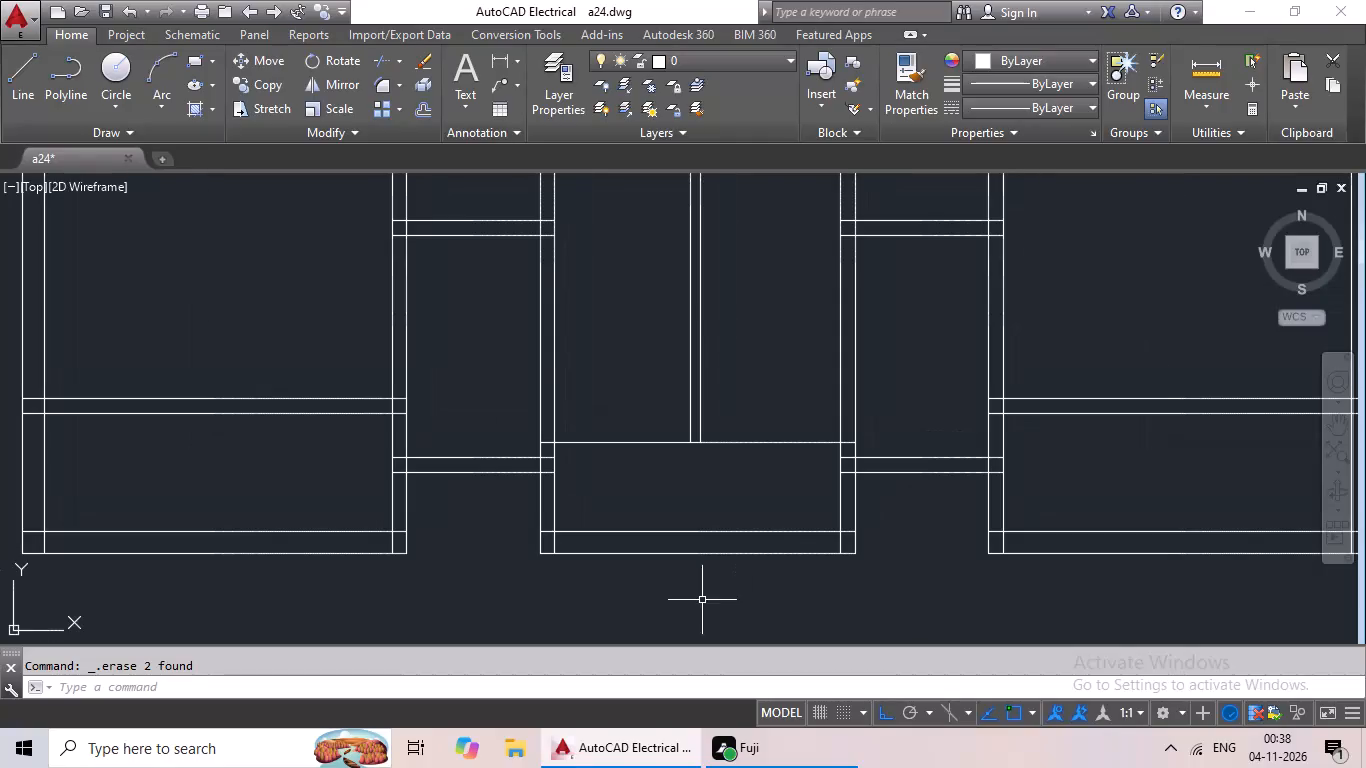
# Offset the stair's landing line upward repeatedly at 9" spacing to make the first six tread lines.
pyautogui.press('Escape')
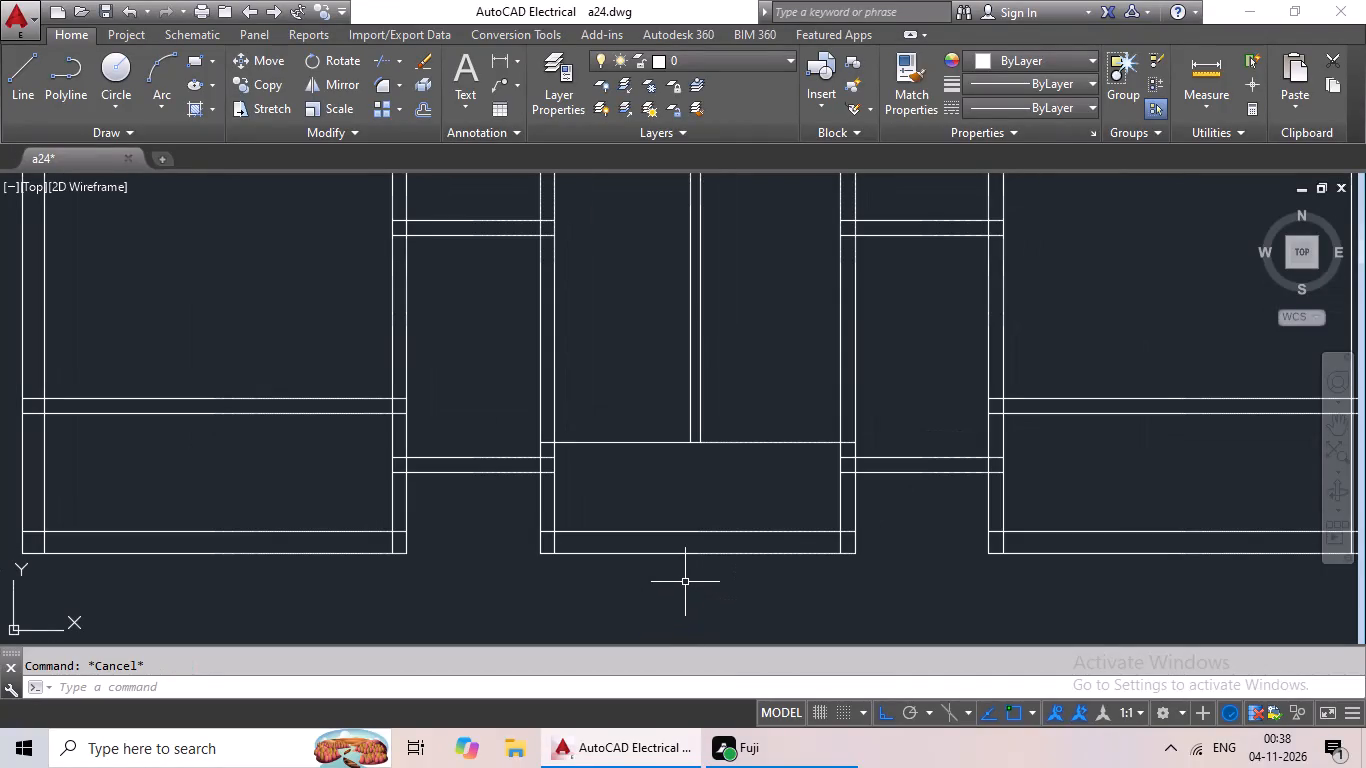
pyautogui.press('Escape')
pyautogui.press('o')
pyautogui.press('Return')
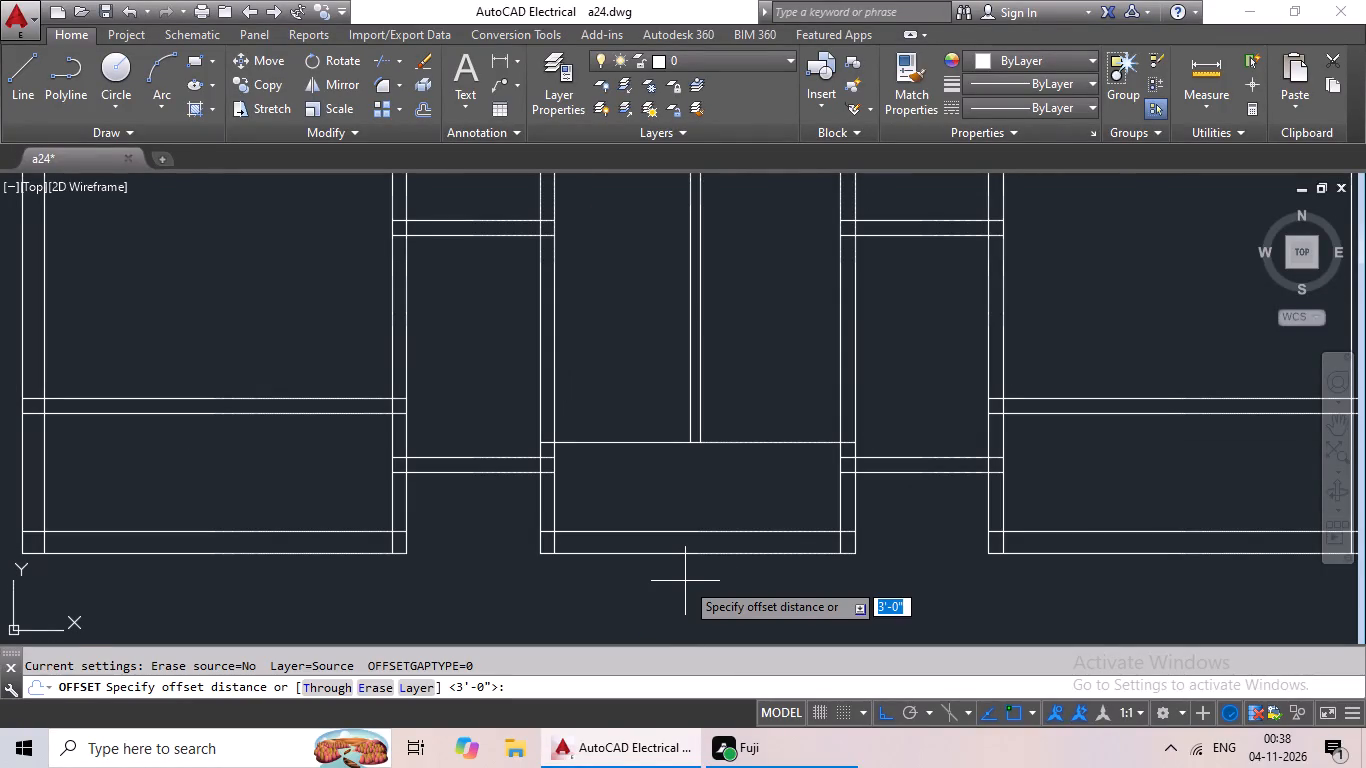
pyautogui.write('9"')
pyautogui.press('Return')
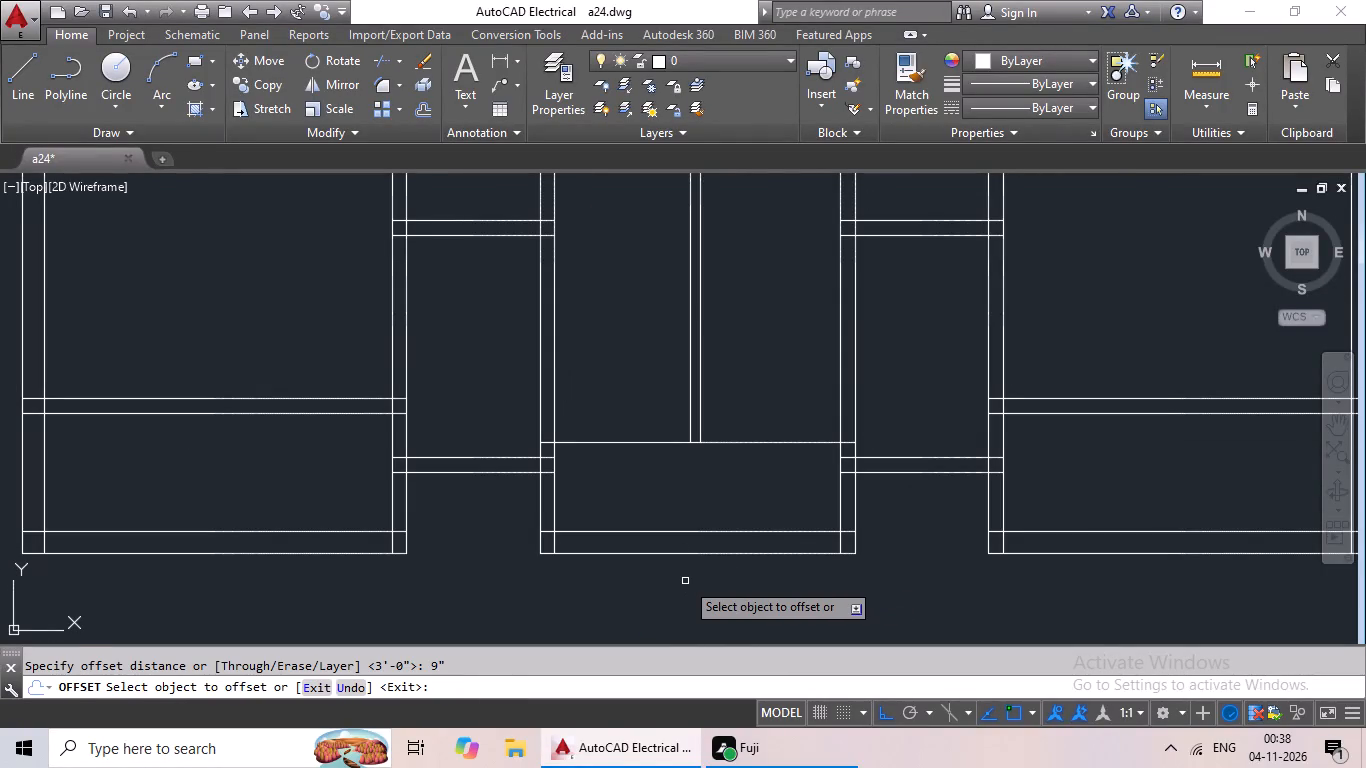
pyautogui.moveTo(744, 441); pyautogui.dragTo(746, 419)
pyautogui.click(755, 378)
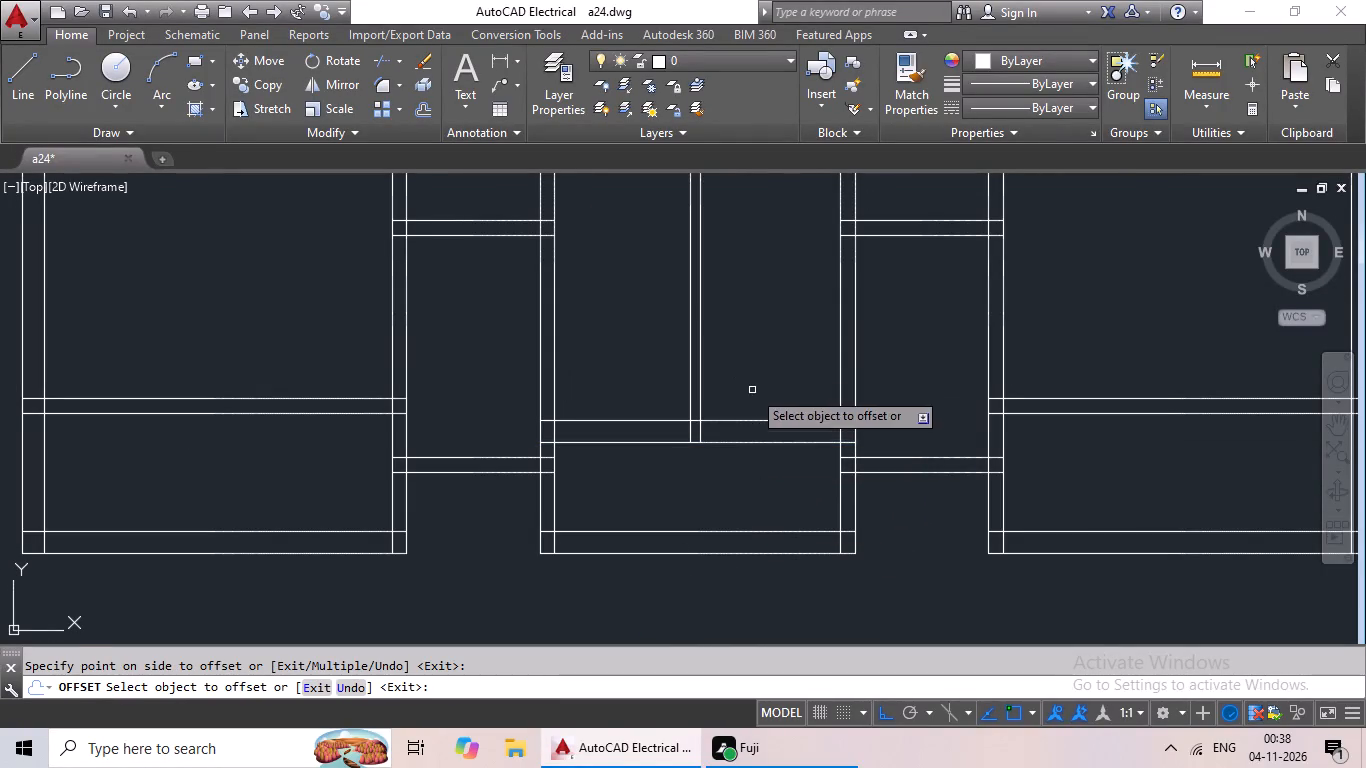
pyautogui.click(737, 422)
pyautogui.click(765, 350)
pyautogui.click(740, 397)
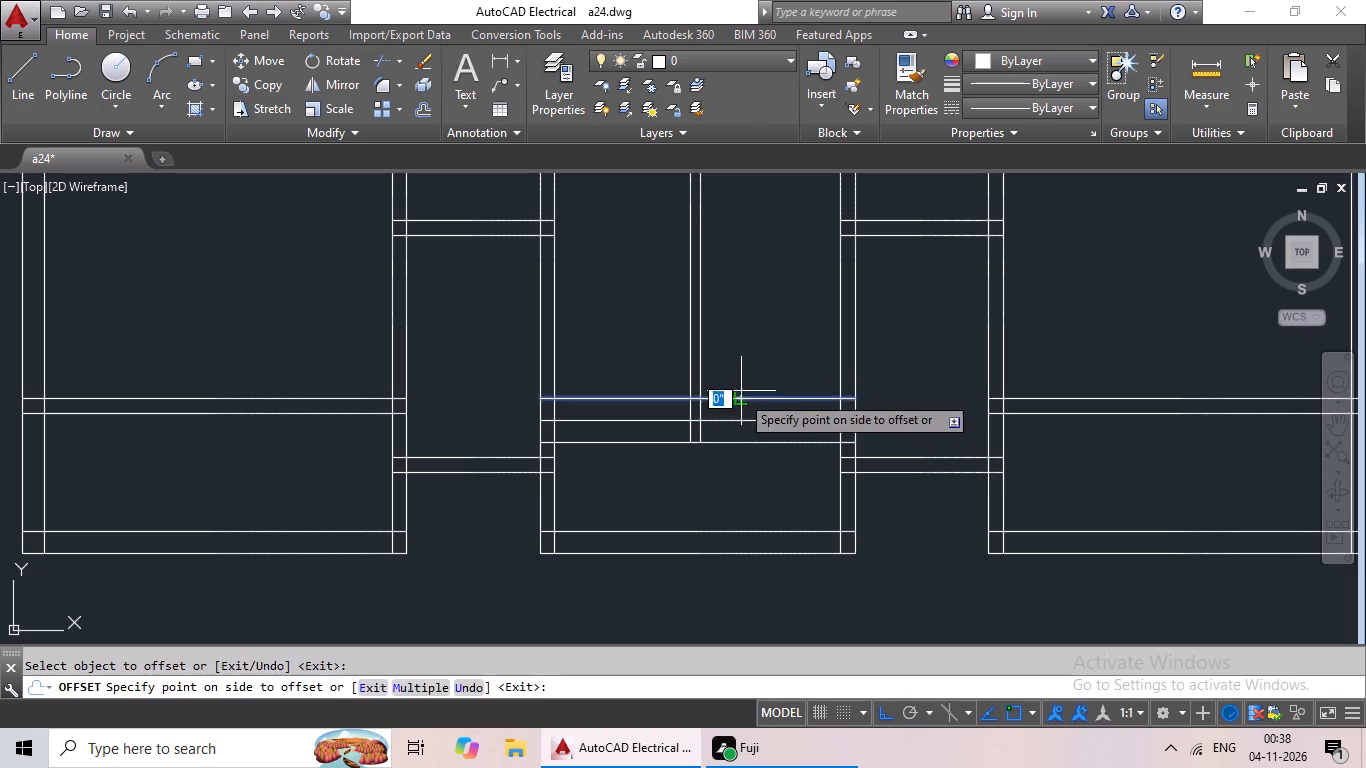
pyautogui.click(756, 356)
pyautogui.moveTo(749, 379); pyautogui.dragTo(759, 359)
pyautogui.click(783, 308)
pyautogui.click(763, 347)
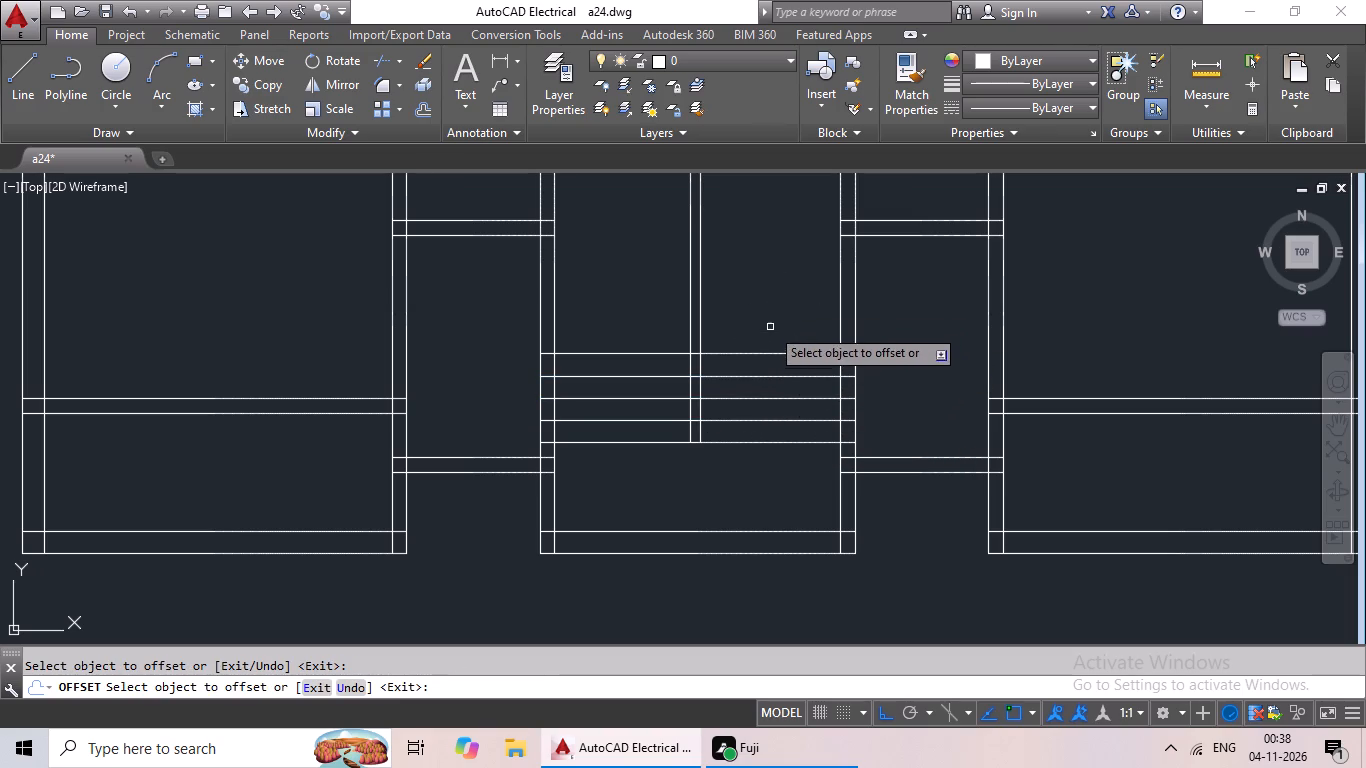
pyautogui.moveTo(755, 355); pyautogui.dragTo(765, 339)
pyautogui.click(796, 282)
pyautogui.click(772, 329)
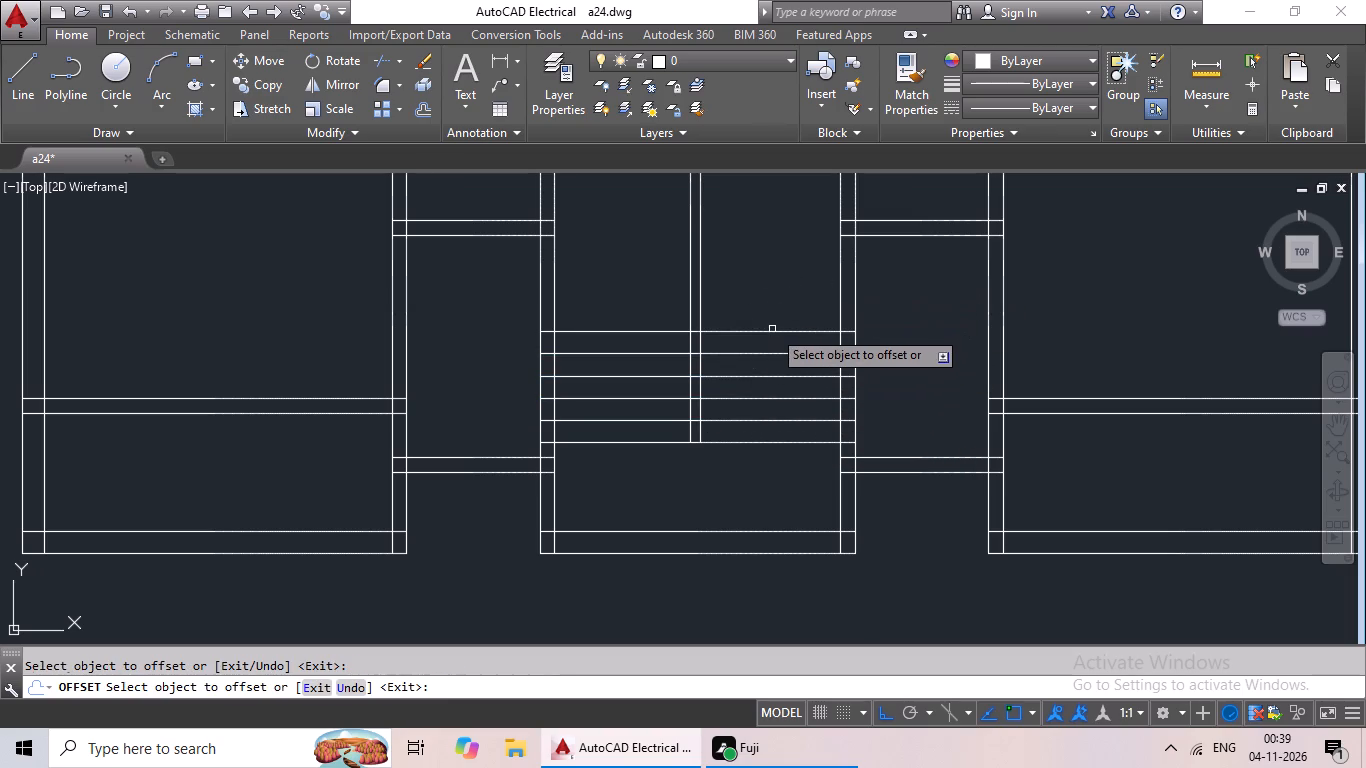
pyautogui.moveTo(772, 330); pyautogui.dragTo(783, 310)
pyautogui.click(790, 294)
# Offset the topmost tread line upward by 9" twice more to complete the stair treads.
pyautogui.scroll(-3, 779, 305)
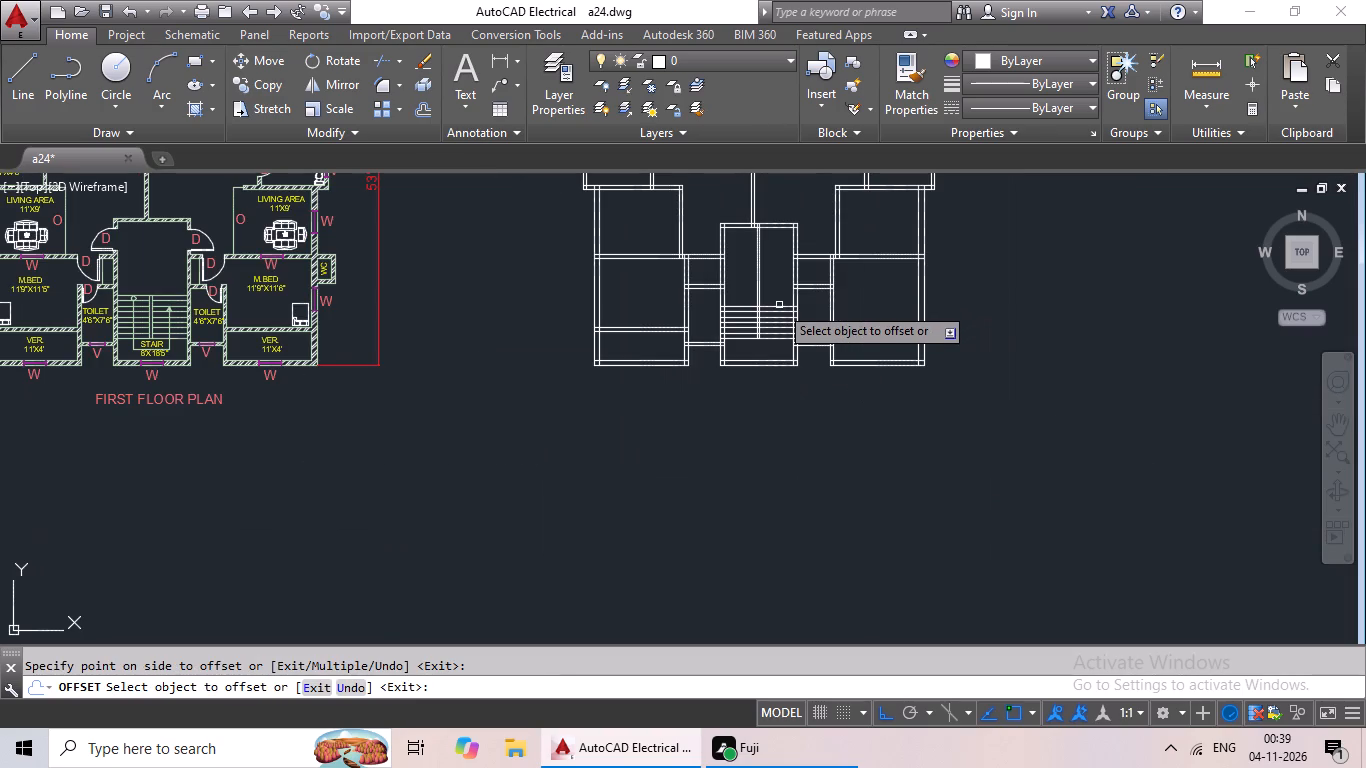
pyautogui.scroll(2, 776, 304)
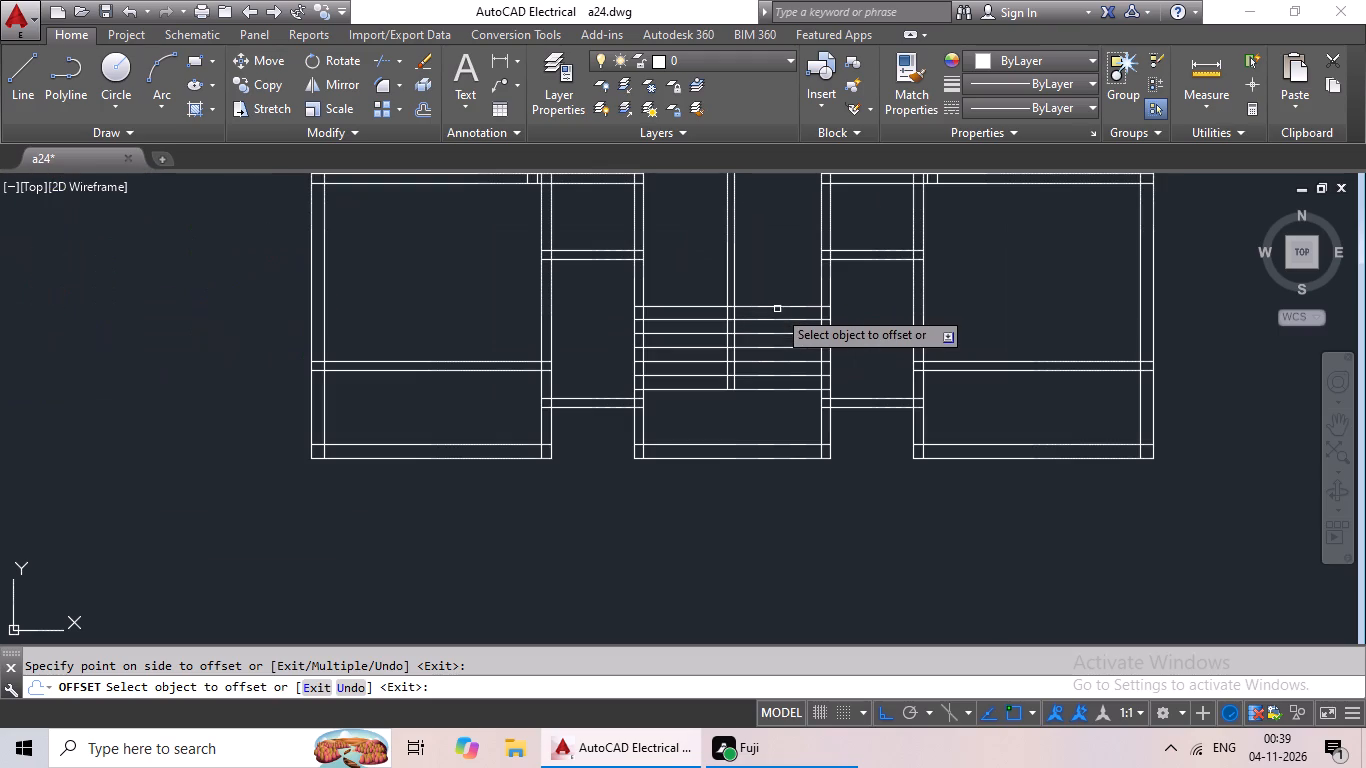
pyautogui.moveTo(780, 307); pyautogui.dragTo(783, 292)
pyautogui.click(789, 265)
pyautogui.scroll(-2, 790, 267)
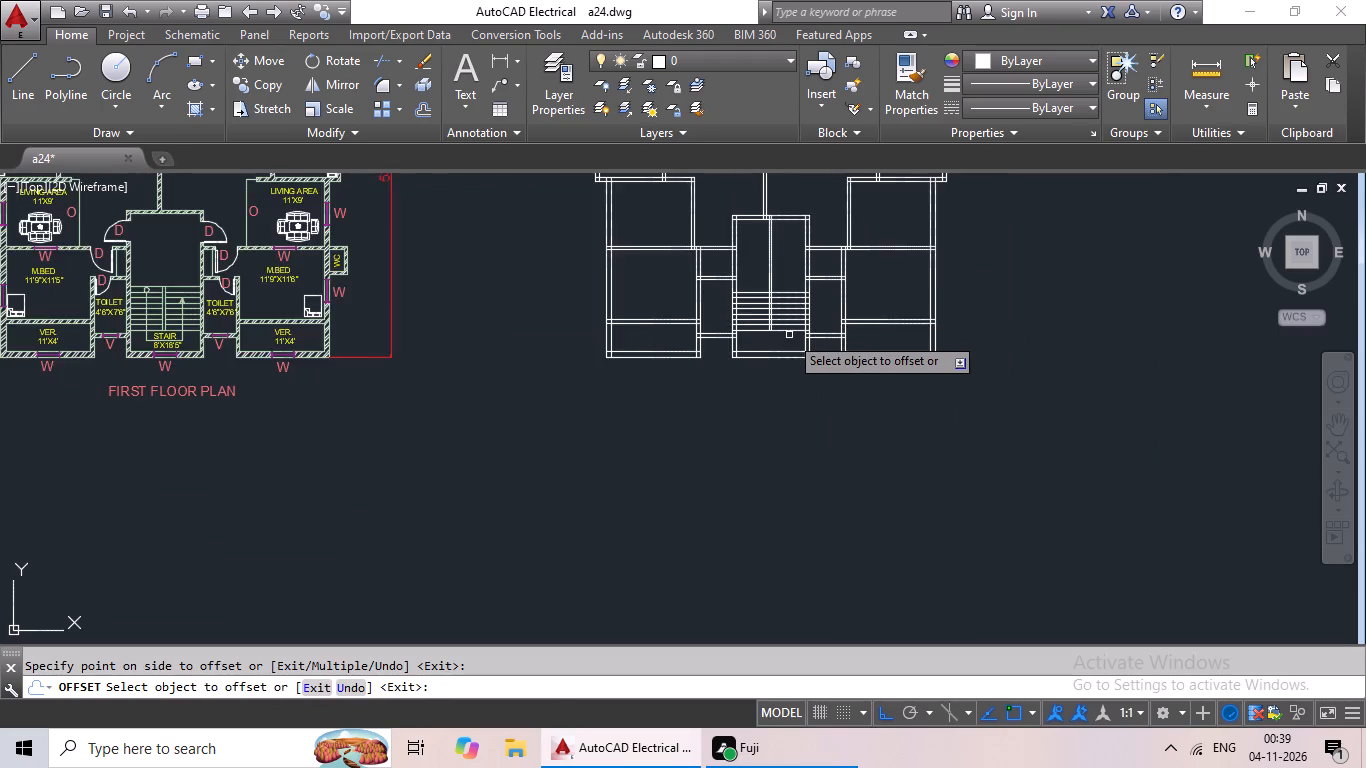
pyautogui.scroll(-1, 789, 335)
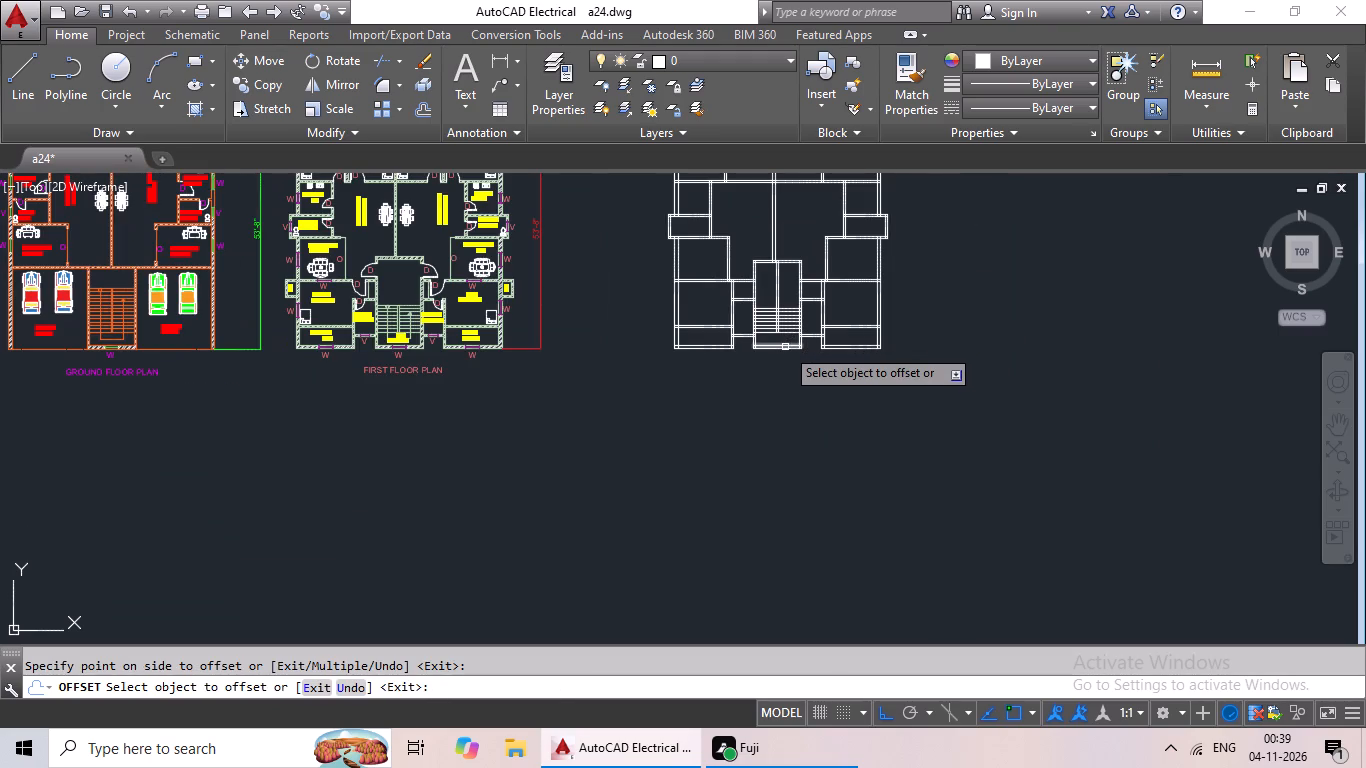
pyautogui.scroll(4, 786, 344)
pyautogui.moveTo(785, 339); pyautogui.dragTo(732, 493, button='middle')
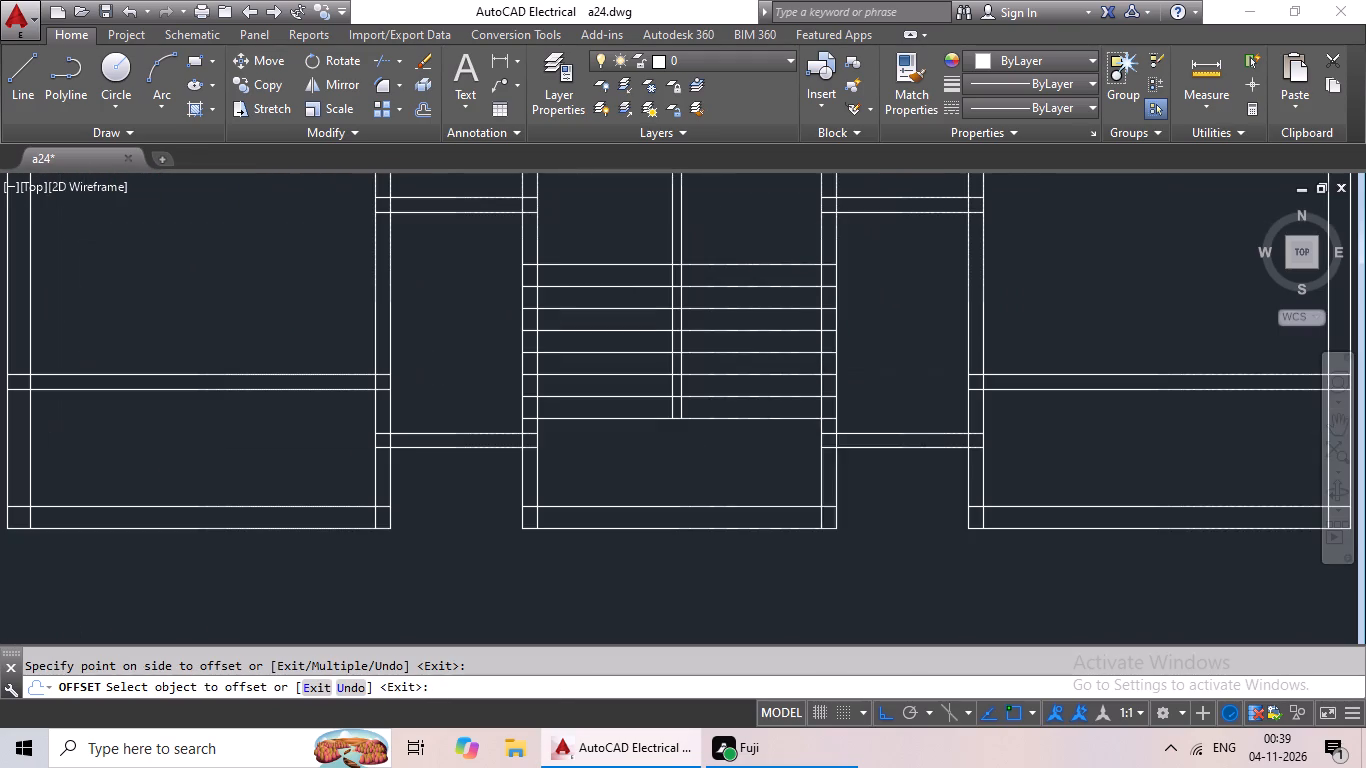
pyautogui.click(769, 261)
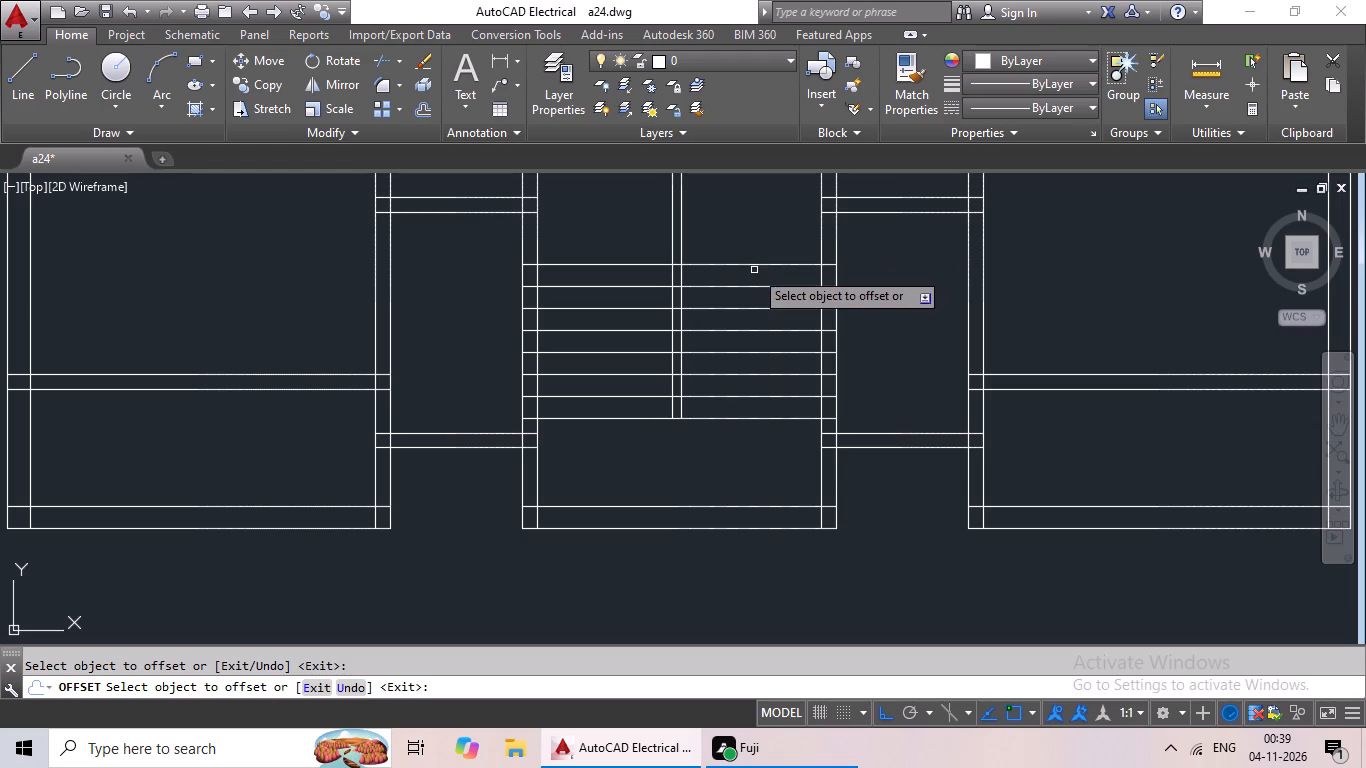
pyautogui.moveTo(754, 269); pyautogui.dragTo(762, 245)
pyautogui.moveTo(750, 262); pyautogui.dragTo(754, 250)
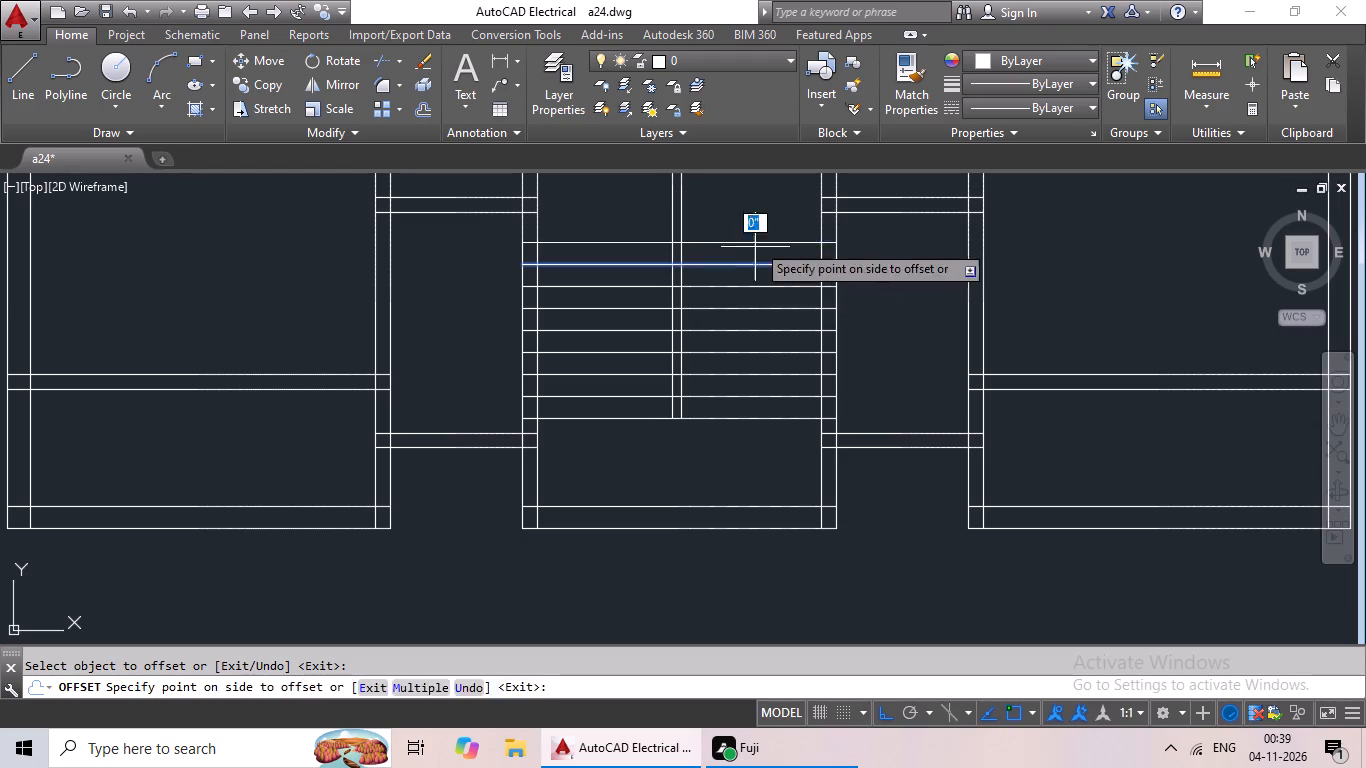
pyautogui.click(758, 237)
pyautogui.scroll(-1, 702, 459)
pyautogui.moveTo(702, 464); pyautogui.dragTo(681, 581, button='middle')
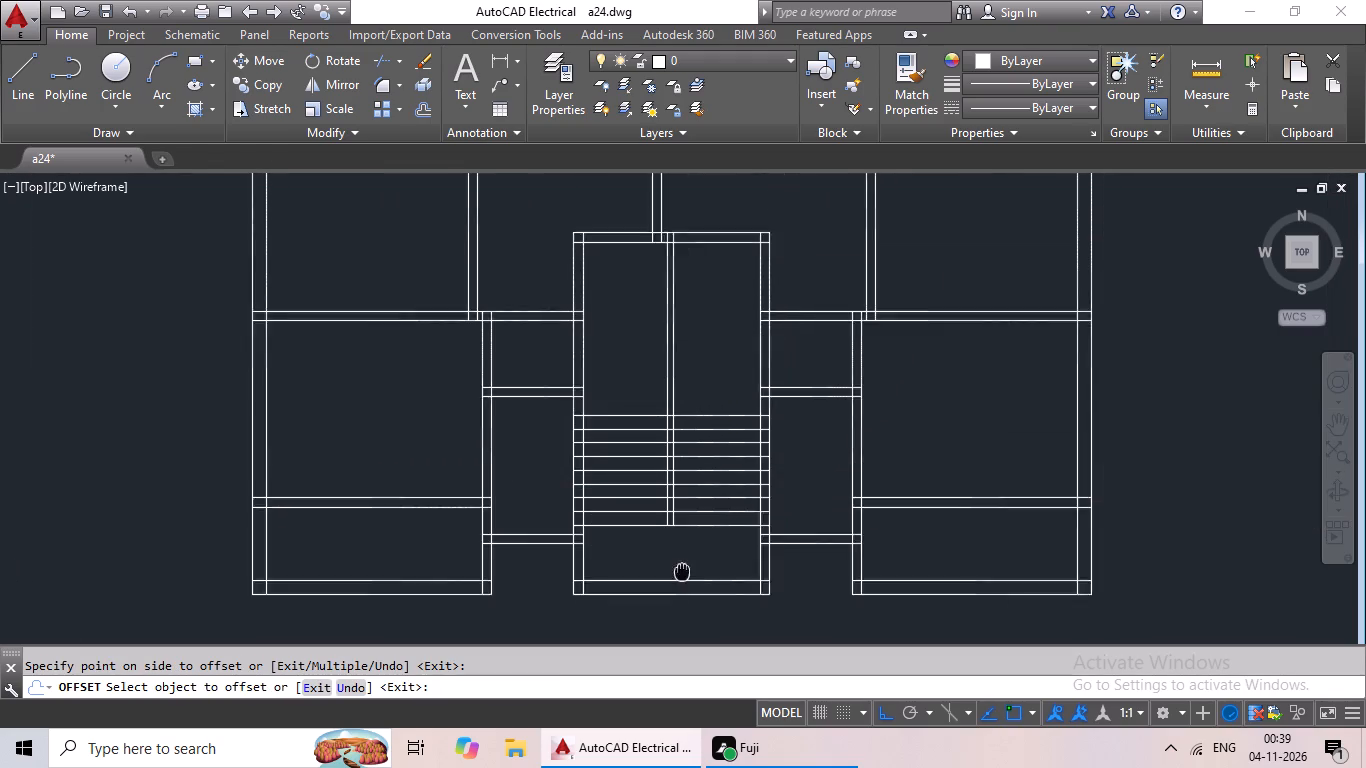
pyautogui.moveTo(681, 581); pyautogui.dragTo(681, 582, button='middle')
pyautogui.press('Escape')
pyautogui.press('Escape')
# Trim both middle-wall lines of the stair above the topmost tread line.
pyautogui.press('t')
pyautogui.press('r')
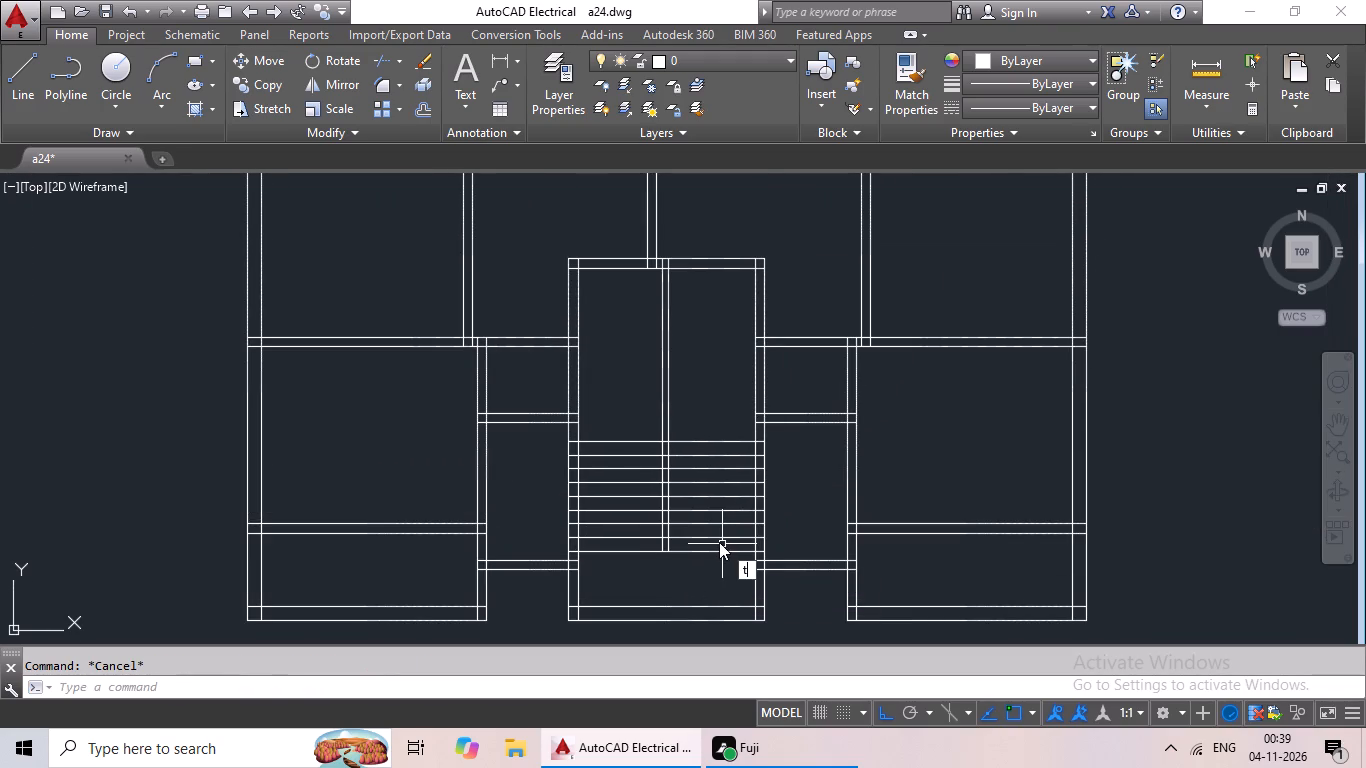
pyautogui.press('space')
pyautogui.press('space')
pyautogui.scroll(3, 680, 436)
pyautogui.moveTo(783, 329); pyautogui.dragTo(602, 394)
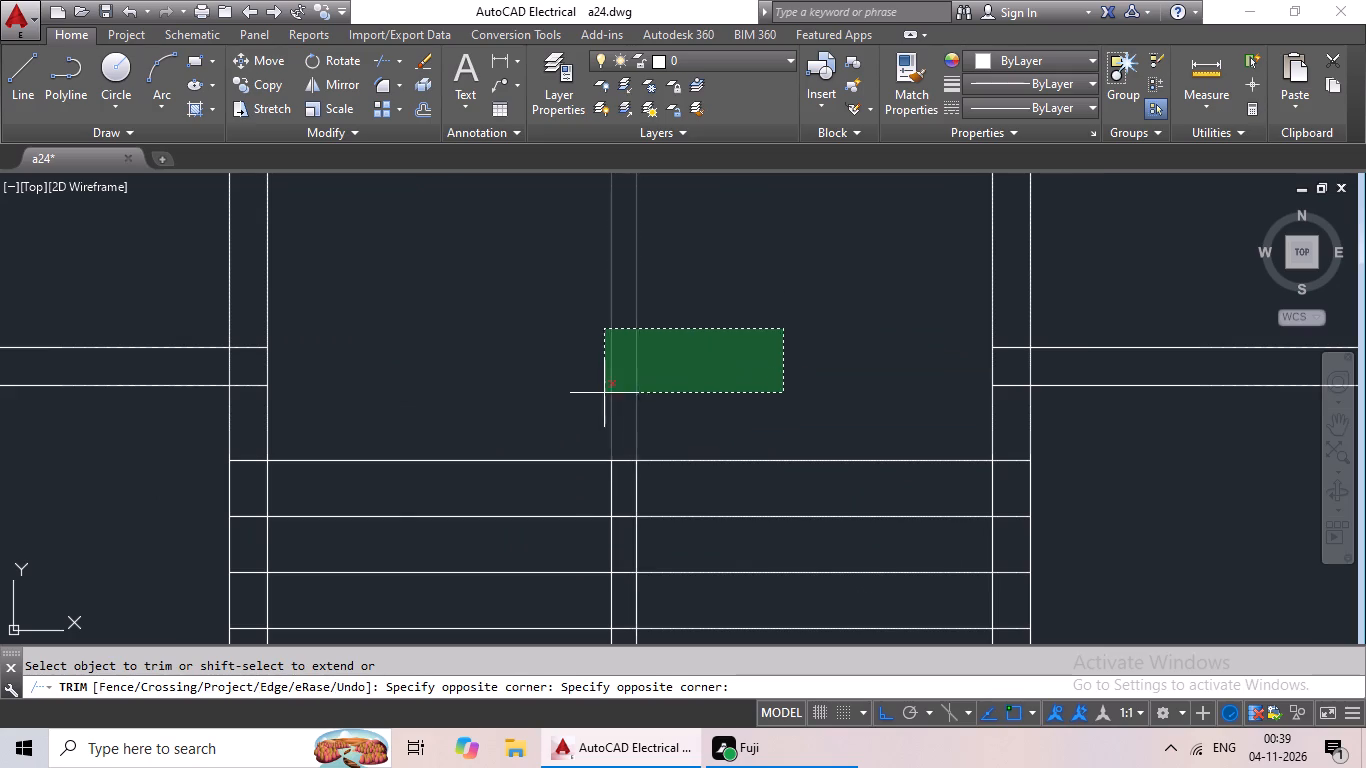
pyautogui.moveTo(602, 394); pyautogui.dragTo(558, 411)
pyautogui.scroll(-1, 577, 403)
pyautogui.click(573, 403)
# Trim the ends of the tread lines and landing line inside the thickness of the stair's right wall.
pyautogui.scroll(-3, 612, 381)
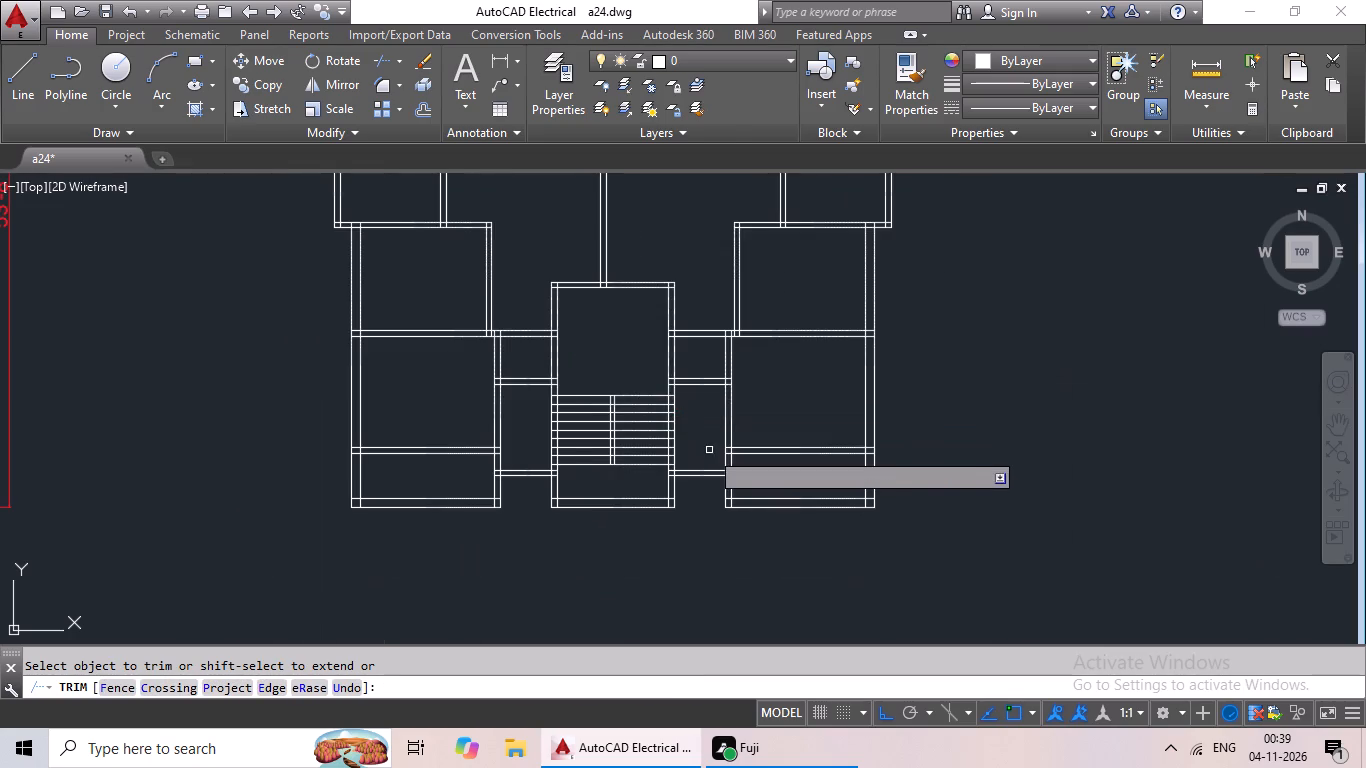
pyautogui.scroll(4, 680, 467)
pyautogui.scroll(-3, 683, 439)
pyautogui.moveTo(707, 395); pyautogui.dragTo(670, 451, button='middle')
pyautogui.scroll(3, 647, 380)
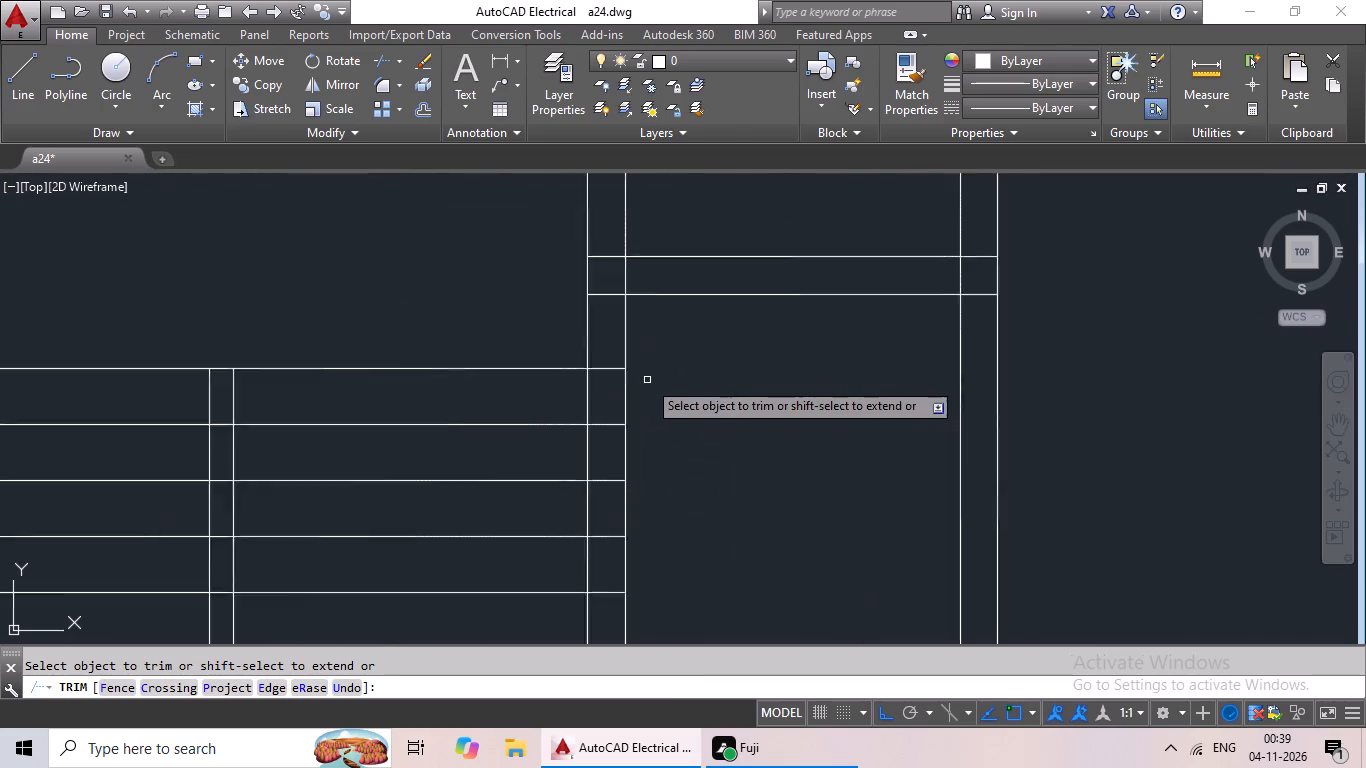
pyautogui.scroll(1, 647, 380)
pyautogui.moveTo(603, 330); pyautogui.dragTo(562, 542)
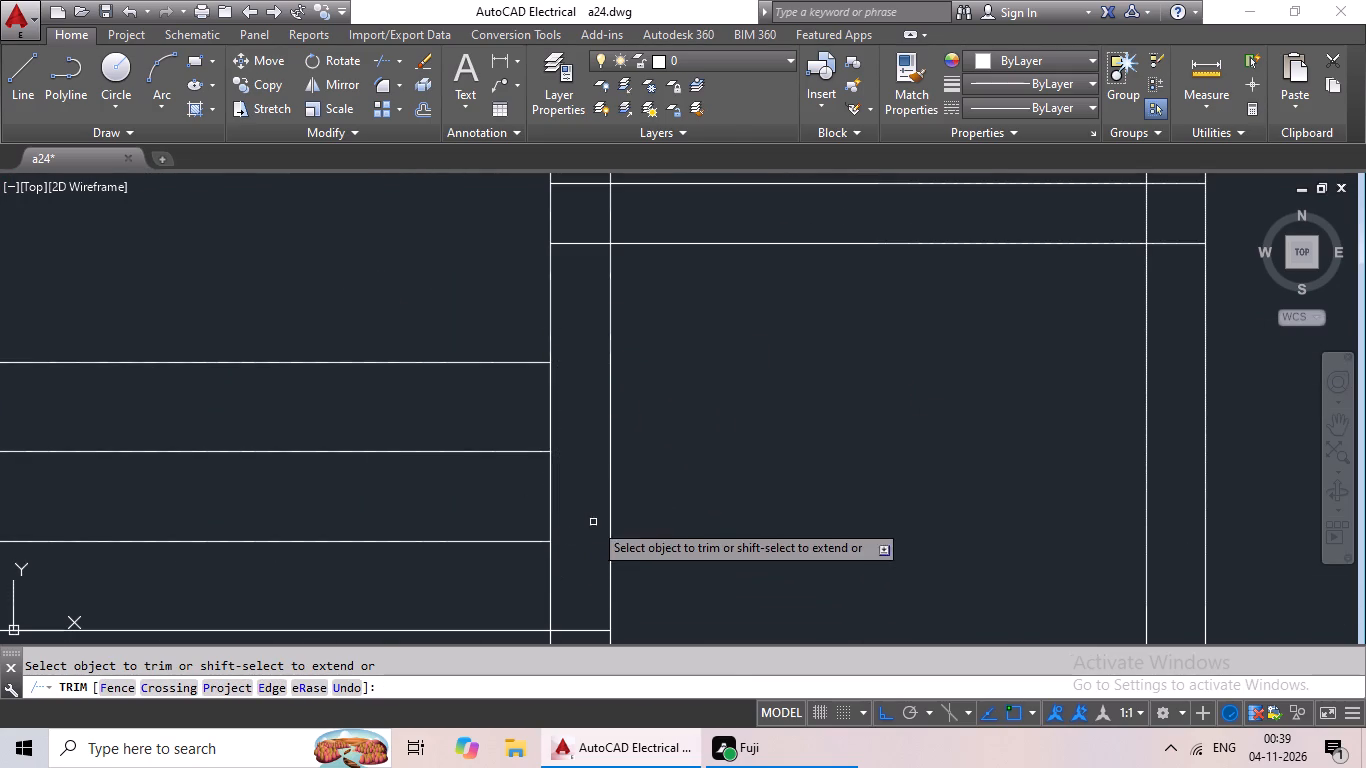
pyautogui.scroll(-2, 660, 504)
pyautogui.moveTo(673, 507); pyautogui.dragTo(719, 341, button='middle')
pyautogui.moveTo(676, 384); pyautogui.dragTo(674, 449)
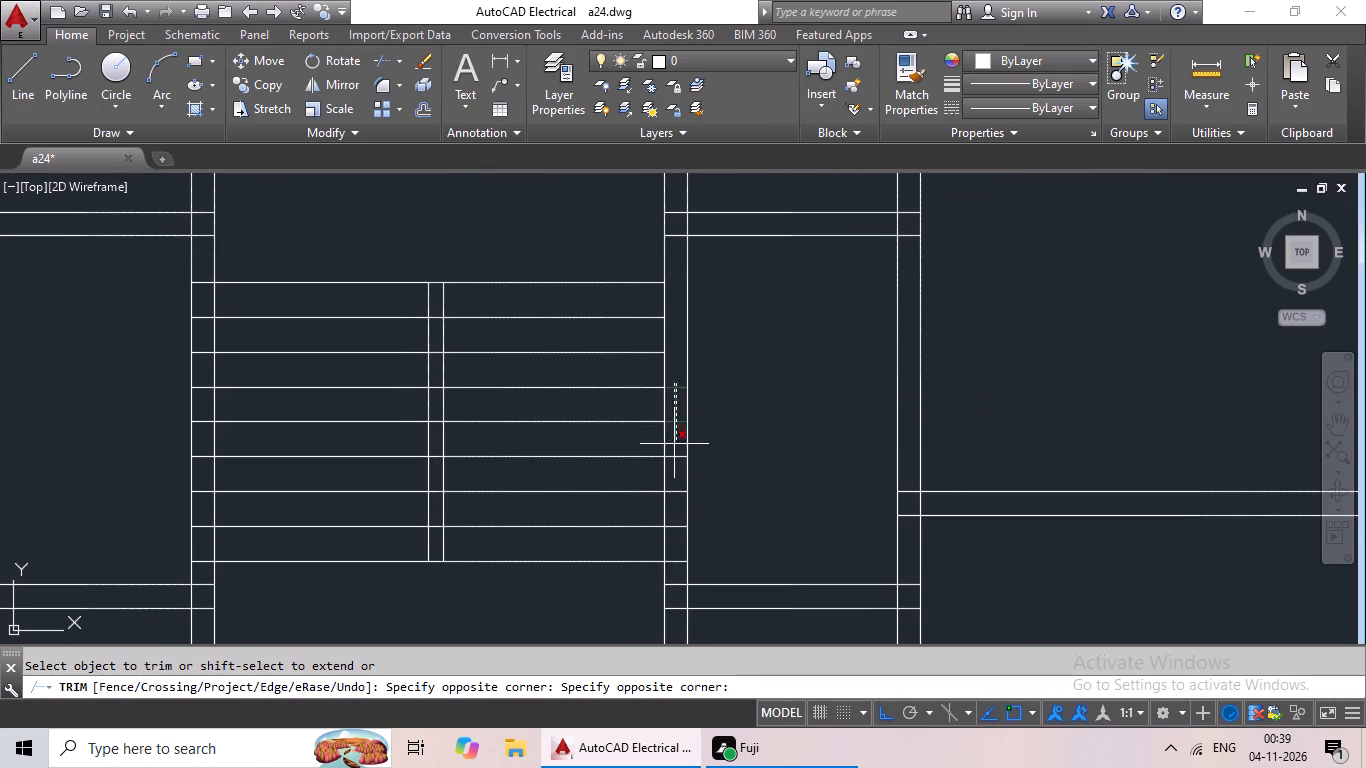
pyautogui.moveTo(674, 449); pyautogui.dragTo(677, 566)
# Trim the ends of the tread lines and landing line inside the thickness of the stair's left wall.
pyautogui.scroll(-2, 629, 560)
pyautogui.scroll(2, 505, 567)
pyautogui.scroll(3, 398, 315)
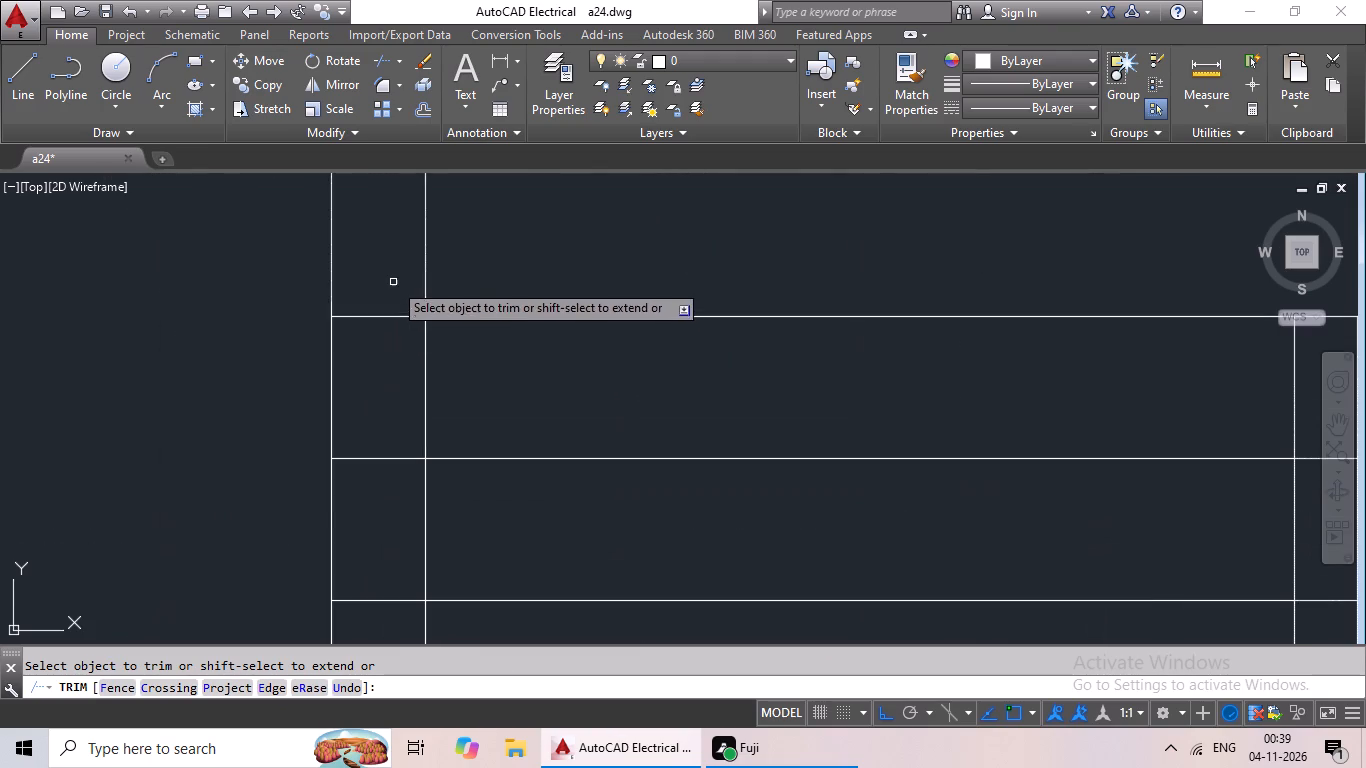
pyautogui.moveTo(393, 280); pyautogui.dragTo(373, 599)
pyautogui.moveTo(413, 526); pyautogui.dragTo(549, 188, button='middle')
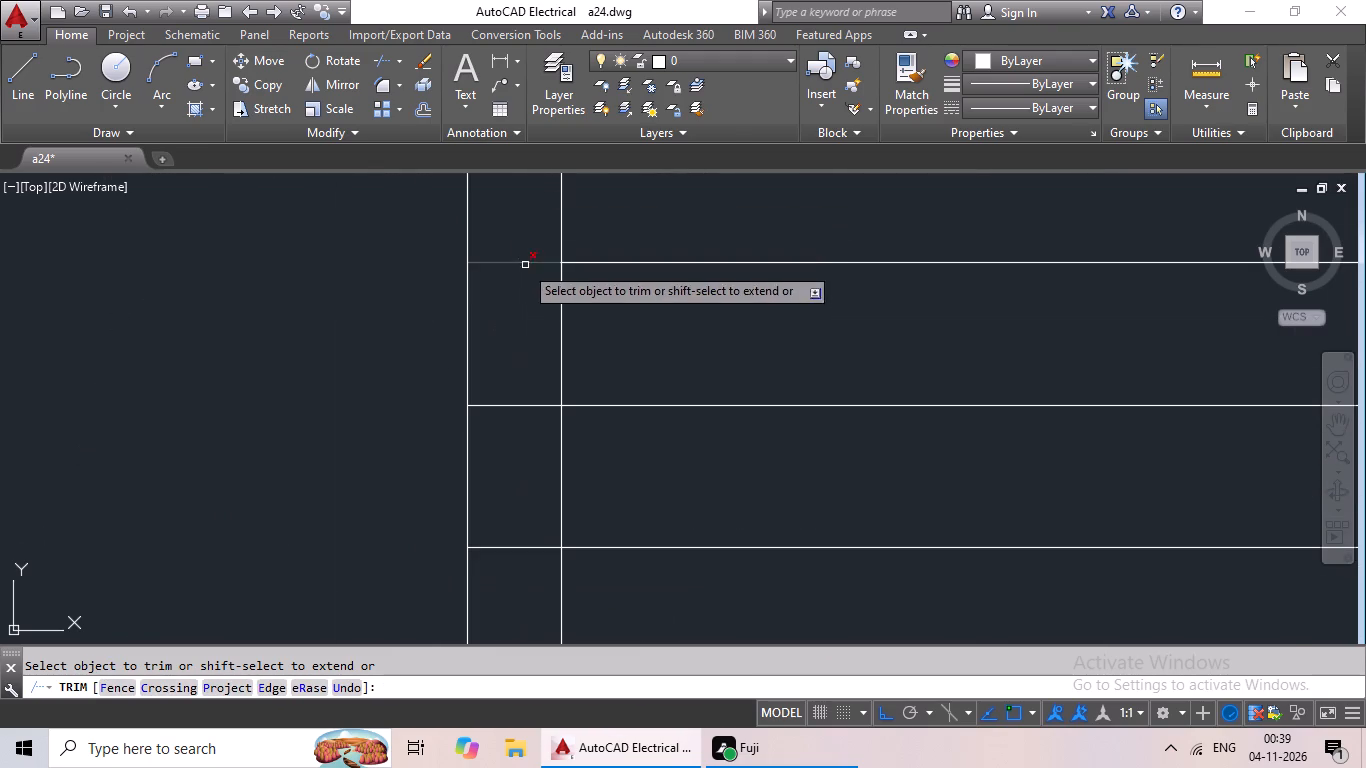
pyautogui.moveTo(521, 225); pyautogui.dragTo(499, 586)
pyautogui.scroll(-1, 516, 548)
pyautogui.moveTo(515, 547); pyautogui.dragTo(584, 253, button='middle')
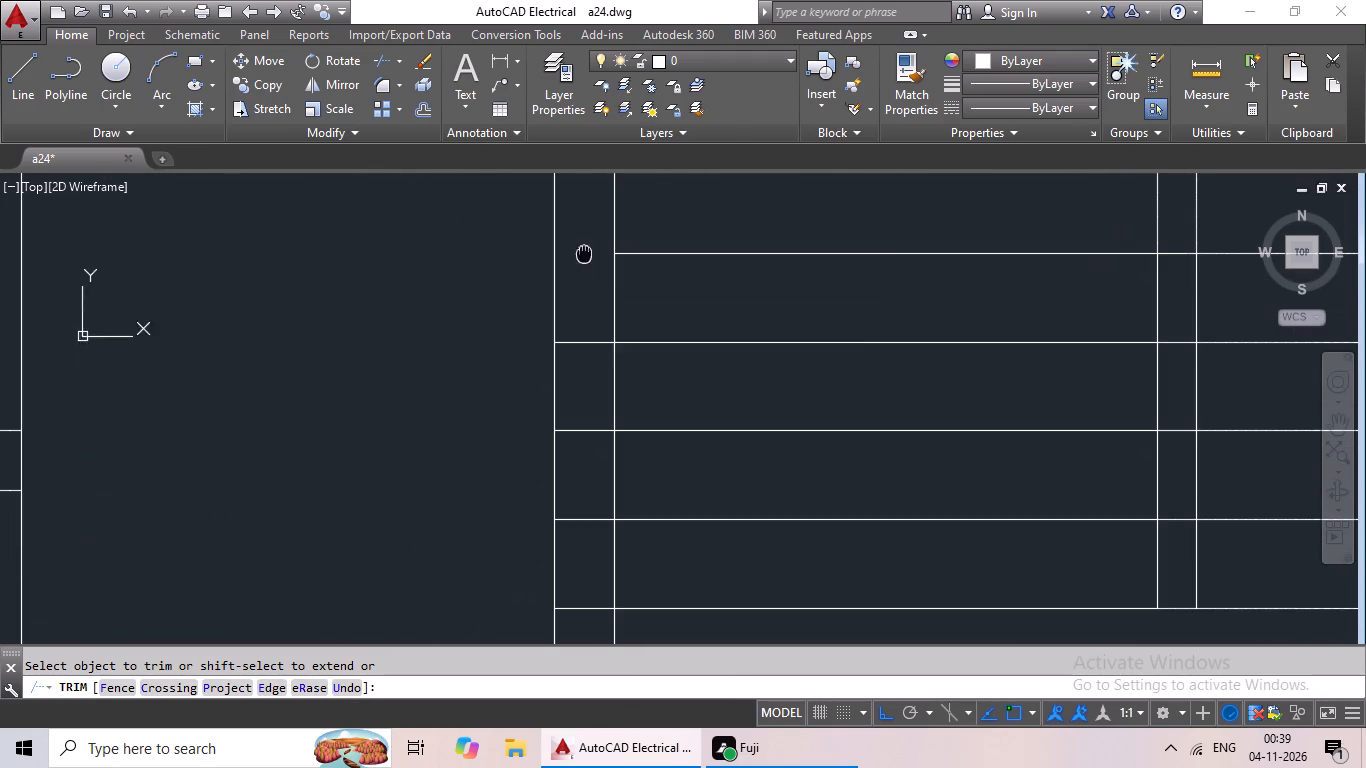
pyautogui.moveTo(569, 308); pyautogui.dragTo(577, 575)
pyautogui.moveTo(578, 539); pyautogui.dragTo(604, 314, button='middle')
pyautogui.moveTo(616, 343); pyautogui.dragTo(596, 431)
pyautogui.click(607, 404)
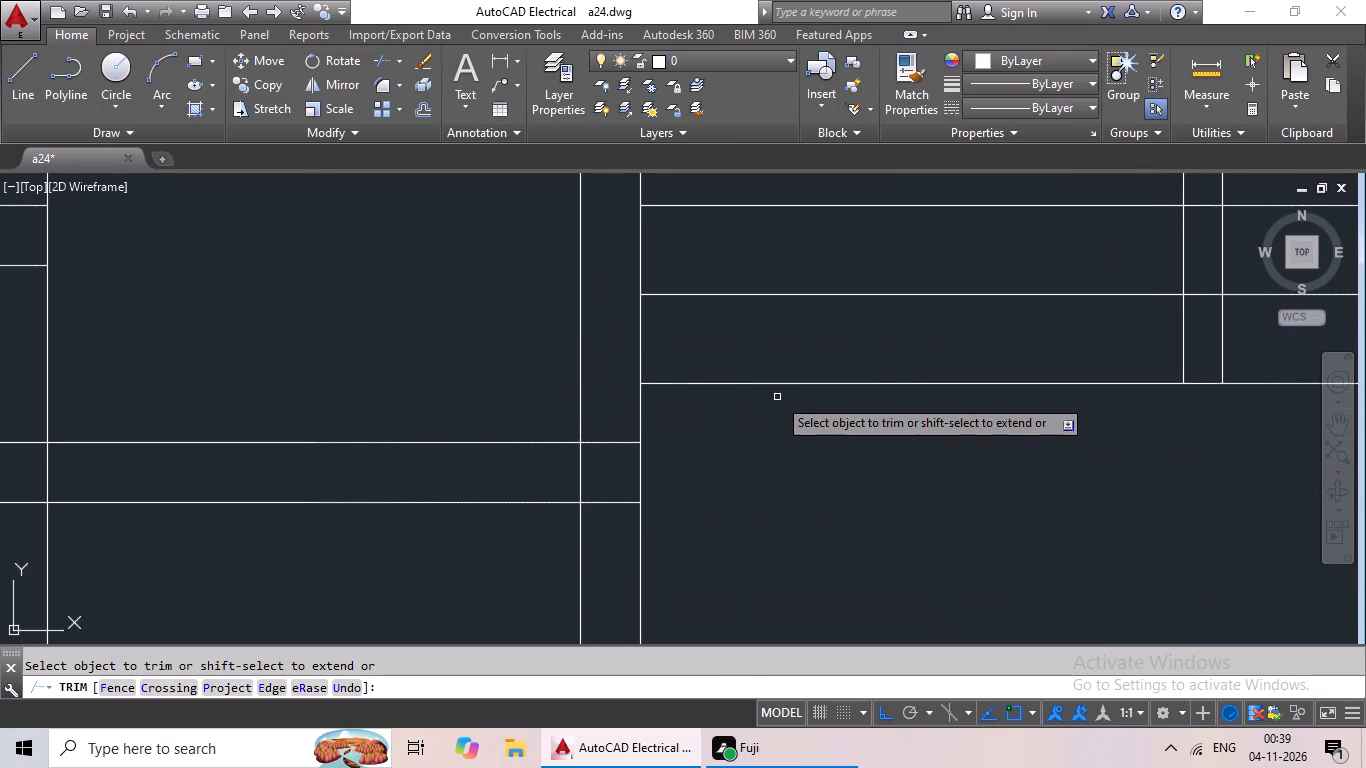
# Trim the intermediate tread lines between the two middle-wall lines to separate the stair's two flights.
pyautogui.scroll(-2, 777, 397)
pyautogui.moveTo(870, 426); pyautogui.dragTo(778, 553, button='middle')
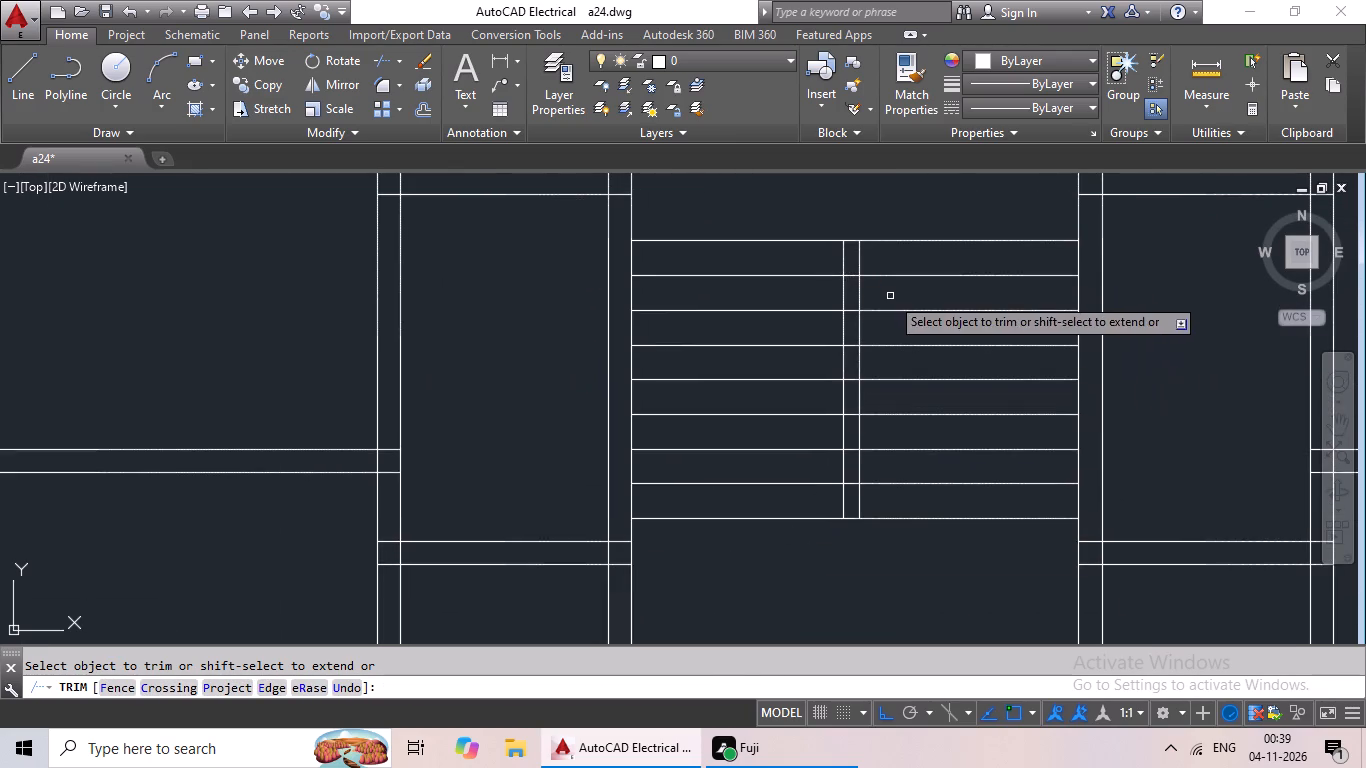
pyautogui.scroll(2, 869, 291)
pyautogui.scroll(-2, 840, 268)
pyautogui.moveTo(837, 253); pyautogui.dragTo(832, 317)
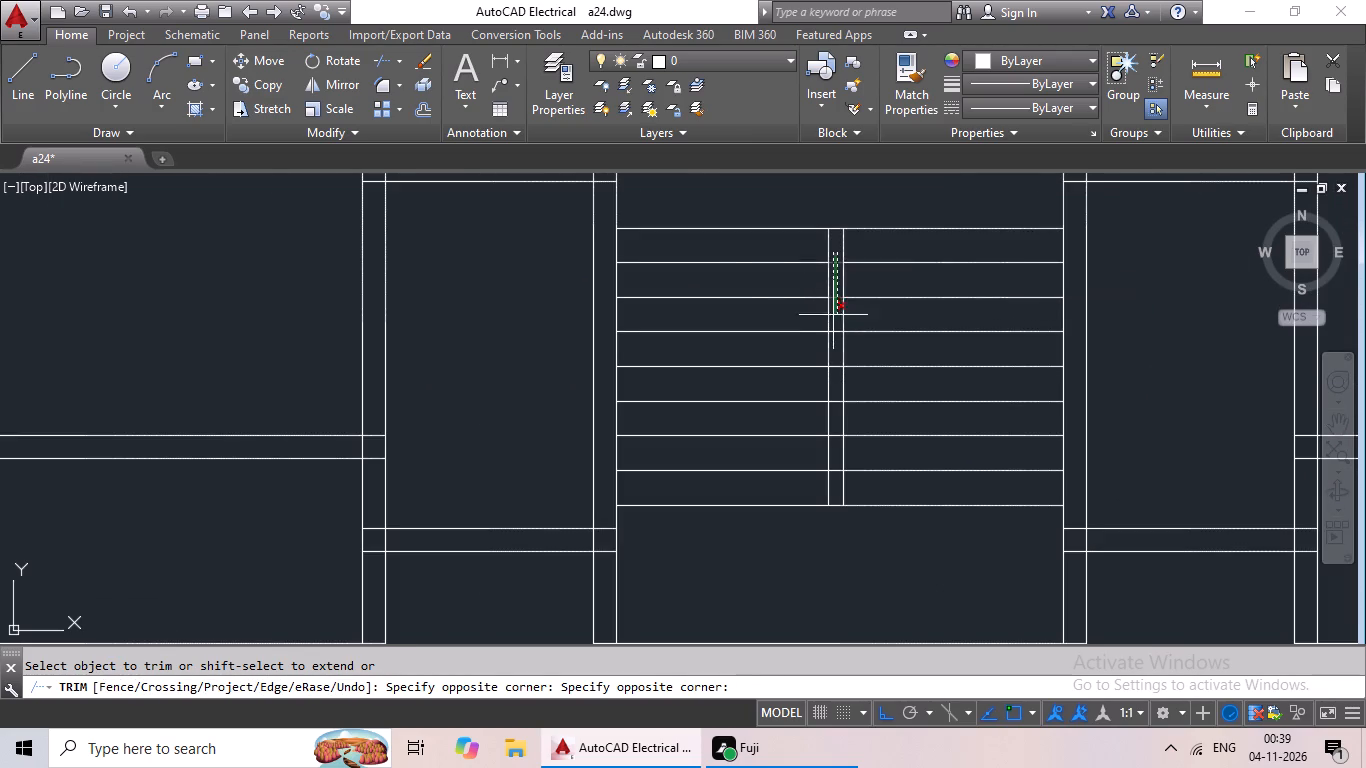
pyautogui.moveTo(832, 317); pyautogui.dragTo(838, 507)
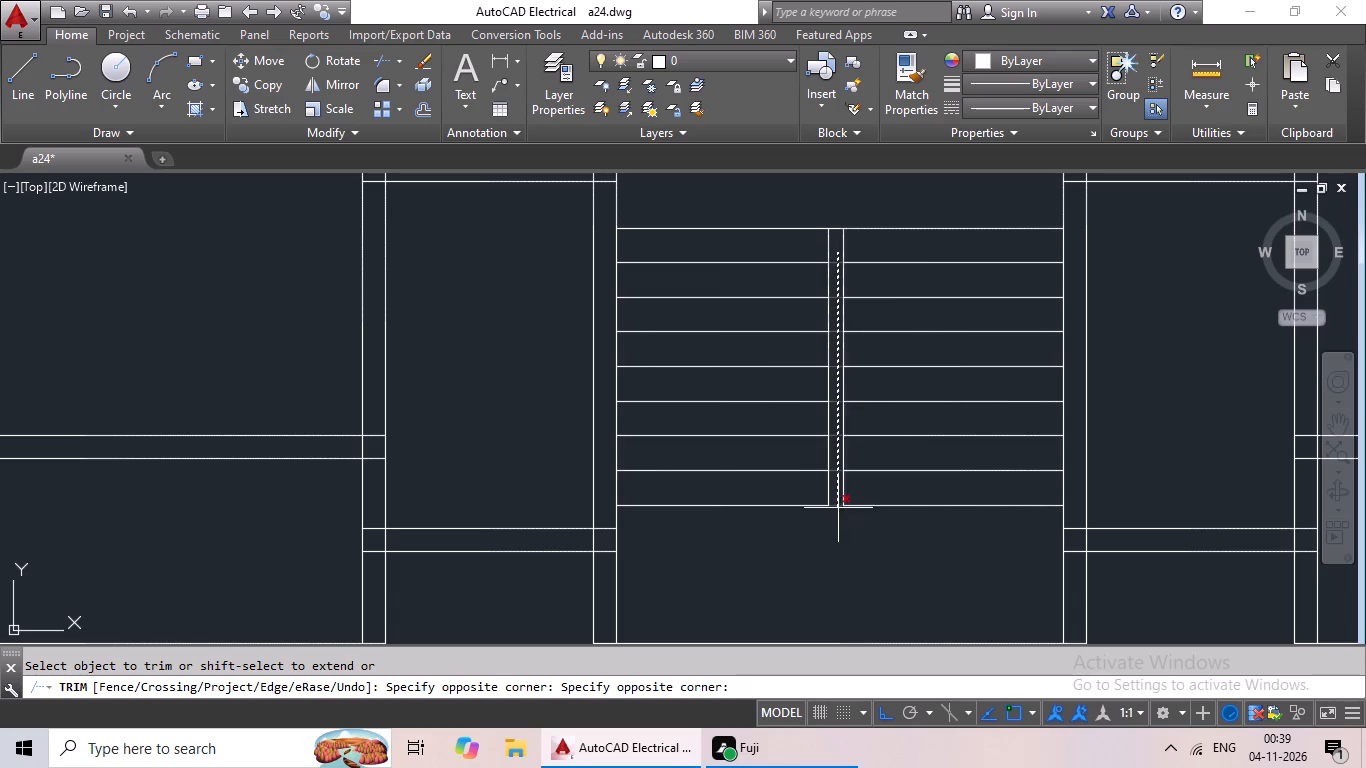
pyautogui.moveTo(838, 507); pyautogui.dragTo(837, 485)
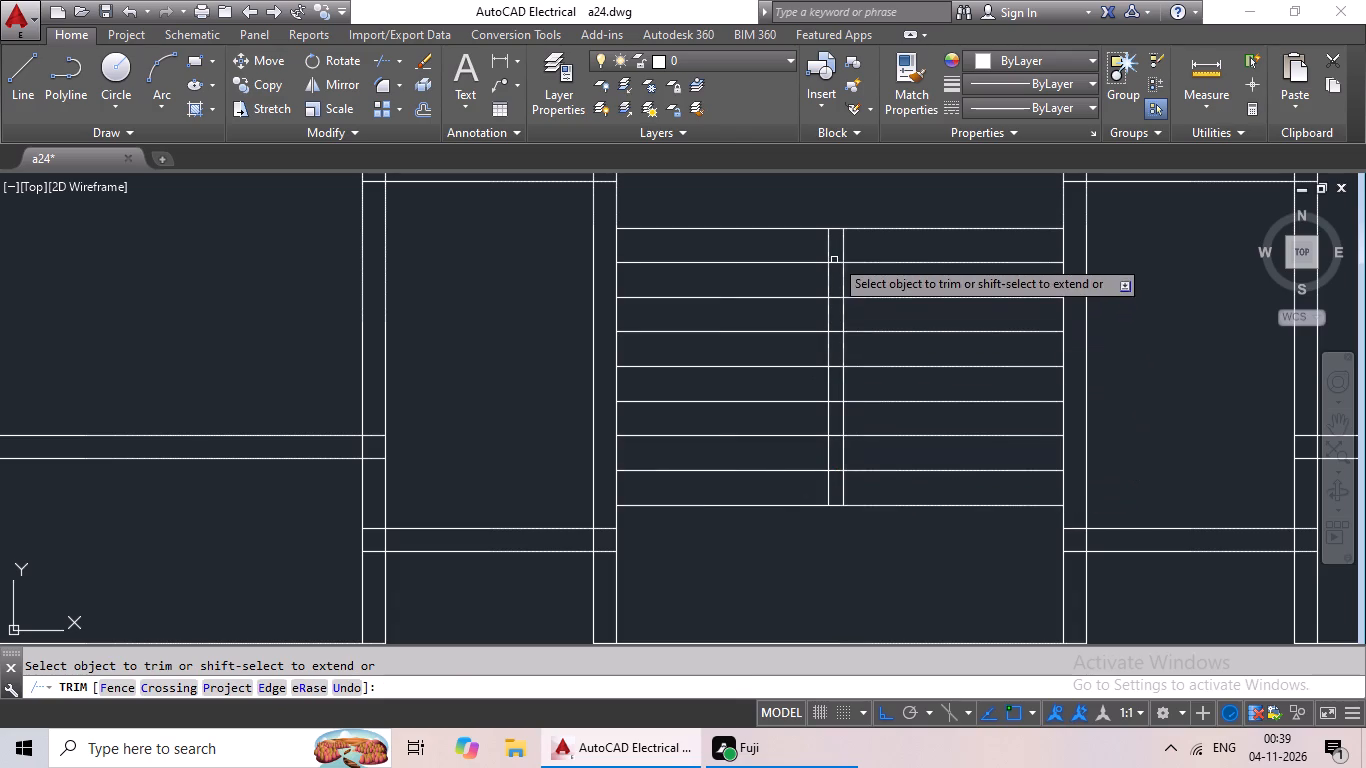
pyautogui.scroll(1, 834, 255)
pyautogui.moveTo(838, 245); pyautogui.dragTo(832, 514)
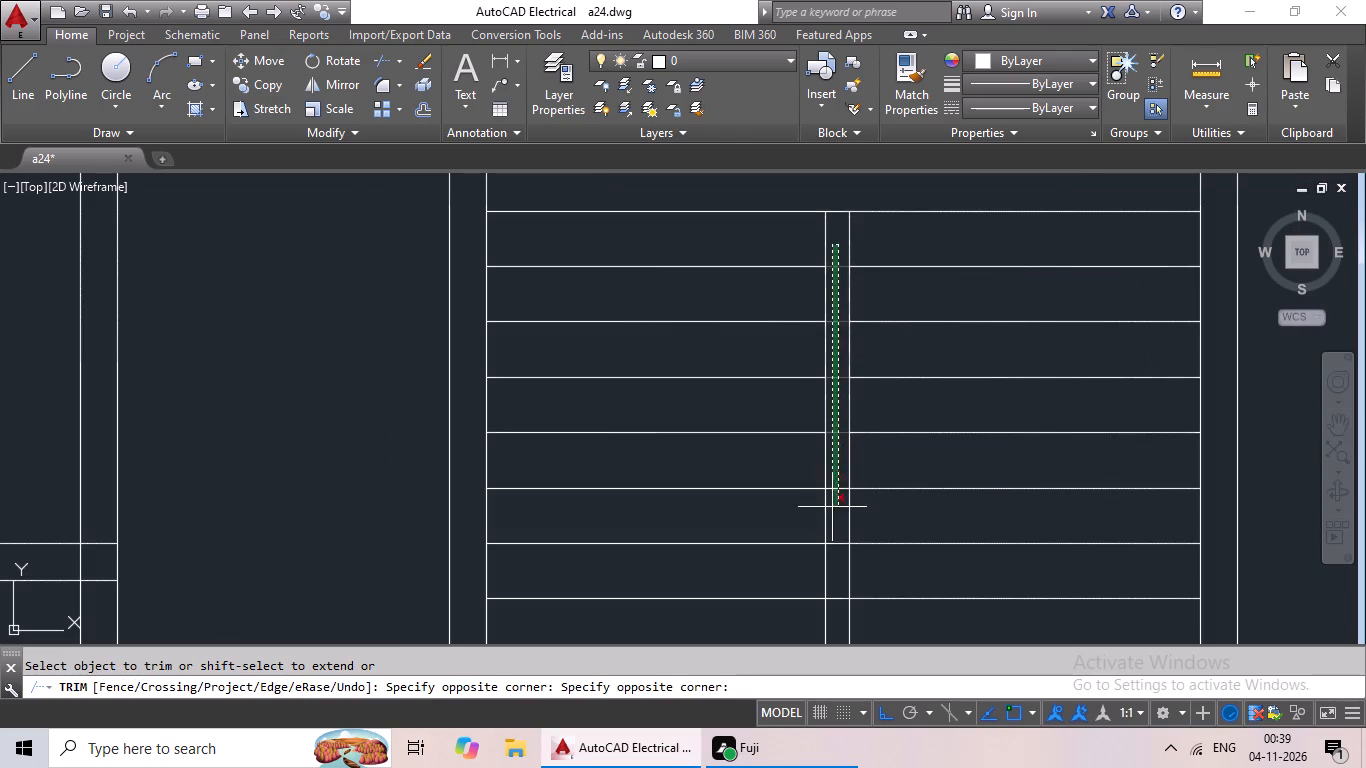
pyautogui.moveTo(832, 514); pyautogui.dragTo(841, 596)
pyautogui.moveTo(833, 463); pyautogui.dragTo(838, 361, button='middle')
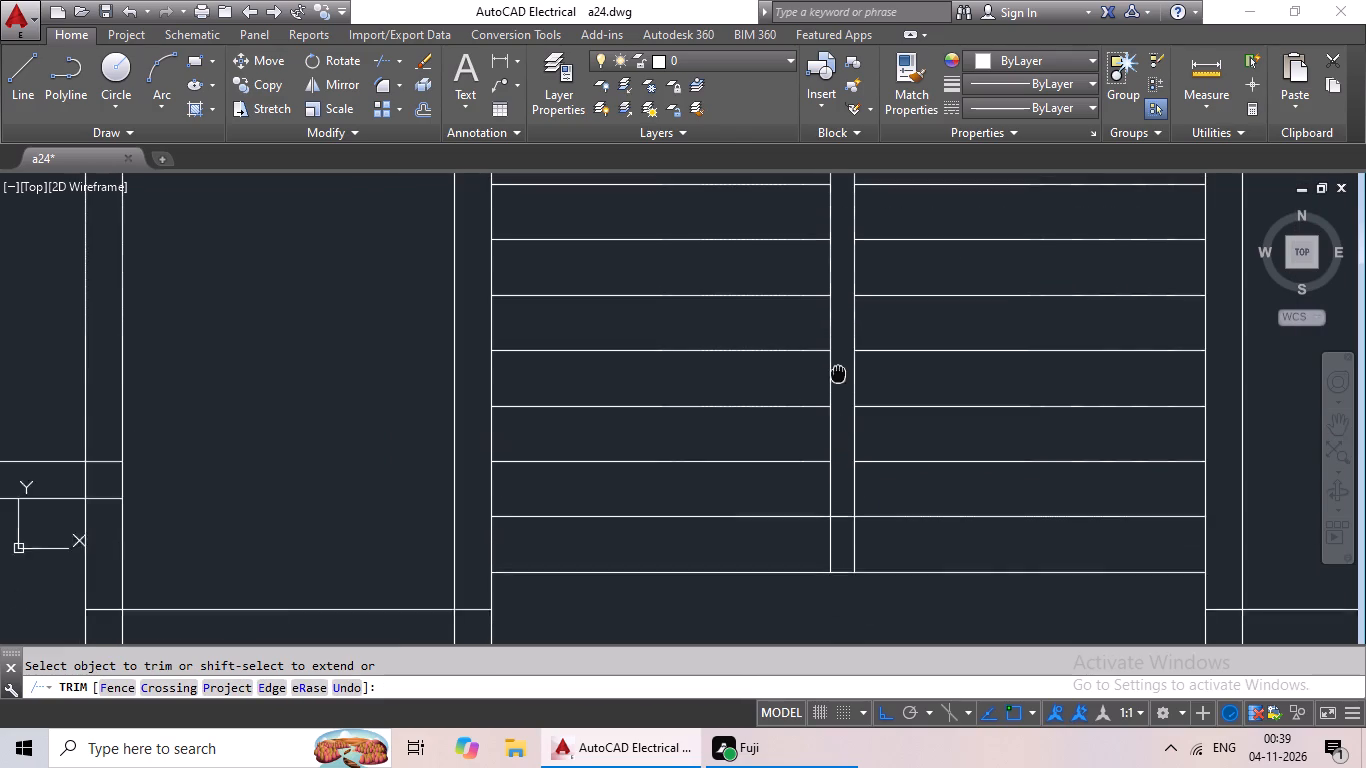
pyautogui.moveTo(838, 361); pyautogui.dragTo(838, 318, button='middle')
pyautogui.moveTo(840, 432); pyautogui.dragTo(850, 487)
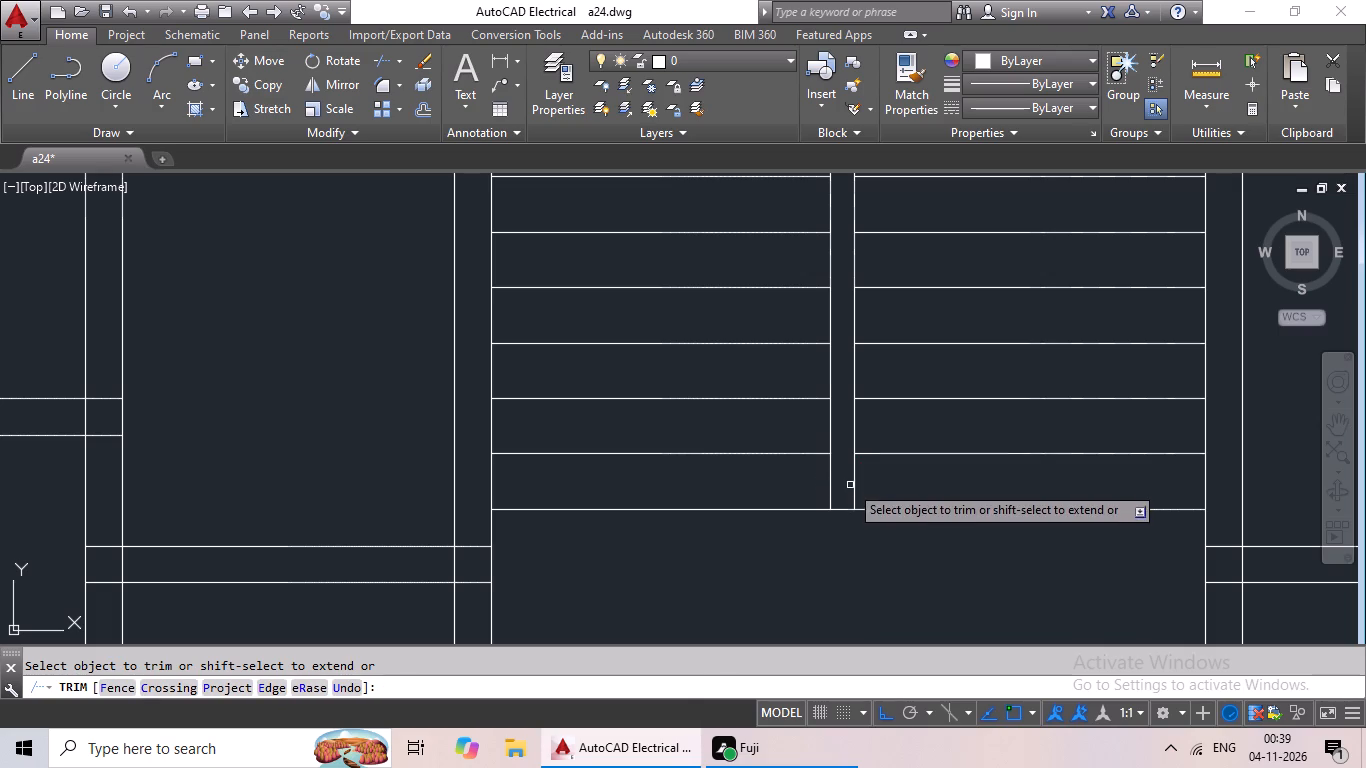
pyautogui.scroll(-5, 848, 483)
pyautogui.press('Escape')
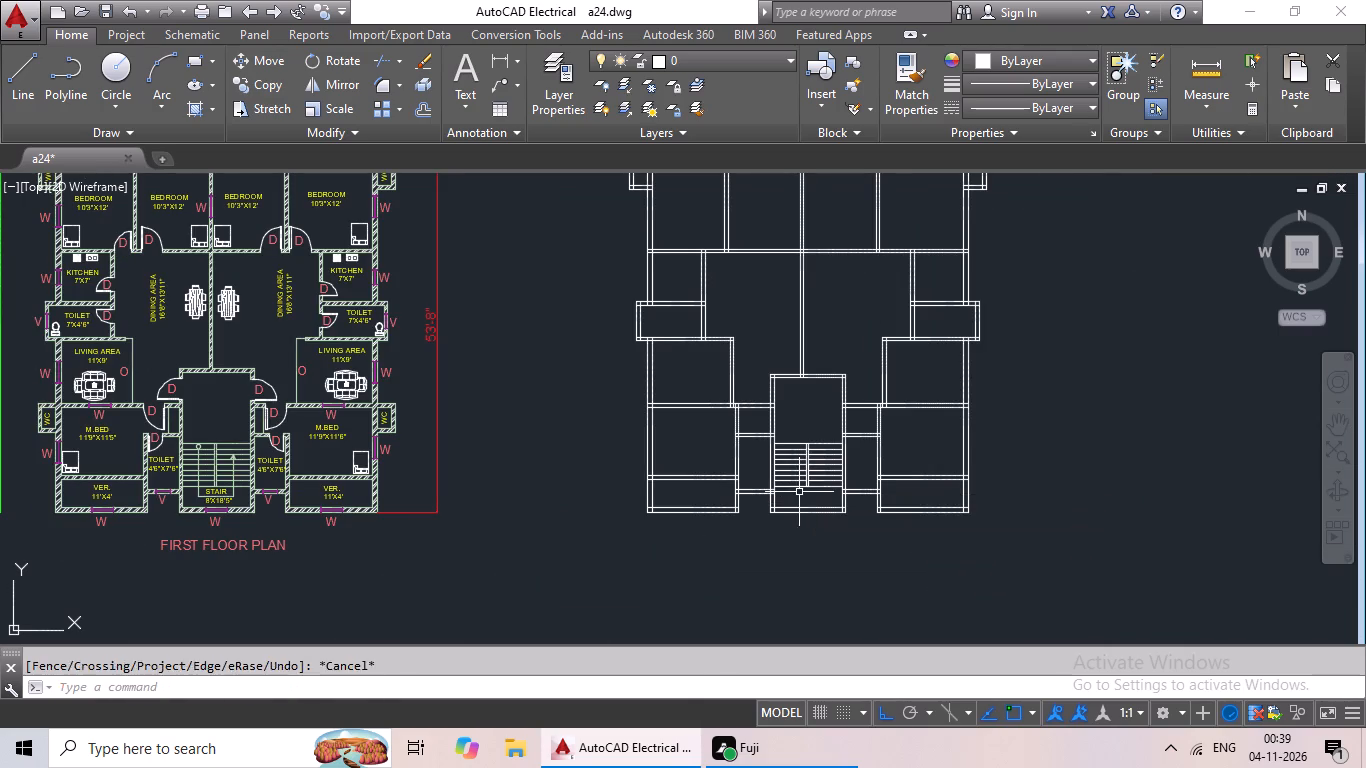
pyautogui.press('Escape')
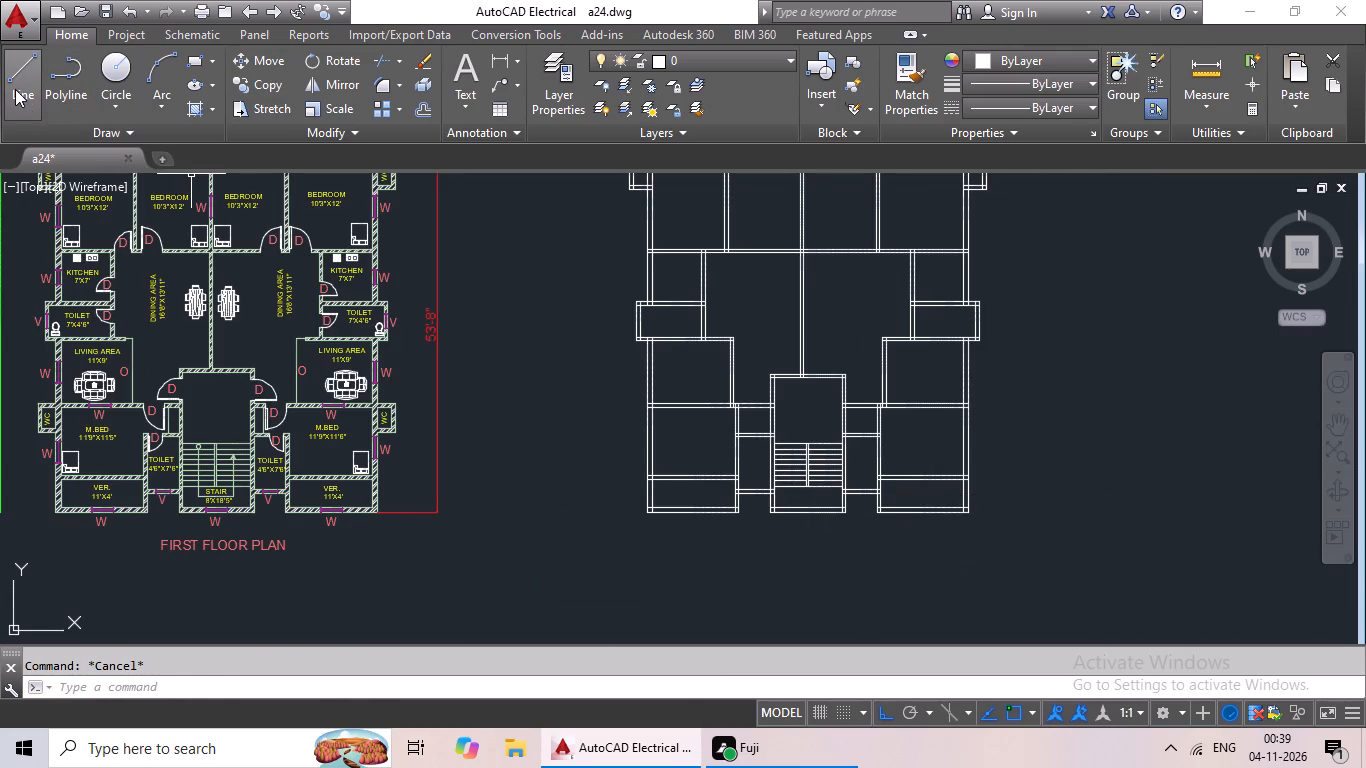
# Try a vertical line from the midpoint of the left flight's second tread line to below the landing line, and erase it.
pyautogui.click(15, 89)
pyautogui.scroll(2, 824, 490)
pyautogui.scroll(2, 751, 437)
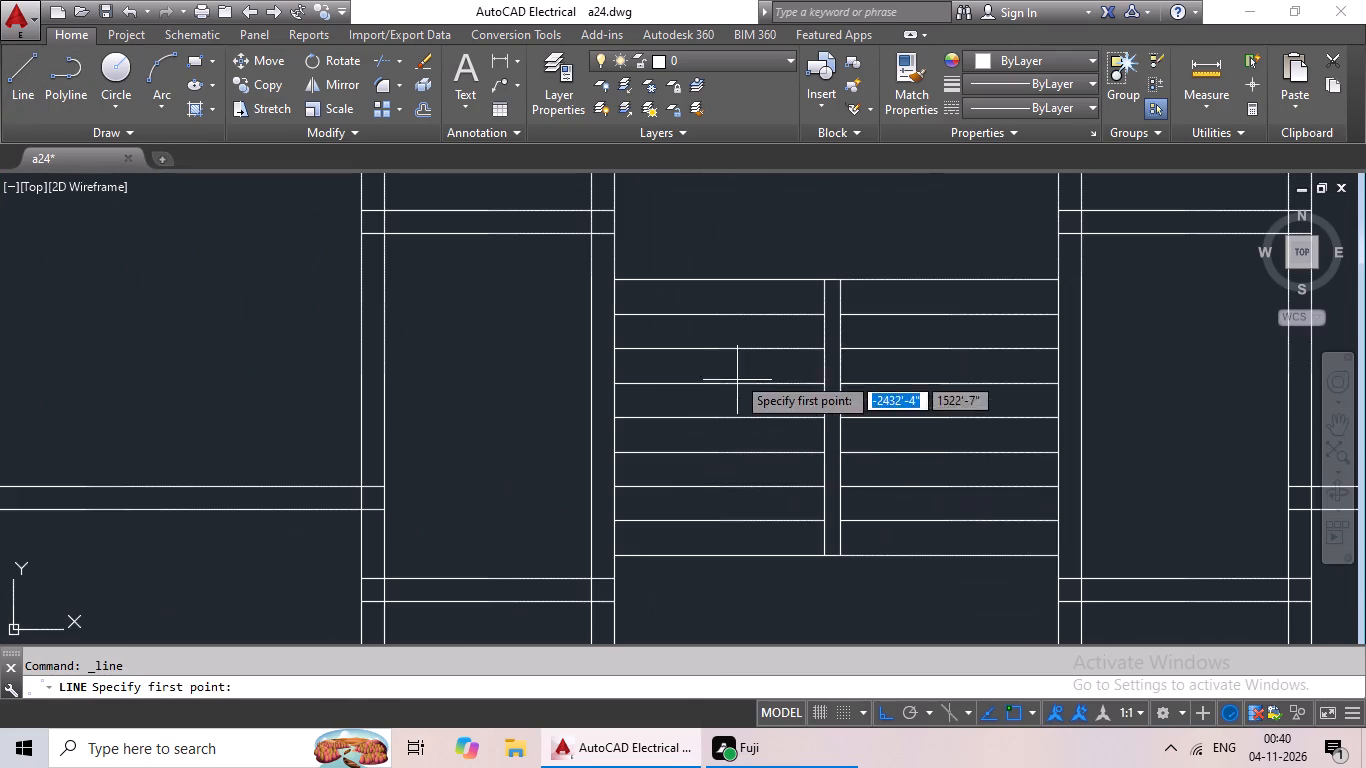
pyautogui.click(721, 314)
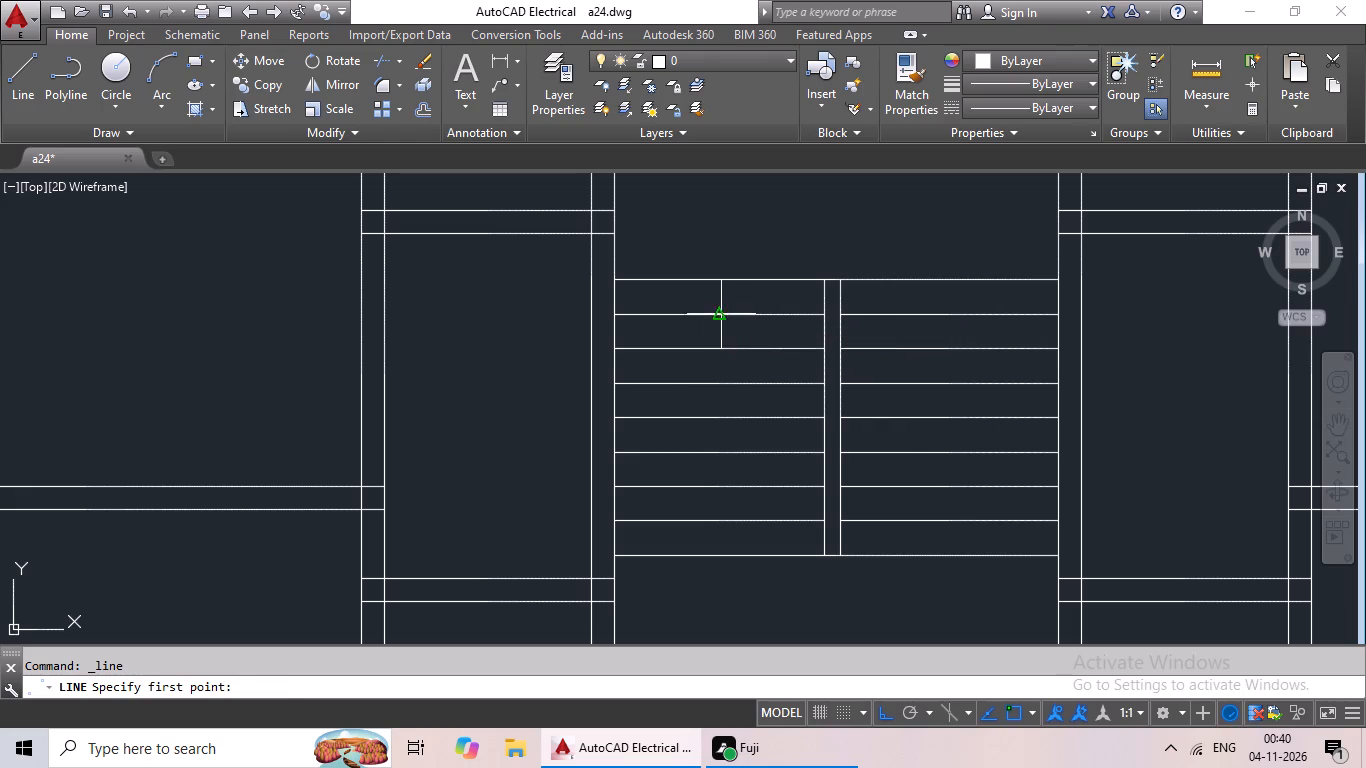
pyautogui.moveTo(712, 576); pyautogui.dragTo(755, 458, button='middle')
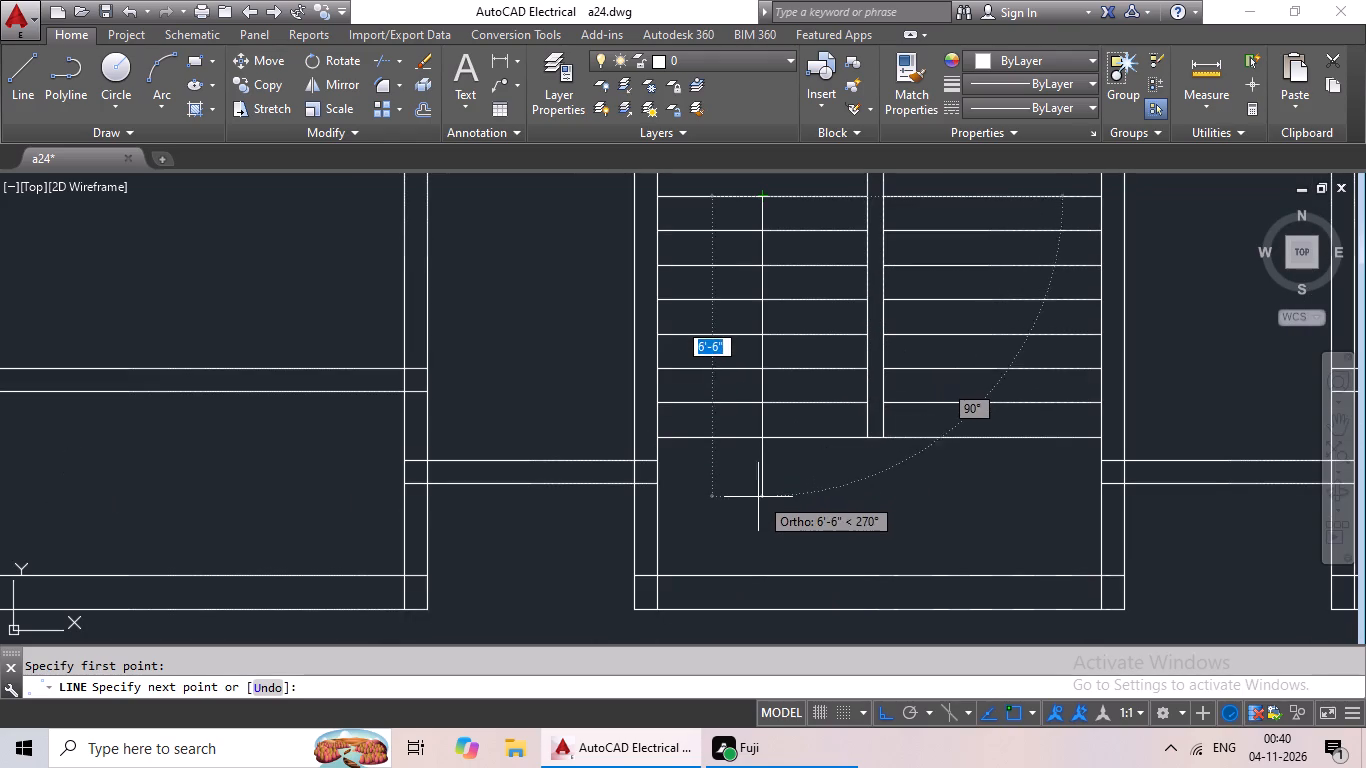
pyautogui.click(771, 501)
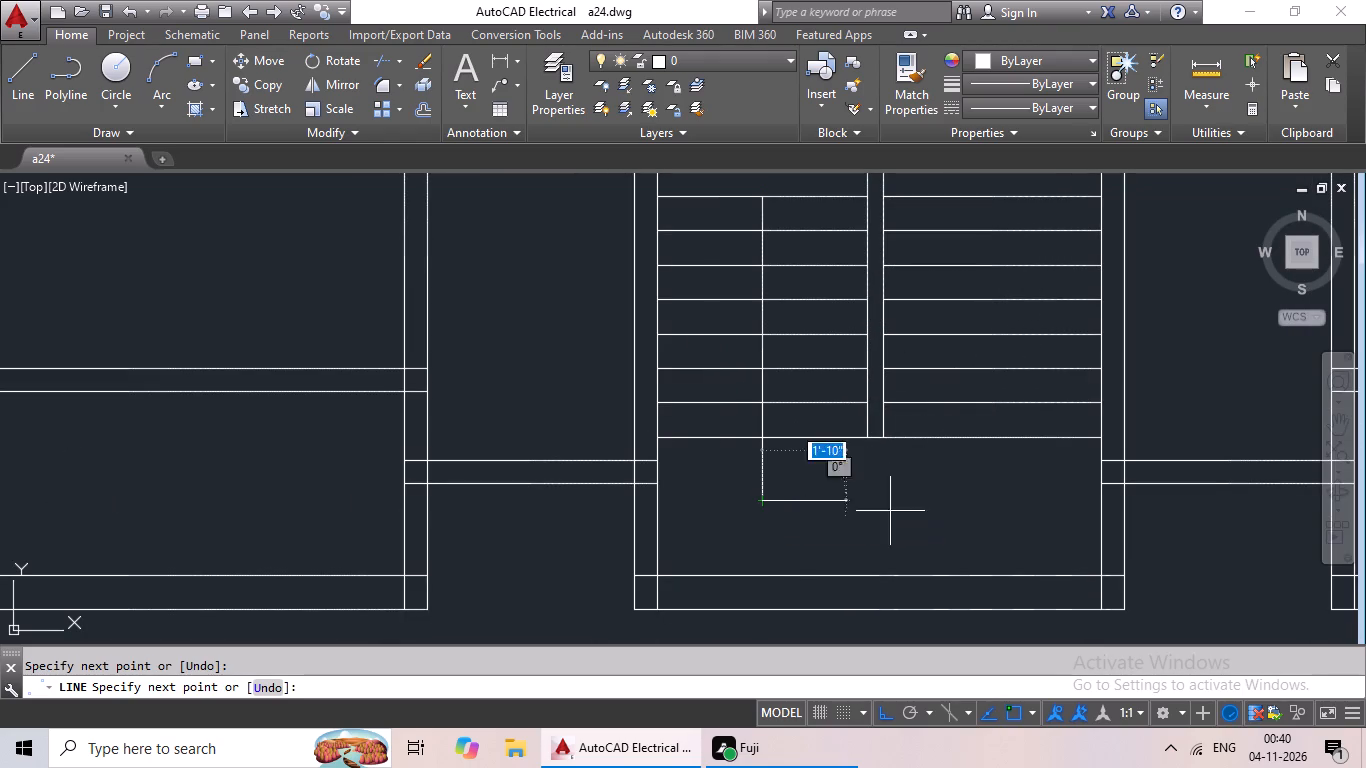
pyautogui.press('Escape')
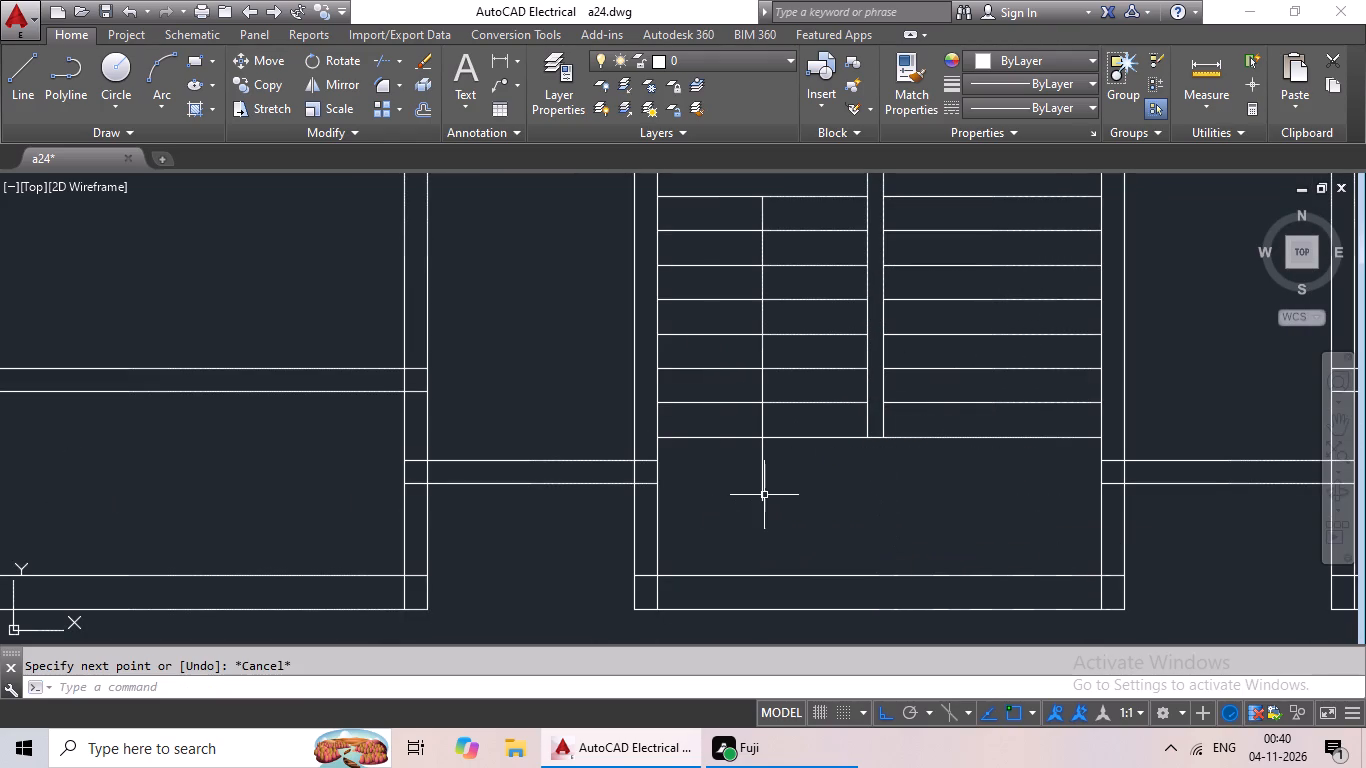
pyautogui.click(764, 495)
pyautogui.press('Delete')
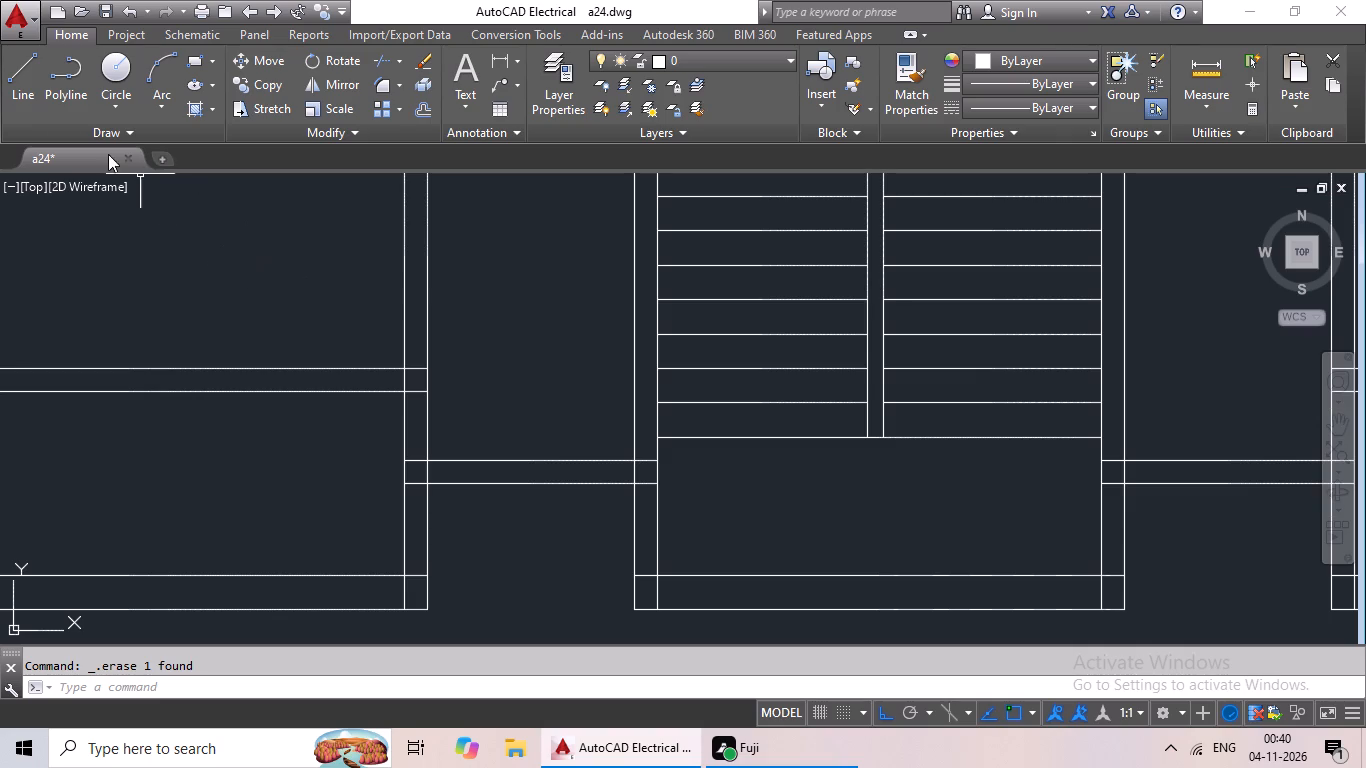
# Draw the stair's U-shaped direction line from the left flight's second tread midpoint, 5' across below the landing line, and 5'-5" up the right flight.
pyautogui.click(27, 90)
pyautogui.moveTo(698, 284); pyautogui.dragTo(644, 435, button='middle')
pyautogui.middleClick(644, 435)
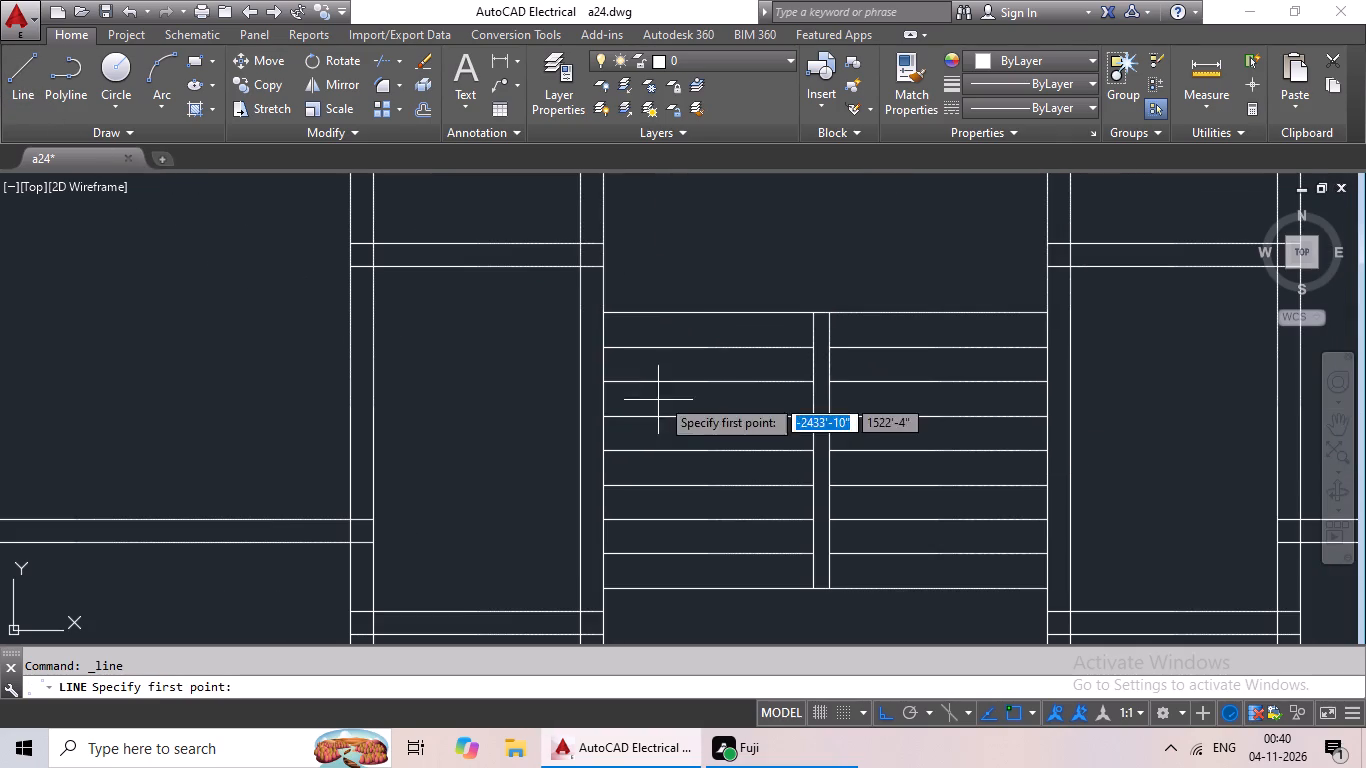
pyautogui.click(706, 353)
pyautogui.moveTo(702, 549); pyautogui.dragTo(764, 428, button='middle')
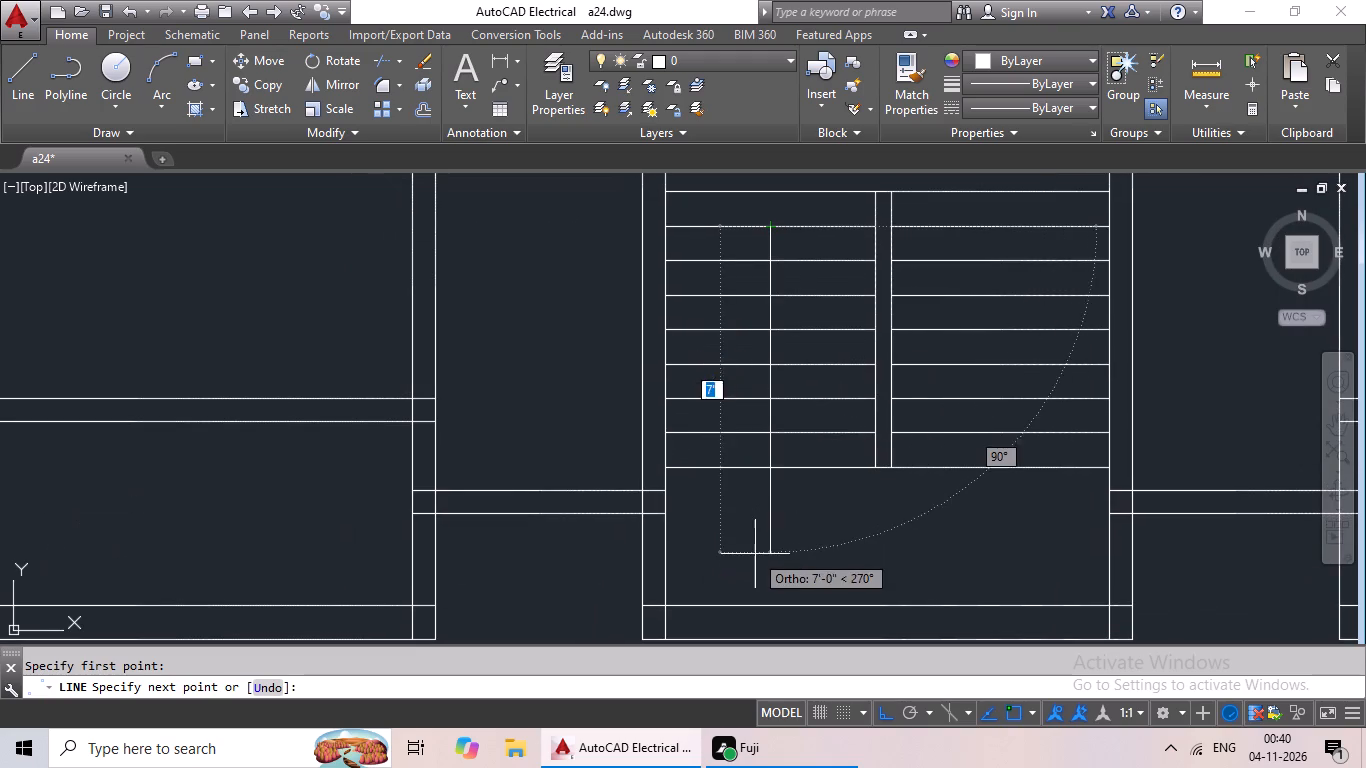
pyautogui.click(763, 543)
pyautogui.moveTo(1036, 540); pyautogui.dragTo(981, 557, button='middle')
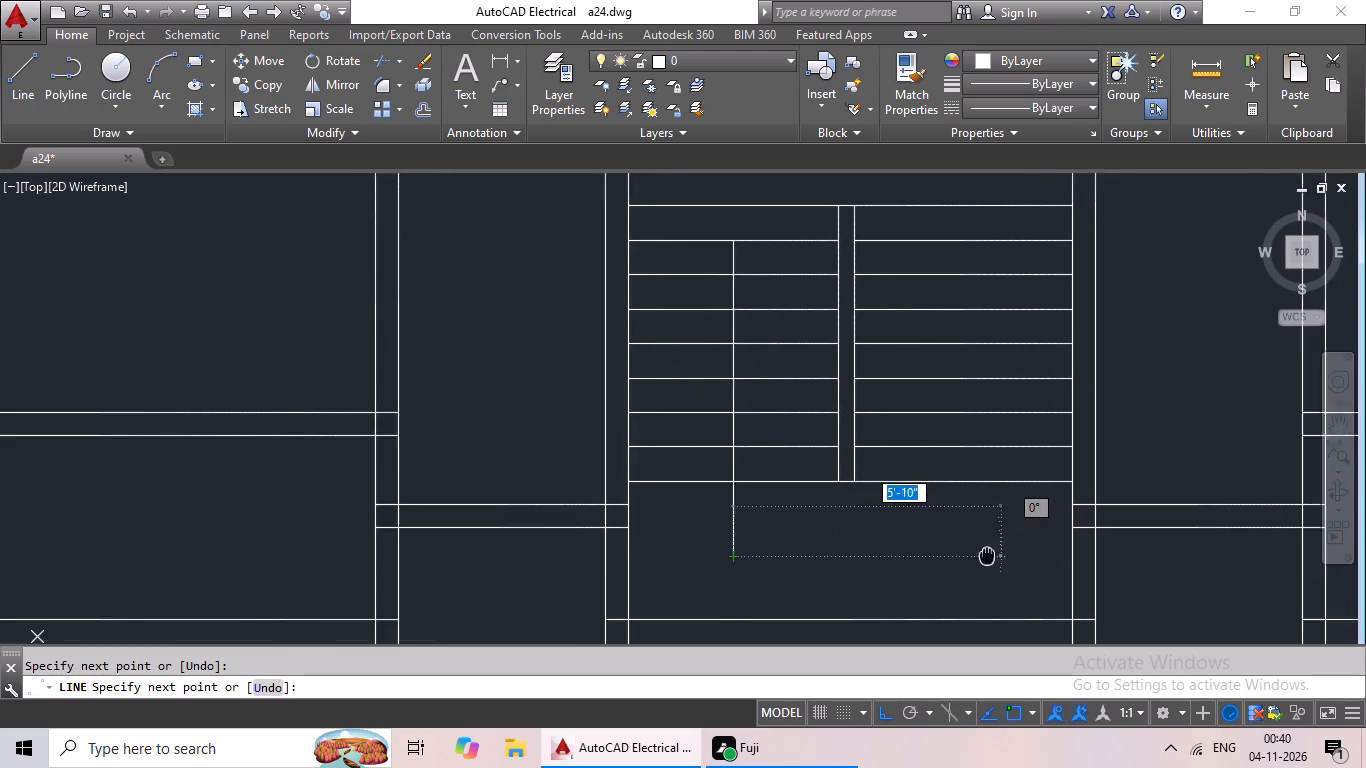
pyautogui.moveTo(981, 557); pyautogui.dragTo(903, 569, button='middle')
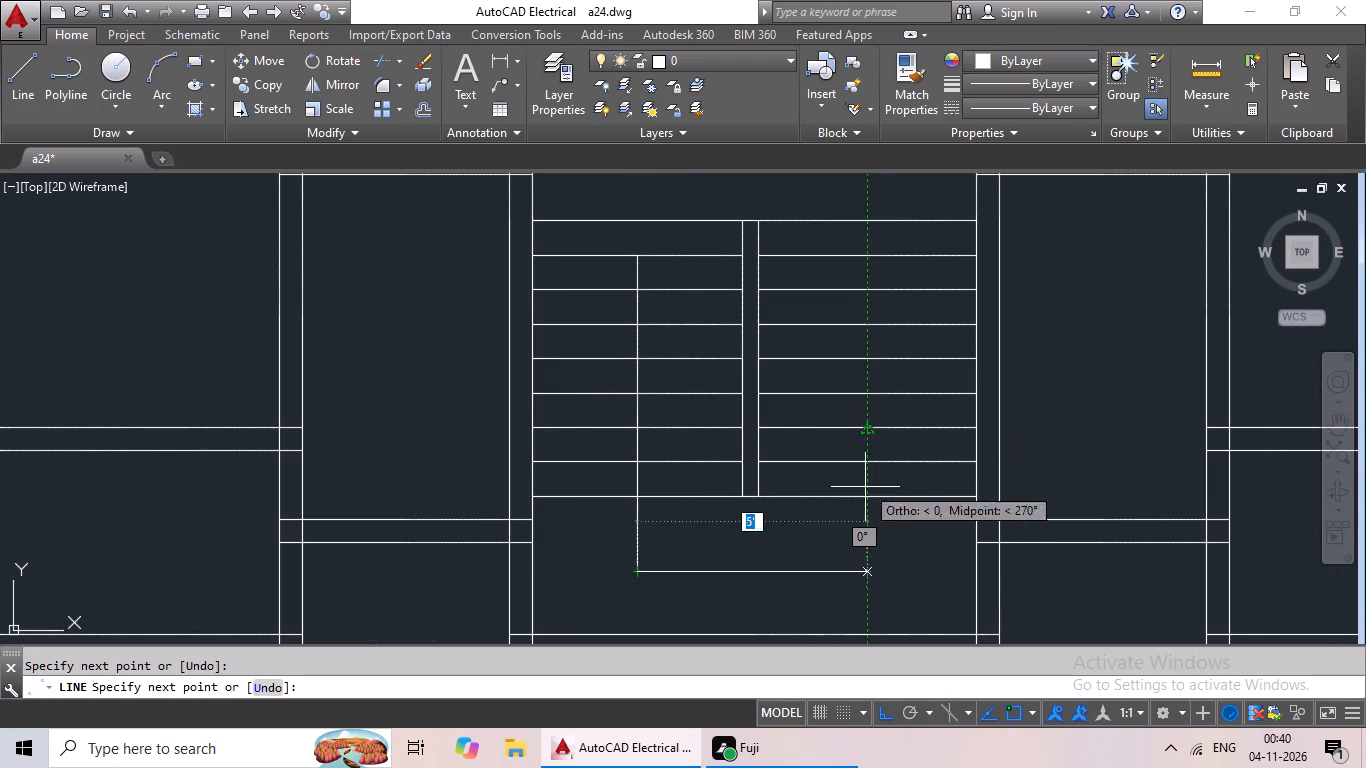
pyautogui.click(868, 572)
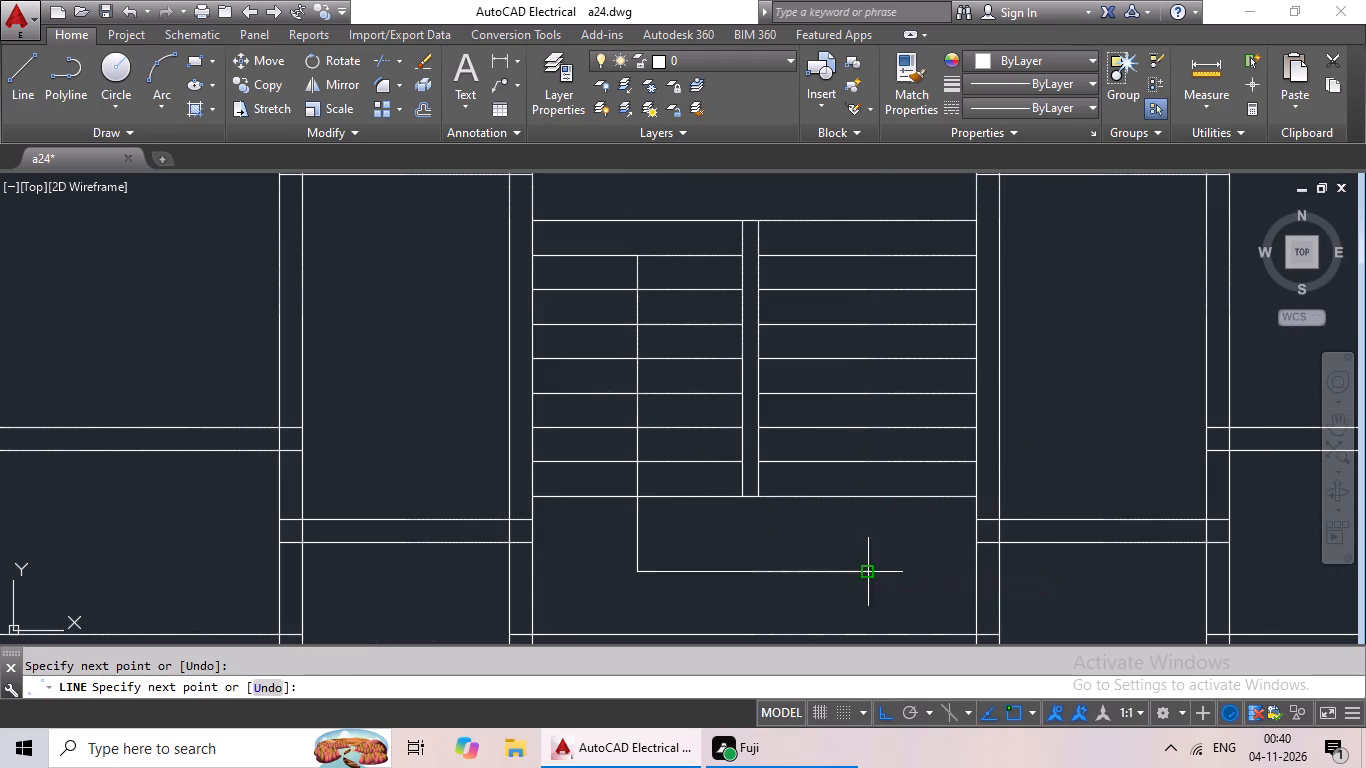
pyautogui.click(865, 323)
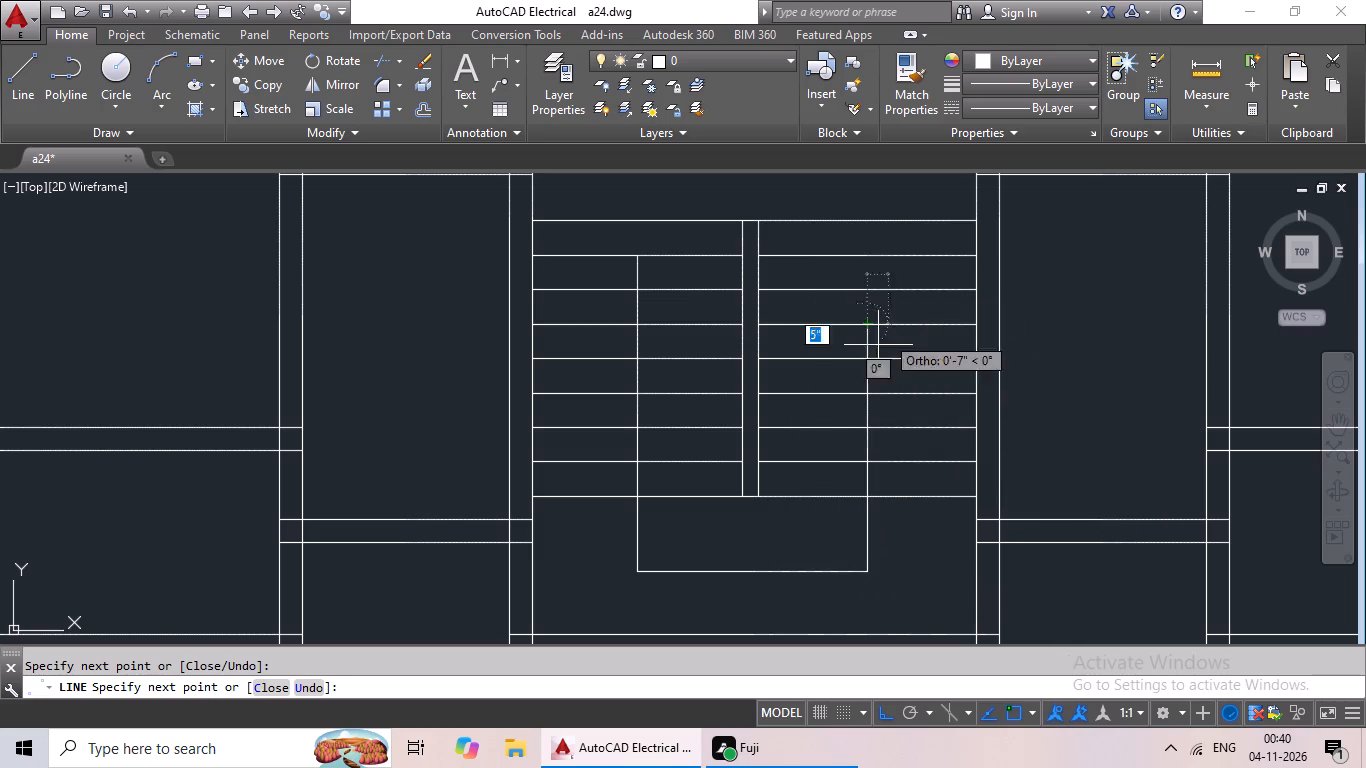
# Draw a notched arrowhead at the right flight's end of the direction line, spanning one tread with its tip on the fourth tread line.
pyautogui.scroll(5, 854, 368)
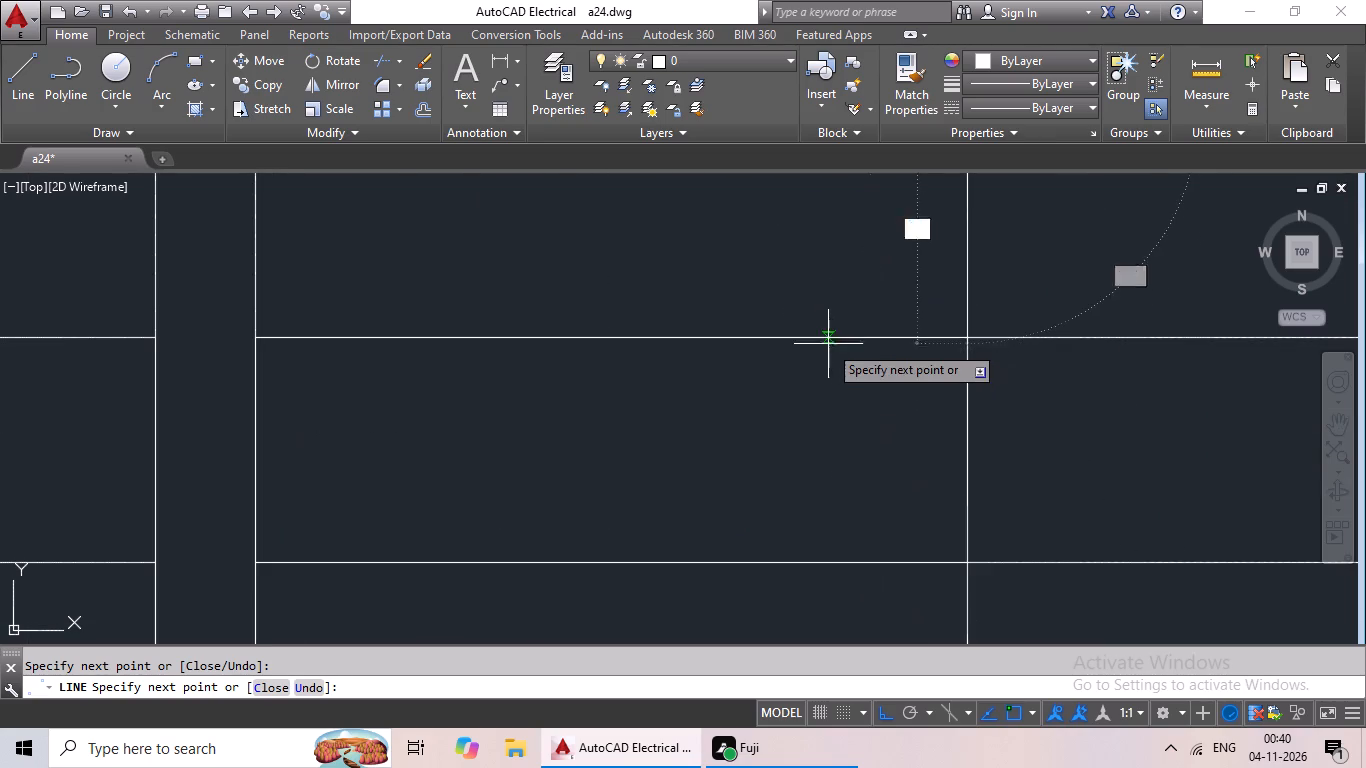
pyautogui.click(828, 337)
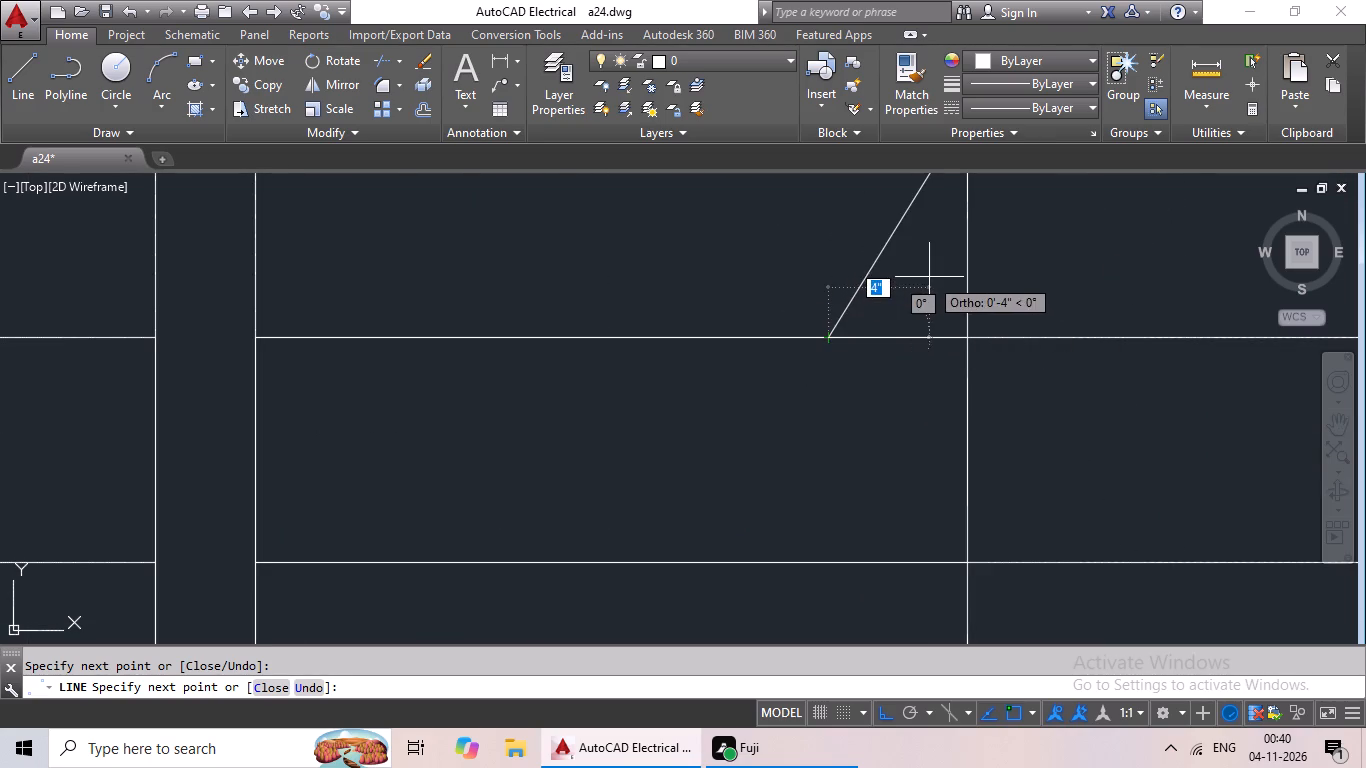
pyautogui.moveTo(929, 274); pyautogui.dragTo(781, 398, button='middle')
pyautogui.click(818, 340)
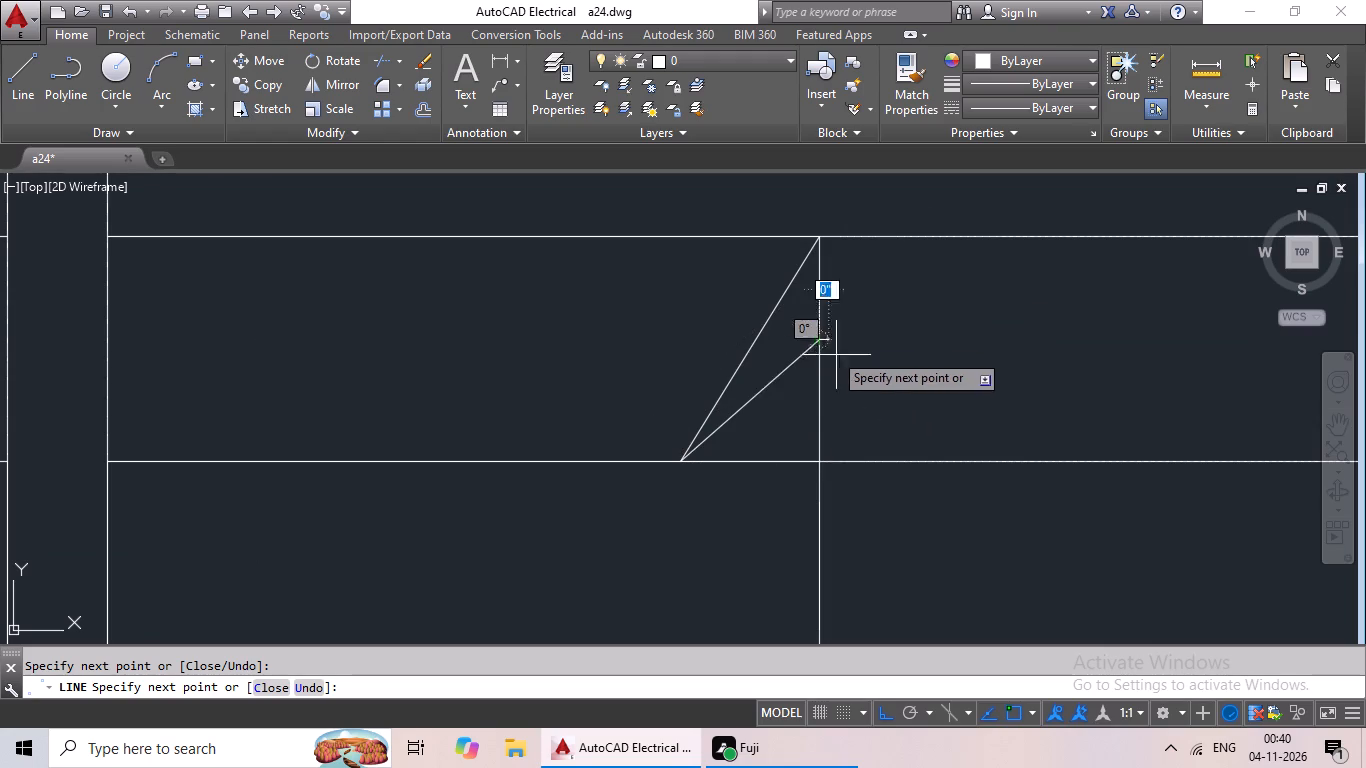
pyautogui.scroll(2, 904, 470)
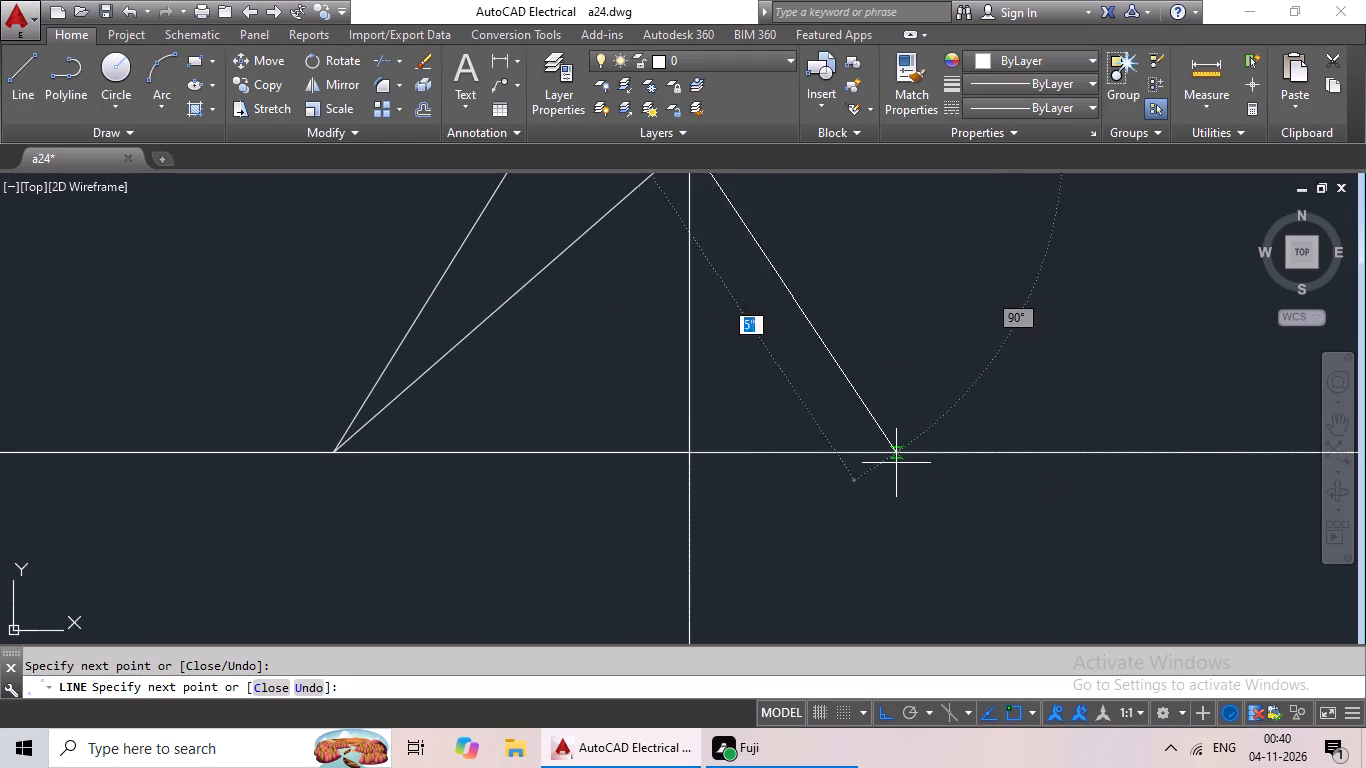
pyautogui.click(892, 455)
pyautogui.moveTo(897, 394); pyautogui.dragTo(970, 652, button='middle')
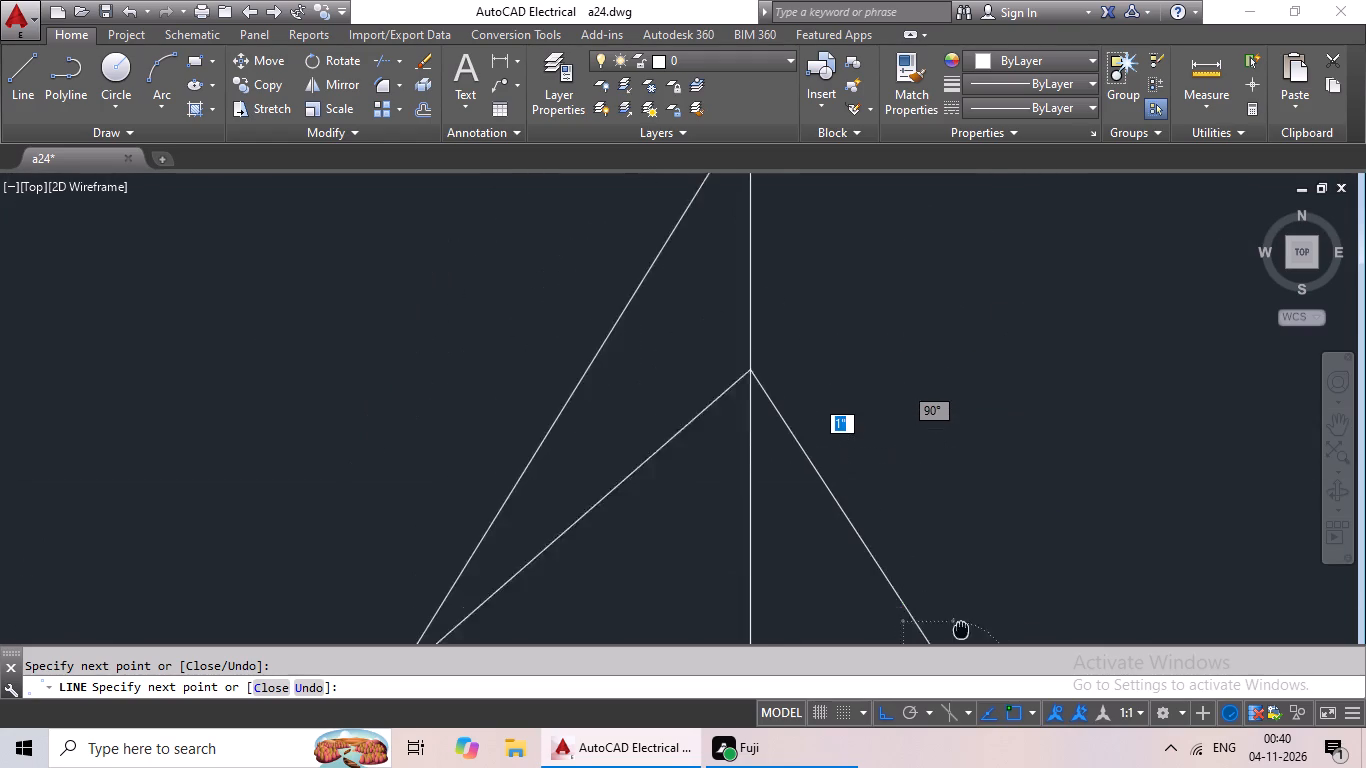
pyautogui.moveTo(970, 652); pyautogui.dragTo(976, 648, button='middle')
pyautogui.moveTo(835, 285); pyautogui.dragTo(771, 446, button='middle')
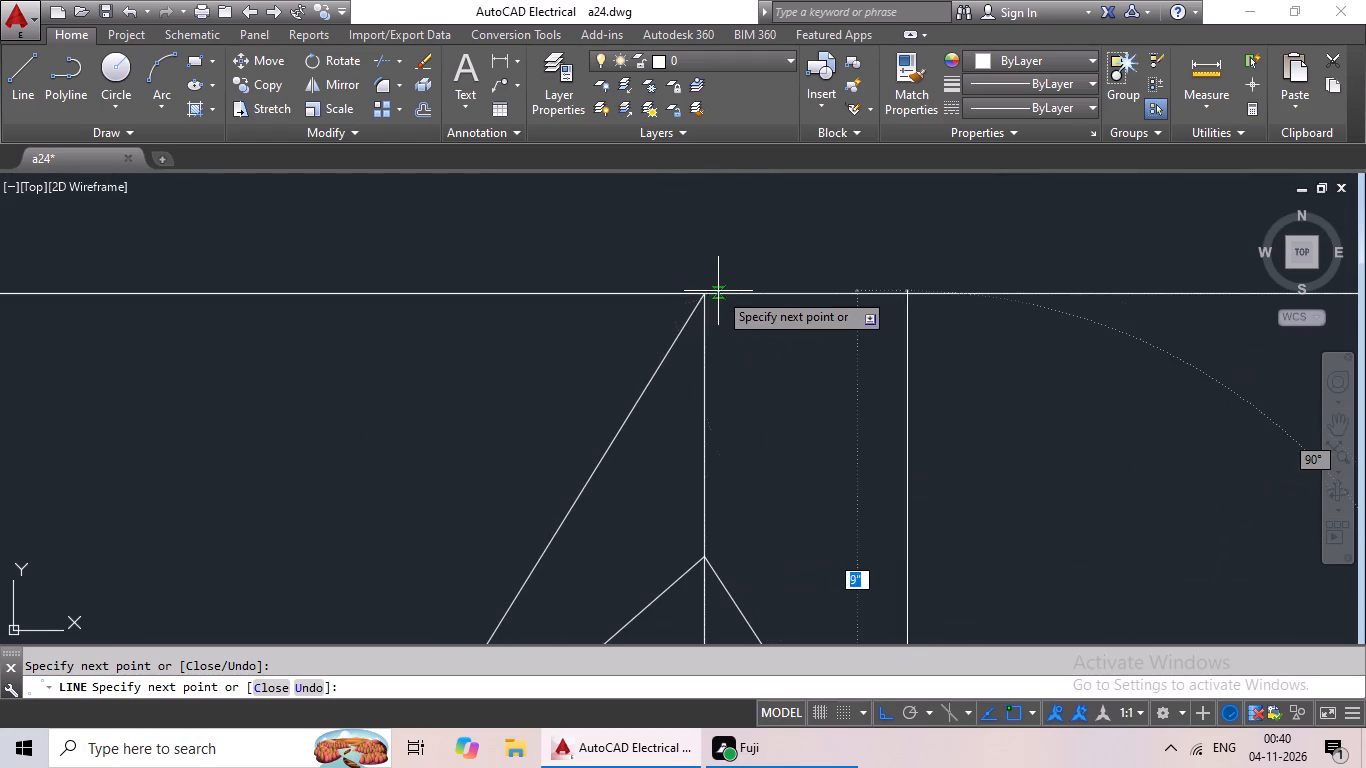
pyautogui.click(705, 292)
pyautogui.scroll(-2, 939, 367)
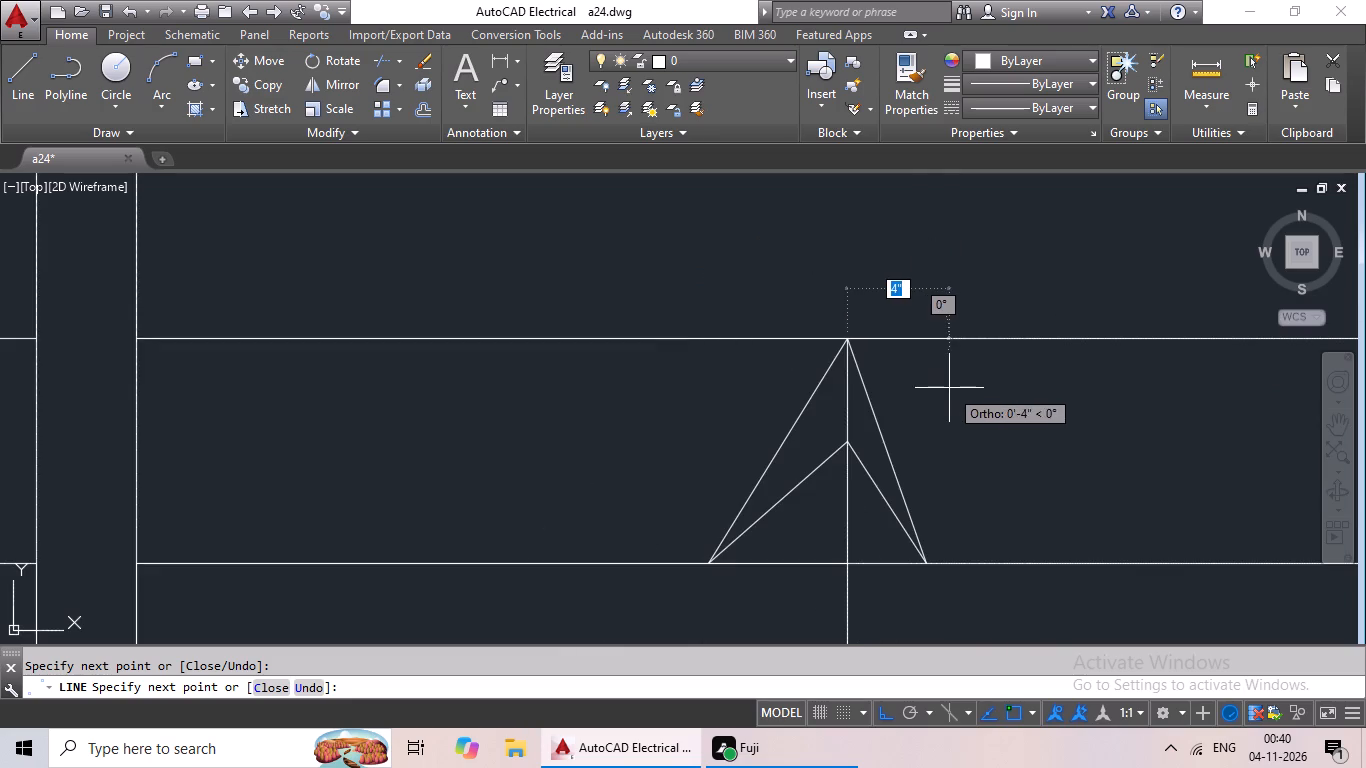
pyautogui.press('Escape')
# Draw a circle of about 4" radius centred on the start of the direction line in the left flight.
pyautogui.scroll(-4, 951, 392)
pyautogui.scroll(-2, 925, 500)
pyautogui.scroll(3, 852, 440)
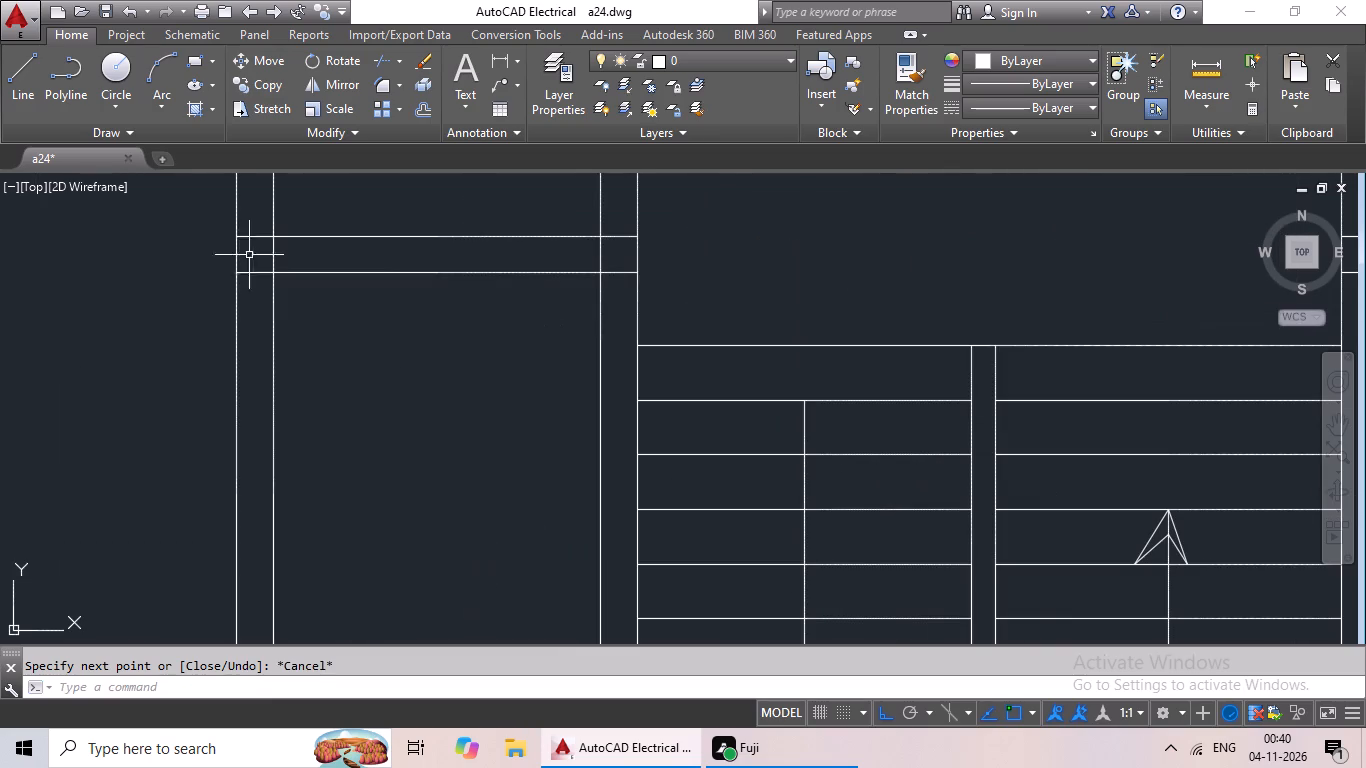
pyautogui.click(112, 101)
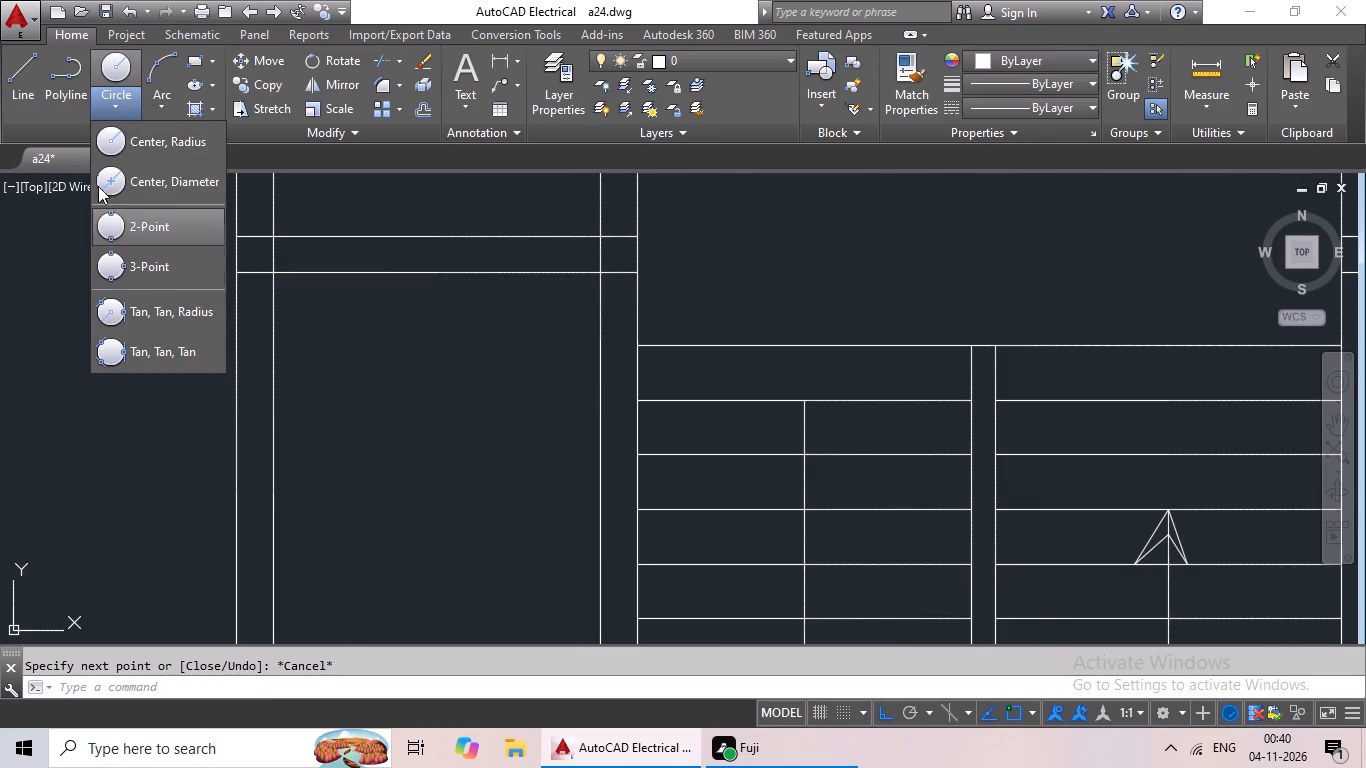
pyautogui.click(142, 136)
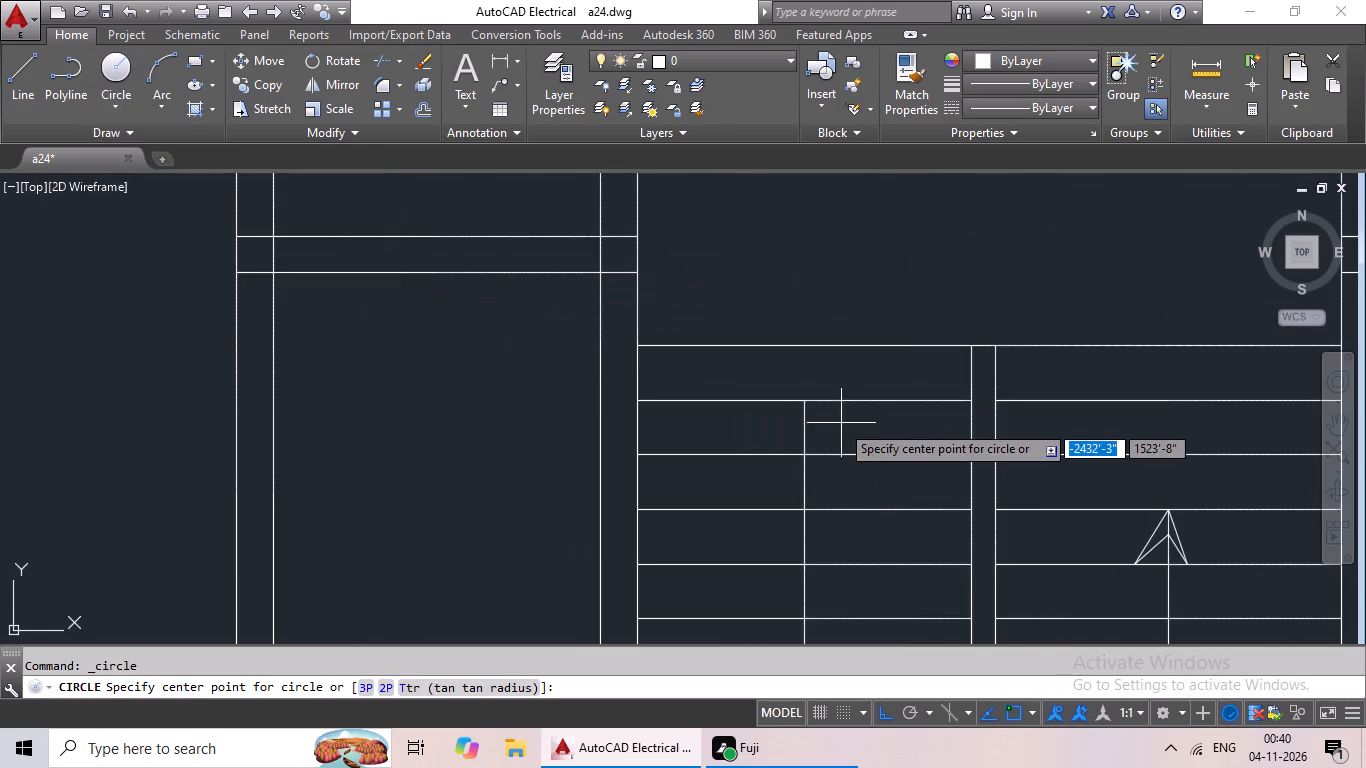
pyautogui.scroll(2, 797, 396)
pyautogui.click(820, 406)
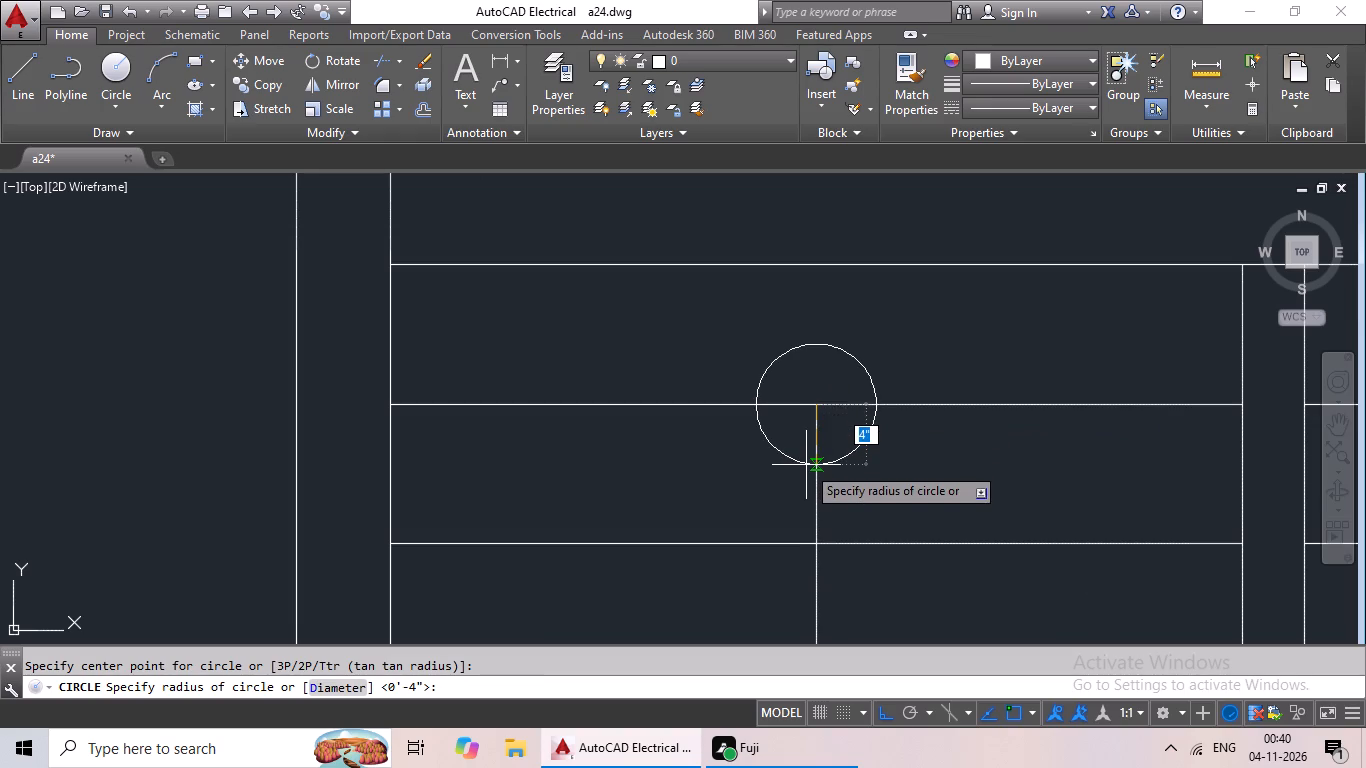
pyautogui.click(806, 476)
# Copy the start circle to the empty area beside the floor plan and erase the original on the stair.
pyautogui.scroll(-1, 871, 400)
pyautogui.moveTo(893, 363); pyautogui.dragTo(811, 394)
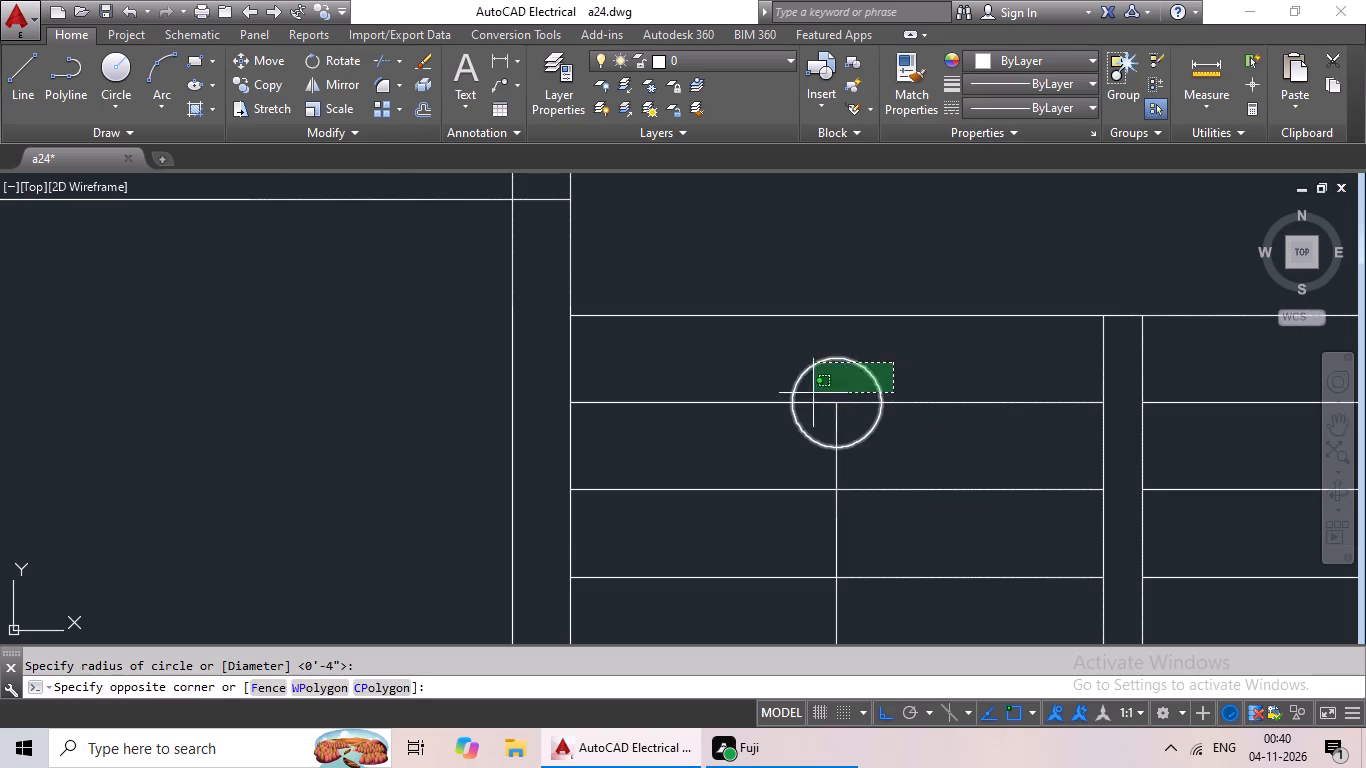
pyautogui.moveTo(811, 394); pyautogui.dragTo(794, 402)
pyautogui.hotkey('ctrl', 'c')
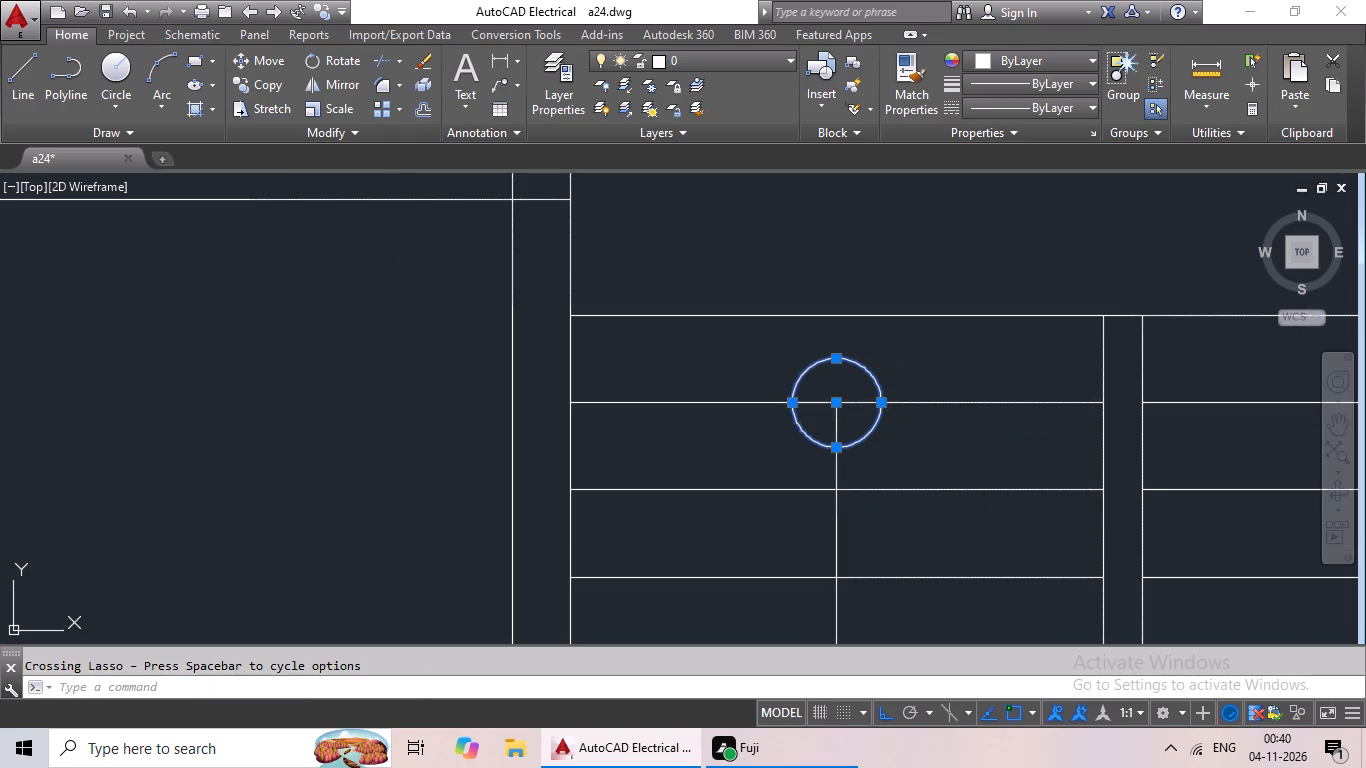
pyautogui.hotkey('ctrl', 'v')
pyautogui.scroll(-4, 353, 459)
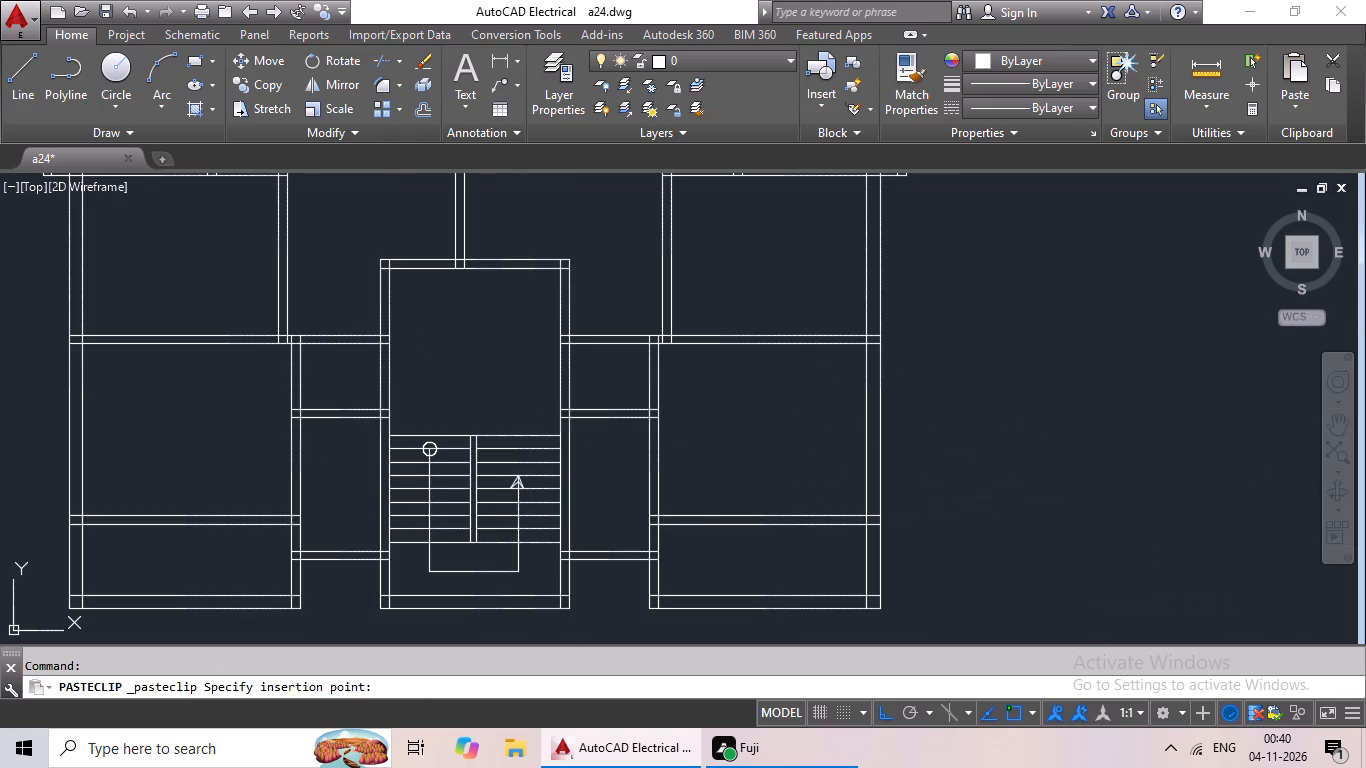
pyautogui.click(981, 446)
pyautogui.click(435, 444)
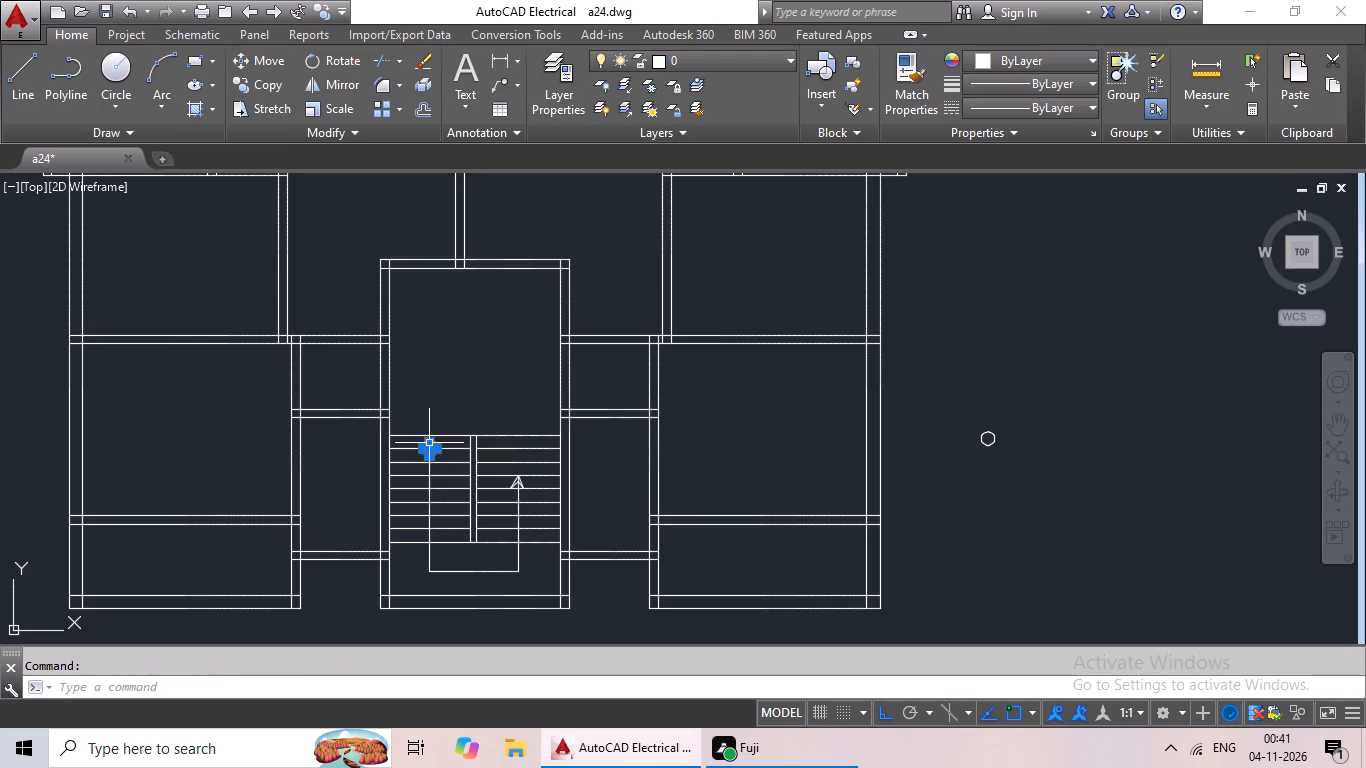
pyautogui.press('Delete')
# Copy the spare circle by its bottom quadrant onto the direction line's start point in the left flight, with ortho mode off.
pyautogui.scroll(3, 1074, 502)
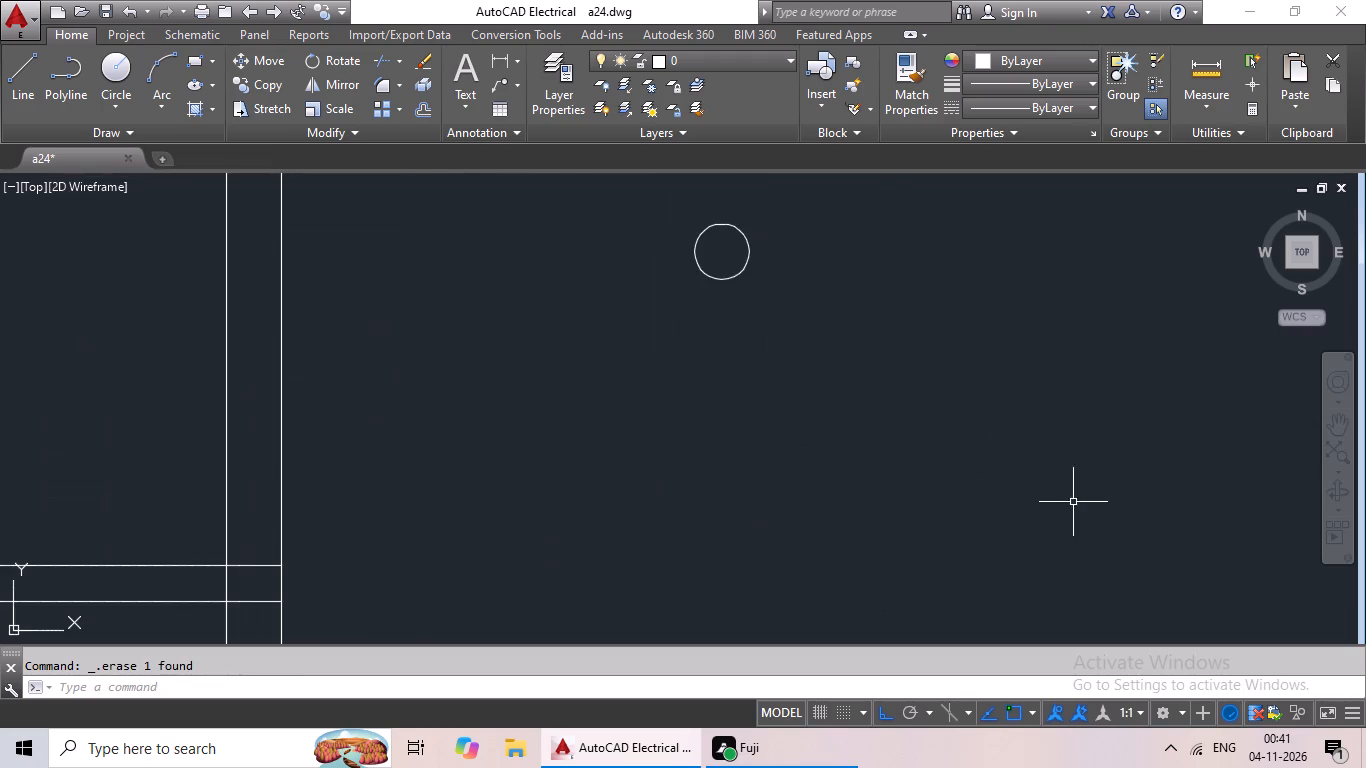
pyautogui.moveTo(973, 441); pyautogui.dragTo(963, 538, button='middle')
pyautogui.moveTo(931, 325); pyautogui.dragTo(779, 447)
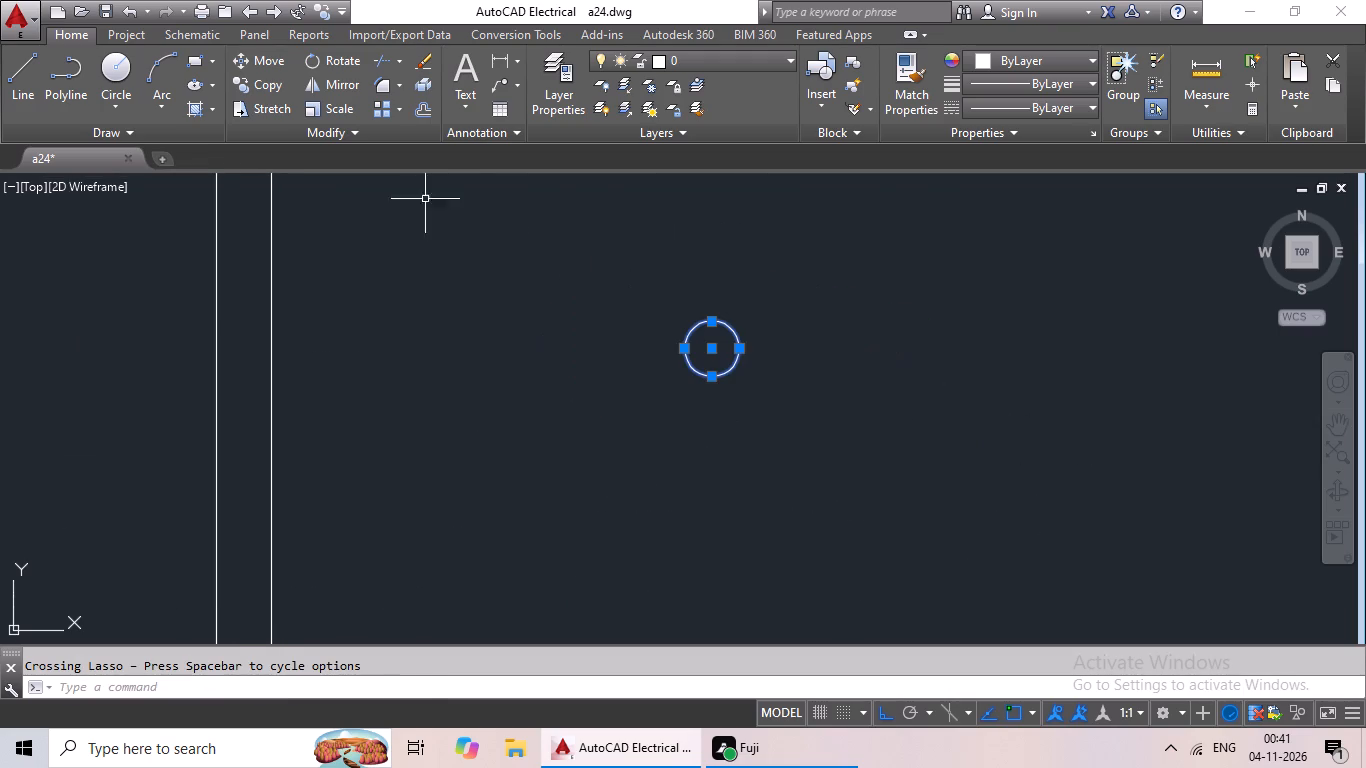
pyautogui.click(267, 79)
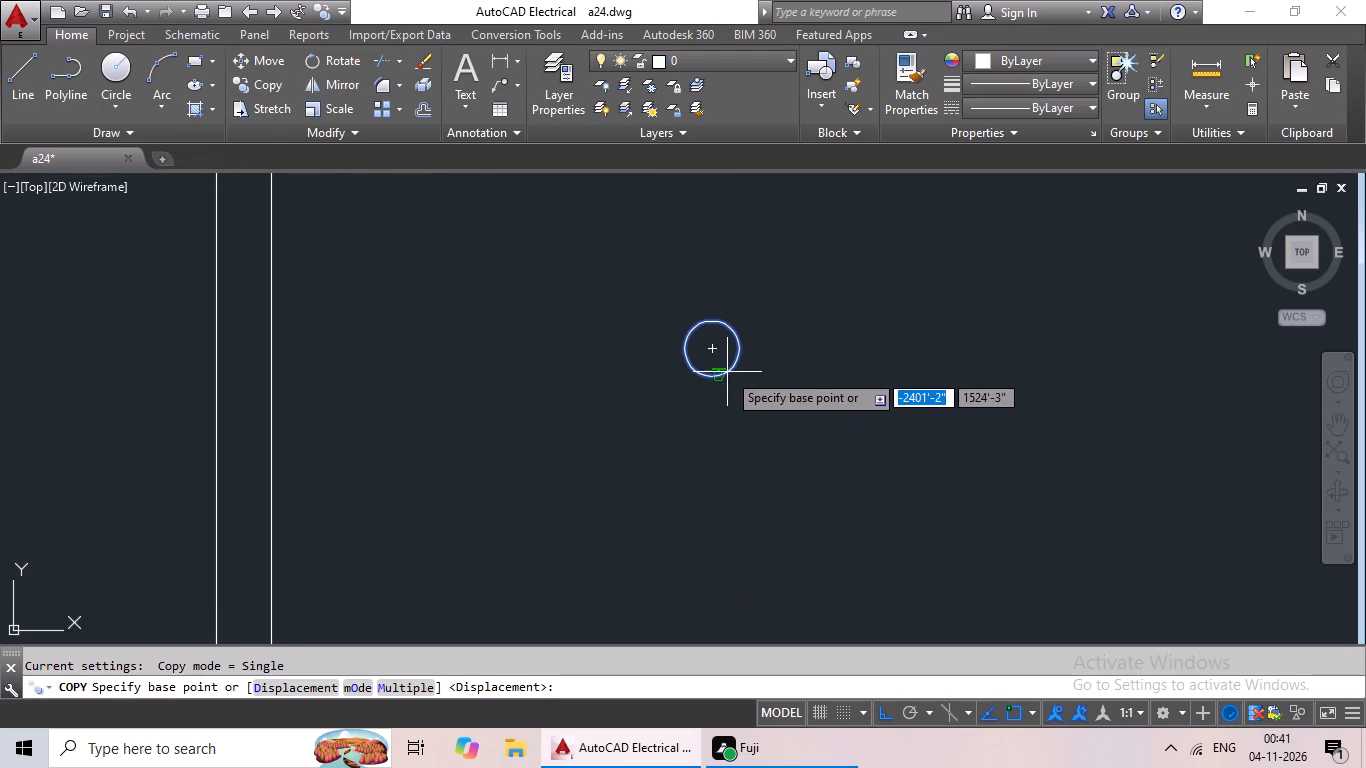
pyautogui.click(712, 378)
pyautogui.scroll(-1, 571, 514)
pyautogui.moveTo(571, 514); pyautogui.dragTo(868, 476, button='middle')
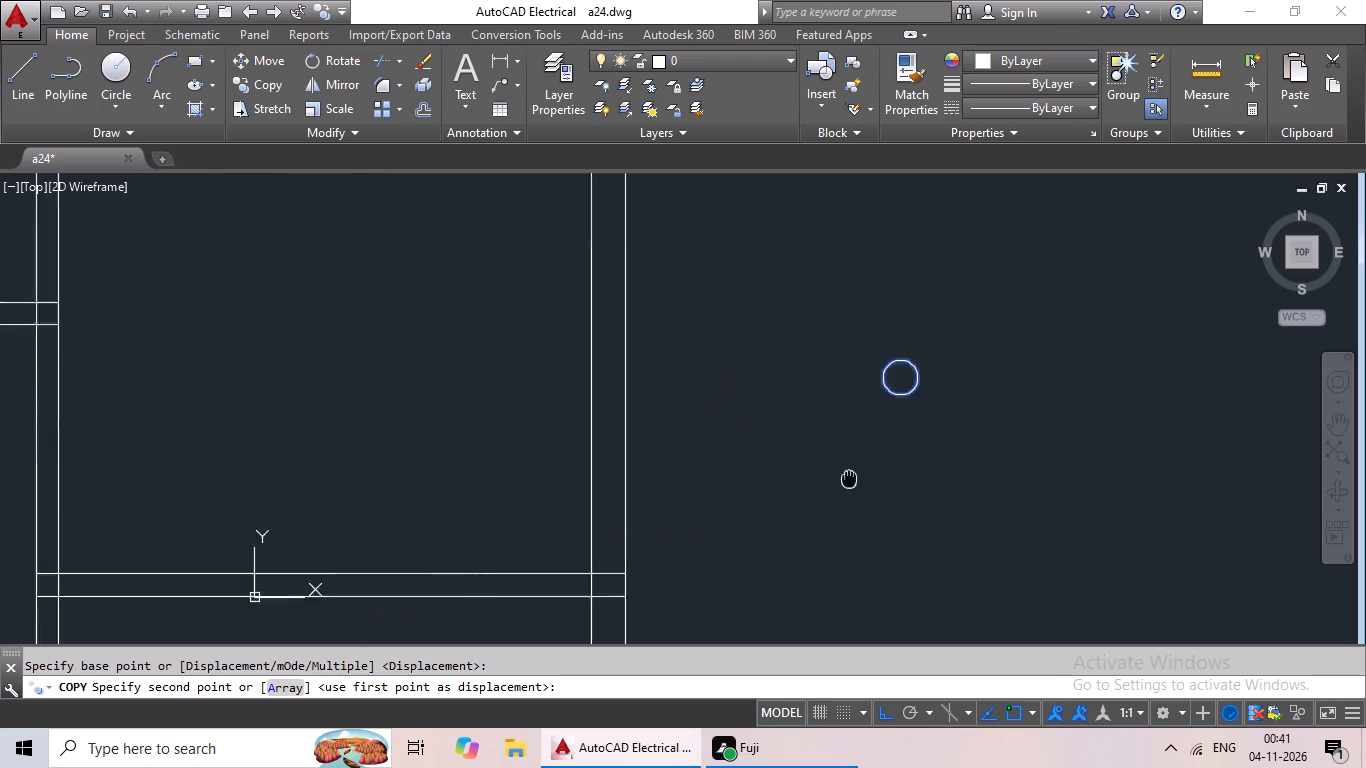
pyautogui.moveTo(868, 476); pyautogui.dragTo(878, 474, button='middle')
pyautogui.click(887, 717)
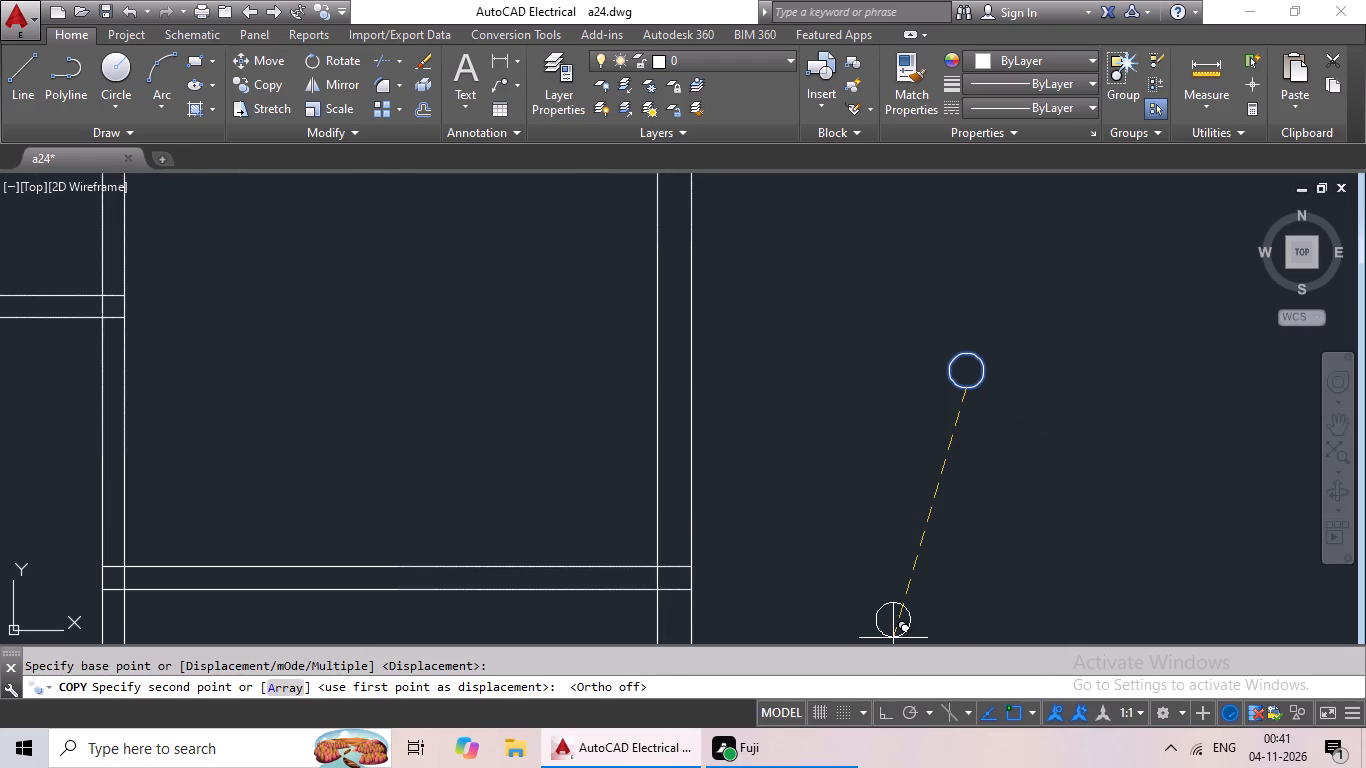
pyautogui.moveTo(629, 580); pyautogui.dragTo(878, 608, button='middle')
pyautogui.moveTo(601, 564); pyautogui.dragTo(1112, 575, button='middle')
pyautogui.moveTo(669, 553); pyautogui.dragTo(1085, 544, button='middle')
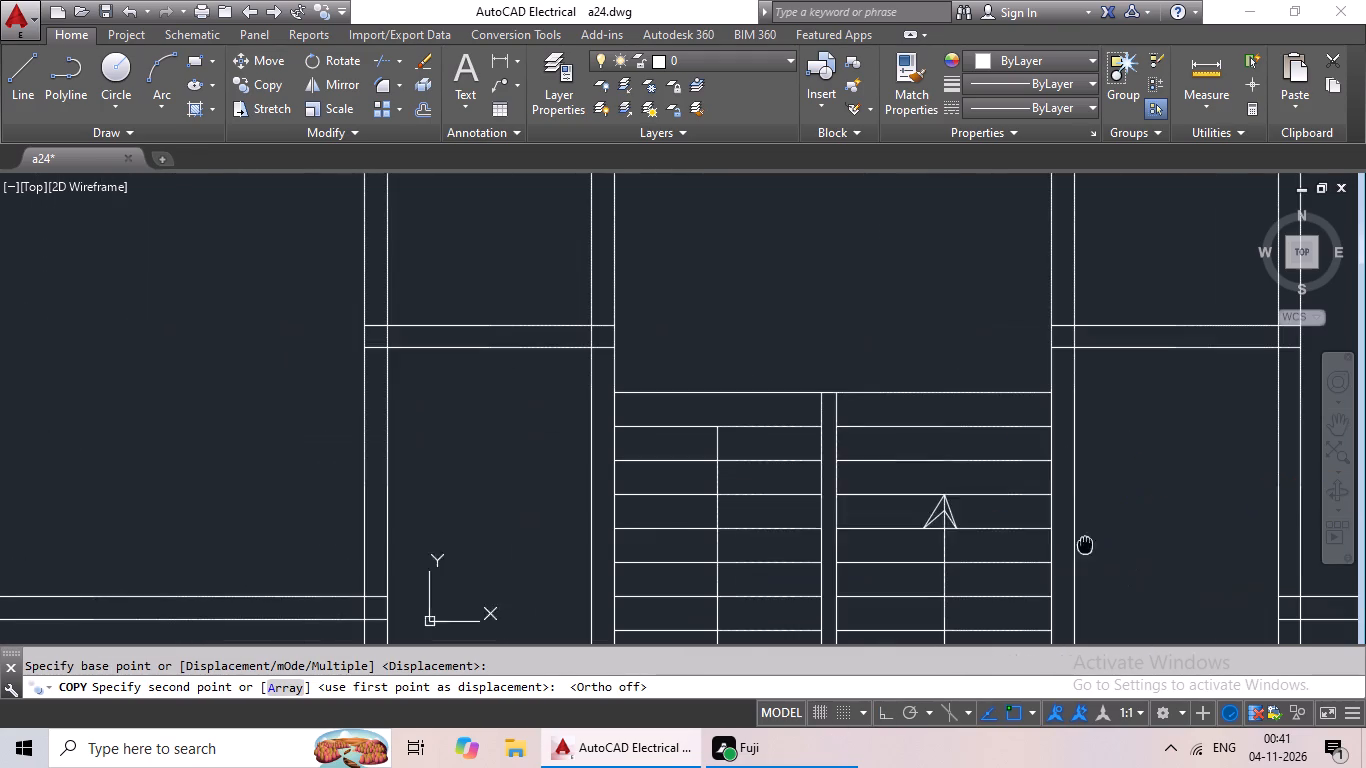
pyautogui.scroll(4, 726, 441)
pyautogui.scroll(-2, 674, 387)
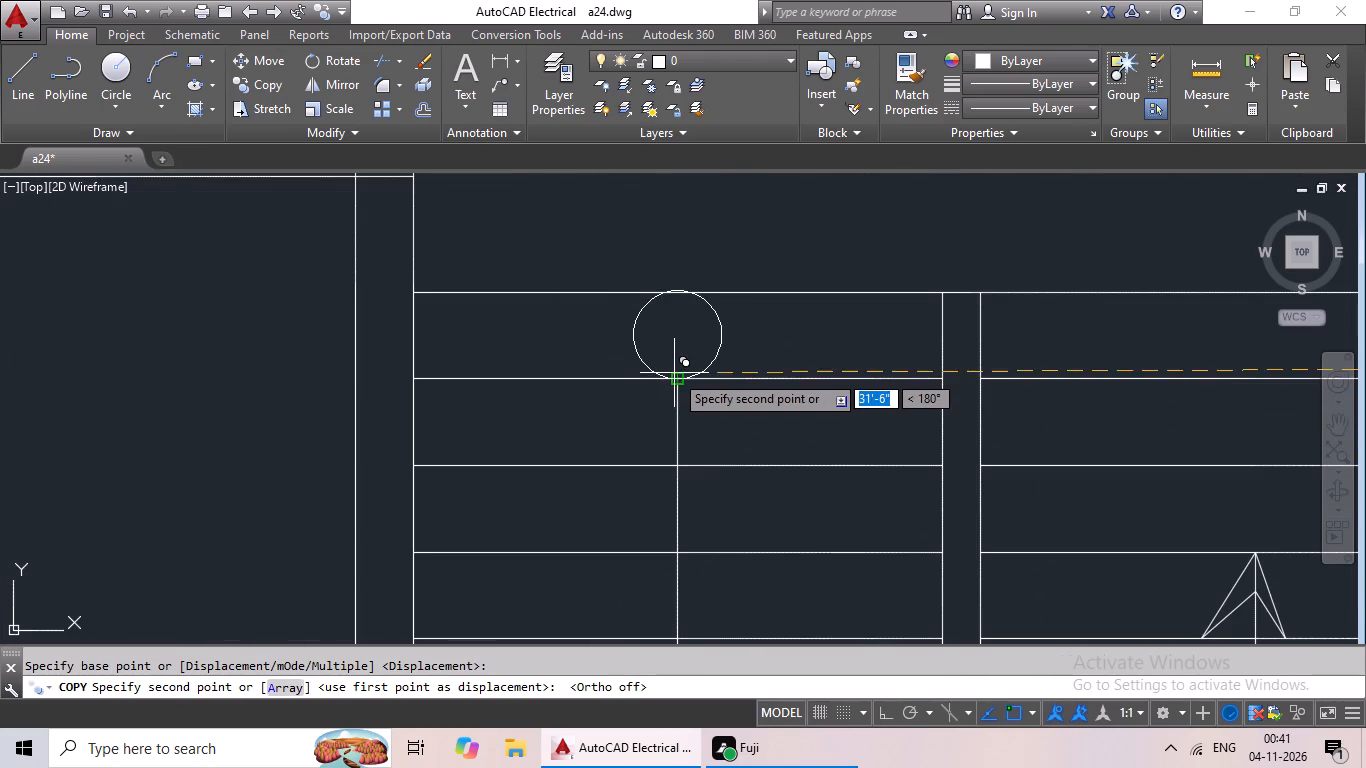
pyautogui.click(674, 376)
pyautogui.scroll(-4, 788, 386)
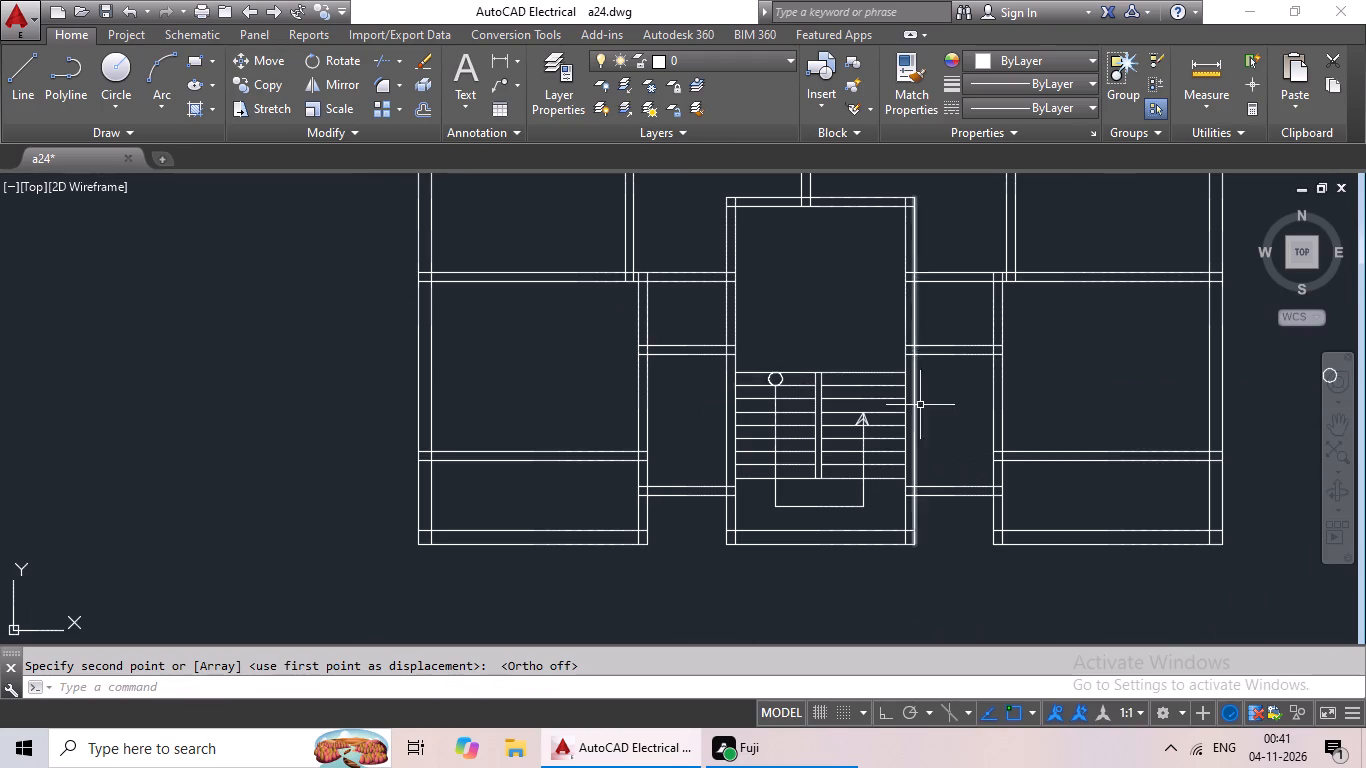
# Erase the spare circle left in the empty area beside the new floor plan.
pyautogui.moveTo(1151, 427); pyautogui.dragTo(737, 432, button='middle')
pyautogui.moveTo(956, 348); pyautogui.dragTo(936, 449)
pyautogui.press('Delete')
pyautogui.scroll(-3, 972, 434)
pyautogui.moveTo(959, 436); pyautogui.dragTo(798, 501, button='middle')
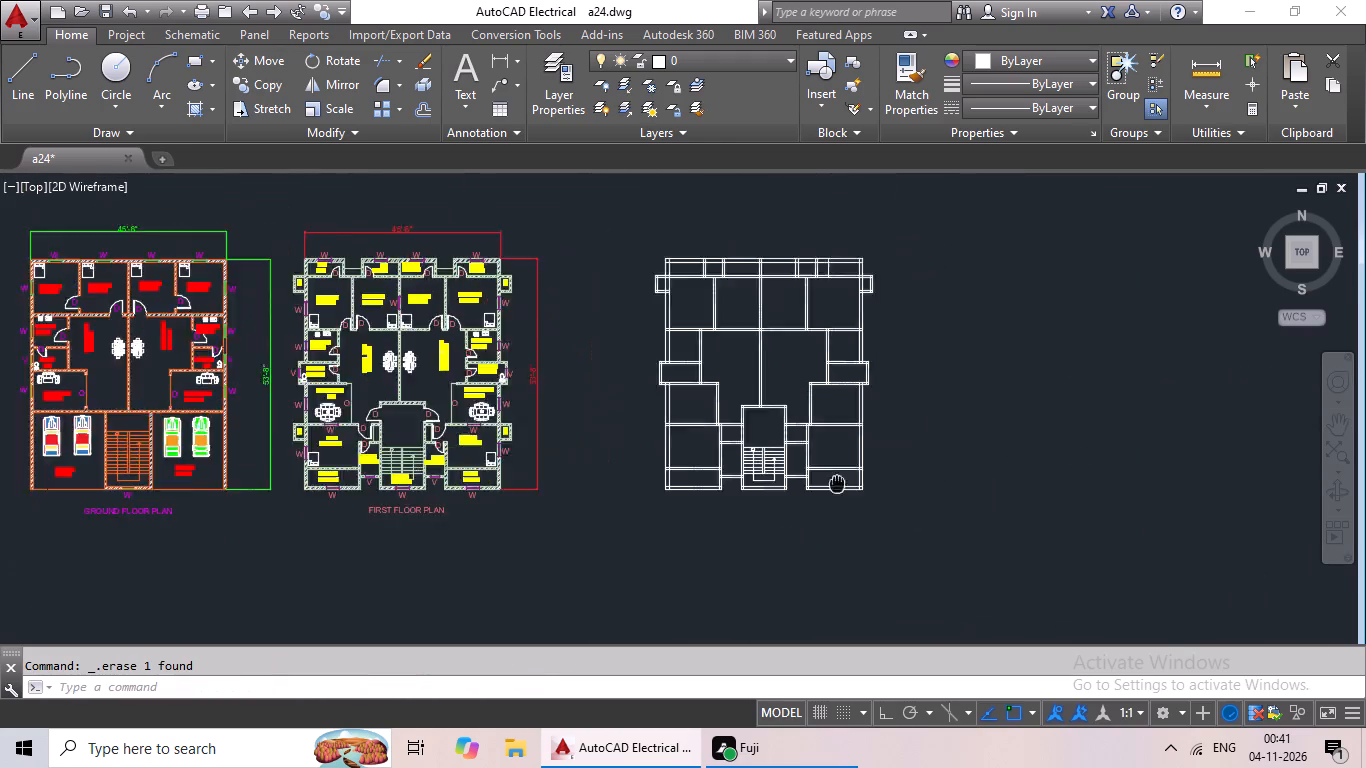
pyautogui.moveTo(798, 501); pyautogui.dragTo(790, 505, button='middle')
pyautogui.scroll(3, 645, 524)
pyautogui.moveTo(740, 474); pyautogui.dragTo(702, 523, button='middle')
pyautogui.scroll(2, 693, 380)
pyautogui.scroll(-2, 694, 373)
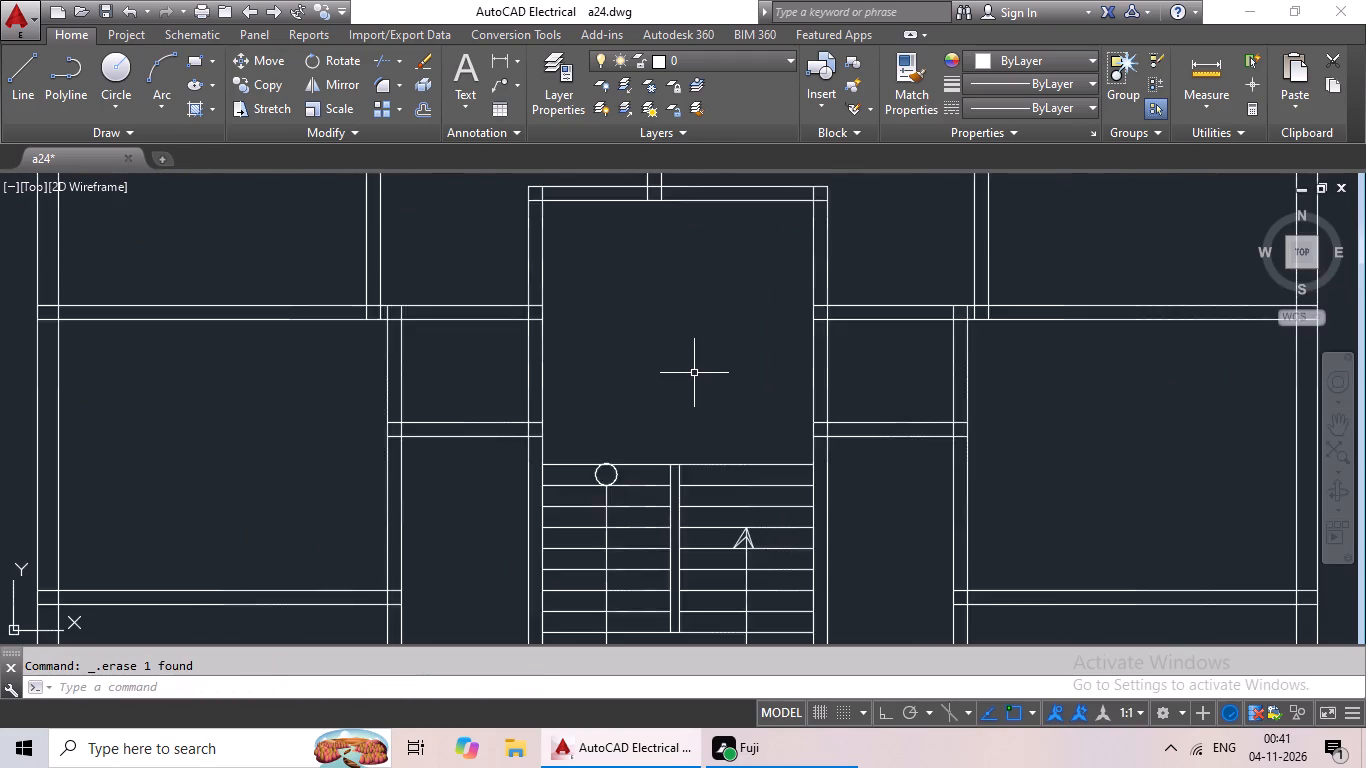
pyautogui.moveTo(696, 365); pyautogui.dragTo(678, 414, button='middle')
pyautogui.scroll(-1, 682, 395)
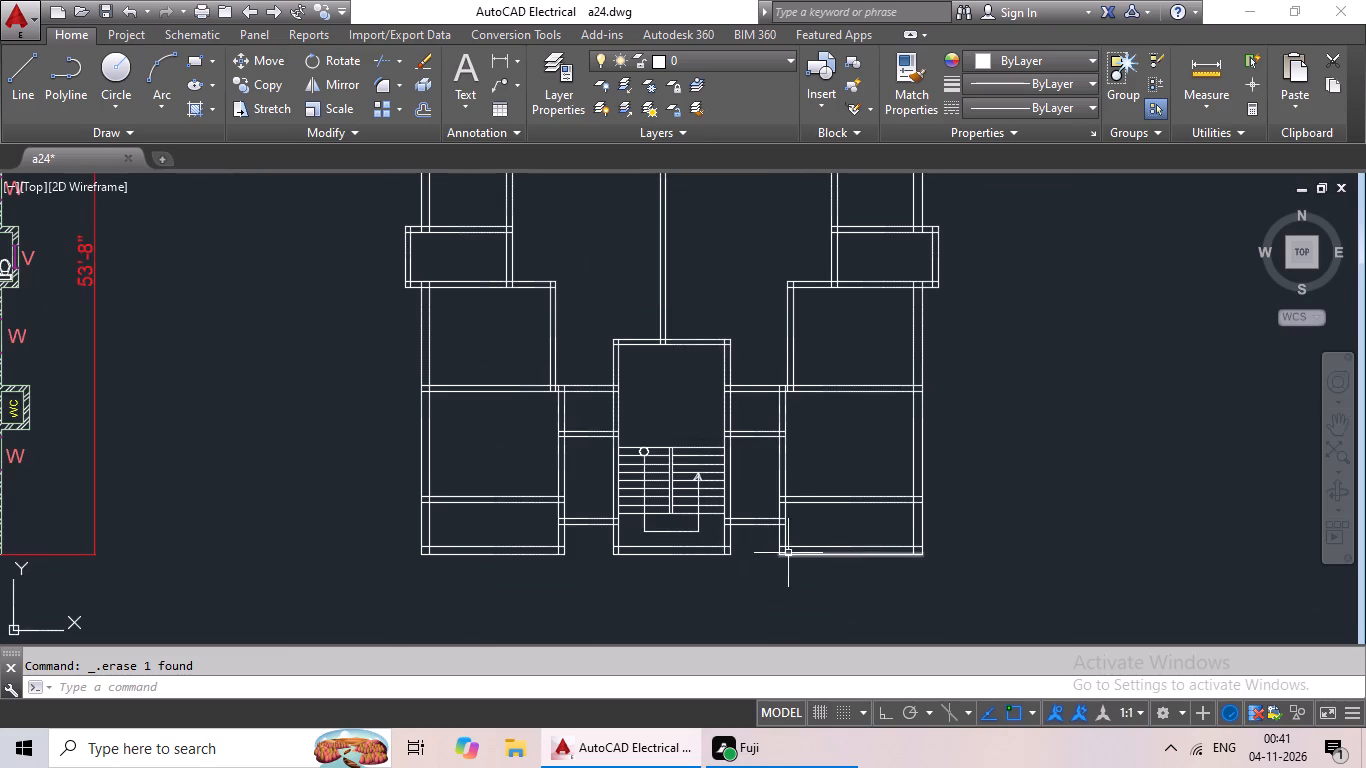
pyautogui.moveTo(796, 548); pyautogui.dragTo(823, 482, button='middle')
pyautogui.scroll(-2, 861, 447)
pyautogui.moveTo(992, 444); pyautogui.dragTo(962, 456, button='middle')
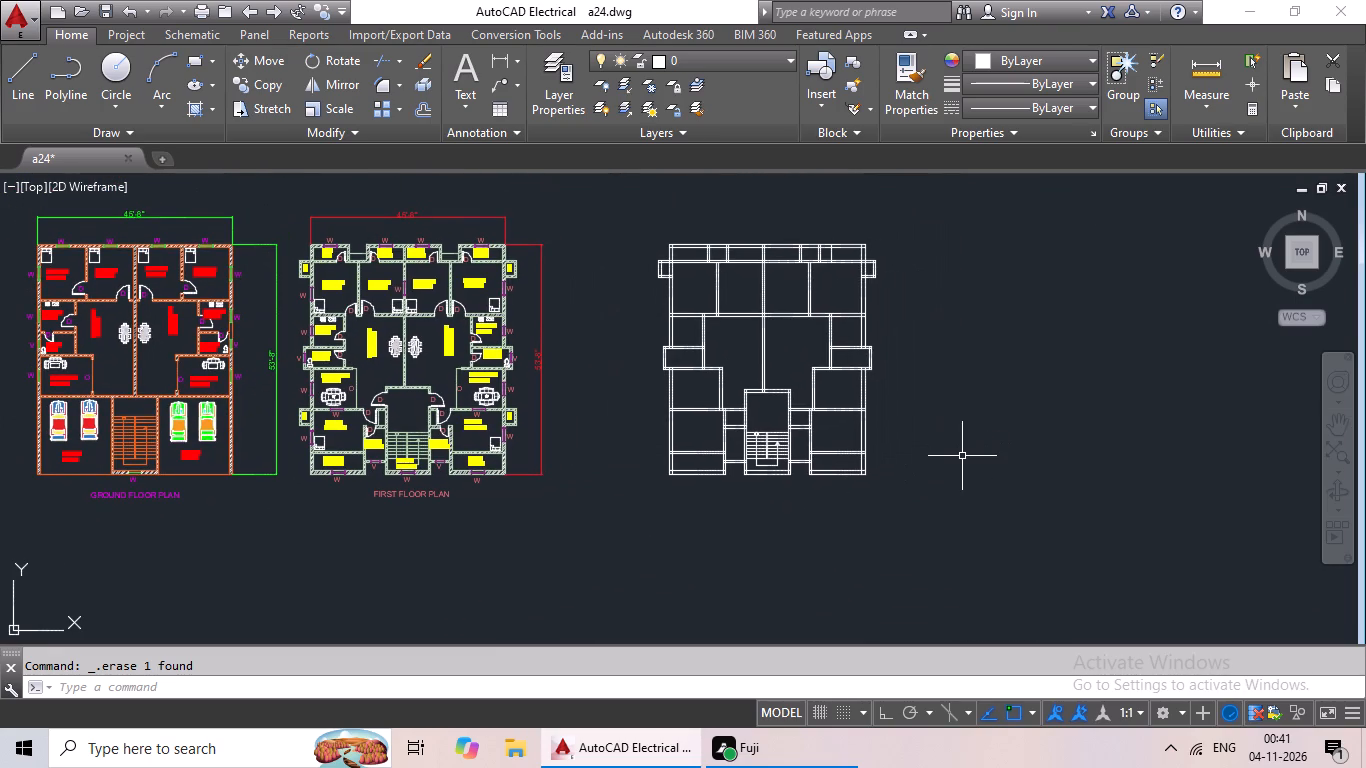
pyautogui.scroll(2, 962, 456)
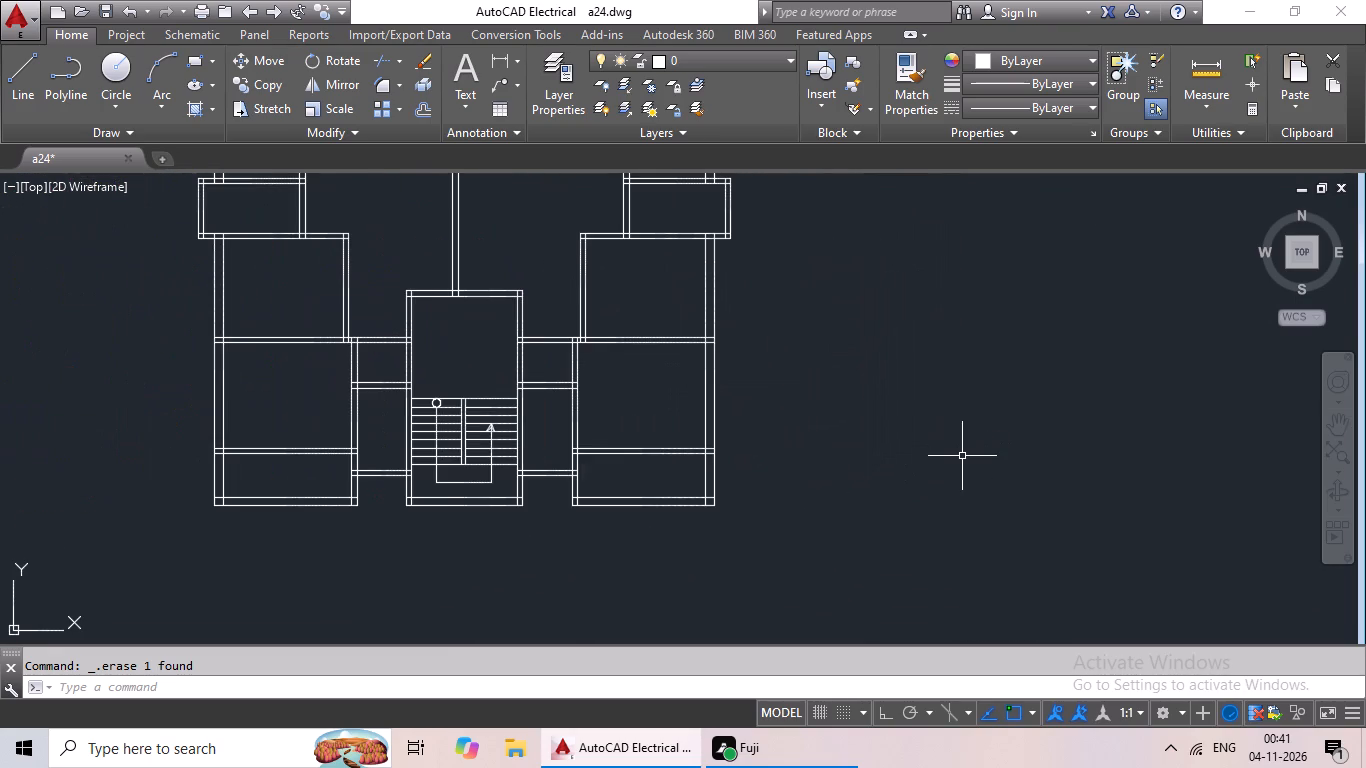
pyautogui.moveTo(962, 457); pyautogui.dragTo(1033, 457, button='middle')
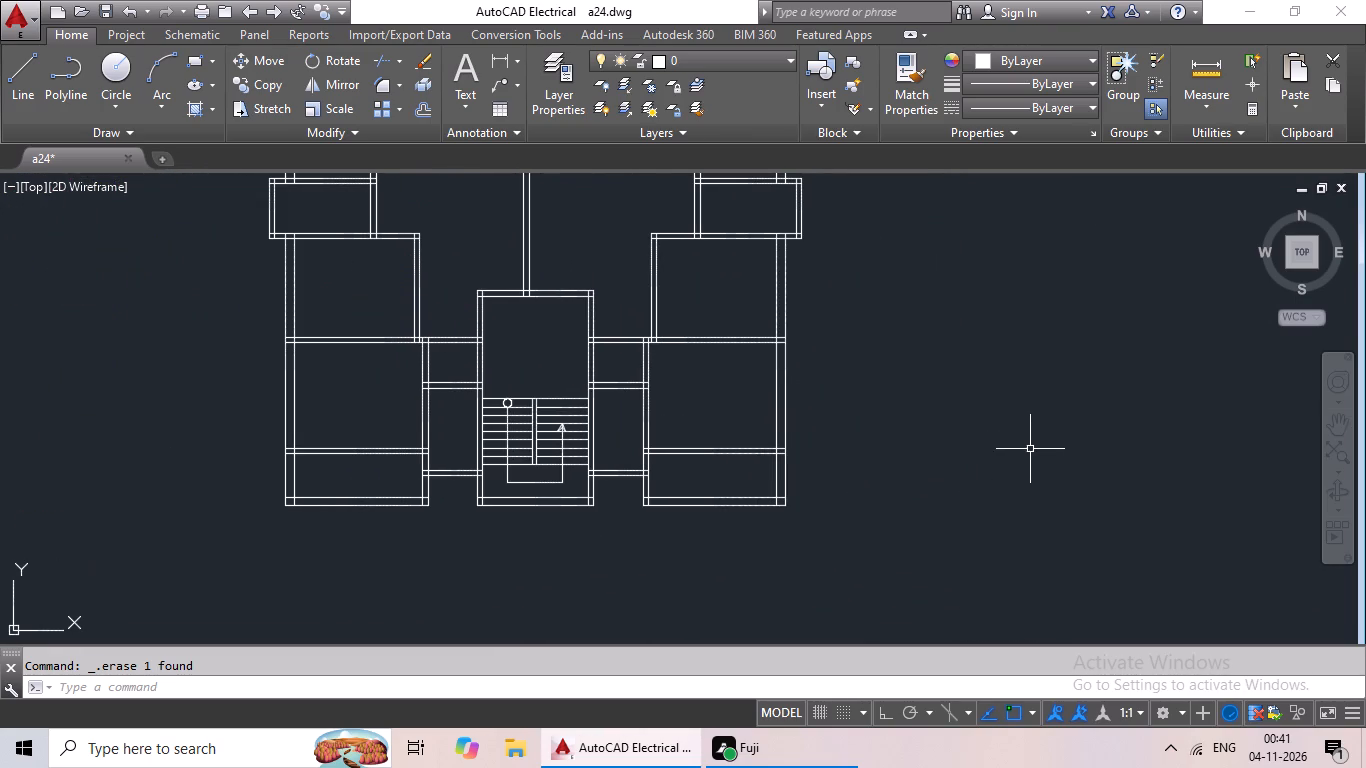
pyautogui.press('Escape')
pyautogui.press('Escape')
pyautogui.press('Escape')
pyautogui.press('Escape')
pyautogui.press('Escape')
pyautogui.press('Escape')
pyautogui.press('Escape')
# Trim the overlapping wall lines at the lower right corner of the new plan's bottom-right room.
pyautogui.write('tr')
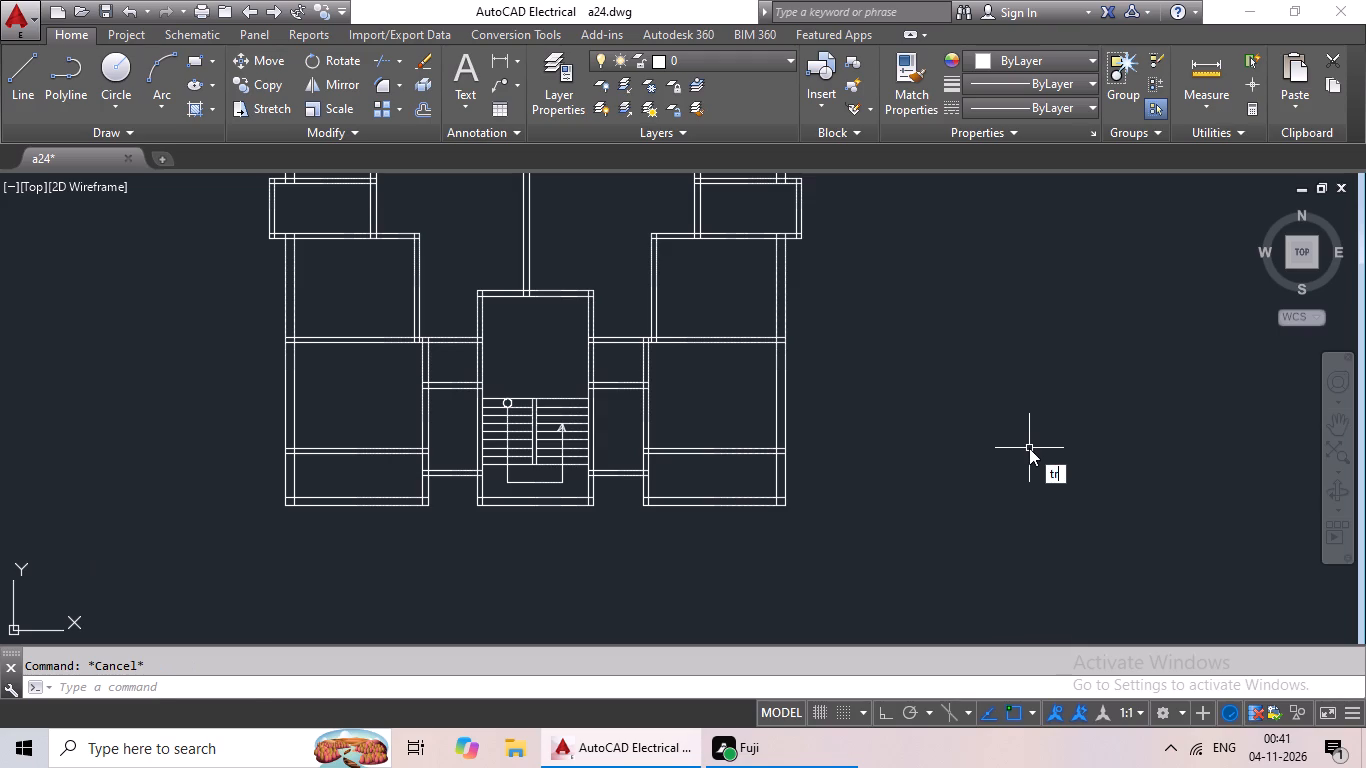
pyautogui.press('space')
pyautogui.press('space')
pyautogui.scroll(6, 794, 511)
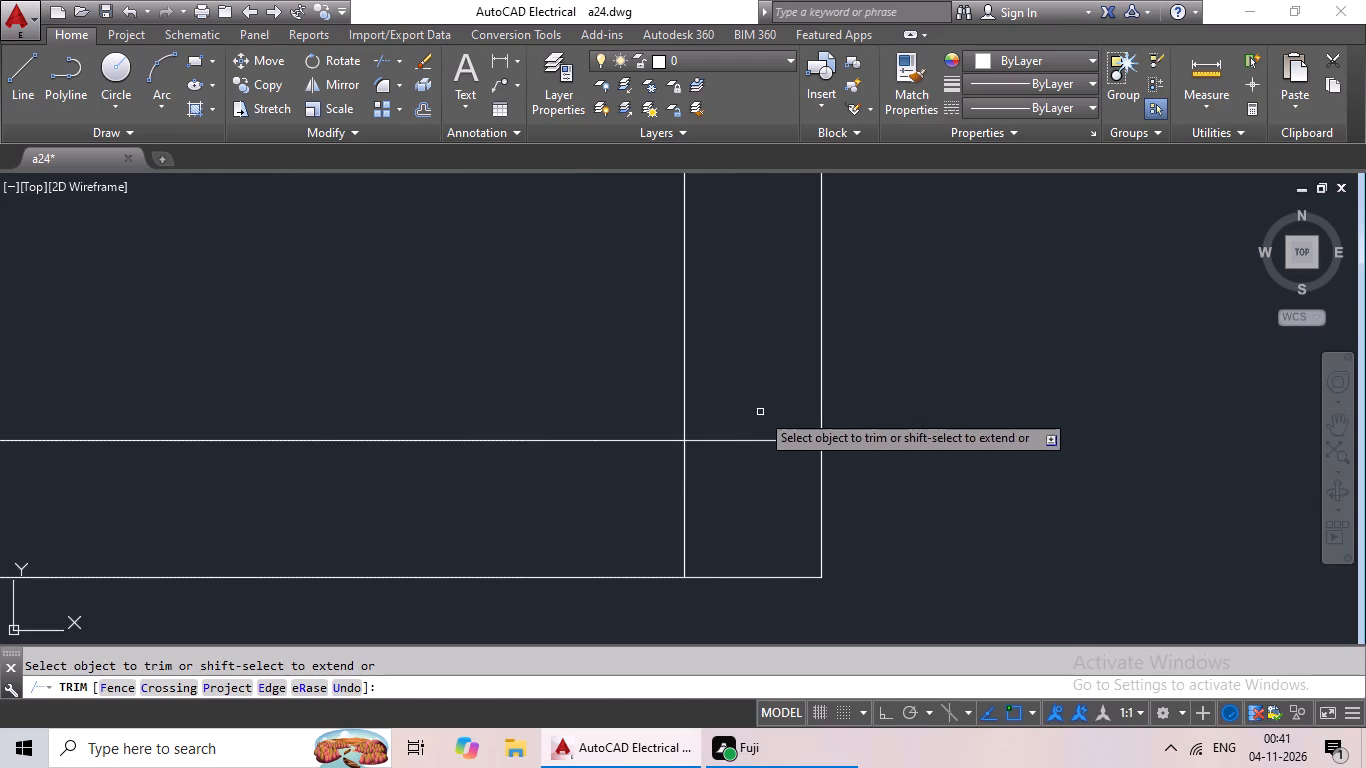
pyautogui.moveTo(769, 393); pyautogui.dragTo(726, 497)
pyautogui.click(726, 497)
pyautogui.moveTo(767, 460); pyautogui.dragTo(635, 521)
pyautogui.click(634, 521)
# Trim the overlapping wall lines at the lower left corner of the bottom-right room.
pyautogui.scroll(-4, 729, 504)
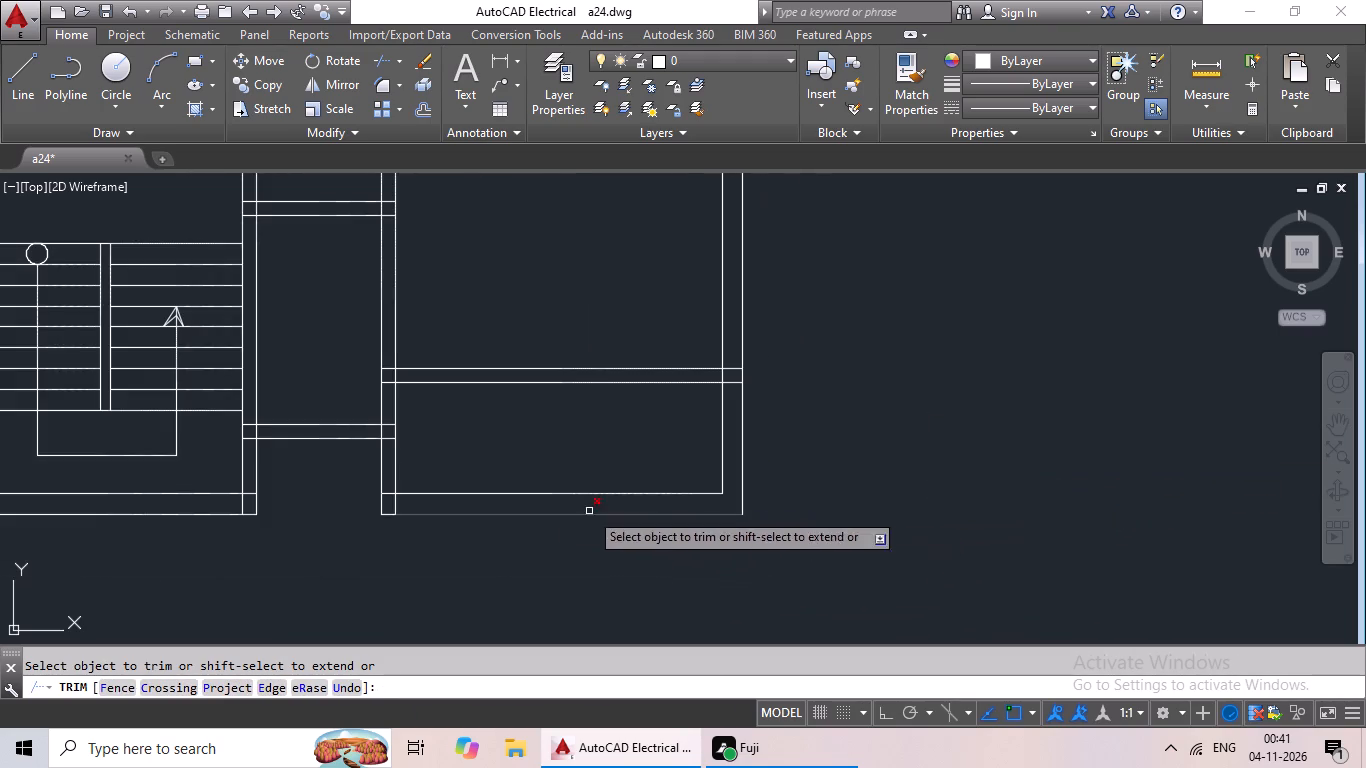
pyautogui.moveTo(540, 503); pyautogui.dragTo(869, 497, button='middle')
pyautogui.scroll(4, 720, 487)
pyautogui.moveTo(769, 542); pyautogui.dragTo(787, 478, button='middle')
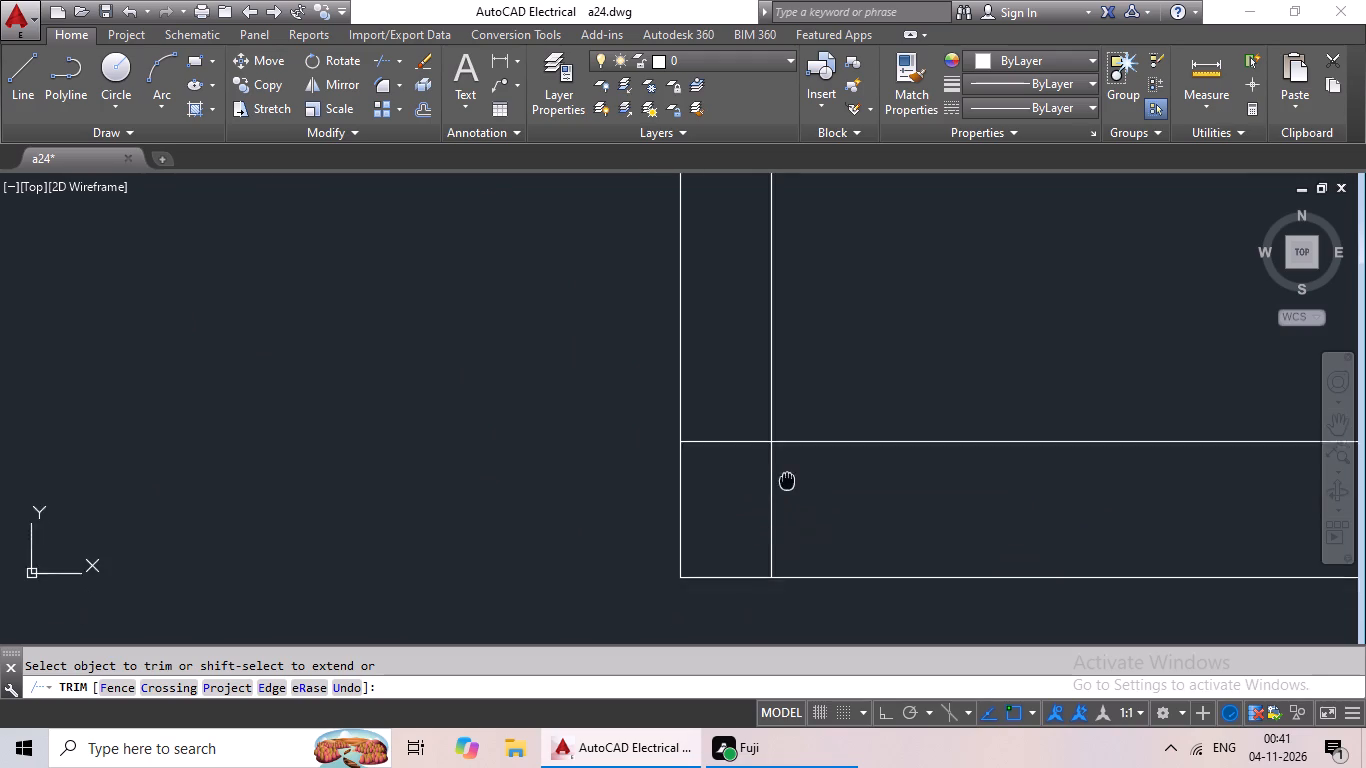
pyautogui.moveTo(787, 478); pyautogui.dragTo(787, 472, button='middle')
pyautogui.scroll(1, 764, 486)
pyautogui.moveTo(898, 452); pyautogui.dragTo(724, 536)
pyautogui.click(724, 535)
pyautogui.moveTo(720, 344); pyautogui.dragTo(667, 486)
pyautogui.click(668, 478)
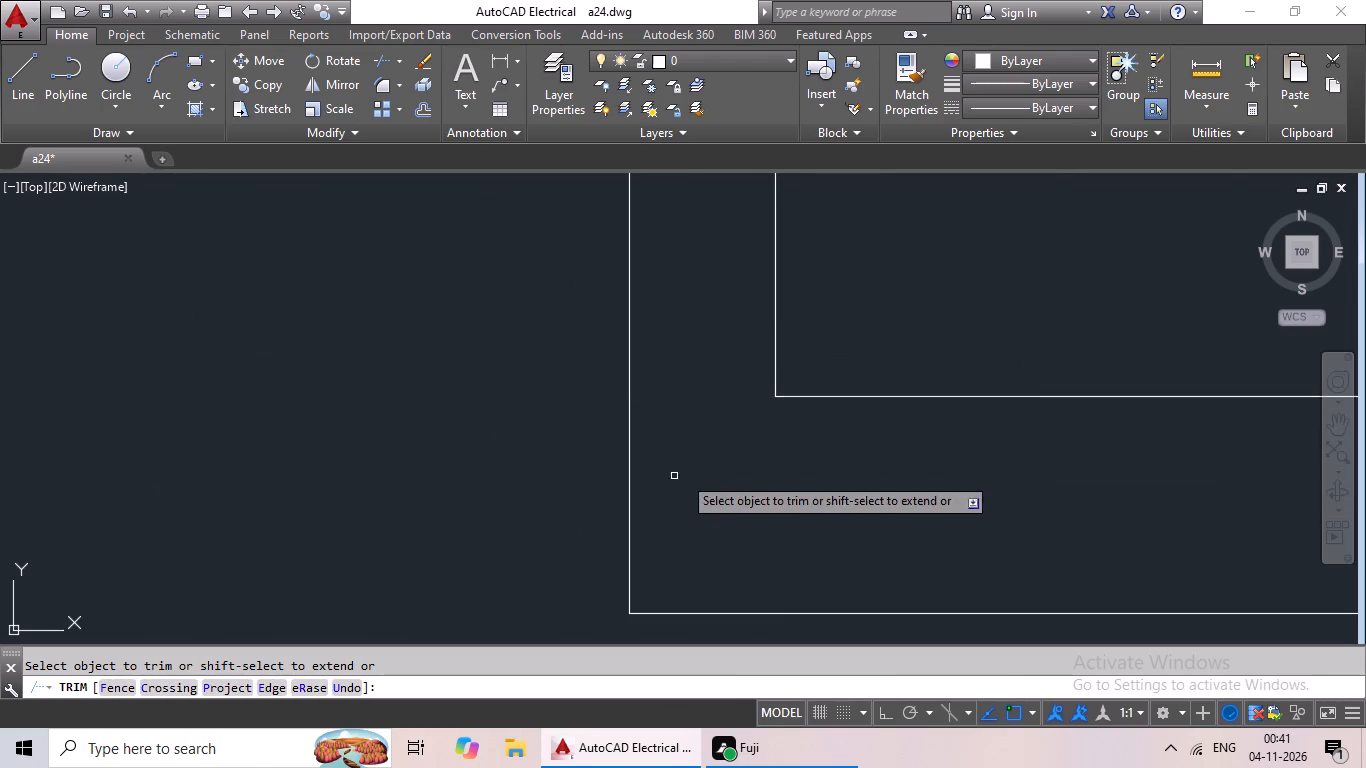
# Trim the crossing lines where the lower connecting wall right of the stair meets the bottom-right room's left wall.
pyautogui.scroll(-3, 741, 463)
pyautogui.moveTo(724, 494); pyautogui.dragTo(654, 615, button='middle')
pyautogui.scroll(4, 653, 420)
pyautogui.moveTo(711, 206); pyautogui.dragTo(711, 212)
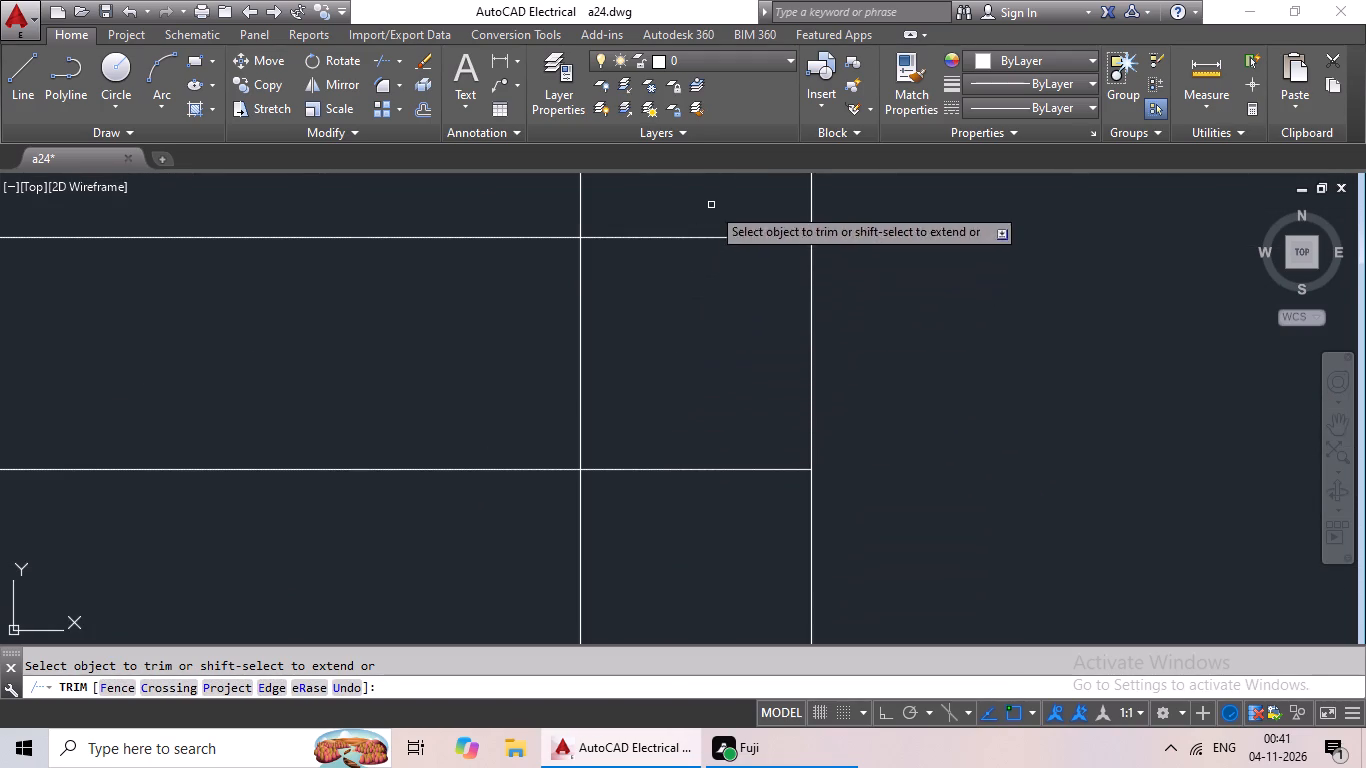
pyautogui.moveTo(711, 212); pyautogui.dragTo(630, 482)
pyautogui.click(630, 486)
pyautogui.moveTo(686, 333); pyautogui.dragTo(526, 372)
pyautogui.click(526, 372)
# Trim the overlapping wall lines at the stair block's lower right corner.
pyautogui.scroll(-4, 643, 373)
pyautogui.scroll(-2, 607, 479)
pyautogui.scroll(4, 483, 514)
pyautogui.moveTo(519, 399); pyautogui.dragTo(491, 470)
pyautogui.click(491, 471)
pyautogui.moveTo(523, 461); pyautogui.dragTo(521, 464)
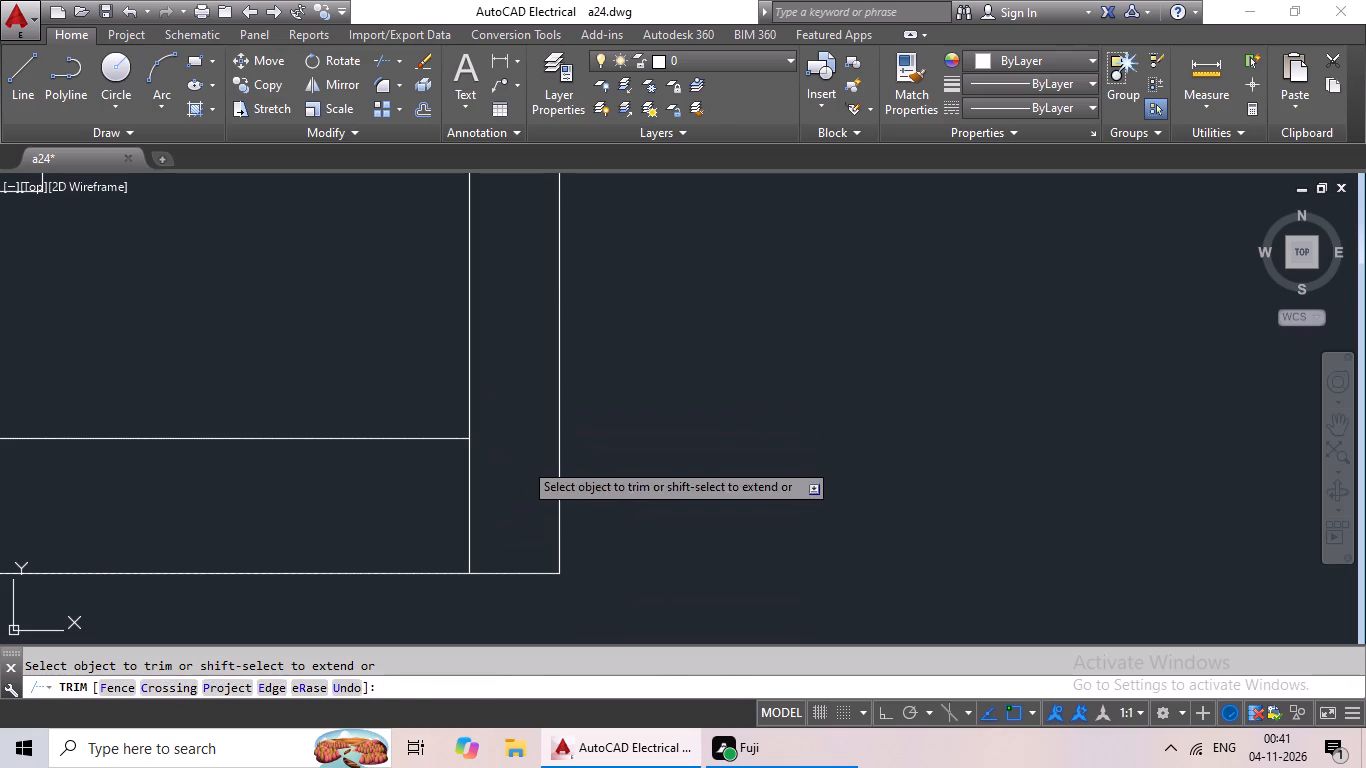
pyautogui.moveTo(521, 464); pyautogui.dragTo(426, 536)
pyautogui.moveTo(426, 536); pyautogui.dragTo(441, 534)
# Trim the crossing lines where the bottom-right room's horizontal partition meets the outer right wall.
pyautogui.scroll(-3, 611, 523)
pyautogui.moveTo(752, 499); pyautogui.dragTo(550, 564, button='middle')
pyautogui.scroll(-2, 708, 554)
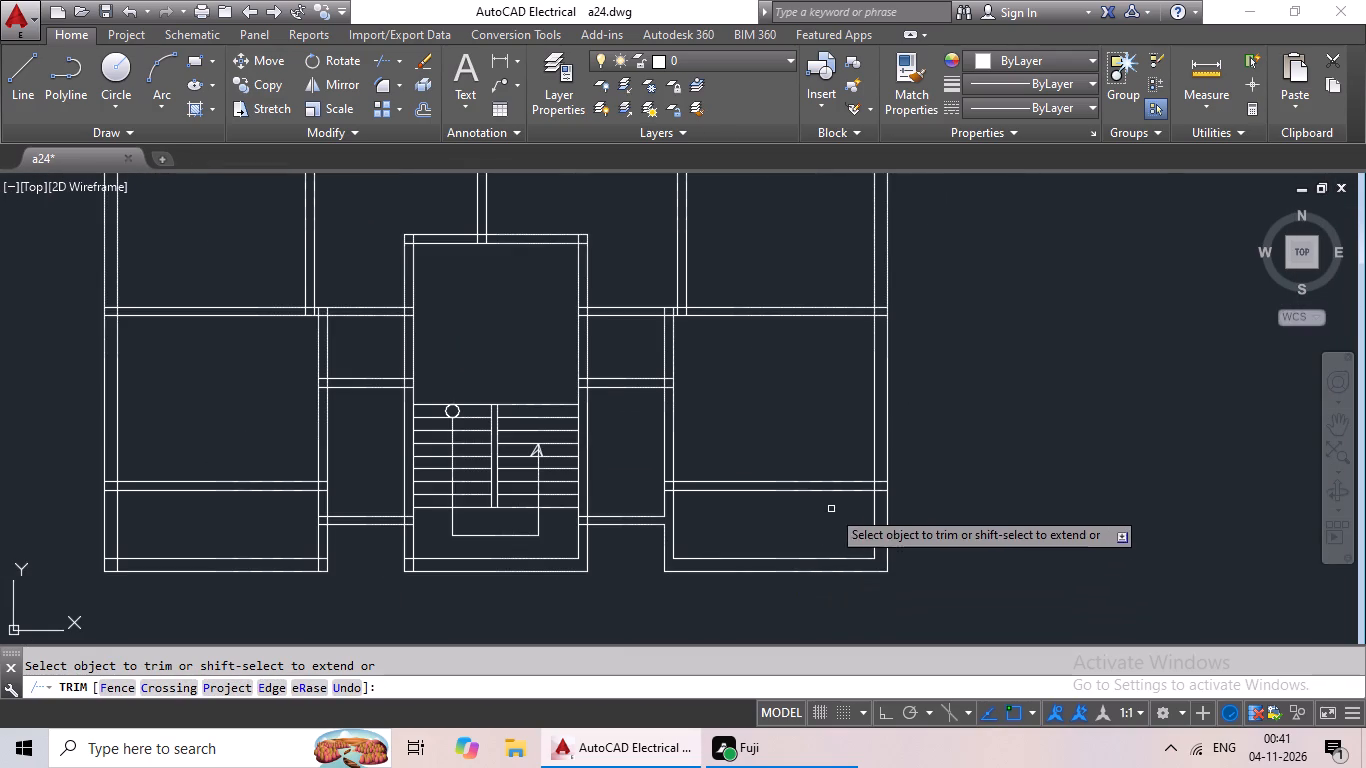
pyautogui.scroll(4, 864, 492)
pyautogui.moveTo(954, 471); pyautogui.dragTo(734, 487, button='middle')
pyautogui.scroll(2, 750, 484)
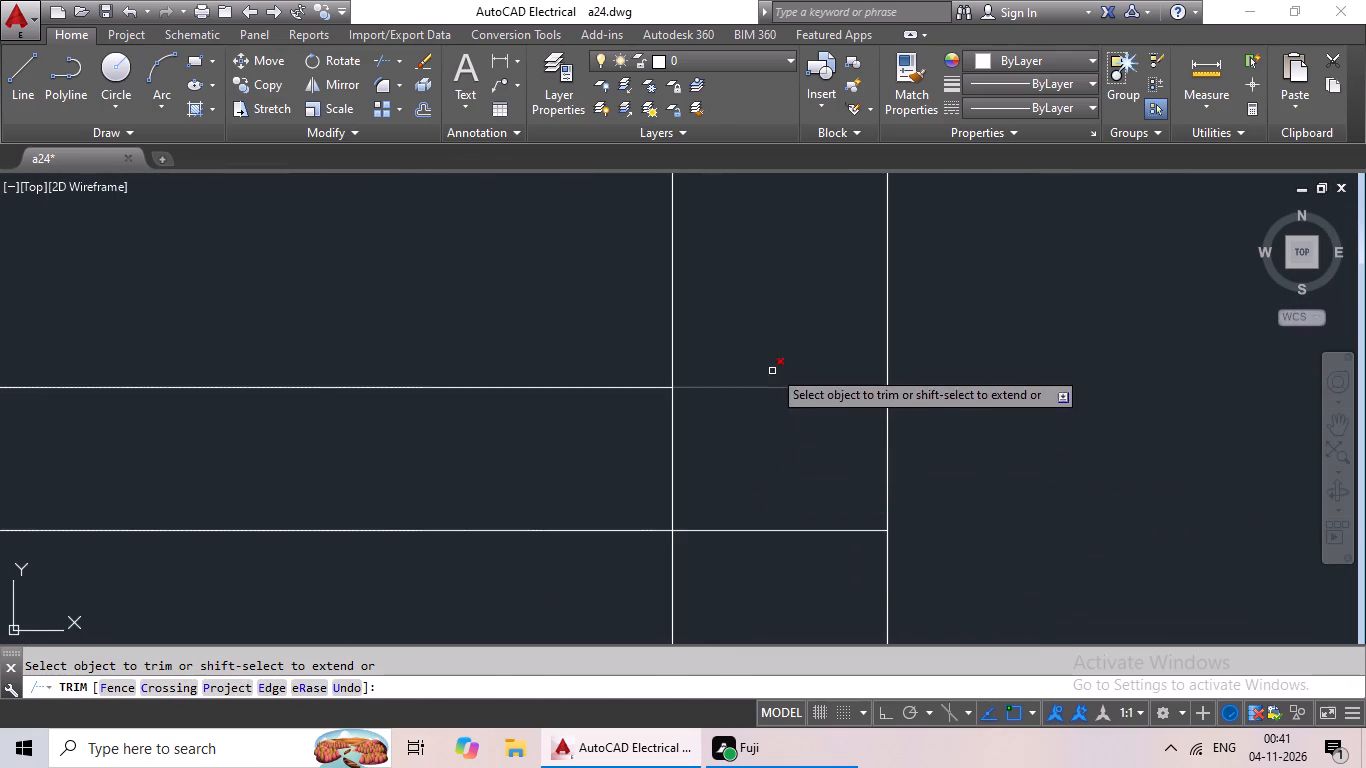
pyautogui.moveTo(773, 373); pyautogui.dragTo(738, 553)
pyautogui.click(738, 553)
pyautogui.moveTo(778, 457); pyautogui.dragTo(622, 476)
pyautogui.click(619, 477)
# Trim the crossing lines where the bottom-right room's horizontal partition meets that room's left wall.
pyautogui.scroll(-5, 717, 453)
pyautogui.moveTo(575, 532); pyautogui.dragTo(576, 532, button='middle')
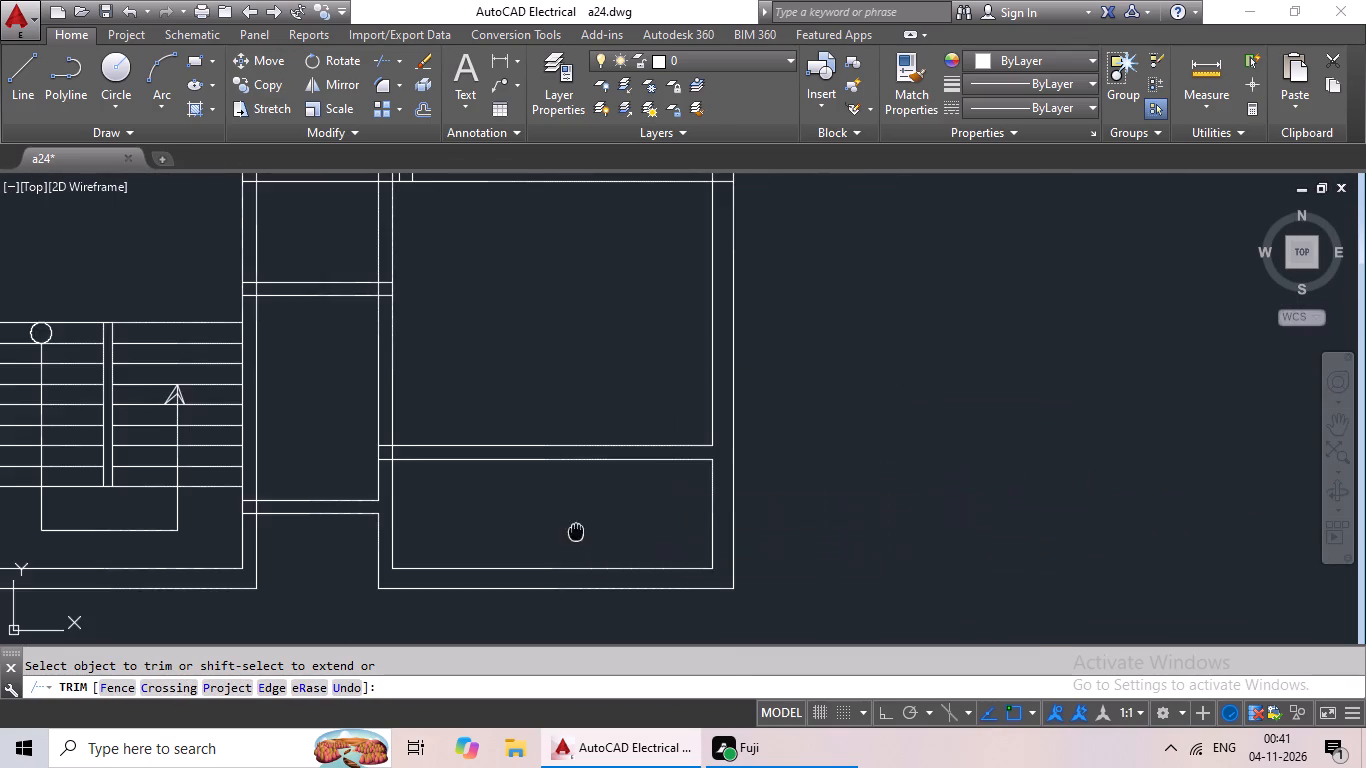
pyautogui.moveTo(576, 532); pyautogui.dragTo(824, 514, button='middle')
pyautogui.scroll(5, 640, 437)
pyautogui.moveTo(730, 416); pyautogui.dragTo(591, 450)
pyautogui.click(591, 450)
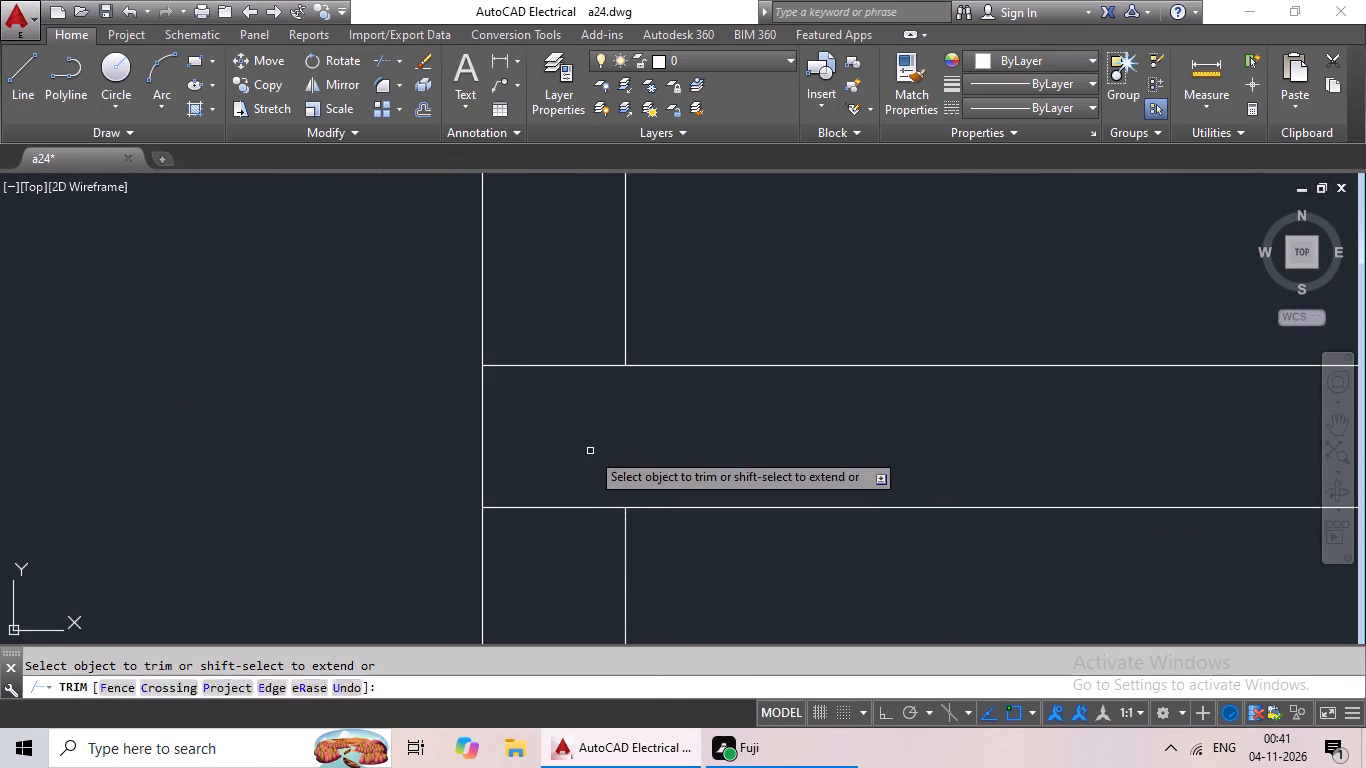
pyautogui.moveTo(588, 316); pyautogui.dragTo(538, 547)
pyautogui.moveTo(538, 547); pyautogui.dragTo(548, 541)
# Trim the stair's outer right wall line where it crosses the lower connecting wall.
pyautogui.scroll(-4, 787, 441)
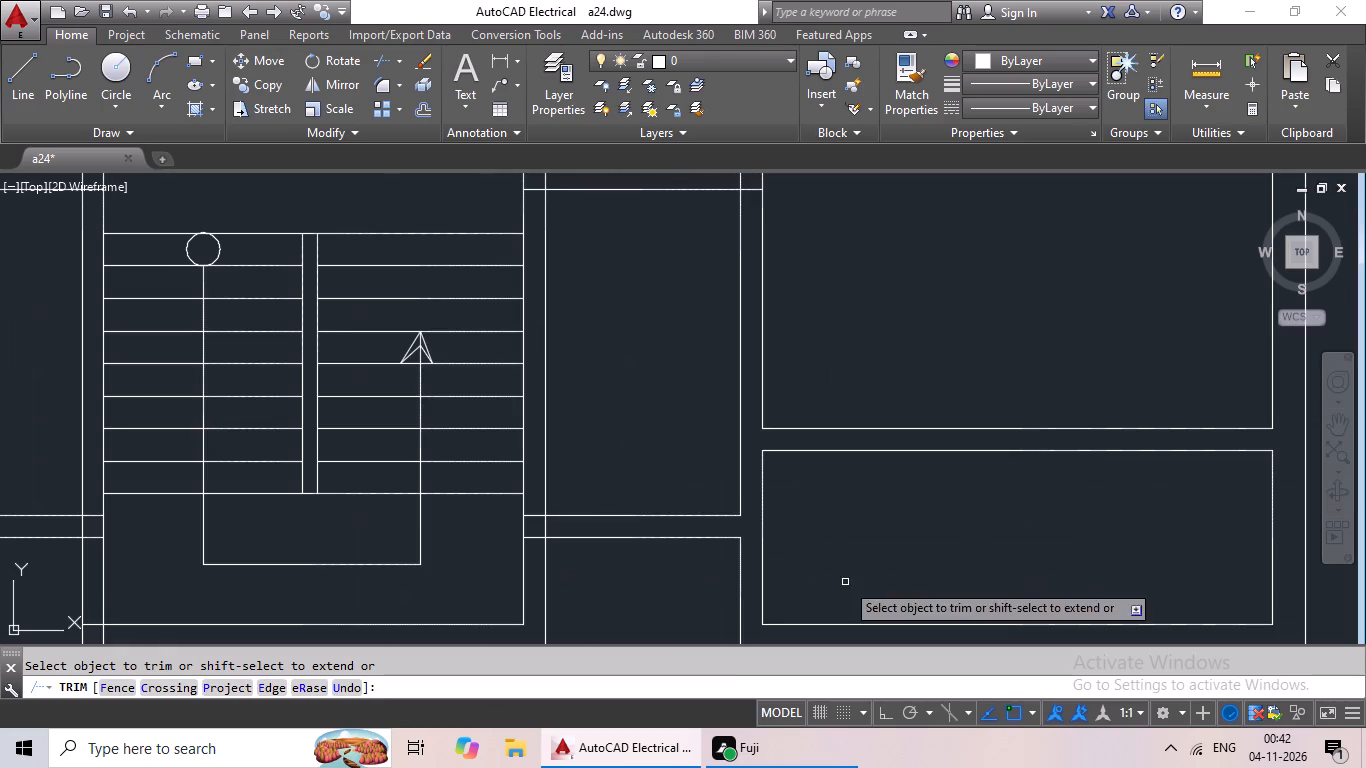
pyautogui.scroll(-2, 668, 492)
pyautogui.scroll(3, 639, 519)
pyautogui.scroll(4, 544, 480)
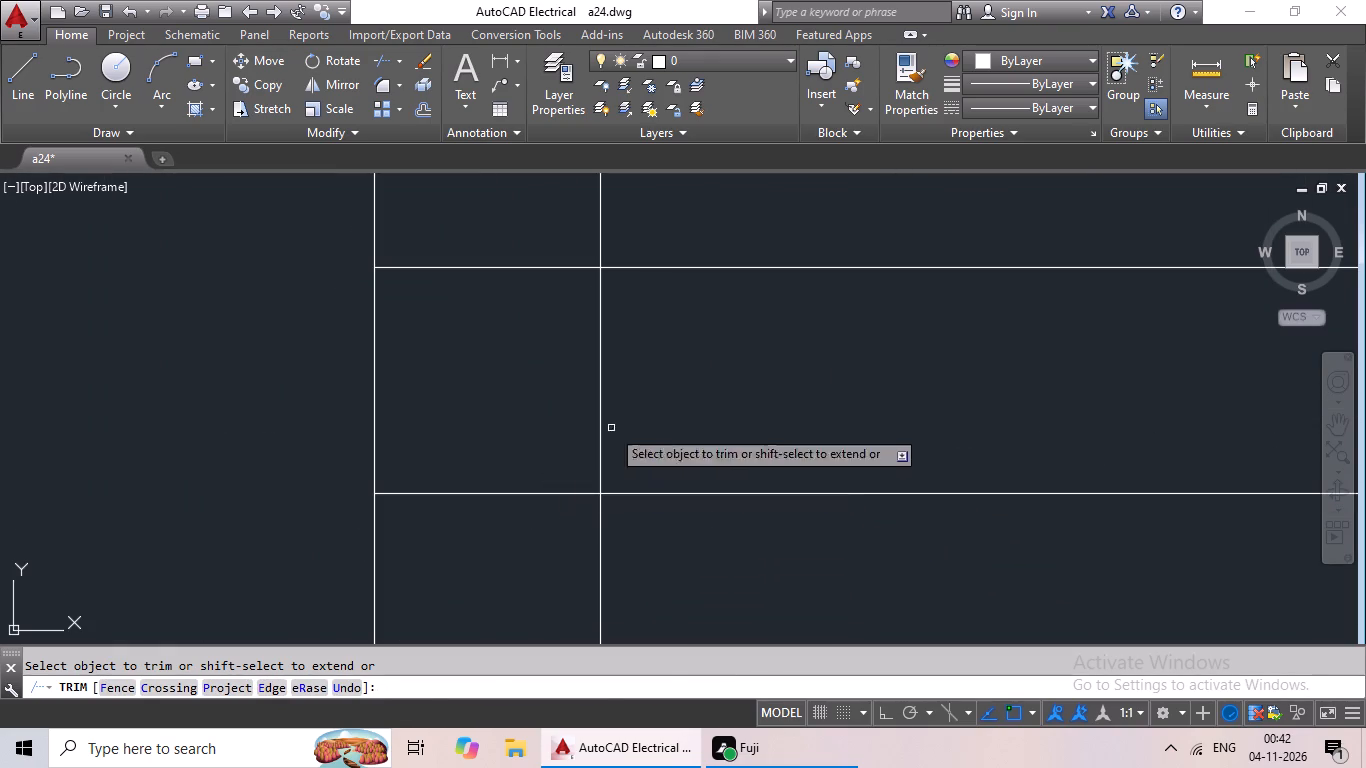
pyautogui.moveTo(688, 348); pyautogui.dragTo(524, 420)
pyautogui.click(523, 420)
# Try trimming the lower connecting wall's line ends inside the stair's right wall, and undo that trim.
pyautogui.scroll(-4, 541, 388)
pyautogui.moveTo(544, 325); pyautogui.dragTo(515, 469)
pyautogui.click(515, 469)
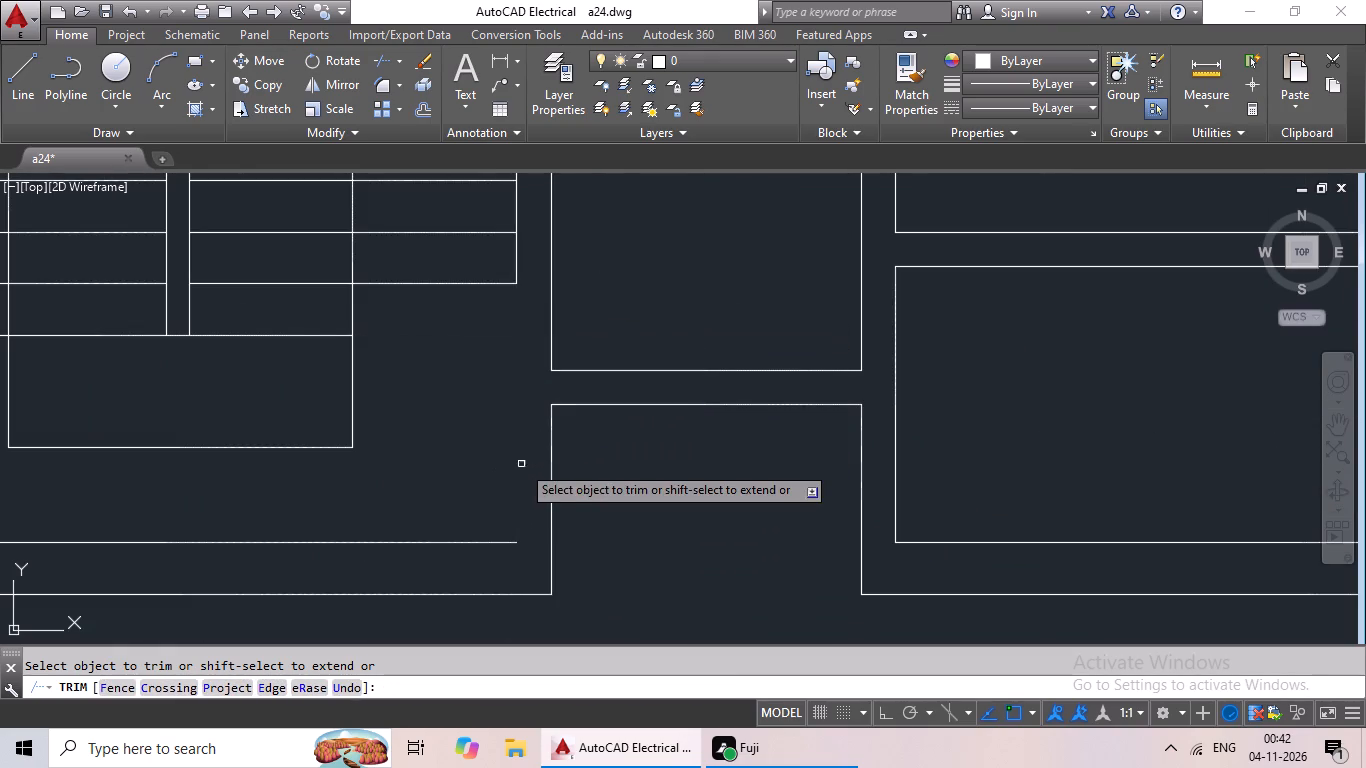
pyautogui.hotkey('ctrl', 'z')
# Trim the lower connecting wall's two line ends inside the stair's right wall.
pyautogui.scroll(-4, 552, 426)
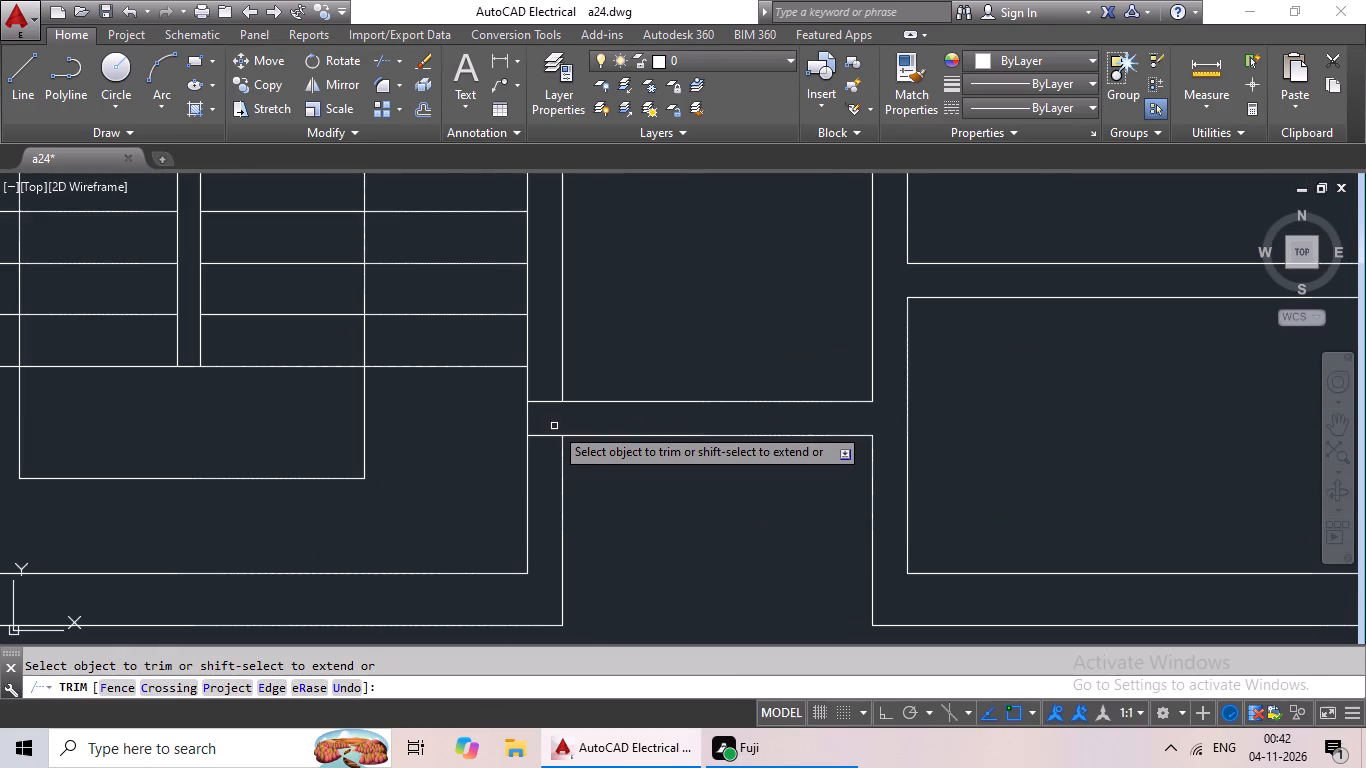
pyautogui.scroll(2, 551, 397)
pyautogui.moveTo(547, 385); pyautogui.dragTo(504, 551)
pyautogui.moveTo(506, 547); pyautogui.dragTo(516, 537)
# Trim the crossing lines where the lower connecting wall left of the stair meets the stair's left wall.
pyautogui.scroll(-4, 561, 482)
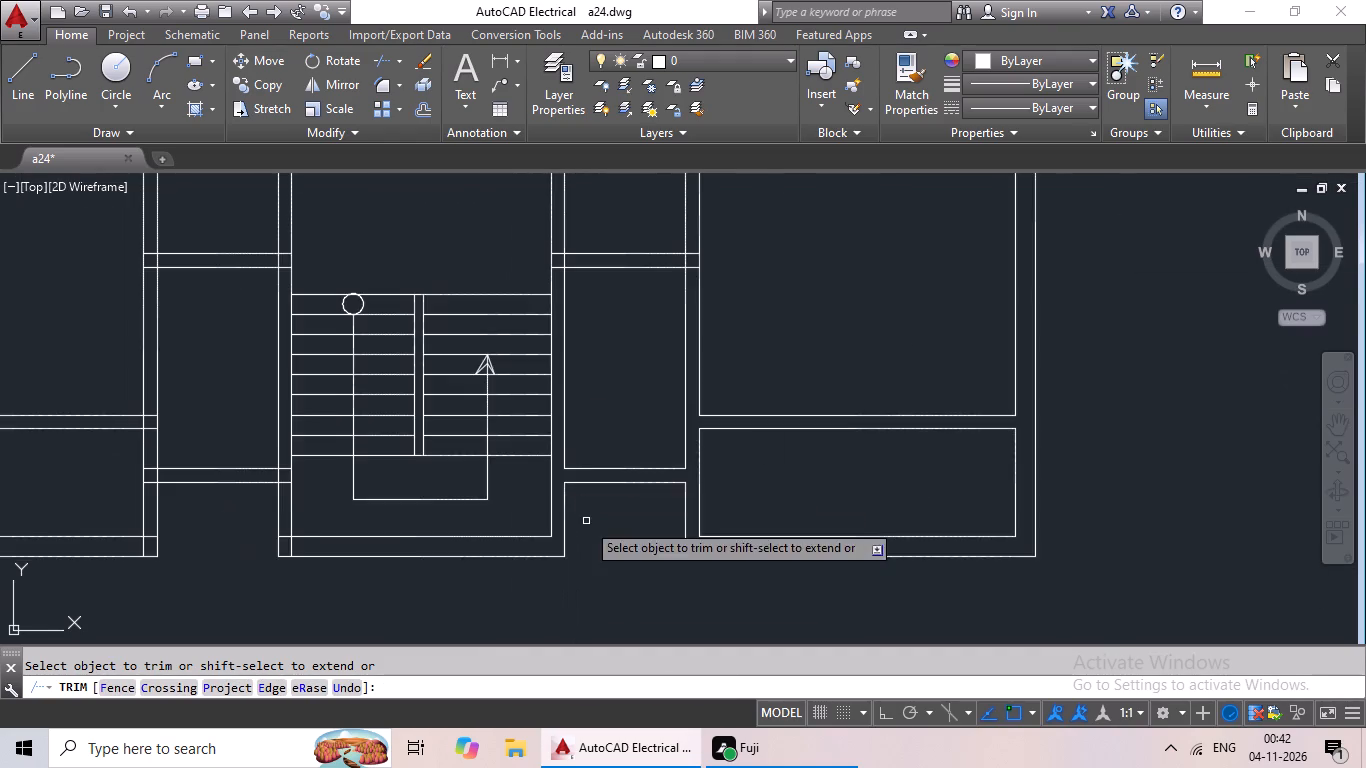
pyautogui.moveTo(586, 522); pyautogui.dragTo(656, 465, button='middle')
pyautogui.scroll(-1, 659, 462)
pyautogui.moveTo(682, 467); pyautogui.dragTo(718, 467, button='middle')
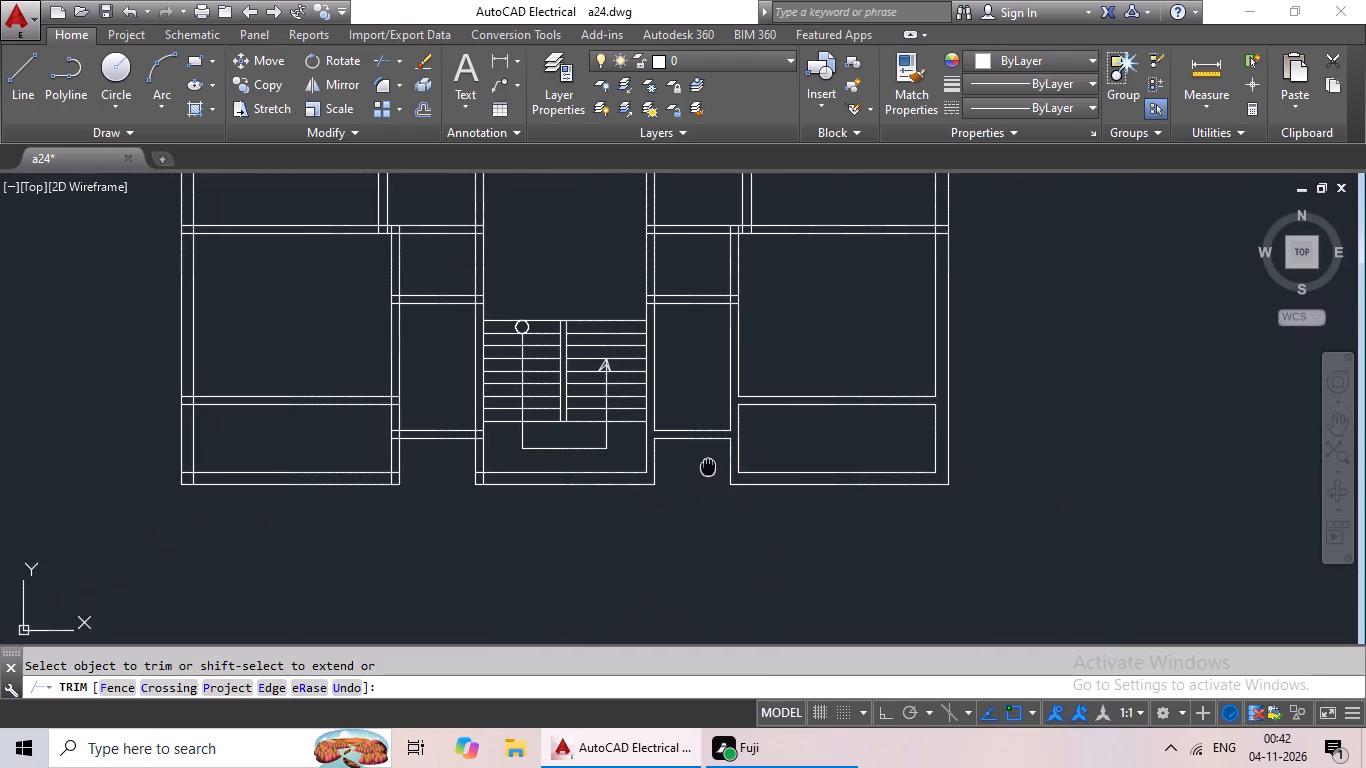
pyautogui.moveTo(718, 467); pyautogui.dragTo(801, 468, button='middle')
pyautogui.scroll(3, 574, 448)
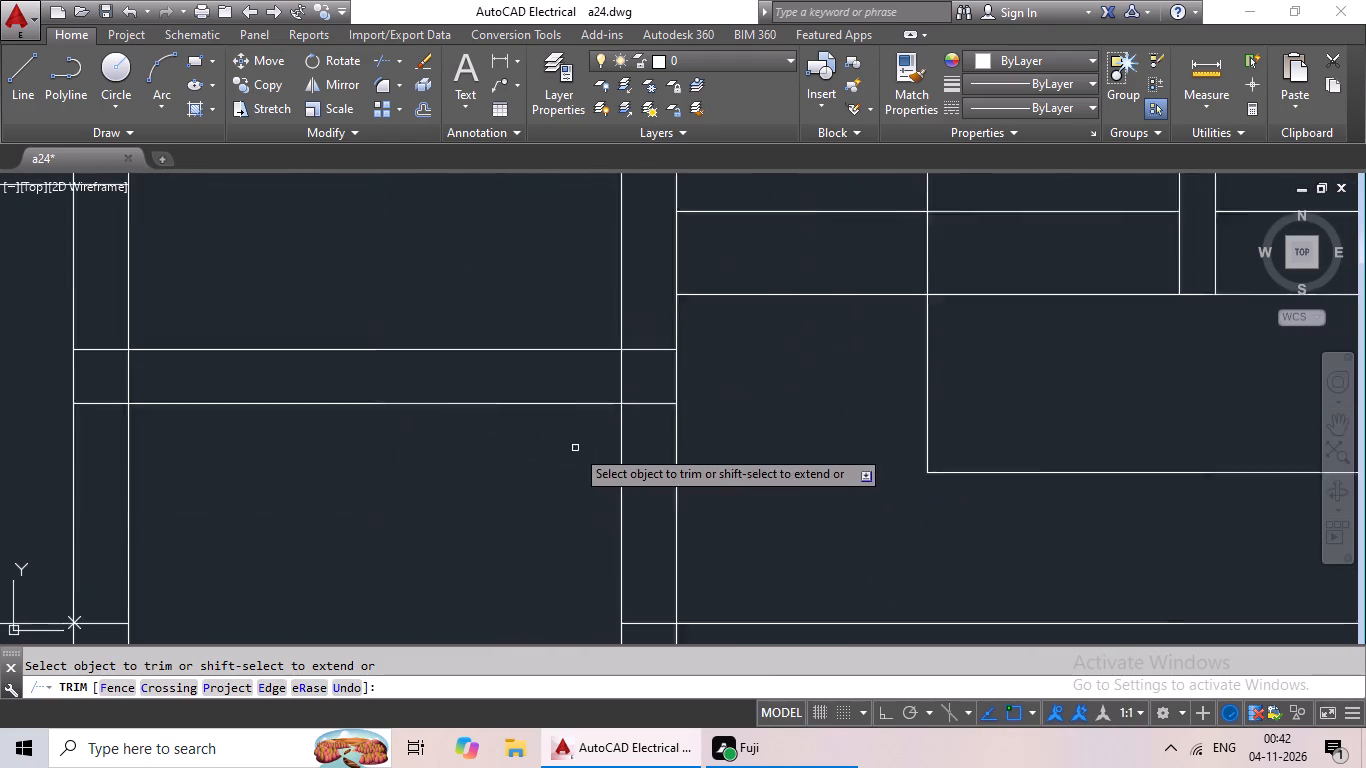
pyautogui.scroll(2, 575, 448)
pyautogui.moveTo(701, 269); pyautogui.dragTo(674, 428)
pyautogui.moveTo(674, 426); pyautogui.dragTo(676, 416)
pyautogui.moveTo(678, 322); pyautogui.dragTo(599, 348)
pyautogui.click(599, 348)
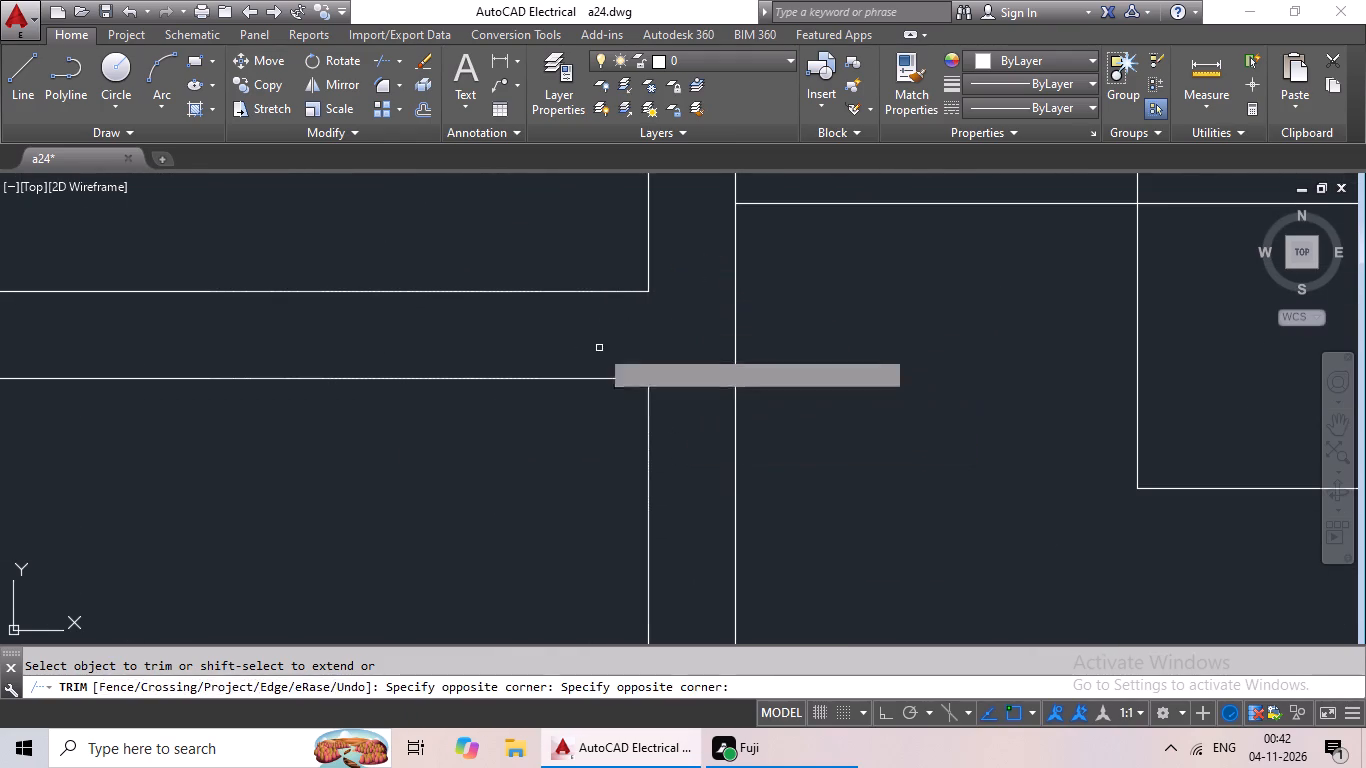
# Trim the overlapping wall lines at the lower right corner of the bottom-left room.
pyautogui.scroll(-4, 647, 343)
pyautogui.moveTo(452, 492); pyautogui.dragTo(605, 461, button='middle')
pyautogui.scroll(2, 605, 461)
pyautogui.scroll(2, 513, 433)
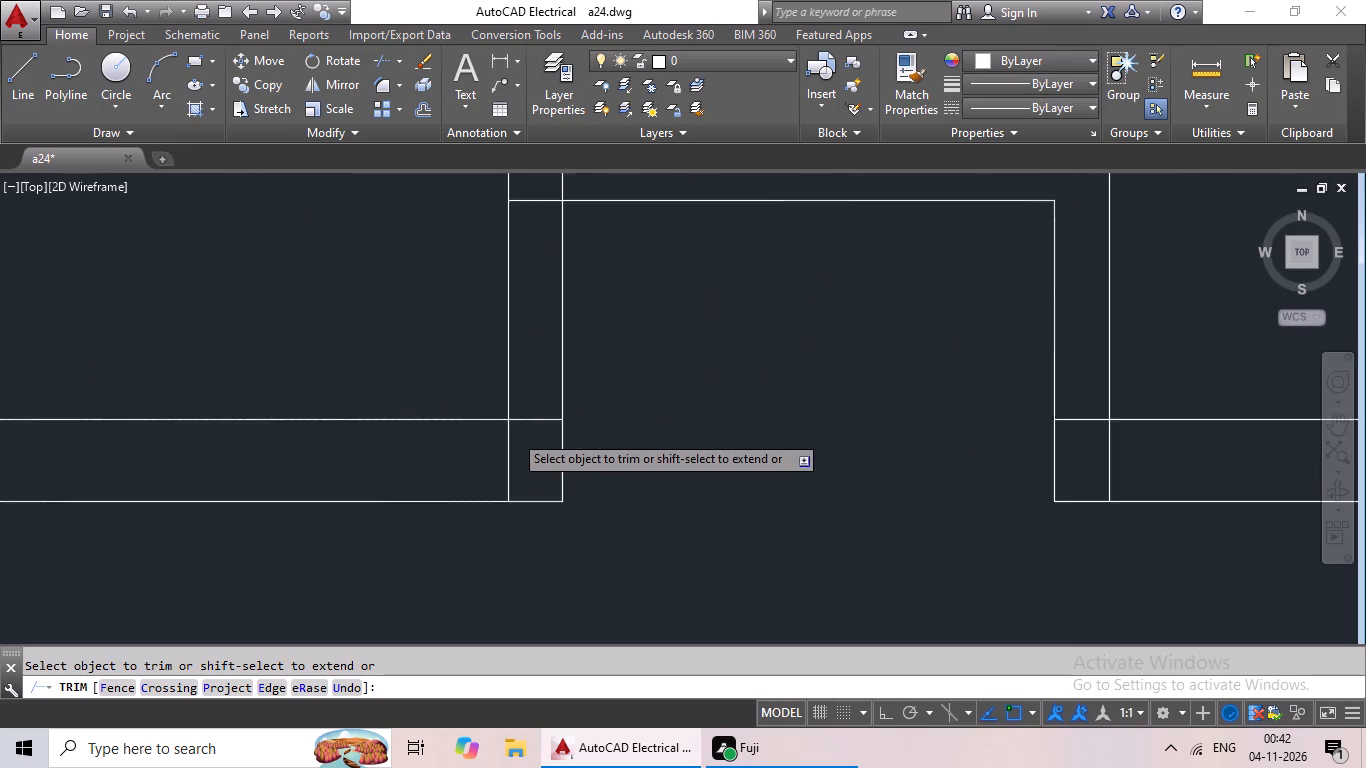
pyautogui.scroll(2, 532, 417)
pyautogui.moveTo(610, 369); pyautogui.dragTo(548, 487)
pyautogui.moveTo(548, 487); pyautogui.dragTo(574, 477)
pyautogui.moveTo(592, 473); pyautogui.dragTo(382, 569)
pyautogui.moveTo(382, 569); pyautogui.dragTo(402, 562)
# Trim the overlapping wall lines at the lower left corner of the bottom-left room.
pyautogui.scroll(-4, 481, 537)
pyautogui.moveTo(389, 593); pyautogui.dragTo(997, 577, button='middle')
pyautogui.scroll(3, 321, 530)
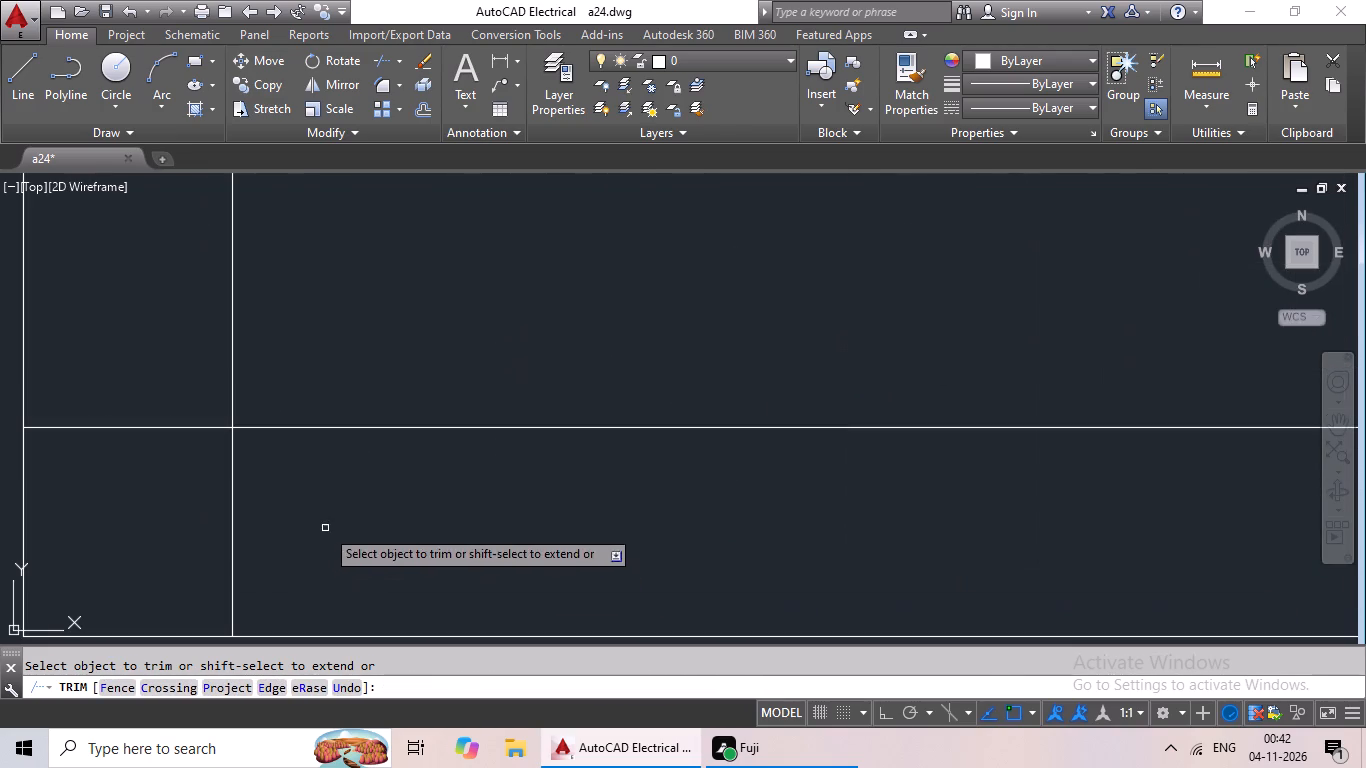
pyautogui.moveTo(364, 514); pyautogui.dragTo(754, 561, button='middle')
pyautogui.moveTo(739, 562); pyautogui.dragTo(548, 603)
pyautogui.click(547, 603)
pyautogui.moveTo(561, 442); pyautogui.dragTo(538, 547)
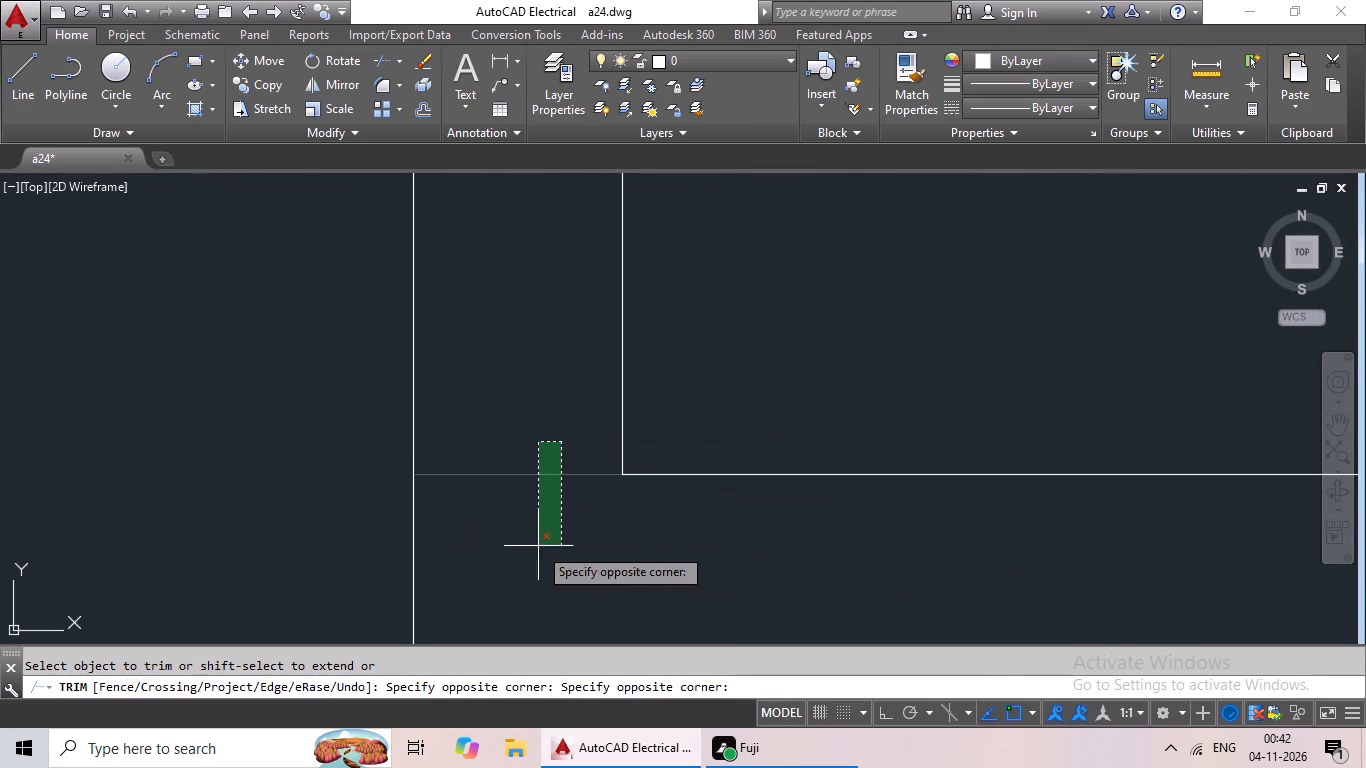
pyautogui.click(538, 546)
# Trim the crossing lines where the upper connecting wall right of the stair meets the right-hand room's left wall.
pyautogui.scroll(-7, 617, 516)
pyautogui.moveTo(682, 586); pyautogui.dragTo(564, 635, button='middle')
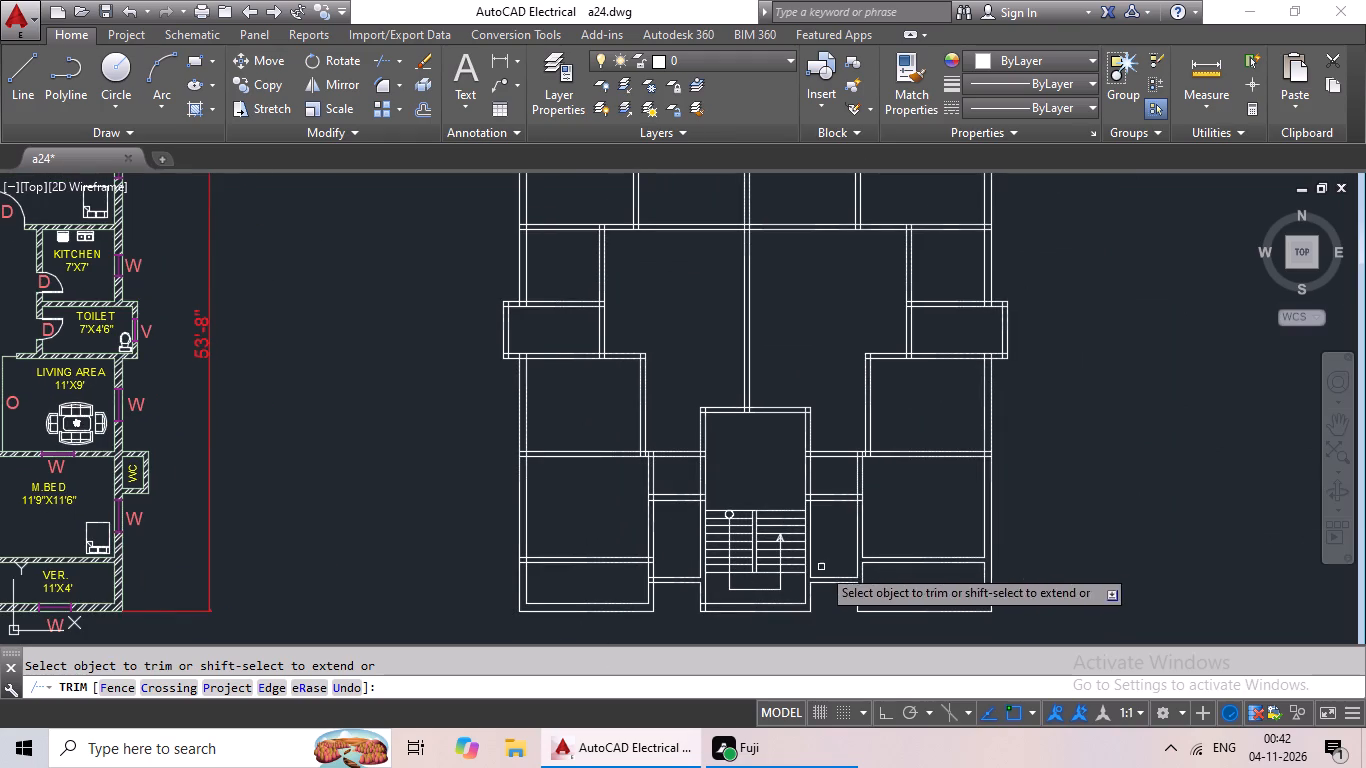
pyautogui.scroll(6, 854, 491)
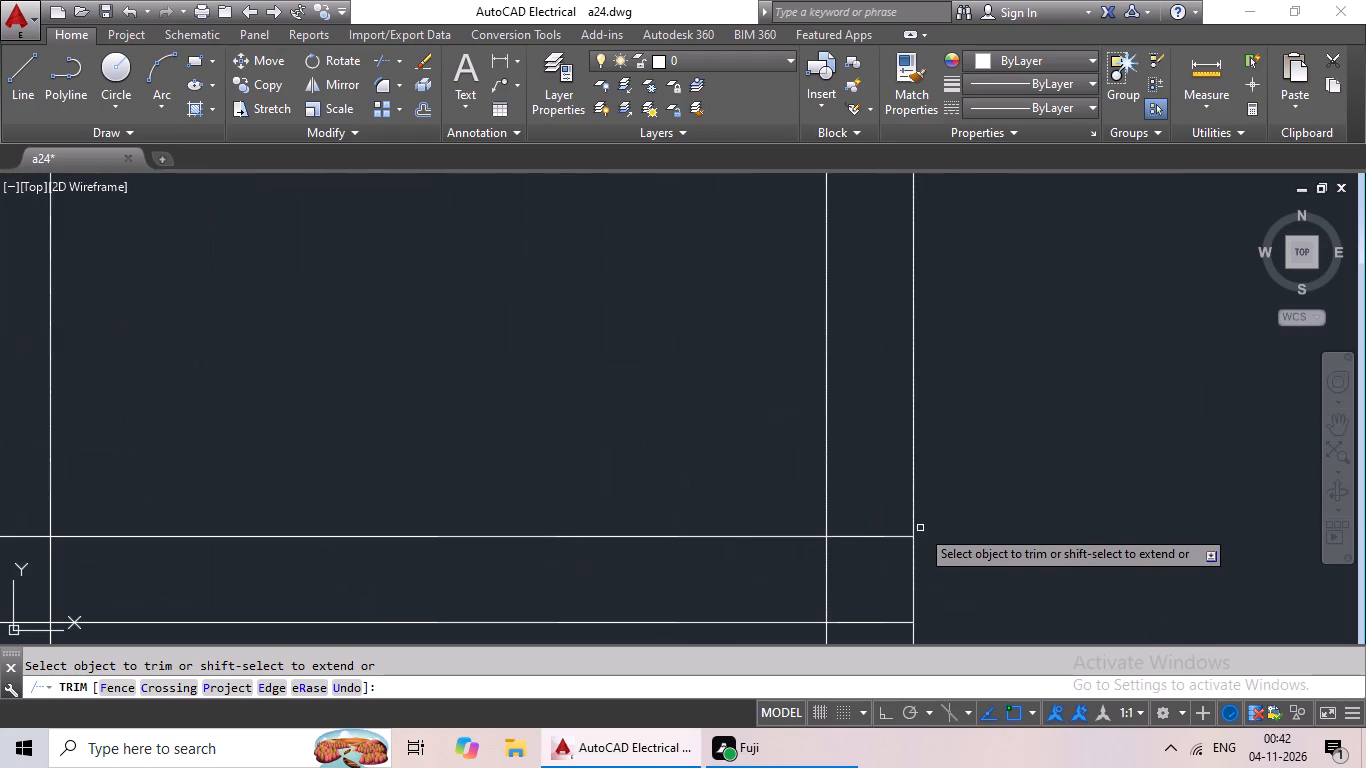
pyautogui.moveTo(927, 547); pyautogui.dragTo(826, 505, button='middle')
pyautogui.scroll(1, 803, 510)
pyautogui.moveTo(791, 524); pyautogui.dragTo(746, 454, button='middle')
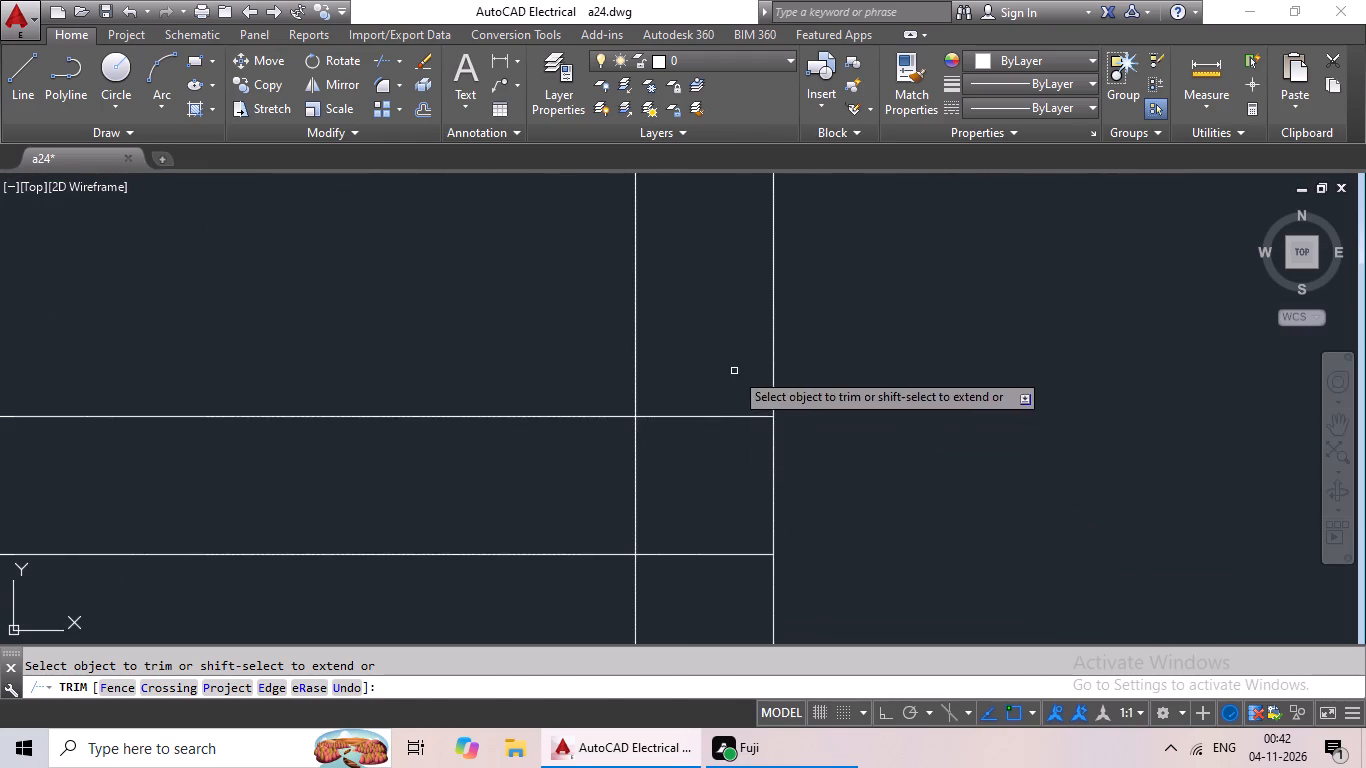
pyautogui.moveTo(734, 372); pyautogui.dragTo(701, 562)
pyautogui.click(700, 563)
pyautogui.moveTo(707, 483); pyautogui.dragTo(601, 511)
pyautogui.moveTo(601, 511); pyautogui.dragTo(620, 508)
# Trim the crossing lines where that upper connecting wall meets the stair's right wall.
pyautogui.scroll(-3, 710, 495)
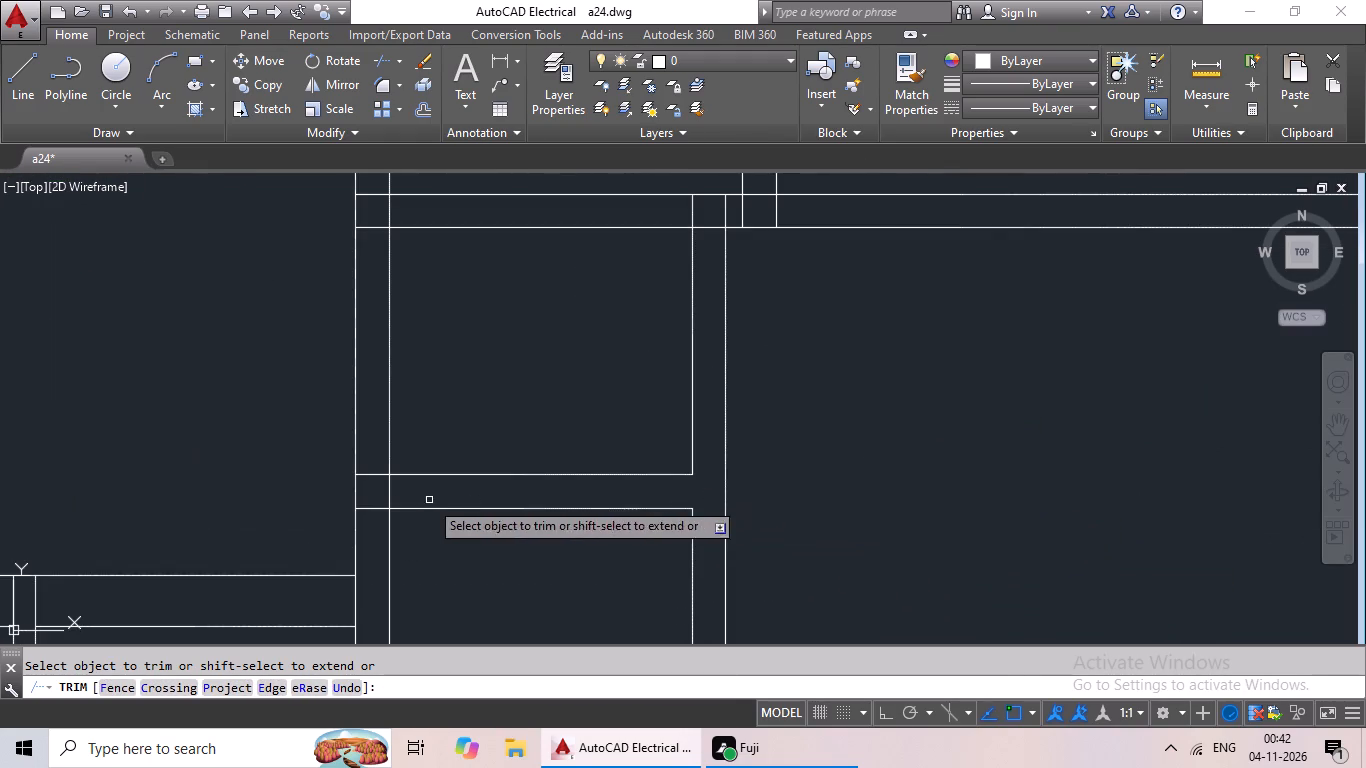
pyautogui.scroll(2, 381, 500)
pyautogui.moveTo(487, 475); pyautogui.dragTo(397, 502)
pyautogui.click(396, 503)
pyautogui.moveTo(381, 418); pyautogui.dragTo(356, 546)
pyautogui.click(356, 546)
pyautogui.scroll(-2, 494, 577)
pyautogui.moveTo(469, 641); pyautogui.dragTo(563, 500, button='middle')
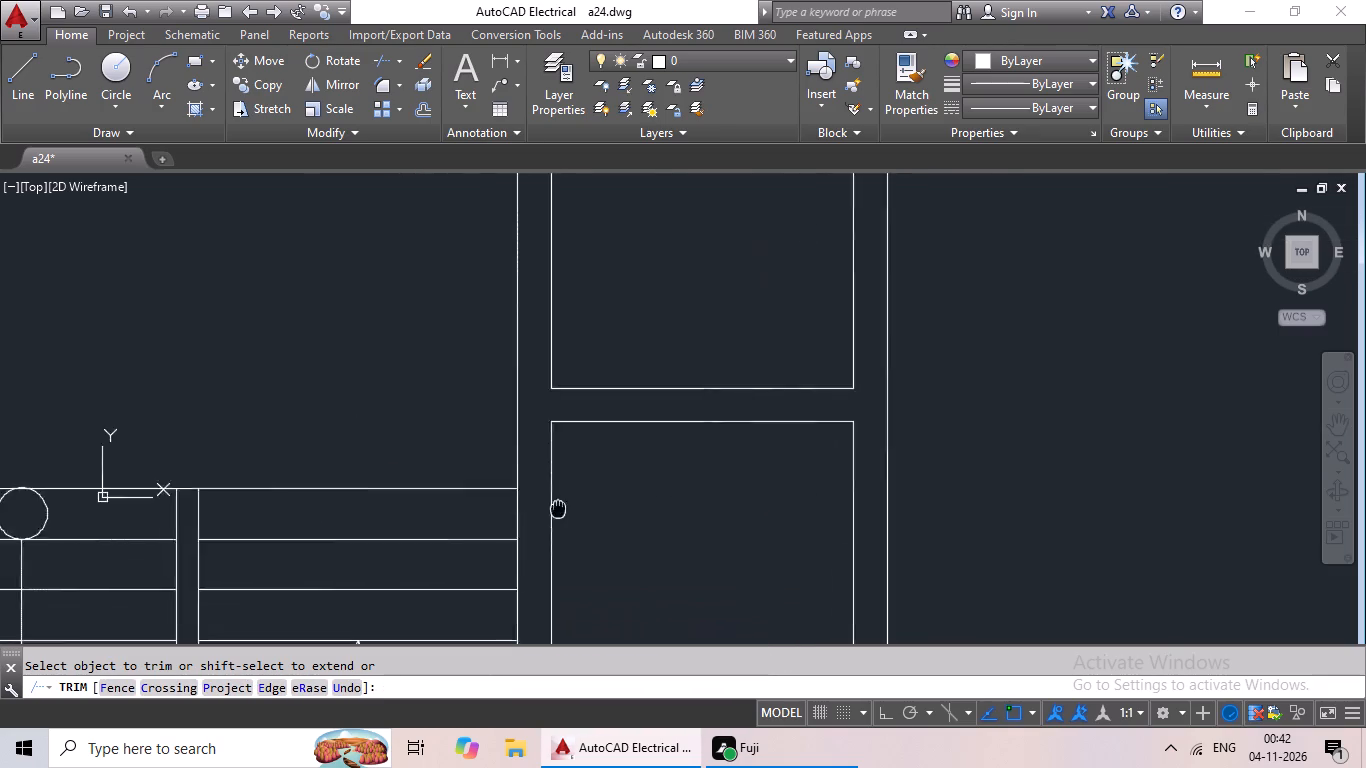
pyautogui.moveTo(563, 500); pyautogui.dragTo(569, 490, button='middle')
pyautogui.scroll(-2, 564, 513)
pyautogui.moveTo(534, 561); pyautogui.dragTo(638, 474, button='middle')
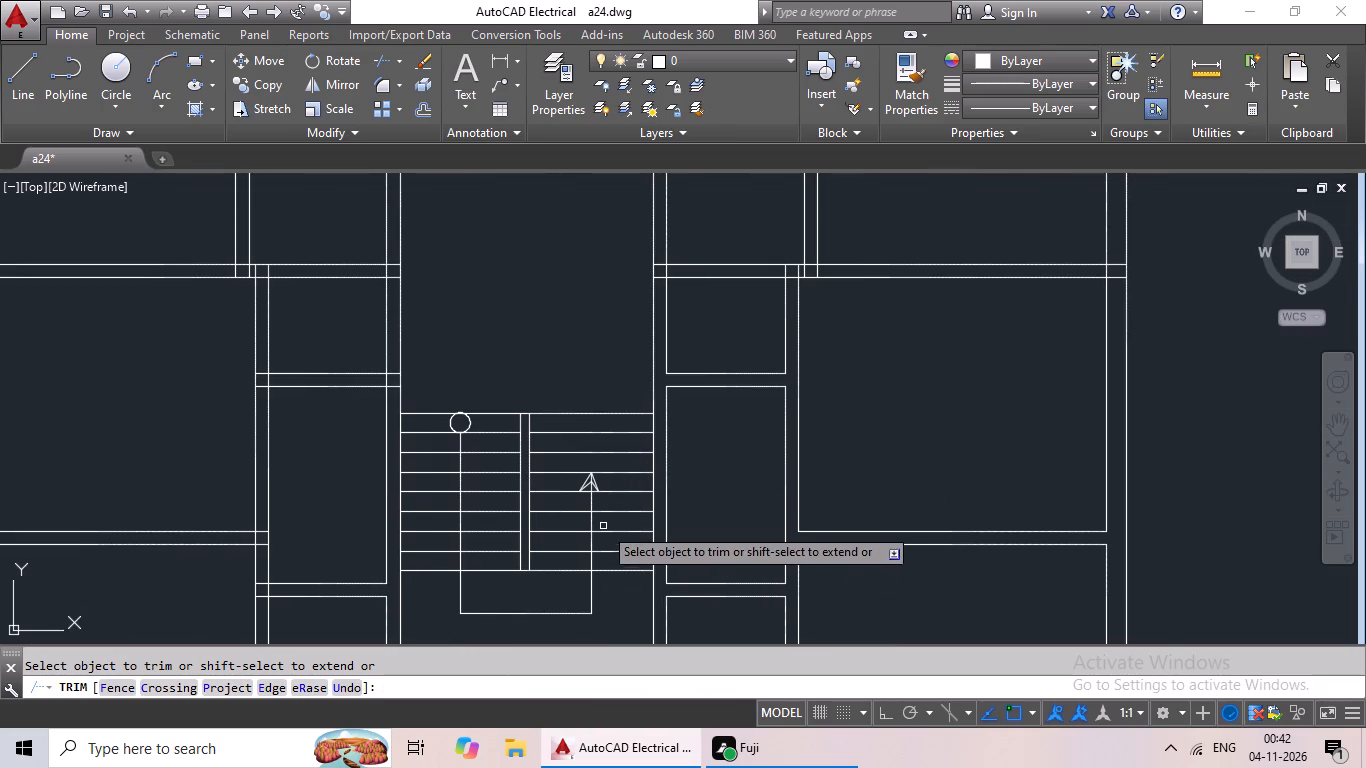
# Trim the overlapping wall lines at the lower left corner of the stair.
pyautogui.moveTo(486, 456); pyautogui.dragTo(568, 388, button='middle')
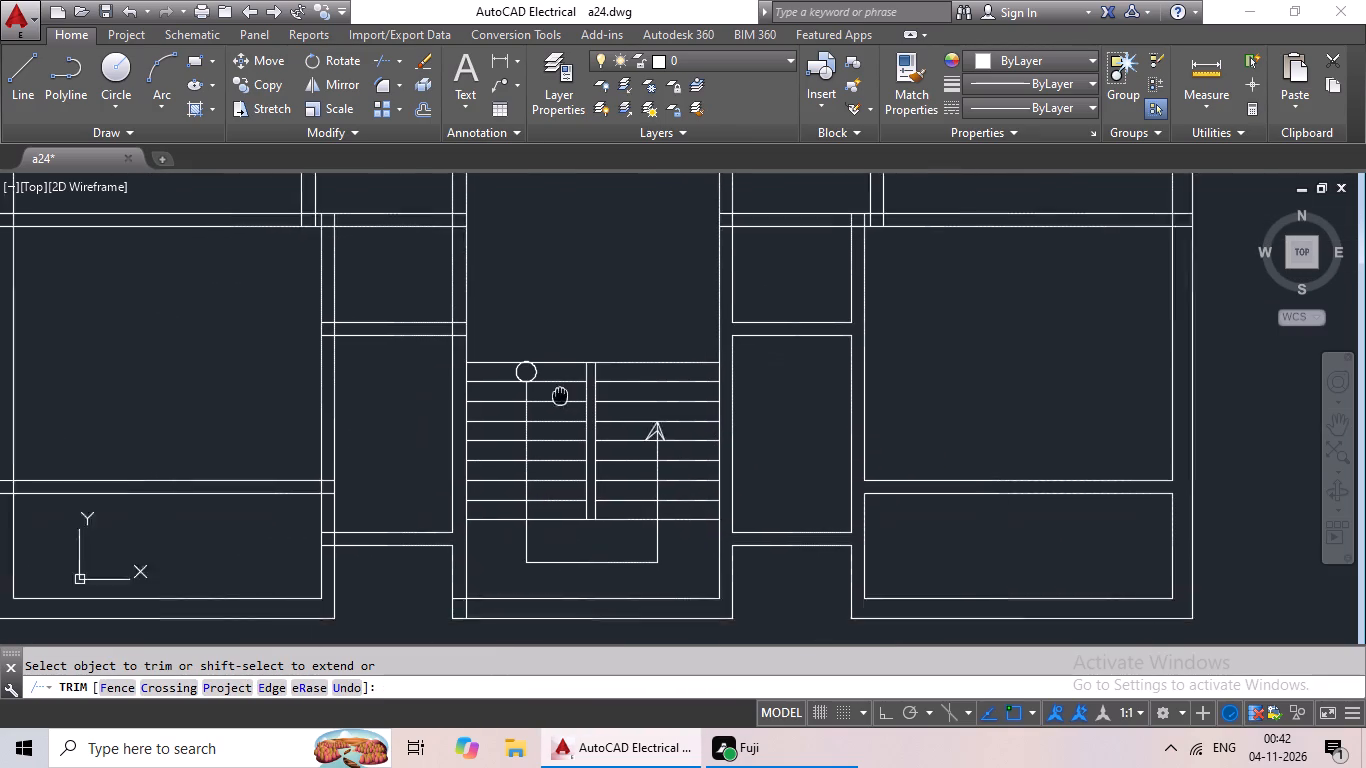
pyautogui.moveTo(568, 388); pyautogui.dragTo(608, 350, button='middle')
pyautogui.scroll(4, 501, 571)
pyautogui.moveTo(635, 482); pyautogui.dragTo(480, 554)
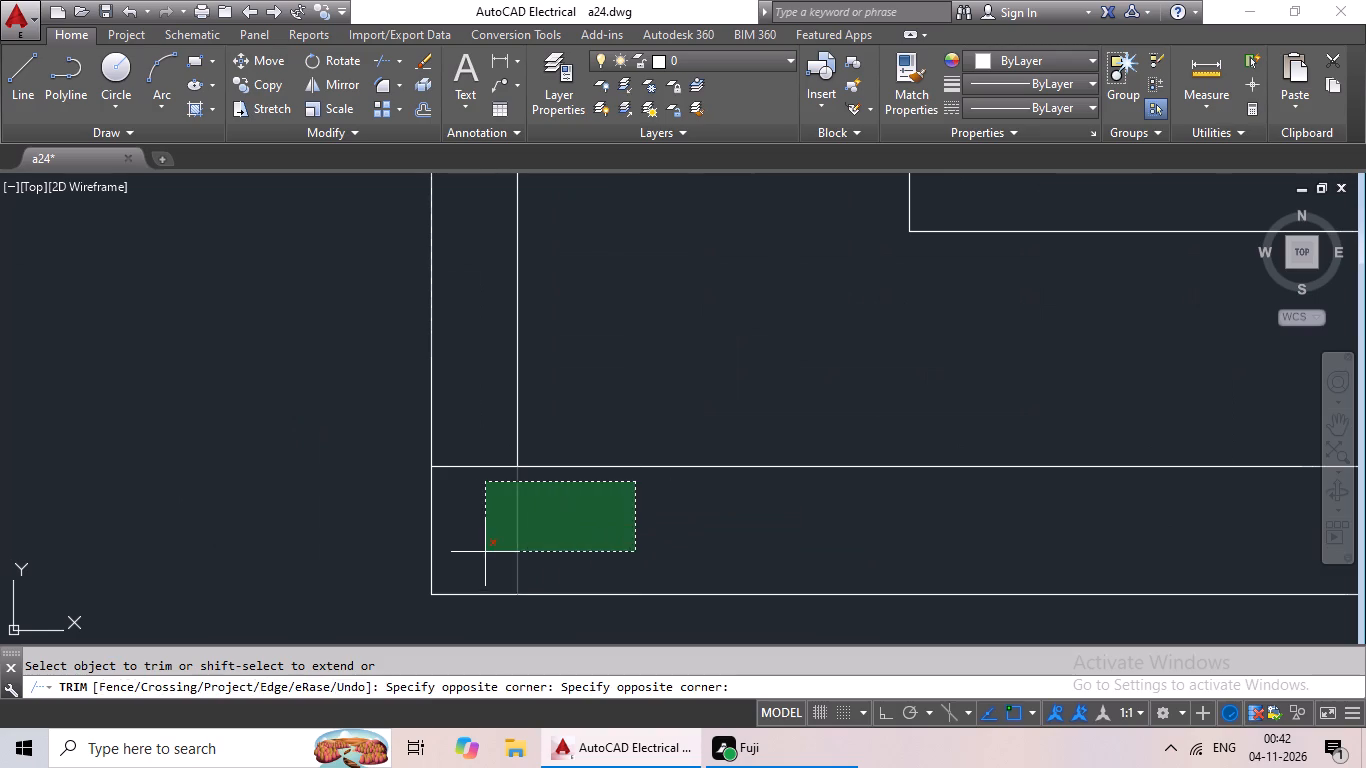
pyautogui.moveTo(480, 554); pyautogui.dragTo(479, 554)
pyautogui.click(479, 554)
pyautogui.moveTo(495, 379); pyautogui.dragTo(456, 532)
pyautogui.moveTo(461, 519); pyautogui.dragTo(480, 506)
# Trim the crossing lines where the lower connecting wall left of the stair meets the left-hand room's right wall.
pyautogui.scroll(-5, 529, 477)
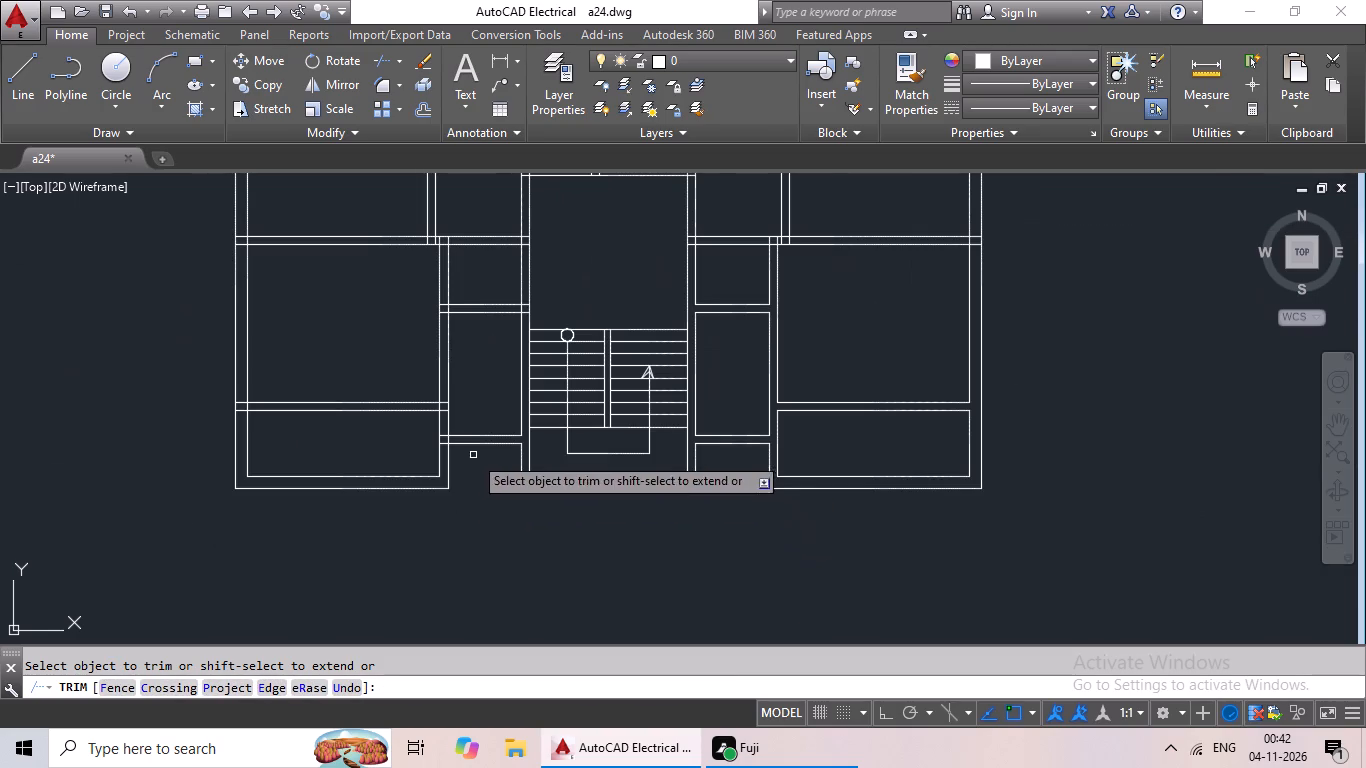
pyautogui.scroll(6, 445, 438)
pyautogui.moveTo(541, 443); pyautogui.dragTo(437, 492)
pyautogui.click(437, 492)
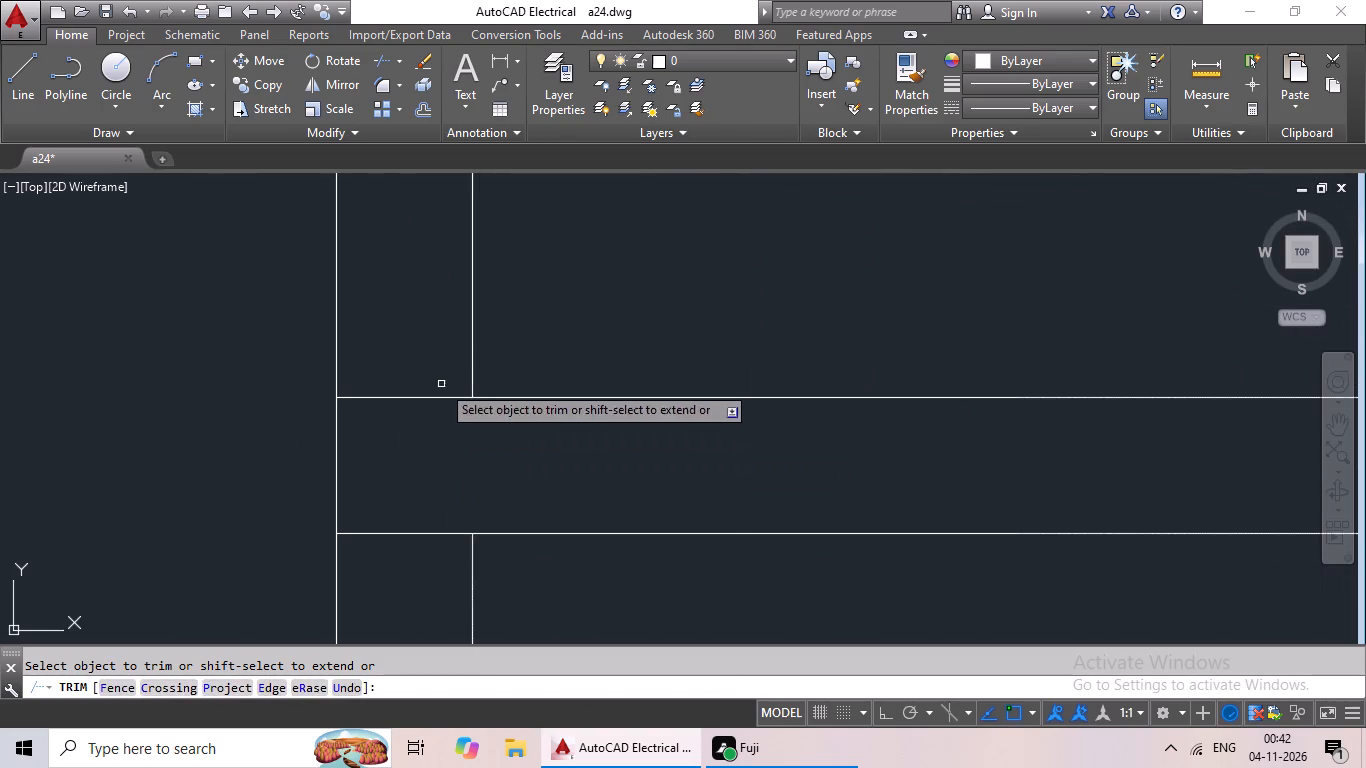
pyautogui.moveTo(445, 350); pyautogui.dragTo(389, 534)
pyautogui.click(389, 535)
# Trim the crossing lines where the top wall of the bottom-left room meets its right wall.
pyautogui.scroll(-4, 431, 505)
pyautogui.moveTo(398, 565); pyautogui.dragTo(530, 540, button='middle')
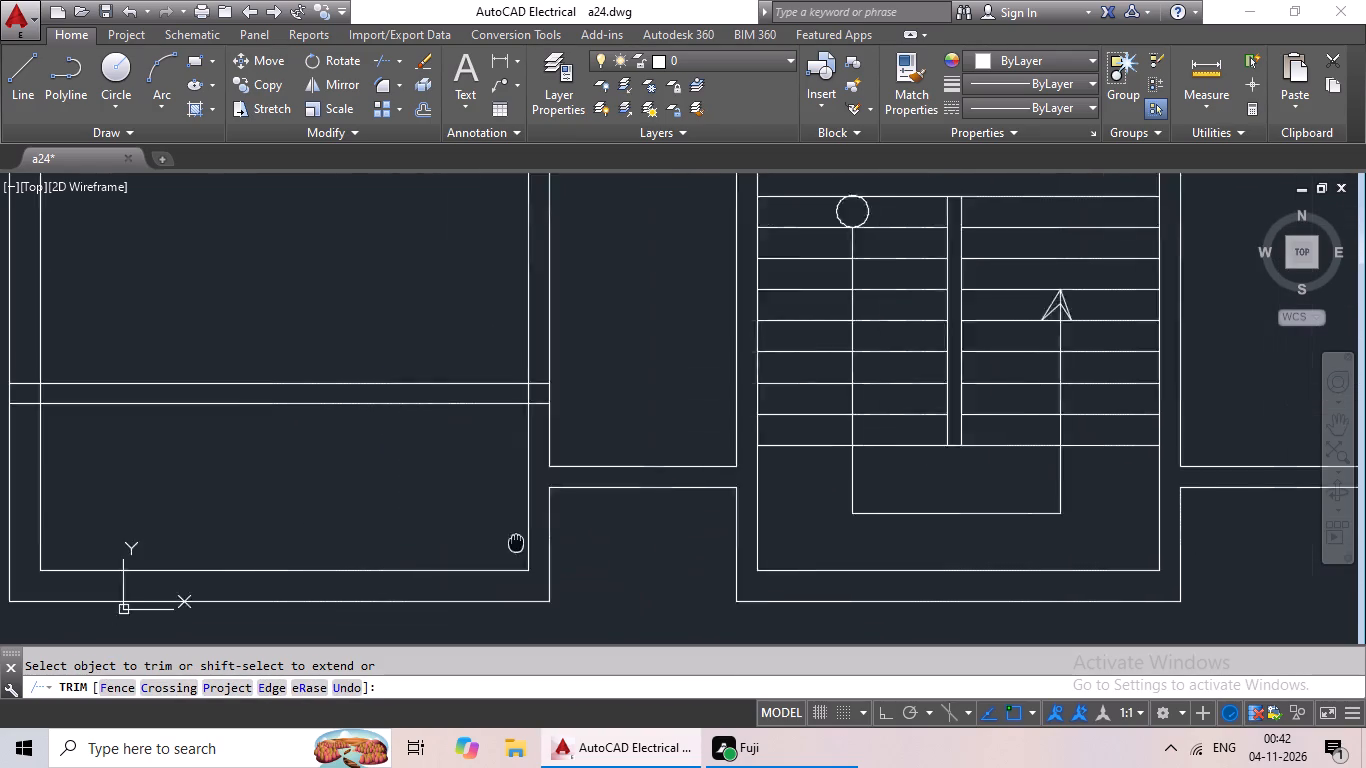
pyautogui.moveTo(530, 540); pyautogui.dragTo(583, 520, button='middle')
pyautogui.moveTo(401, 506); pyautogui.dragTo(334, 633, button='middle')
pyautogui.scroll(4, 538, 521)
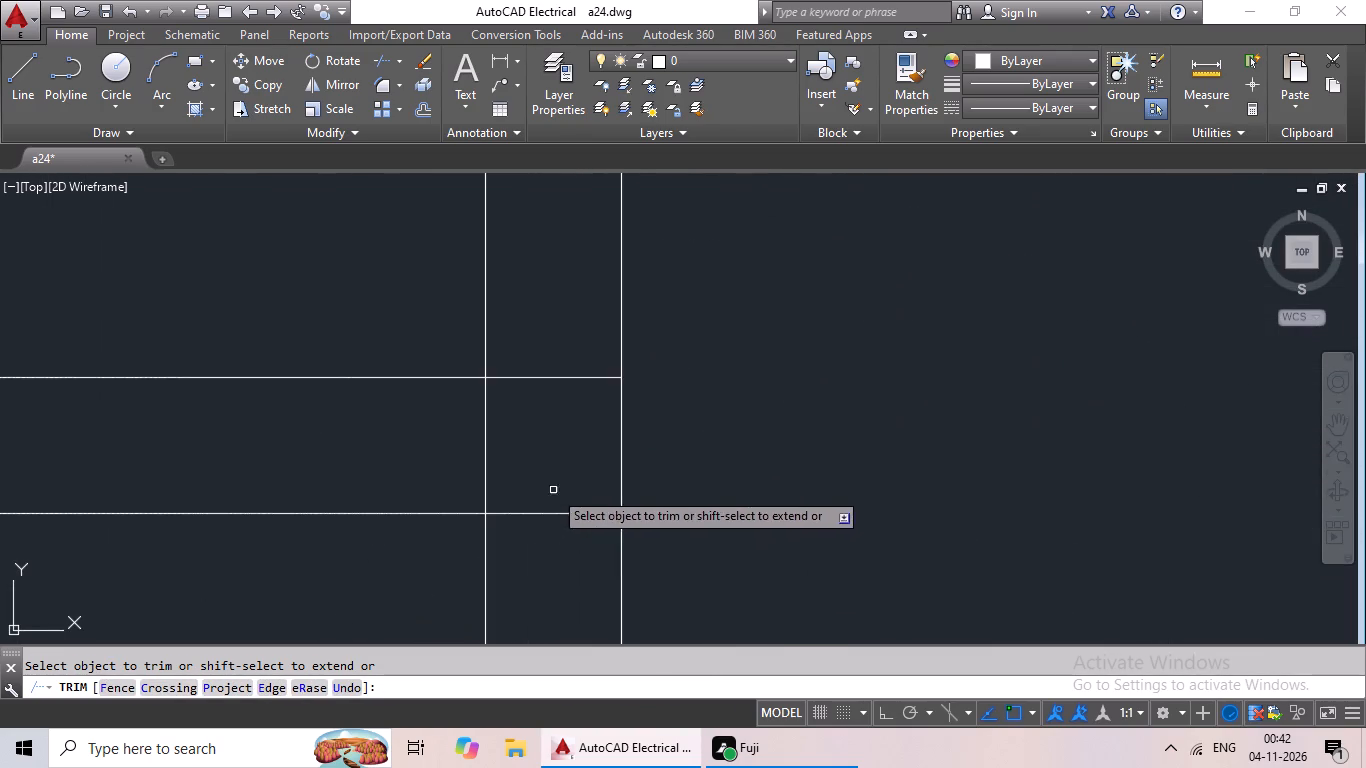
pyautogui.moveTo(577, 355); pyautogui.dragTo(545, 537)
pyautogui.click(545, 537)
pyautogui.moveTo(587, 403); pyautogui.dragTo(444, 450)
pyautogui.click(444, 450)
# Trim the crossing lines where the top wall of the bottom-left room meets the left outer wall, and finish trimming.
pyautogui.scroll(-4, 588, 442)
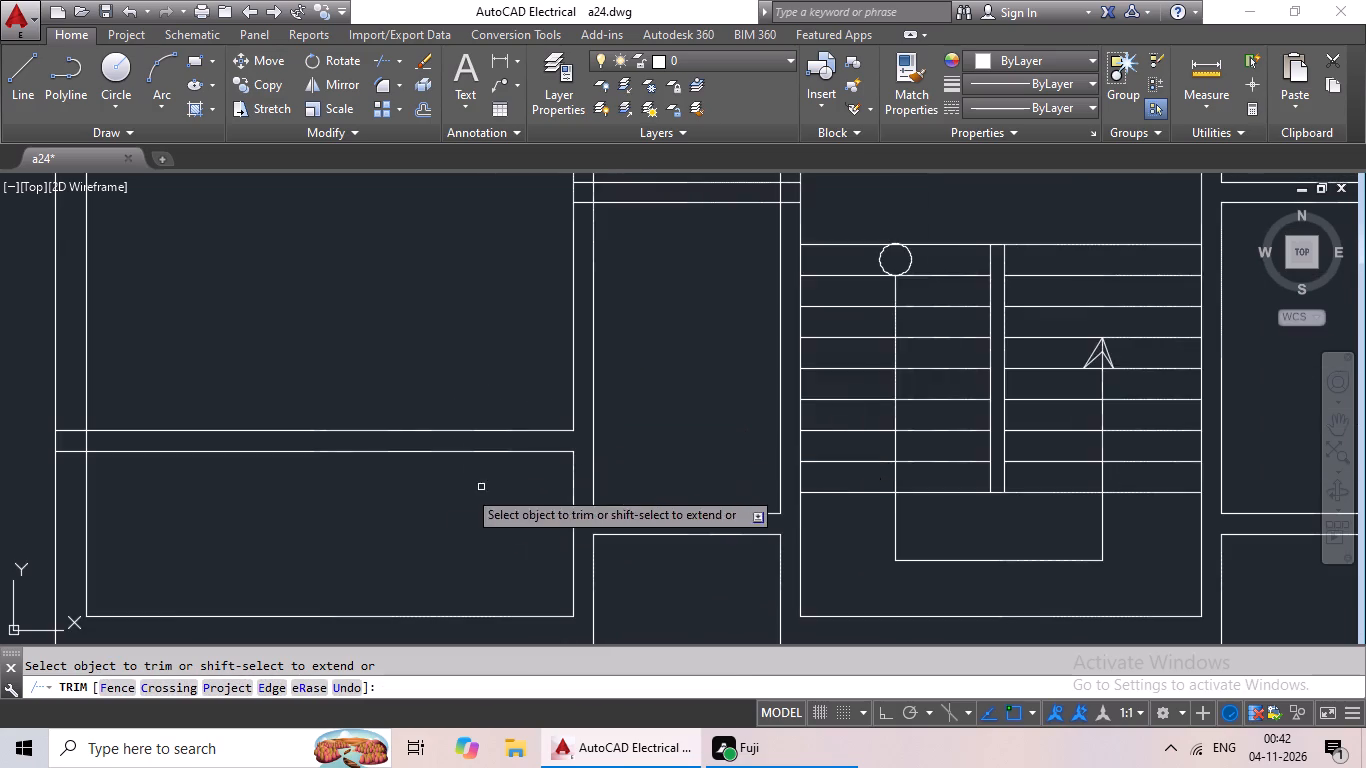
pyautogui.moveTo(435, 498); pyautogui.dragTo(821, 492, button='middle')
pyautogui.scroll(4, 484, 426)
pyautogui.moveTo(487, 455); pyautogui.dragTo(452, 462)
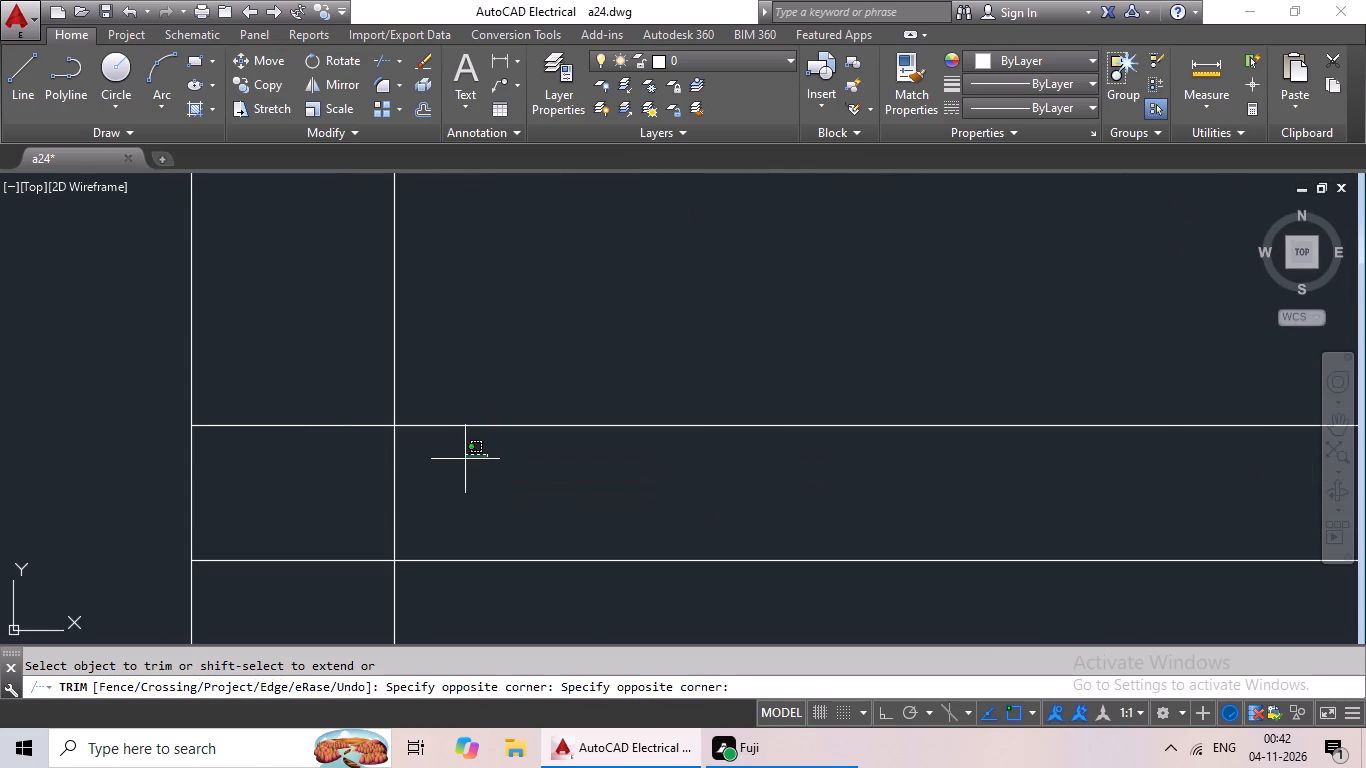
pyautogui.moveTo(452, 462); pyautogui.dragTo(372, 483)
pyautogui.click(372, 483)
pyautogui.moveTo(340, 375); pyautogui.dragTo(298, 575)
pyautogui.click(298, 575)
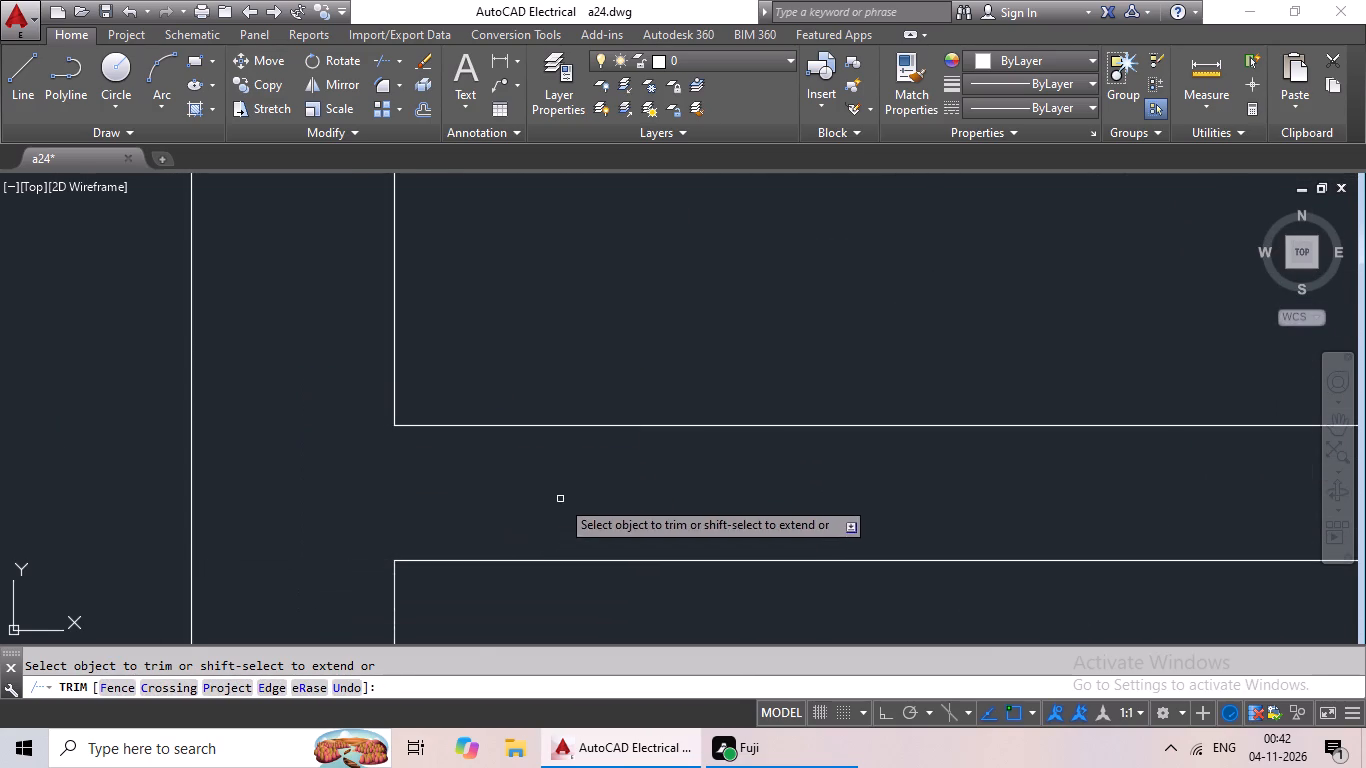
pyautogui.scroll(-6, 566, 499)
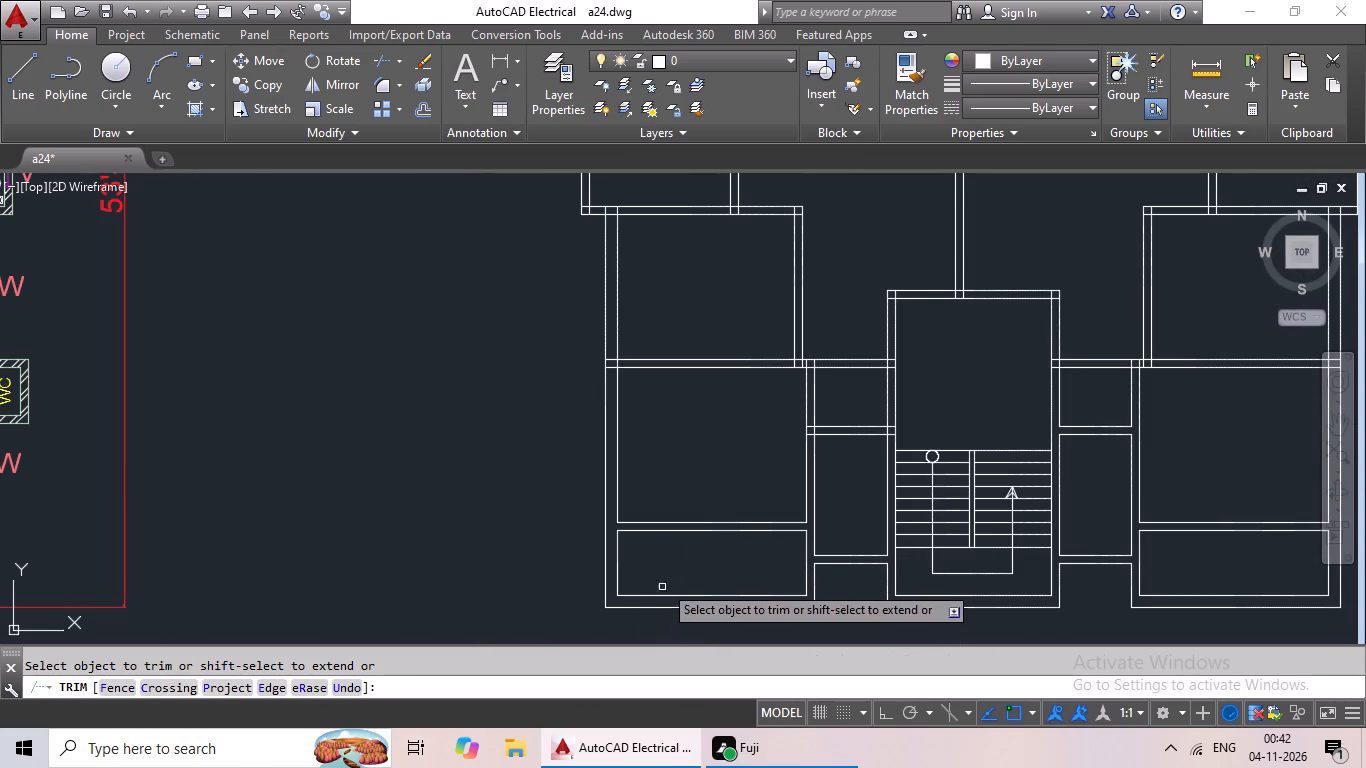
pyautogui.scroll(-2, 718, 460)
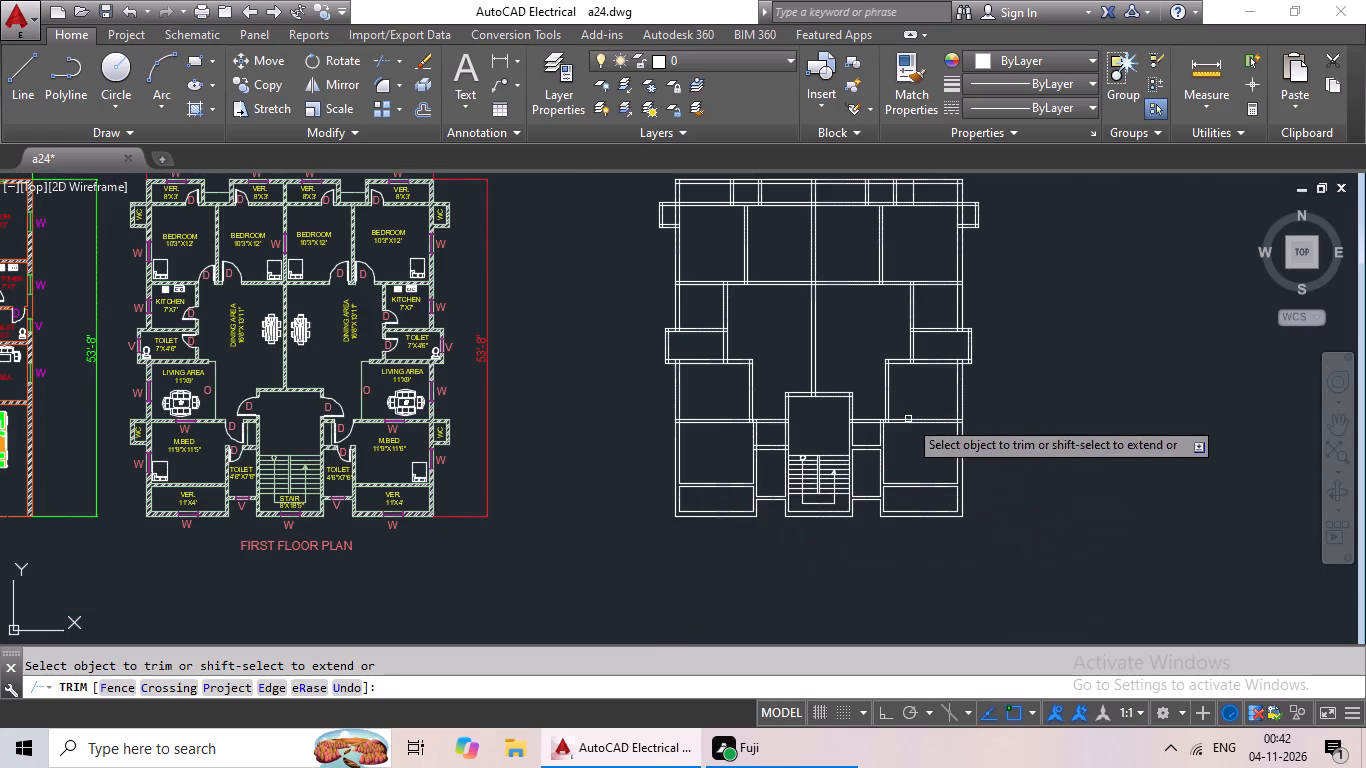
pyautogui.moveTo(926, 457); pyautogui.dragTo(1014, 439, button='middle')
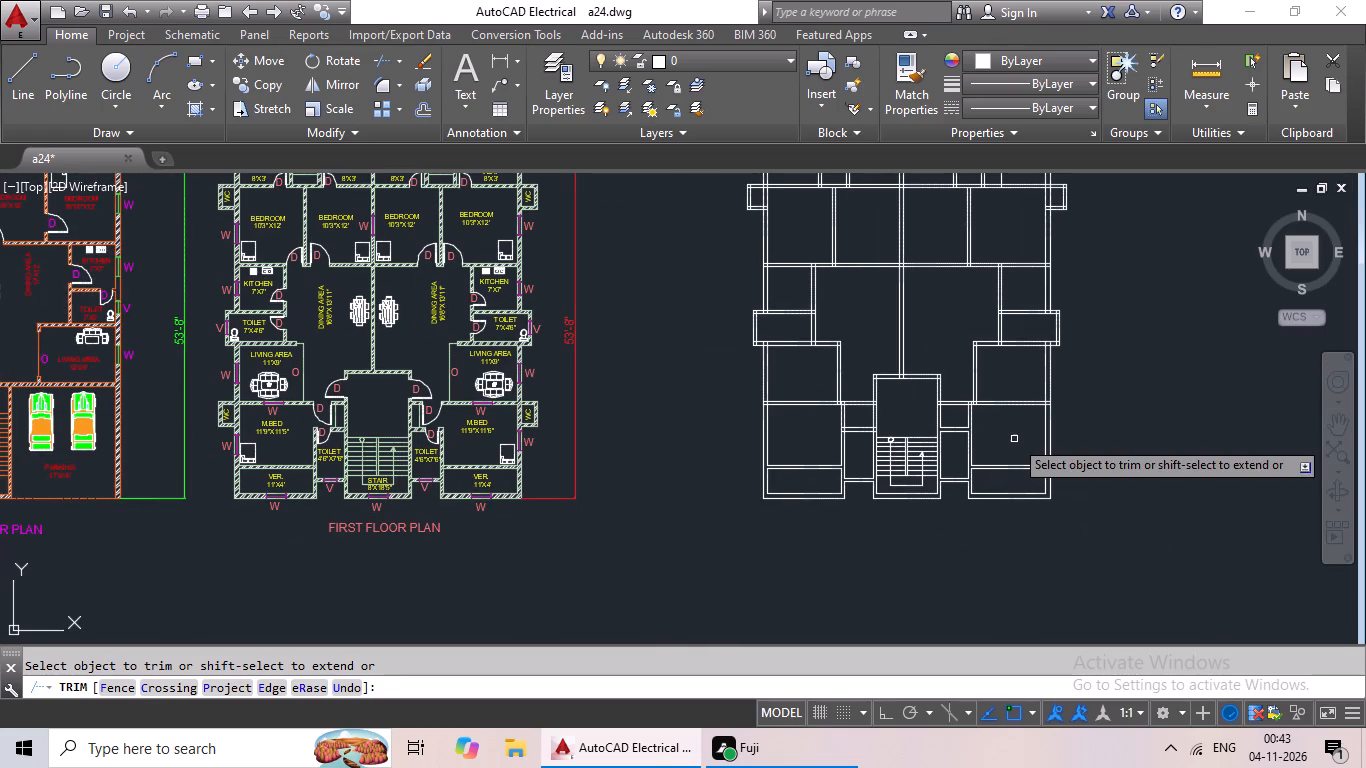
pyautogui.scroll(2, 1054, 411)
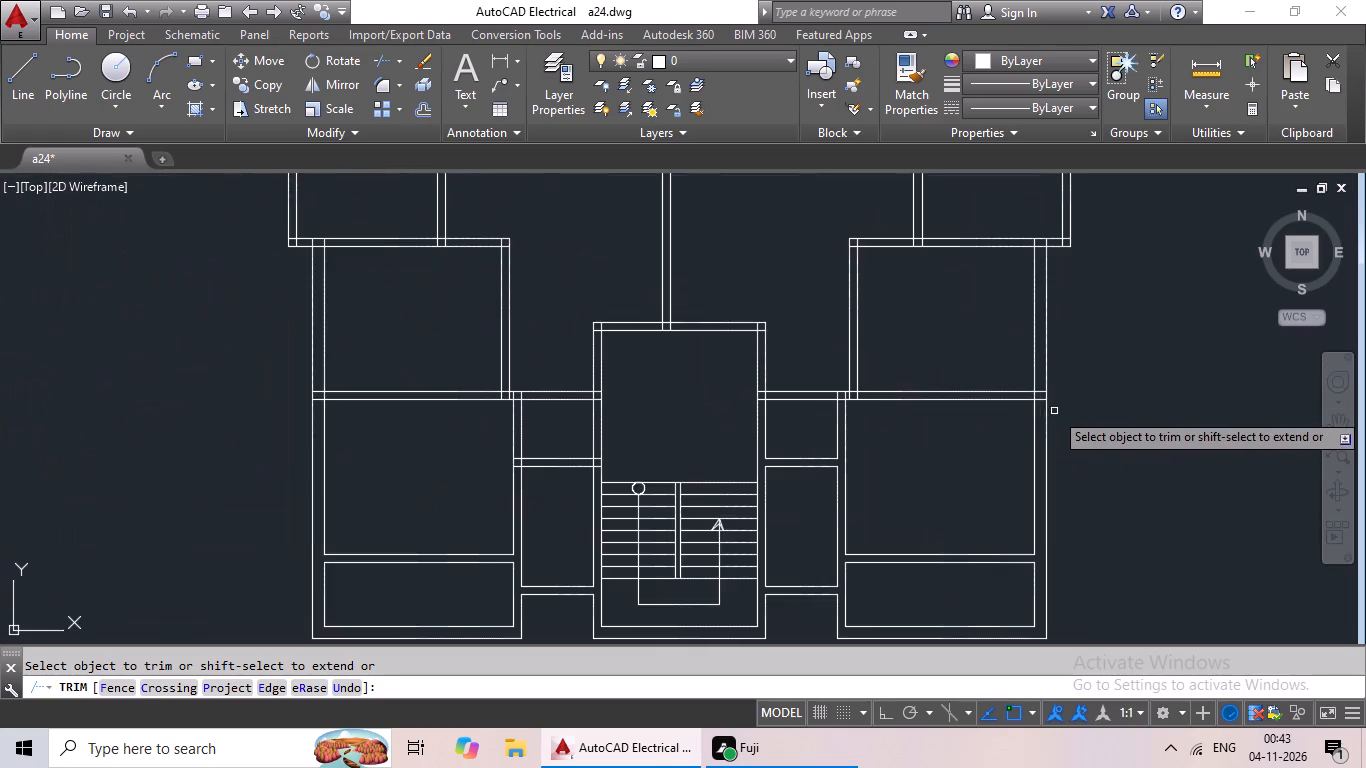
pyautogui.moveTo(1063, 413); pyautogui.dragTo(880, 468, button='middle')
pyautogui.press('Escape')
pyautogui.press('Escape')
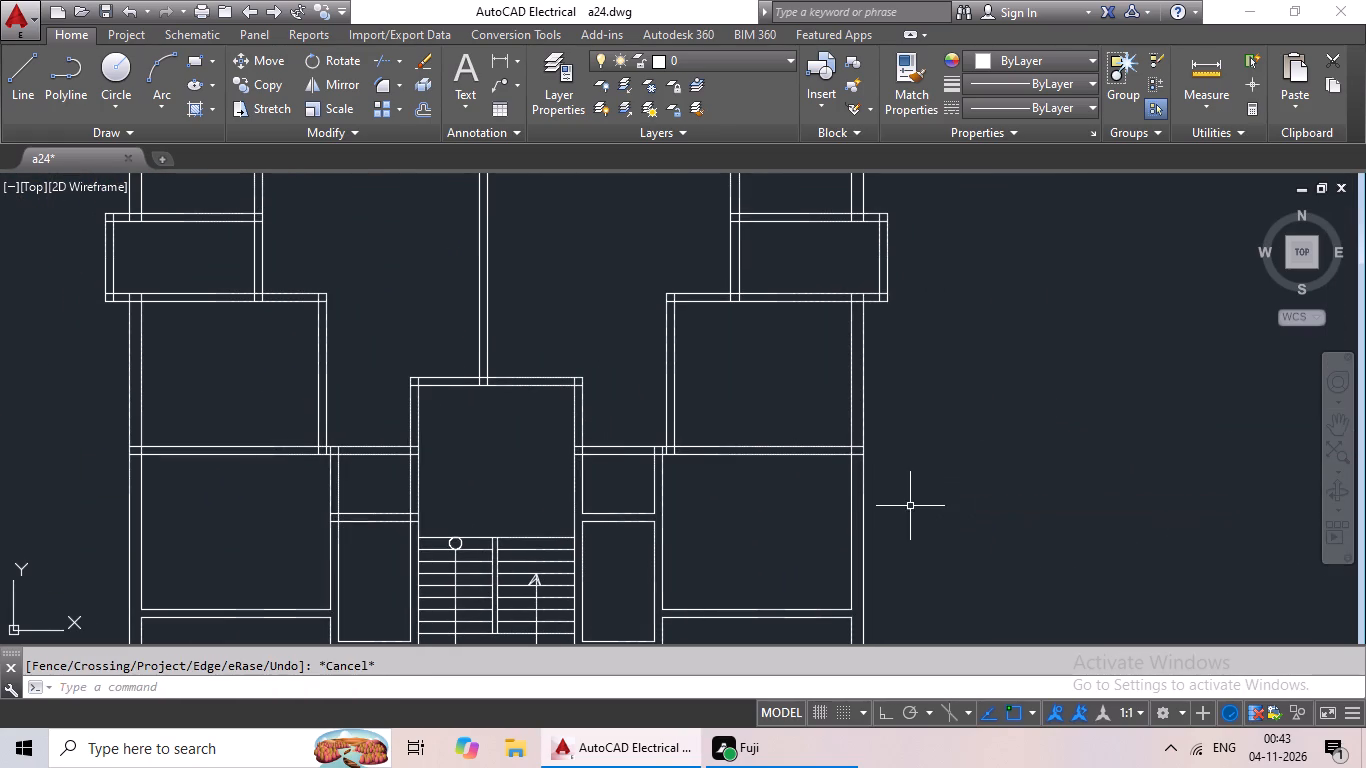
pyautogui.press('Escape')
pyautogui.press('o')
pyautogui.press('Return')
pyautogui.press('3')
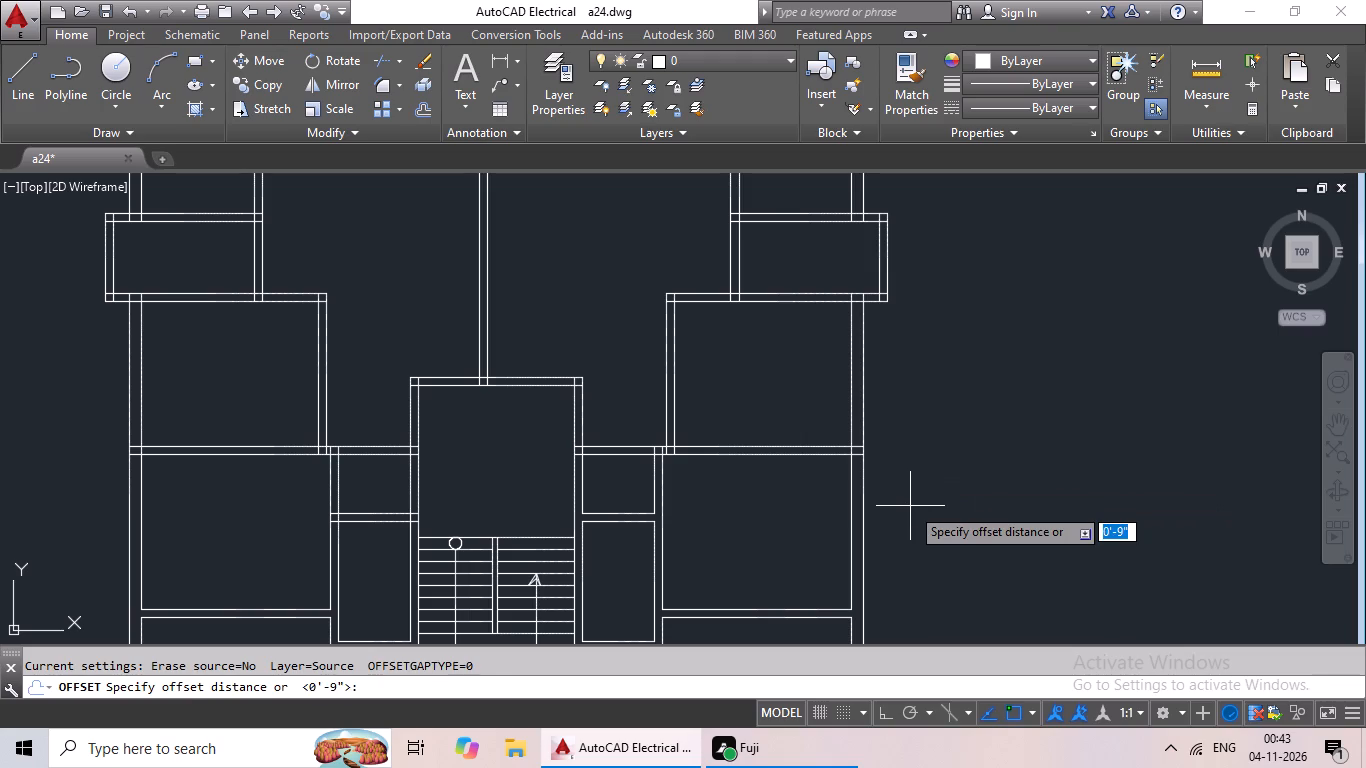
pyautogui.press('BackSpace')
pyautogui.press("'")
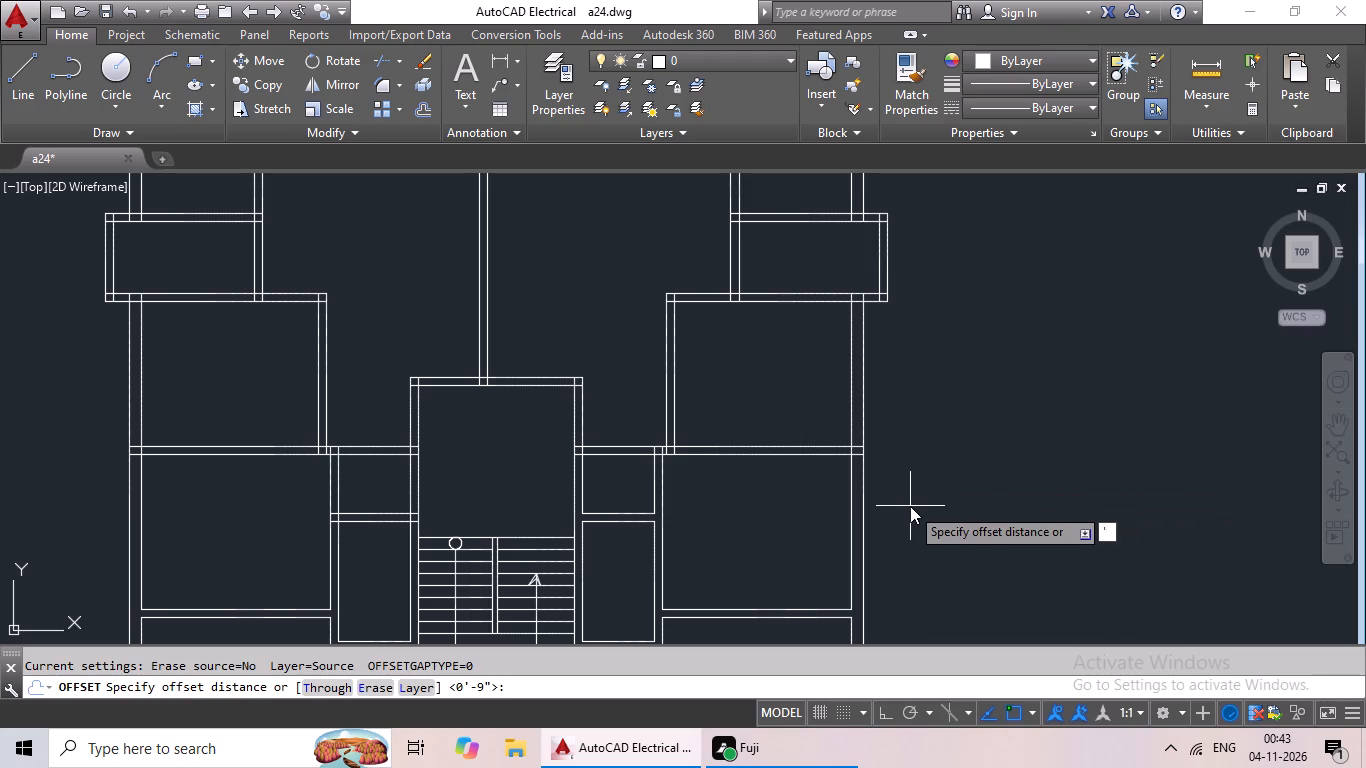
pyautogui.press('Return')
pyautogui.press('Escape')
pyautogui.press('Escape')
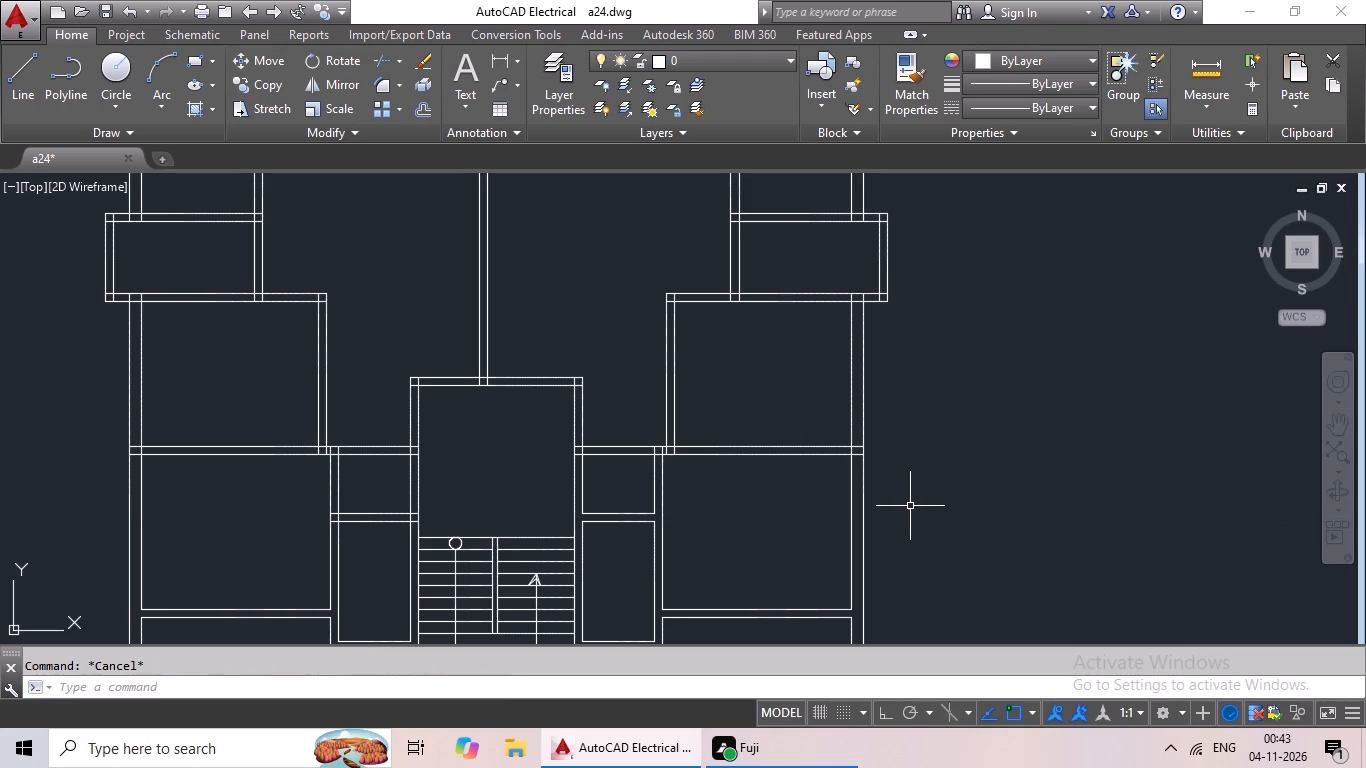
# Offset the outer lines of the plan's lower right and lower left outer walls 2' outward.
pyautogui.scroll(-1, 910, 507)
pyautogui.moveTo(912, 501); pyautogui.dragTo(802, 496, button='middle')
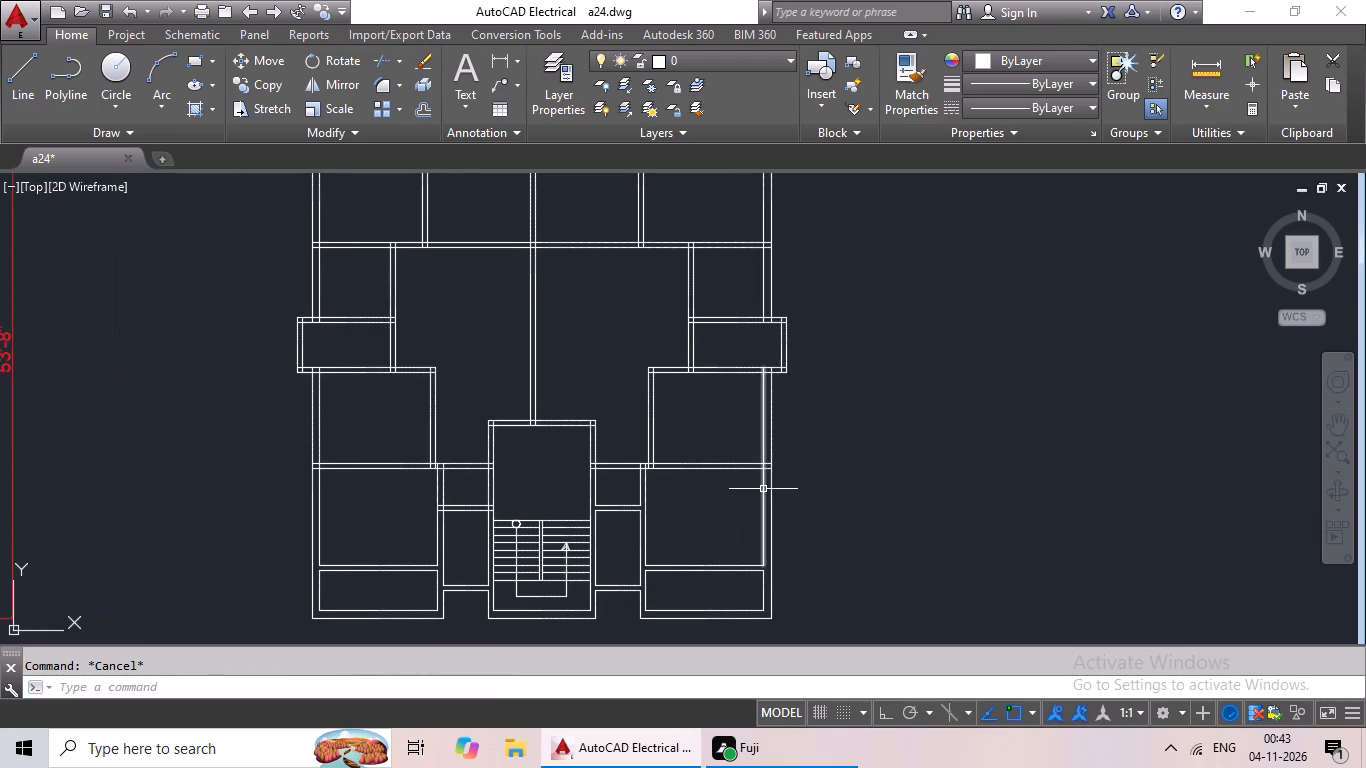
pyautogui.scroll(-2, 814, 507)
pyautogui.moveTo(859, 511); pyautogui.dragTo(731, 523, button='middle')
pyautogui.scroll(2, 729, 526)
pyautogui.press('Escape')
pyautogui.press('Escape')
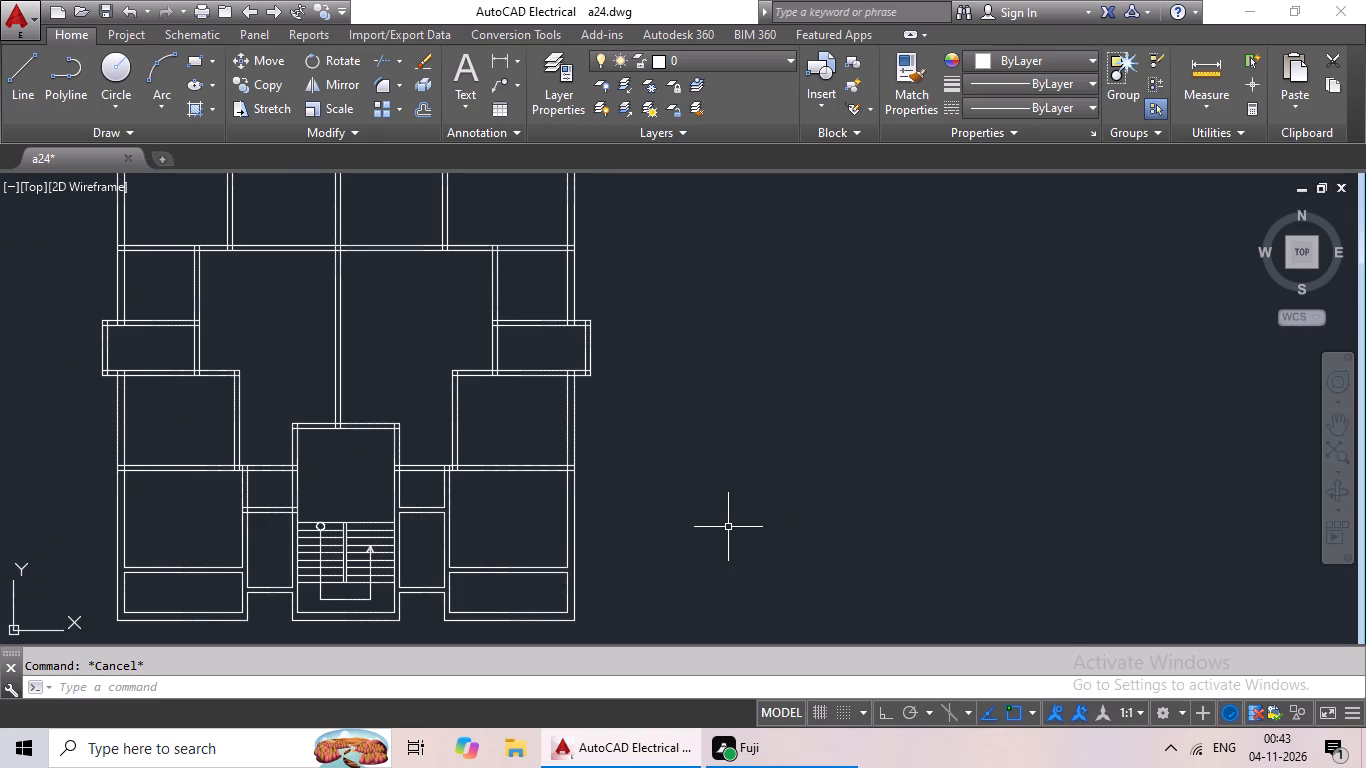
pyautogui.press('o')
pyautogui.press('Return')
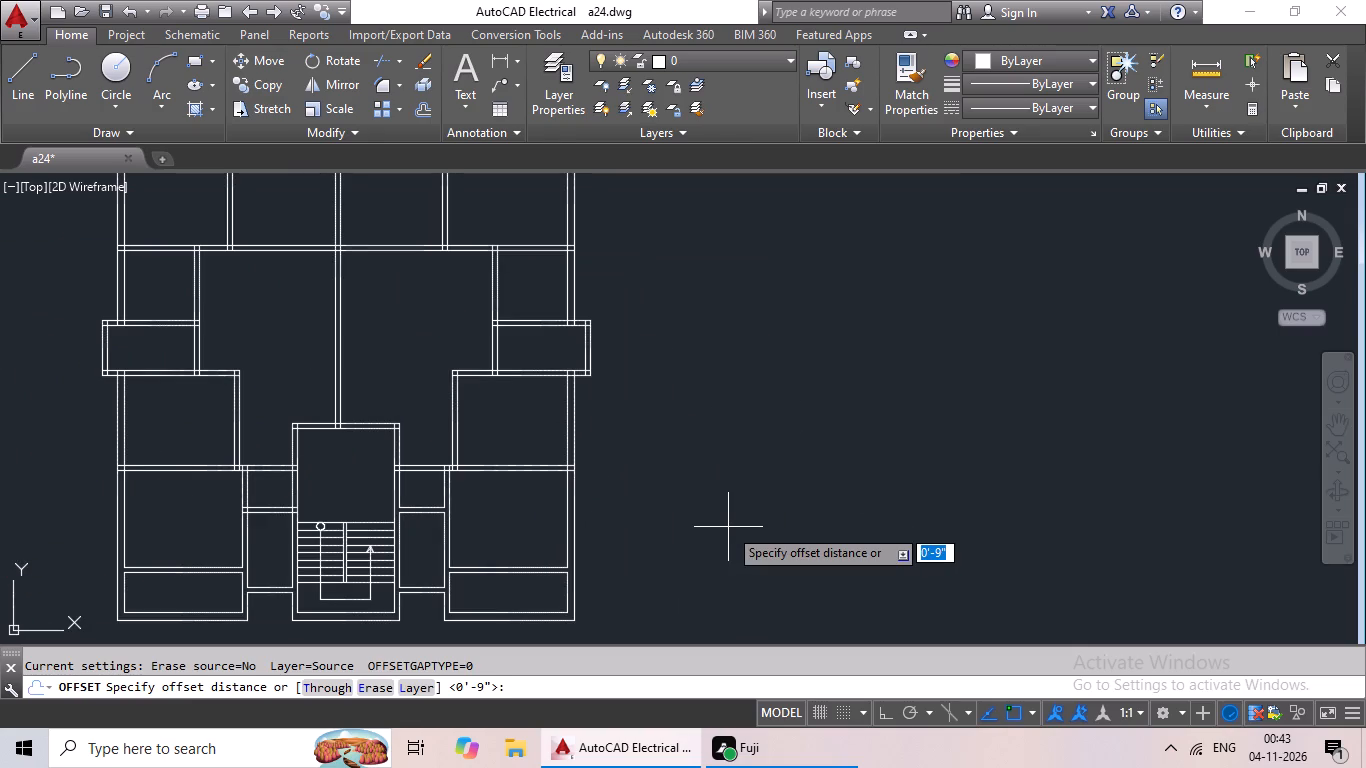
pyautogui.press('2')
pyautogui.press("'")
pyautogui.press('Return')
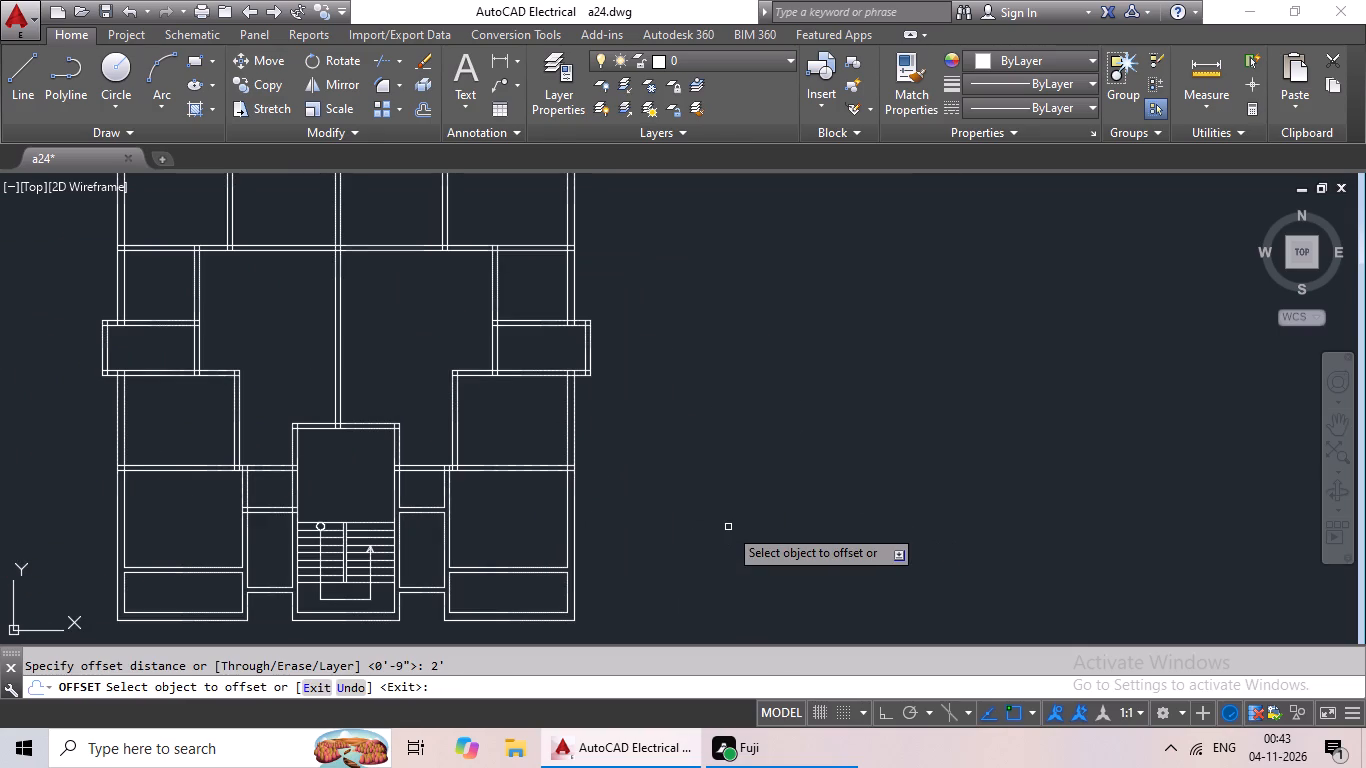
pyautogui.scroll(-4, 623, 480)
pyautogui.scroll(2, 624, 479)
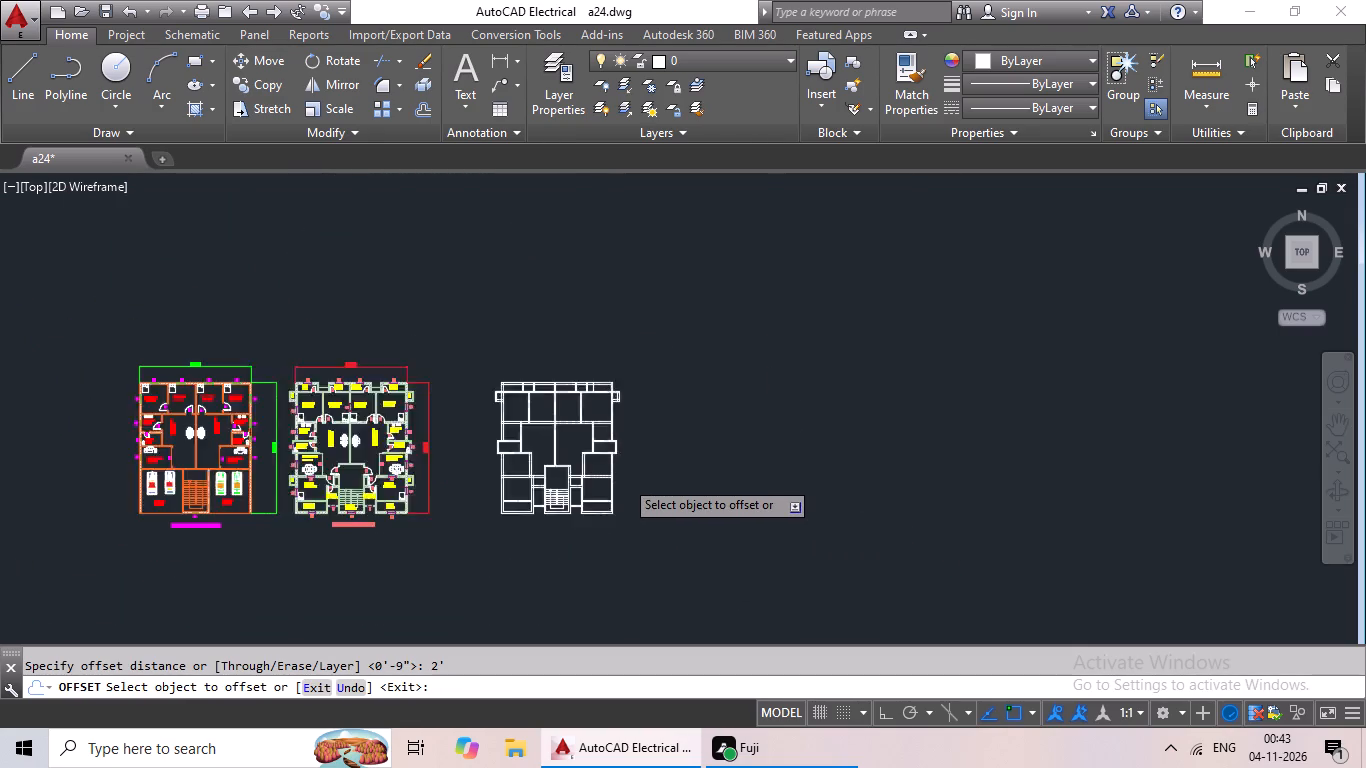
pyautogui.scroll(2, 623, 480)
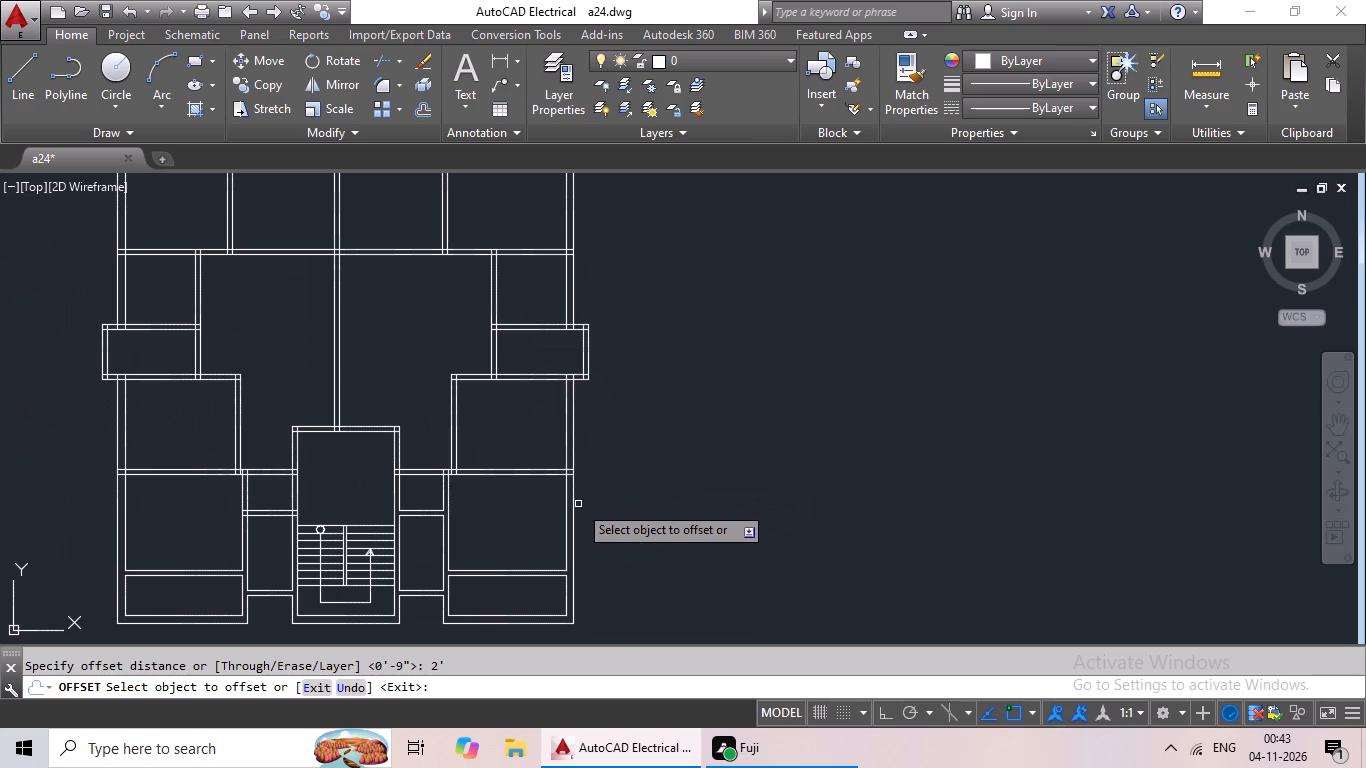
pyautogui.click(575, 508)
pyautogui.click(663, 506)
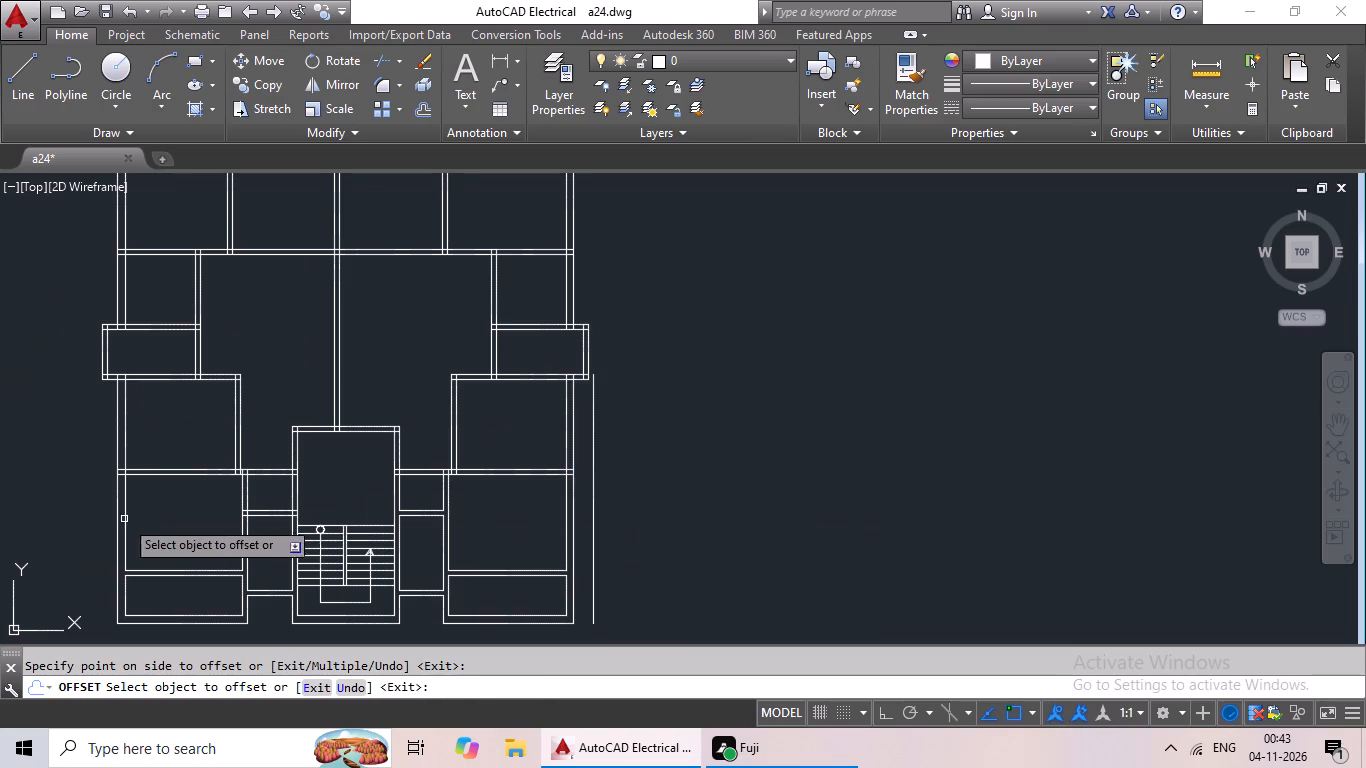
pyautogui.moveTo(117, 513); pyautogui.dragTo(78, 514)
pyautogui.click(77, 514)
pyautogui.press('Escape')
pyautogui.press('Escape')
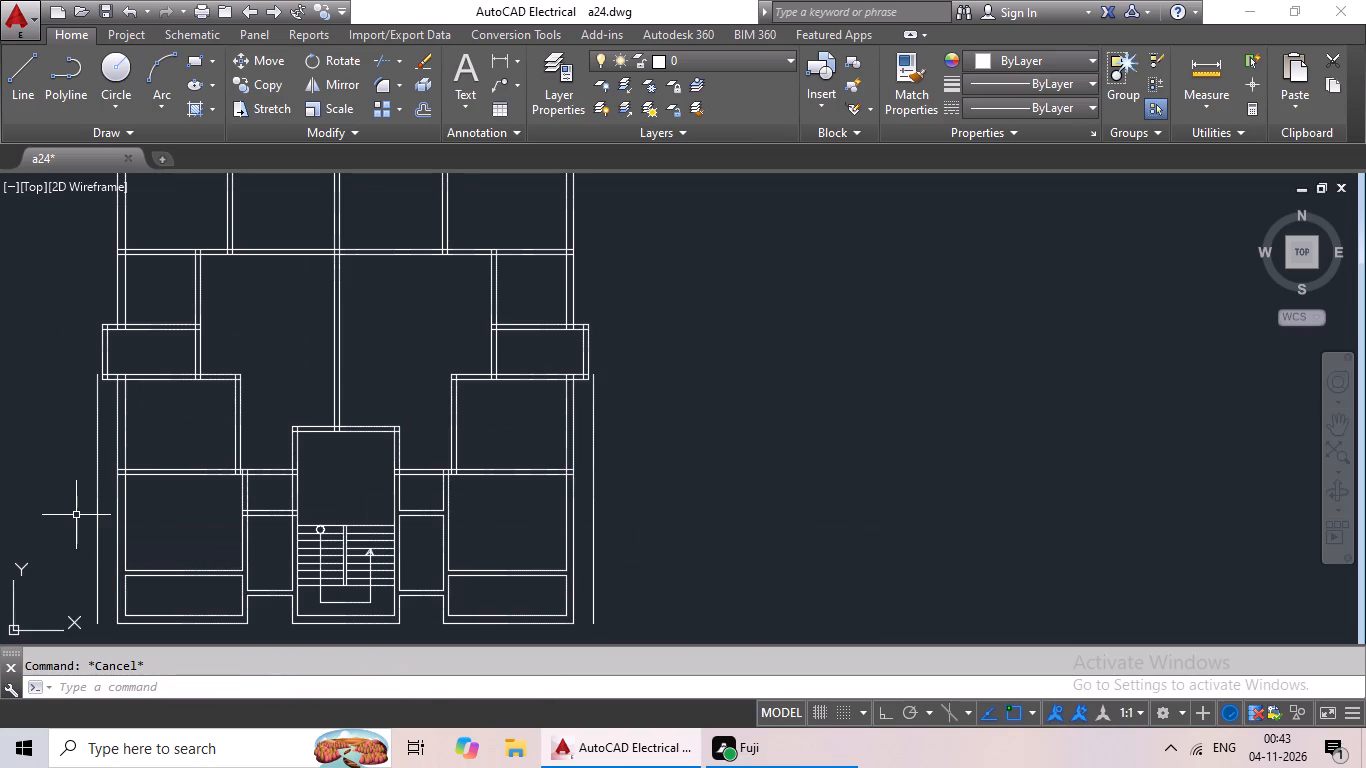
# Offset the two new vertical lines outside the lower right and left walls 6" further outward.
pyautogui.press('o')
pyautogui.press('Return')
pyautogui.press('6')
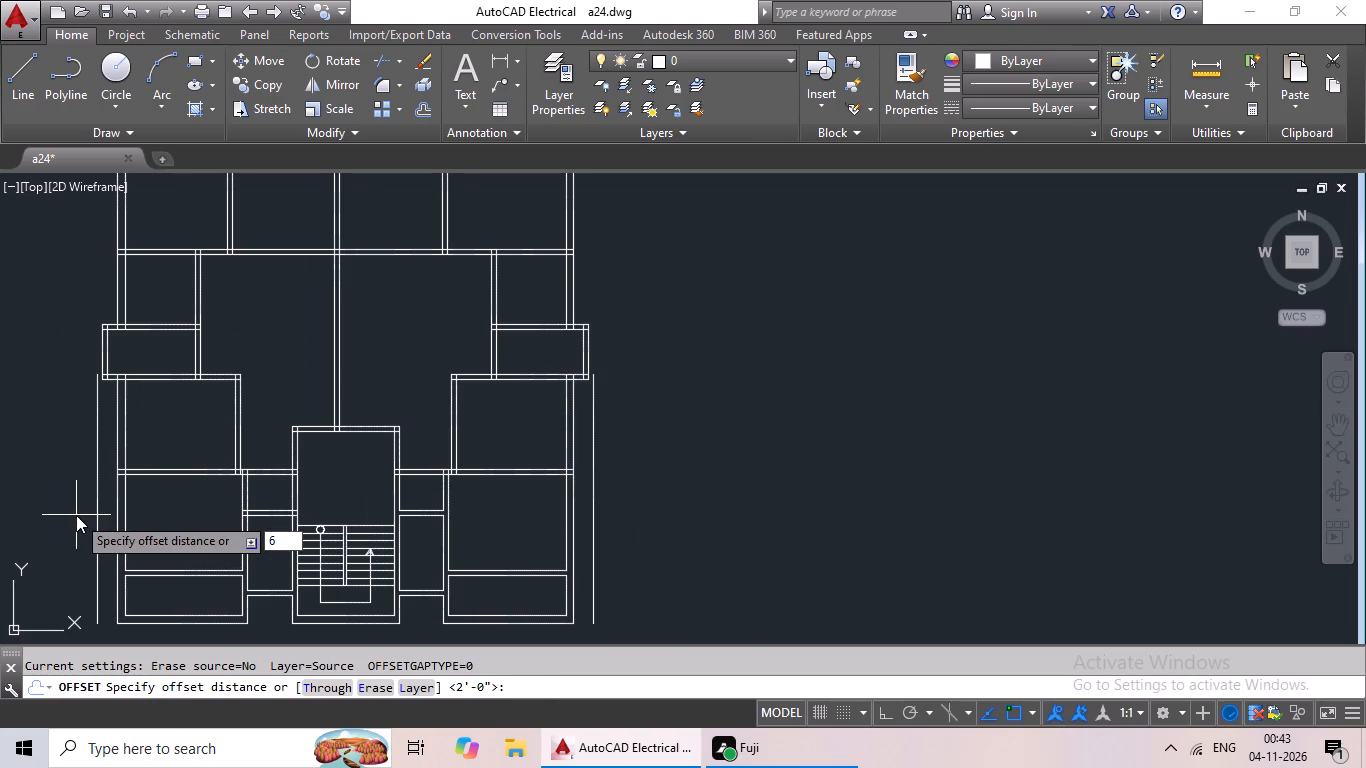
pyautogui.hotkey('shift', '"')
pyautogui.press('Return')
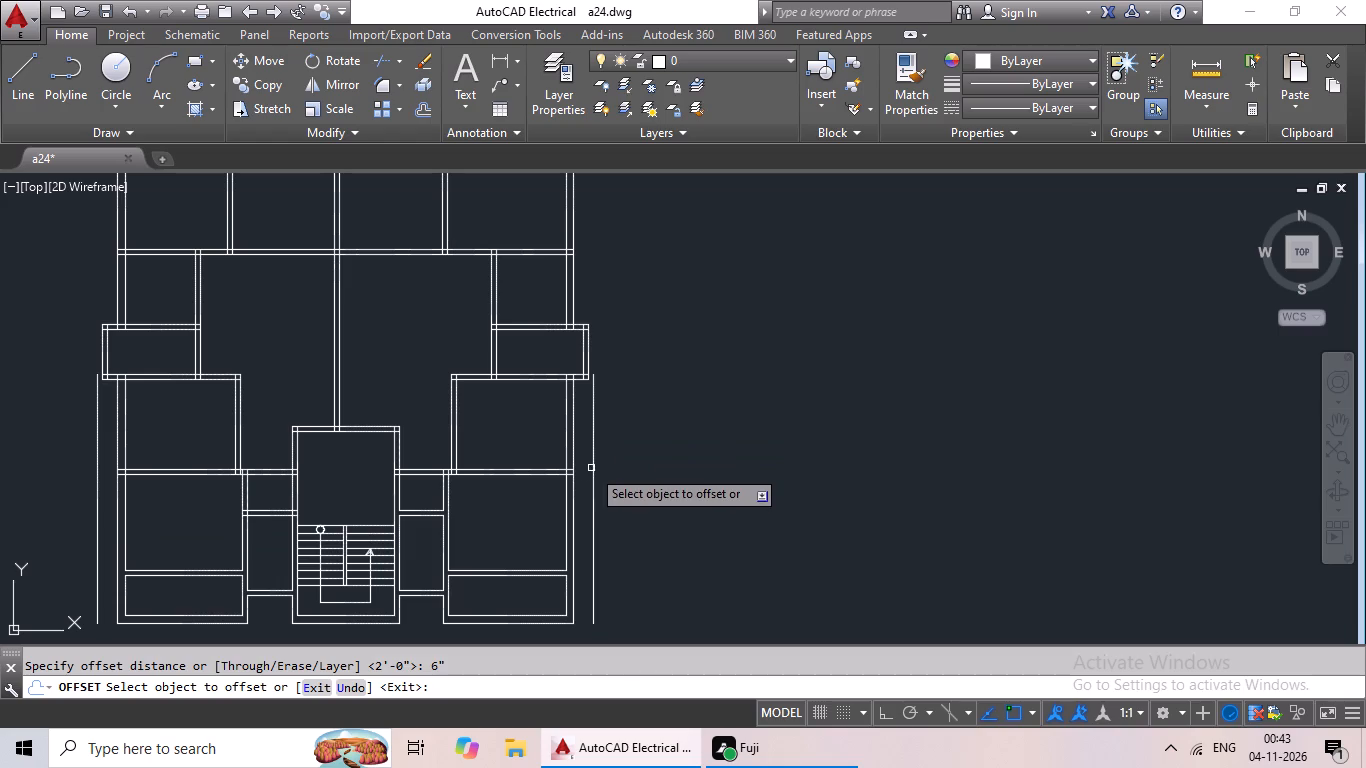
pyautogui.moveTo(591, 468); pyautogui.dragTo(618, 468)
pyautogui.click(649, 464)
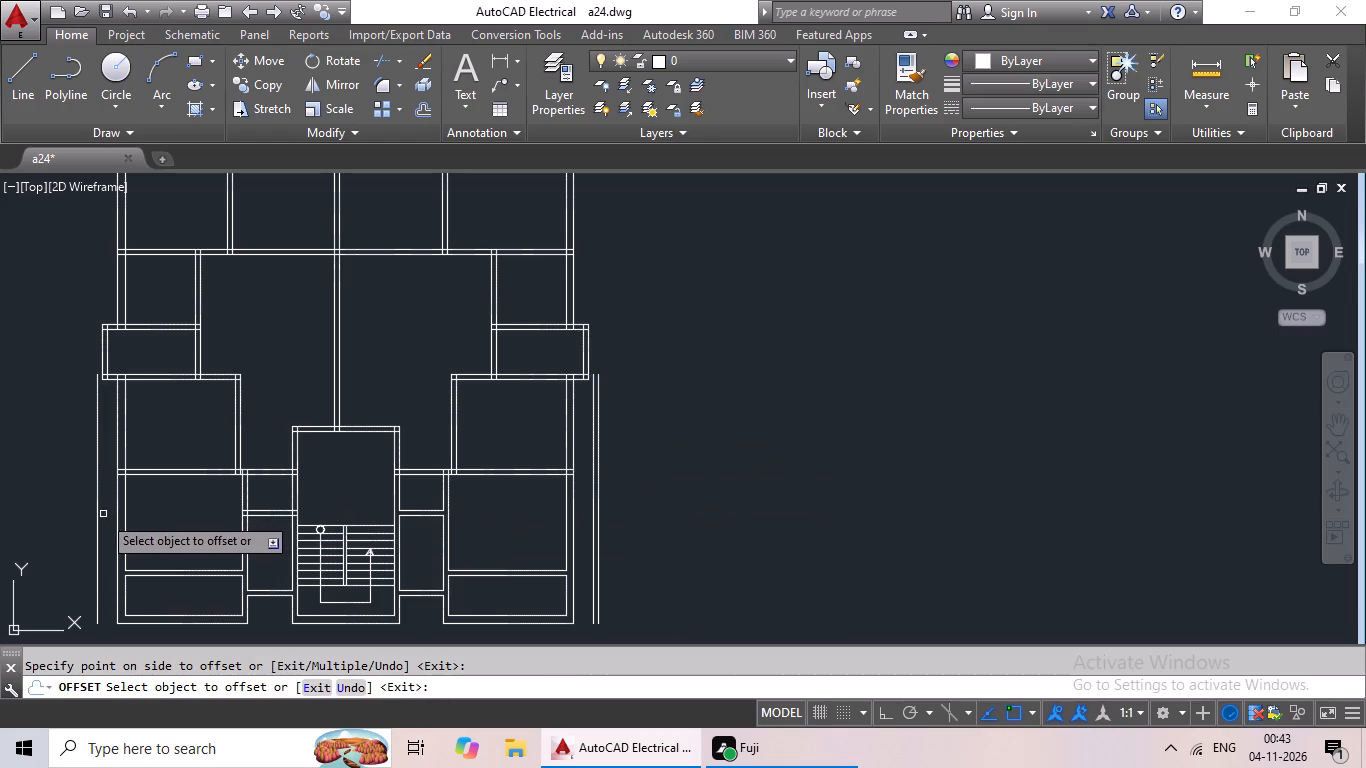
pyautogui.moveTo(98, 520); pyautogui.dragTo(83, 523)
pyautogui.click(43, 524)
pyautogui.scroll(-2, 865, 536)
pyautogui.moveTo(805, 511); pyautogui.dragTo(830, 487, button='middle')
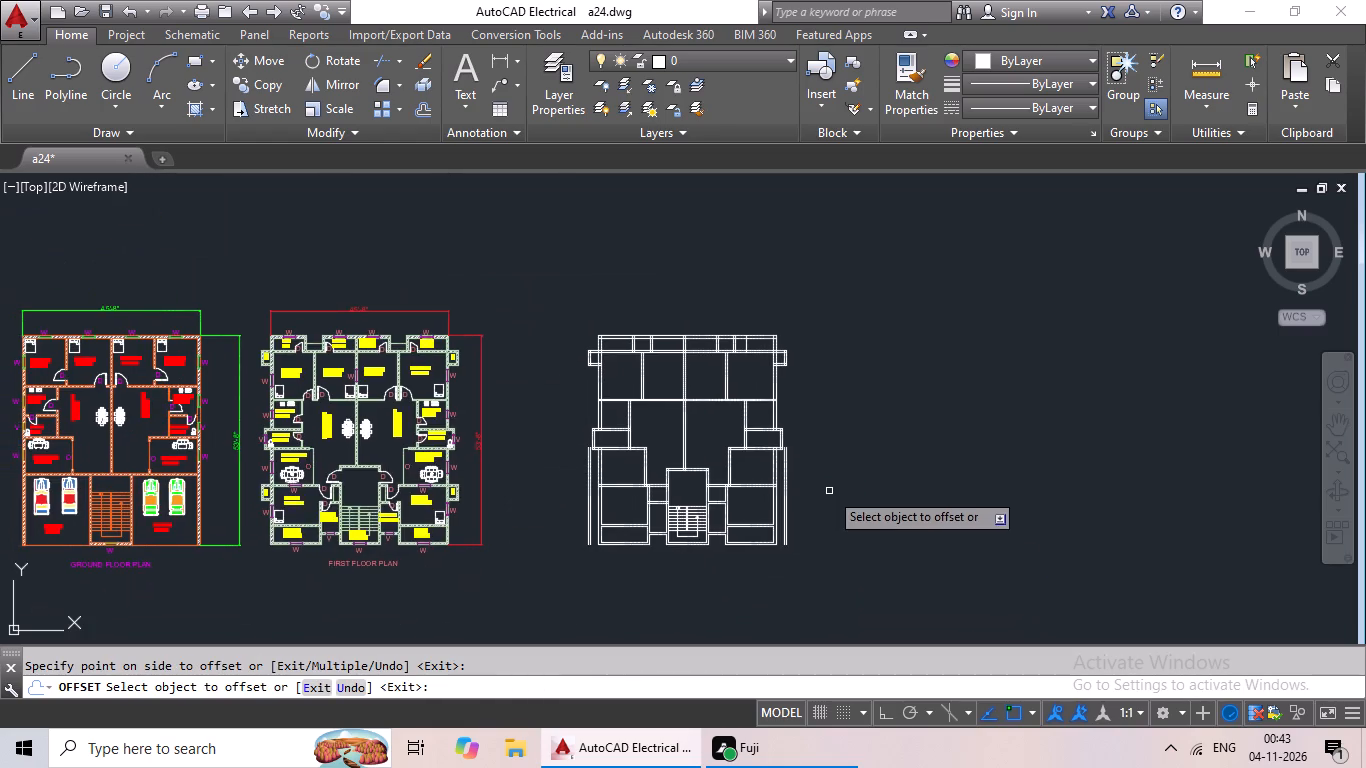
pyautogui.scroll(1, 829, 491)
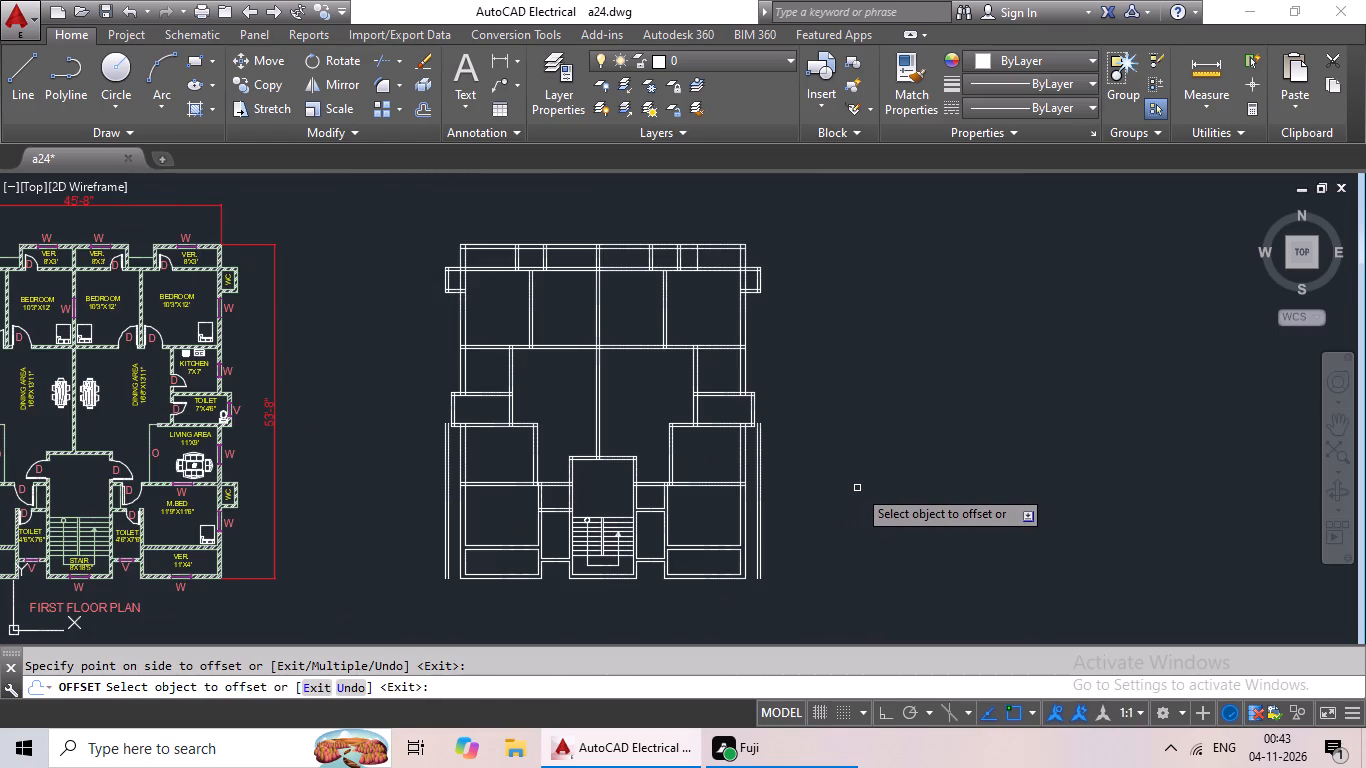
pyautogui.moveTo(843, 485); pyautogui.dragTo(792, 485, button='middle')
pyautogui.press('Escape')
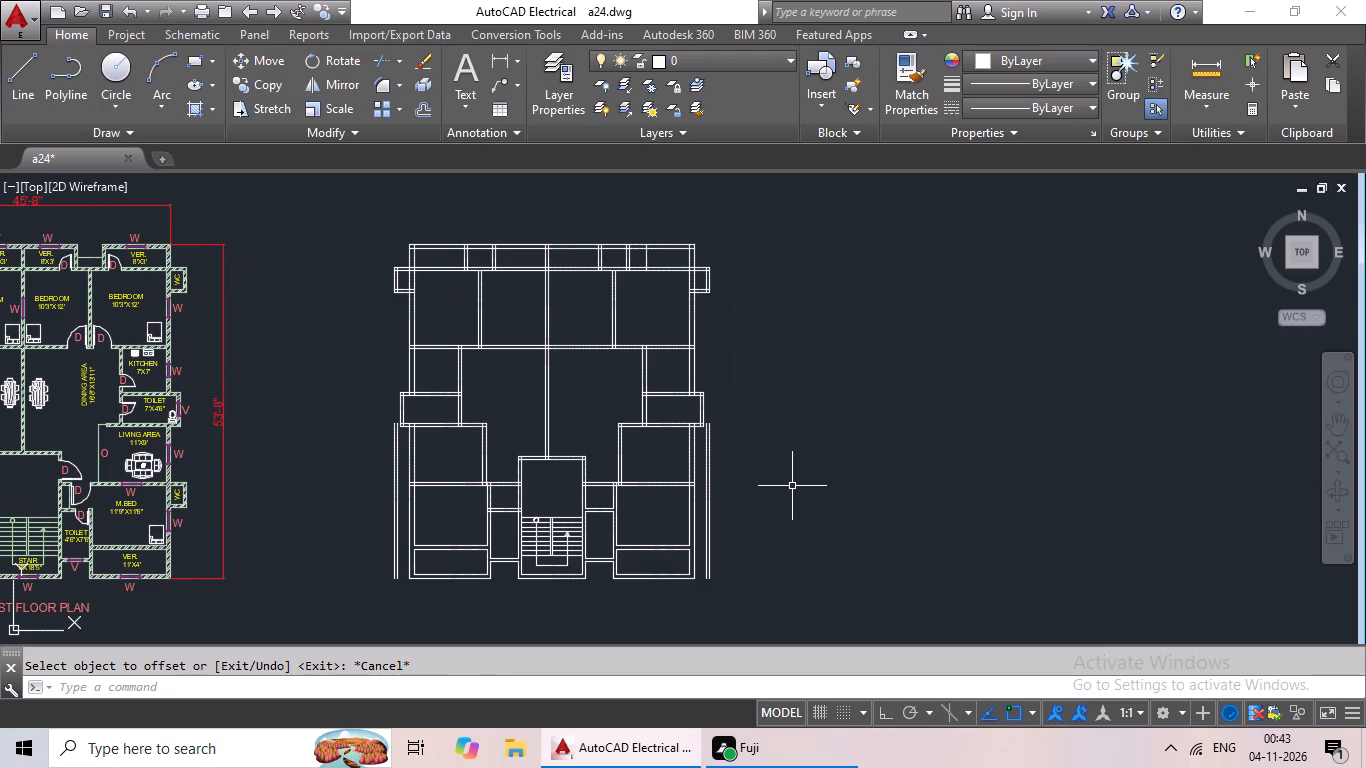
# Offset the lower line of the horizontal wall beside the stair 3' downward on both the right and left halves of the plan.
pyautogui.press('o')
pyautogui.press('Return')
pyautogui.write("3'")
pyautogui.press('Return')
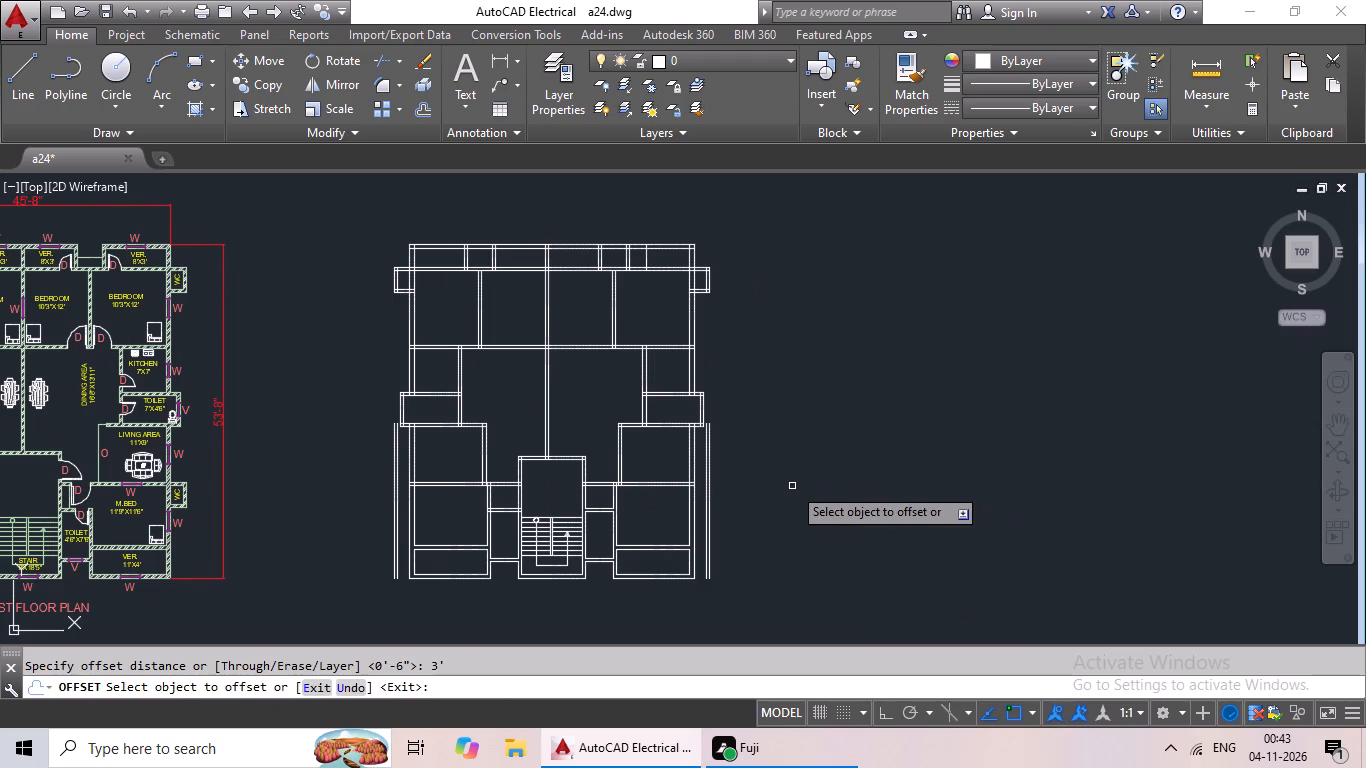
pyautogui.scroll(2, 689, 517)
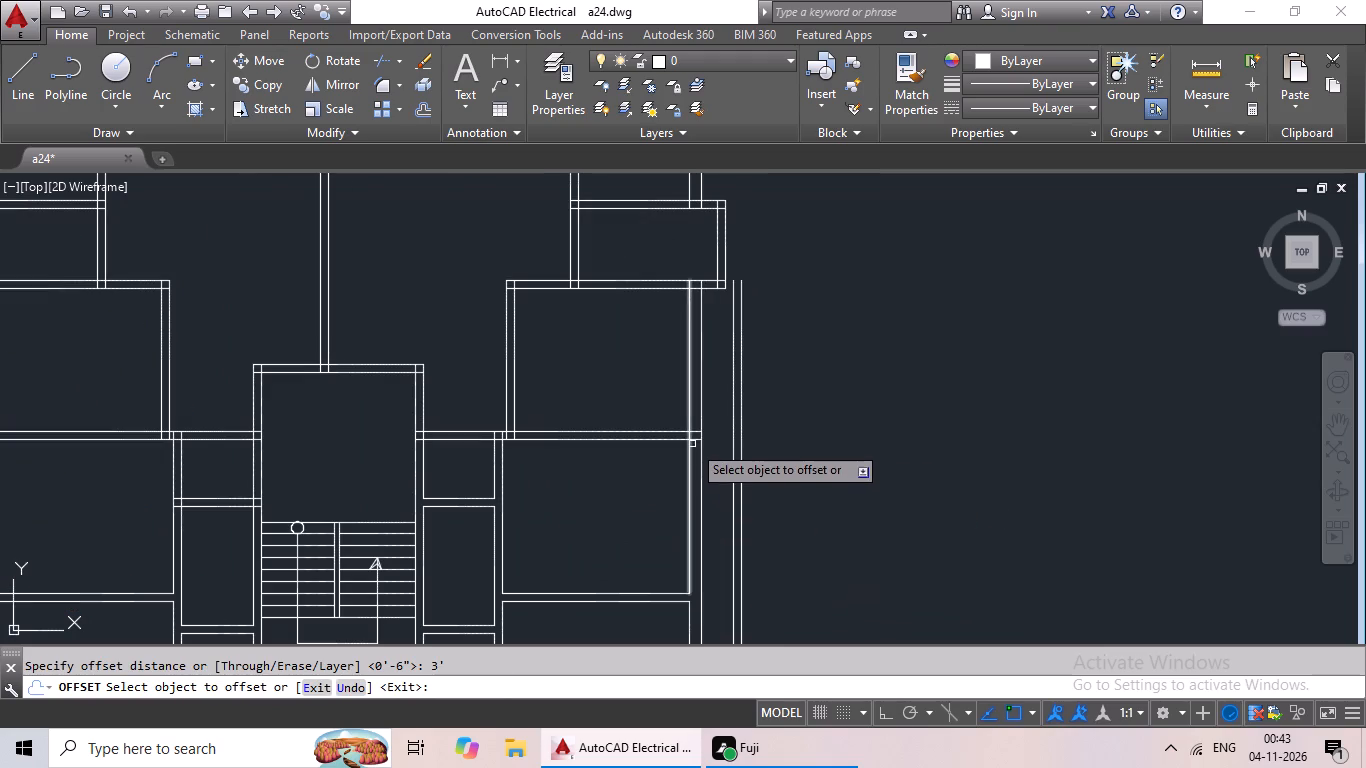
pyautogui.click(663, 441)
pyautogui.click(657, 467)
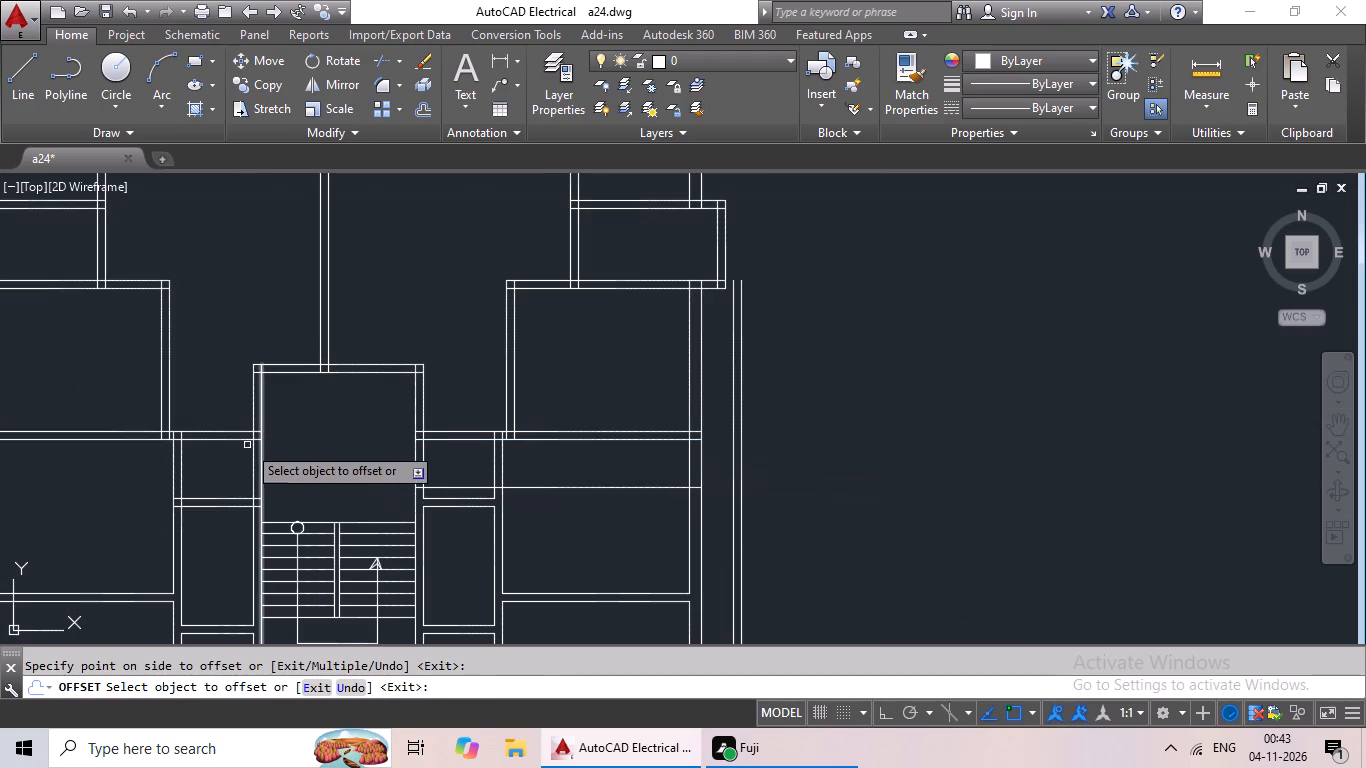
pyautogui.click(210, 439)
pyautogui.click(204, 455)
pyautogui.scroll(-1, 530, 518)
pyautogui.moveTo(536, 514); pyautogui.dragTo(583, 495, button='middle')
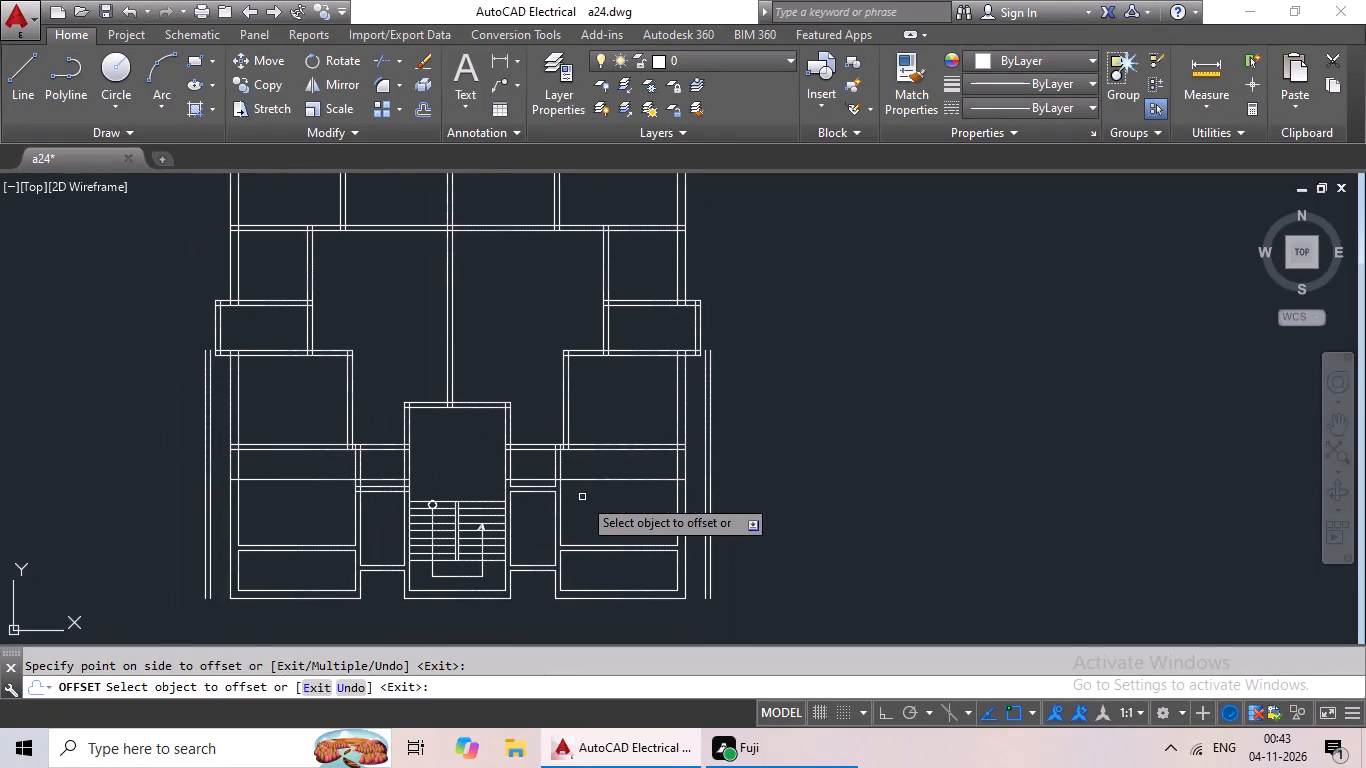
# Trim the 3' offset line out of the small rooms on both sides of the stair, and finish trimming.
pyautogui.press('Escape')
pyautogui.write('tr')
pyautogui.press('space')
pyautogui.press('space')
pyautogui.scroll(3, 342, 480)
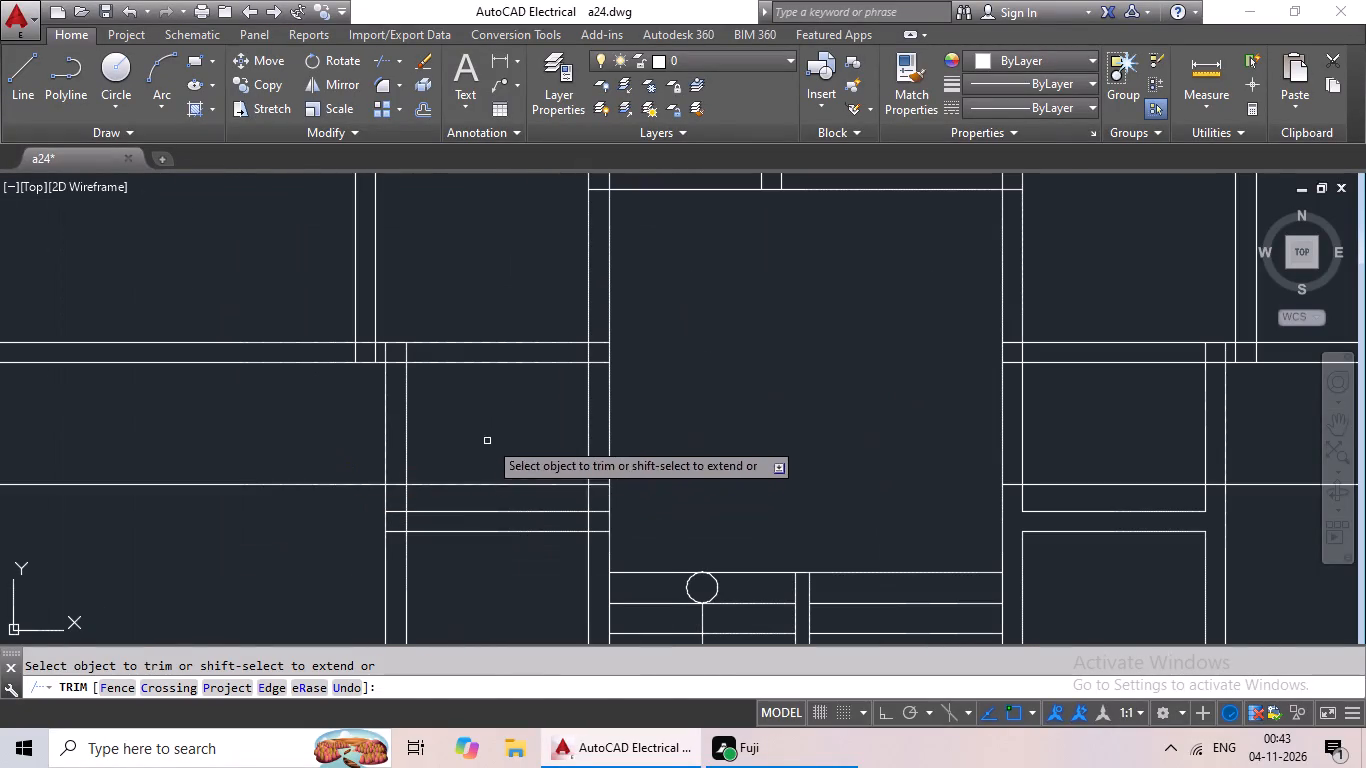
pyautogui.moveTo(486, 448); pyautogui.dragTo(451, 495)
pyautogui.click(451, 490)
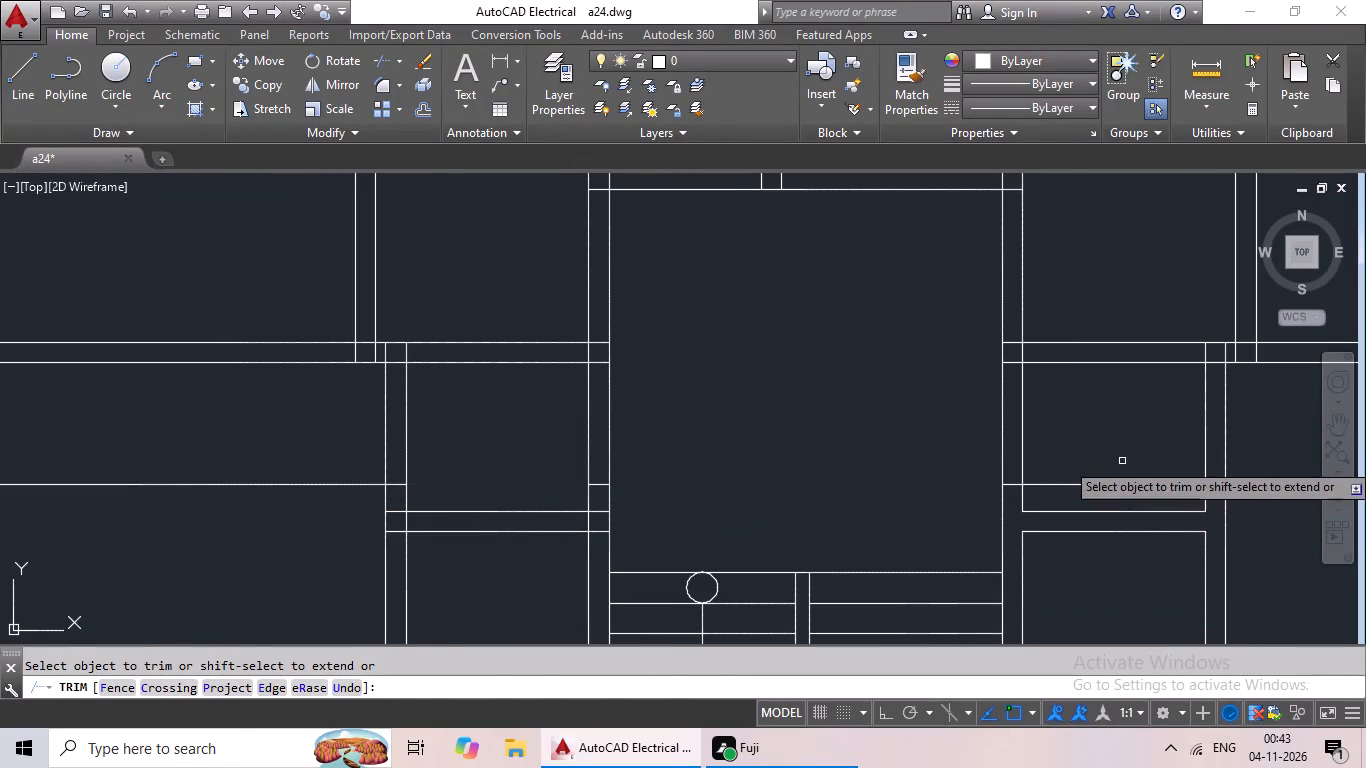
pyautogui.moveTo(1121, 464); pyautogui.dragTo(1111, 479)
pyautogui.click(1089, 498)
pyautogui.scroll(-2, 1093, 481)
pyautogui.moveTo(1026, 477); pyautogui.dragTo(732, 425, button='middle')
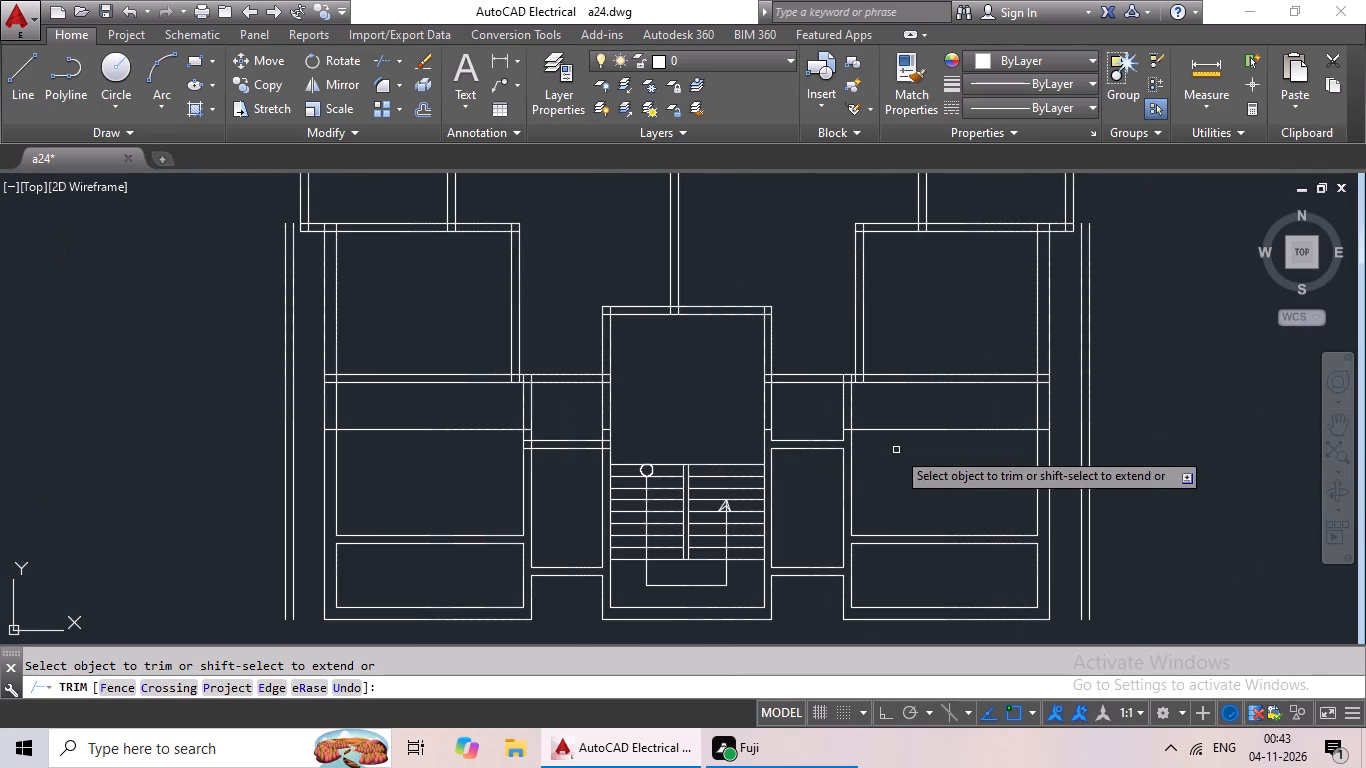
pyautogui.press('Escape')
pyautogui.press('Escape')
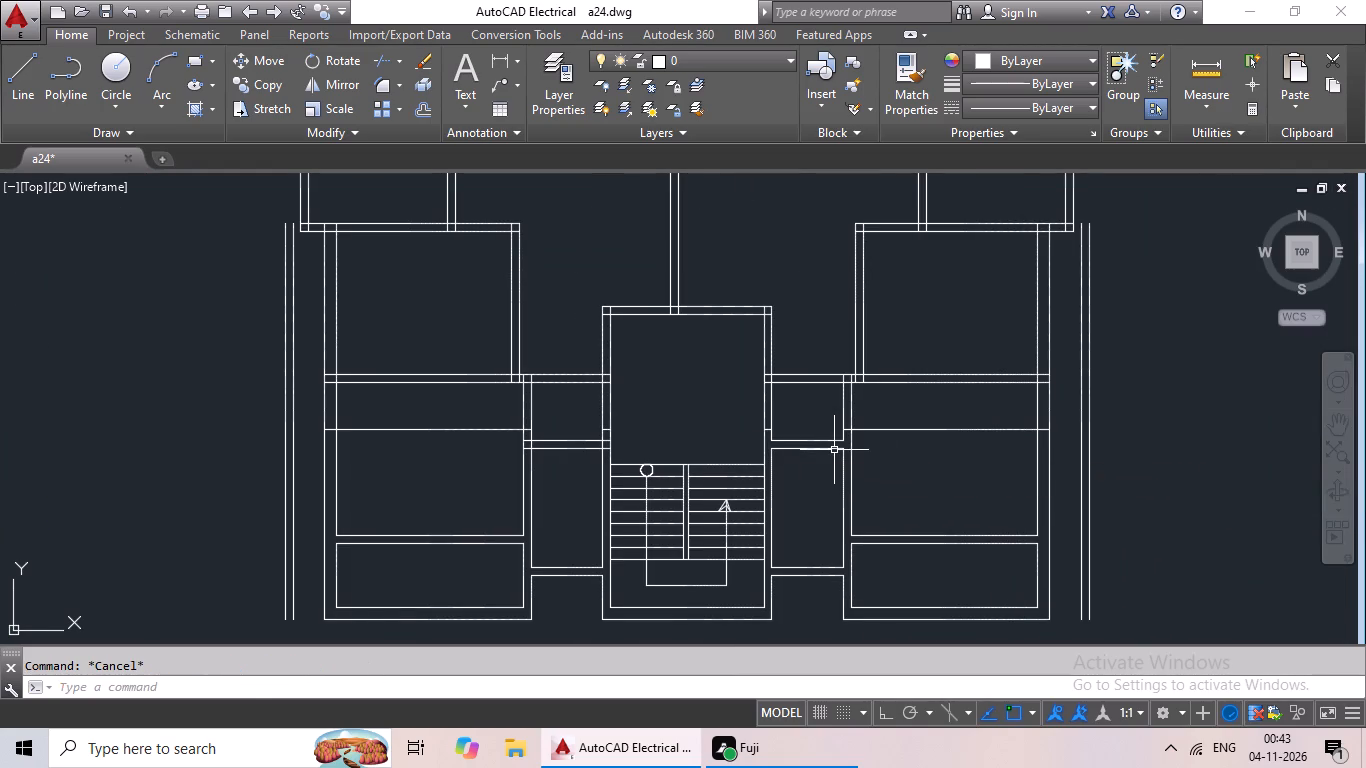
# Offset the new horizontal line in the lower right and lower left rooms 6" downward.
pyautogui.press('o')
pyautogui.press('Return')
pyautogui.write('6"')
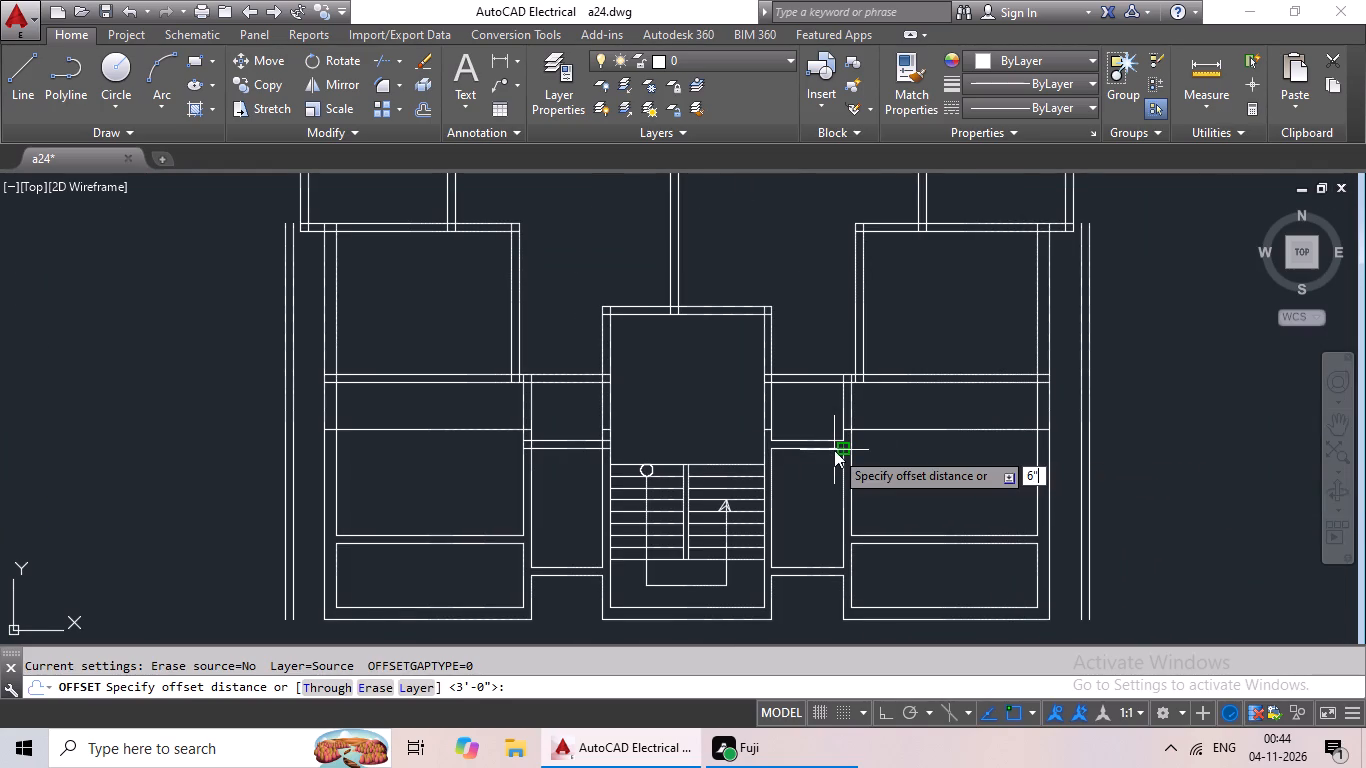
pyautogui.press('Return')
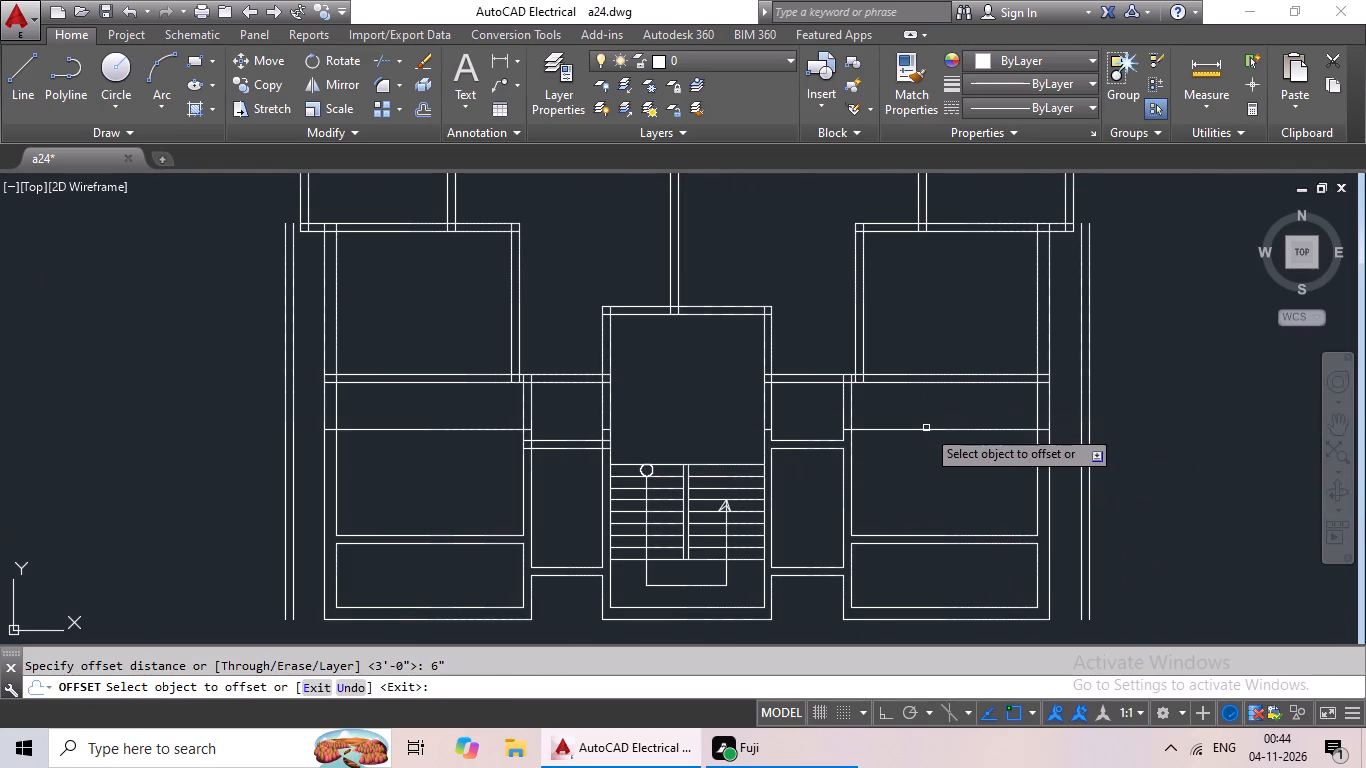
pyautogui.moveTo(926, 430); pyautogui.dragTo(926, 459)
pyautogui.click(926, 487)
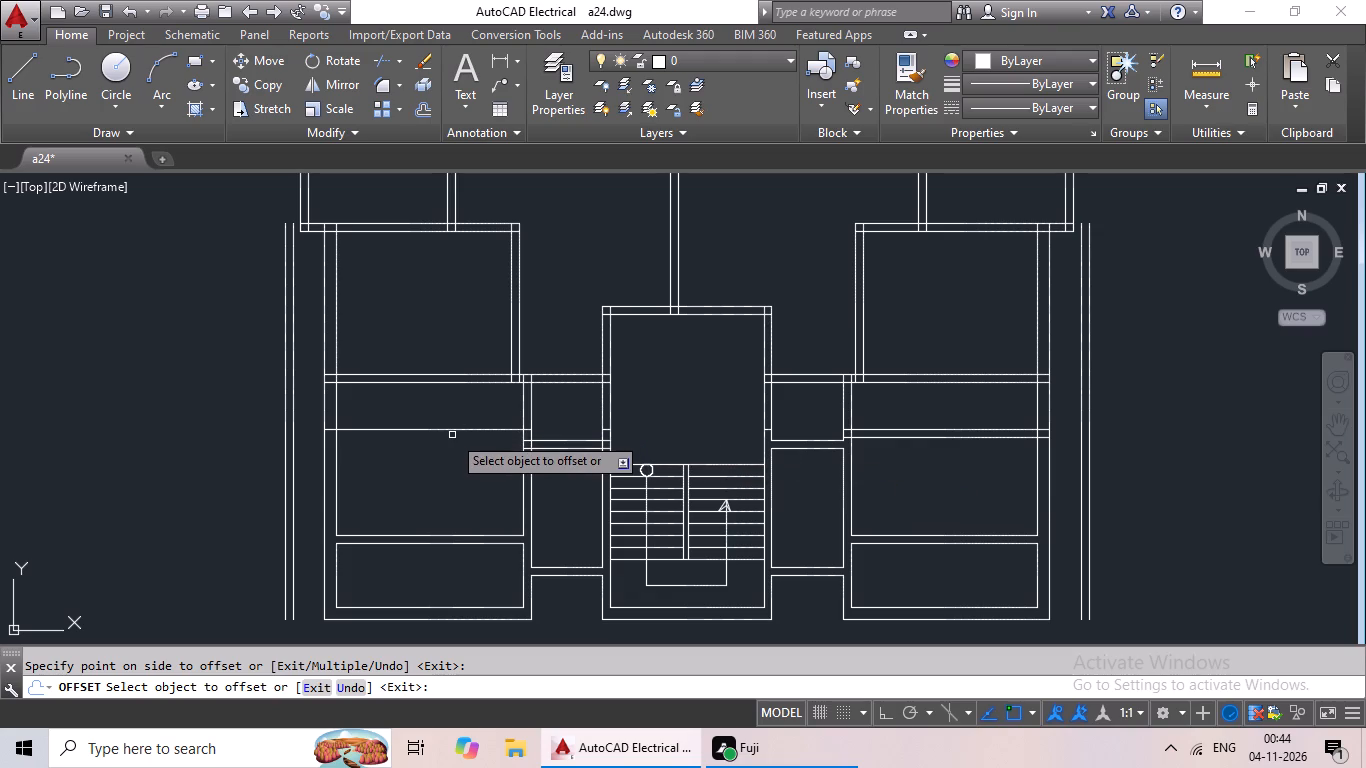
pyautogui.moveTo(456, 432); pyautogui.dragTo(445, 468)
pyautogui.click(444, 477)
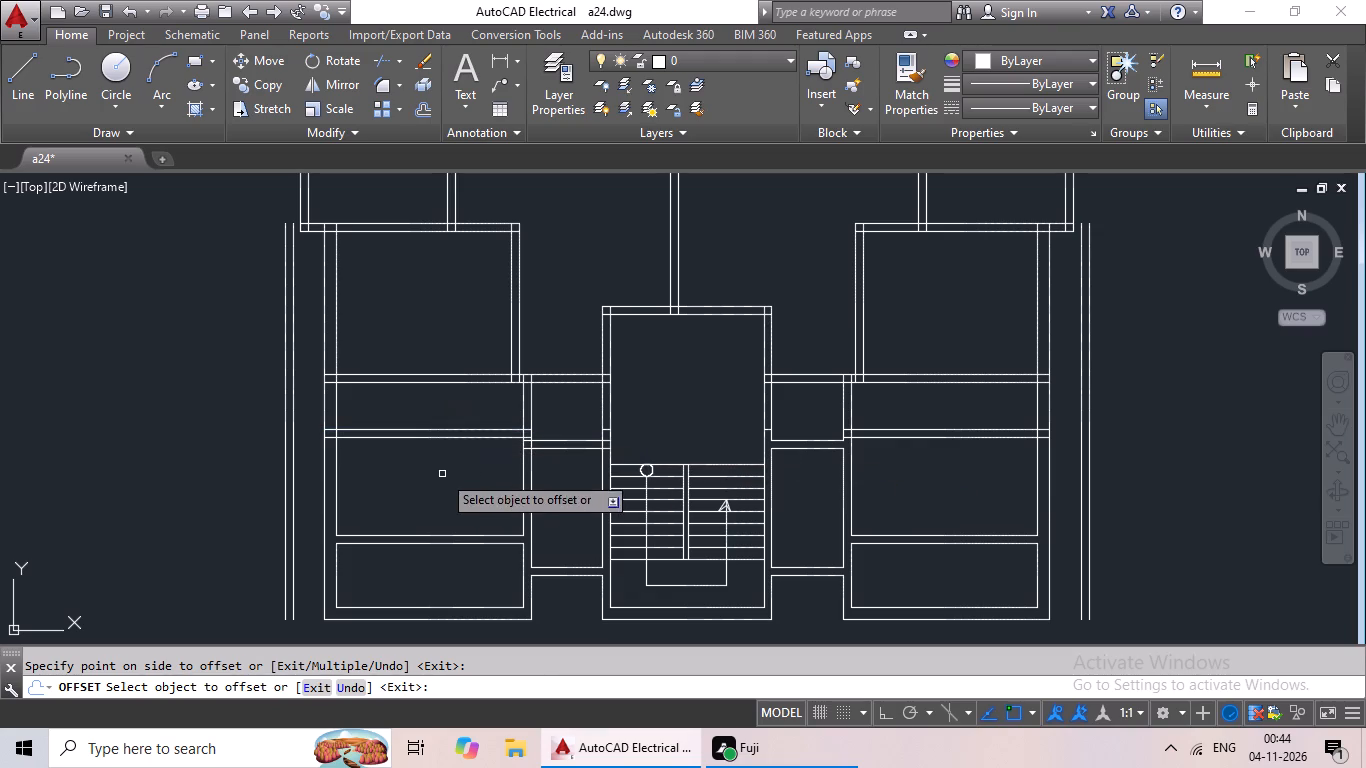
pyautogui.press('Escape')
pyautogui.press('Escape')
# Extend both pairs of horizontal wall lines of the lower left room to the outermost vertical line outside the left wall.
pyautogui.write('ex')
pyautogui.press('space')
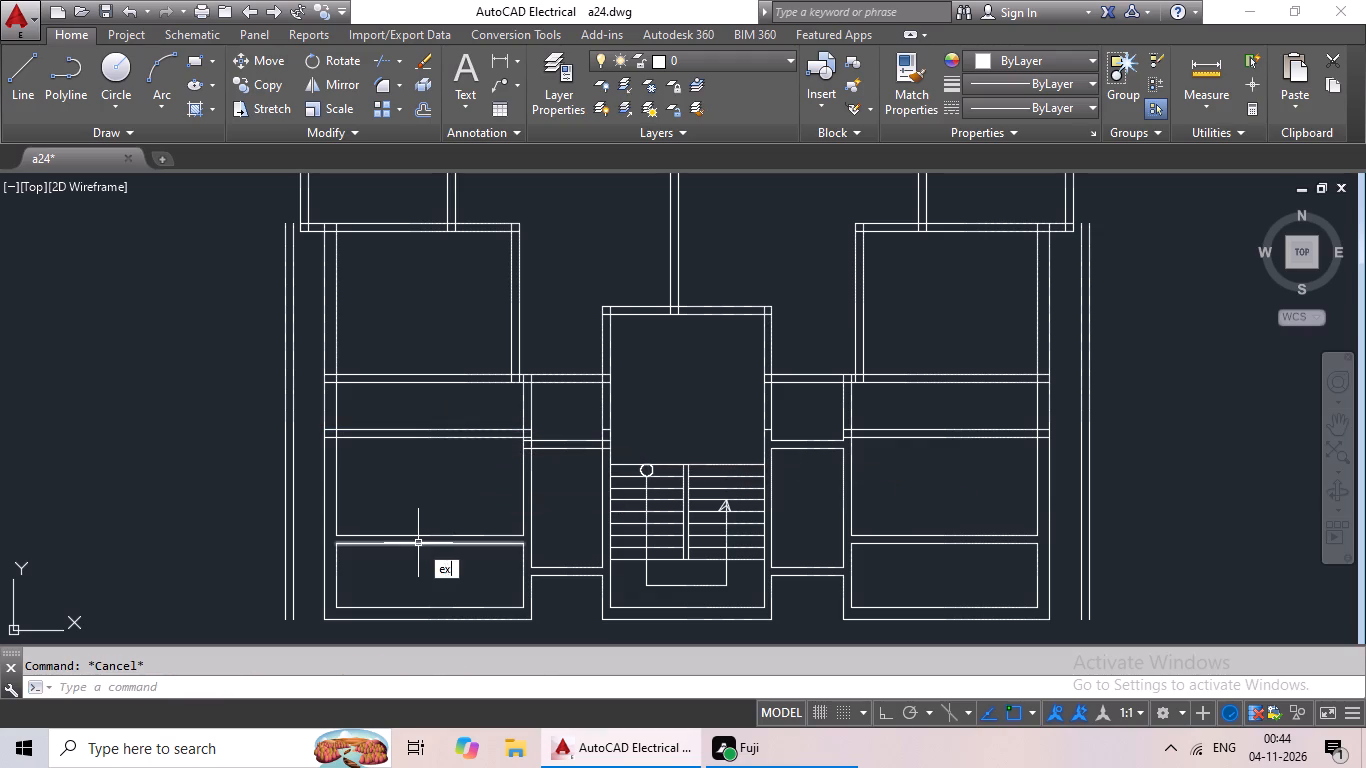
pyautogui.press('space')
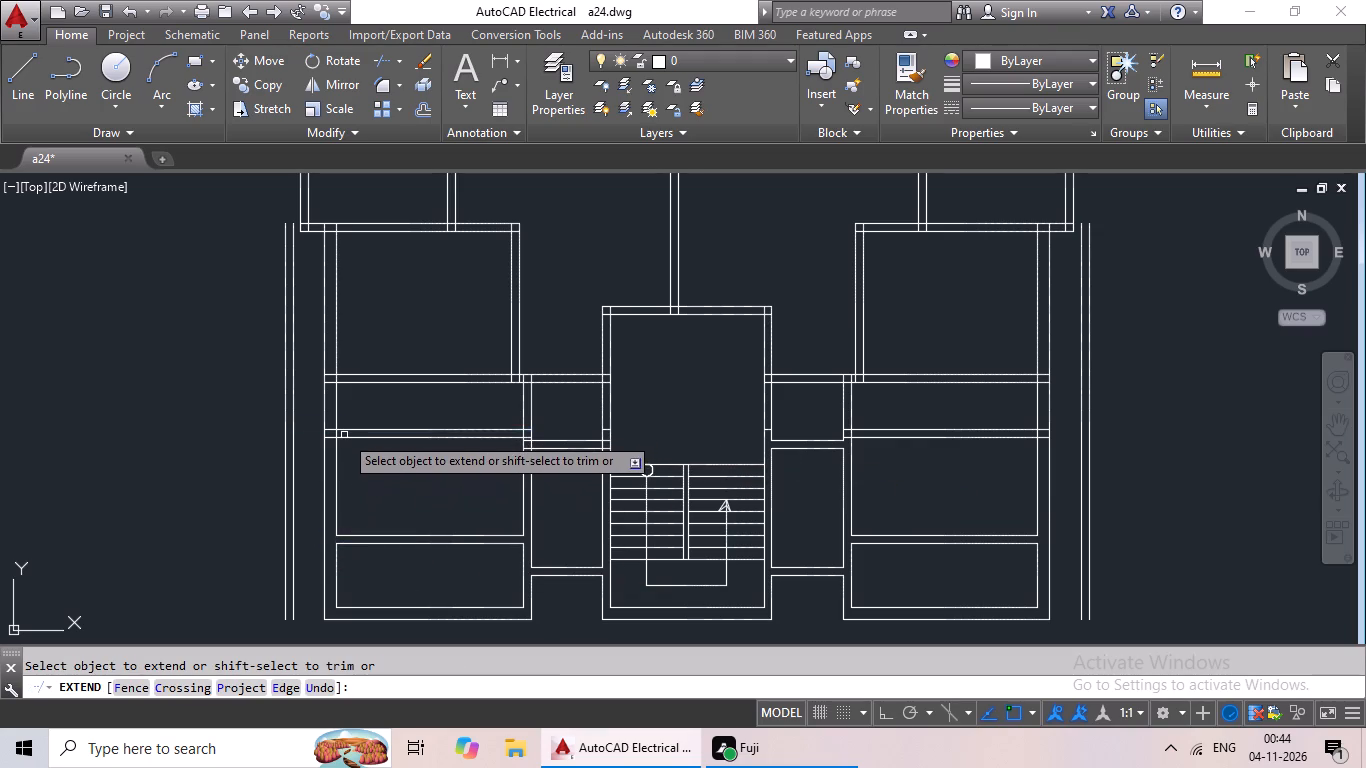
pyautogui.click(365, 427)
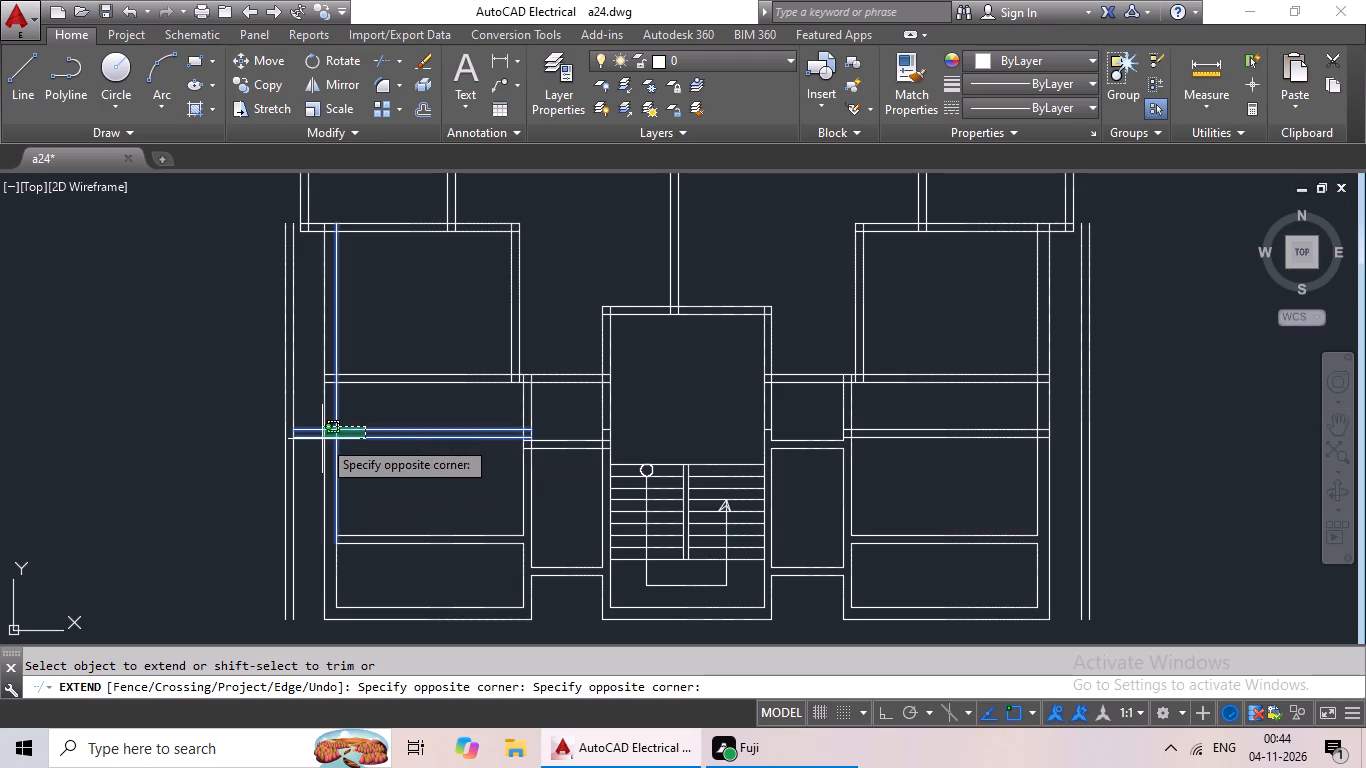
pyautogui.click(322, 439)
pyautogui.click(361, 442)
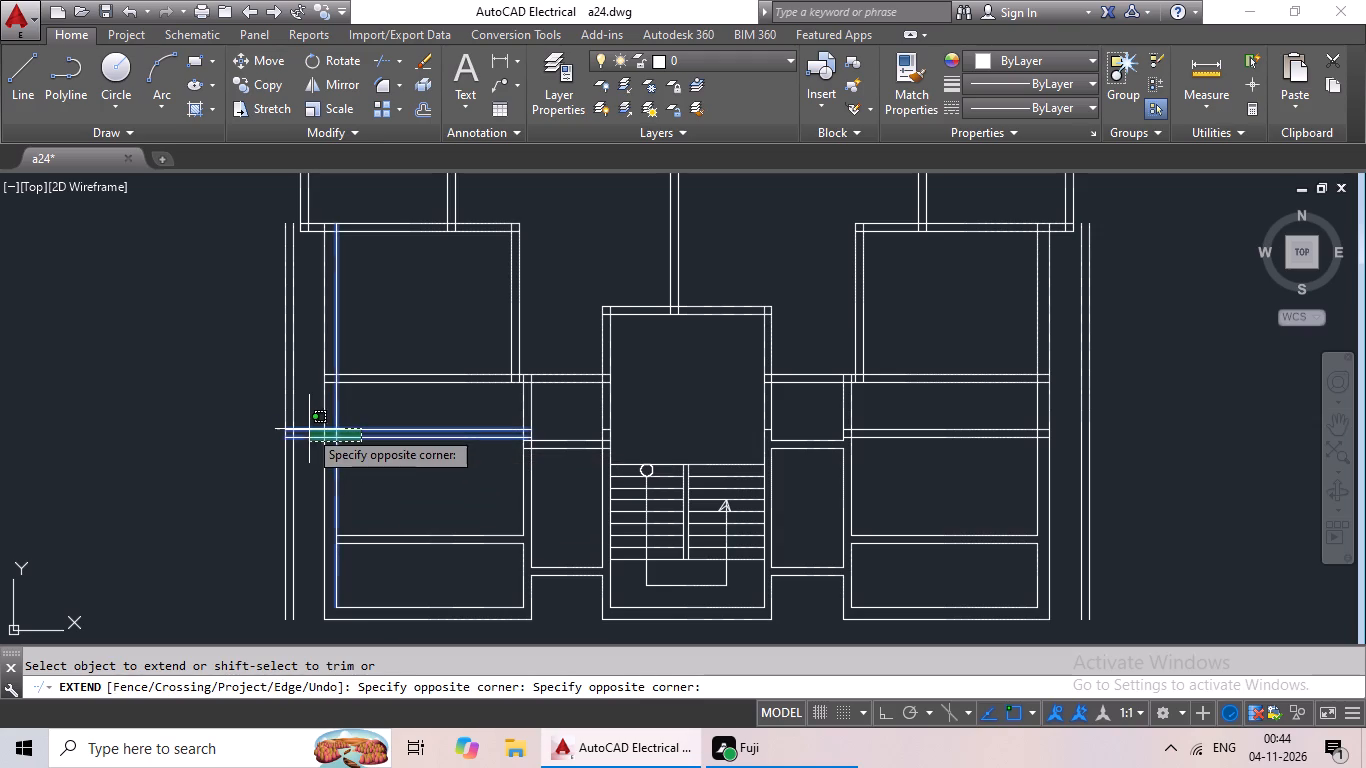
pyautogui.click(305, 428)
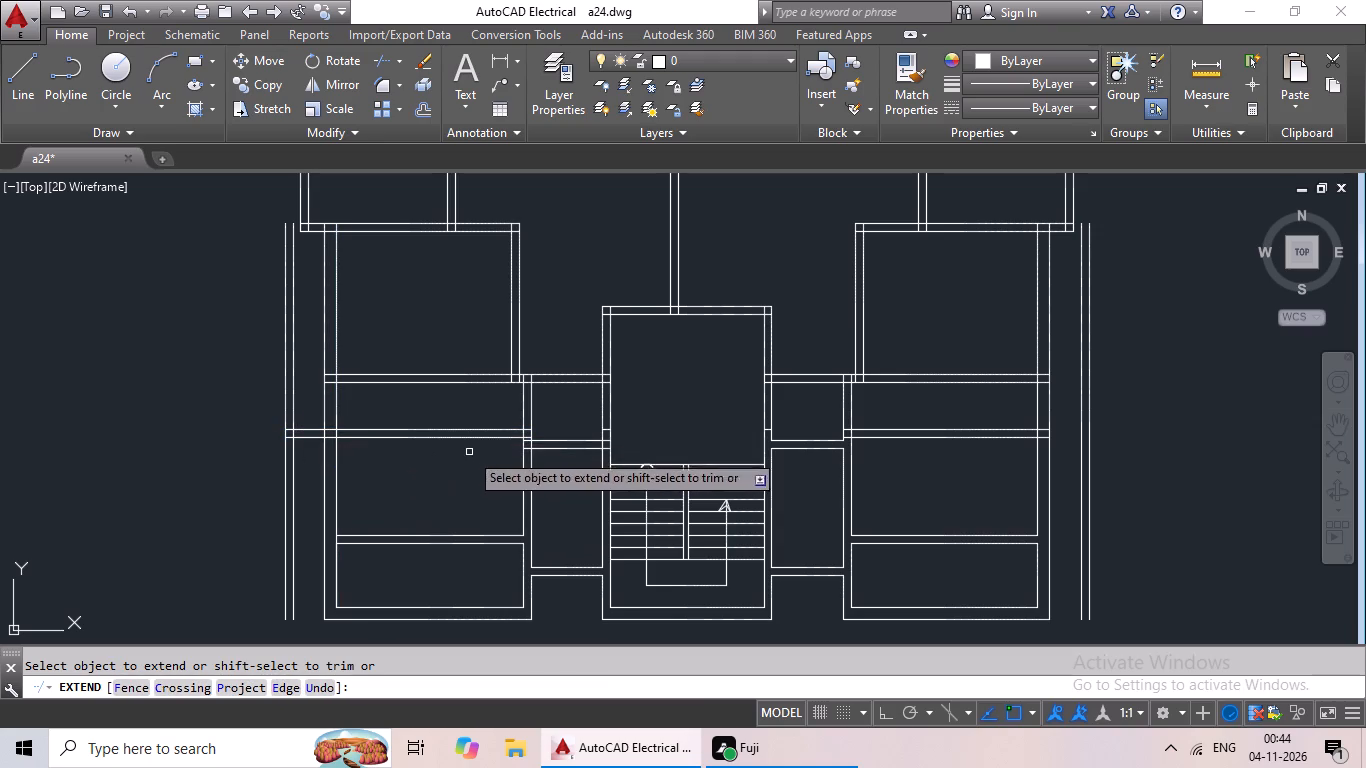
pyautogui.scroll(2, 362, 381)
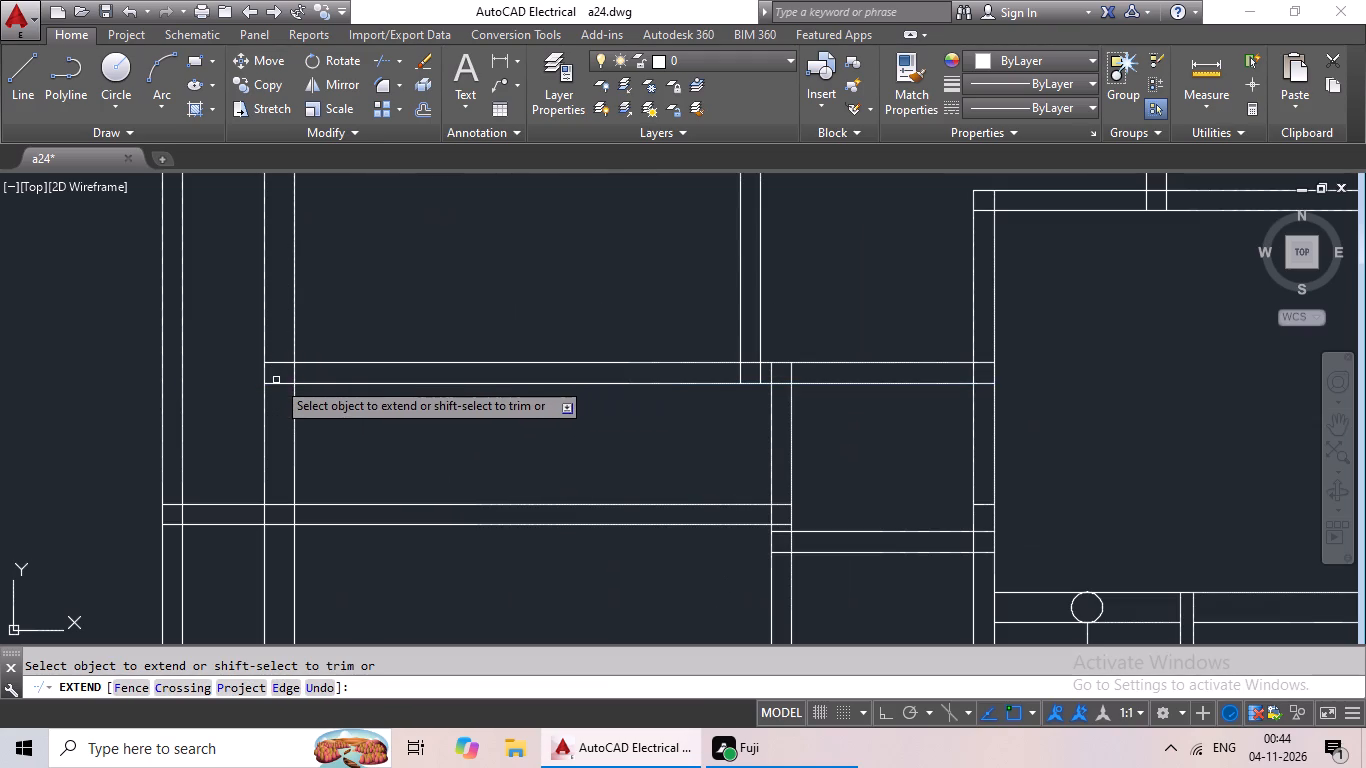
pyautogui.click(274, 385)
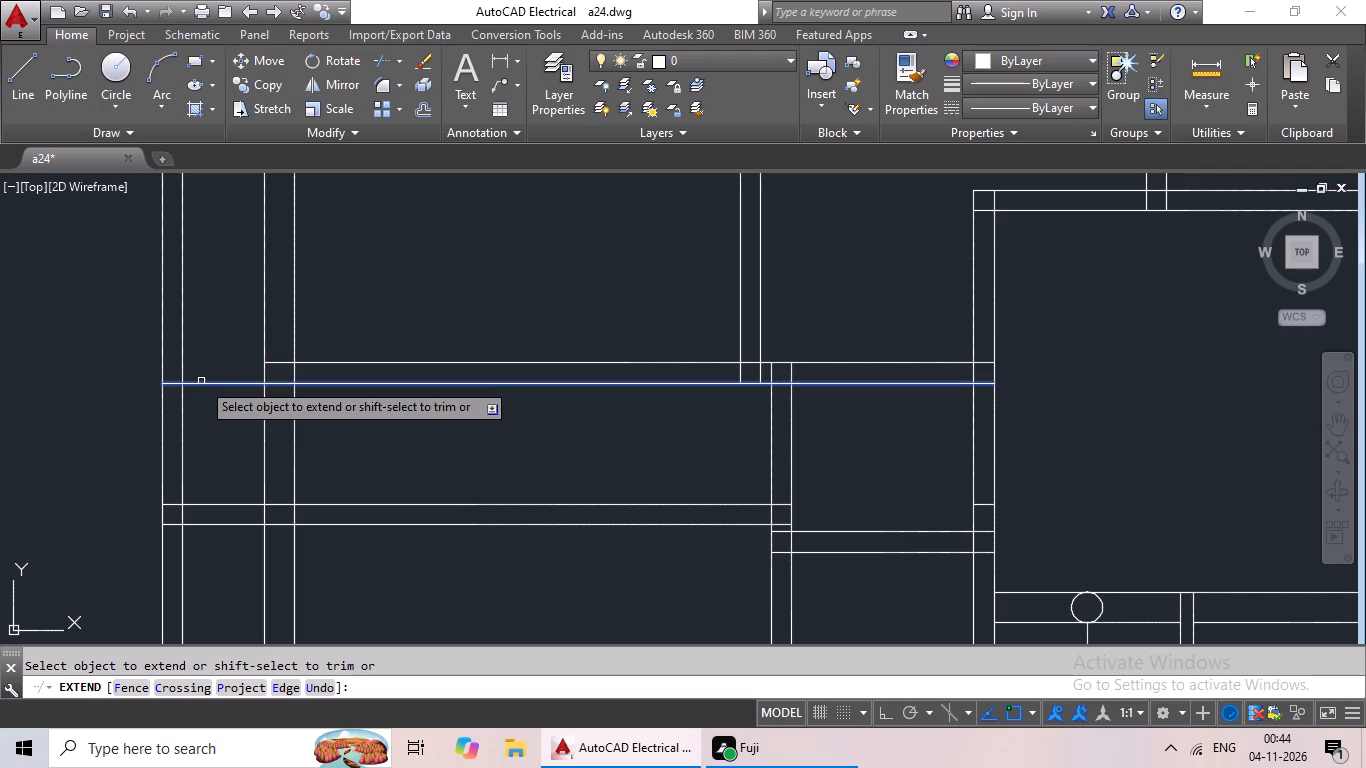
pyautogui.click(201, 381)
pyautogui.click(278, 364)
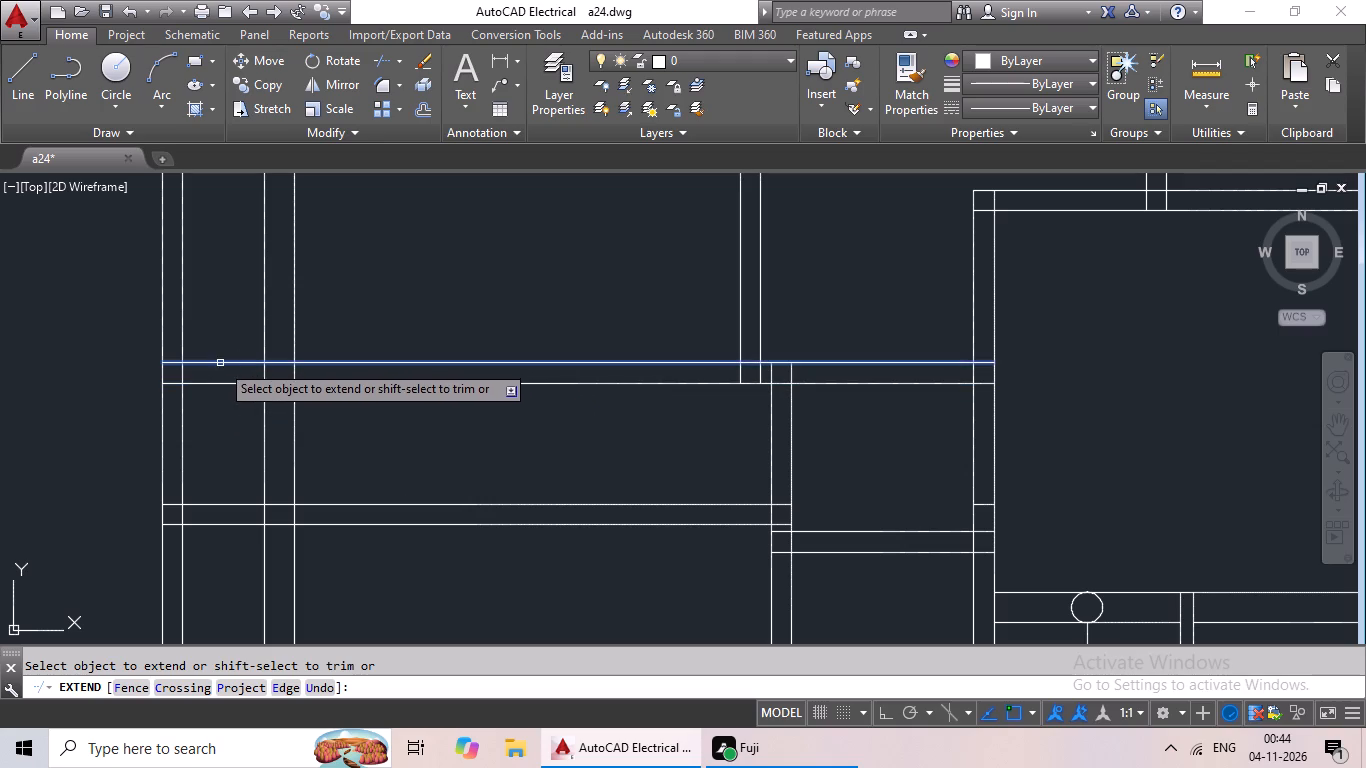
pyautogui.click(220, 363)
# Extend both pairs of horizontal wall lines of the lower right room to the outermost vertical line outside the right wall.
pyautogui.scroll(-1, 568, 439)
pyautogui.moveTo(611, 463); pyautogui.dragTo(242, 393, button='middle')
pyautogui.scroll(-1, 822, 464)
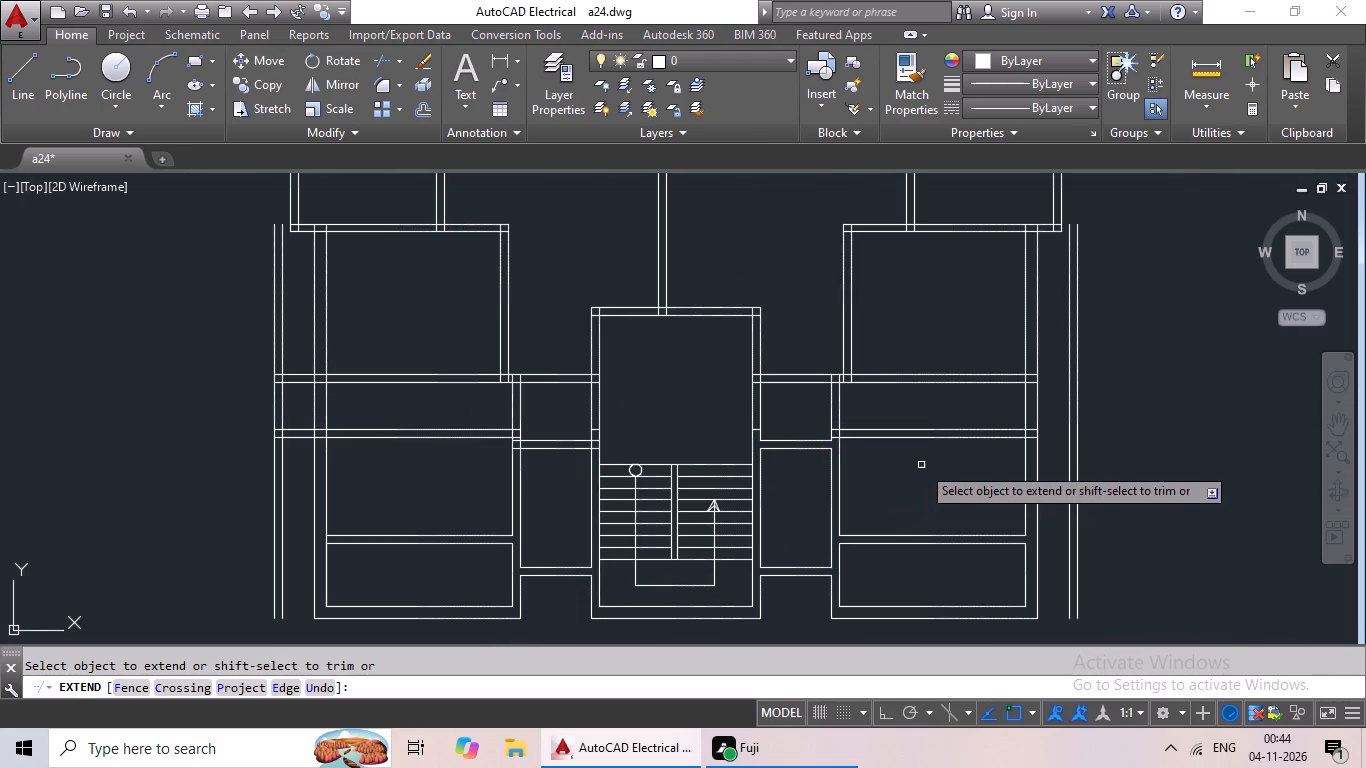
pyautogui.scroll(2, 1013, 395)
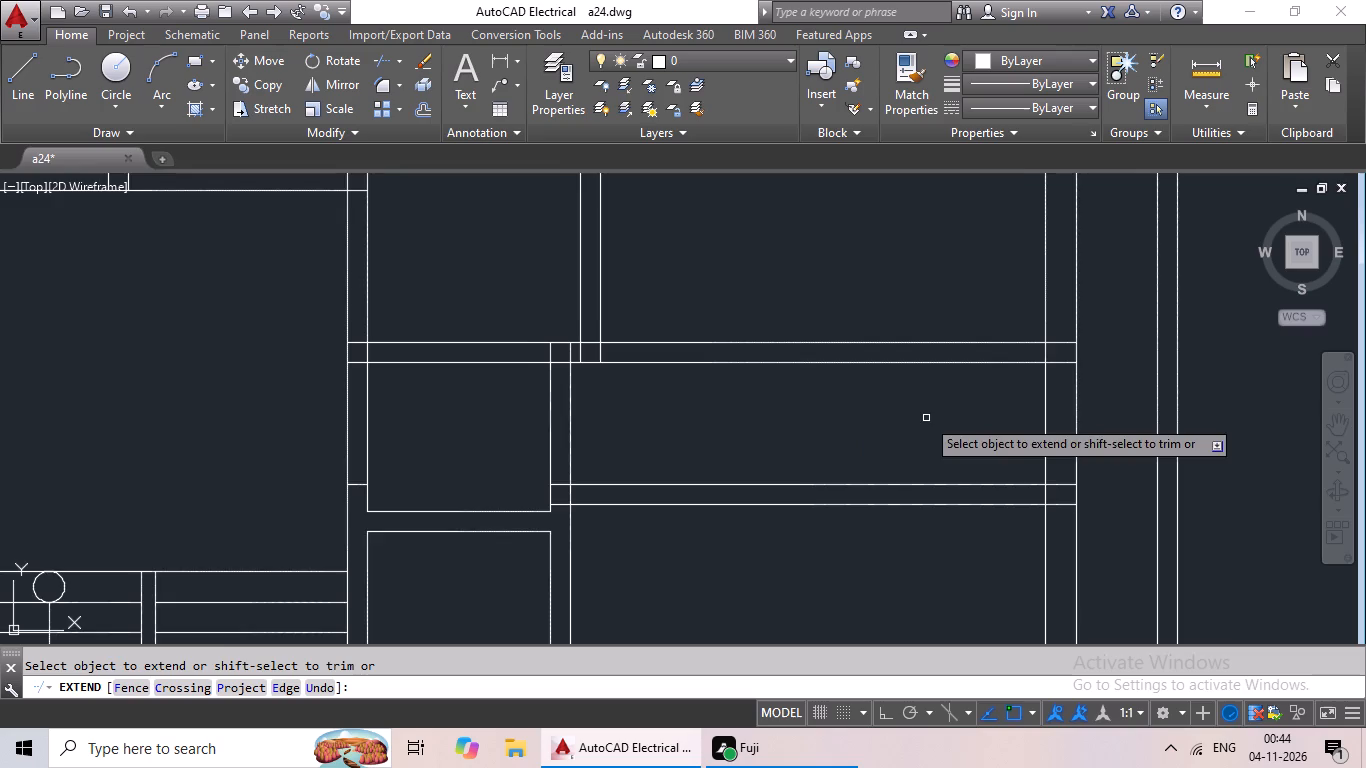
pyautogui.moveTo(921, 417); pyautogui.dragTo(725, 461, button='middle')
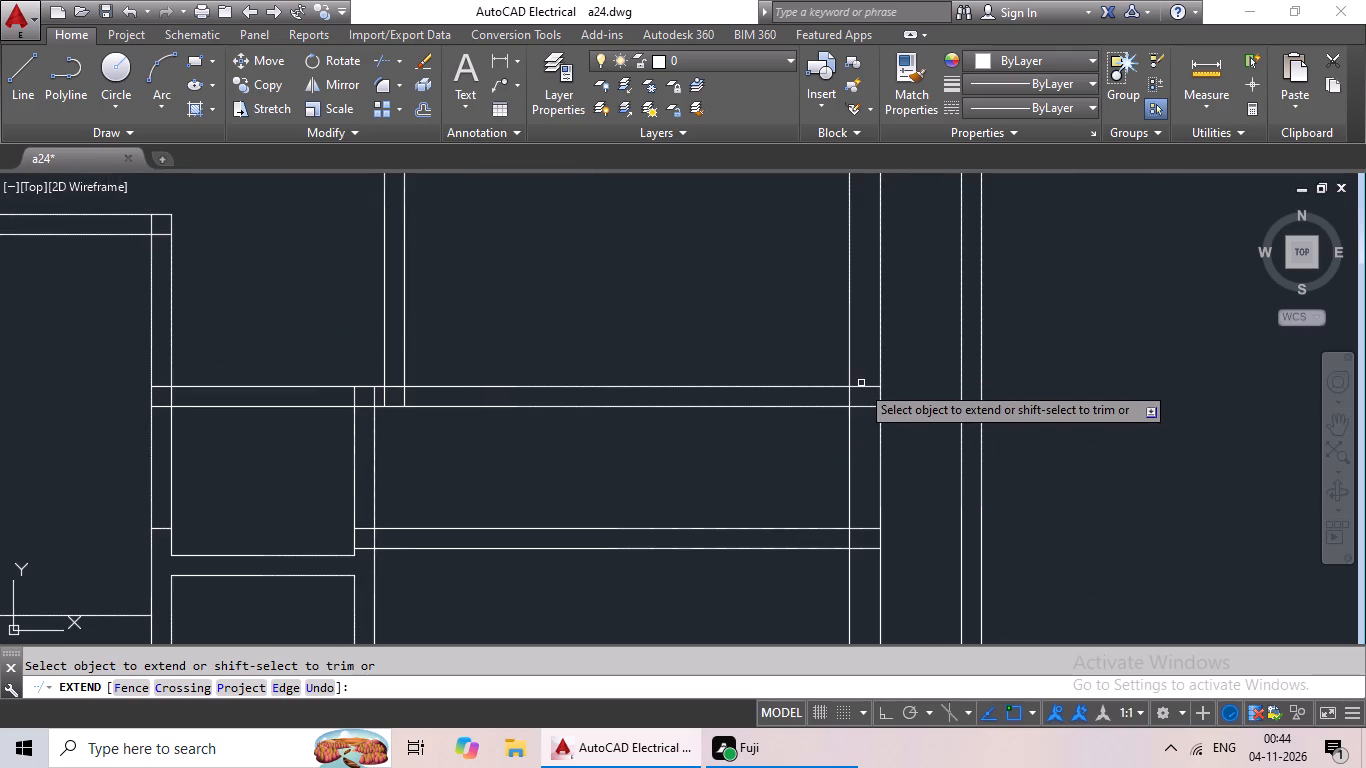
pyautogui.click(853, 389)
pyautogui.click(917, 387)
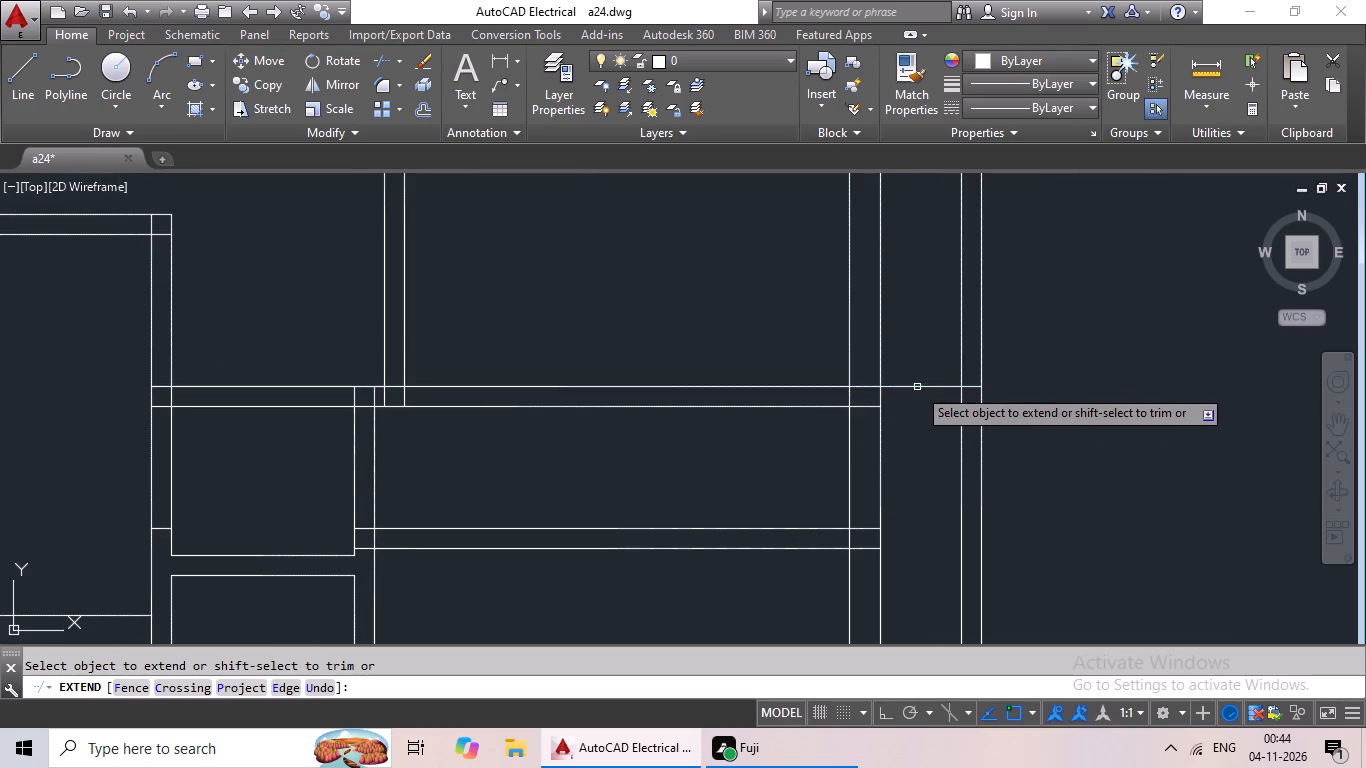
pyautogui.click(860, 408)
pyautogui.click(911, 407)
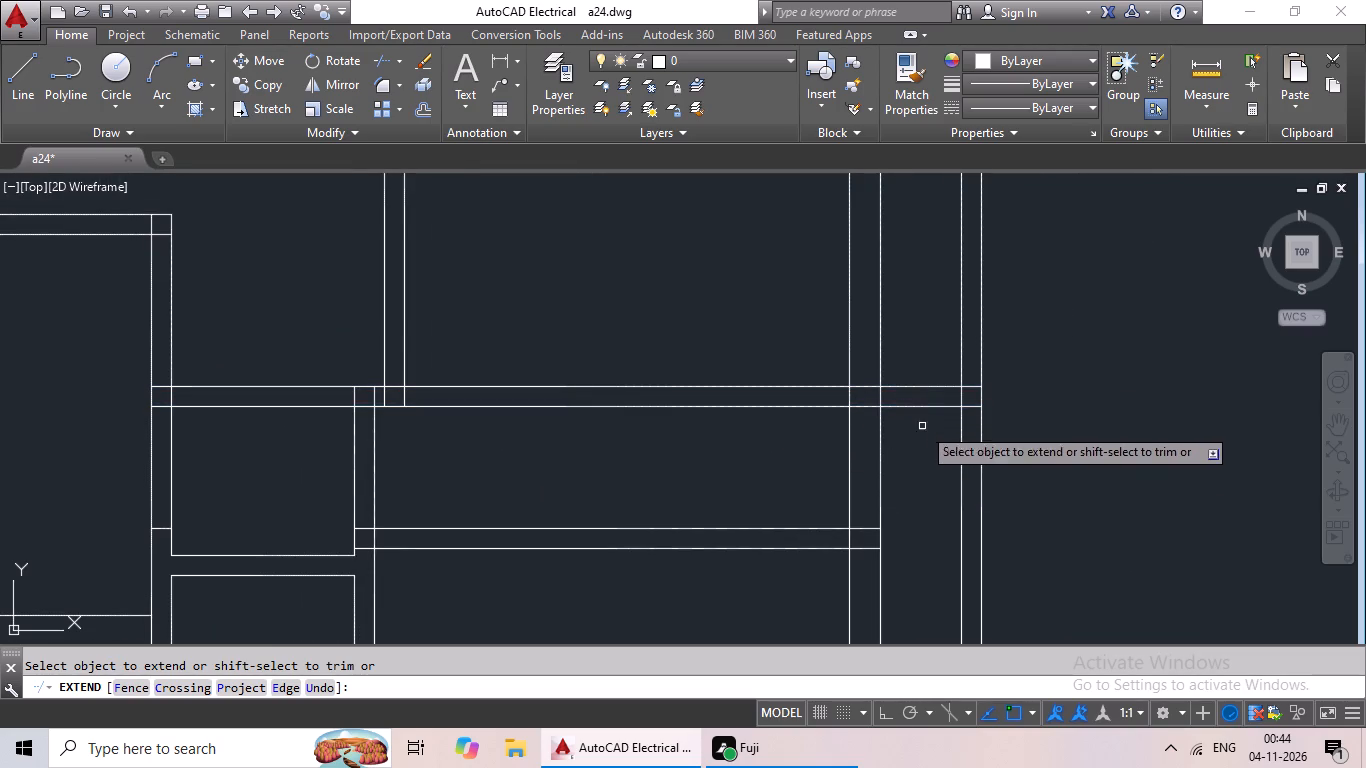
pyautogui.scroll(2, 855, 552)
pyautogui.click(863, 493)
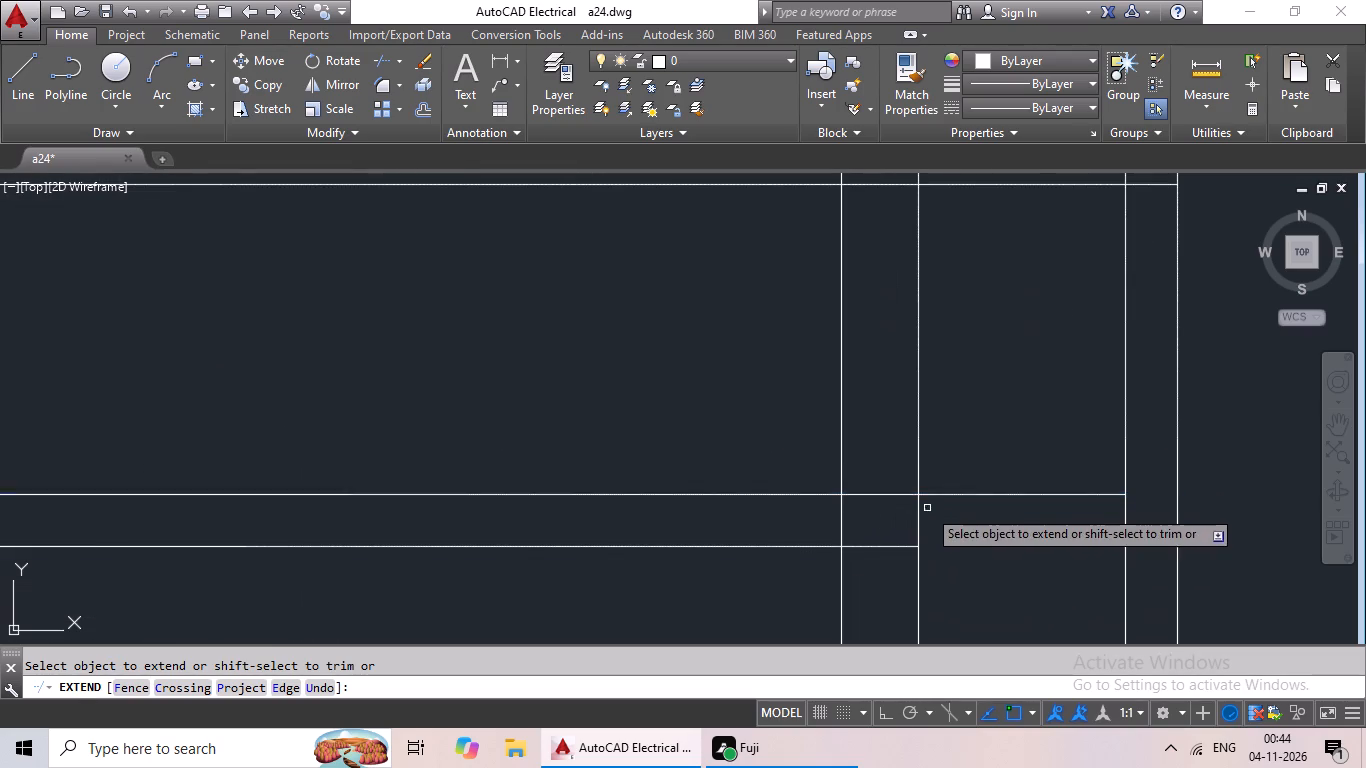
pyautogui.click(1004, 496)
pyautogui.moveTo(1007, 536); pyautogui.dragTo(965, 448, button='middle')
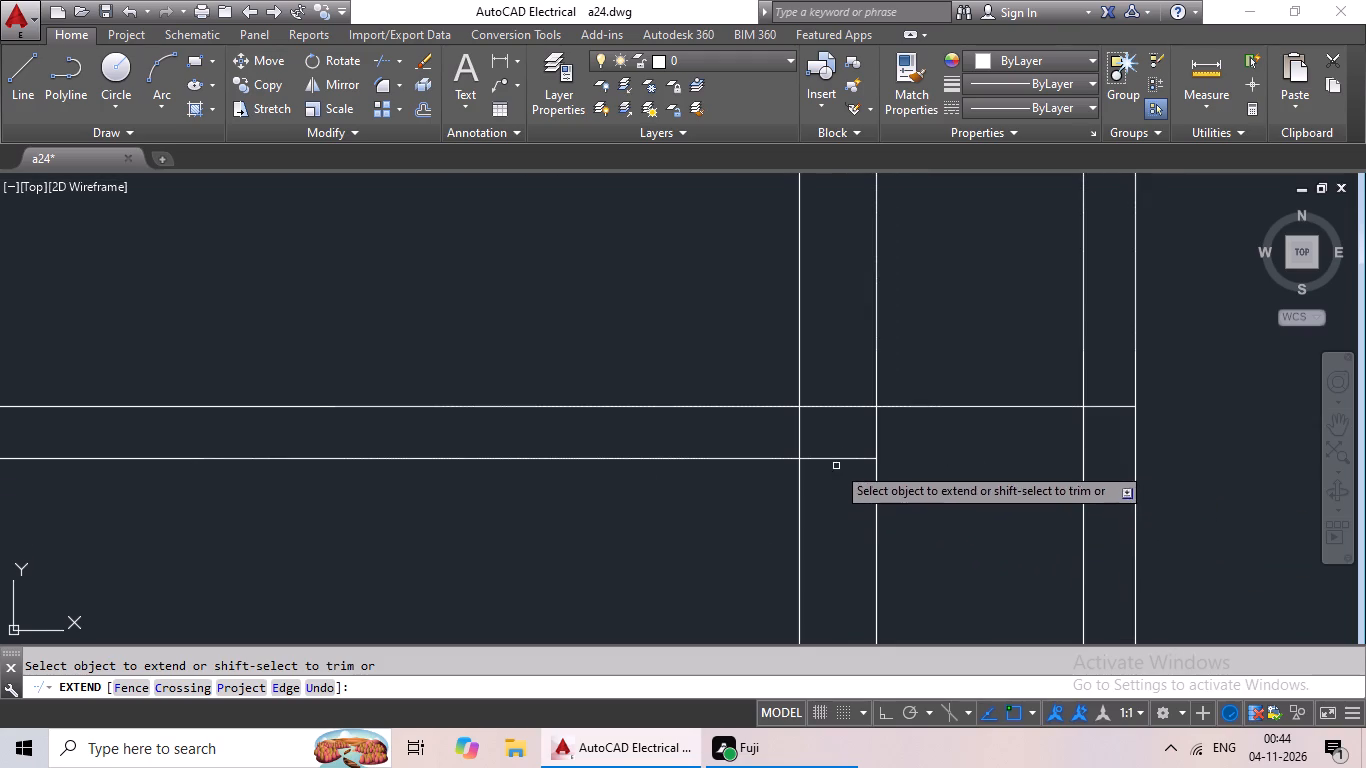
pyautogui.click(861, 458)
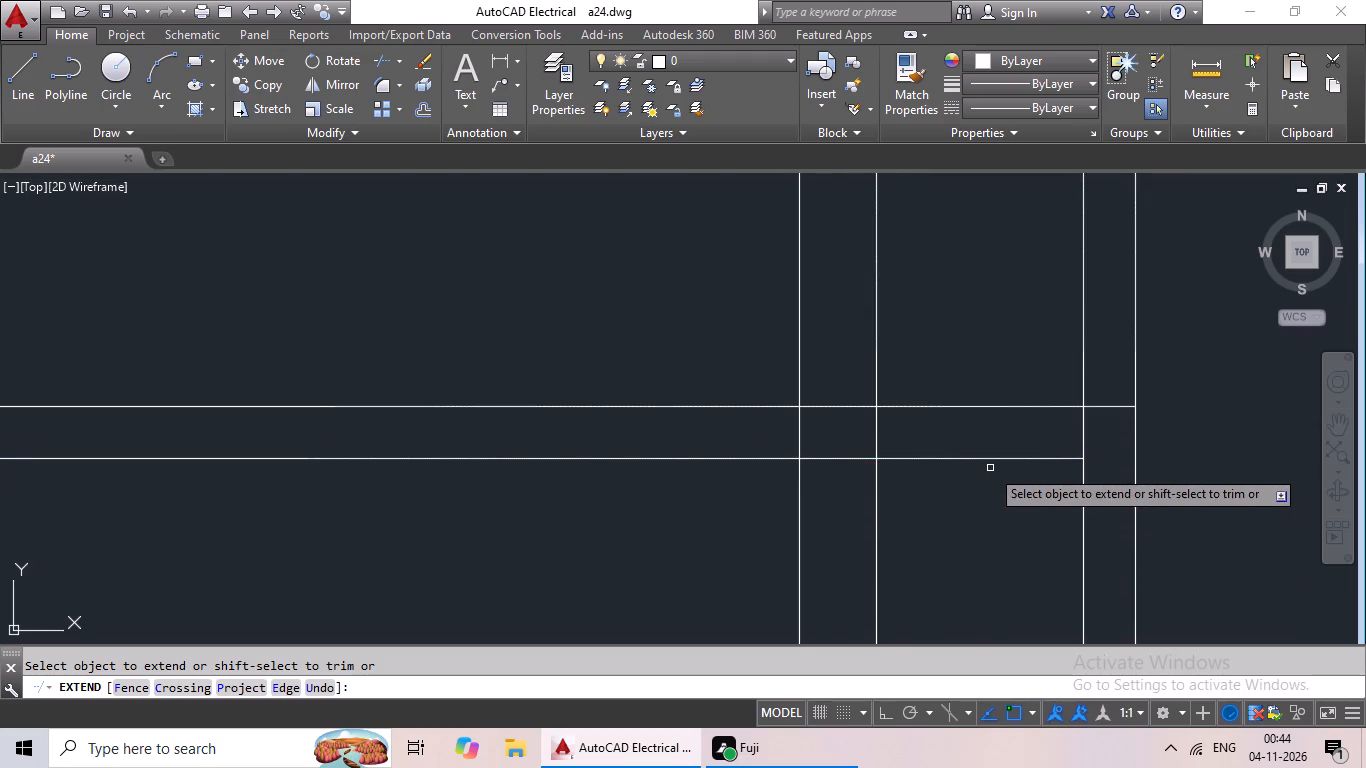
pyautogui.click(1021, 460)
pyautogui.scroll(-3, 1026, 460)
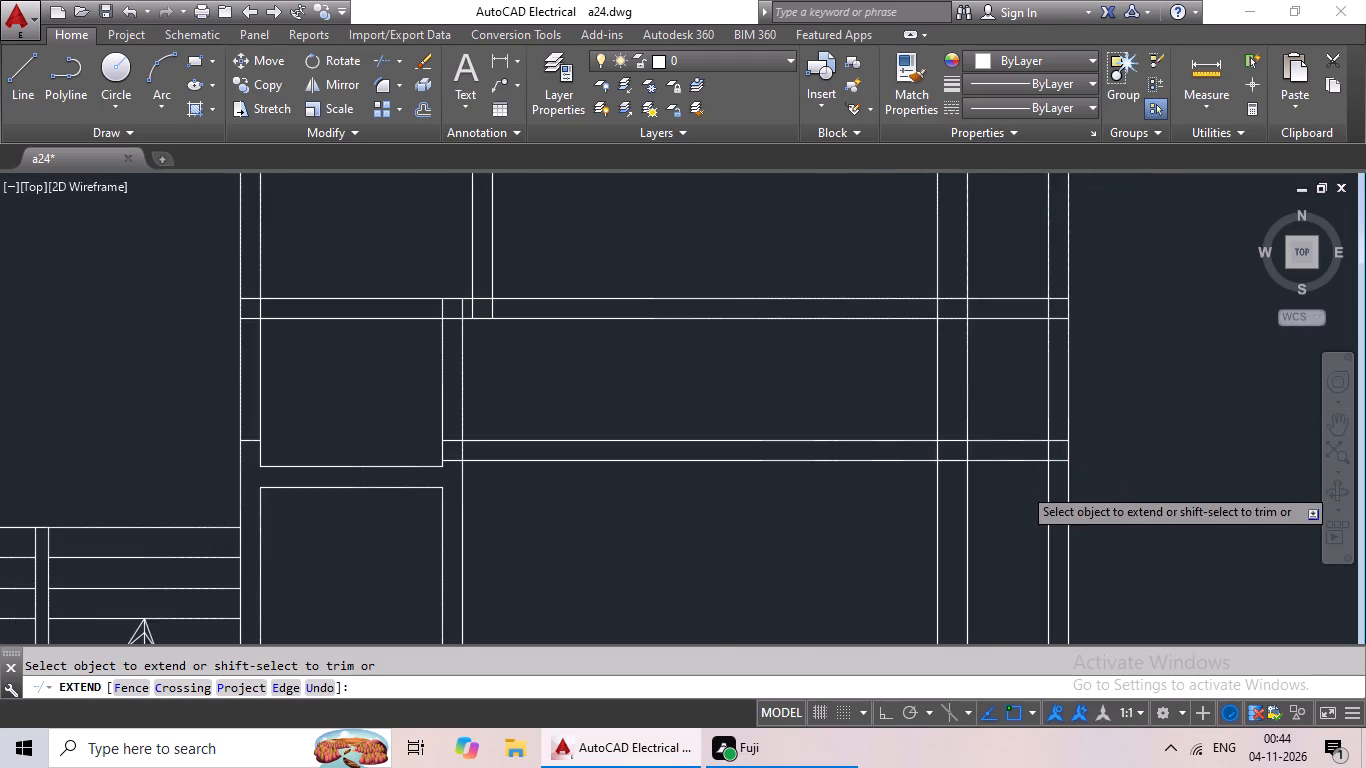
pyautogui.scroll(-1, 1022, 486)
pyautogui.moveTo(941, 511); pyautogui.dragTo(1004, 467, button='middle')
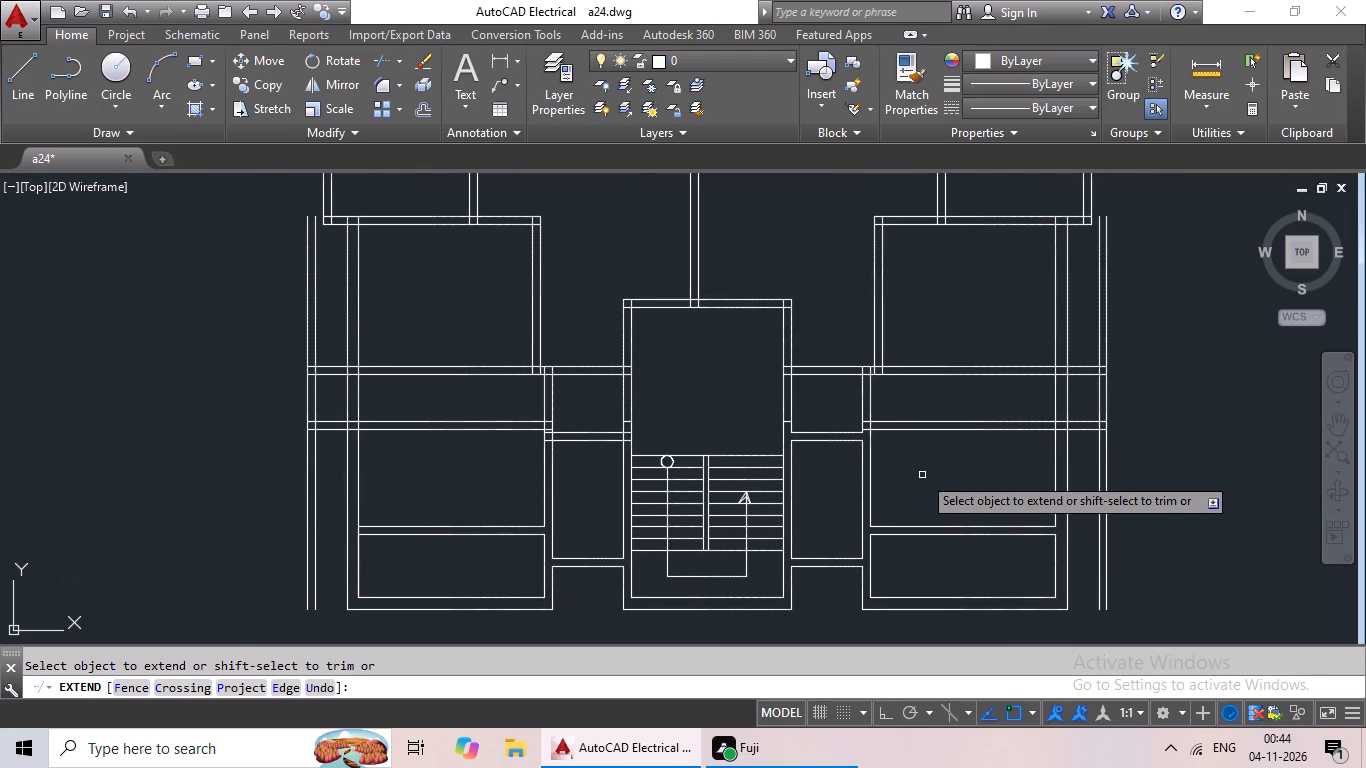
pyautogui.press('Escape')
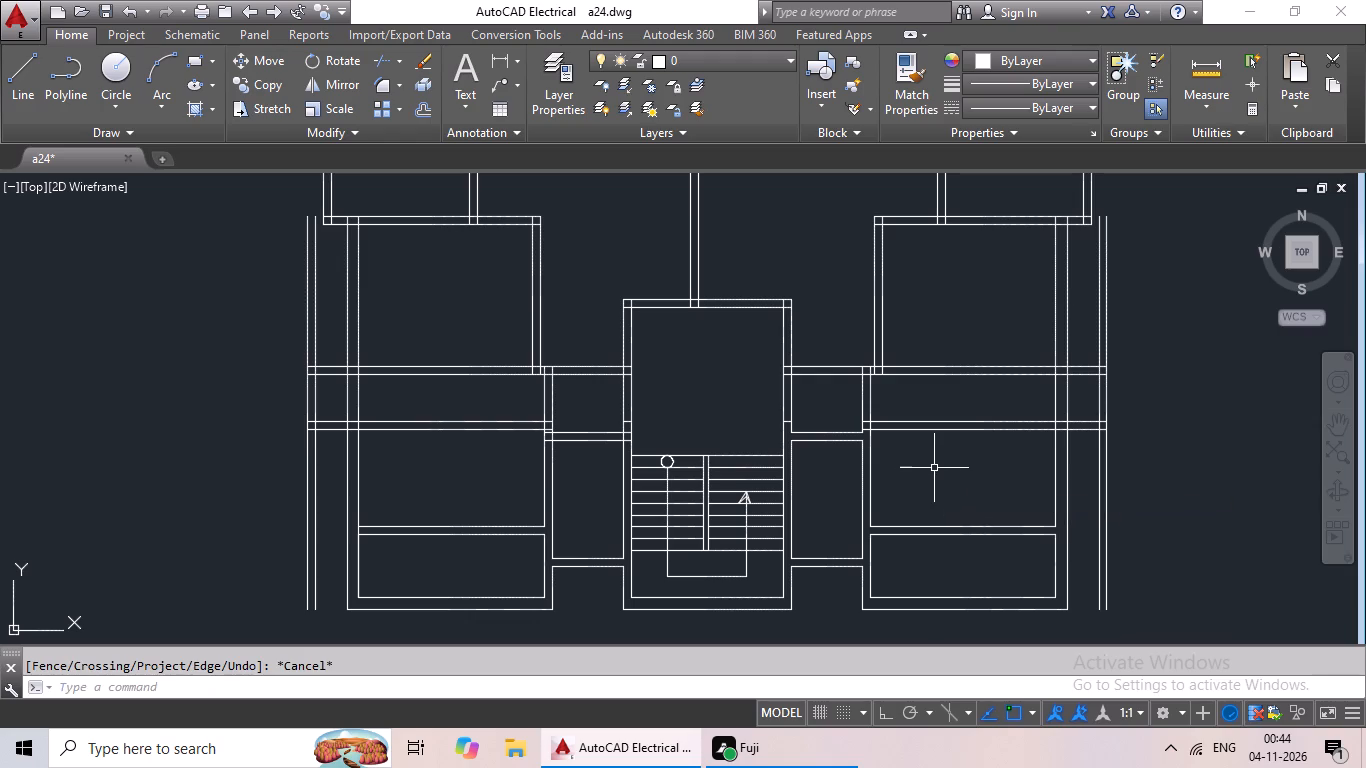
# Trim the two vertical lines outside the lower left wall above and below the horizontal wall pairs to form the projection.
pyautogui.write('tr')
pyautogui.press('space')
pyautogui.press('space')
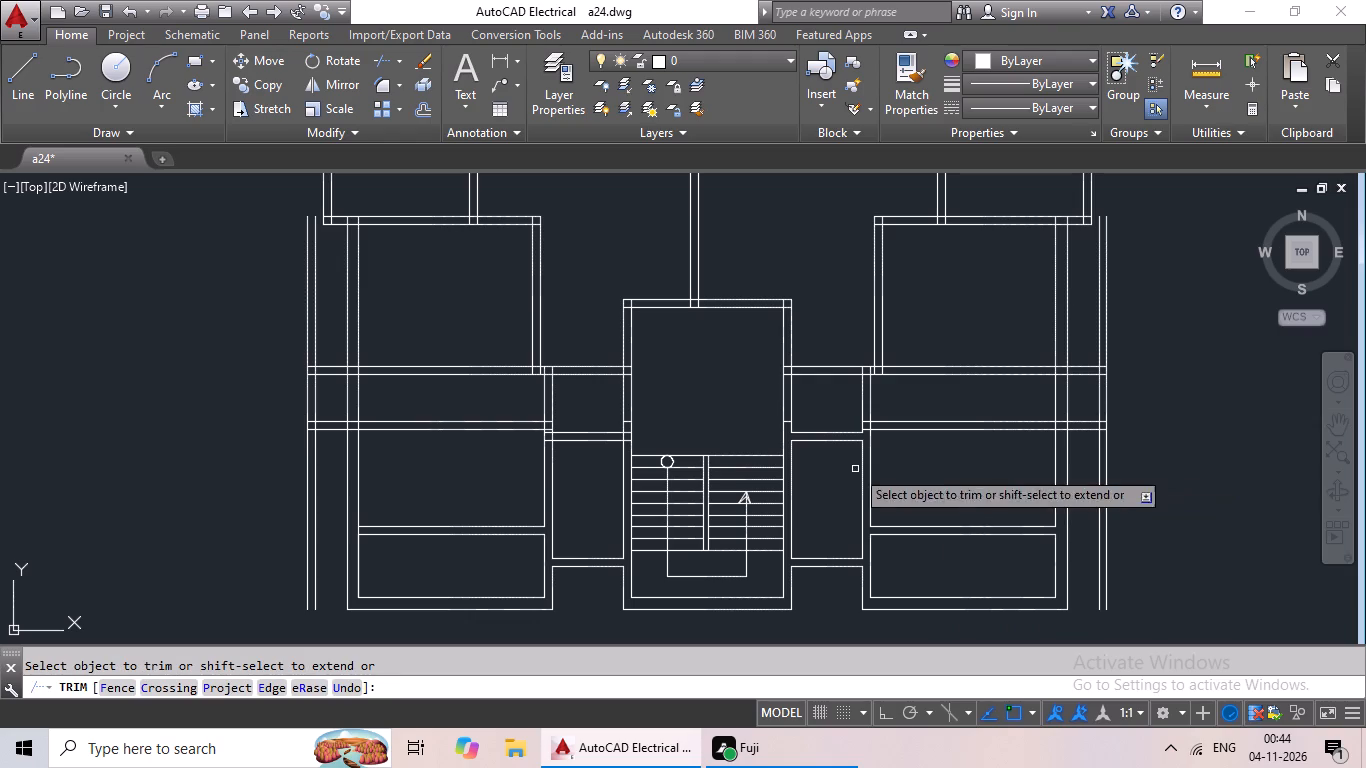
pyautogui.scroll(3, 324, 381)
pyautogui.moveTo(368, 255); pyautogui.dragTo(222, 309)
pyautogui.click(220, 308)
pyautogui.scroll(-3, 251, 293)
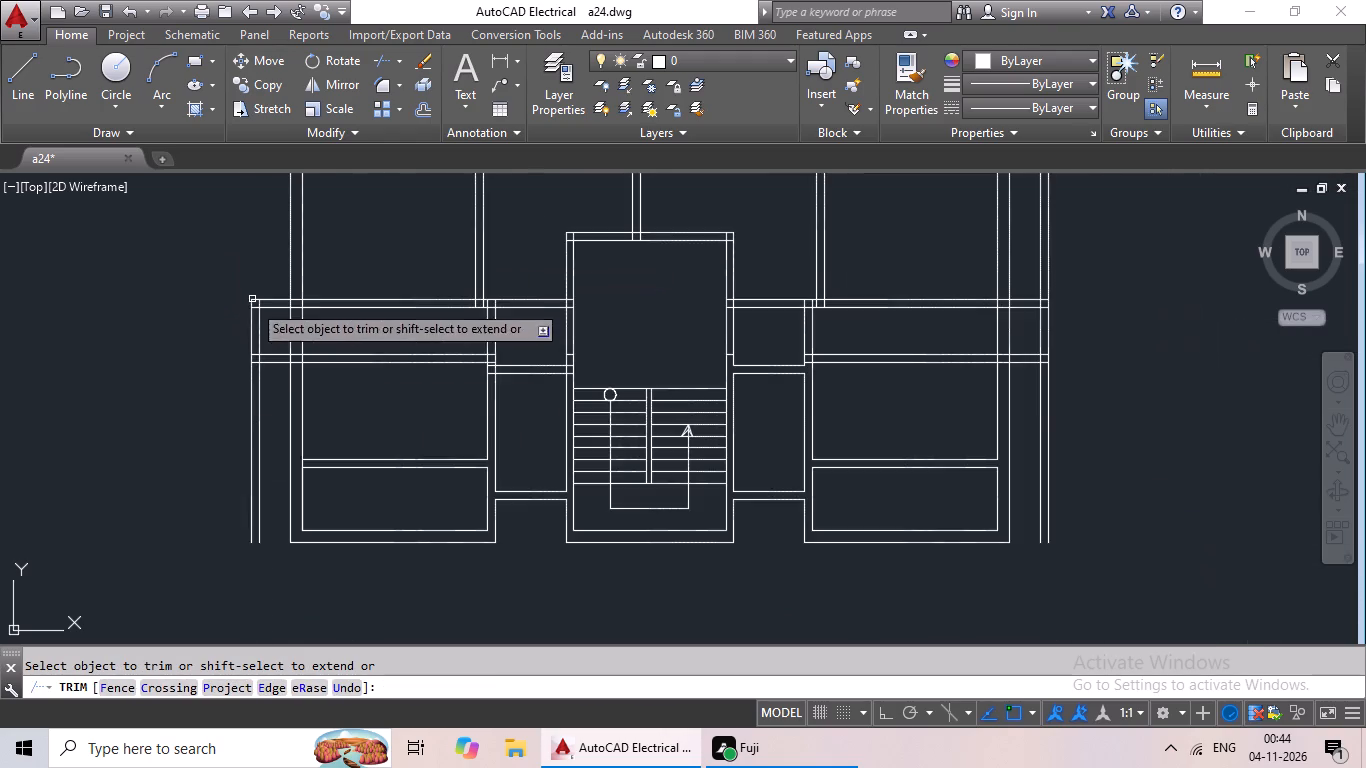
pyautogui.scroll(2, 275, 412)
pyautogui.moveTo(300, 330); pyautogui.dragTo(150, 431)
pyautogui.moveTo(150, 429); pyautogui.dragTo(165, 429)
# Trim both pairs of horizontal wall lines crossing the interior of the lower left room.
pyautogui.scroll(-2, 458, 421)
pyautogui.moveTo(476, 413); pyautogui.dragTo(433, 531, button='middle')
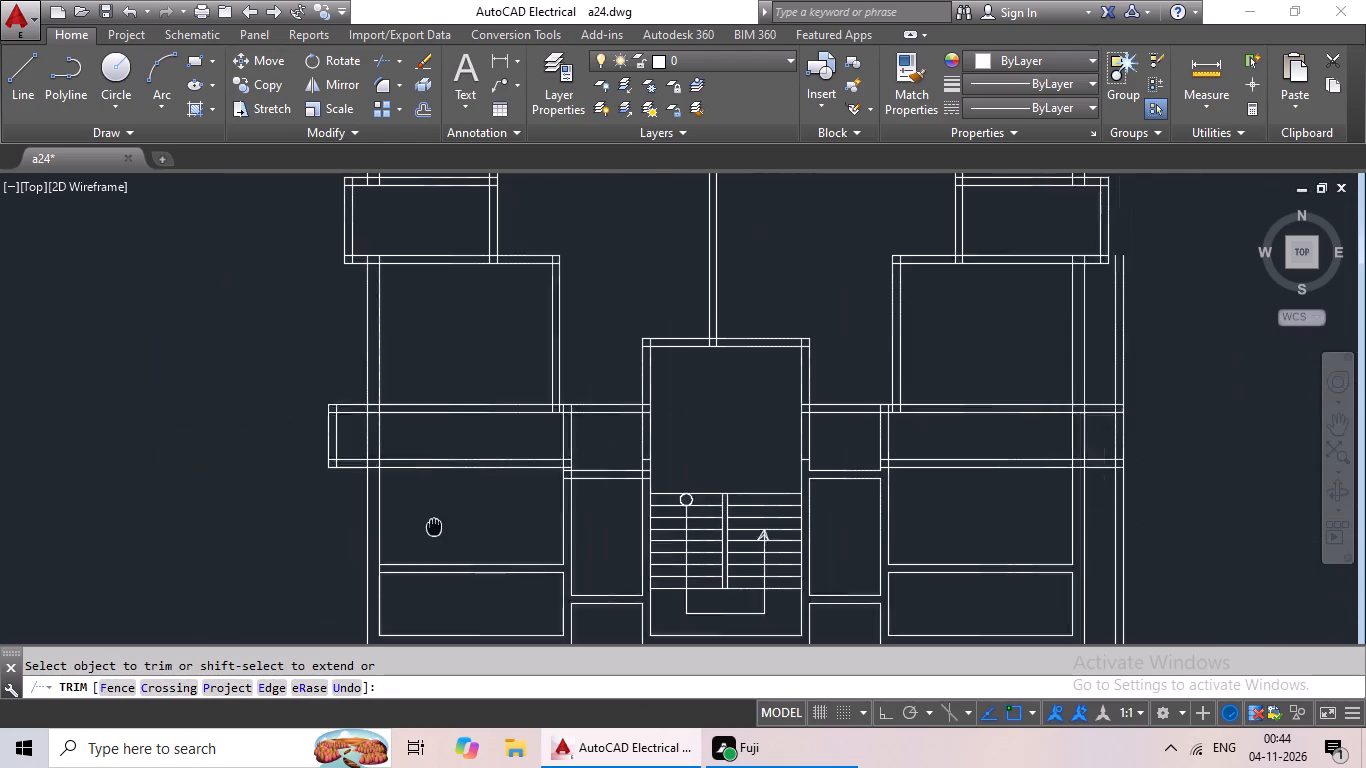
pyautogui.moveTo(433, 531); pyautogui.dragTo(433, 532, button='middle')
pyautogui.moveTo(507, 373); pyautogui.dragTo(431, 524)
pyautogui.moveTo(431, 523); pyautogui.dragTo(439, 511)
# Trim the two vertical lines outside the lower right wall above and below the horizontal wall pairs to form the projection.
pyautogui.scroll(-1, 487, 460)
pyautogui.moveTo(487, 459); pyautogui.dragTo(396, 469, button='middle')
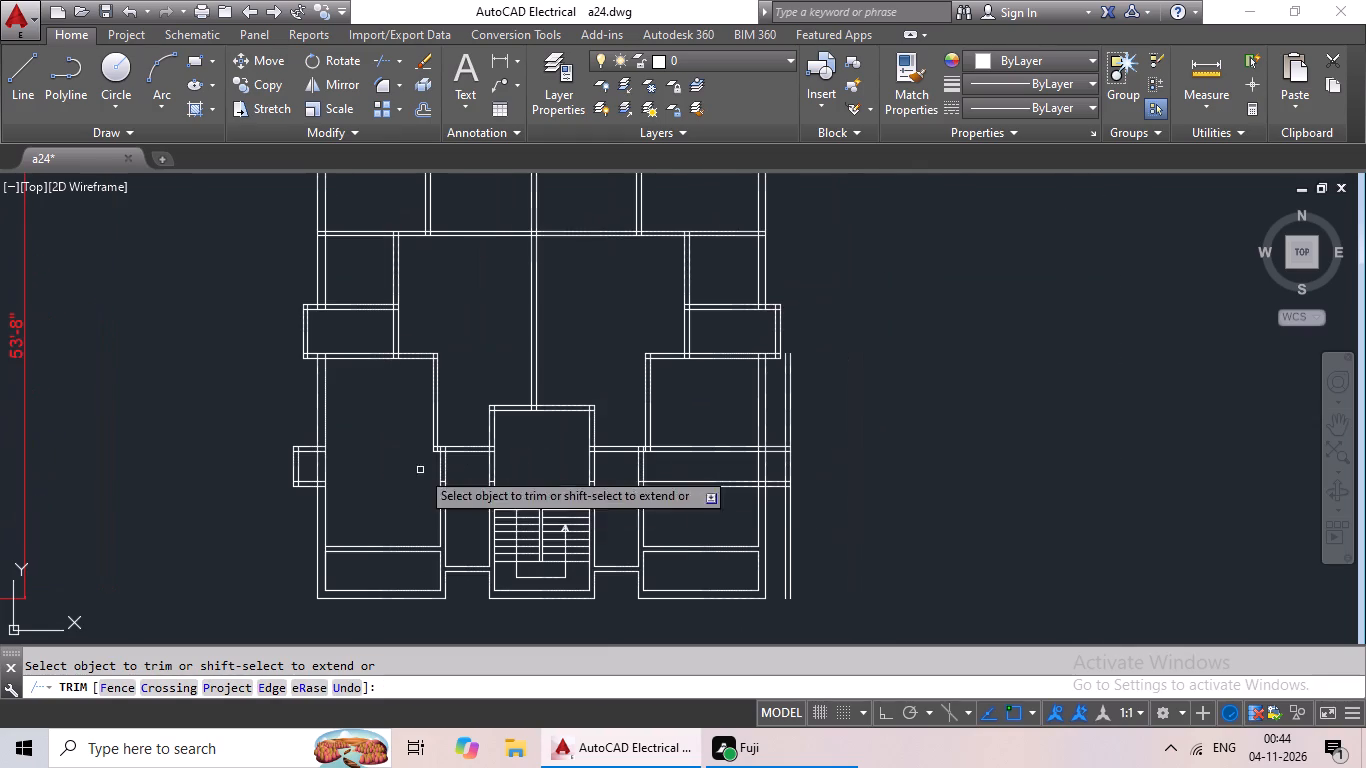
pyautogui.scroll(3, 818, 462)
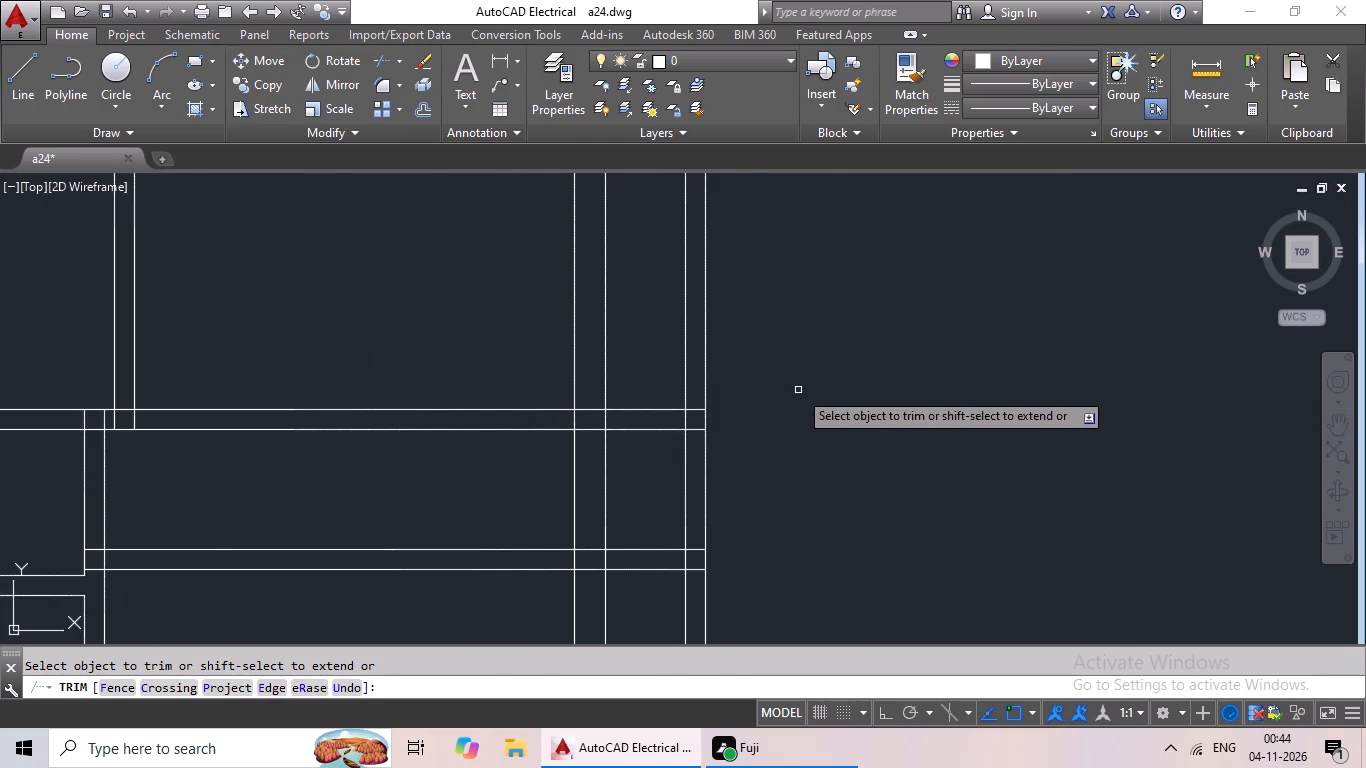
pyautogui.moveTo(788, 350); pyautogui.dragTo(654, 353)
pyautogui.click(659, 353)
pyautogui.scroll(-1, 827, 388)
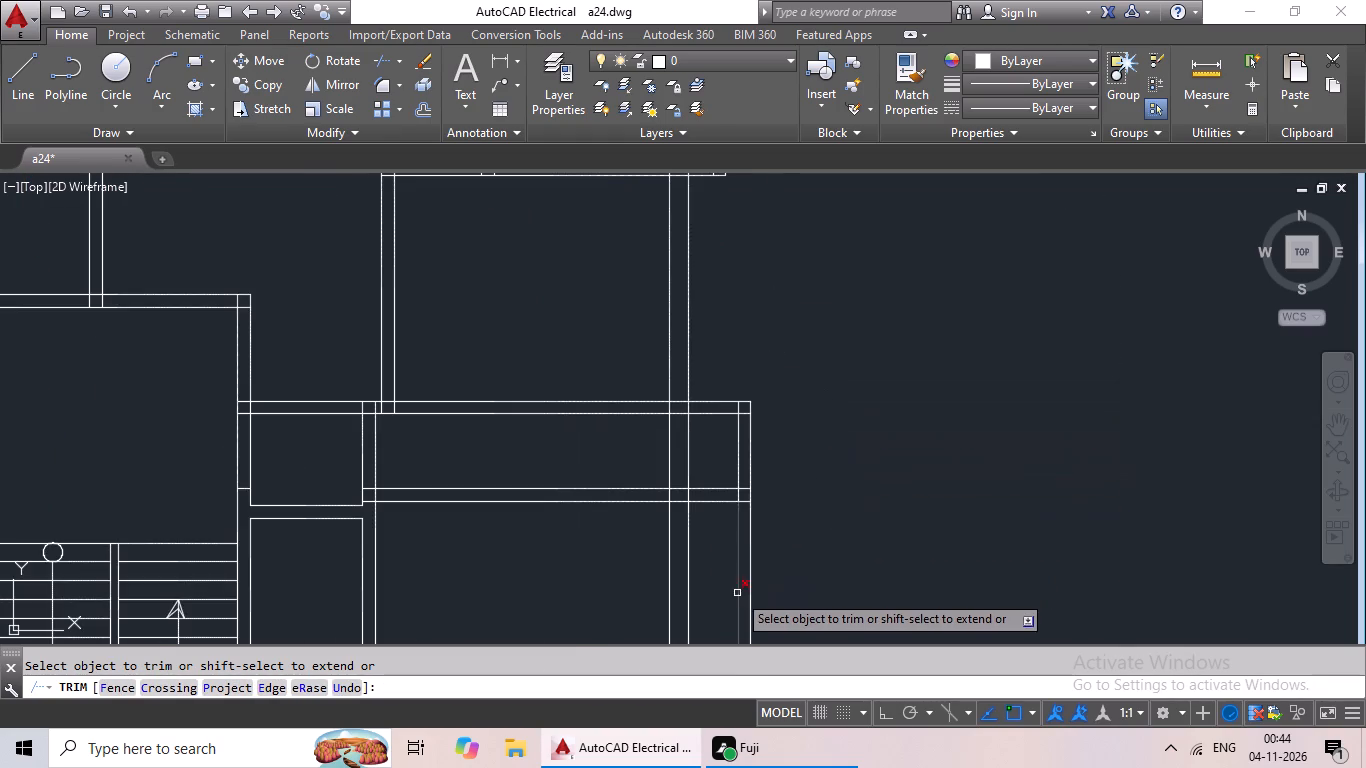
pyautogui.scroll(3, 737, 593)
pyautogui.scroll(-2, 822, 415)
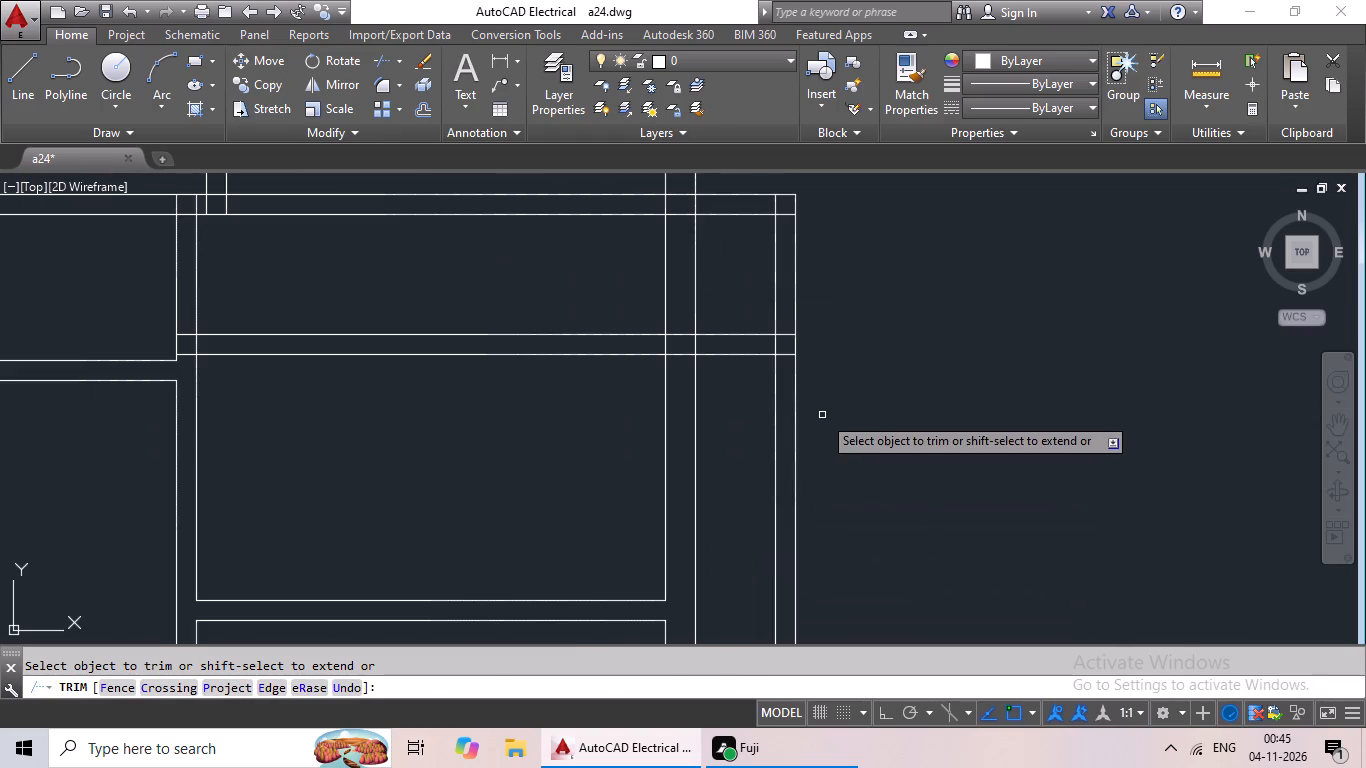
pyautogui.moveTo(826, 403); pyautogui.dragTo(721, 491)
pyautogui.click(721, 491)
pyautogui.scroll(-1, 724, 476)
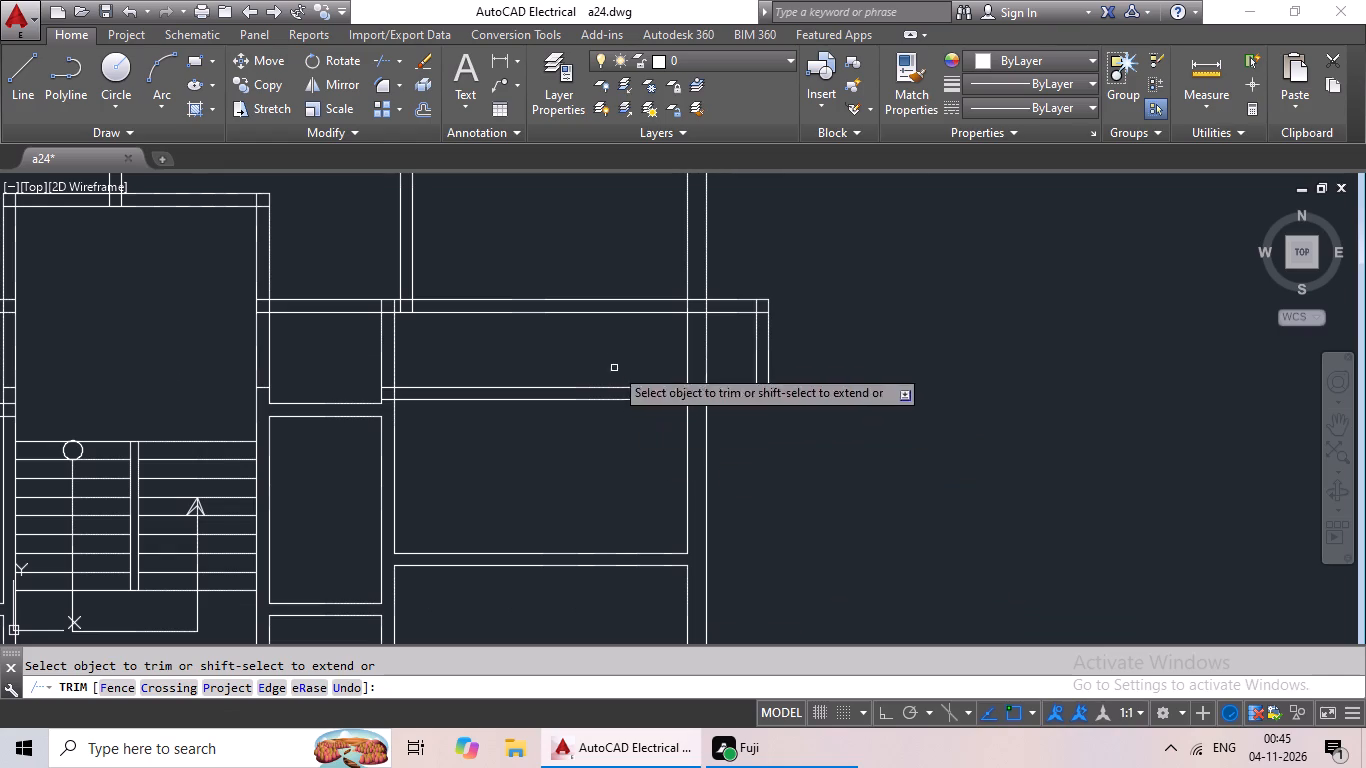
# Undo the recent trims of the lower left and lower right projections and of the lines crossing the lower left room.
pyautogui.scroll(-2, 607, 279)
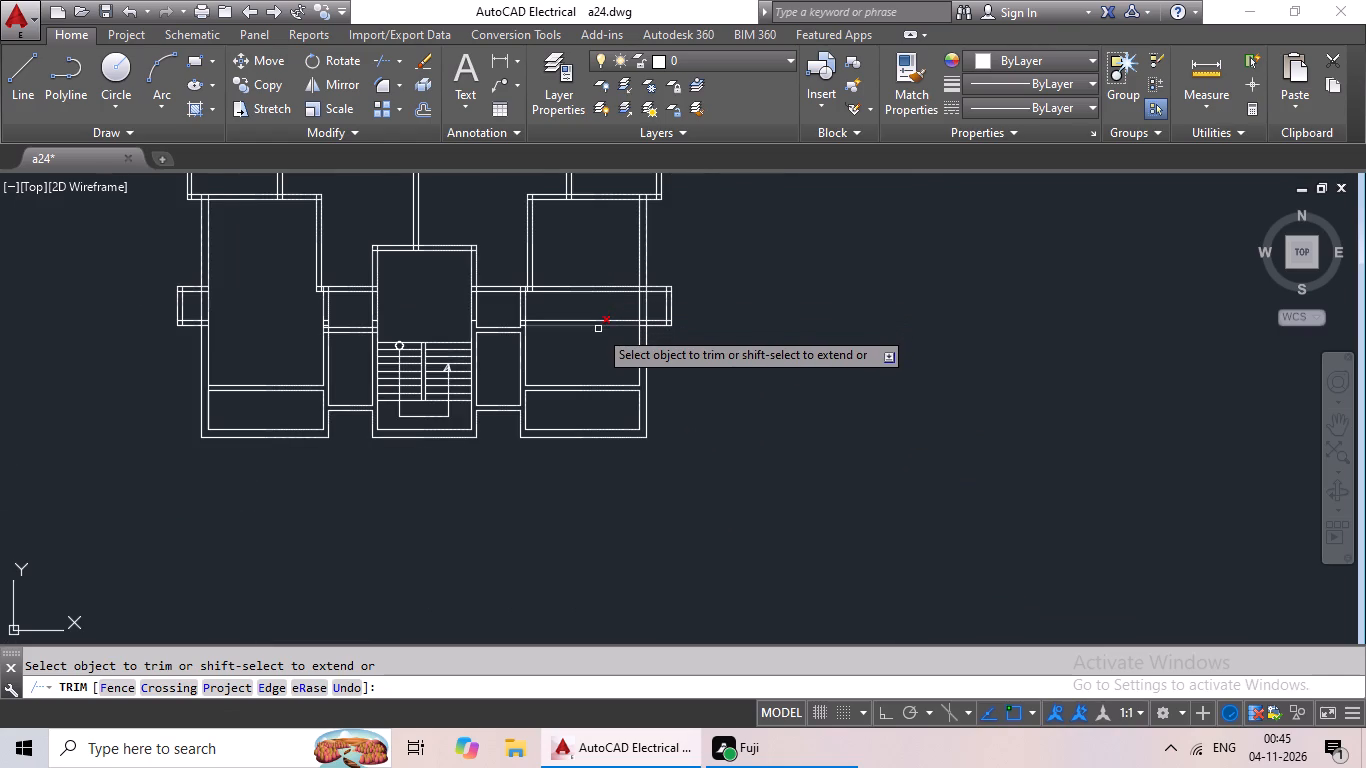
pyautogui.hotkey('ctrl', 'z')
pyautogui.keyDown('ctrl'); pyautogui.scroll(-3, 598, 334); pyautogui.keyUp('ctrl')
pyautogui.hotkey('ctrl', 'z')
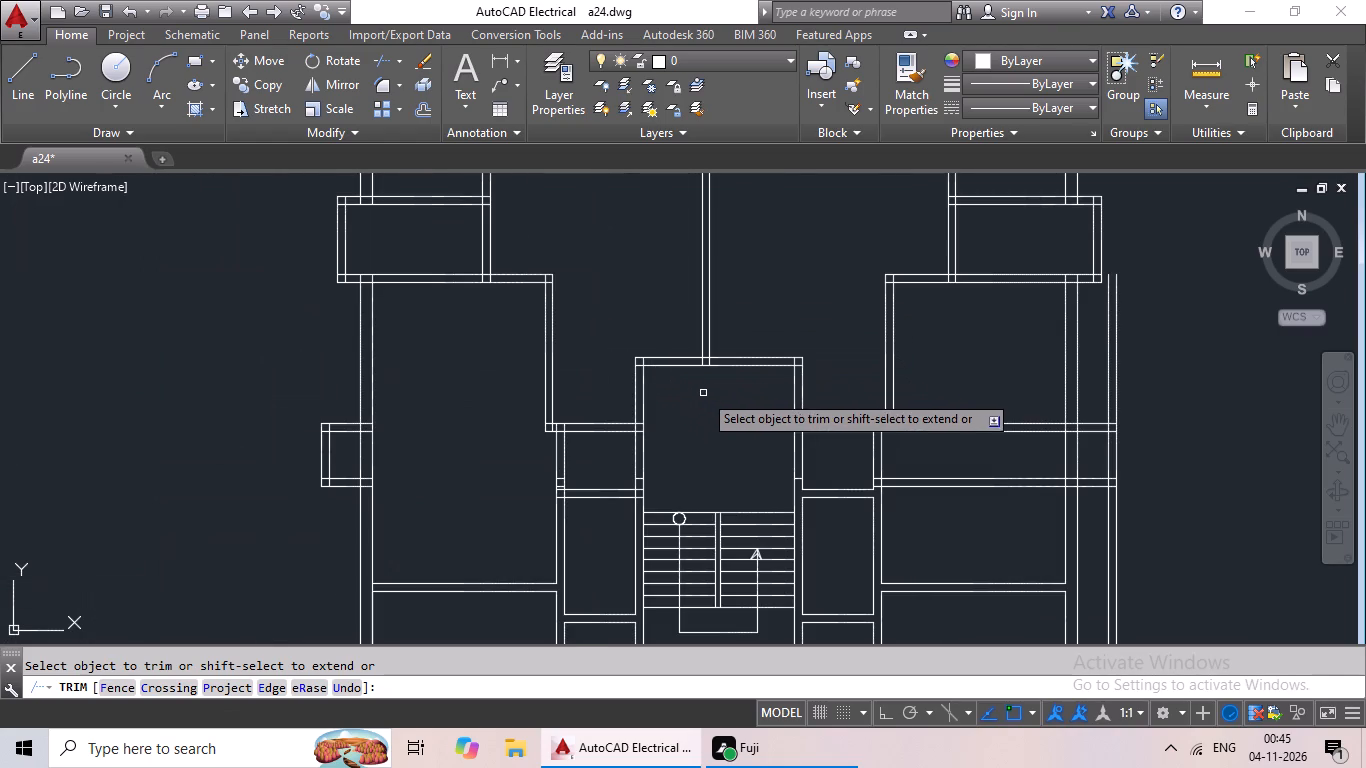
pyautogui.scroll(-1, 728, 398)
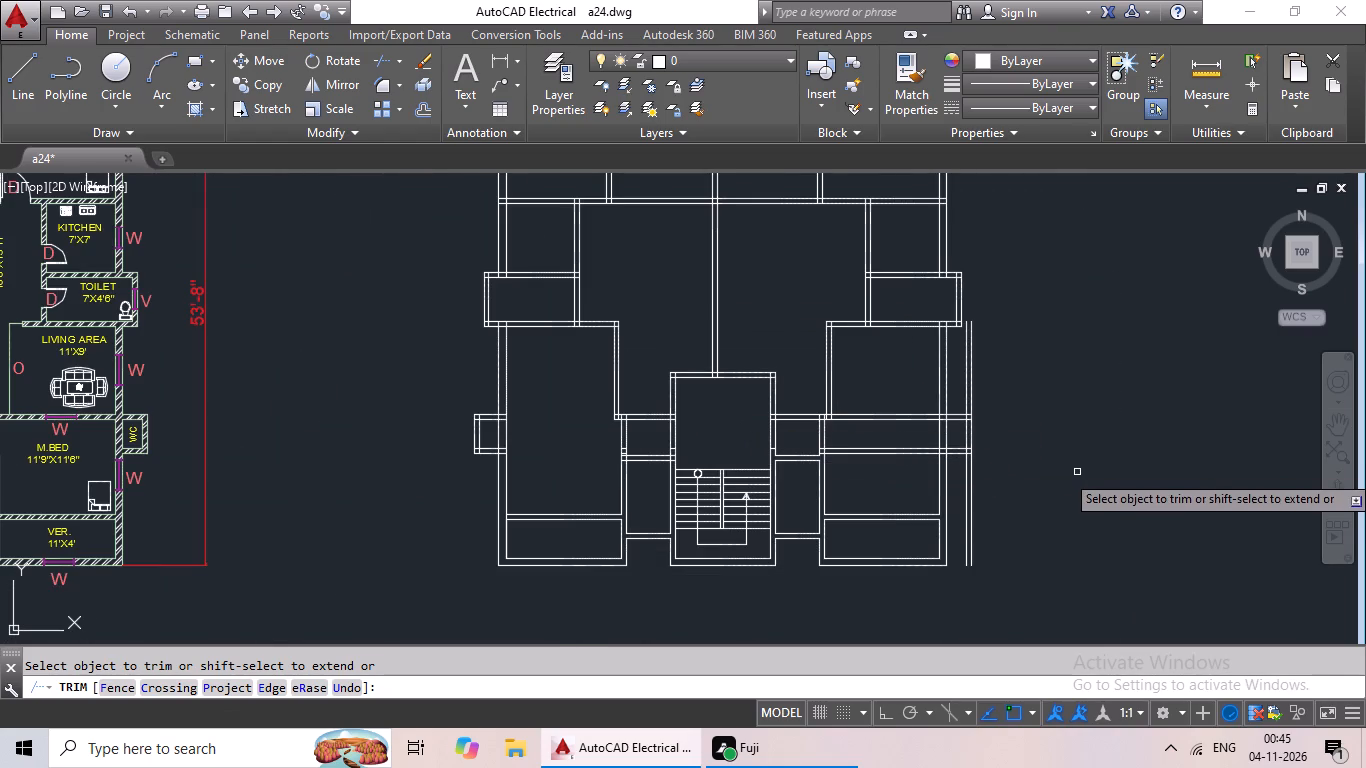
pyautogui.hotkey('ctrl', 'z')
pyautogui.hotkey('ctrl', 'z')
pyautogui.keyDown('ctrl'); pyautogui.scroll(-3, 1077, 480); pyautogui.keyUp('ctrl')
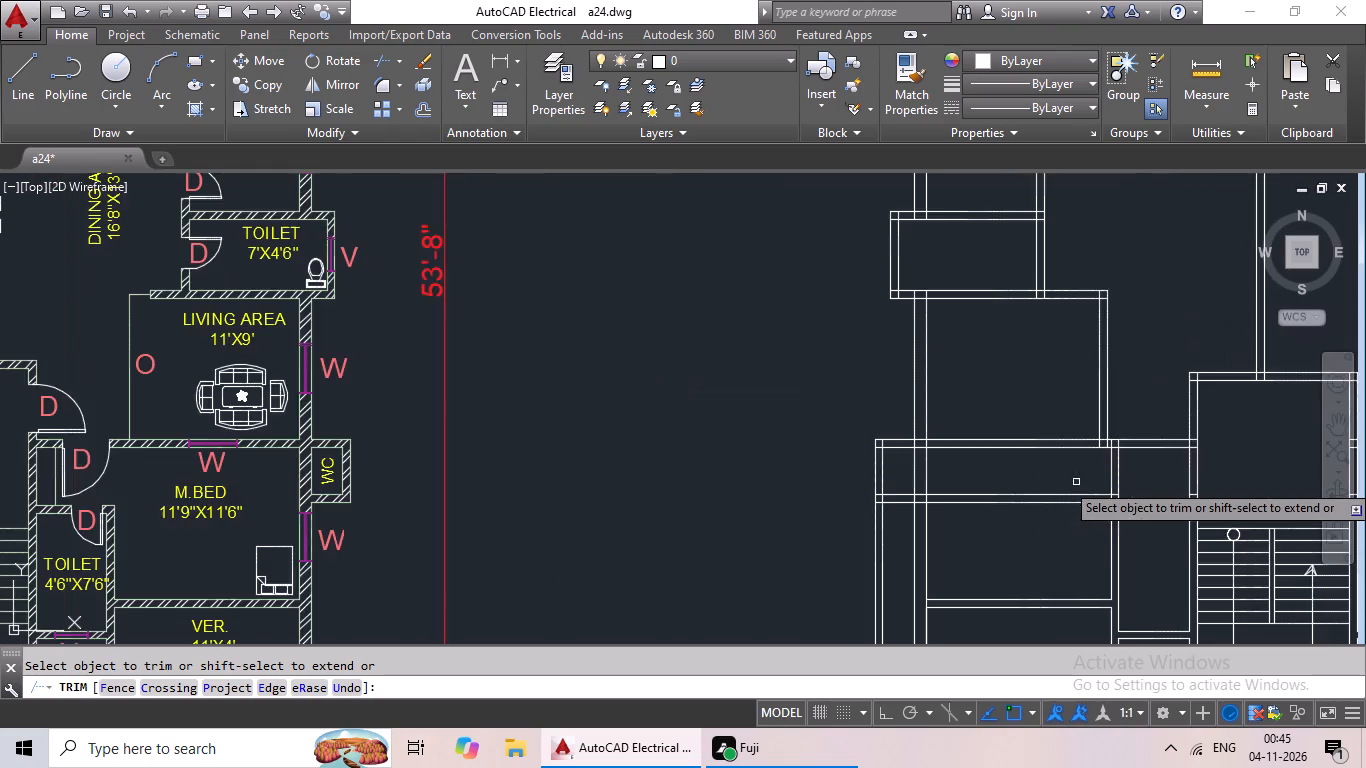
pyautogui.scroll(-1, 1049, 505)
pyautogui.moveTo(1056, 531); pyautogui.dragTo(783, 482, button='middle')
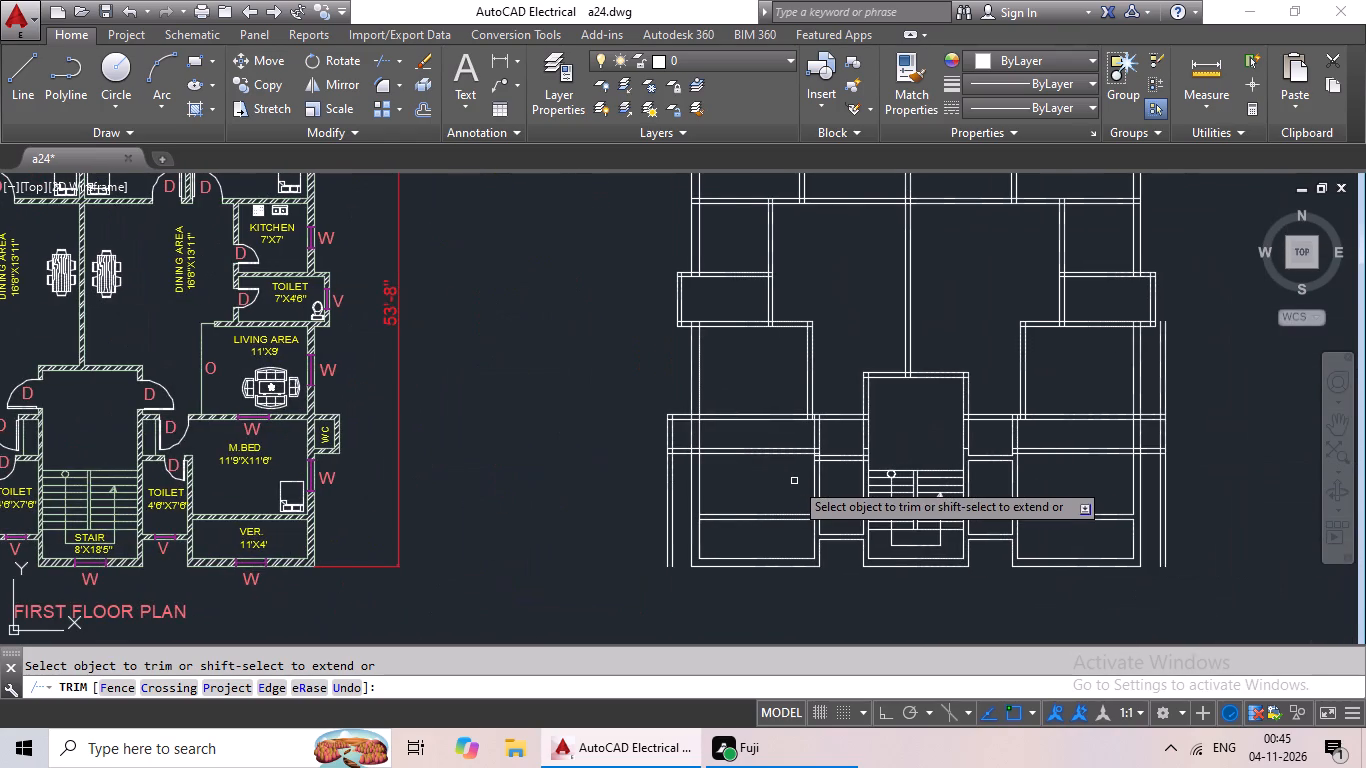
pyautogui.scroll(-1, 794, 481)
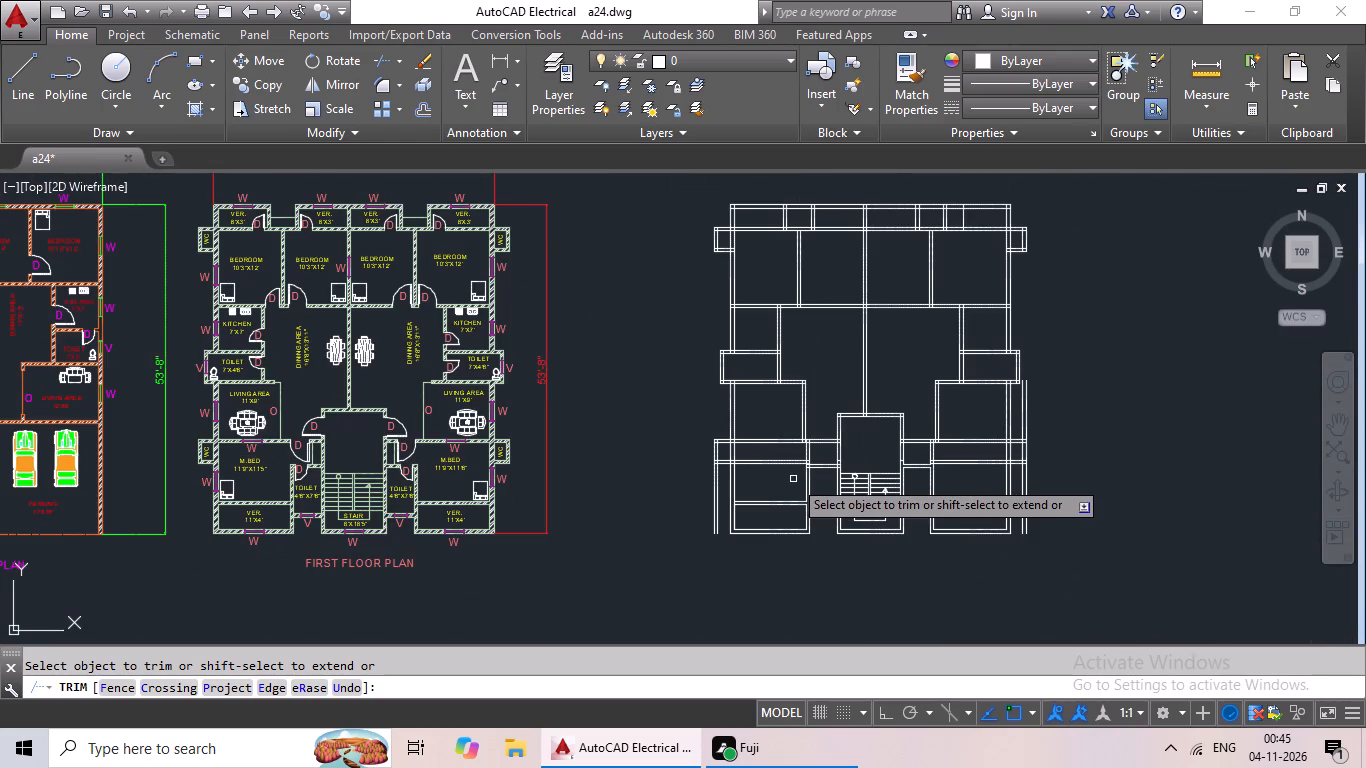
# Trim the lower horizontal wall pair crossing the lower left room and the two outer vertical lines below the left projection.
pyautogui.scroll(3, 773, 458)
pyautogui.moveTo(793, 442); pyautogui.dragTo(732, 541)
pyautogui.click(735, 535)
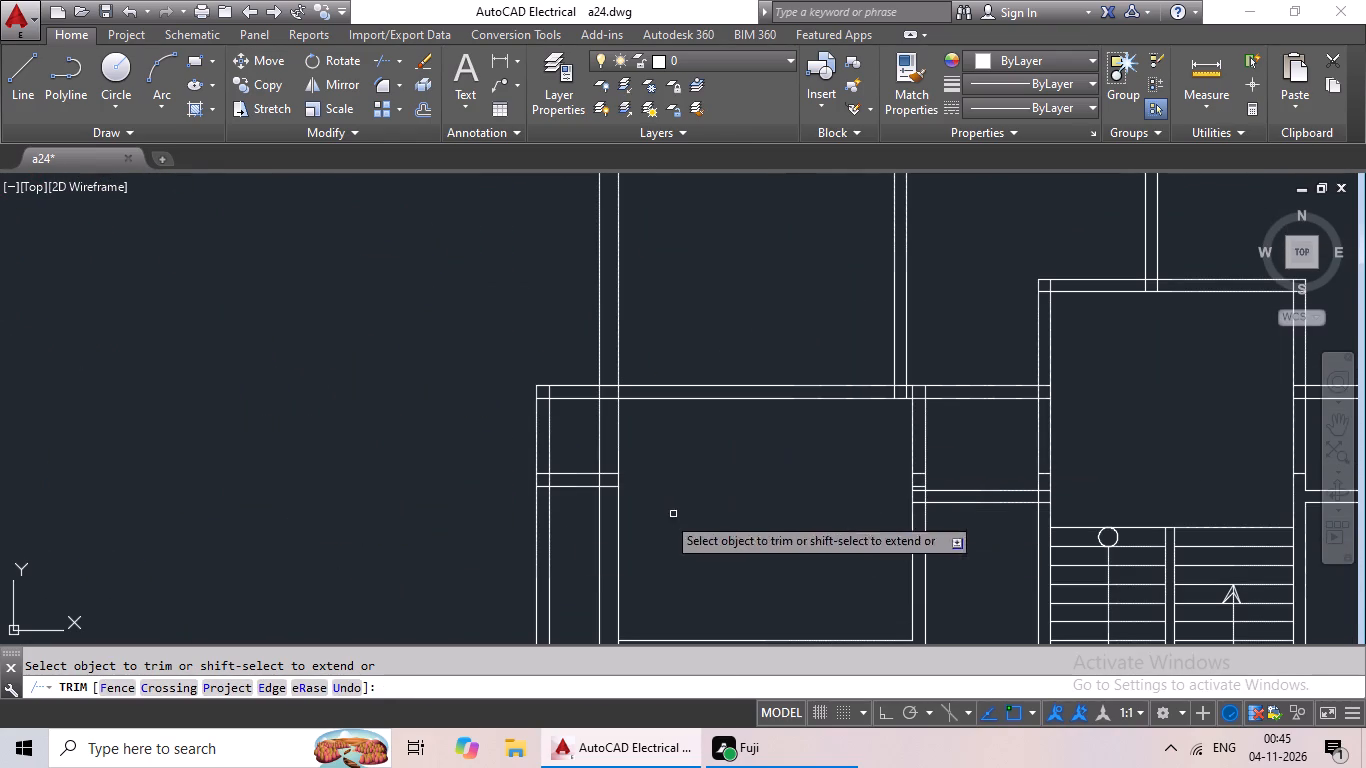
pyautogui.scroll(2, 547, 536)
pyautogui.moveTo(596, 480); pyautogui.dragTo(484, 570)
pyautogui.moveTo(485, 565); pyautogui.dragTo(513, 545)
pyautogui.scroll(-3, 631, 496)
# Trim the two outer vertical lines below the lower right projection and the lower horizontal wall pair crossing the lower right room.
pyautogui.moveTo(826, 530); pyautogui.dragTo(803, 535, button='middle')
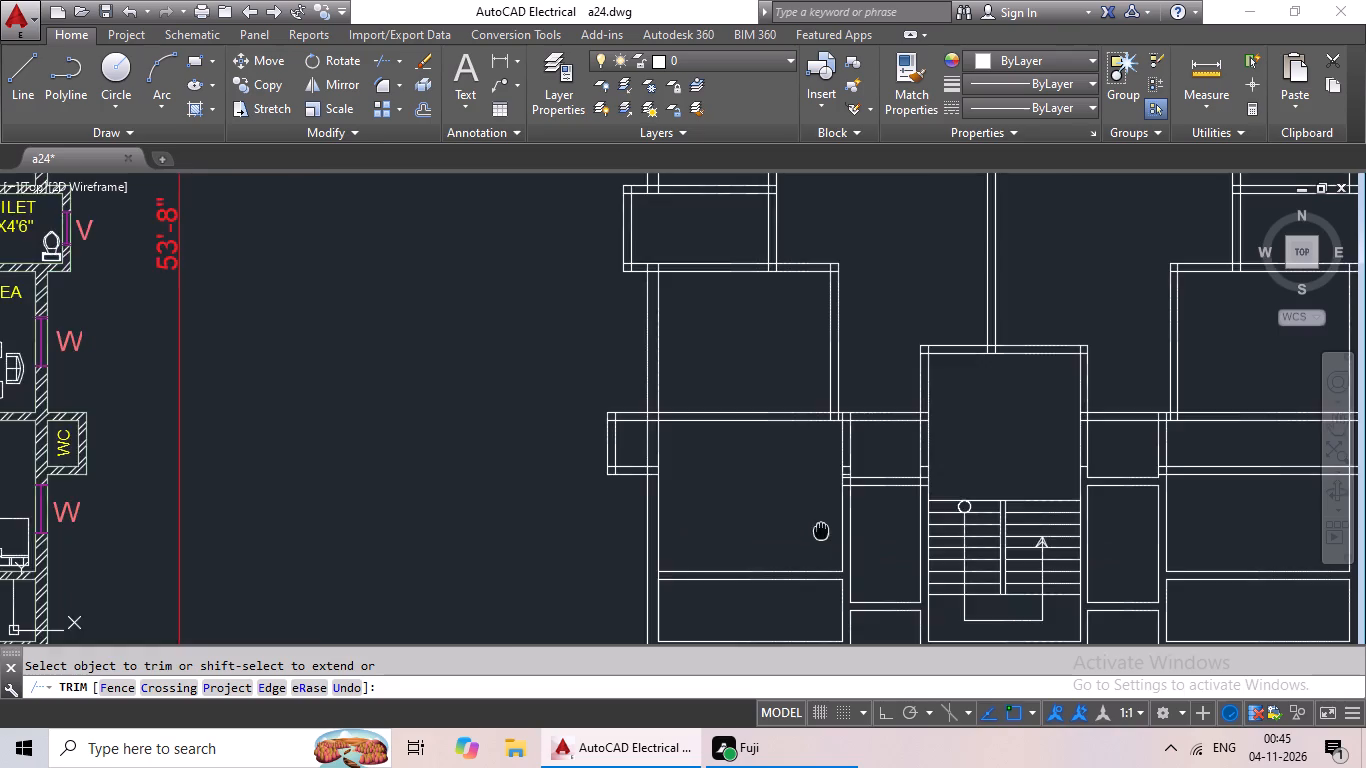
pyautogui.moveTo(803, 535); pyautogui.dragTo(494, 528, button='middle')
pyautogui.middleClick(911, 505)
pyautogui.scroll(-2, 911, 506)
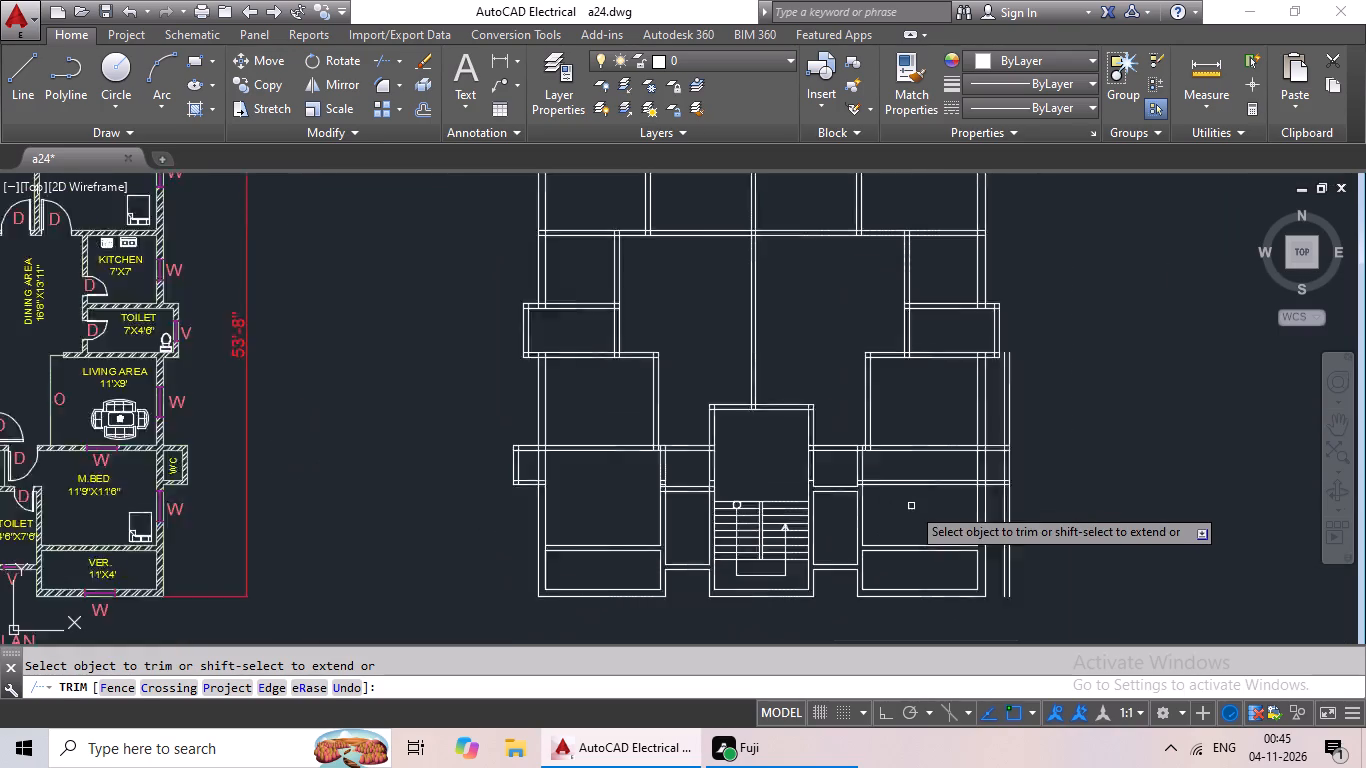
pyautogui.scroll(3, 911, 506)
pyautogui.scroll(-1, 924, 499)
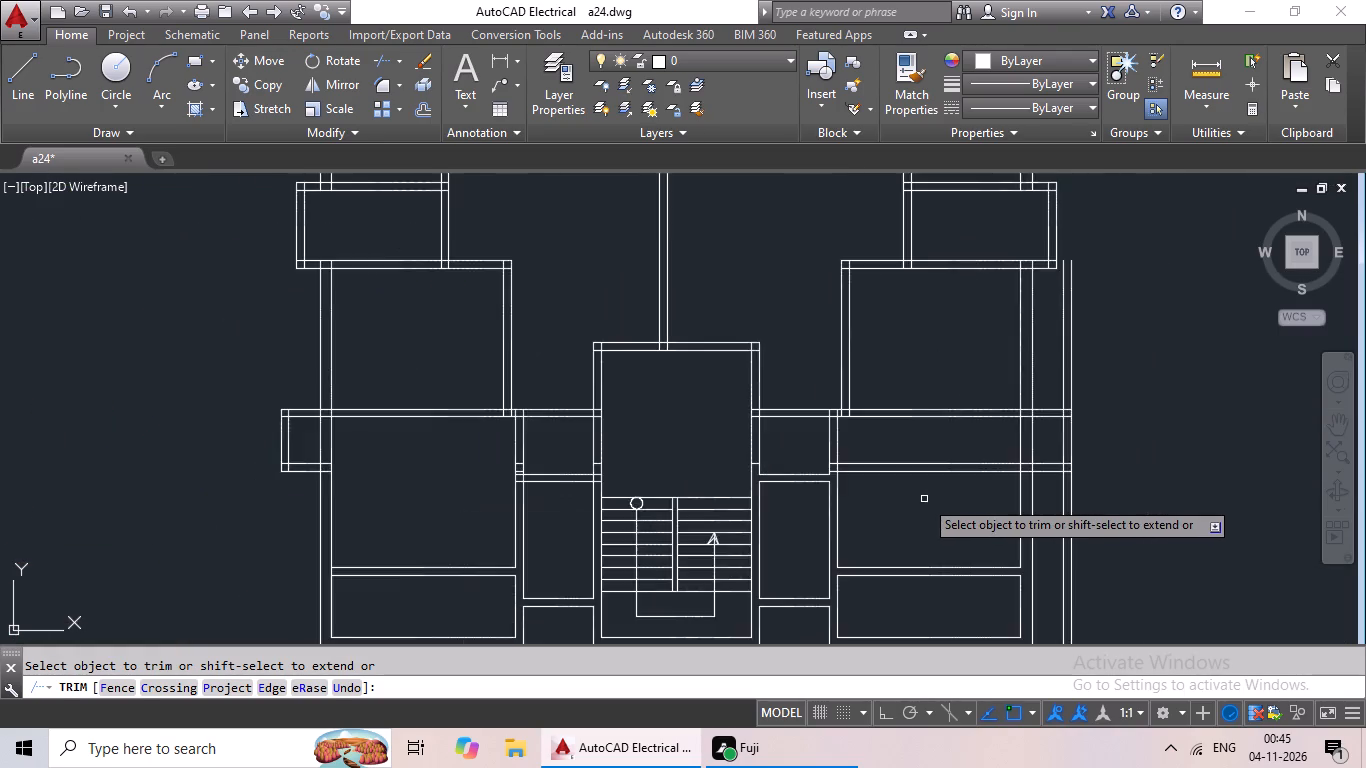
pyautogui.scroll(-1, 924, 499)
pyautogui.scroll(3, 1011, 499)
pyautogui.moveTo(1076, 476); pyautogui.dragTo(1058, 493)
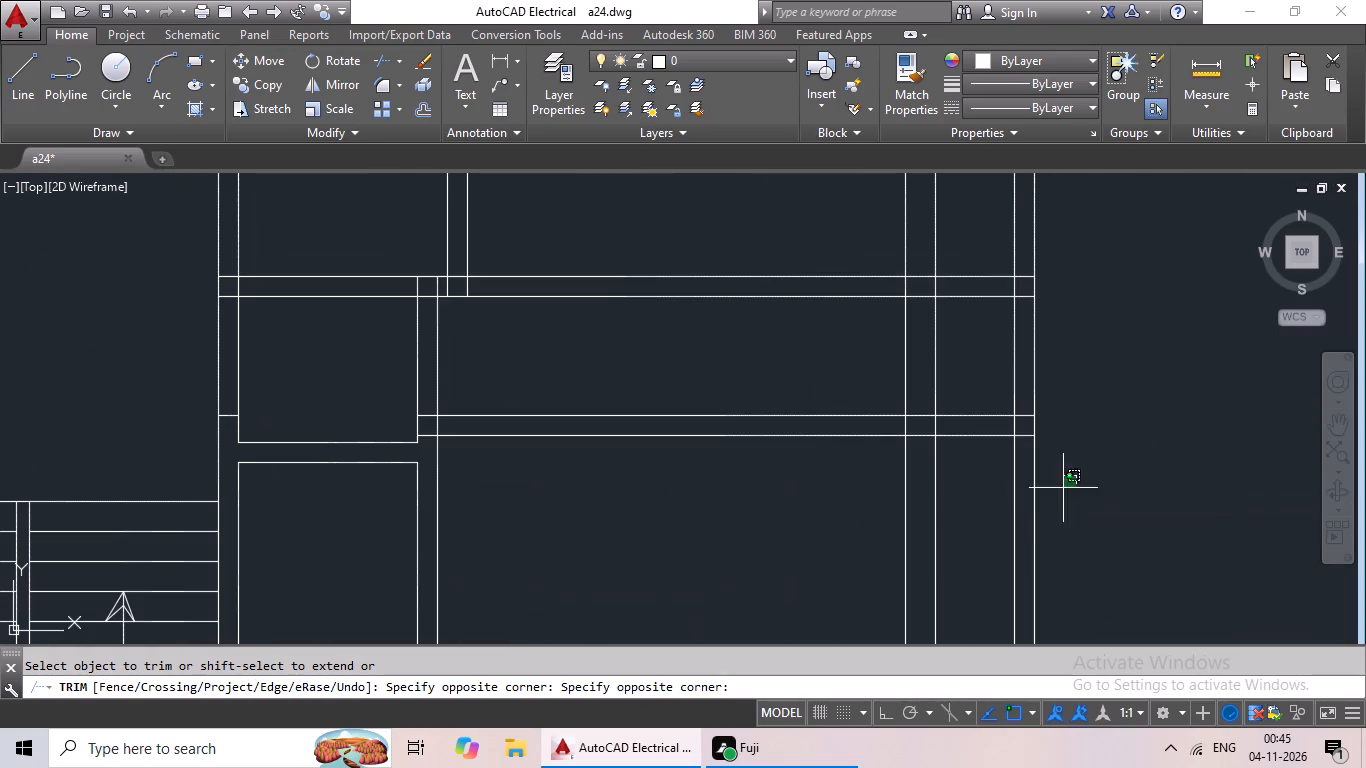
pyautogui.moveTo(1058, 493); pyautogui.dragTo(1003, 573)
pyautogui.moveTo(771, 358); pyautogui.dragTo(681, 486)
pyautogui.click(681, 484)
pyautogui.scroll(-3, 727, 468)
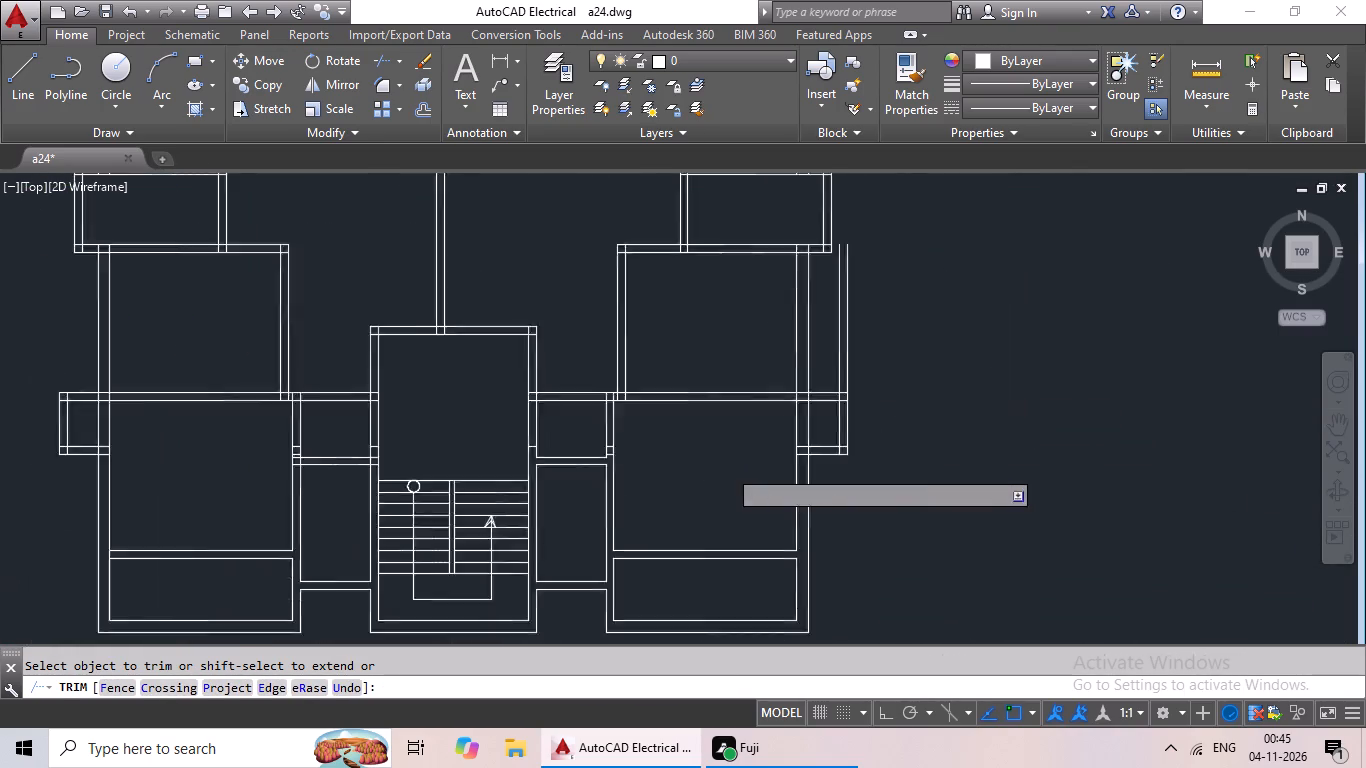
# Trim the two outer vertical lines above the lower right projection.
pyautogui.moveTo(727, 467); pyautogui.dragTo(705, 559, button='middle')
pyautogui.scroll(3, 794, 504)
pyautogui.moveTo(823, 470); pyautogui.dragTo(706, 510)
pyautogui.click(706, 510)
pyautogui.scroll(-2, 822, 458)
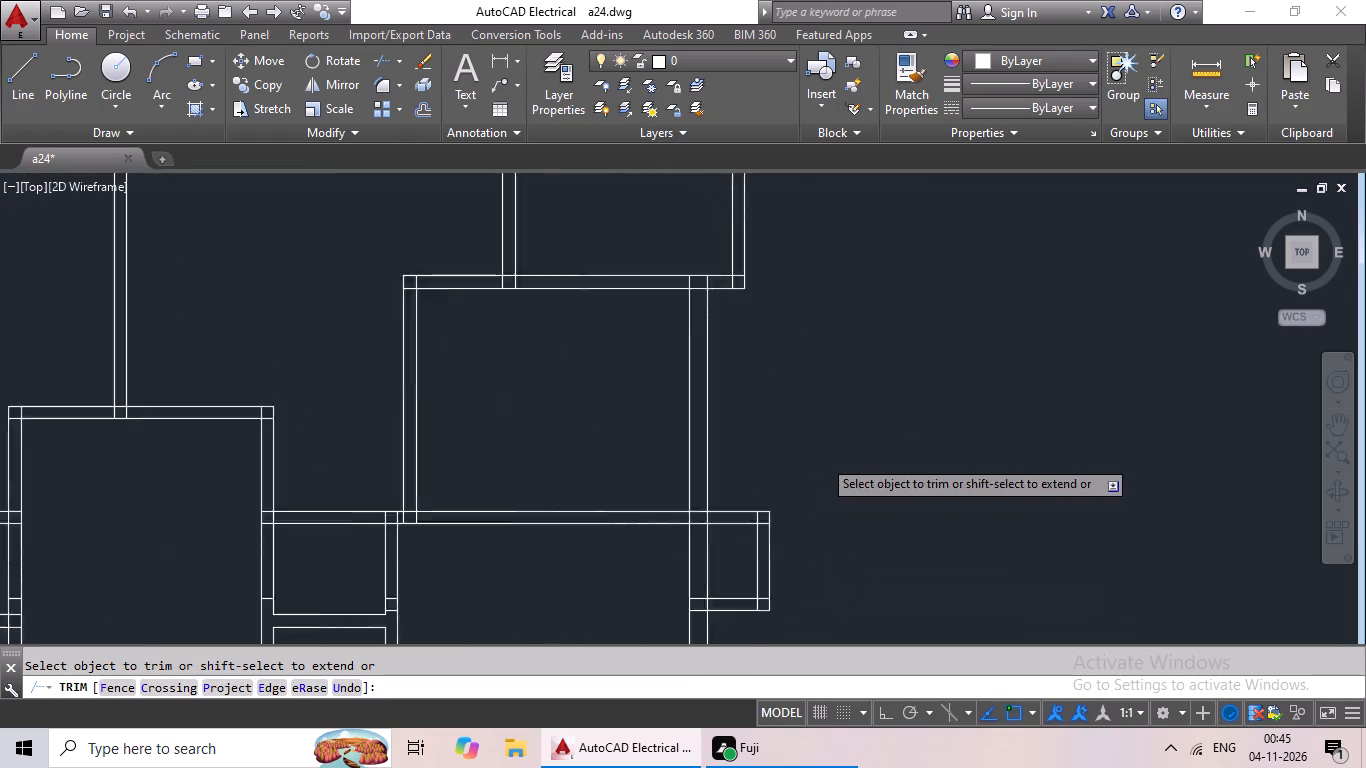
pyautogui.scroll(-1, 822, 458)
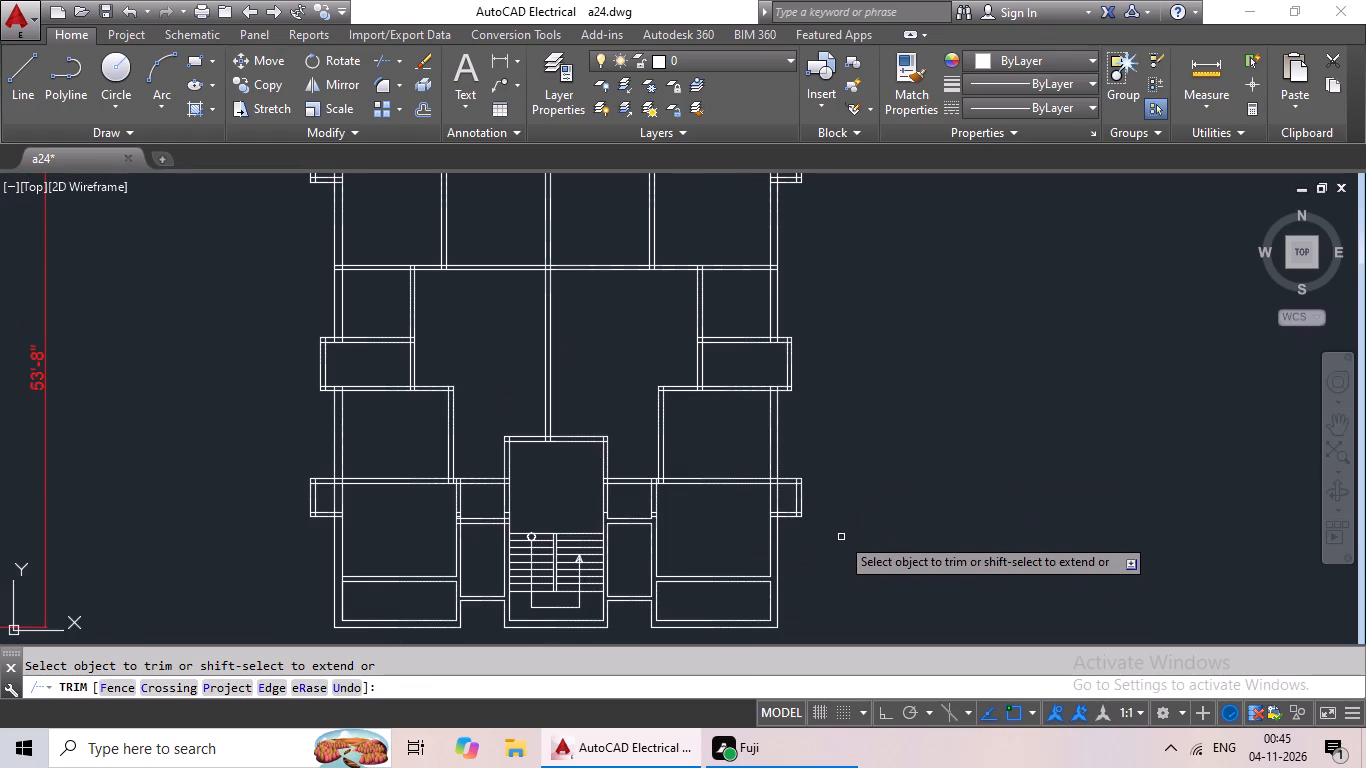
pyautogui.press('Escape')
# Erase the six leftover short horizontal segments inside the vertical walls on both sides of the stair.
pyautogui.scroll(3, 675, 529)
pyautogui.scroll(3, 592, 487)
pyautogui.moveTo(587, 289); pyautogui.dragTo(582, 312)
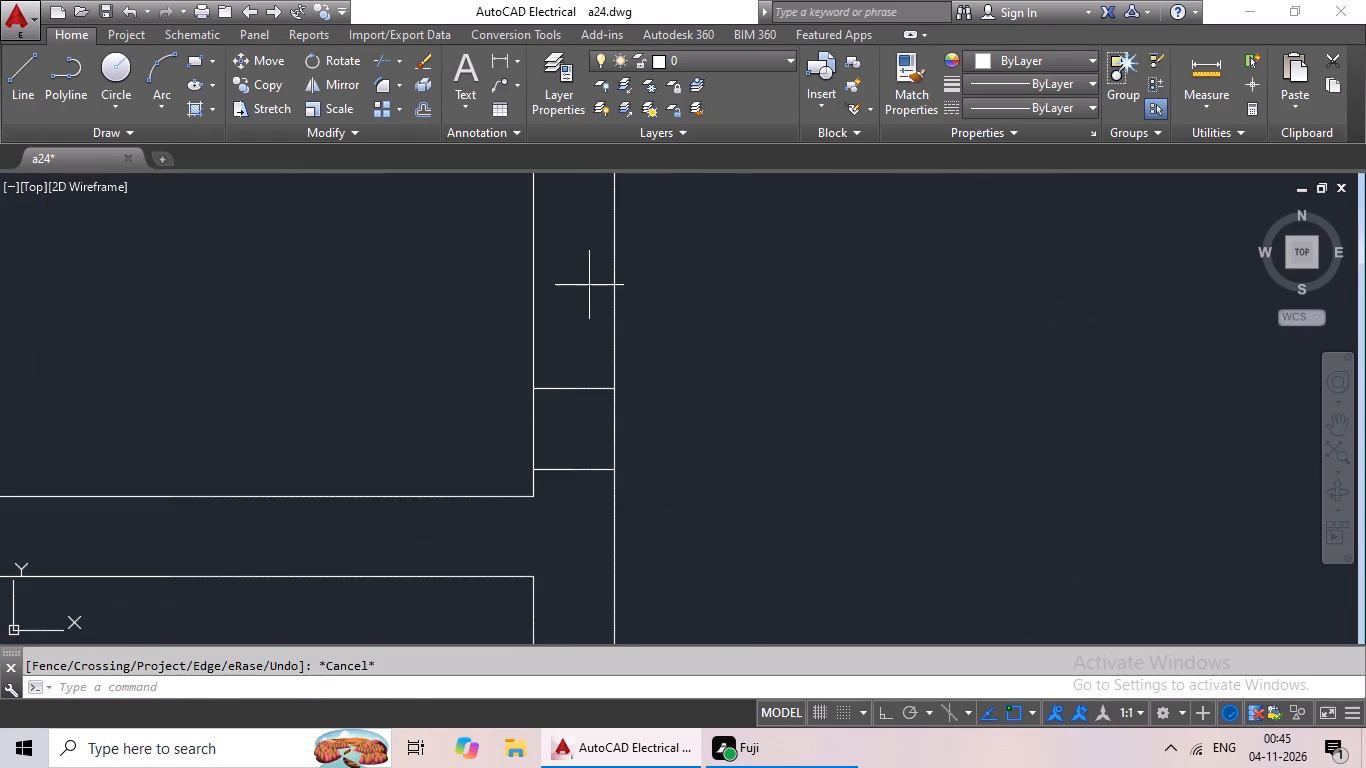
pyautogui.moveTo(582, 312); pyautogui.dragTo(552, 475)
pyautogui.click(549, 484)
pyautogui.scroll(-3, 714, 442)
pyautogui.moveTo(788, 394); pyautogui.dragTo(770, 483, button='middle')
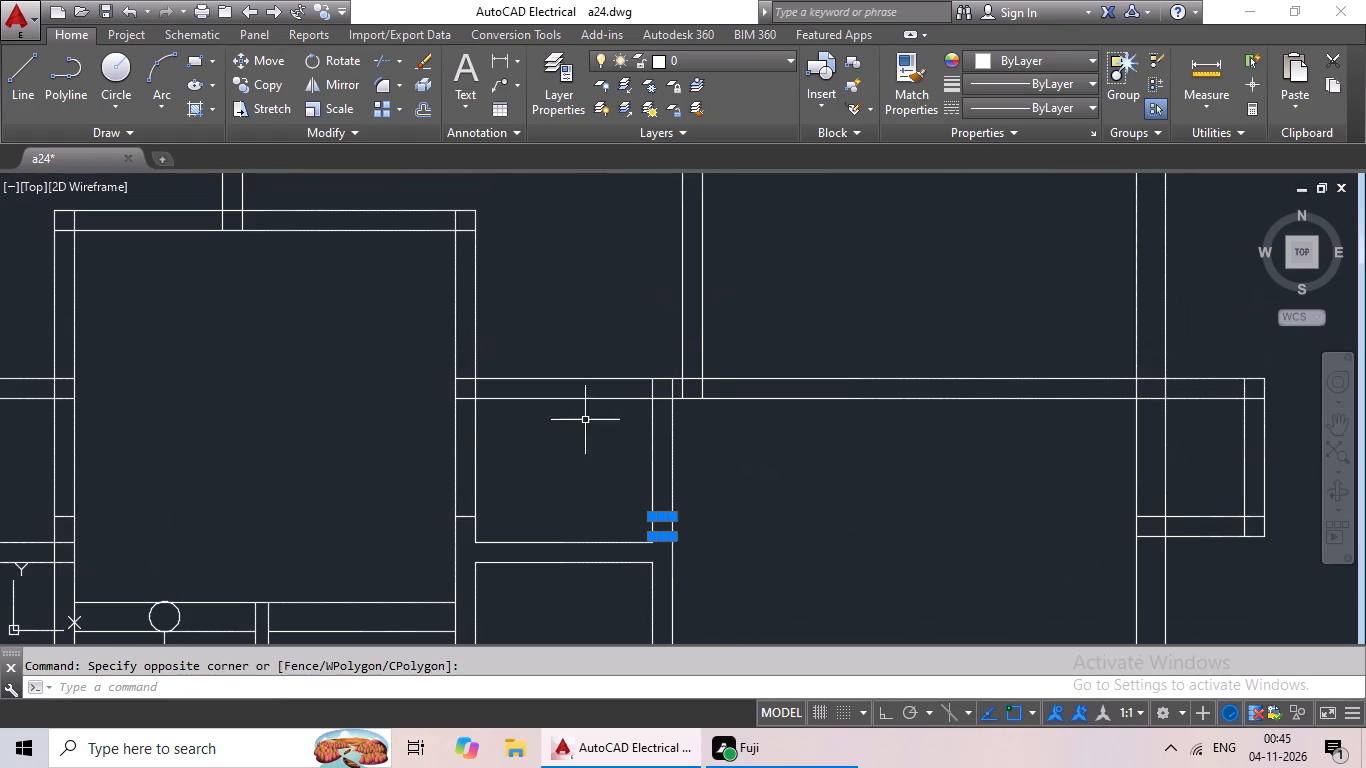
pyautogui.click(463, 517)
pyautogui.scroll(-1, 381, 504)
pyautogui.moveTo(381, 504); pyautogui.dragTo(771, 409, button='middle')
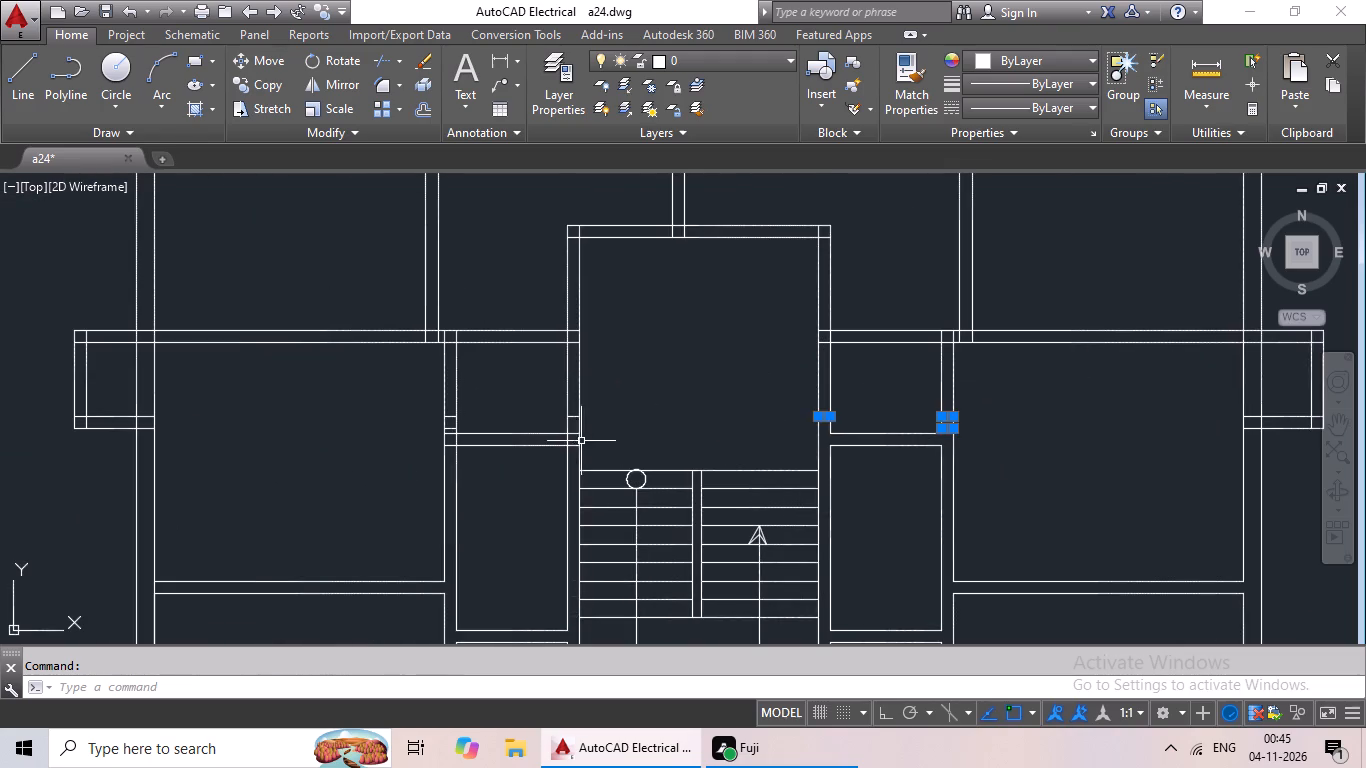
pyautogui.scroll(3, 577, 441)
pyautogui.moveTo(556, 318); pyautogui.dragTo(544, 399)
pyautogui.click(549, 396)
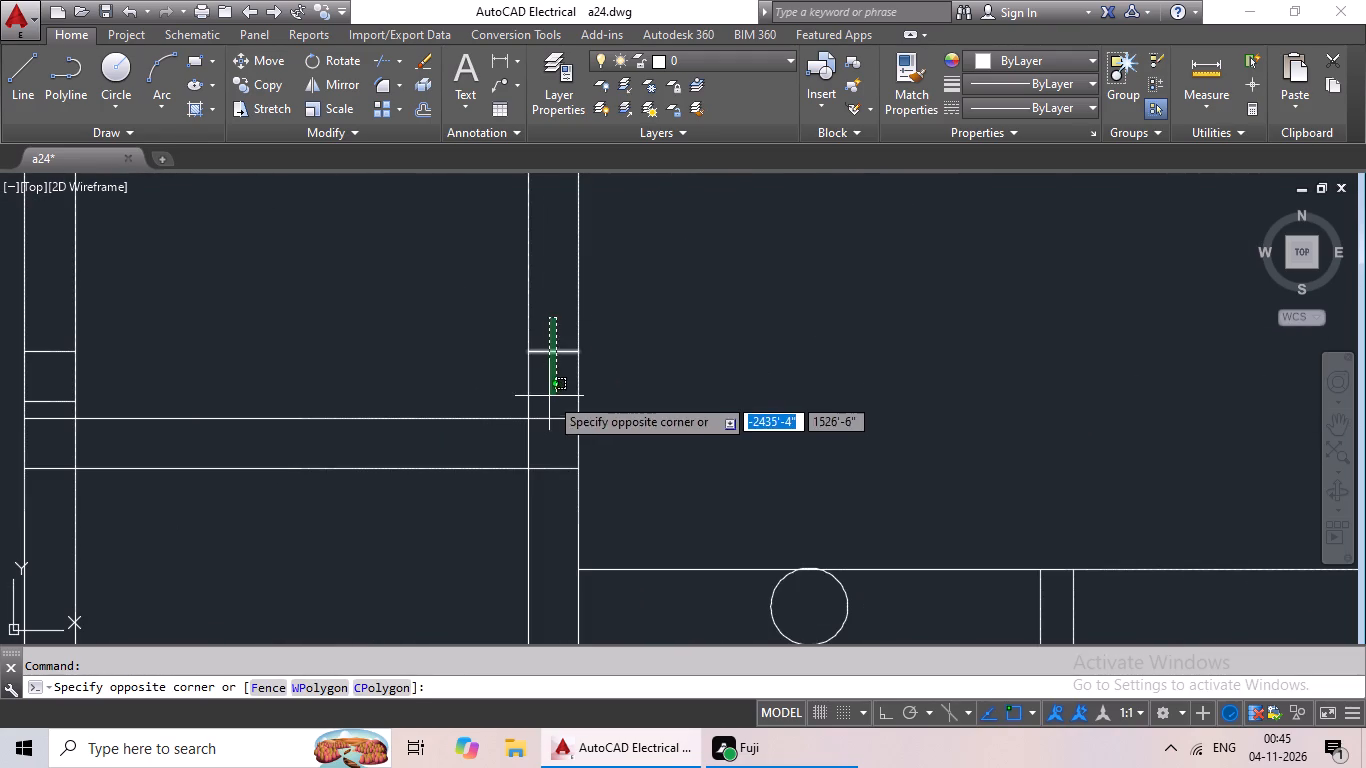
pyautogui.moveTo(407, 381); pyautogui.dragTo(909, 372, button='middle')
pyautogui.scroll(2, 539, 354)
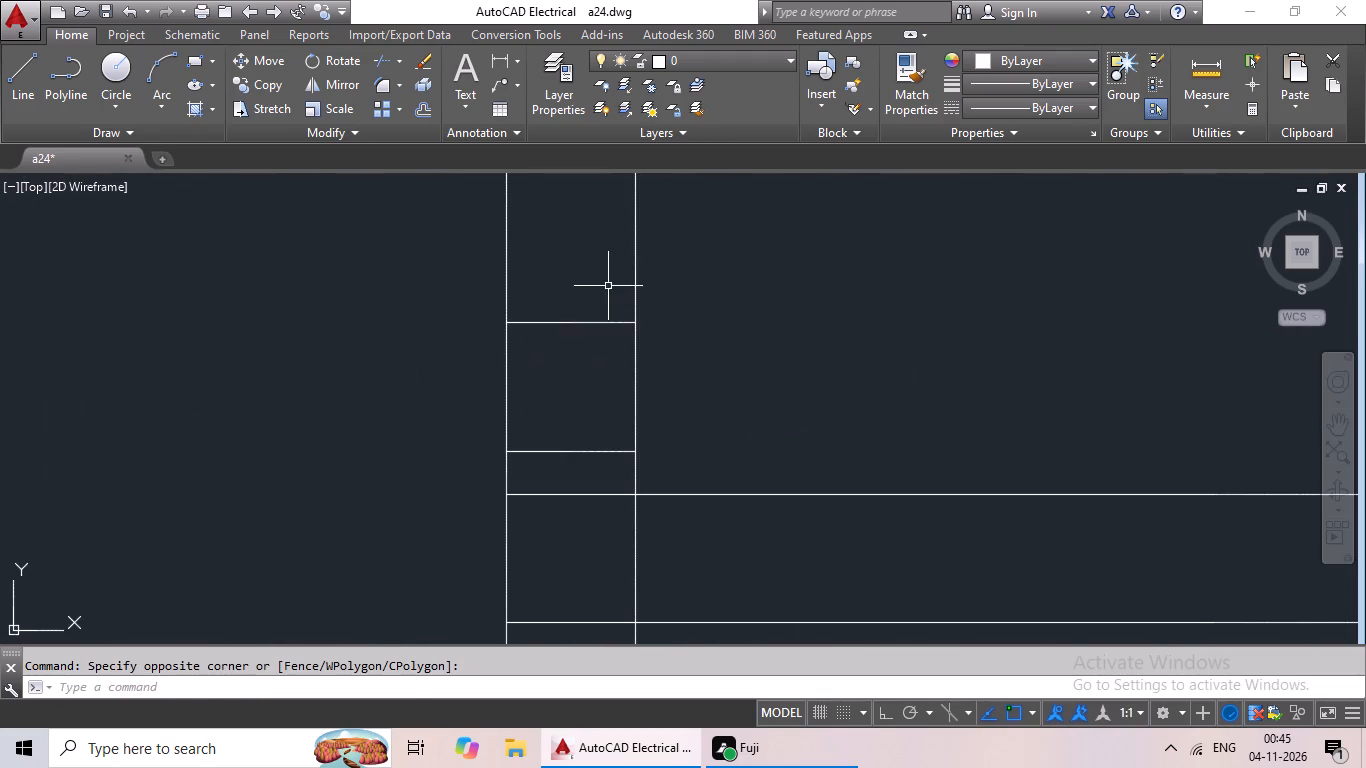
pyautogui.moveTo(608, 286); pyautogui.dragTo(552, 473)
pyautogui.scroll(-4, 635, 425)
pyautogui.moveTo(539, 454); pyautogui.dragTo(681, 404, button='middle')
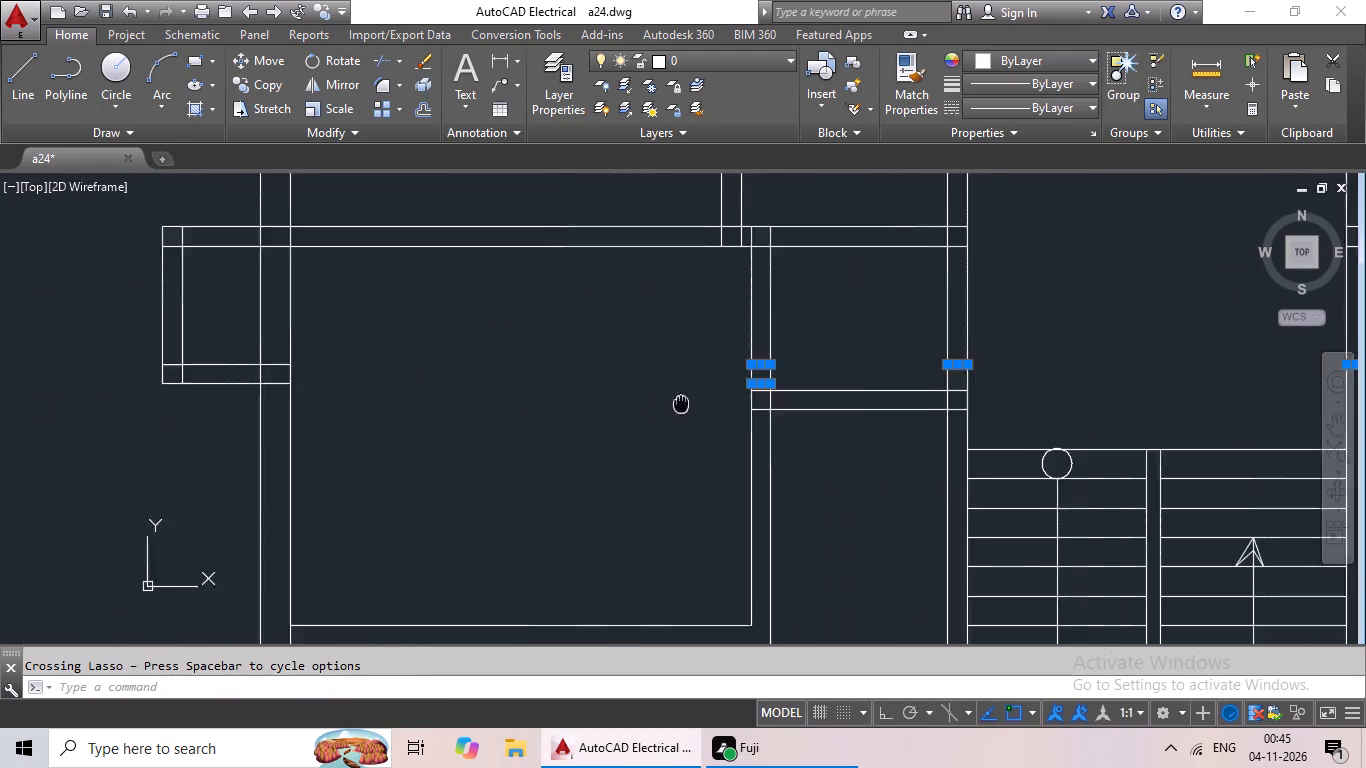
pyautogui.scroll(-3, 679, 409)
pyautogui.moveTo(673, 418); pyautogui.dragTo(502, 511, button='middle')
pyautogui.press('Delete')
pyautogui.scroll(-1, 732, 461)
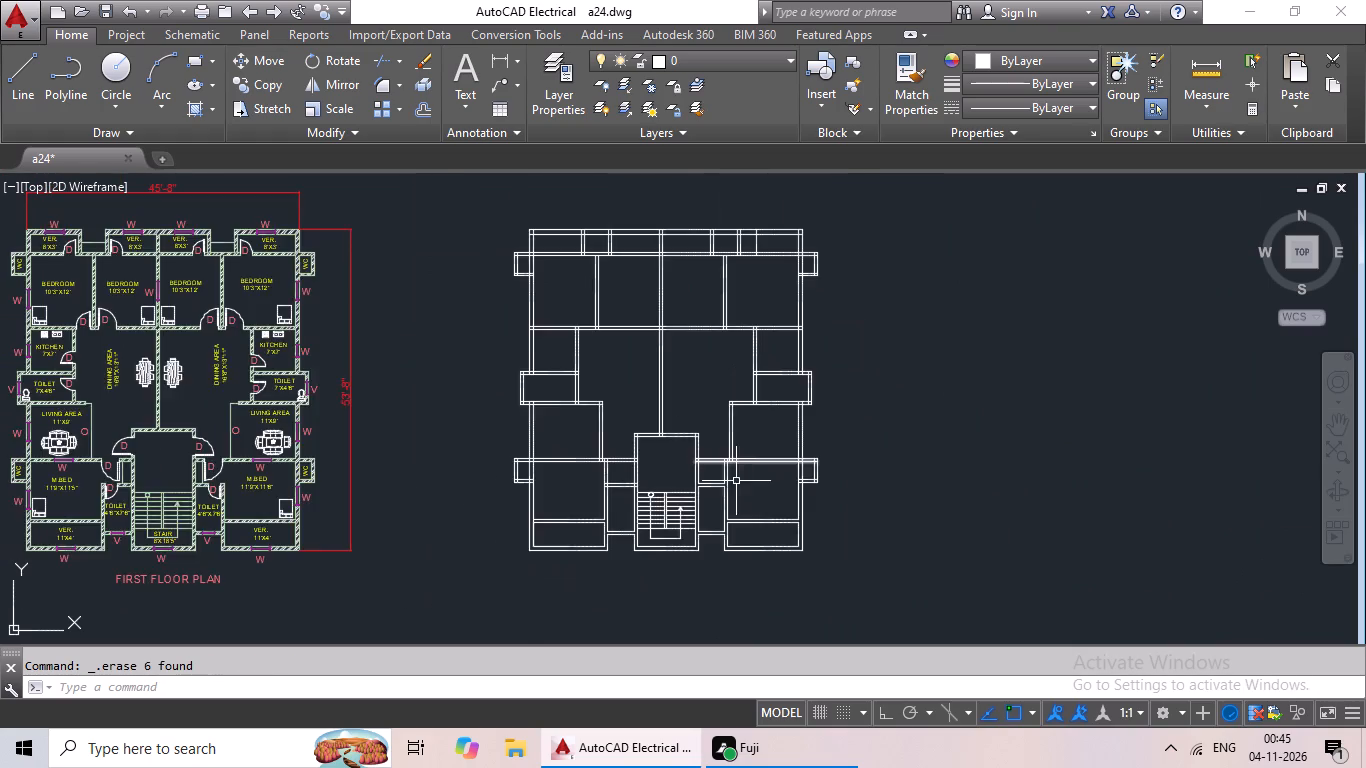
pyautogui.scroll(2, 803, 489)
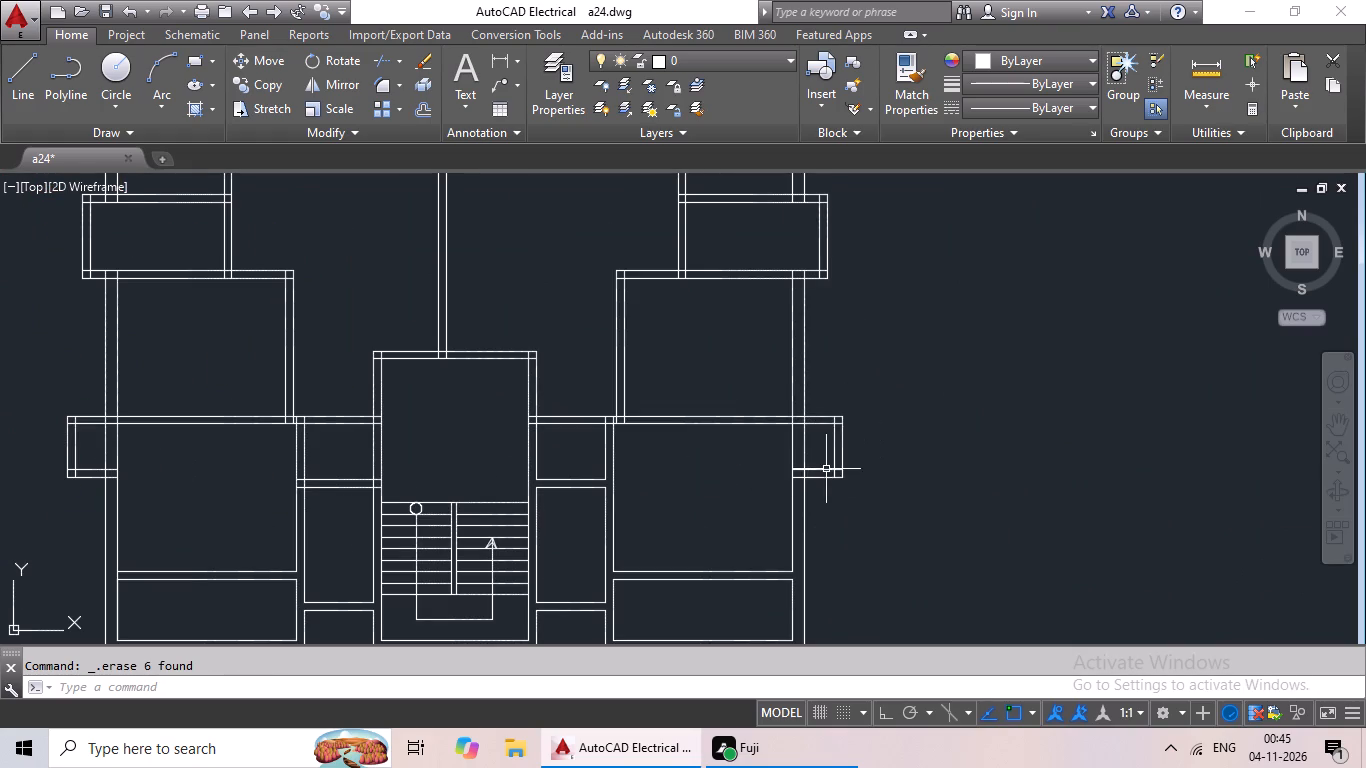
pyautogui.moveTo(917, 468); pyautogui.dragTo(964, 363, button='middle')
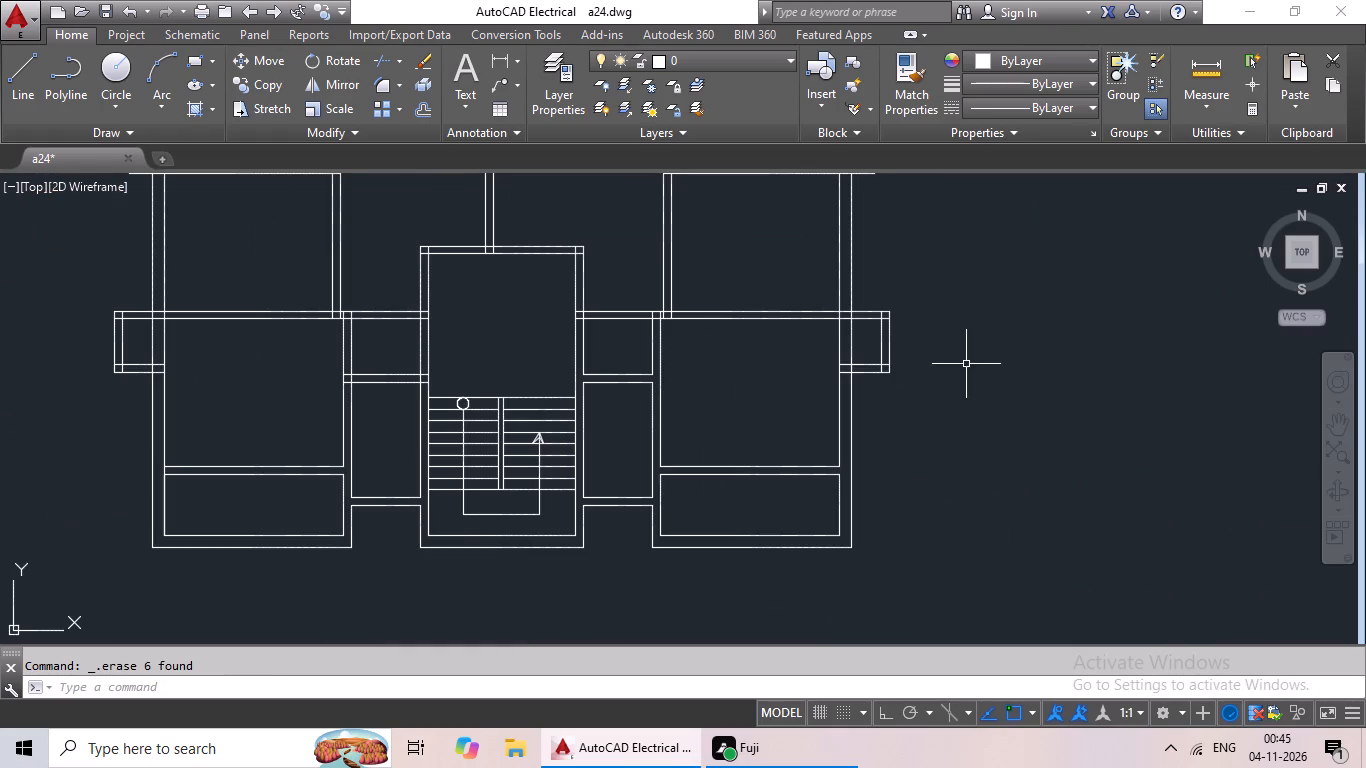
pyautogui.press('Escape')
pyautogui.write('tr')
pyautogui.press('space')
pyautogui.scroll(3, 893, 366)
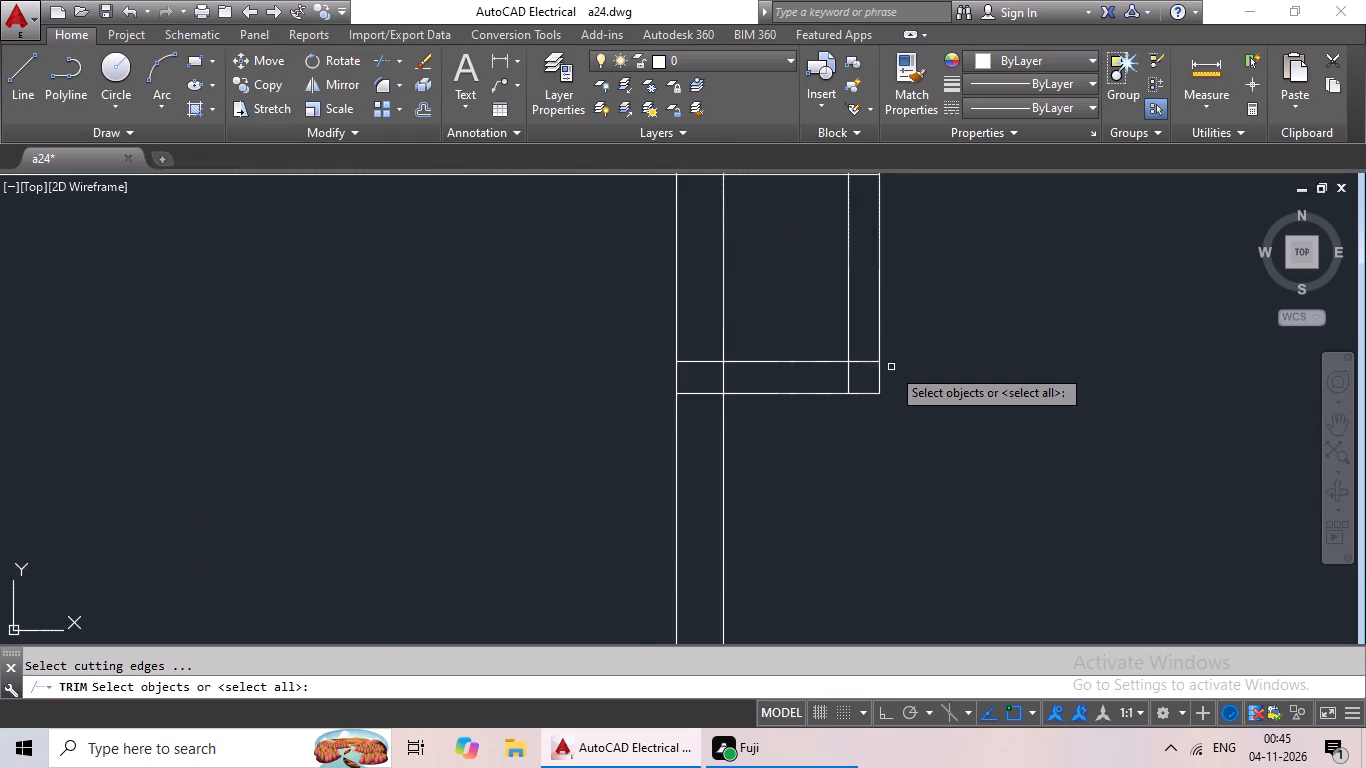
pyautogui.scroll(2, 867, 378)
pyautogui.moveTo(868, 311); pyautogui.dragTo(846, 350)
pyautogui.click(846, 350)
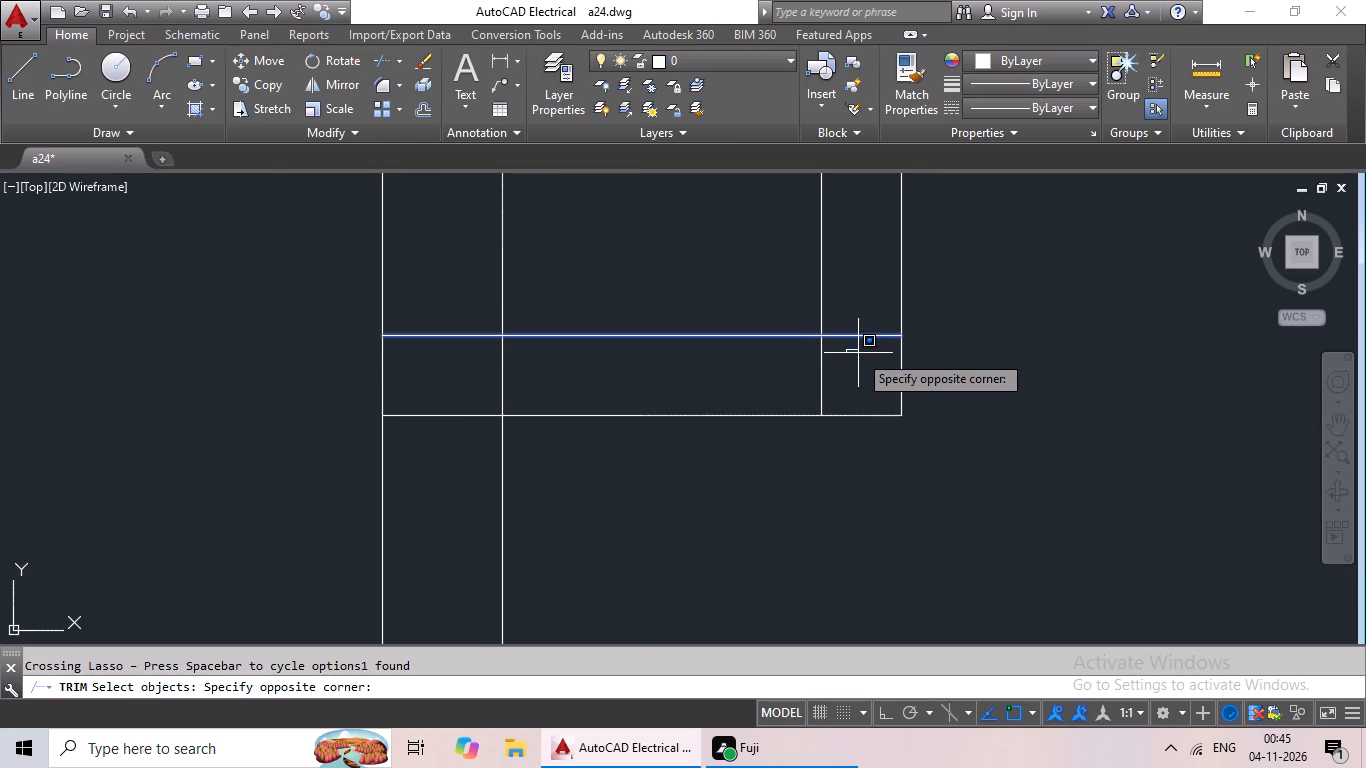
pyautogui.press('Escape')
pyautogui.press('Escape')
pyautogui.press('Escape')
# Trim the overlapping lines at the lower right projection's bottom outer corner and where its bottom wall meets the building's outer wall.
pyautogui.write('tr')
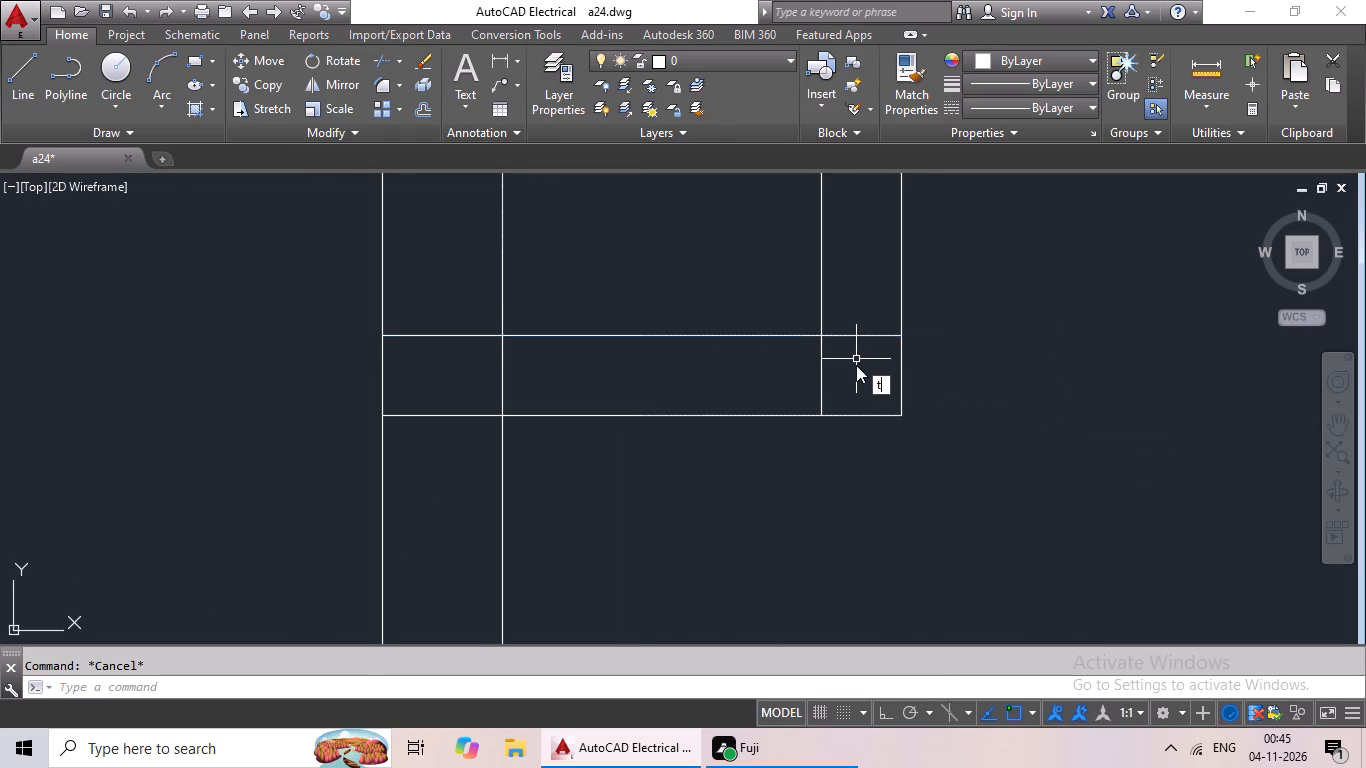
pyautogui.press('space')
pyautogui.press('space')
pyautogui.scroll(2, 862, 340)
pyautogui.moveTo(875, 288); pyautogui.dragTo(854, 366)
pyautogui.click(854, 364)
pyautogui.moveTo(879, 354); pyautogui.dragTo(706, 421)
pyautogui.click(705, 421)
pyautogui.scroll(-2, 732, 406)
pyautogui.moveTo(733, 406); pyautogui.dragTo(985, 408, button='middle')
pyautogui.scroll(2, 655, 426)
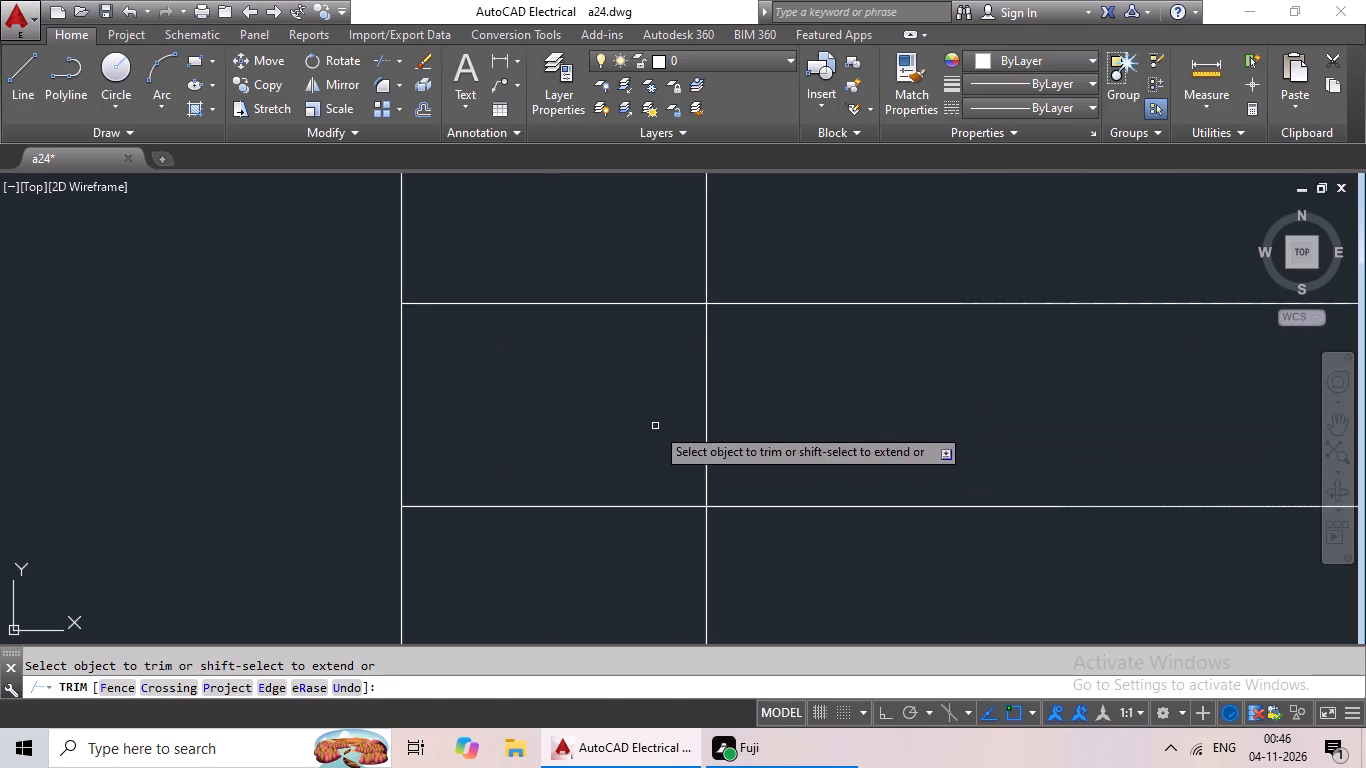
pyautogui.moveTo(791, 369); pyautogui.dragTo(644, 424)
pyautogui.click(644, 424)
pyautogui.moveTo(622, 271); pyautogui.dragTo(507, 577)
pyautogui.moveTo(510, 568); pyautogui.dragTo(518, 559)
pyautogui.scroll(-5, 592, 491)
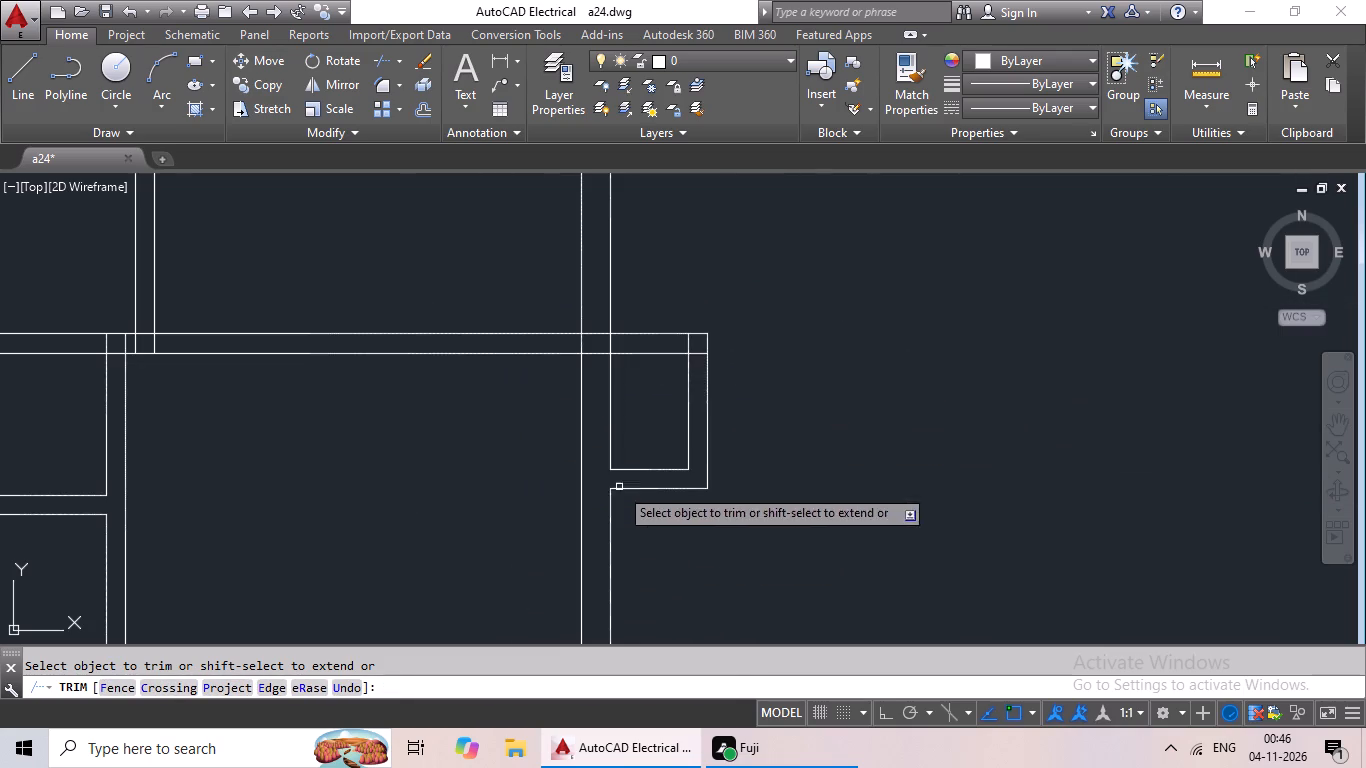
# Trim the overlapping line ends at the upper outer corner of the lower right projection.
pyautogui.scroll(4, 694, 350)
pyautogui.moveTo(712, 351); pyautogui.dragTo(692, 457)
pyautogui.click(692, 457)
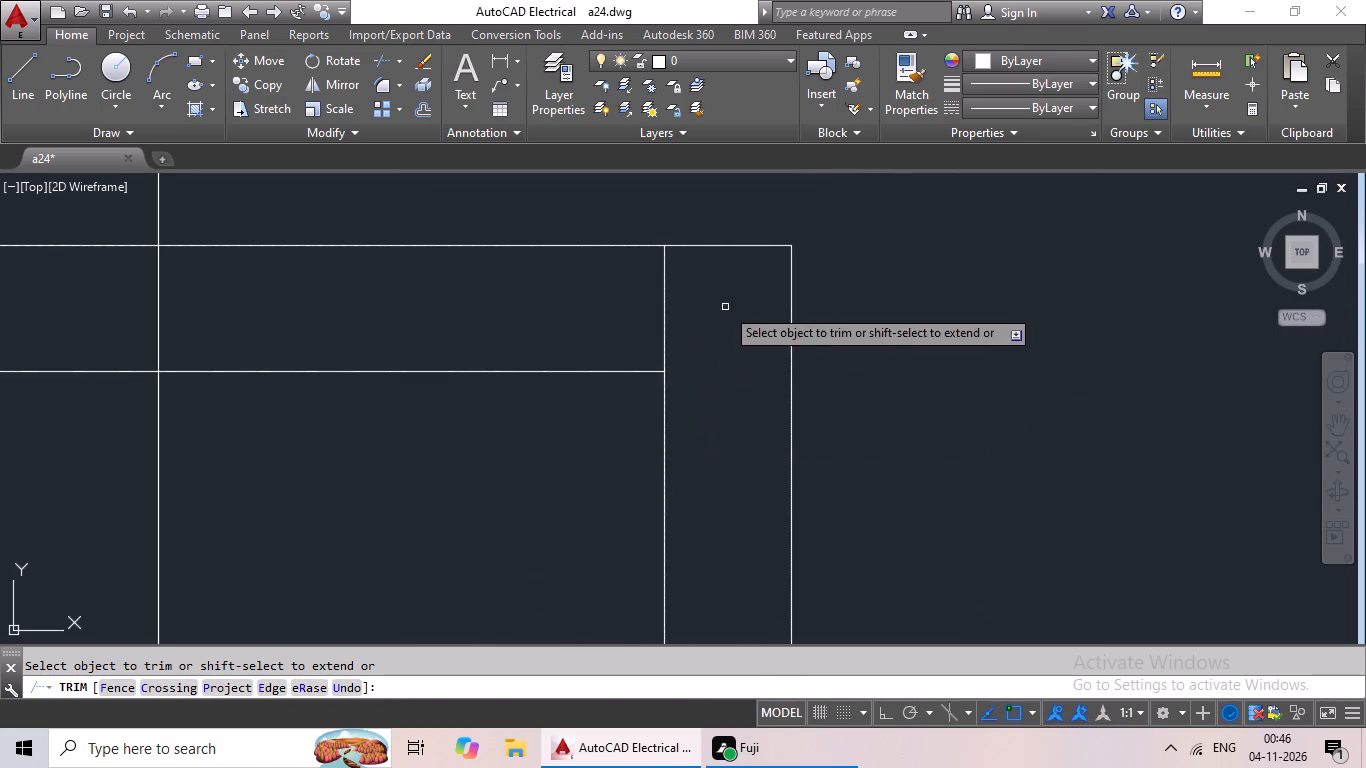
pyautogui.moveTo(725, 304); pyautogui.dragTo(640, 321)
pyautogui.click(640, 321)
pyautogui.scroll(-3, 685, 332)
# Trim the crossing lines where the upper wall of the lower right projection meets the building's right outer wall.
pyautogui.scroll(1, 554, 332)
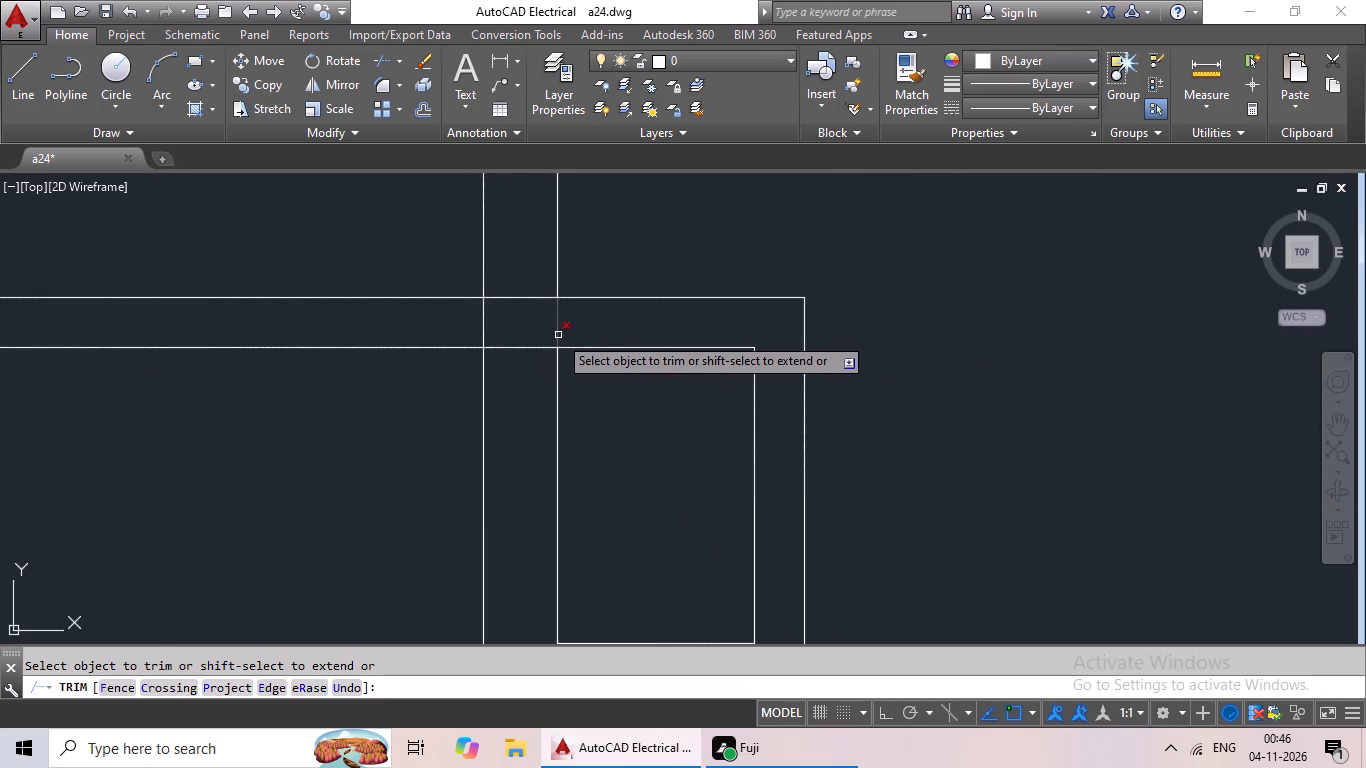
pyautogui.scroll(3, 565, 331)
pyautogui.moveTo(620, 271); pyautogui.dragTo(433, 317)
pyautogui.click(433, 317)
pyautogui.moveTo(432, 308); pyautogui.dragTo(373, 455)
pyautogui.click(373, 455)
pyautogui.scroll(-2, 410, 433)
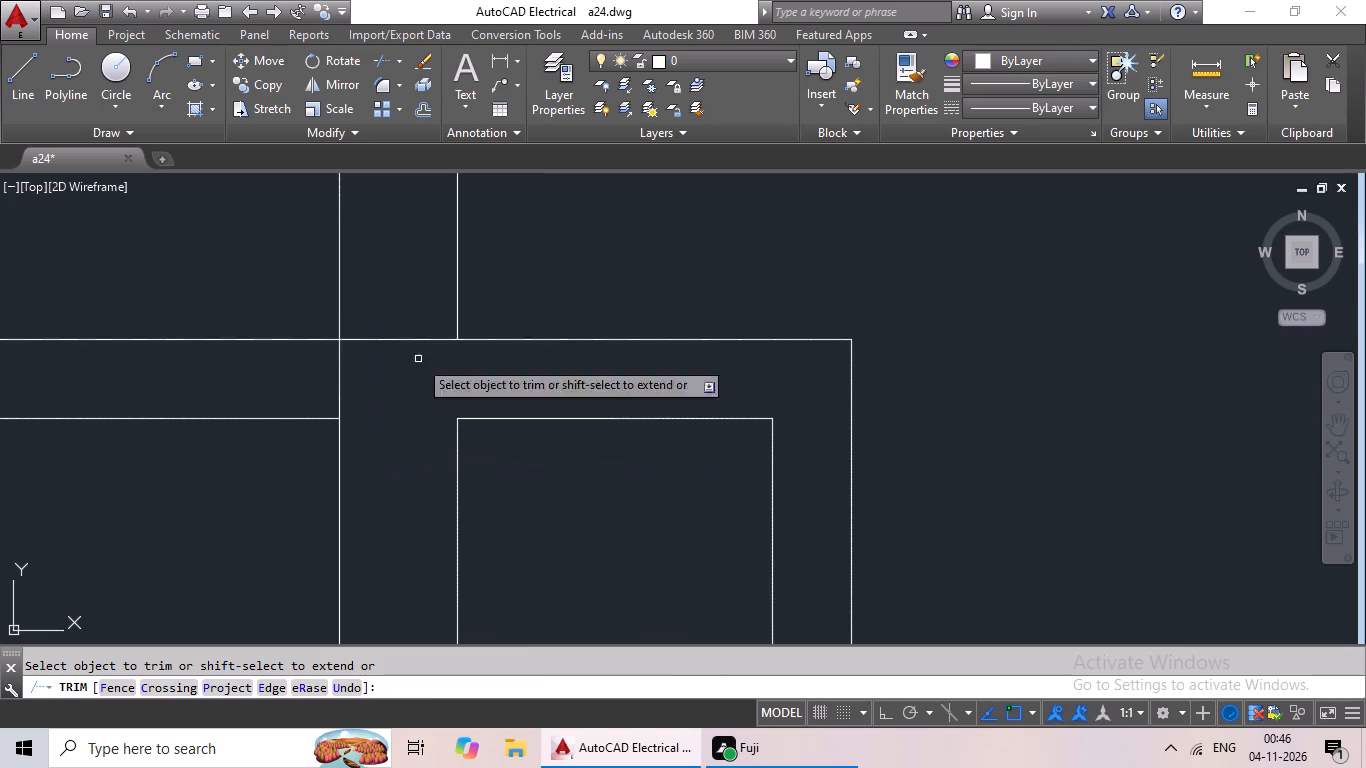
pyautogui.moveTo(414, 257); pyautogui.dragTo(400, 374)
pyautogui.click(400, 371)
pyautogui.moveTo(414, 358); pyautogui.dragTo(280, 378)
pyautogui.click(280, 378)
pyautogui.scroll(-4, 360, 345)
# Trim the overlapping lines where the two interior vertical walls meet the upper wall of the lower right room.
pyautogui.moveTo(265, 398); pyautogui.dragTo(562, 322, button='middle')
pyautogui.scroll(-2, 556, 352)
pyautogui.scroll(5, 503, 327)
pyautogui.moveTo(475, 331); pyautogui.dragTo(558, 427, button='middle')
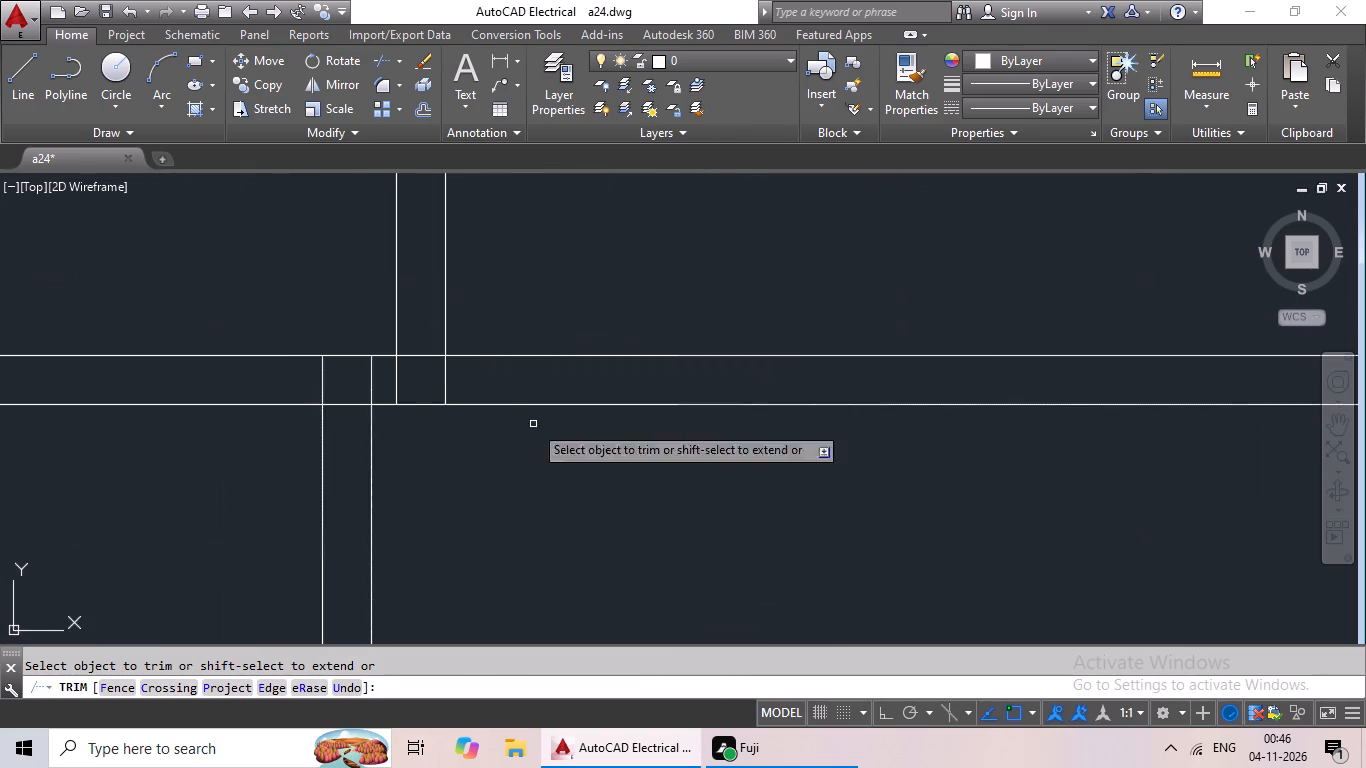
pyautogui.scroll(2, 381, 358)
pyautogui.moveTo(625, 376); pyautogui.dragTo(222, 404)
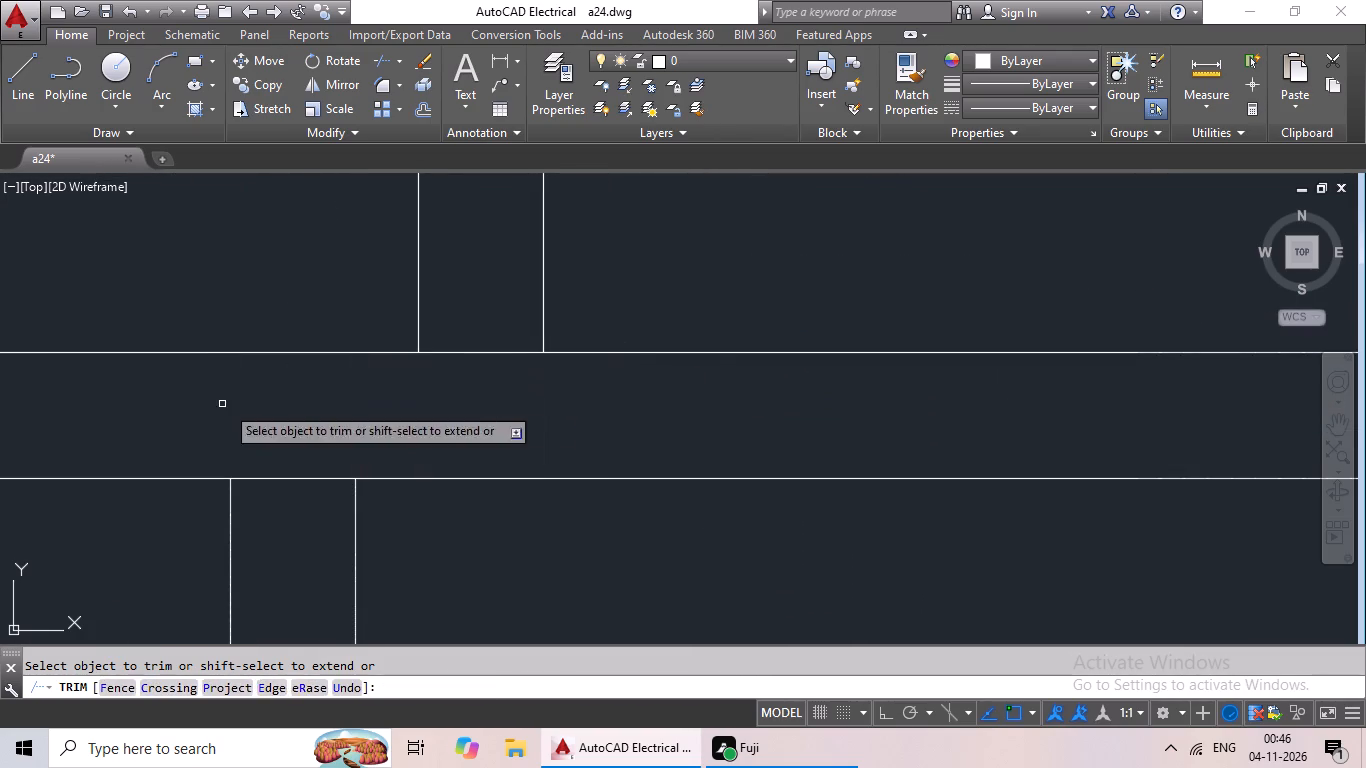
pyautogui.moveTo(290, 407); pyautogui.dragTo(284, 536)
pyautogui.moveTo(284, 536); pyautogui.dragTo(313, 510)
pyautogui.scroll(-5, 382, 441)
pyautogui.moveTo(433, 554); pyautogui.dragTo(569, 452, button='middle')
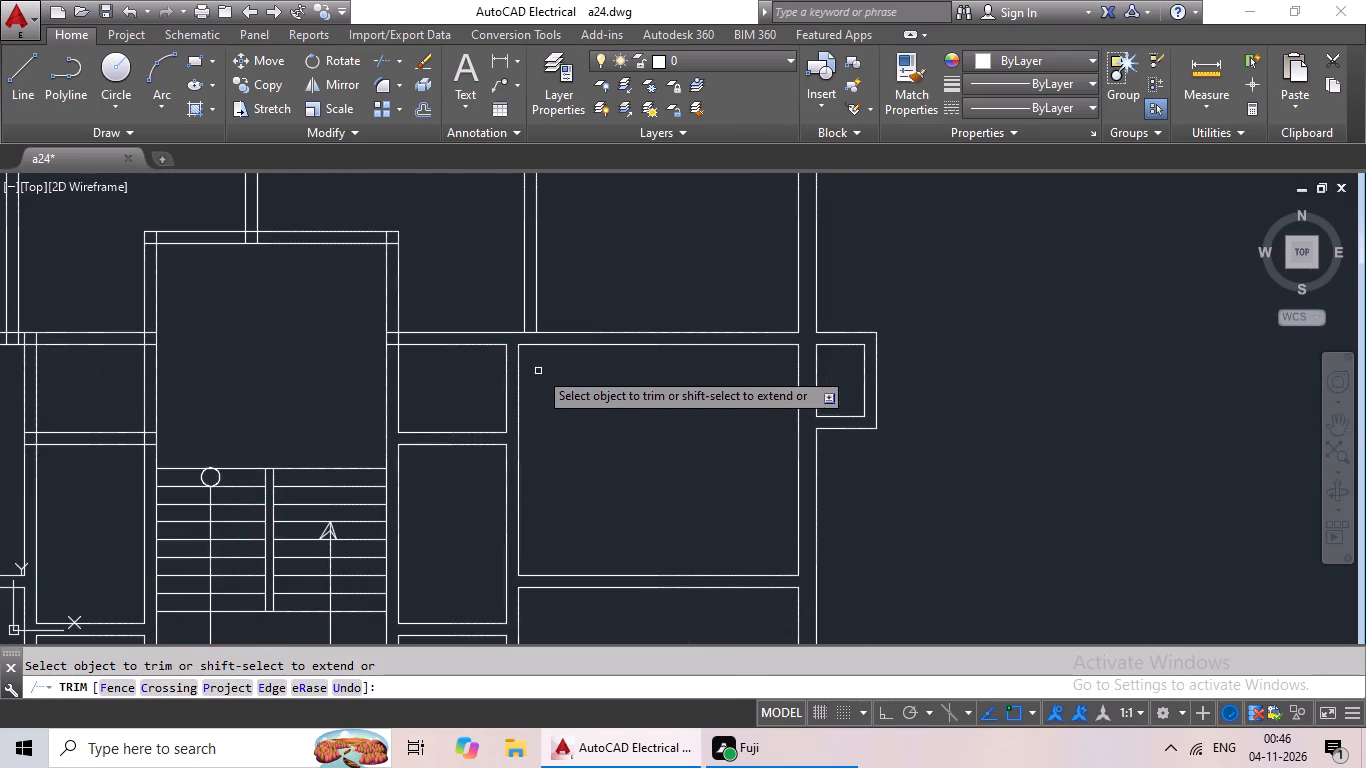
pyautogui.scroll(3, 524, 329)
pyautogui.moveTo(542, 311); pyautogui.dragTo(533, 356)
pyautogui.click(533, 356)
pyautogui.scroll(-4, 560, 338)
pyautogui.scroll(-1, 607, 435)
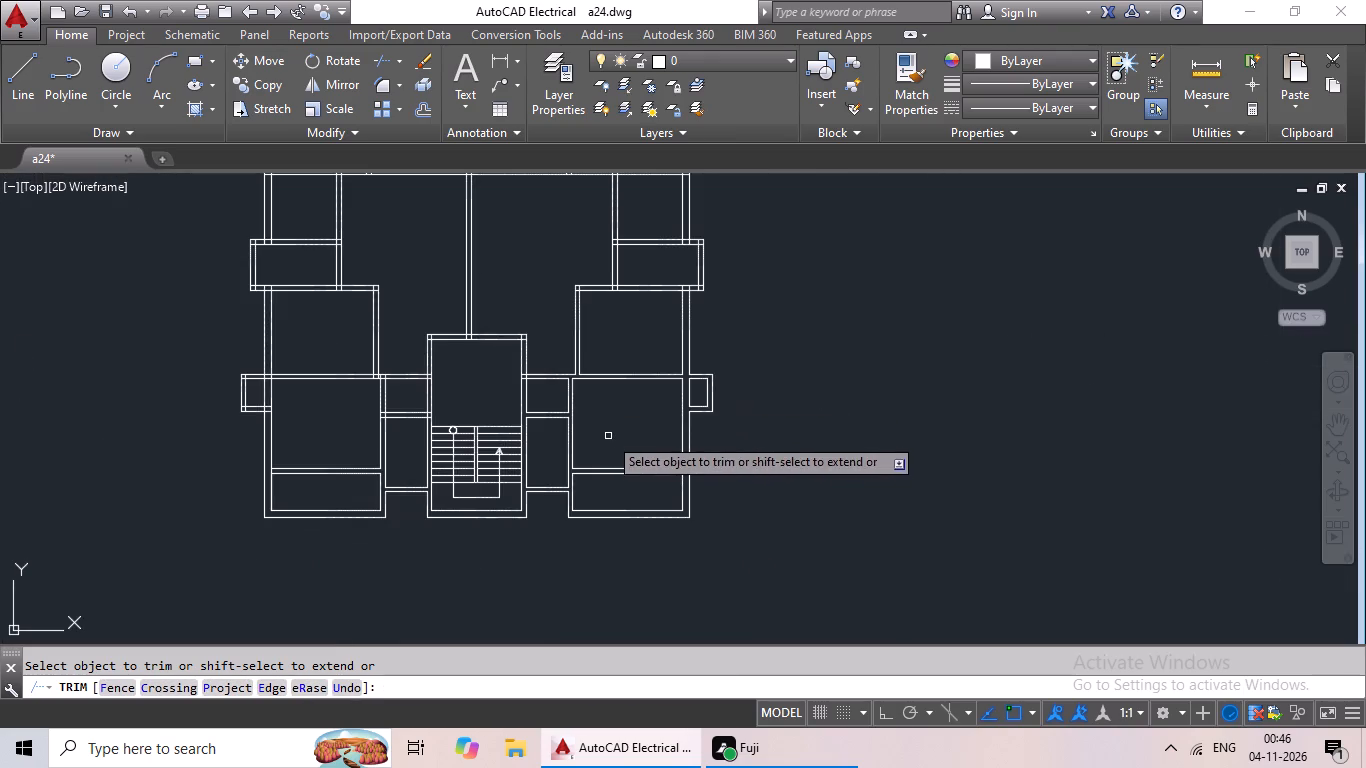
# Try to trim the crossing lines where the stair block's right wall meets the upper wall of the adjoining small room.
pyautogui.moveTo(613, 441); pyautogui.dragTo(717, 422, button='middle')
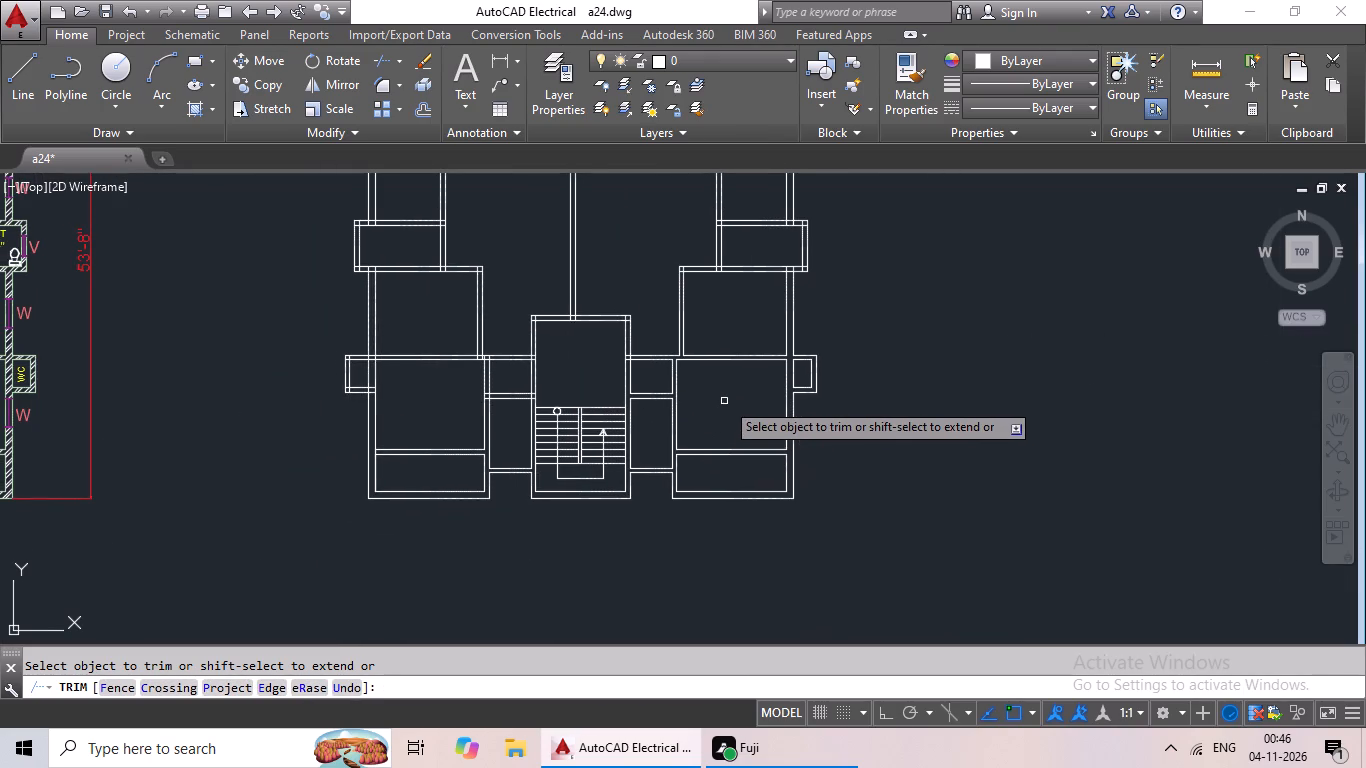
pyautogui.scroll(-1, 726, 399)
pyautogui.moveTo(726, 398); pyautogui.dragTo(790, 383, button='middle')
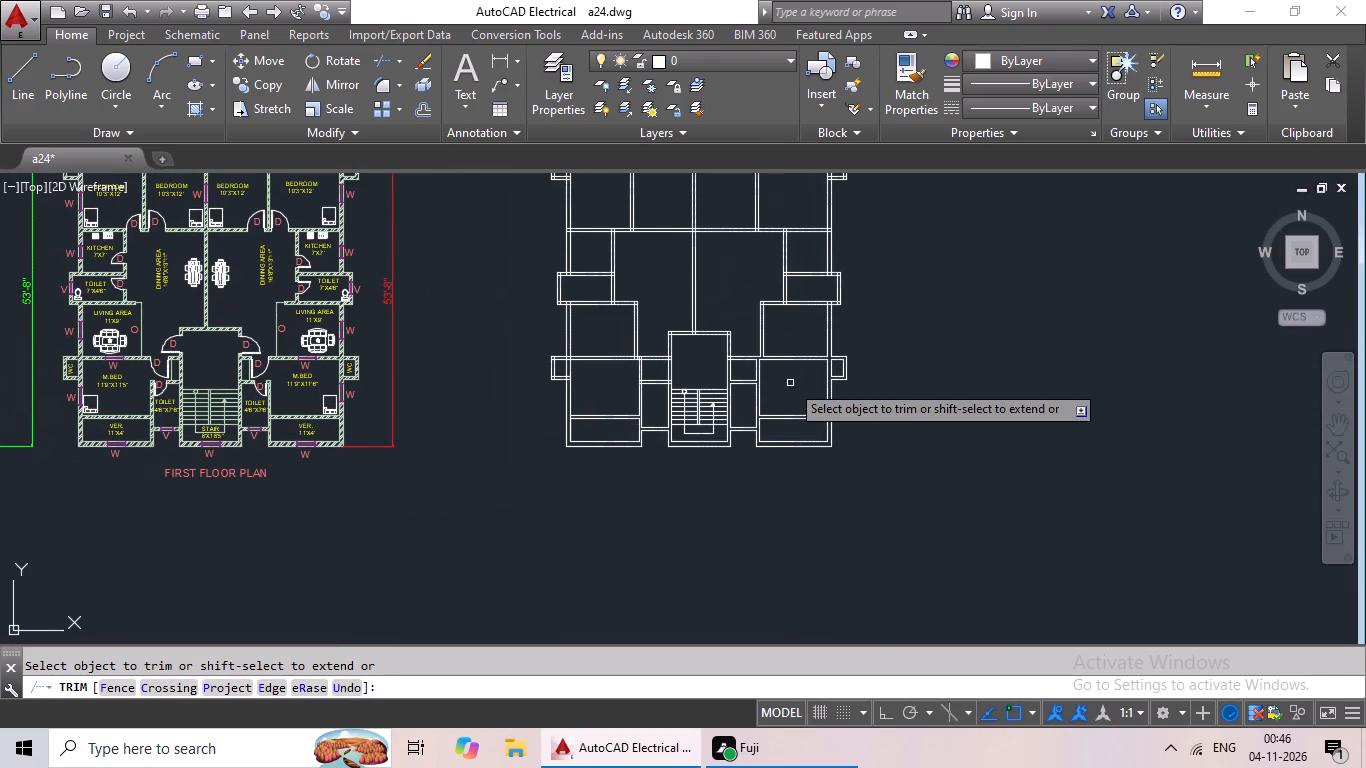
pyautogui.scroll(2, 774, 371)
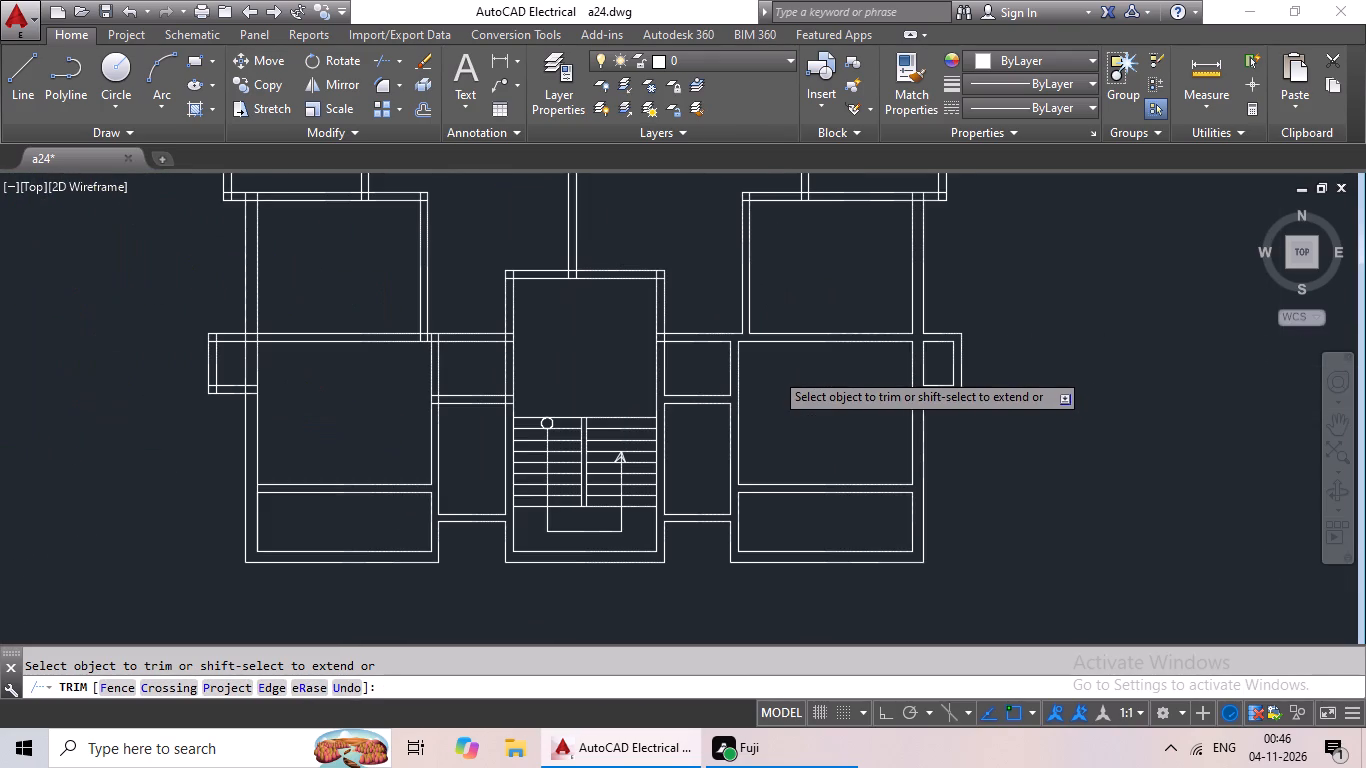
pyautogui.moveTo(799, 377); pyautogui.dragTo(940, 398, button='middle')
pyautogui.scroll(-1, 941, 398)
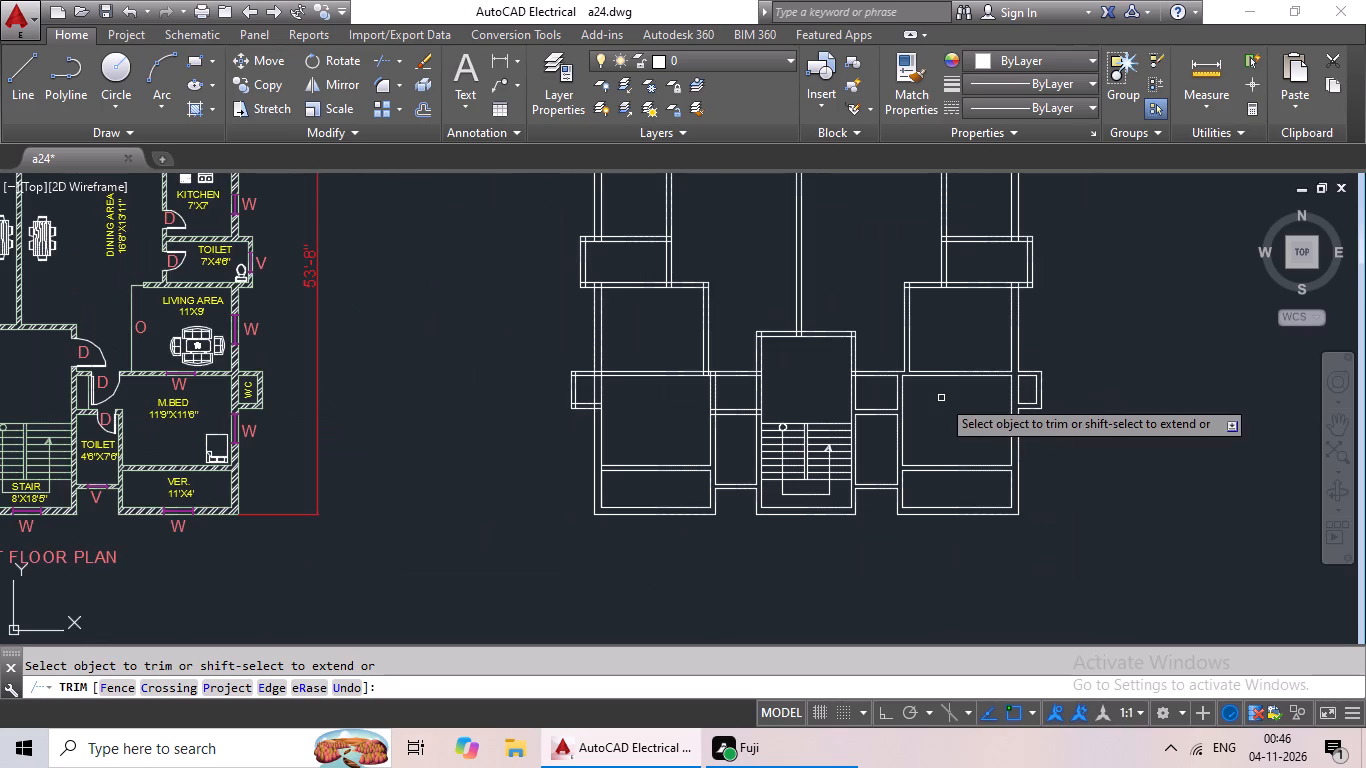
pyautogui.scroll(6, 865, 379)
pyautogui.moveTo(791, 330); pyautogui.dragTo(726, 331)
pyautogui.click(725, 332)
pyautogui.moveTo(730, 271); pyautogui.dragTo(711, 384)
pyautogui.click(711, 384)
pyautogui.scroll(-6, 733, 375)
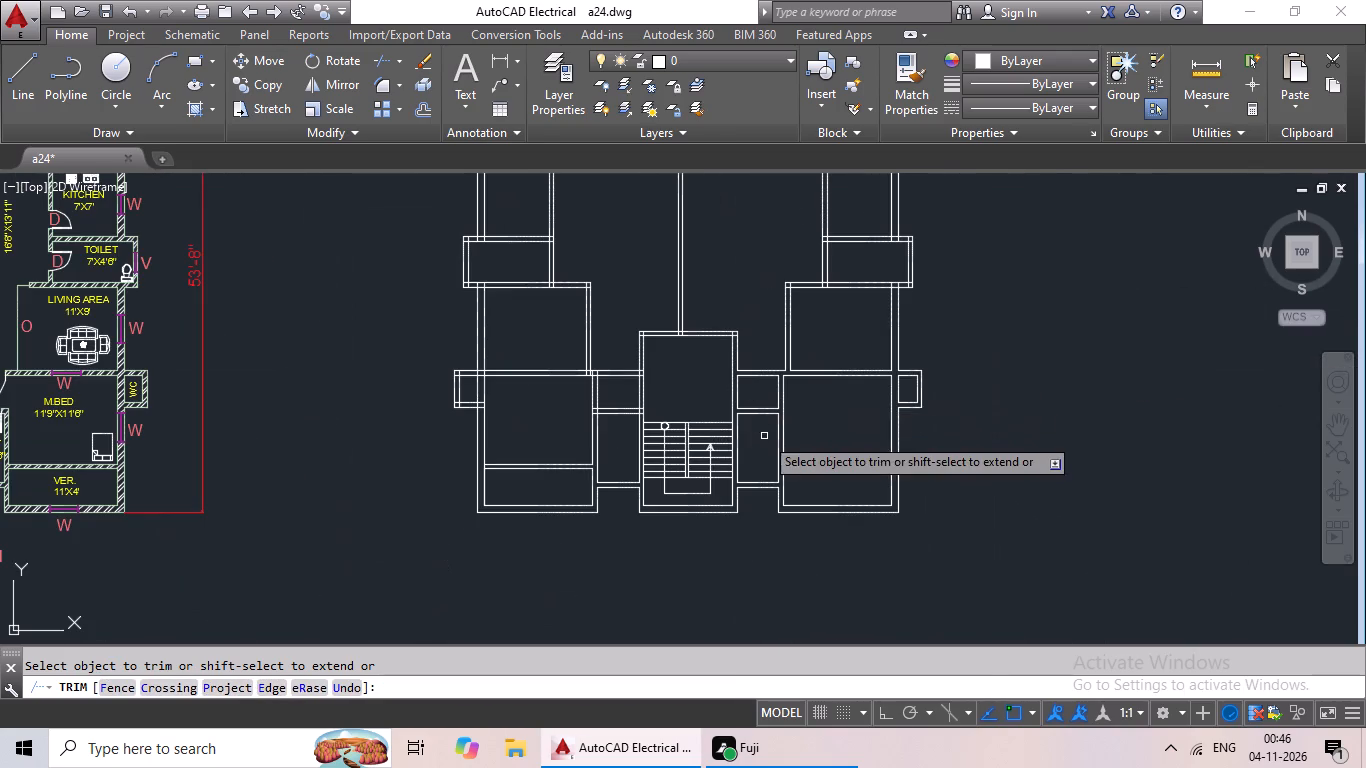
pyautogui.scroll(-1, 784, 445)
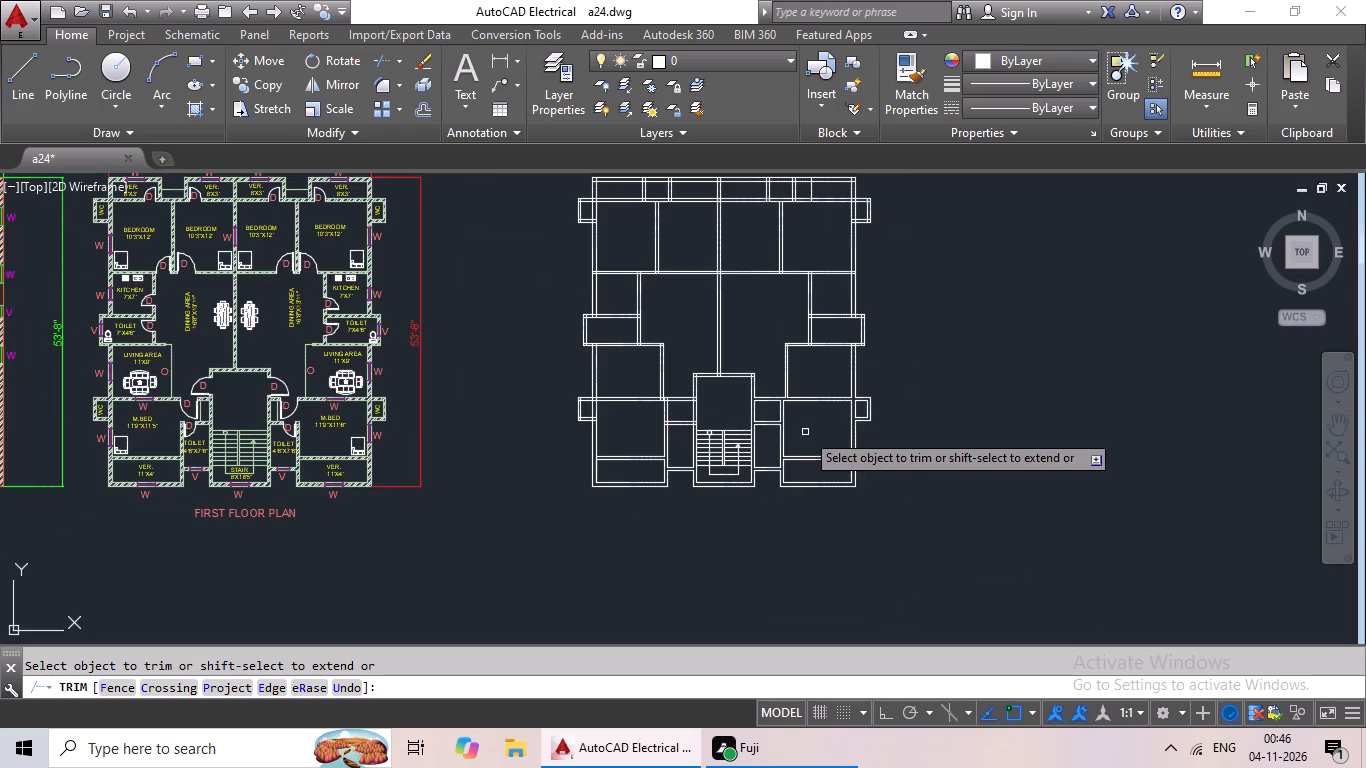
# Undo the trims along the lower right room's upper wall, including its junctions with the interior walls and the right outer wall.
pyautogui.scroll(2, 808, 430)
pyautogui.hotkey('ctrl', 'z')
pyautogui.hotkey('ctrl', 'z')
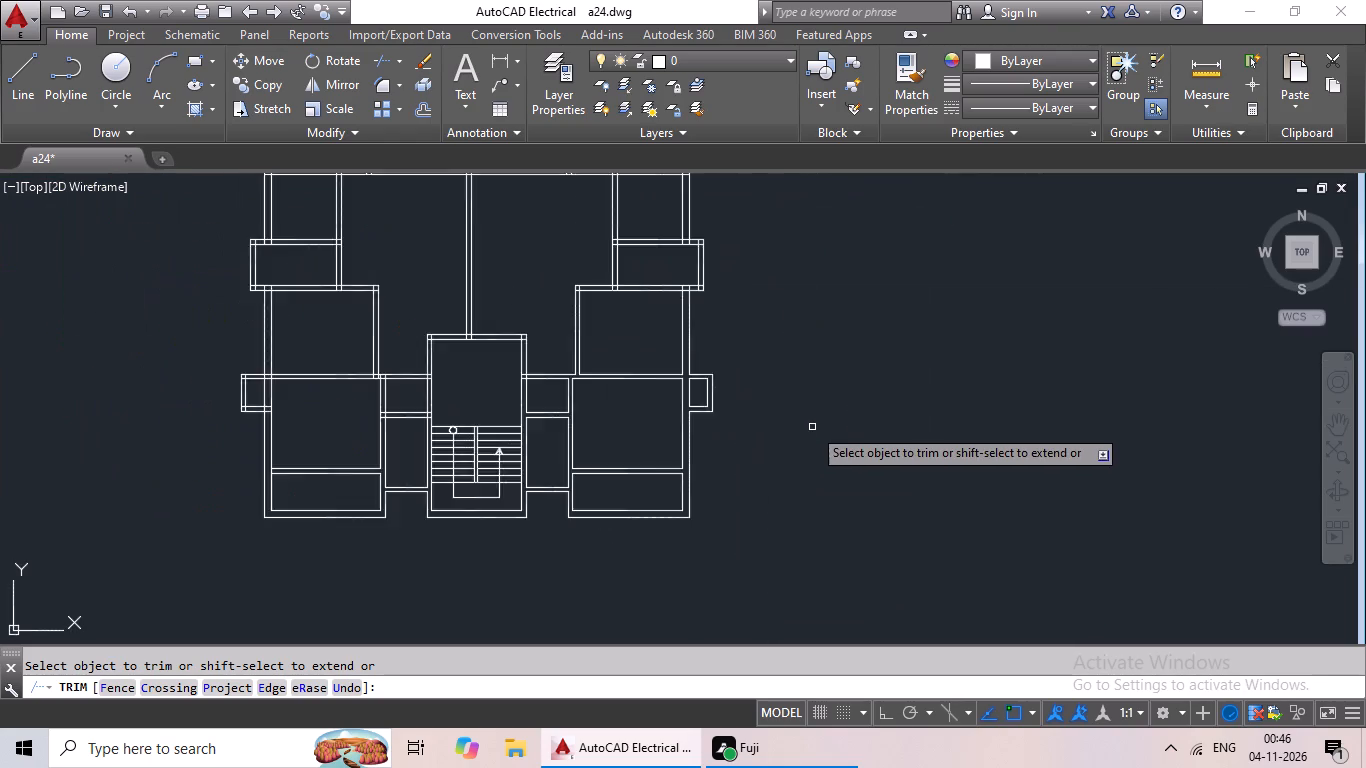
pyautogui.keyDown('ctrl'); pyautogui.scroll(-5, 812, 427); pyautogui.keyUp('ctrl')
pyautogui.hotkey('ctrl', 'z')
pyautogui.hotkey('ctrl', 'z')
pyautogui.keyDown('ctrl'); pyautogui.scroll(-2, 783, 428); pyautogui.keyUp('ctrl')
pyautogui.hotkey('ctrl', 'z')
pyautogui.hotkey('ctrl', 'z')
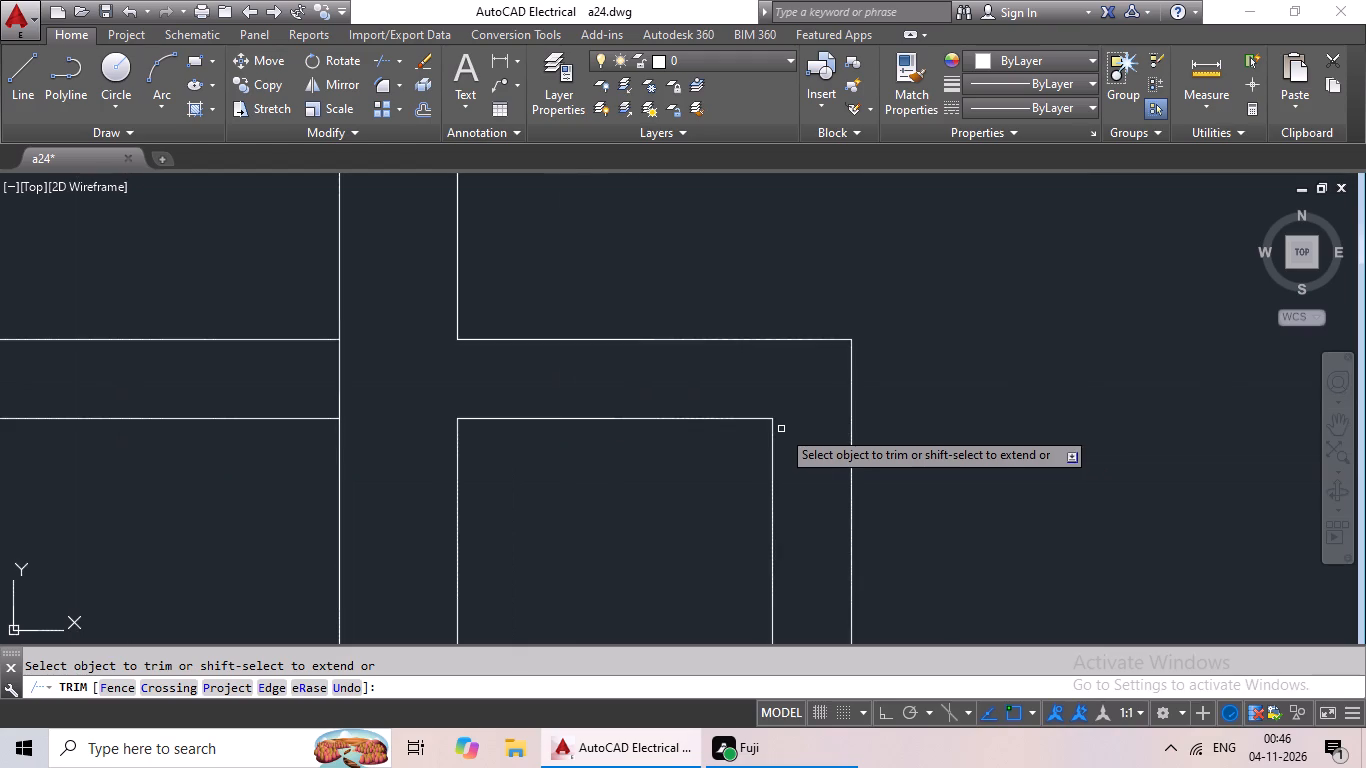
pyautogui.keyDown('ctrl'); pyautogui.scroll(-5, 781, 429); pyautogui.keyUp('ctrl')
pyautogui.scroll(2, 564, 464)
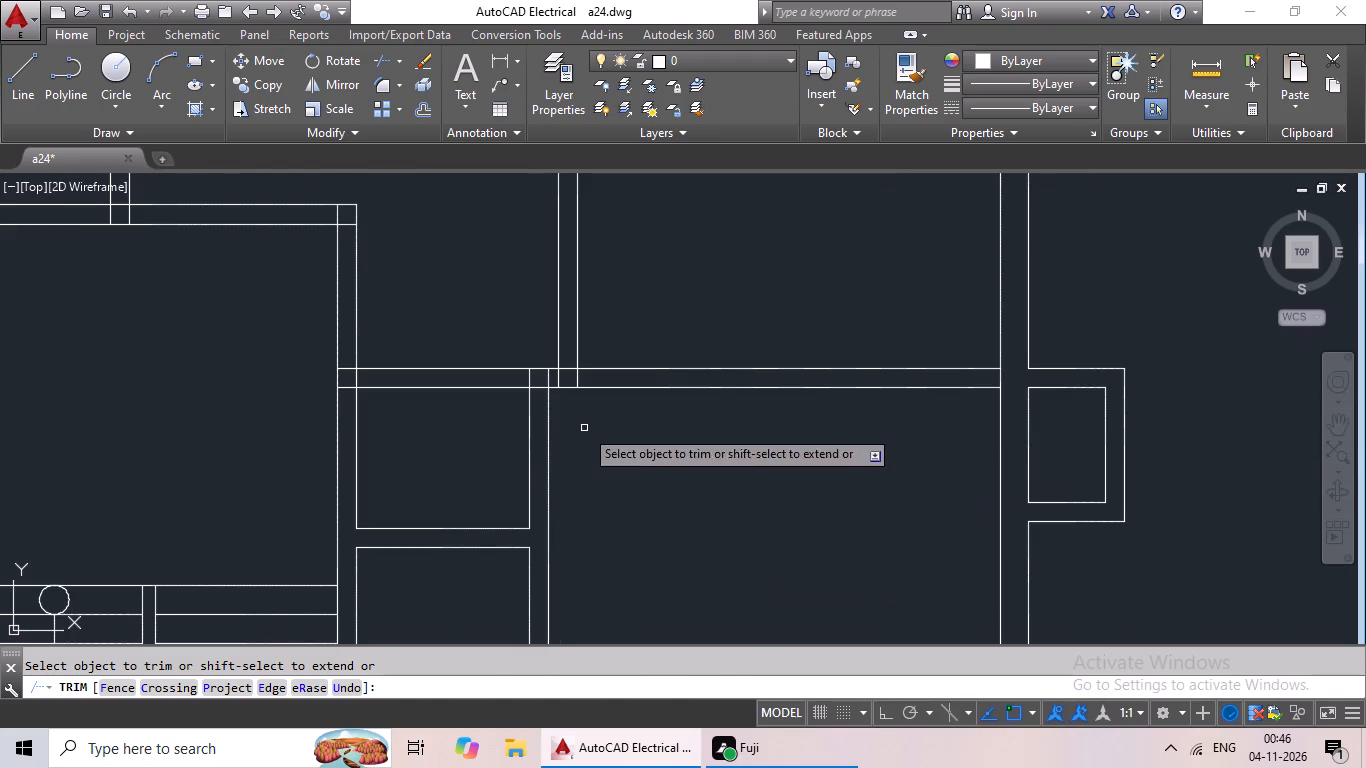
pyautogui.moveTo(584, 428); pyautogui.dragTo(474, 482)
pyautogui.click(474, 482)
pyautogui.hotkey('ctrl', 'z')
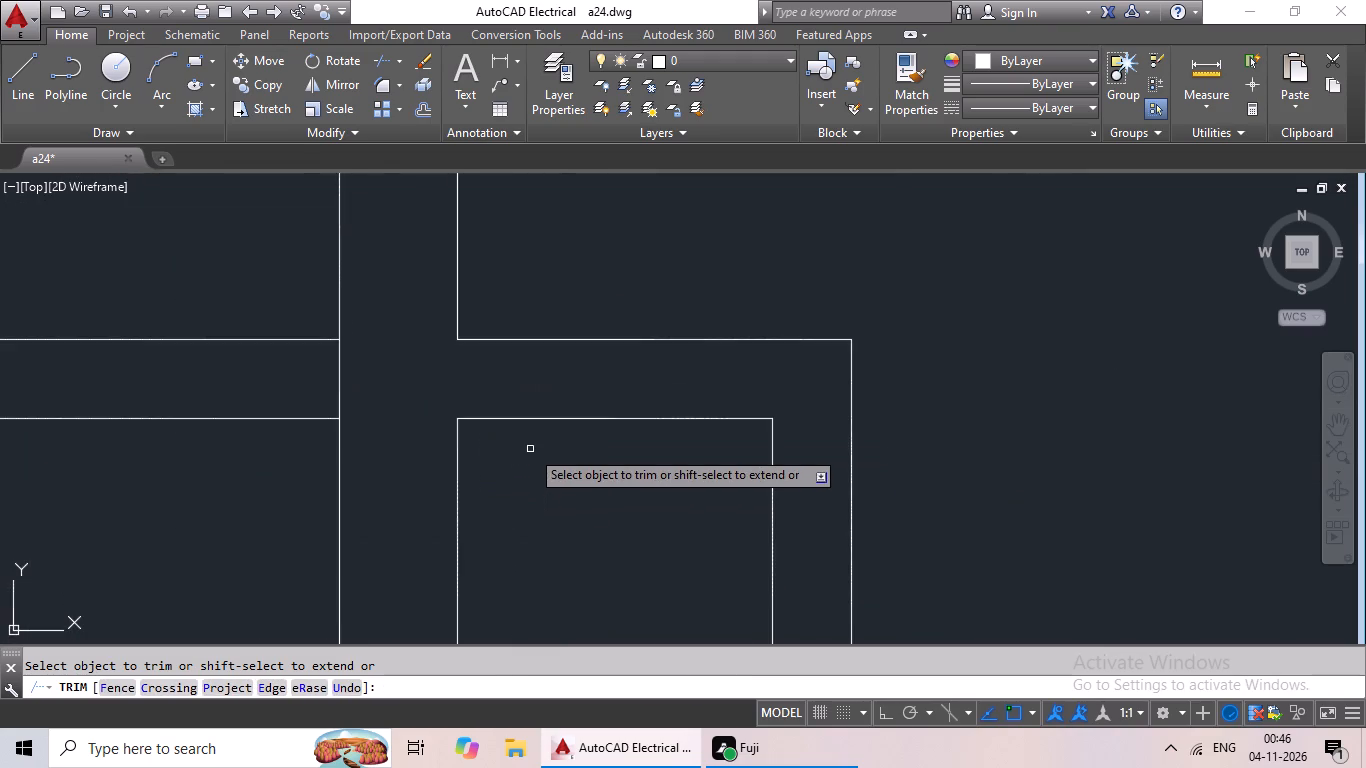
pyautogui.scroll(-5, 530, 448)
pyautogui.moveTo(458, 516); pyautogui.dragTo(619, 465, button='middle')
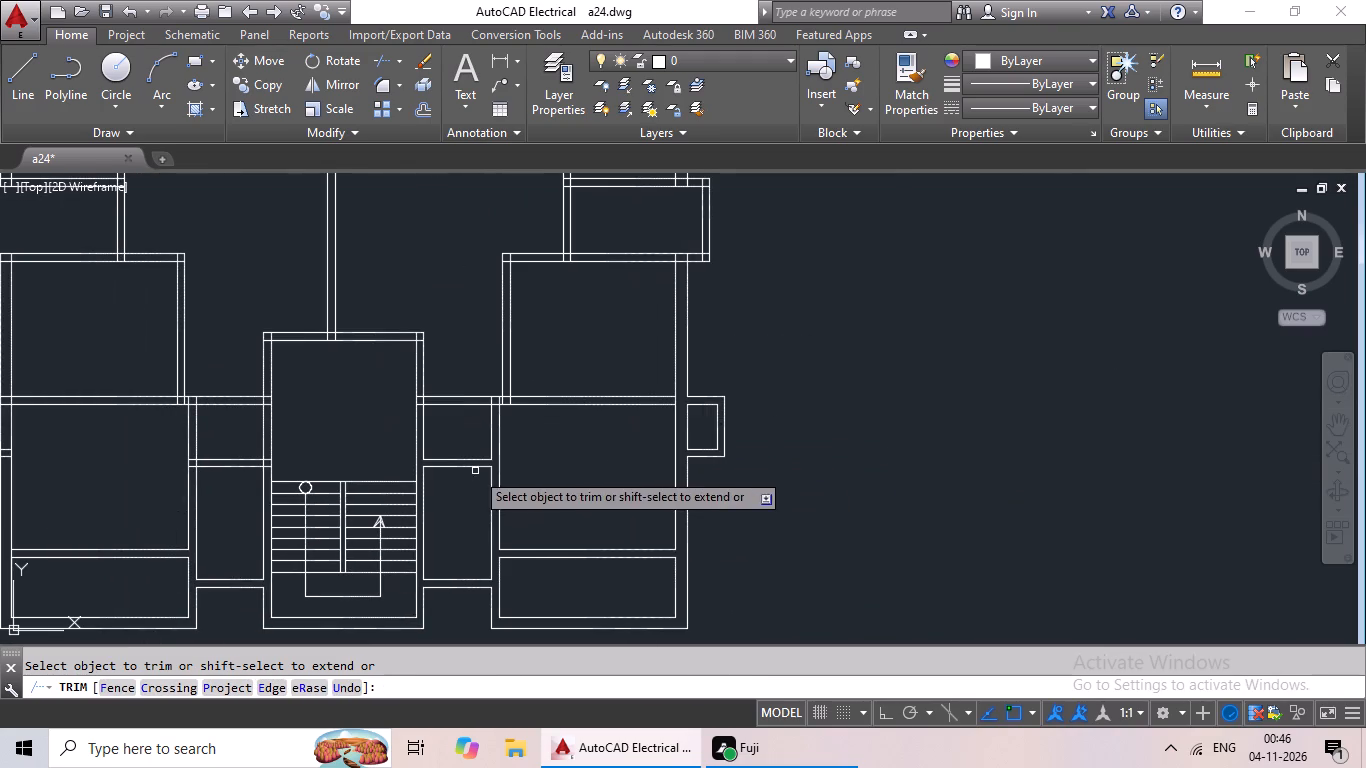
pyautogui.hotkey('ctrl', 'z')
pyautogui.hotkey('ctrl', 'z')
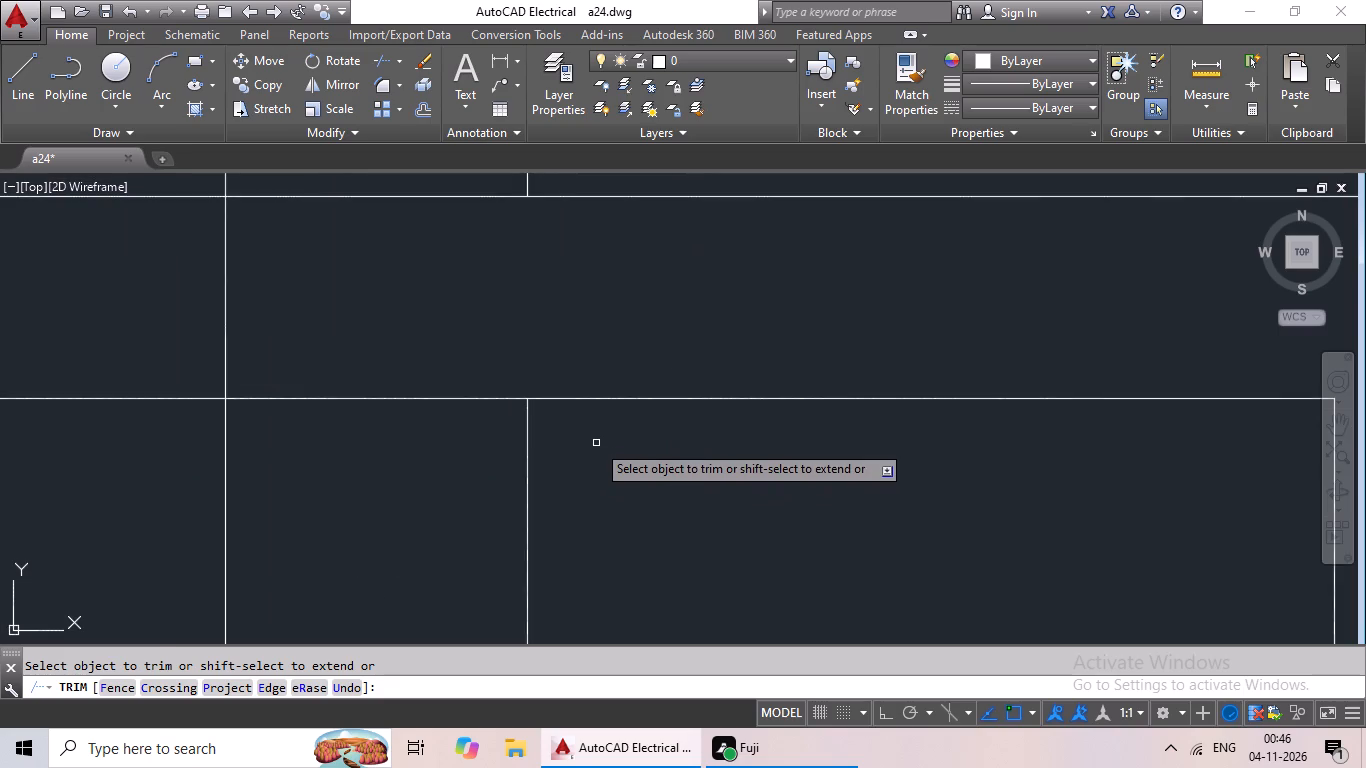
# Undo the remaining trims at the lower right projection's corners and bottom wall junction, and end the Trim command.
pyautogui.hotkey('ctrl', 'z')
pyautogui.hotkey('ctrl', 'z')
pyautogui.hotkey('ctrl', 'z')
pyautogui.hotkey('ctrl', 'z')
pyautogui.hotkey('ctrl', 'z')
pyautogui.hotkey('ctrl', 'z')
pyautogui.hotkey('ctrl', 'z')
pyautogui.hotkey('ctrl', 'z')
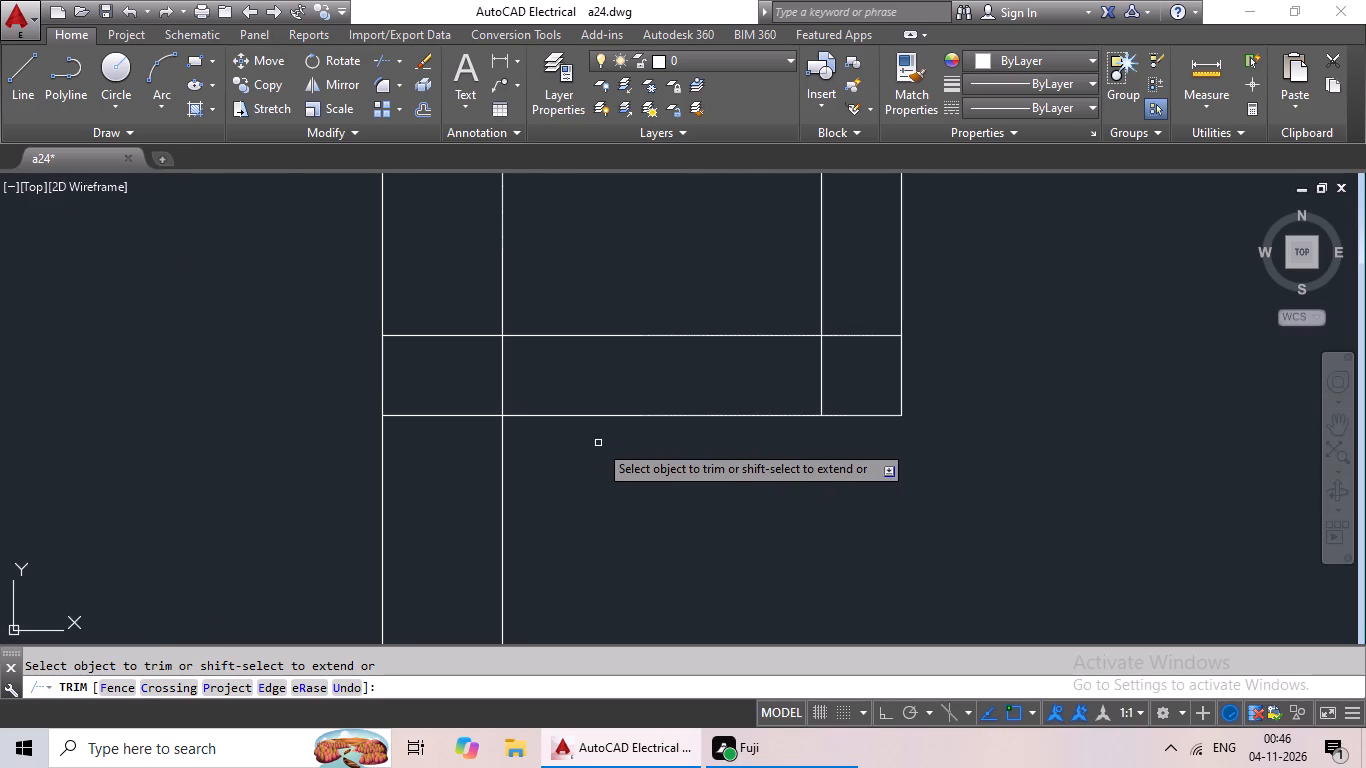
pyautogui.hotkey('ctrl', 'z')
pyautogui.keyDown('ctrl'); pyautogui.scroll(-5, 598, 443); pyautogui.keyUp('ctrl')
pyautogui.scroll(-2, 523, 446)
pyautogui.moveTo(520, 447); pyautogui.dragTo(624, 445, button='middle')
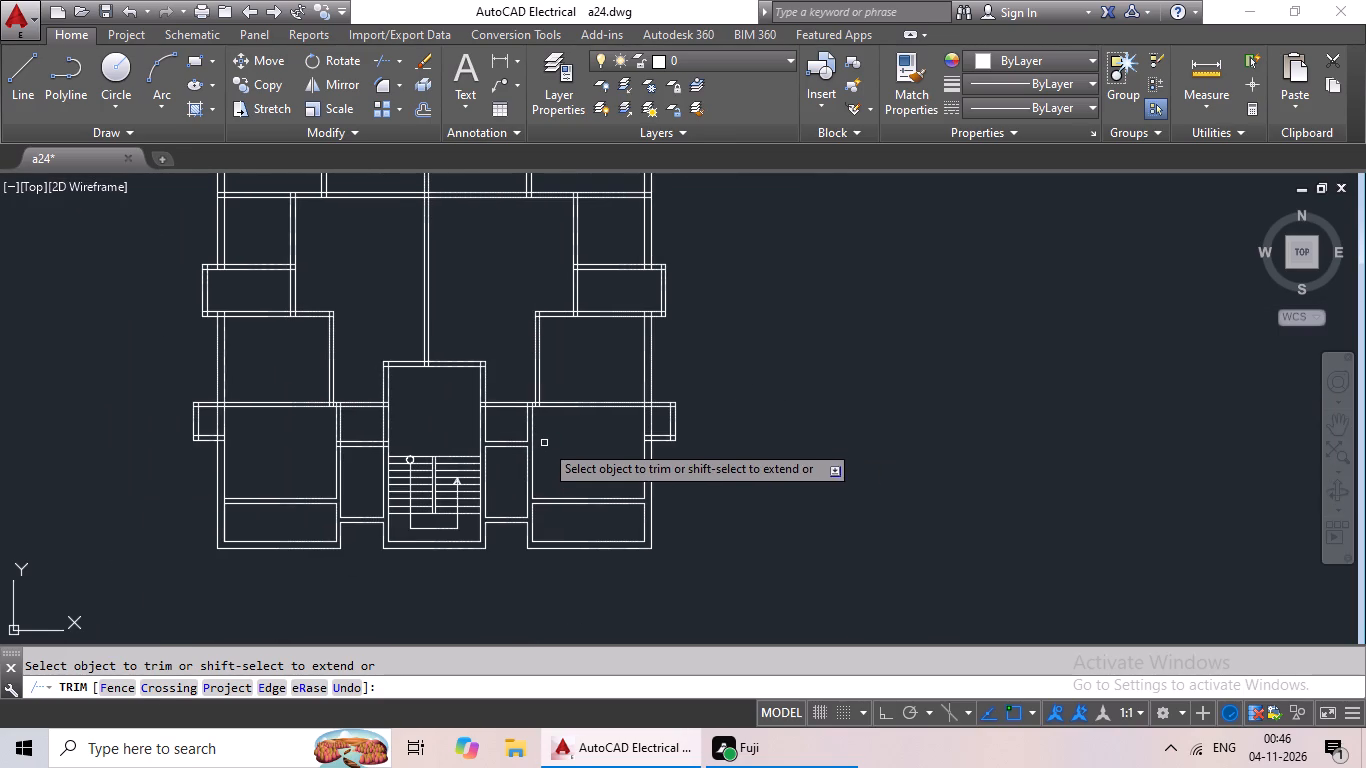
pyautogui.hotkey('ctrl', 'z')
pyautogui.hotkey('ctrl', 'z')
pyautogui.hotkey('ctrl', 'z')
pyautogui.hotkey('ctrl', 'z')
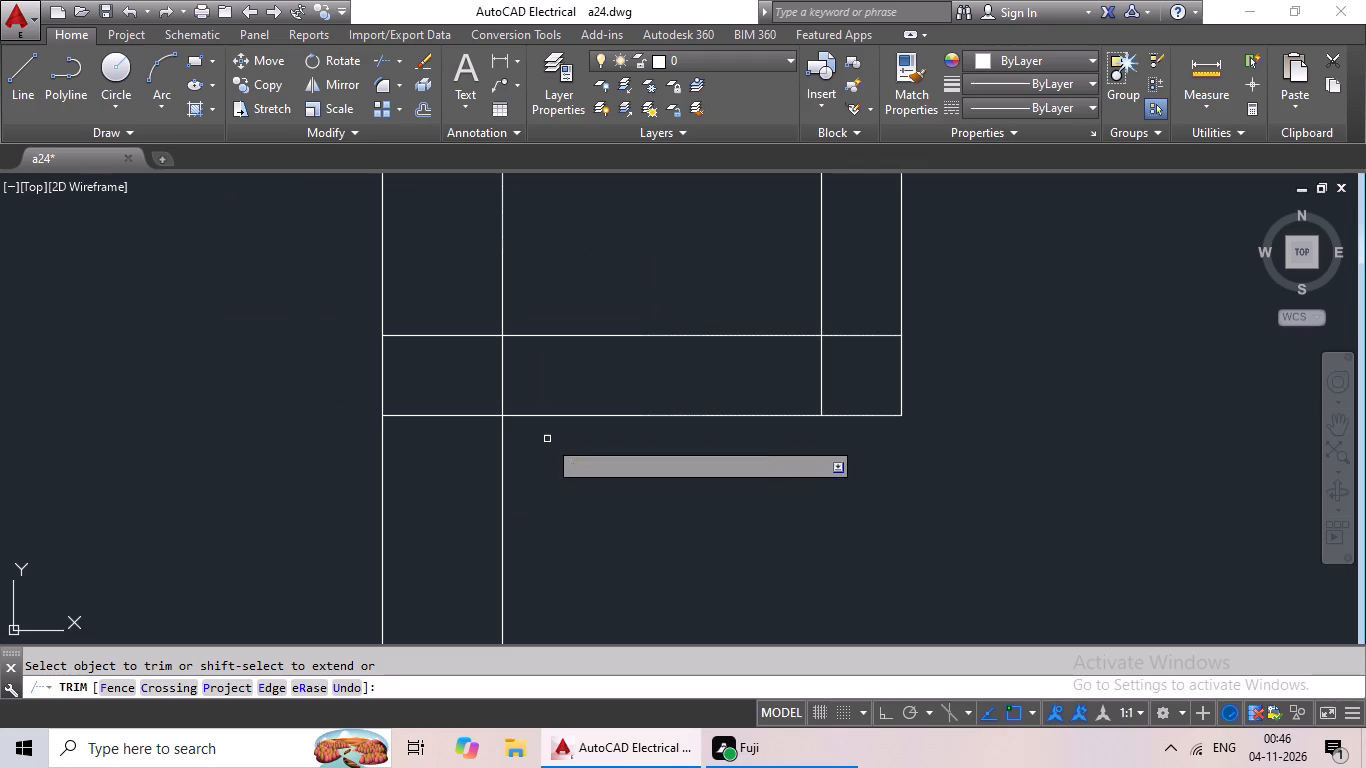
pyautogui.hotkey('ctrl', 'z')
pyautogui.hotkey('ctrl', 'z')
pyautogui.keyDown('ctrl'); pyautogui.scroll(-3, 549, 438); pyautogui.keyUp('ctrl')
pyautogui.press('Escape')
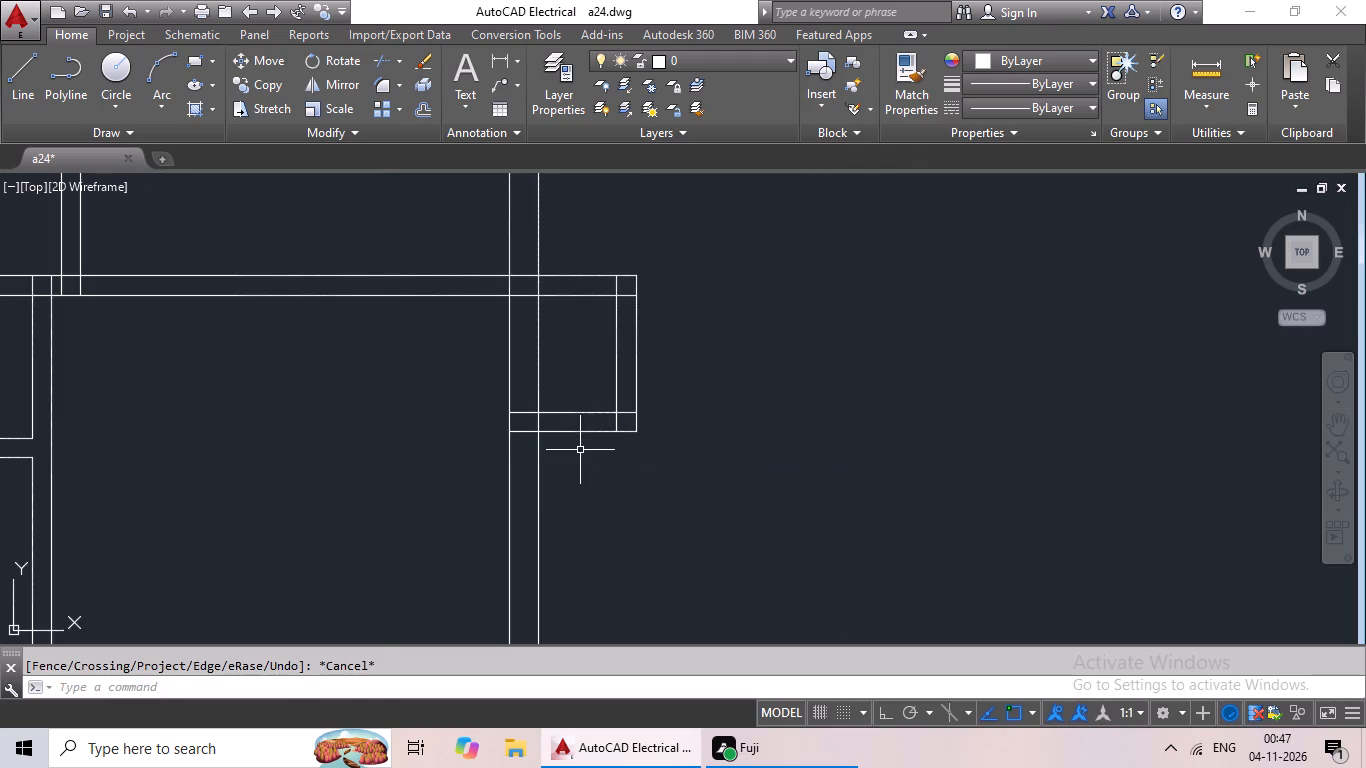
# Undo earlier edits back to the untrimmed single horizontal line across the lower rooms and the separate vertical lines outside the outer walls.
pyautogui.hotkey('ctrl', 'z')
pyautogui.hotkey('ctrl', 'z')
pyautogui.hotkey('ctrl', 'z')
pyautogui.hotkey('ctrl', 'z')
pyautogui.hotkey('ctrl', 'z')
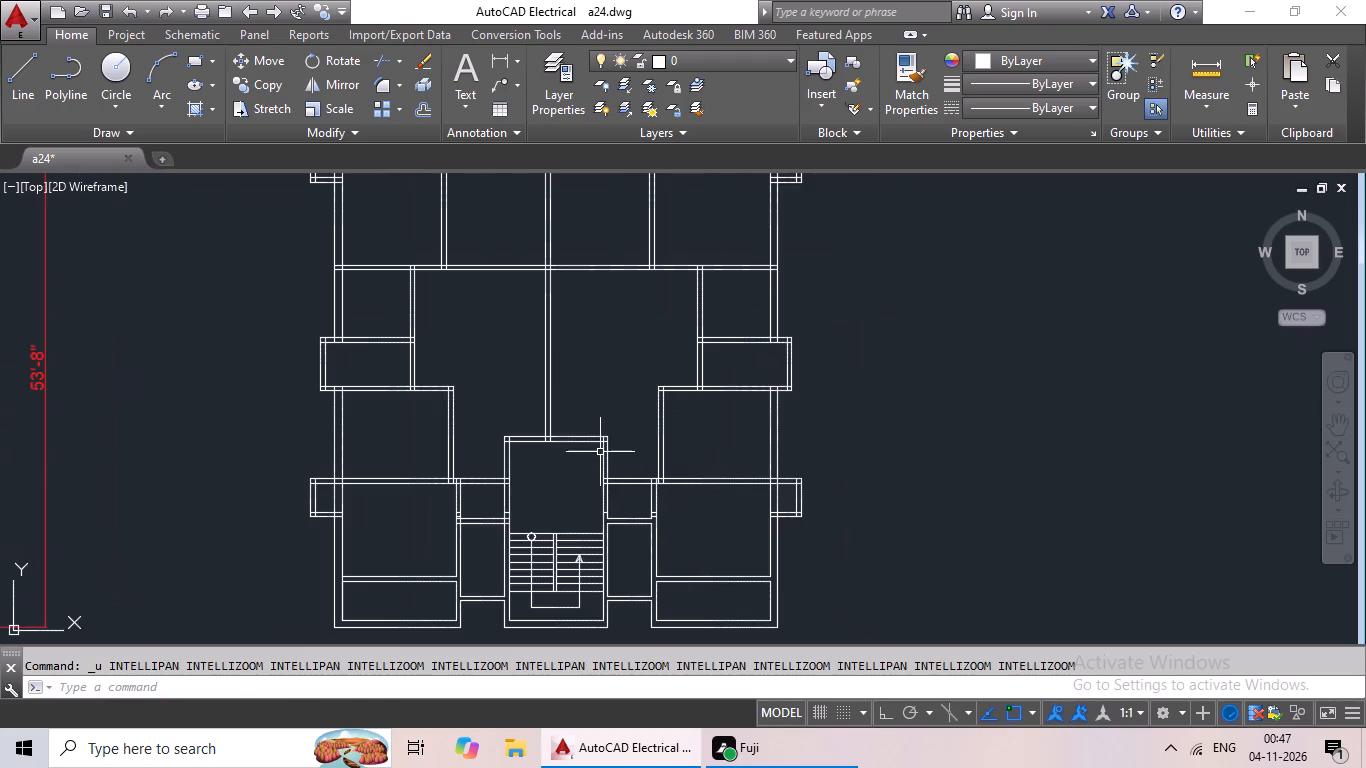
pyautogui.hotkey('ctrl', 'z')
pyautogui.hotkey('ctrl', 'z')
pyautogui.hotkey('ctrl', 'z')
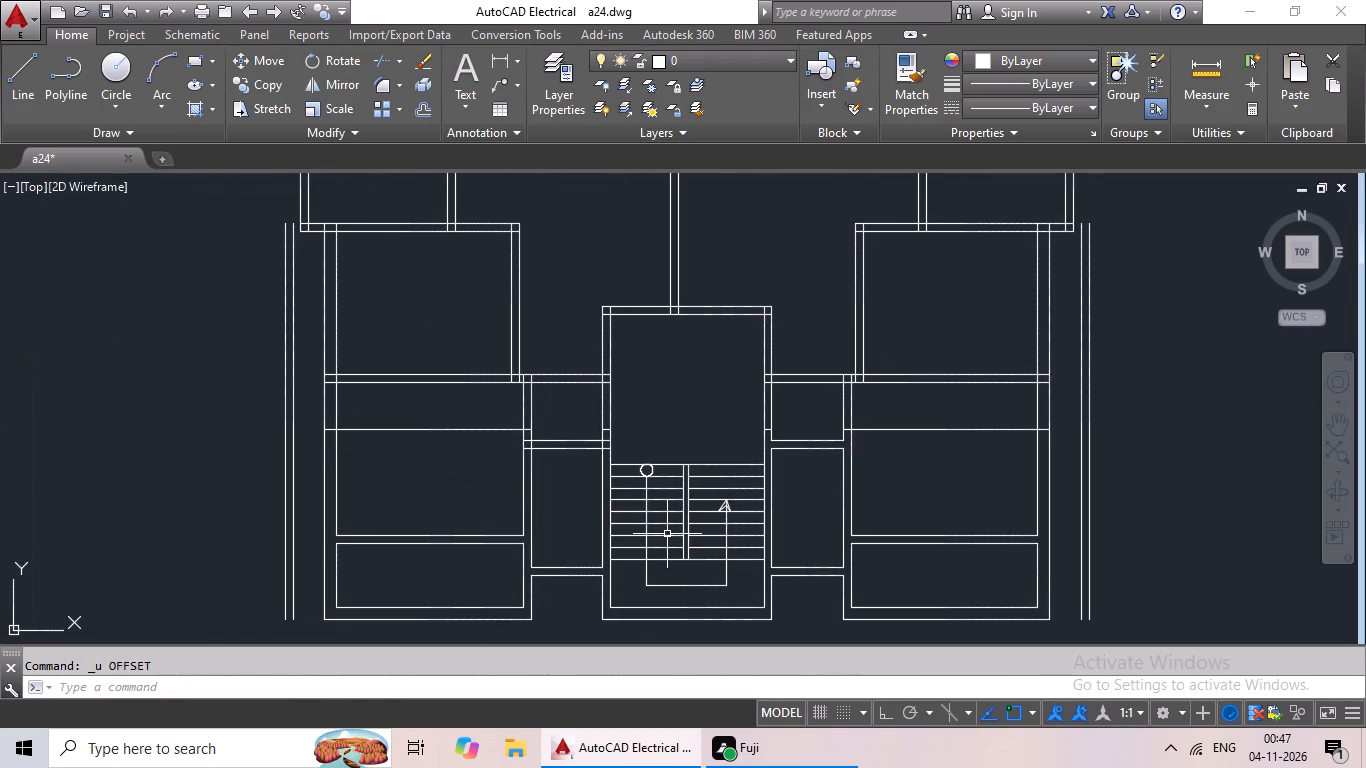
pyautogui.hotkey('ctrl', 'z')
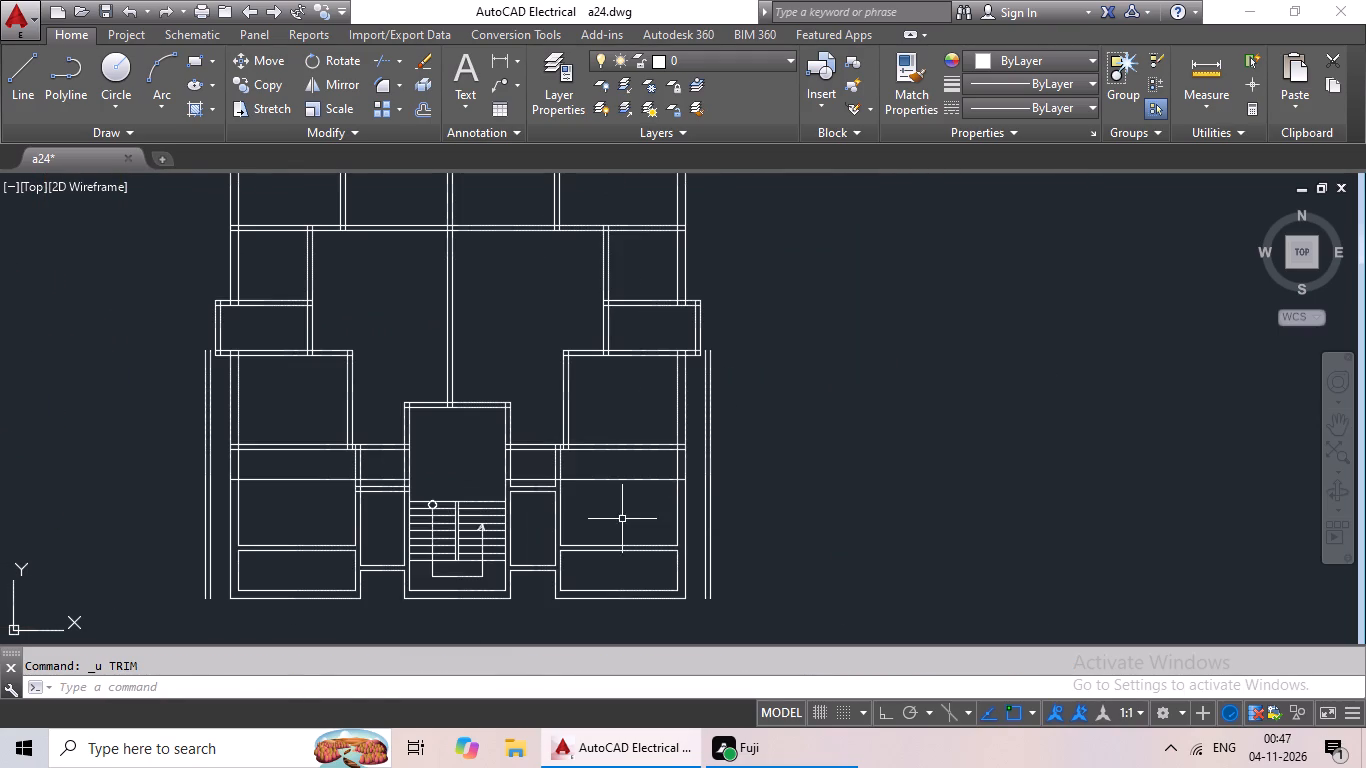
# Offset the horizontal lines crossing the lower left and lower right rooms 6" downward.
pyautogui.scroll(2, 615, 519)
pyautogui.moveTo(614, 516); pyautogui.dragTo(685, 494, button='middle')
pyautogui.scroll(-1, 692, 491)
pyautogui.moveTo(689, 477); pyautogui.dragTo(670, 525, button='middle')
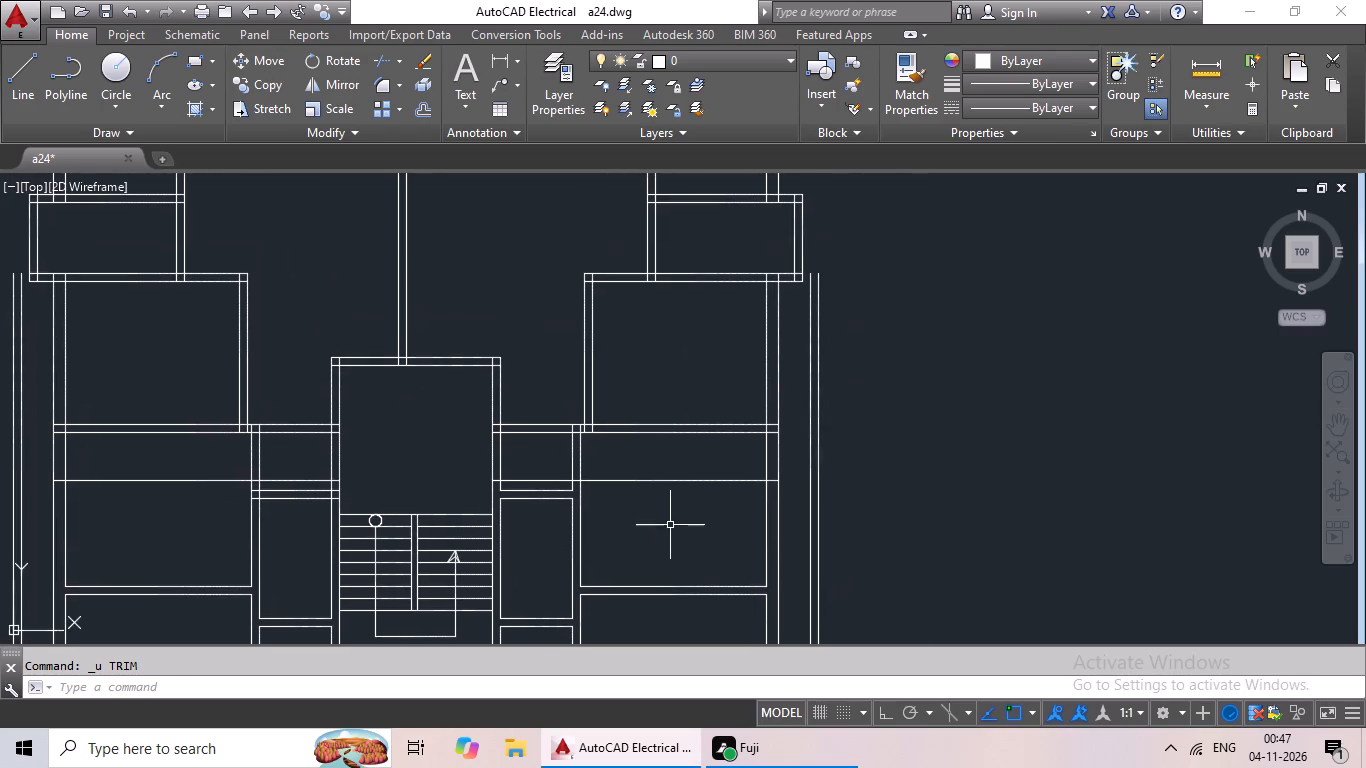
pyautogui.moveTo(668, 526); pyautogui.dragTo(759, 495, button='middle')
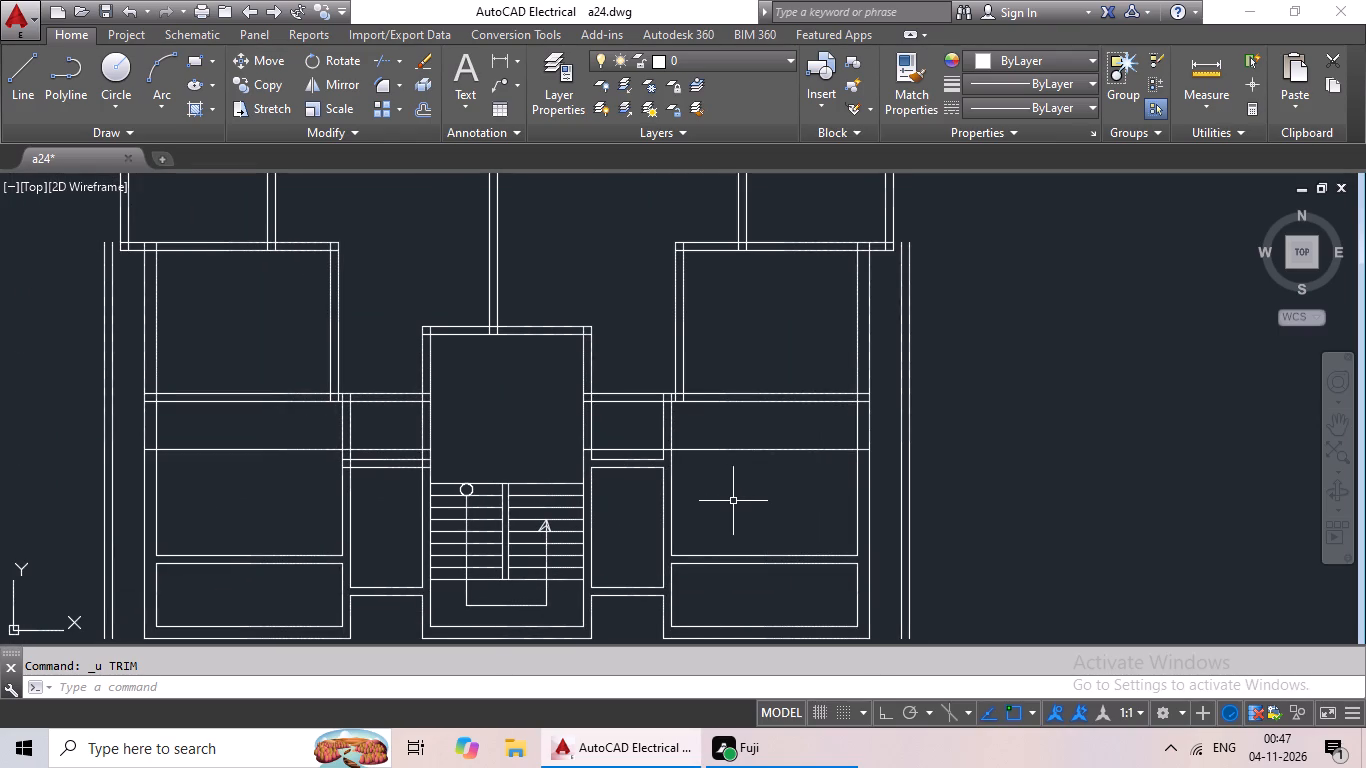
pyautogui.scroll(1, 733, 503)
pyautogui.moveTo(733, 506); pyautogui.dragTo(832, 493, button='middle')
pyautogui.press('Escape')
pyautogui.moveTo(840, 519); pyautogui.dragTo(952, 501, button='middle')
pyautogui.scroll(-2, 952, 501)
pyautogui.moveTo(954, 501); pyautogui.dragTo(882, 517, button='middle')
pyautogui.press('Escape')
pyautogui.press('Escape')
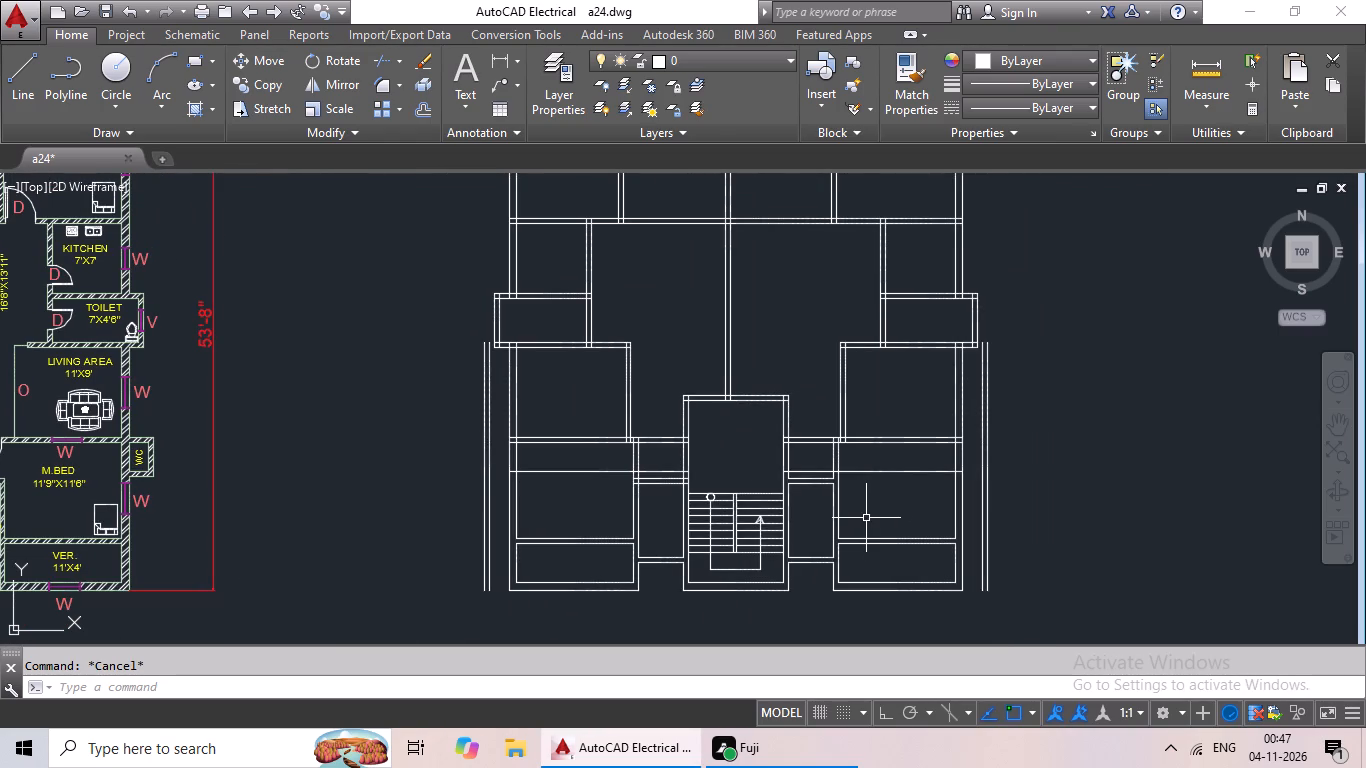
pyautogui.press('o')
pyautogui.press('Return')
pyautogui.write('6"')
pyautogui.press('Return')
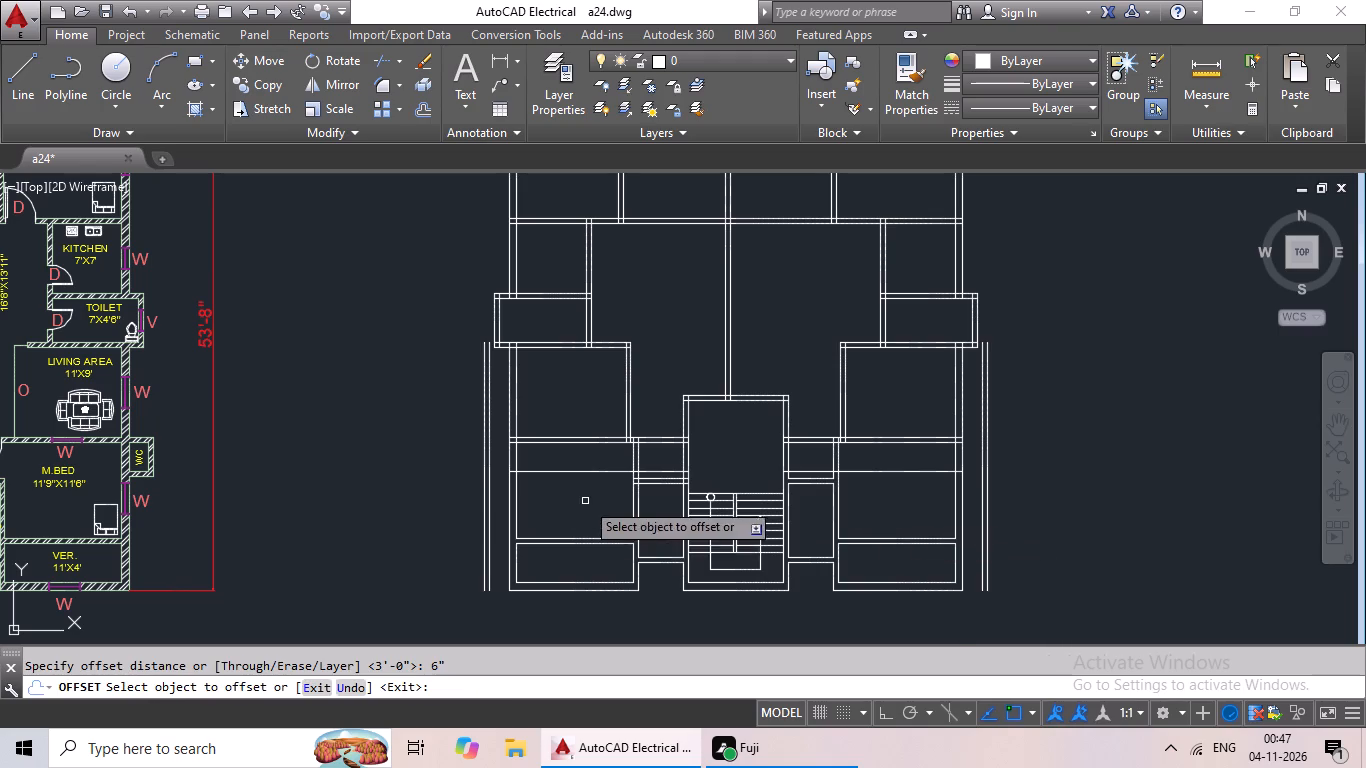
pyautogui.scroll(2, 591, 483)
pyautogui.click(601, 460)
pyautogui.click(590, 489)
pyautogui.scroll(-1, 606, 494)
pyautogui.moveTo(606, 493); pyautogui.dragTo(549, 495, button='middle')
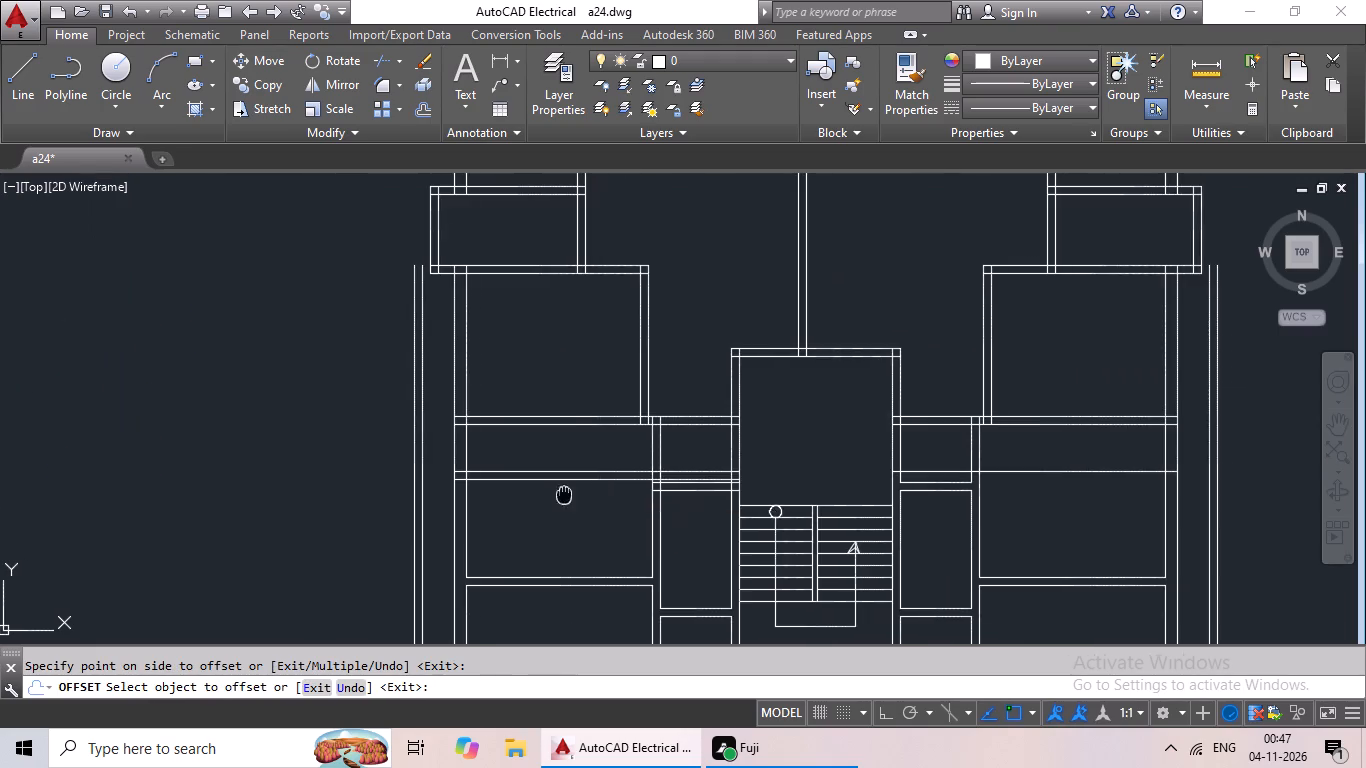
pyautogui.moveTo(549, 495); pyautogui.dragTo(414, 498, button='middle')
pyautogui.moveTo(842, 475); pyautogui.dragTo(840, 492)
pyautogui.click(832, 539)
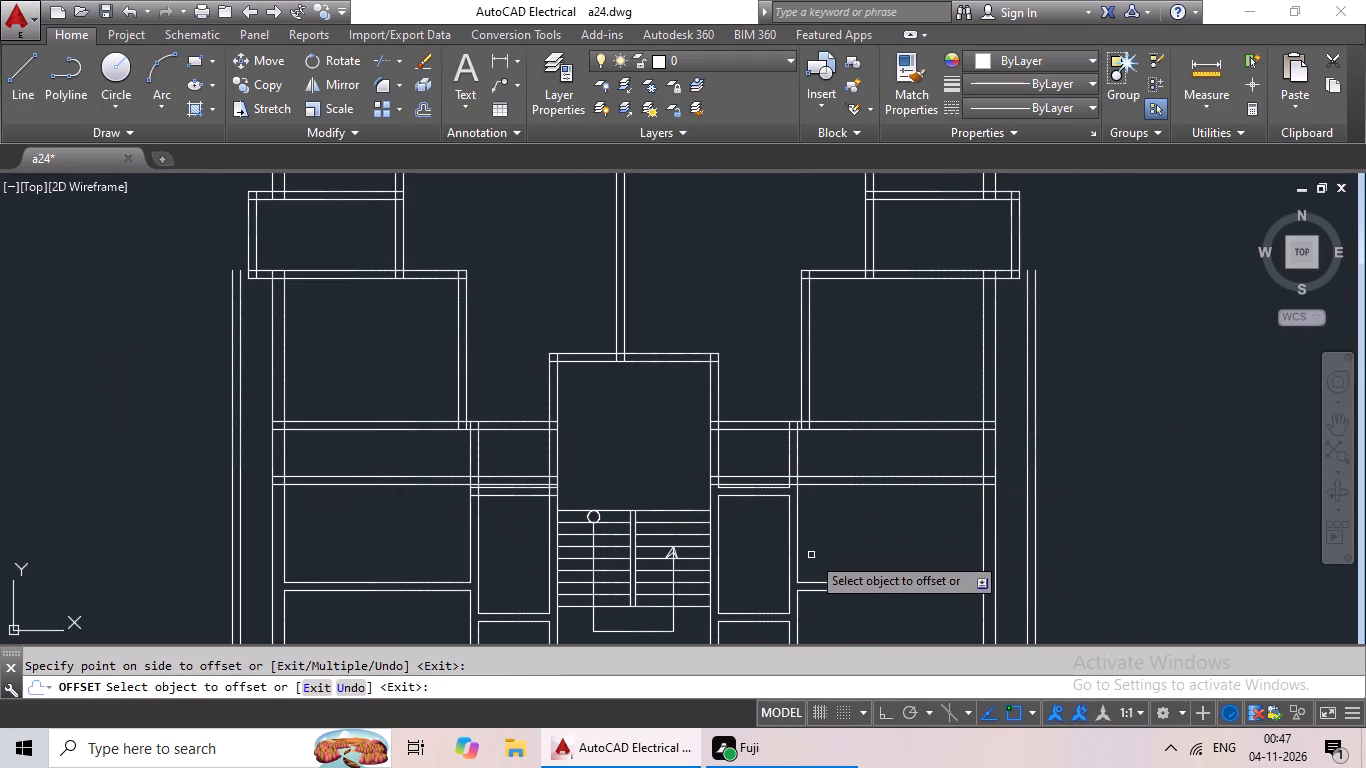
pyautogui.press('Escape')
pyautogui.press('Escape')
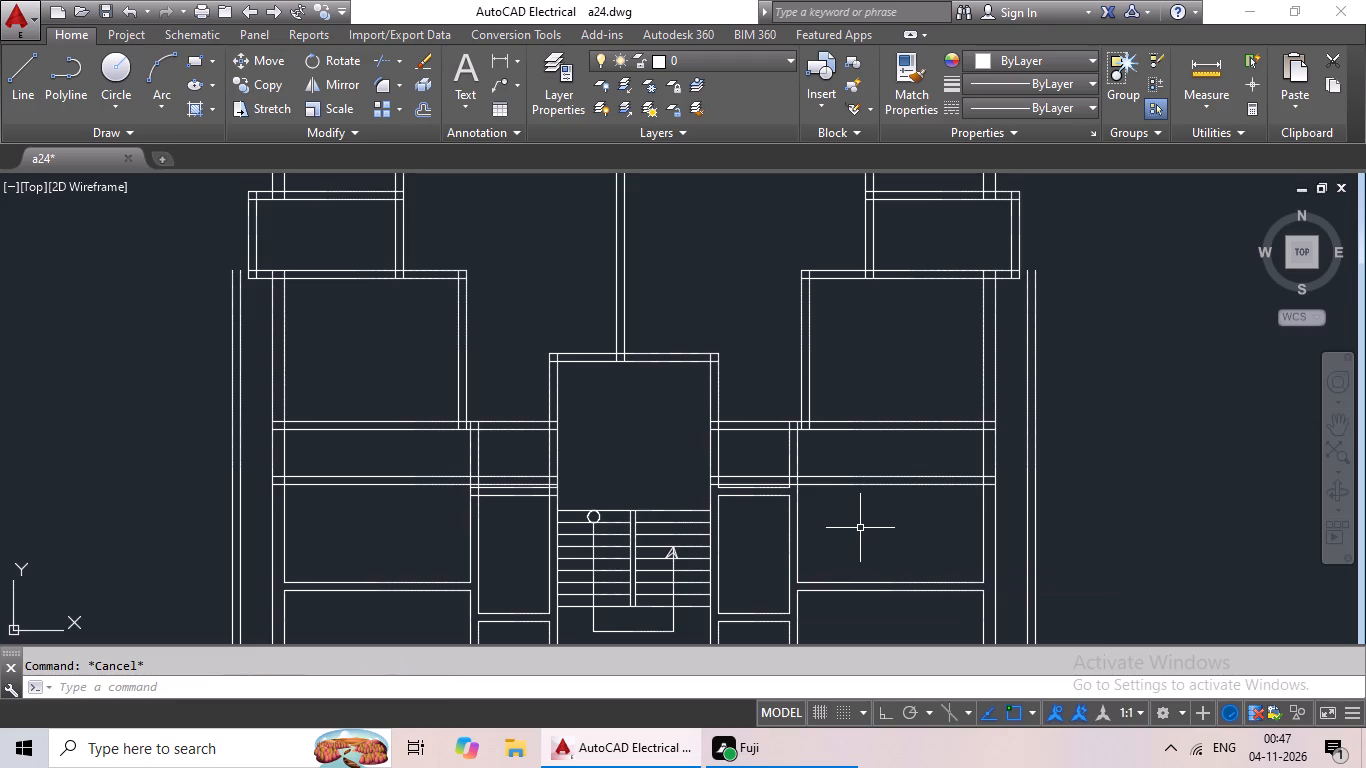
# Trim the offset line pair where it crosses the small room on the right side of the stair block.
pyautogui.press('t')
pyautogui.write('r')
pyautogui.press('space')
pyautogui.press('space')
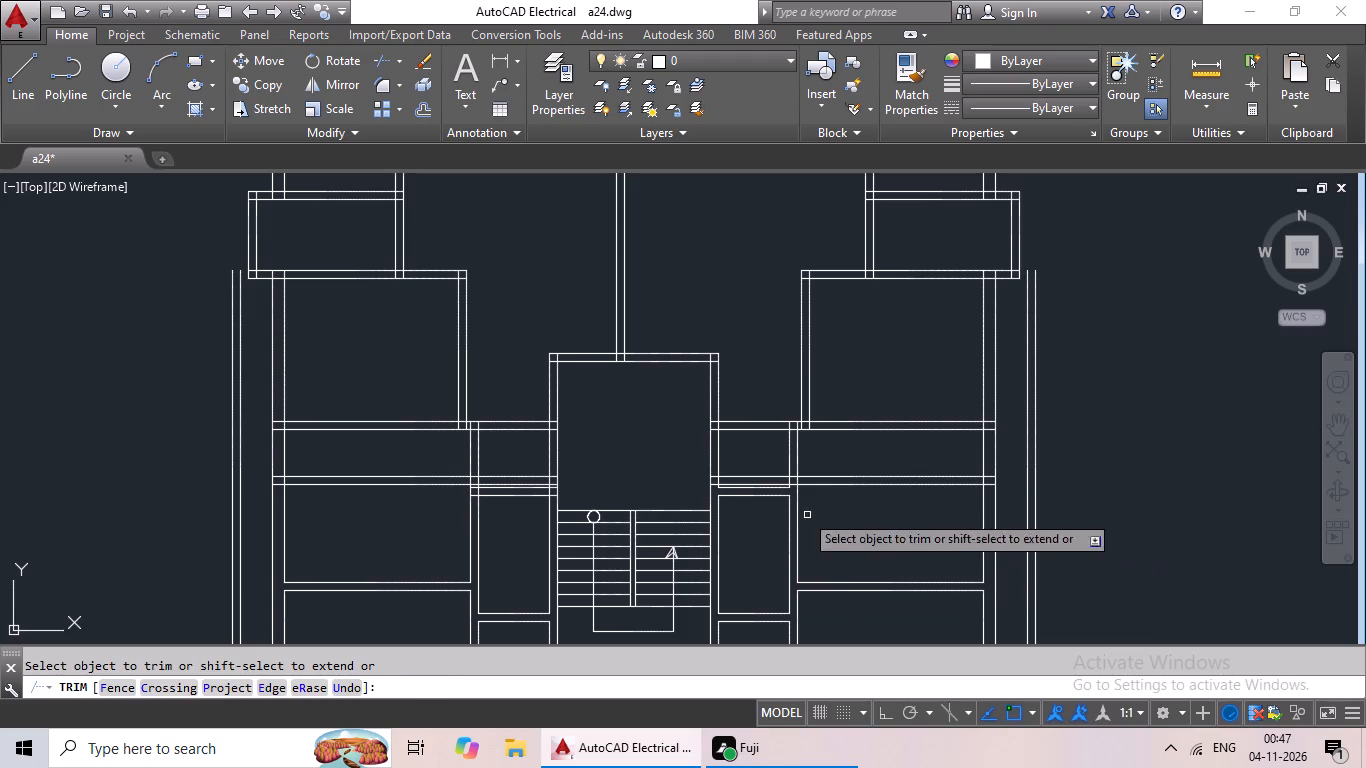
pyautogui.scroll(4, 775, 479)
pyautogui.moveTo(787, 450); pyautogui.dragTo(721, 526)
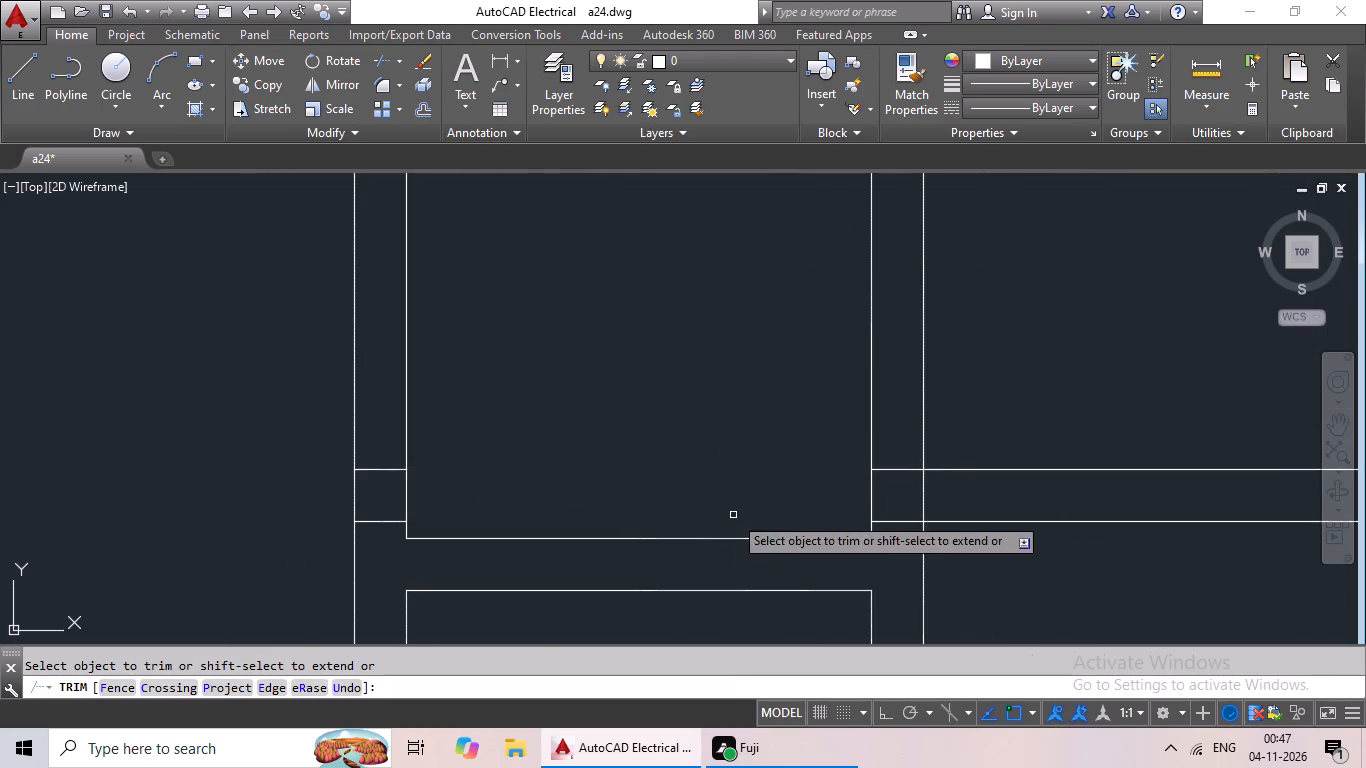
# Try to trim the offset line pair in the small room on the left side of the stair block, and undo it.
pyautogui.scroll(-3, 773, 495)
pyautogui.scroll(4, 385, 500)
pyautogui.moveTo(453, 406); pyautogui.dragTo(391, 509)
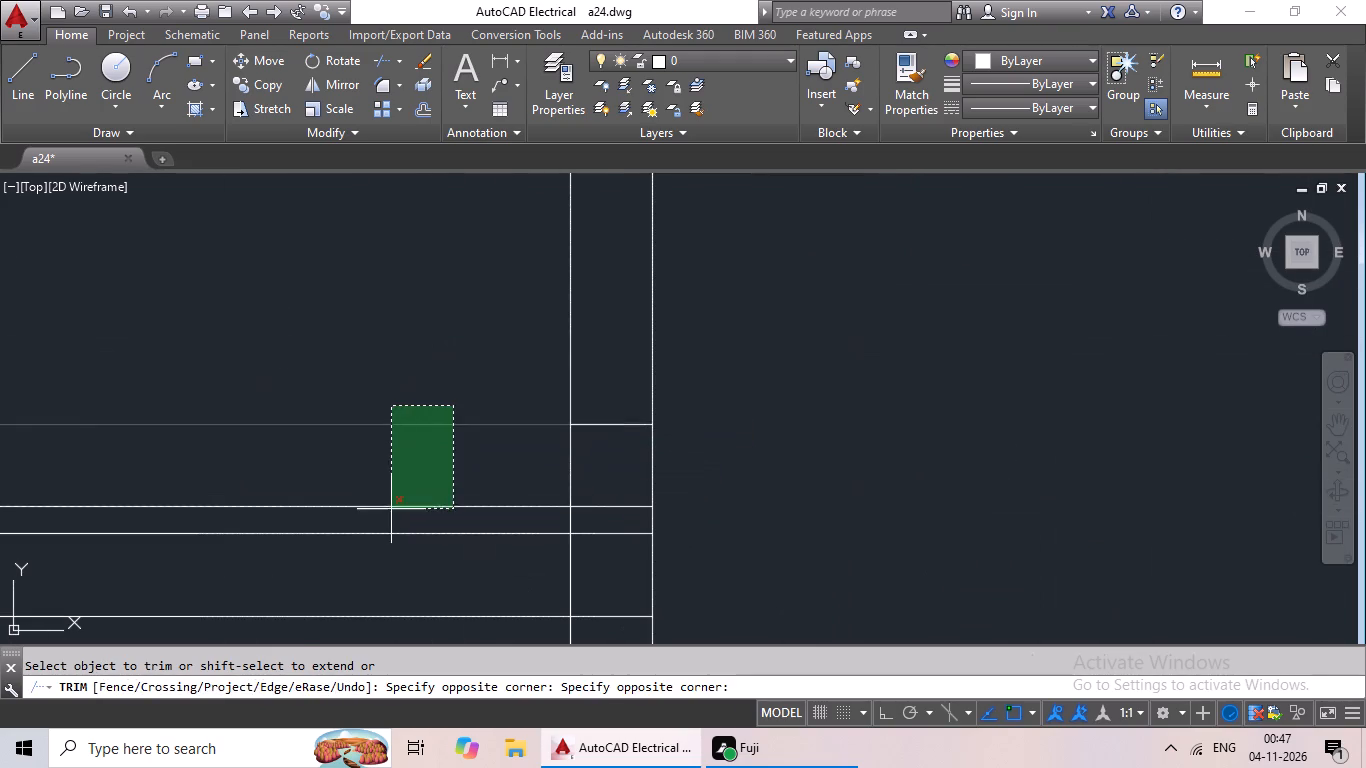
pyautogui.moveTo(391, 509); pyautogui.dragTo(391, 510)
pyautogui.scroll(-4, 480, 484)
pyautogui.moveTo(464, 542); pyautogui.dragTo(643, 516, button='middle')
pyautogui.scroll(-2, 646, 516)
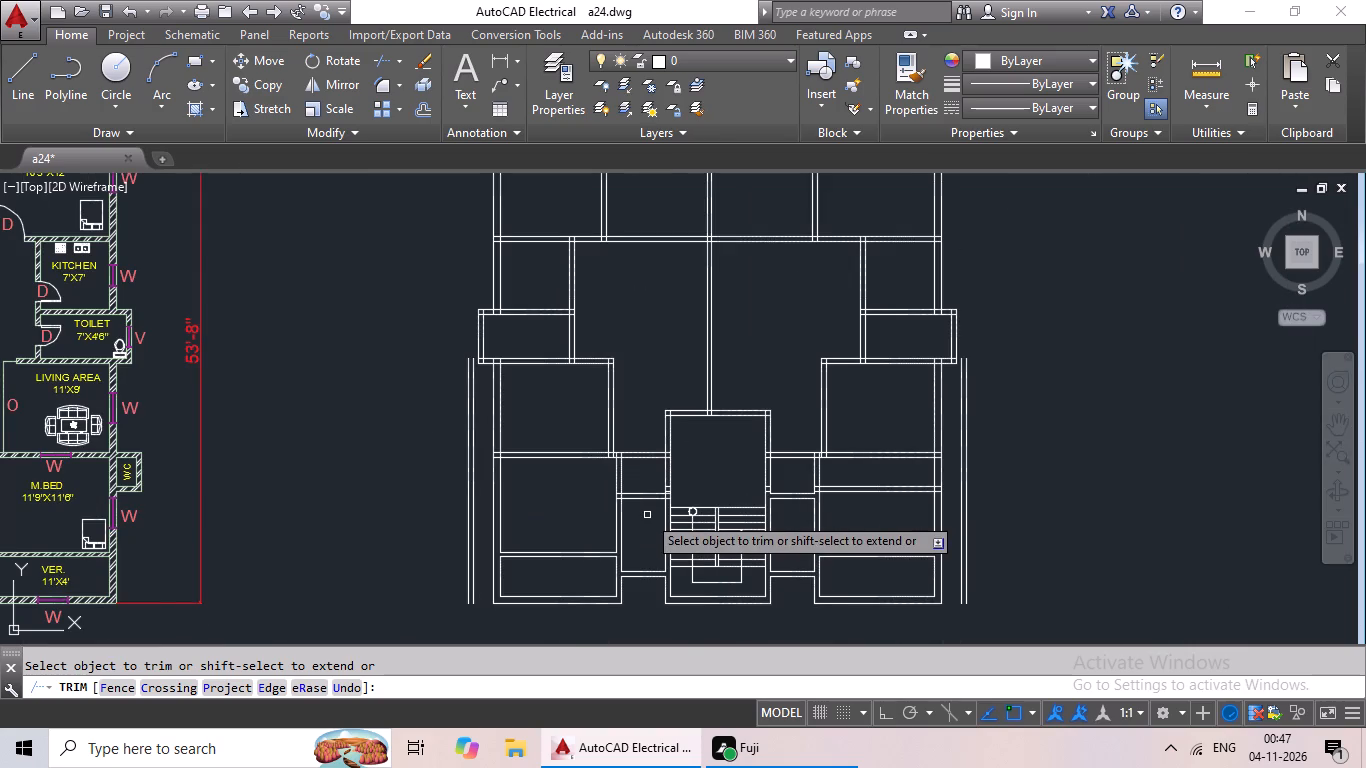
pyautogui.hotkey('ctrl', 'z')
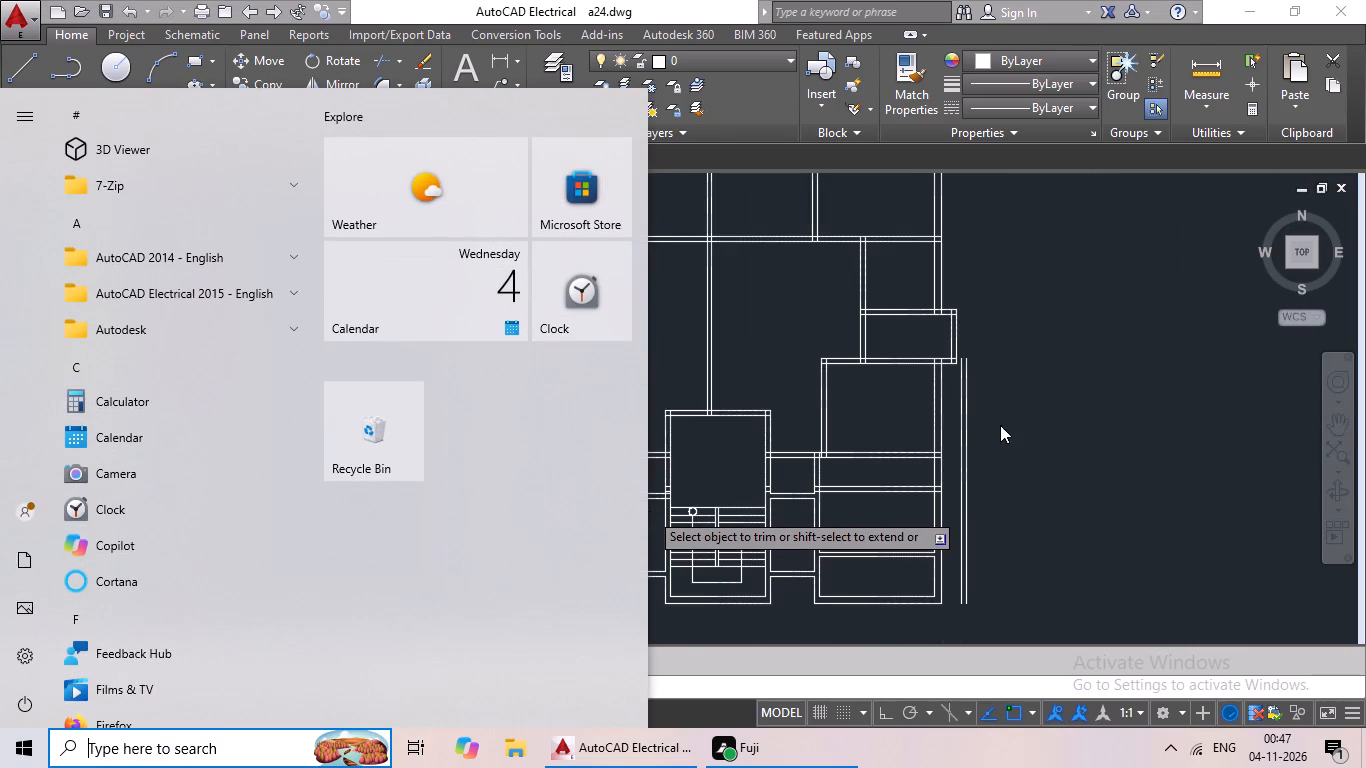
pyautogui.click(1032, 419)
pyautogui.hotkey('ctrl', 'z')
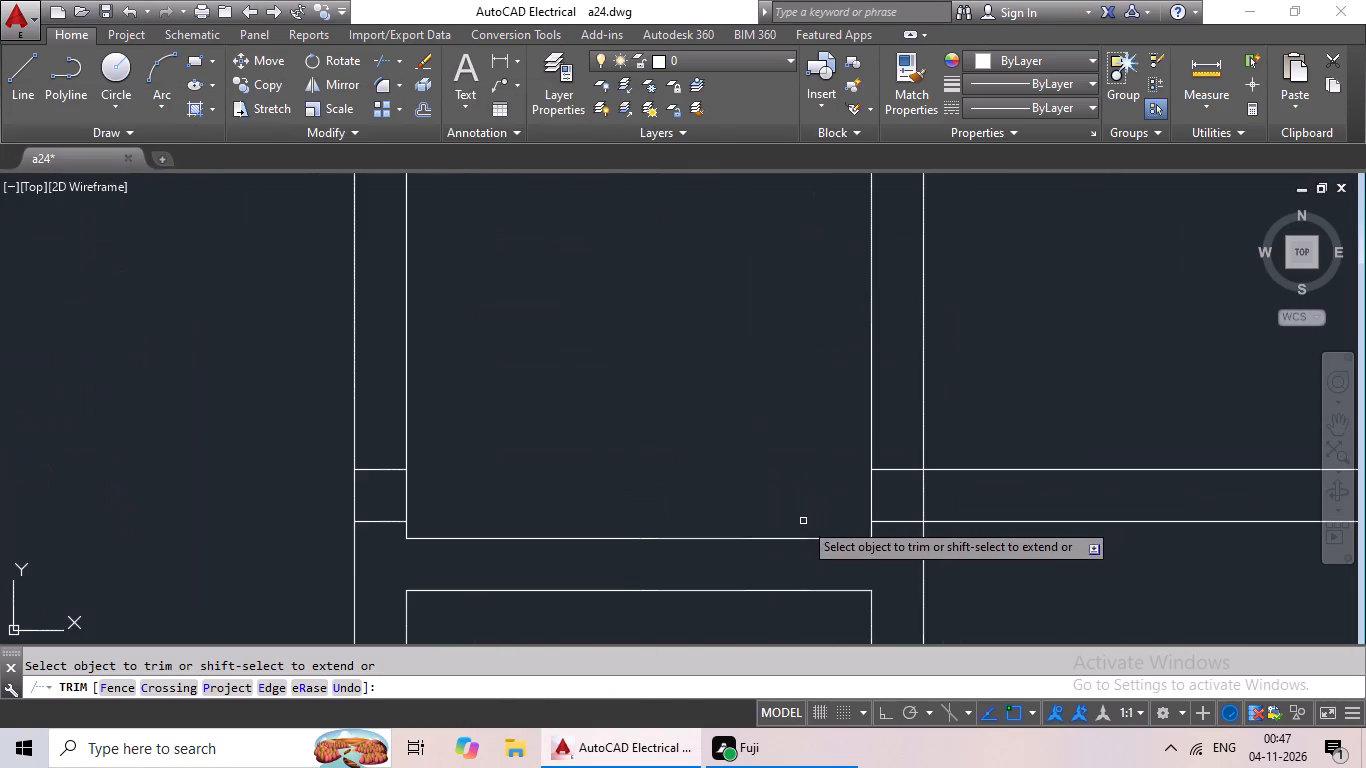
# Trim the offset line pair where it crosses the small room on the left side of the stair block.
pyautogui.scroll(-4, 698, 523)
pyautogui.scroll(4, 392, 531)
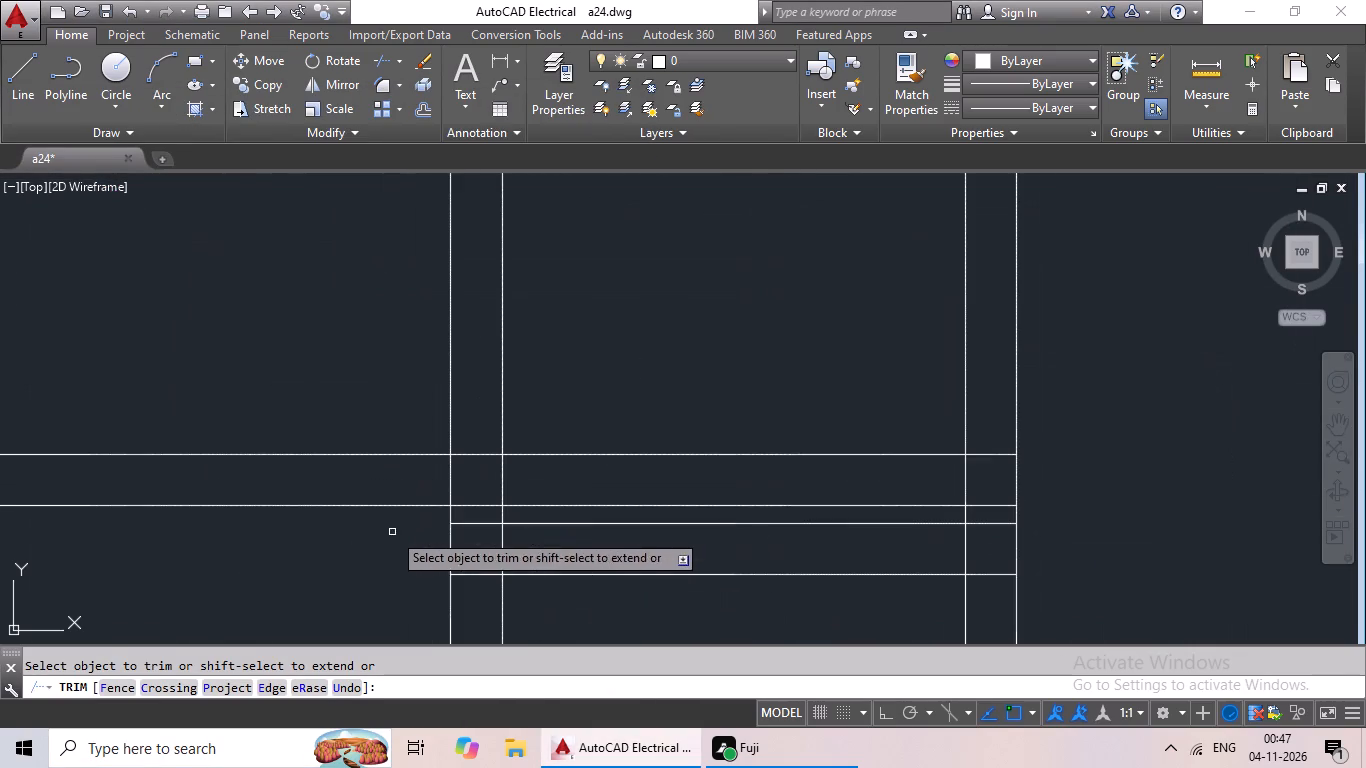
pyautogui.moveTo(667, 435); pyautogui.dragTo(604, 509)
pyautogui.scroll(-3, 679, 466)
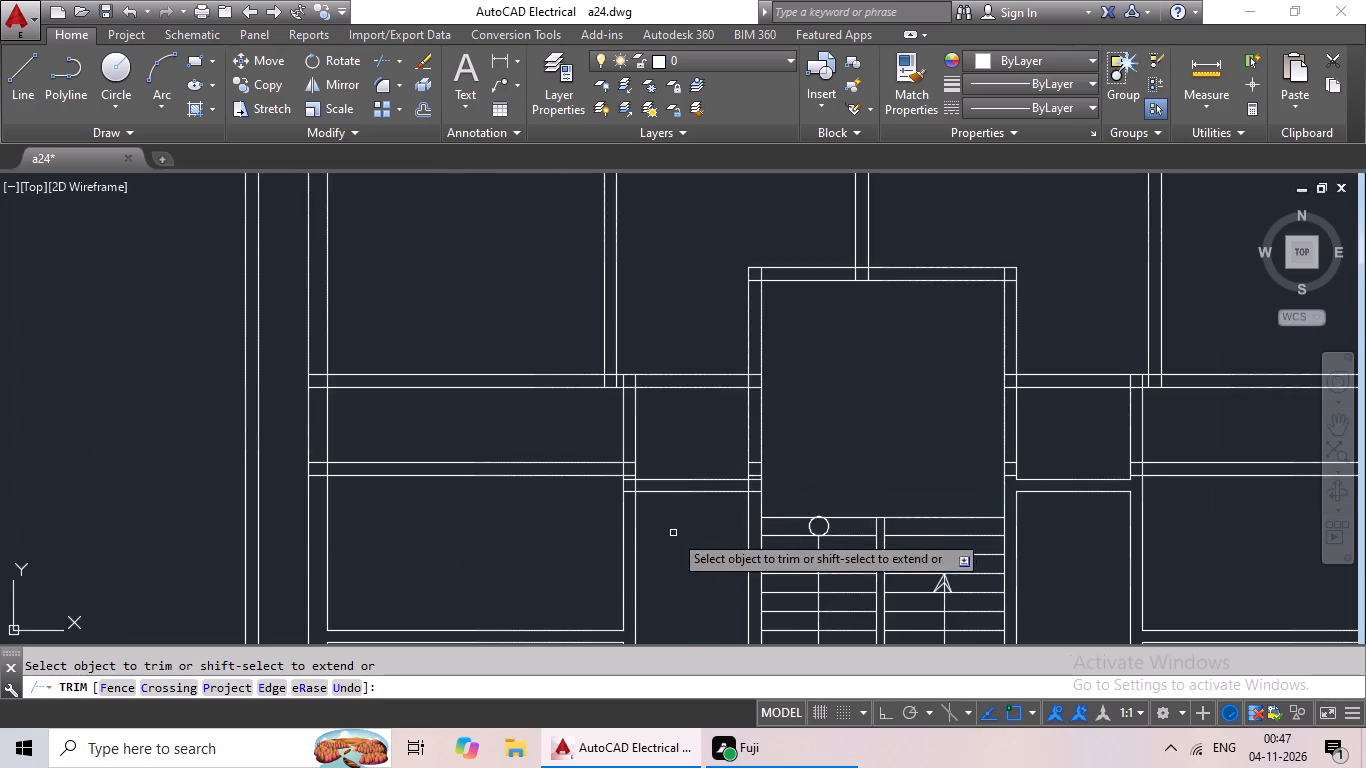
pyautogui.moveTo(672, 534); pyautogui.dragTo(791, 498, button='middle')
pyautogui.scroll(-1, 791, 498)
pyautogui.moveTo(791, 498); pyautogui.dragTo(752, 520, button='middle')
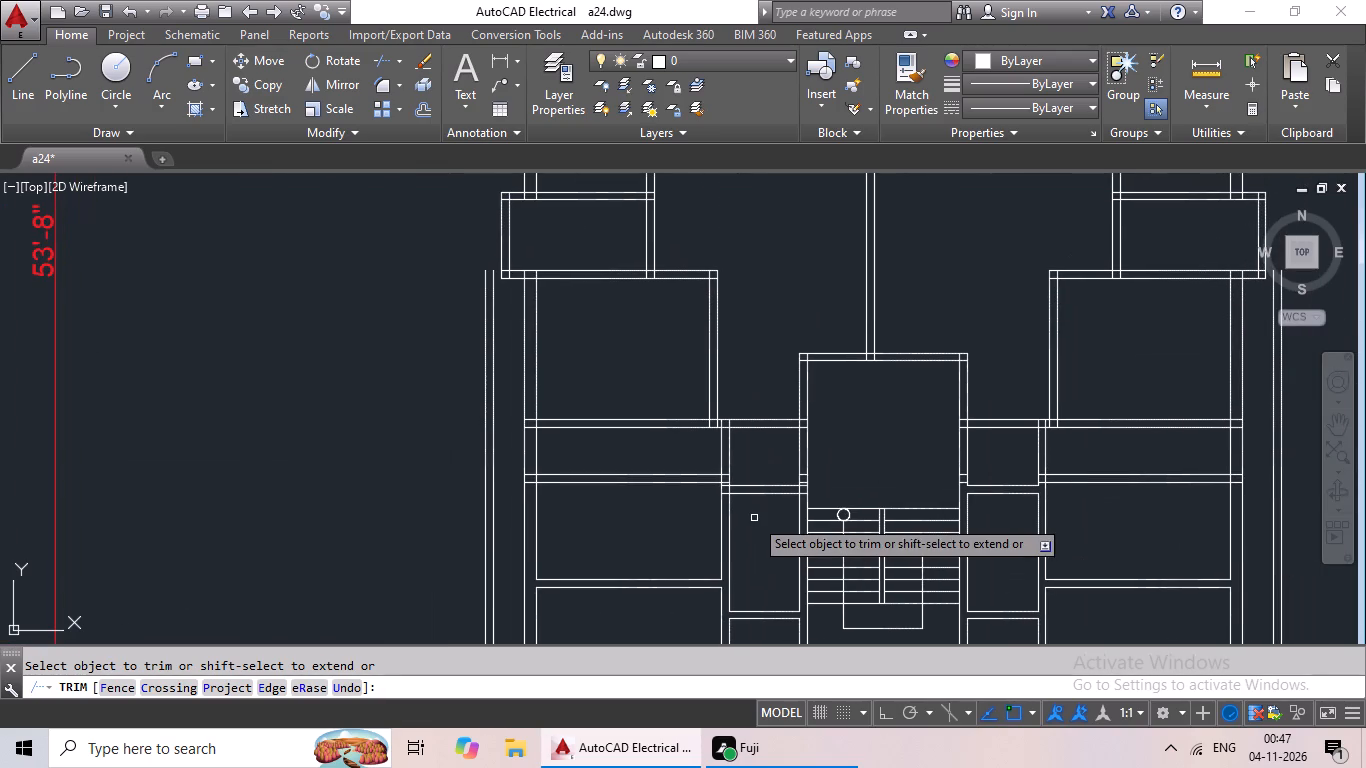
# Erase the two short leftover lines inside the wall between the left small room and the stair block.
pyautogui.press('Escape')
pyautogui.press('Escape')
pyautogui.scroll(3, 837, 473)
pyautogui.scroll(3, 688, 507)
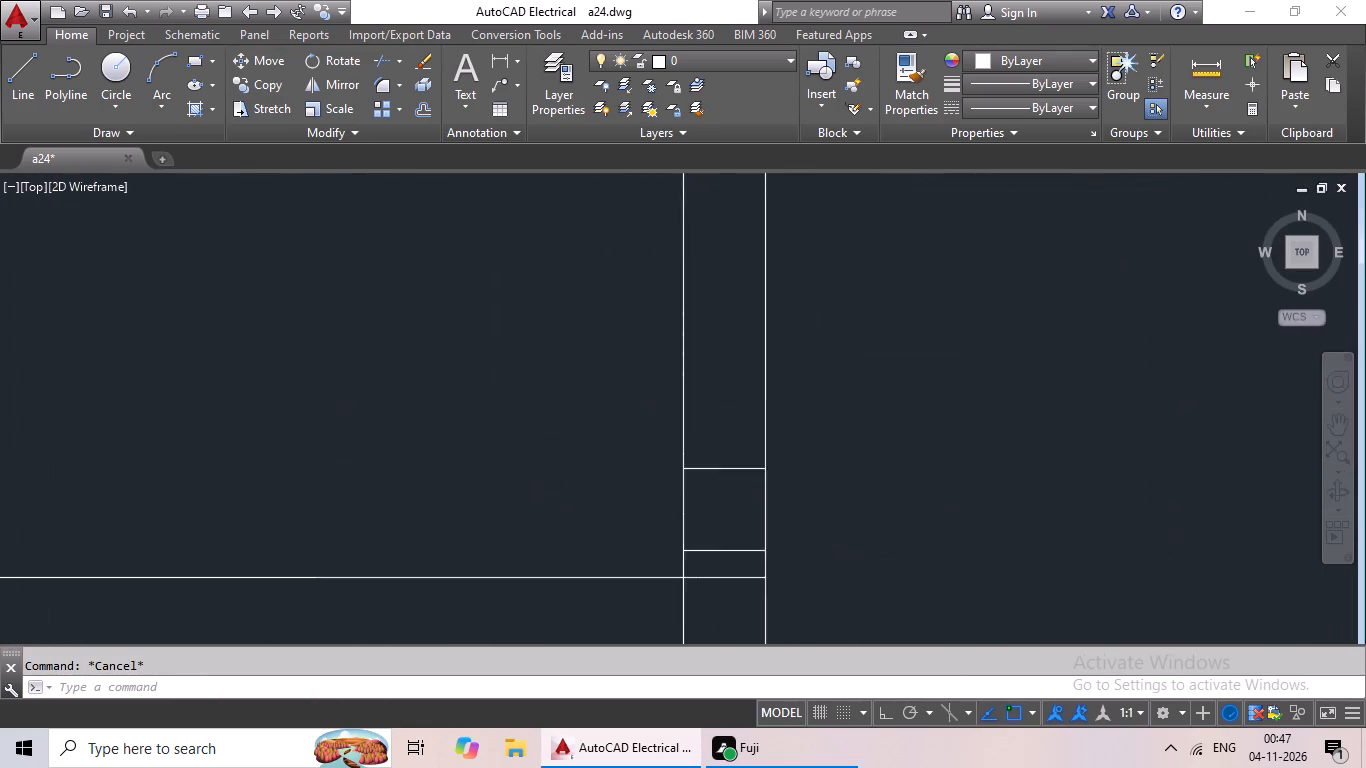
pyautogui.moveTo(776, 423); pyautogui.dragTo(715, 582)
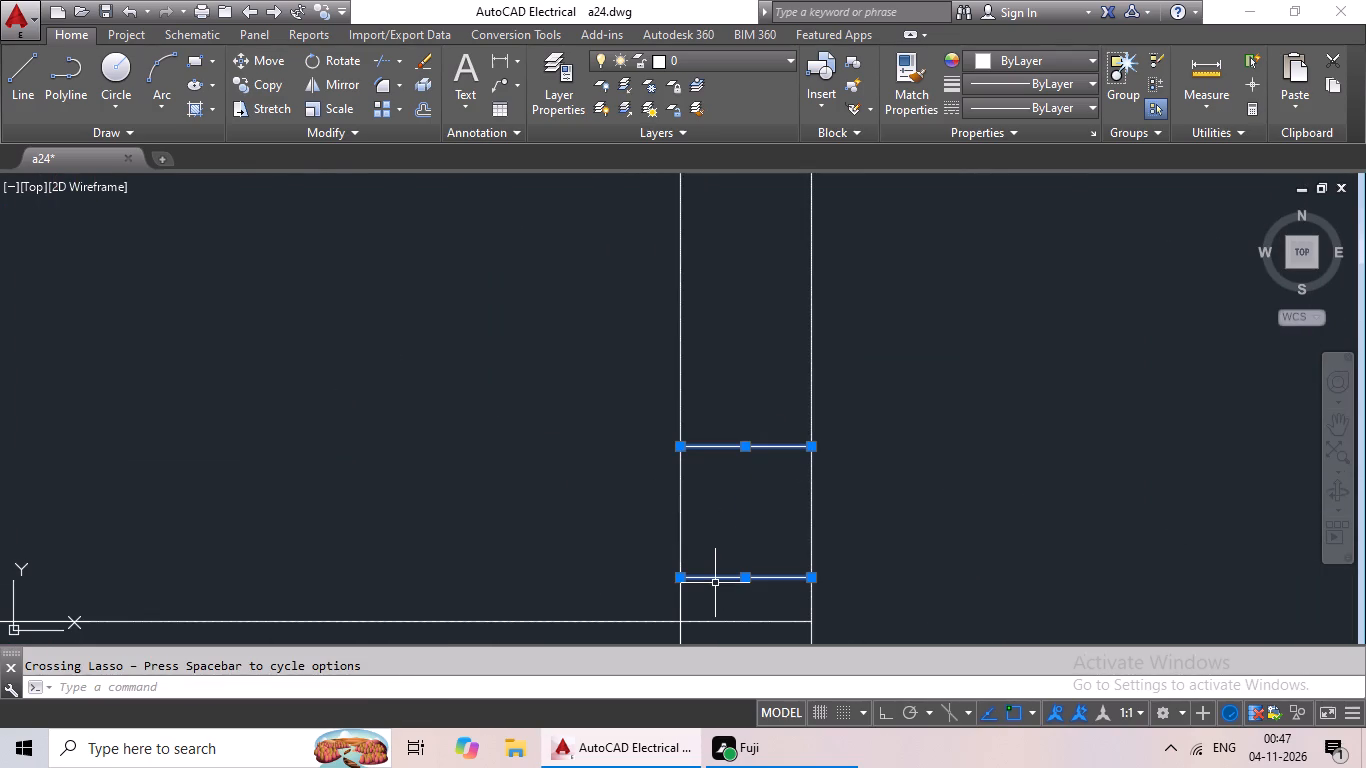
pyautogui.press('Delete')
# Erase the two short leftover lines inside the wall between the stair block and the right small room.
pyautogui.scroll(-6, 755, 580)
pyautogui.moveTo(886, 559); pyautogui.dragTo(849, 537, button='middle')
pyautogui.scroll(2, 934, 554)
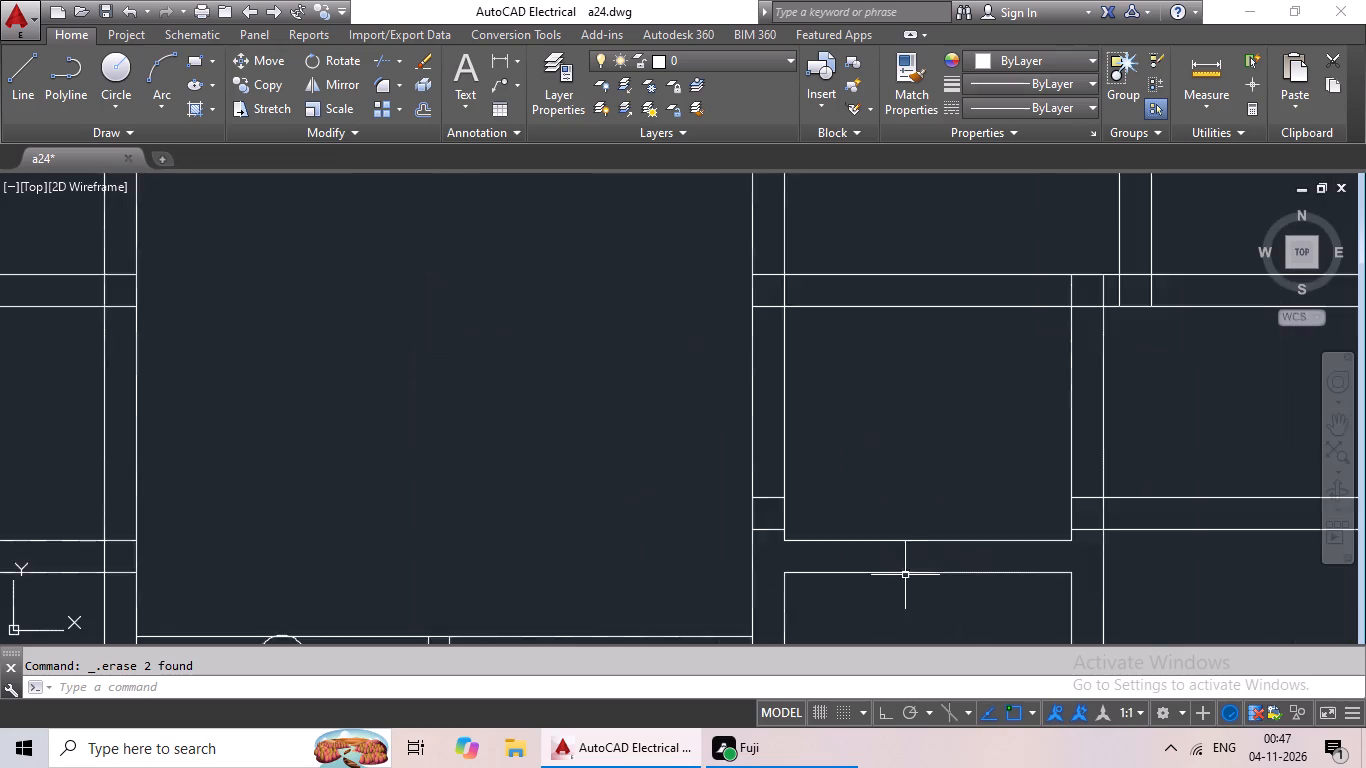
pyautogui.scroll(2, 905, 575)
pyautogui.scroll(3, 700, 520)
pyautogui.moveTo(662, 225); pyautogui.dragTo(584, 501)
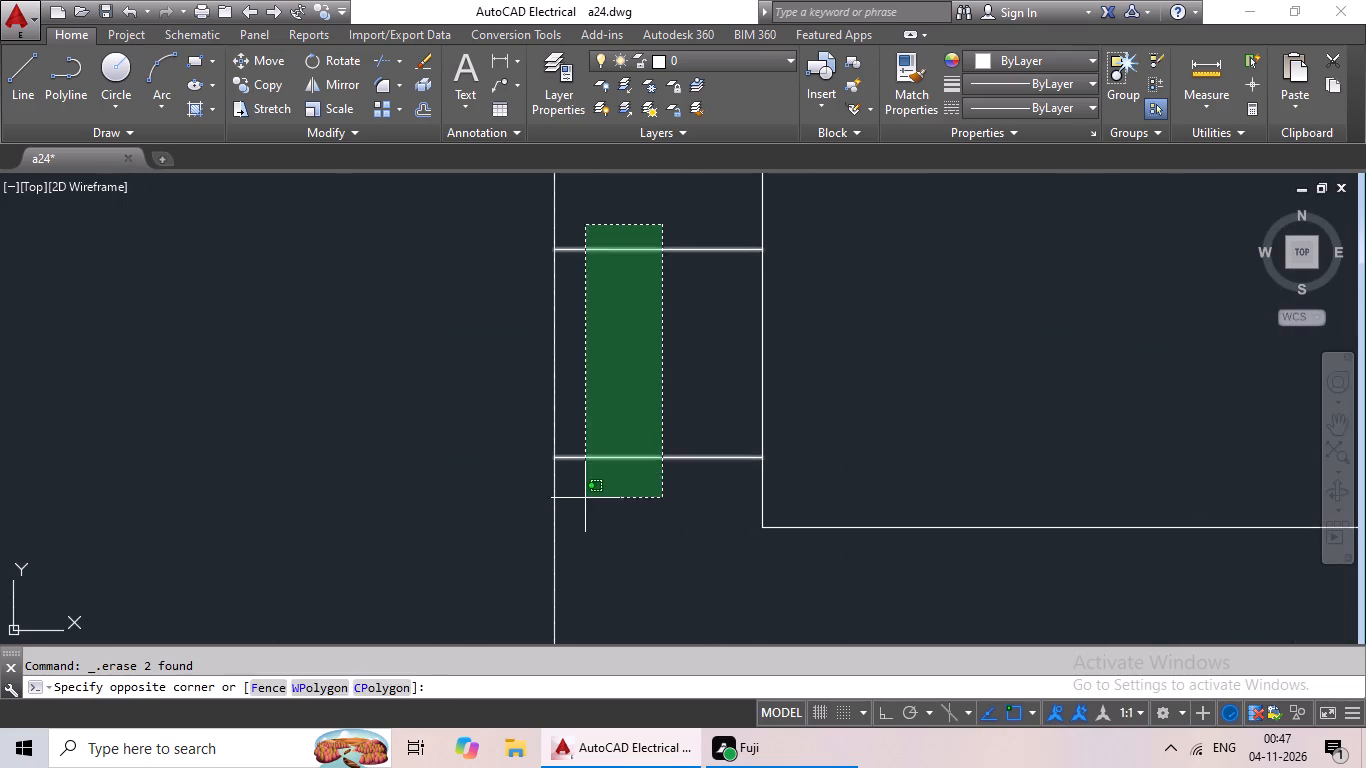
pyautogui.moveTo(584, 501); pyautogui.dragTo(581, 506)
pyautogui.press('Delete')
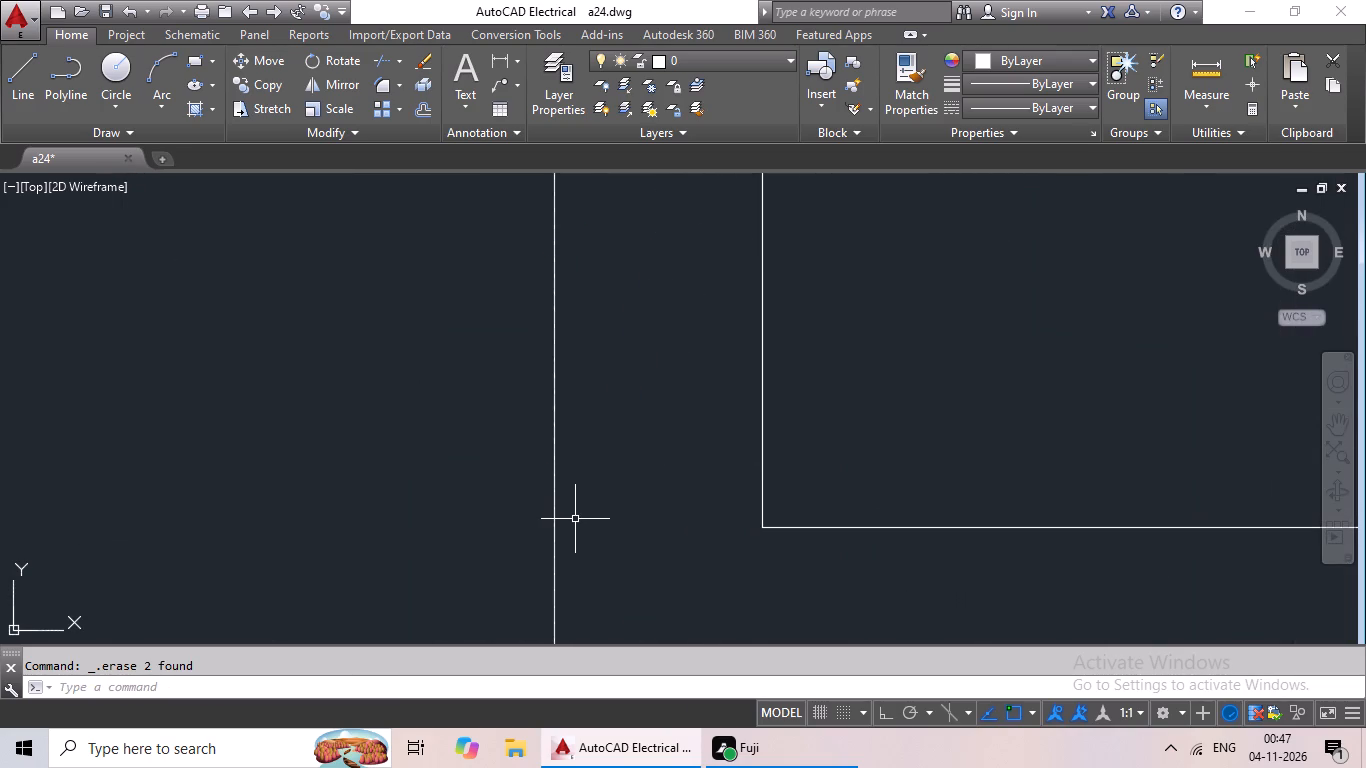
# Extend the two horizontal wall line pairs of the lower left room outward to the outer vertical line pair.
pyautogui.scroll(-4, 612, 495)
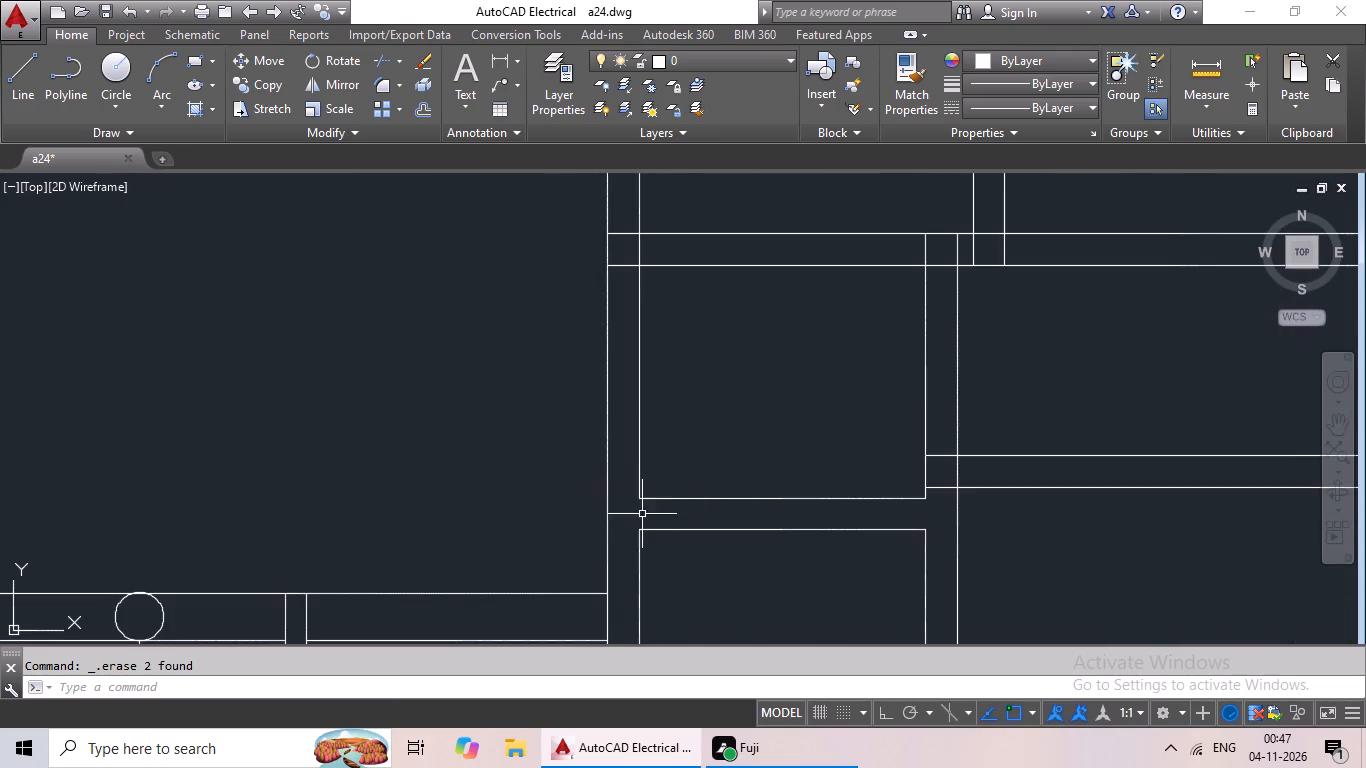
pyautogui.scroll(-2, 717, 509)
pyautogui.moveTo(738, 526); pyautogui.dragTo(789, 441, button='middle')
pyautogui.scroll(-2, 868, 461)
pyautogui.scroll(1, 914, 493)
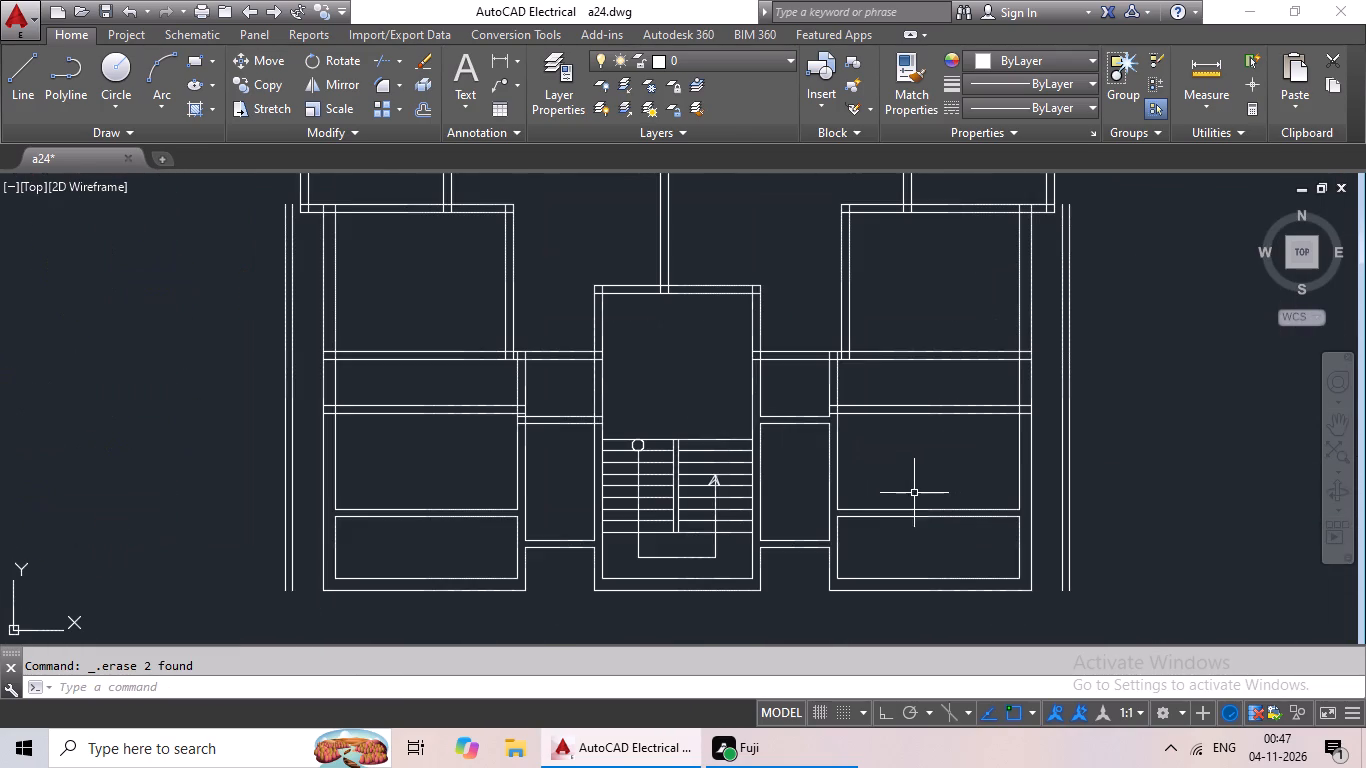
pyautogui.moveTo(907, 489); pyautogui.dragTo(871, 509, button='middle')
pyautogui.scroll(1, 839, 484)
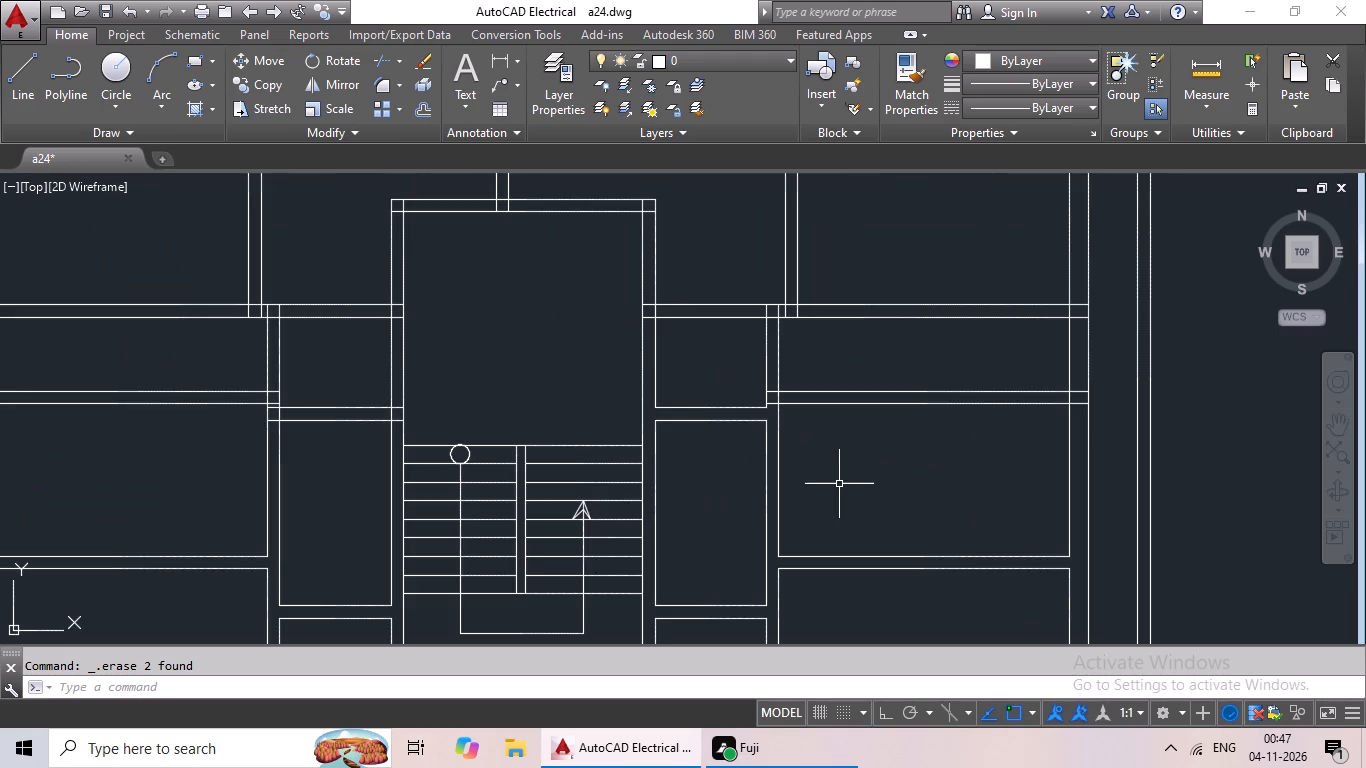
pyautogui.scroll(-1, 846, 483)
pyautogui.middleClick(857, 499)
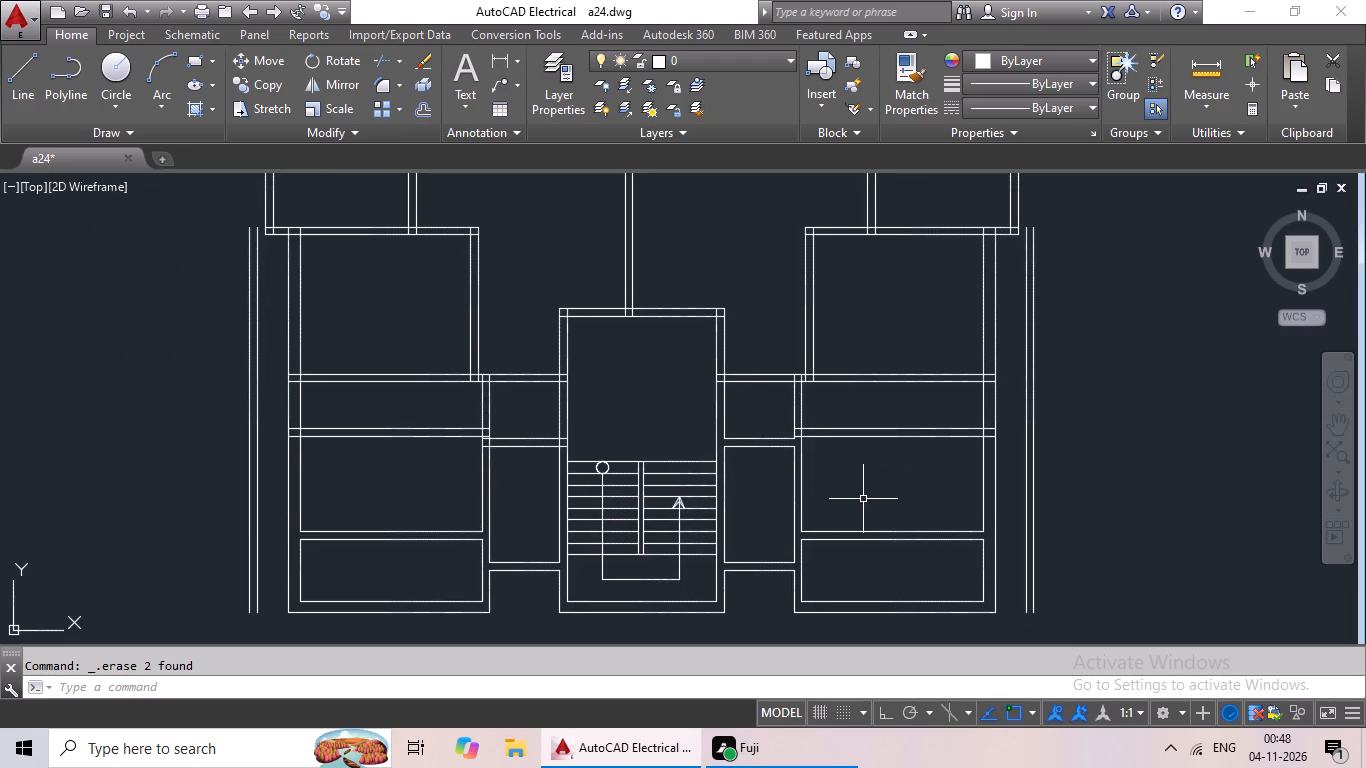
pyautogui.press('Escape')
pyautogui.press('Escape')
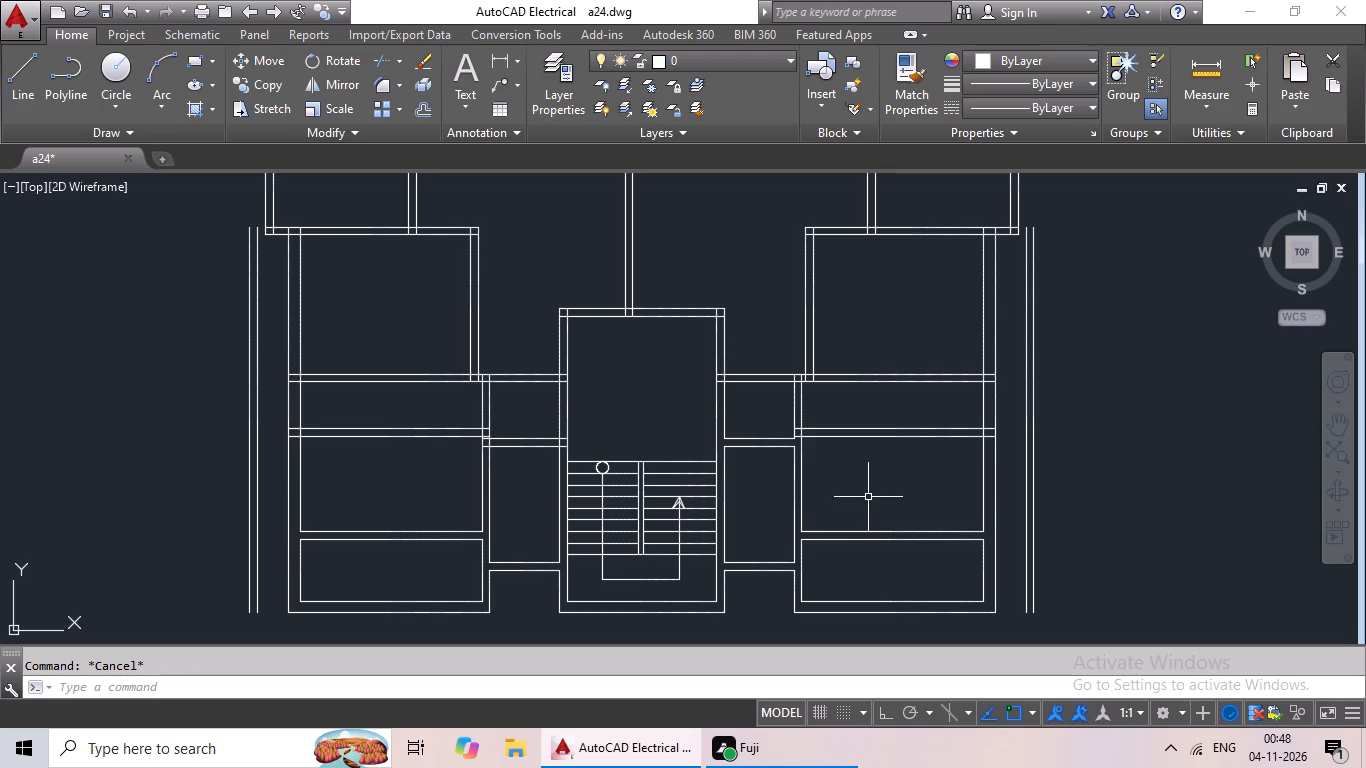
pyautogui.write('ex')
pyautogui.press('space')
pyautogui.press('space')
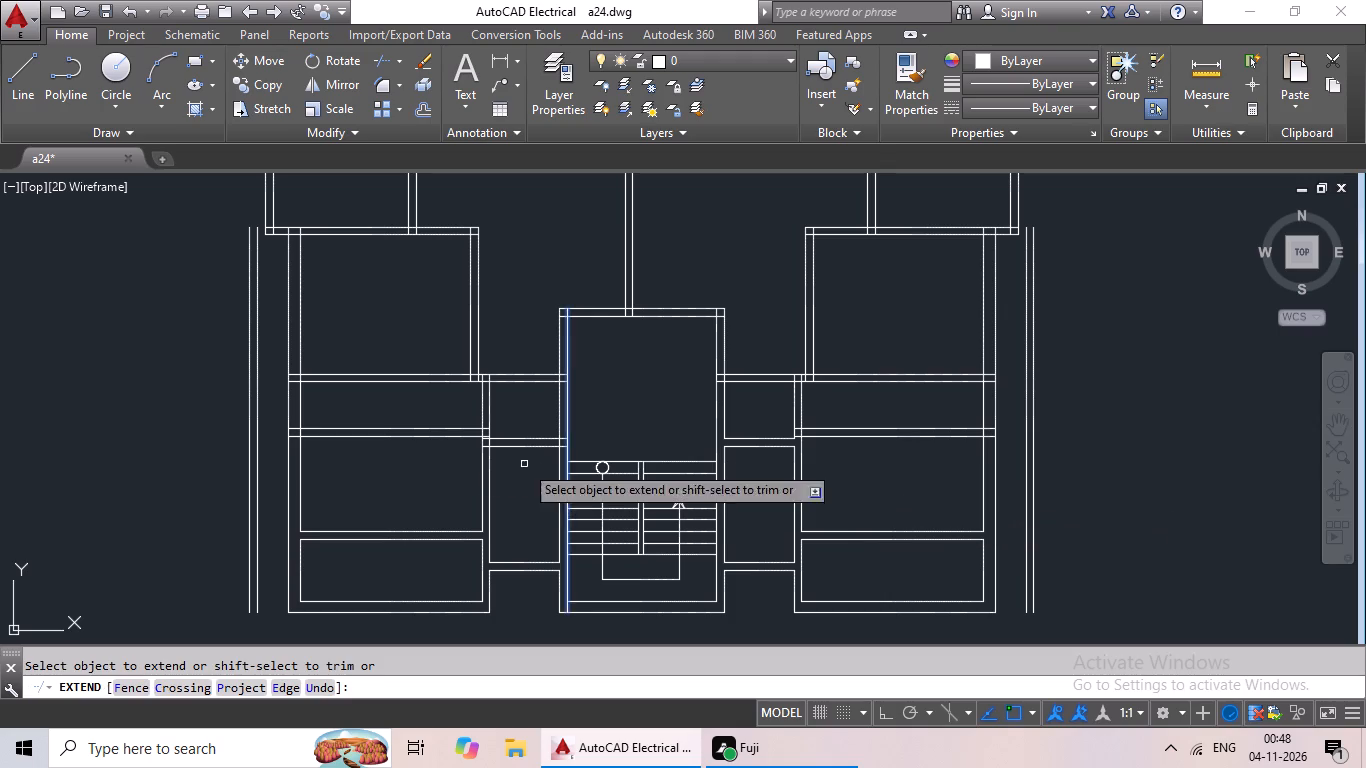
pyautogui.moveTo(316, 426); pyautogui.dragTo(286, 435)
pyautogui.click(276, 426)
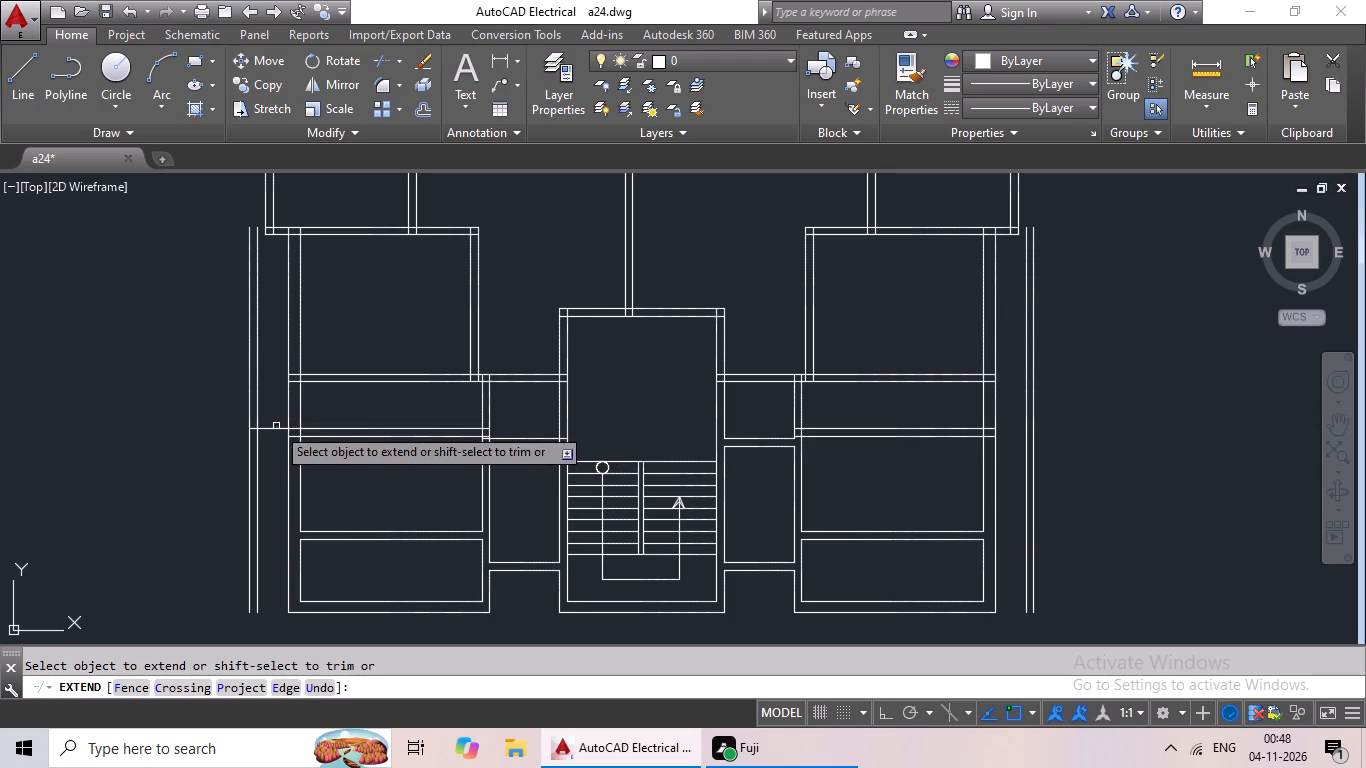
pyautogui.moveTo(292, 438); pyautogui.dragTo(281, 438)
pyautogui.click(278, 438)
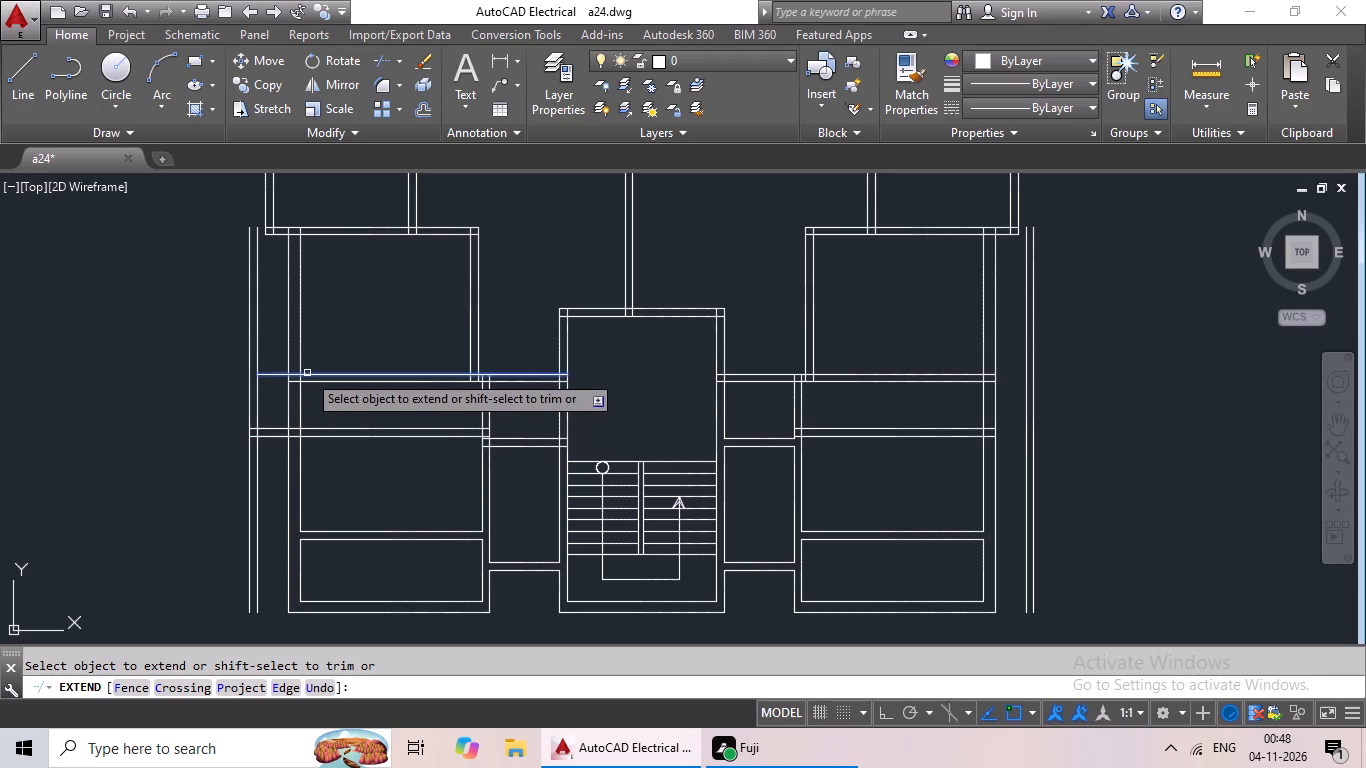
pyautogui.click(309, 373)
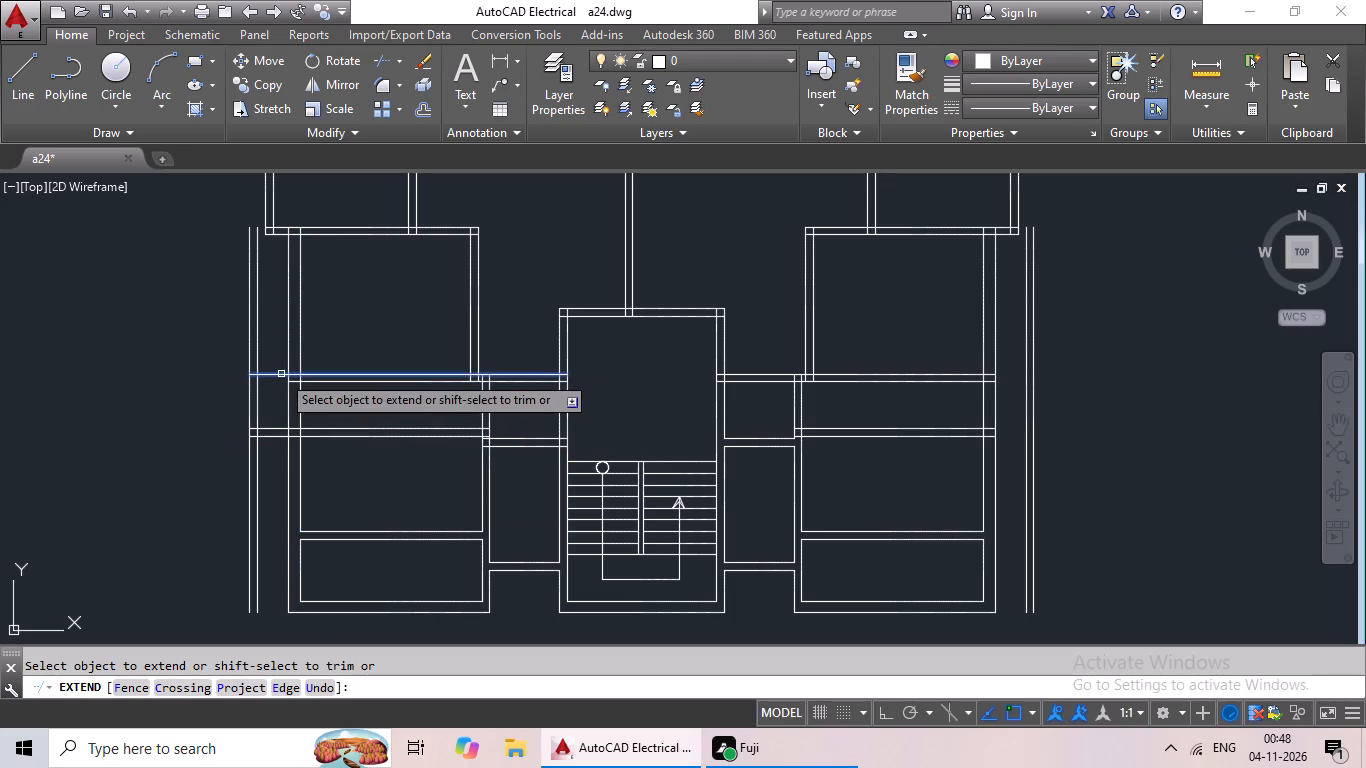
pyautogui.click(278, 374)
pyautogui.click(310, 382)
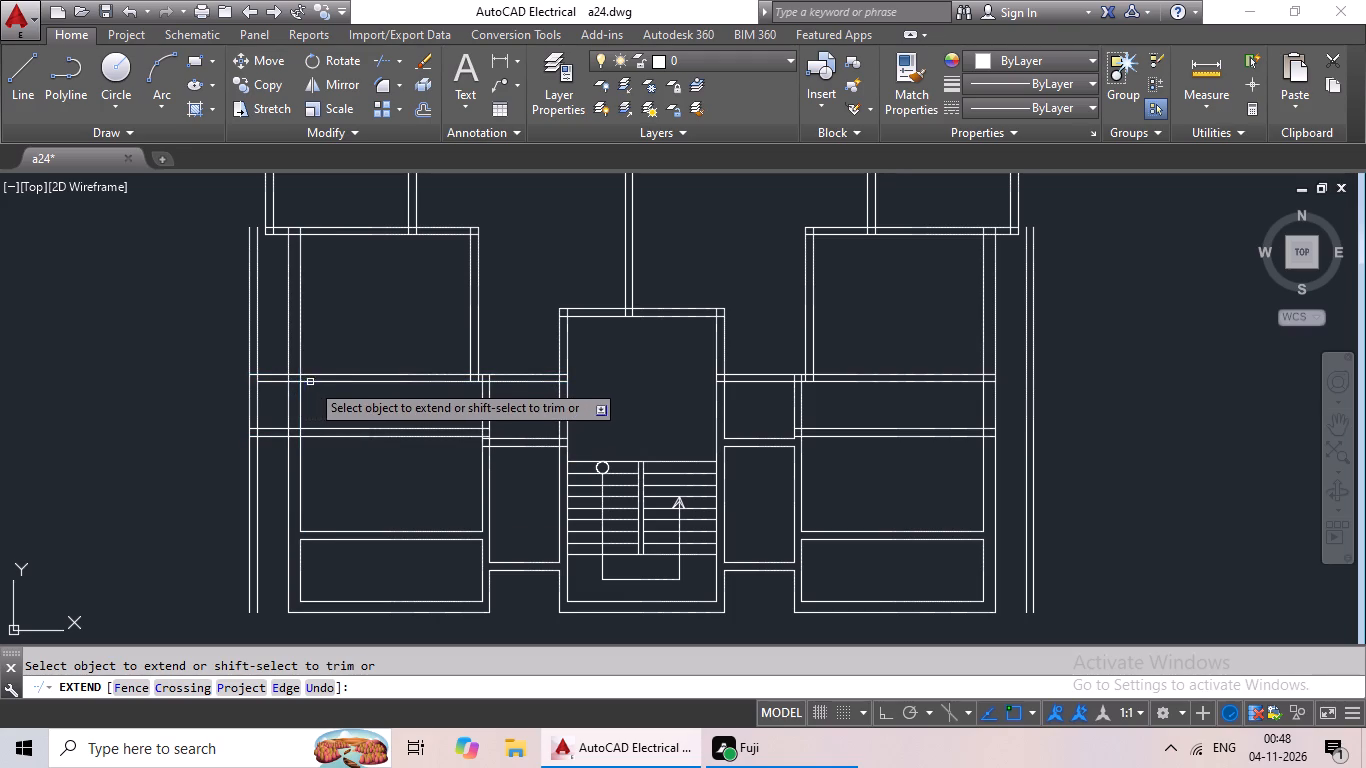
pyautogui.click(271, 385)
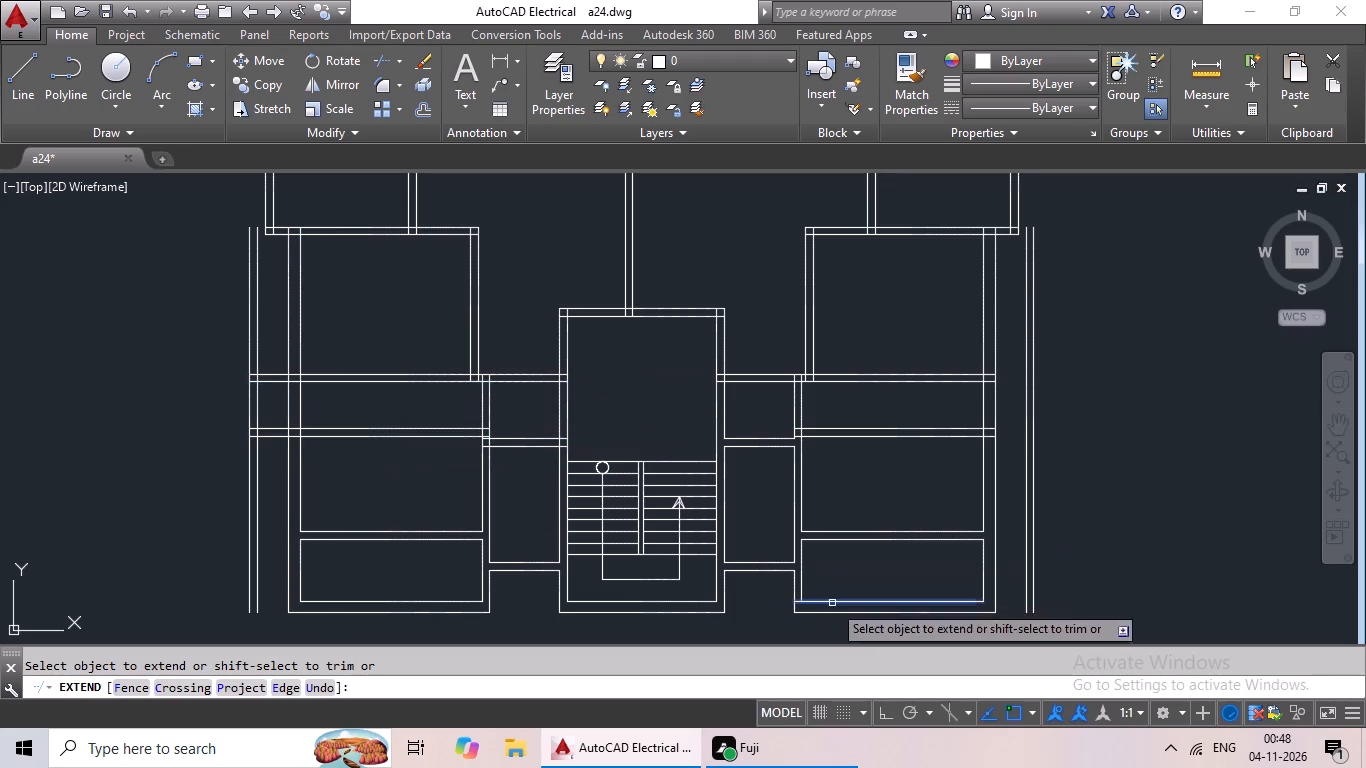
# Extend the two horizontal wall line pairs of the lower right room outward to the outer vertical line pair.
pyautogui.scroll(2, 971, 378)
pyautogui.click(1014, 374)
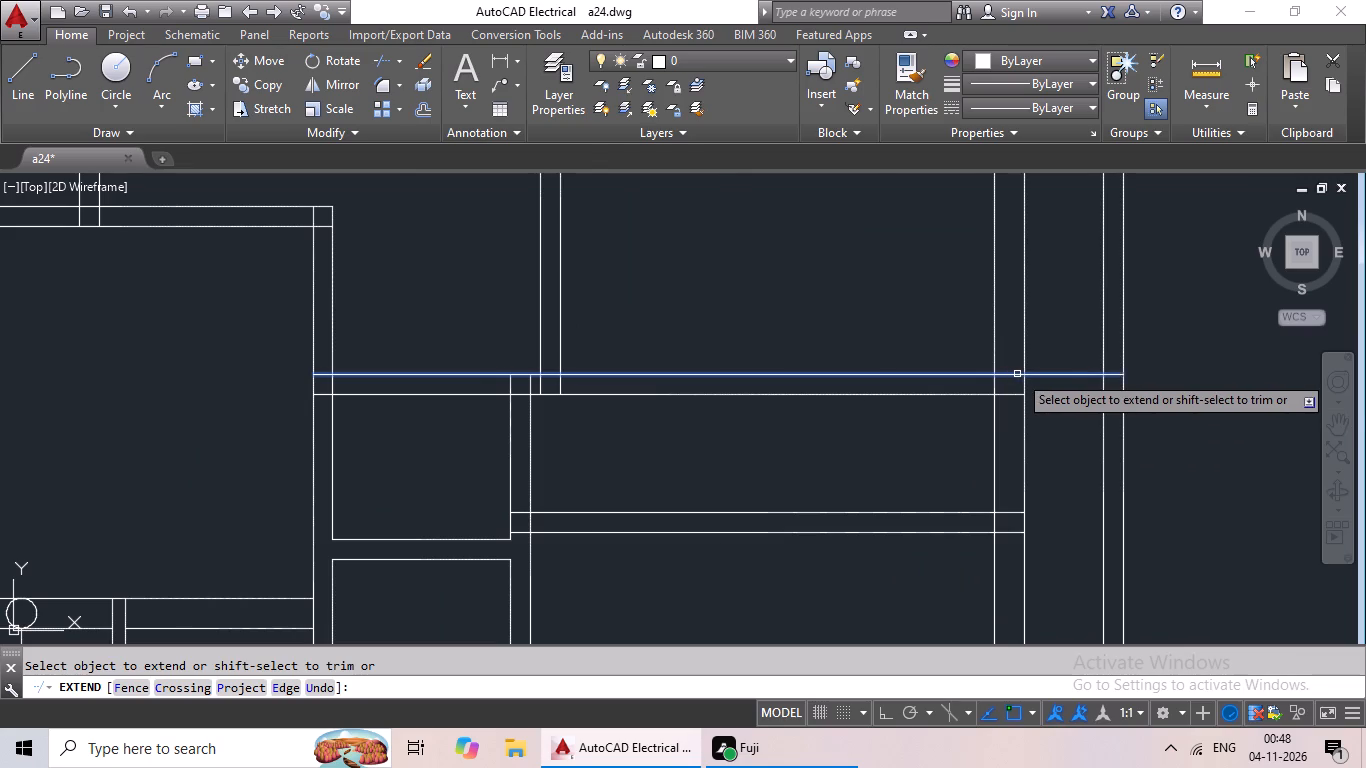
pyautogui.click(1074, 376)
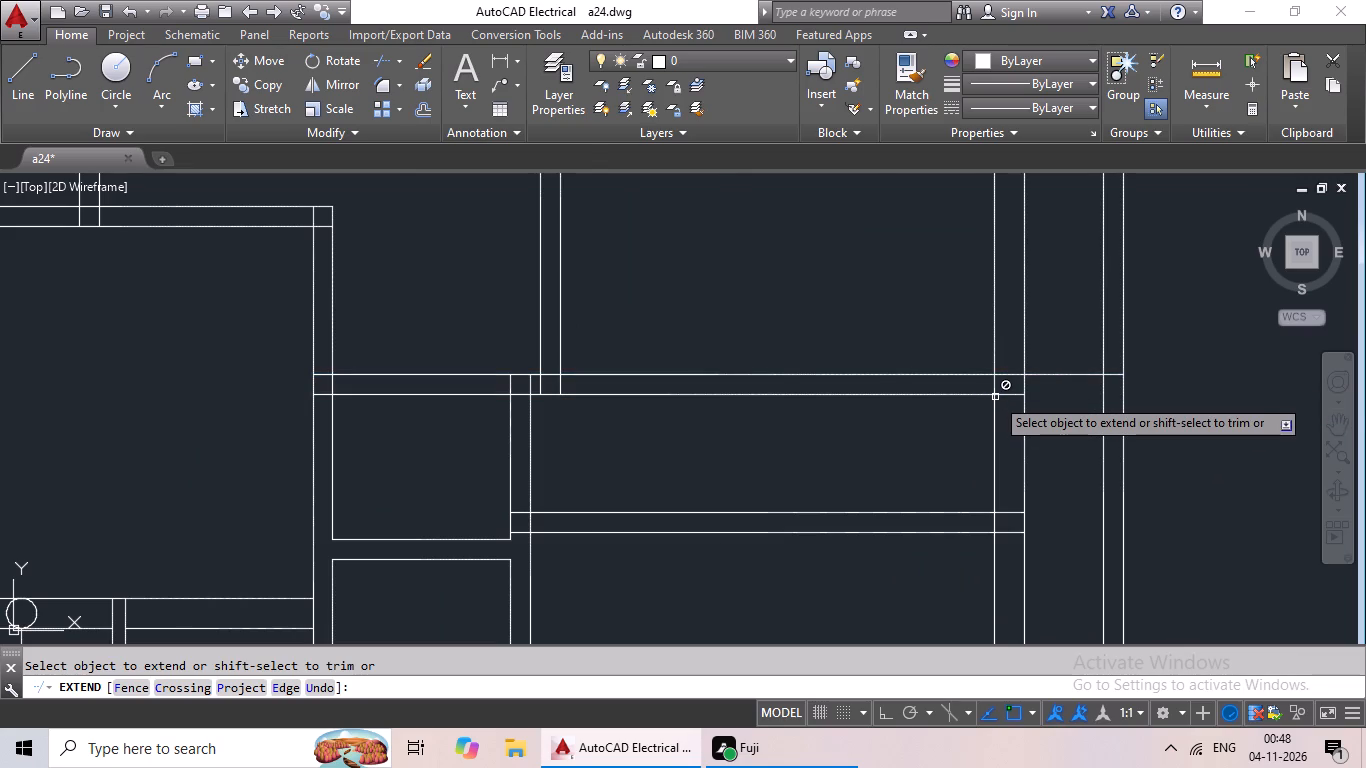
pyautogui.click(1007, 397)
pyautogui.click(1078, 397)
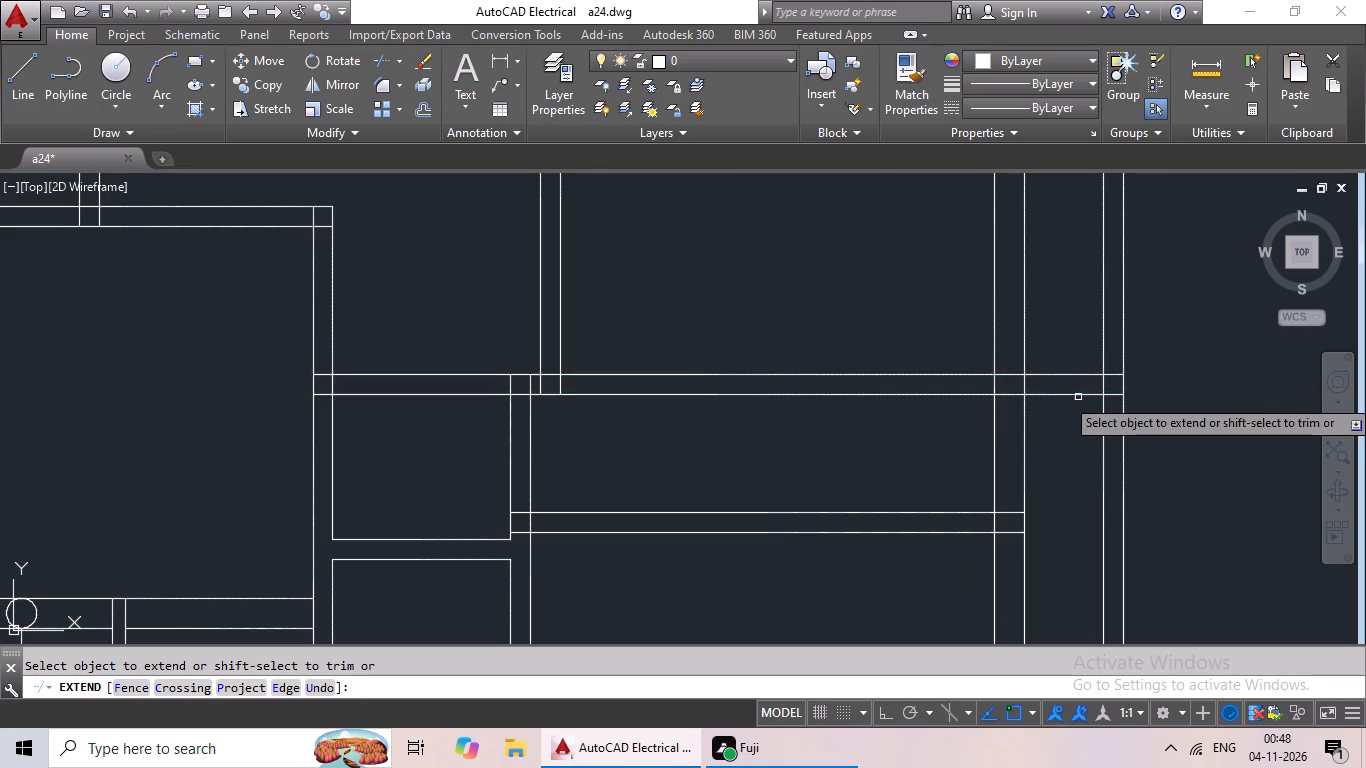
pyautogui.click(1011, 511)
pyautogui.click(1089, 512)
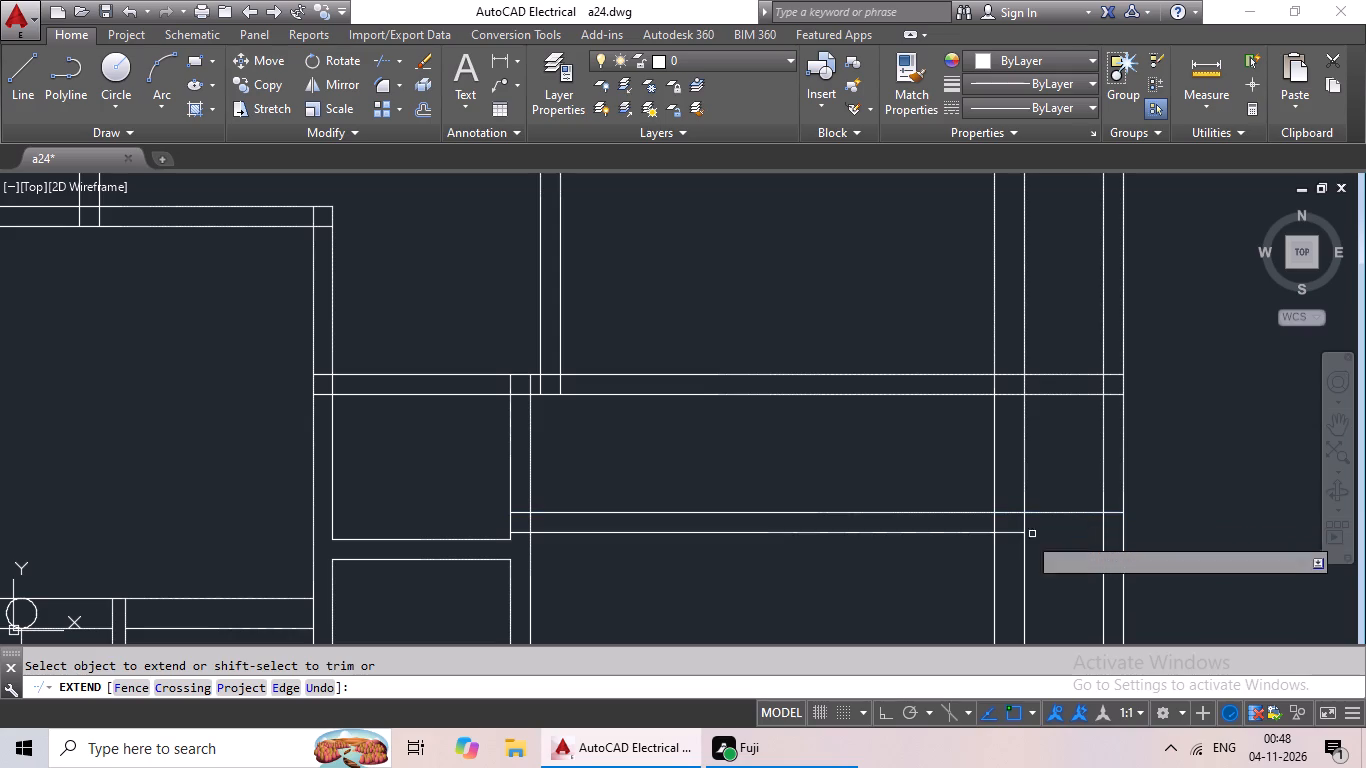
pyautogui.click(1019, 535)
pyautogui.click(1060, 535)
pyautogui.scroll(-2, 1071, 534)
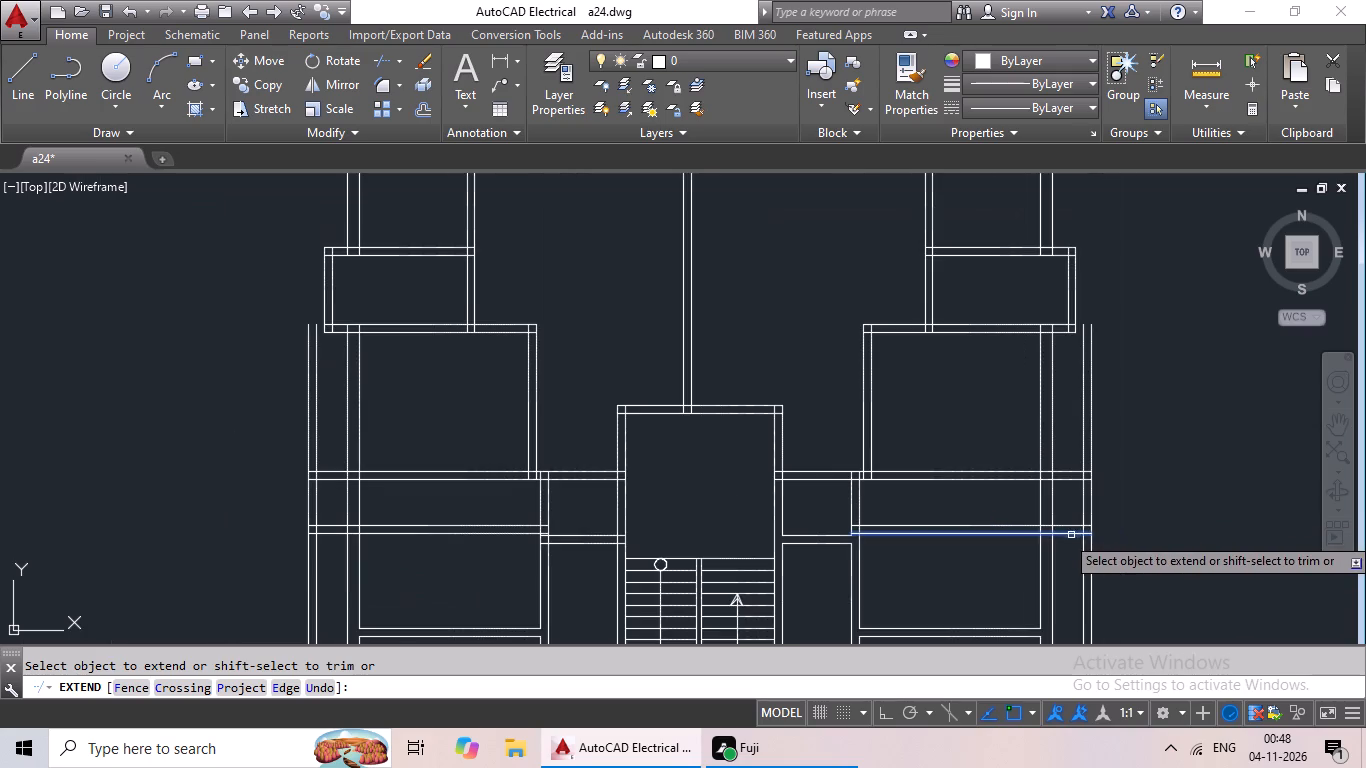
pyautogui.moveTo(1141, 513); pyautogui.dragTo(990, 464, button='middle')
pyautogui.press('Escape')
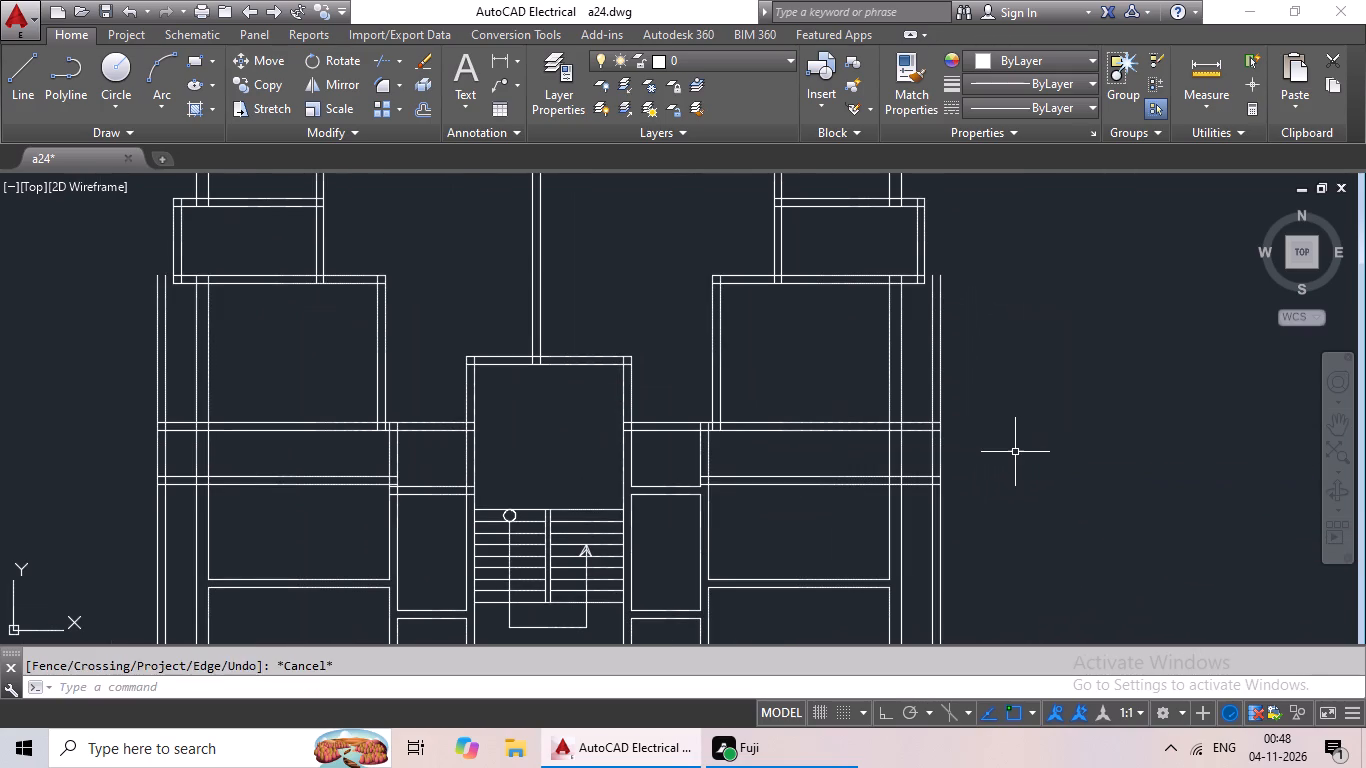
pyautogui.press('Escape')
# Trim the lower horizontal line pair where it crosses the interior of the lower right room.
pyautogui.press('t')
pyautogui.press('r')
pyautogui.press('space')
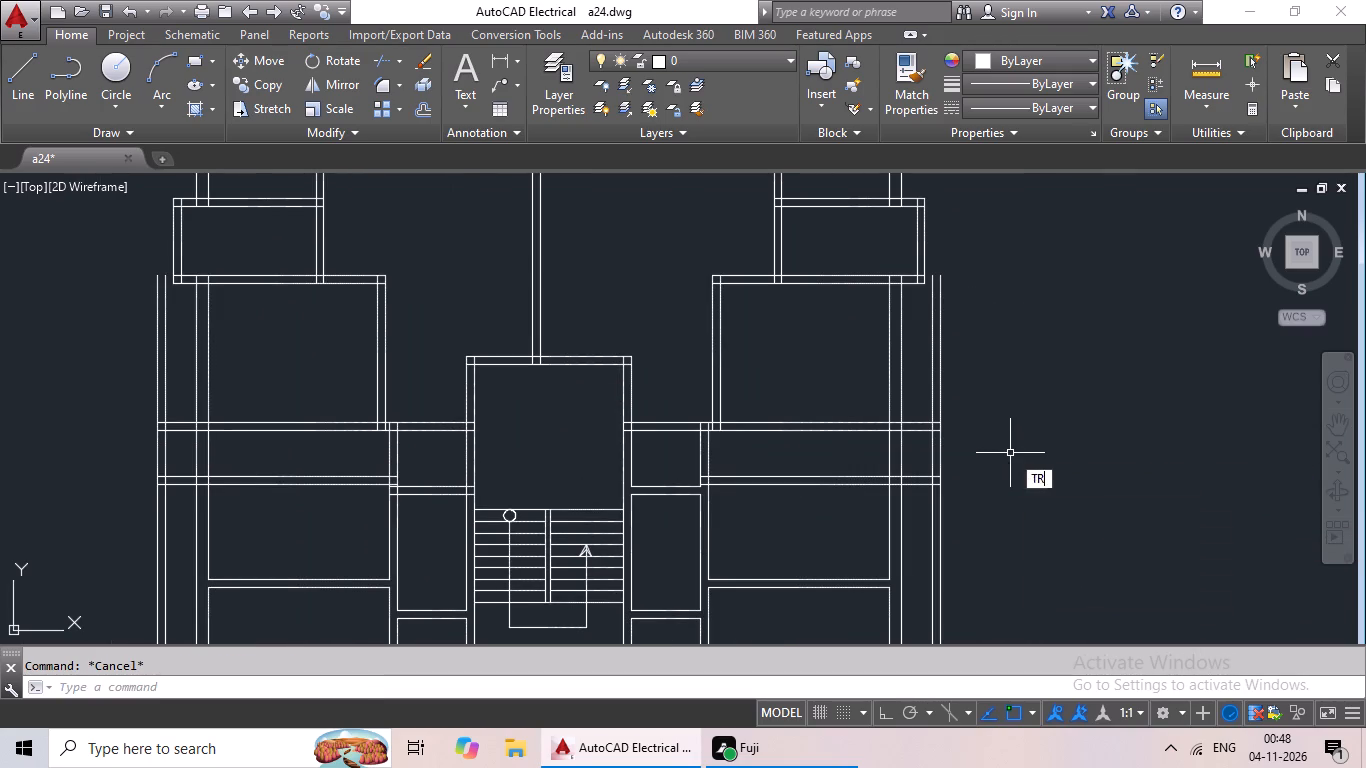
pyautogui.press('space')
pyautogui.scroll(2, 753, 538)
pyautogui.moveTo(873, 317); pyautogui.dragTo(766, 479)
pyautogui.click(766, 479)
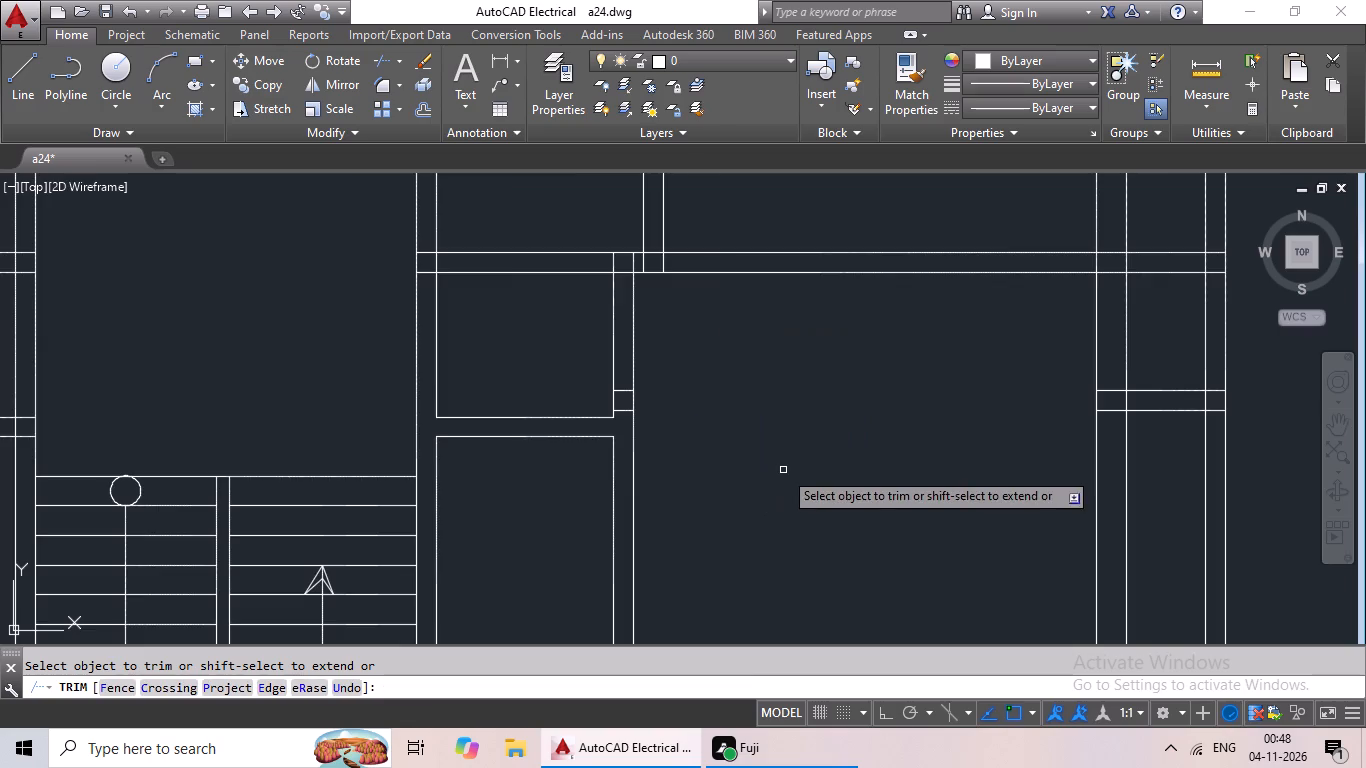
# Trim the lower horizontal line pair where it crosses the interior of the lower left room, undoing the first attempt.
pyautogui.scroll(-3, 814, 456)
pyautogui.moveTo(517, 411); pyautogui.dragTo(475, 489)
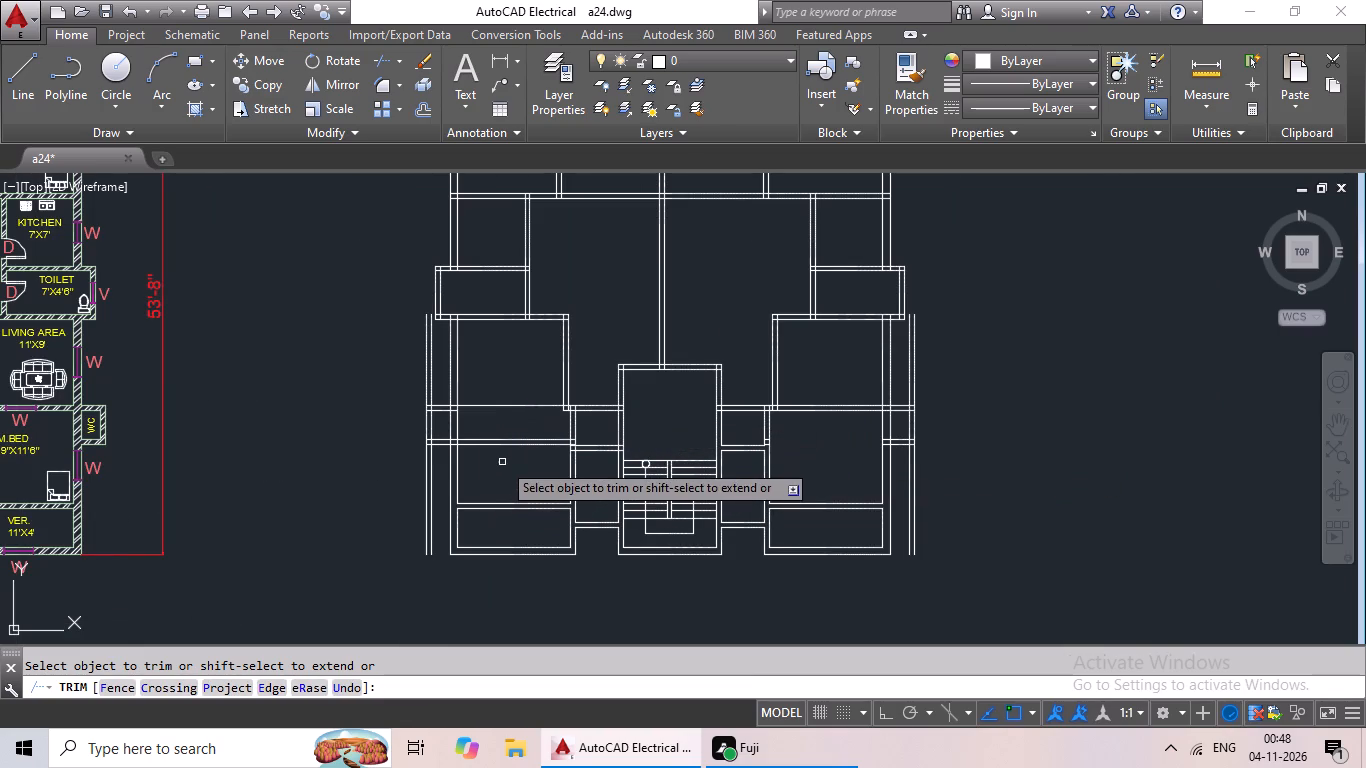
pyautogui.hotkey('ctrl', 'z')
pyautogui.scroll(-3, 532, 448)
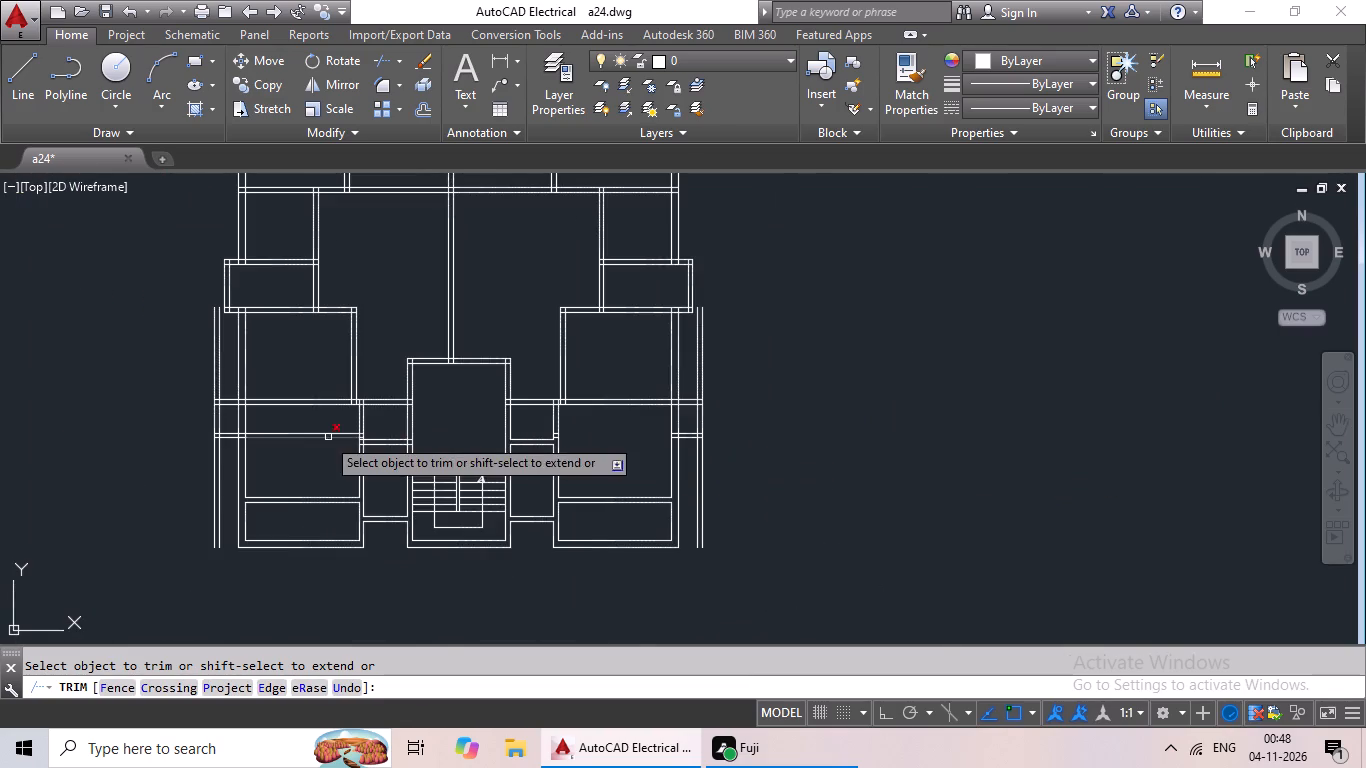
pyautogui.scroll(2, 301, 431)
pyautogui.moveTo(320, 429); pyautogui.dragTo(273, 484)
pyautogui.click(273, 484)
pyautogui.scroll(-3, 320, 469)
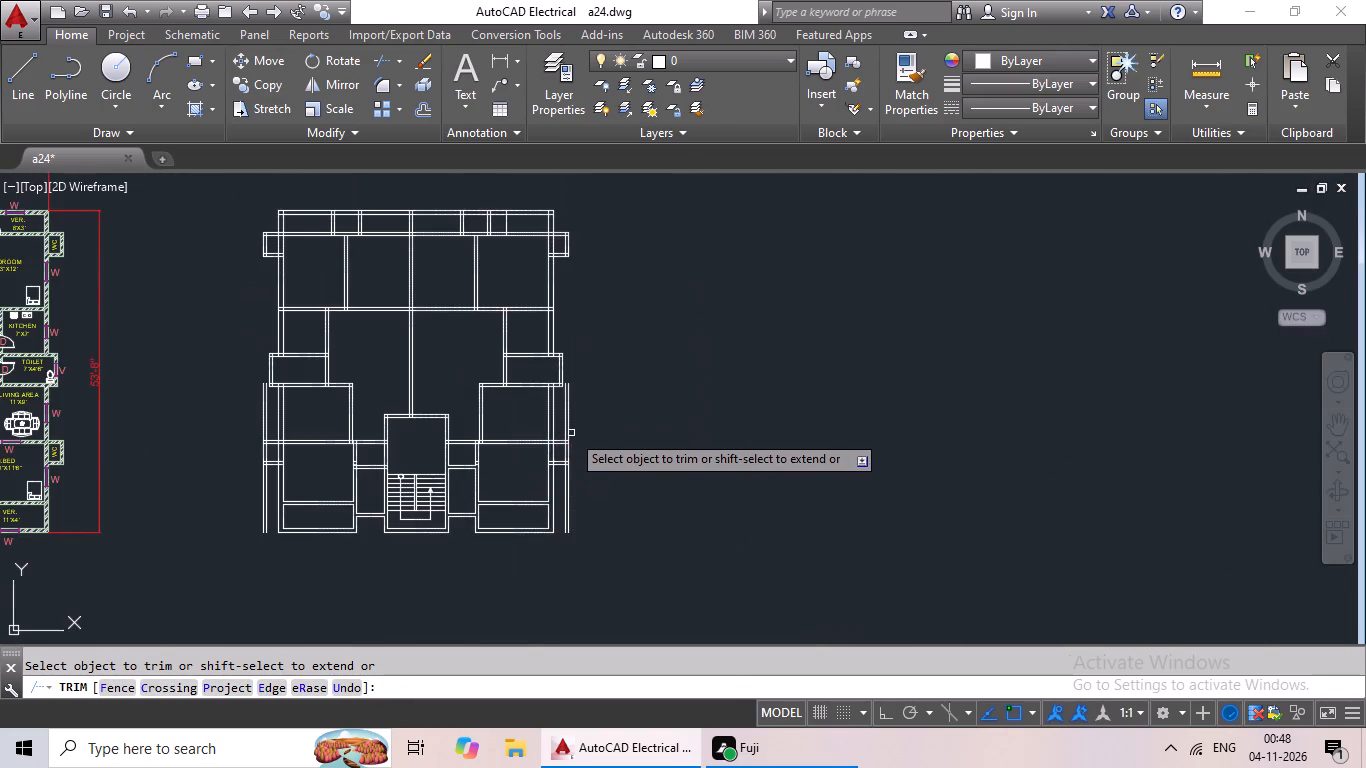
# Trim the outer vertical line pair above and below the small projection on the lower right outer wall.
pyautogui.scroll(4, 571, 433)
pyautogui.moveTo(608, 401); pyautogui.dragTo(475, 465)
pyautogui.scroll(-1, 584, 423)
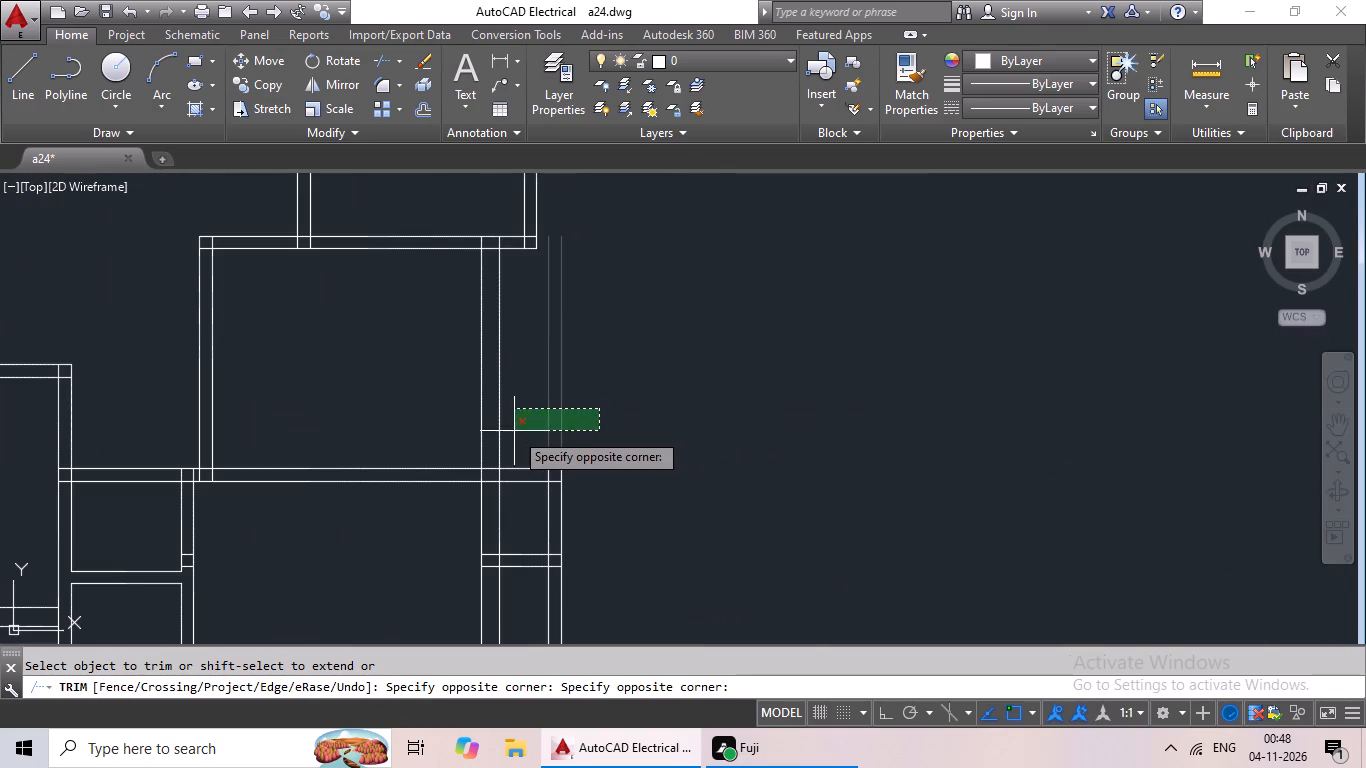
pyautogui.click(515, 431)
pyautogui.moveTo(622, 527); pyautogui.dragTo(666, 386, button='middle')
pyautogui.moveTo(654, 457); pyautogui.dragTo(562, 514)
pyautogui.click(562, 514)
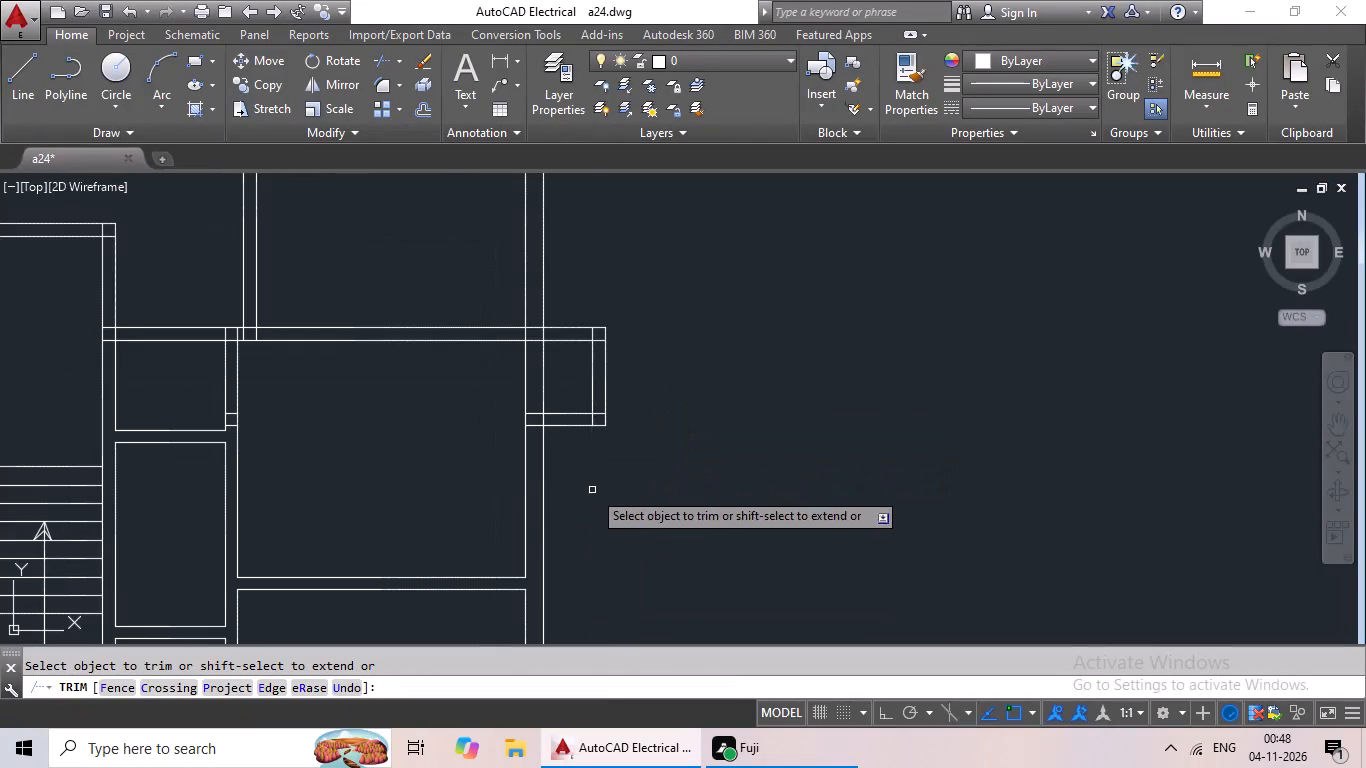
# Trim the outer vertical line pair above and below the small projection on the lower left outer wall.
pyautogui.scroll(-3, 602, 487)
pyautogui.scroll(4, 288, 443)
pyautogui.moveTo(426, 403); pyautogui.dragTo(350, 446)
pyautogui.click(350, 446)
pyautogui.scroll(-2, 367, 406)
pyautogui.scroll(2, 414, 537)
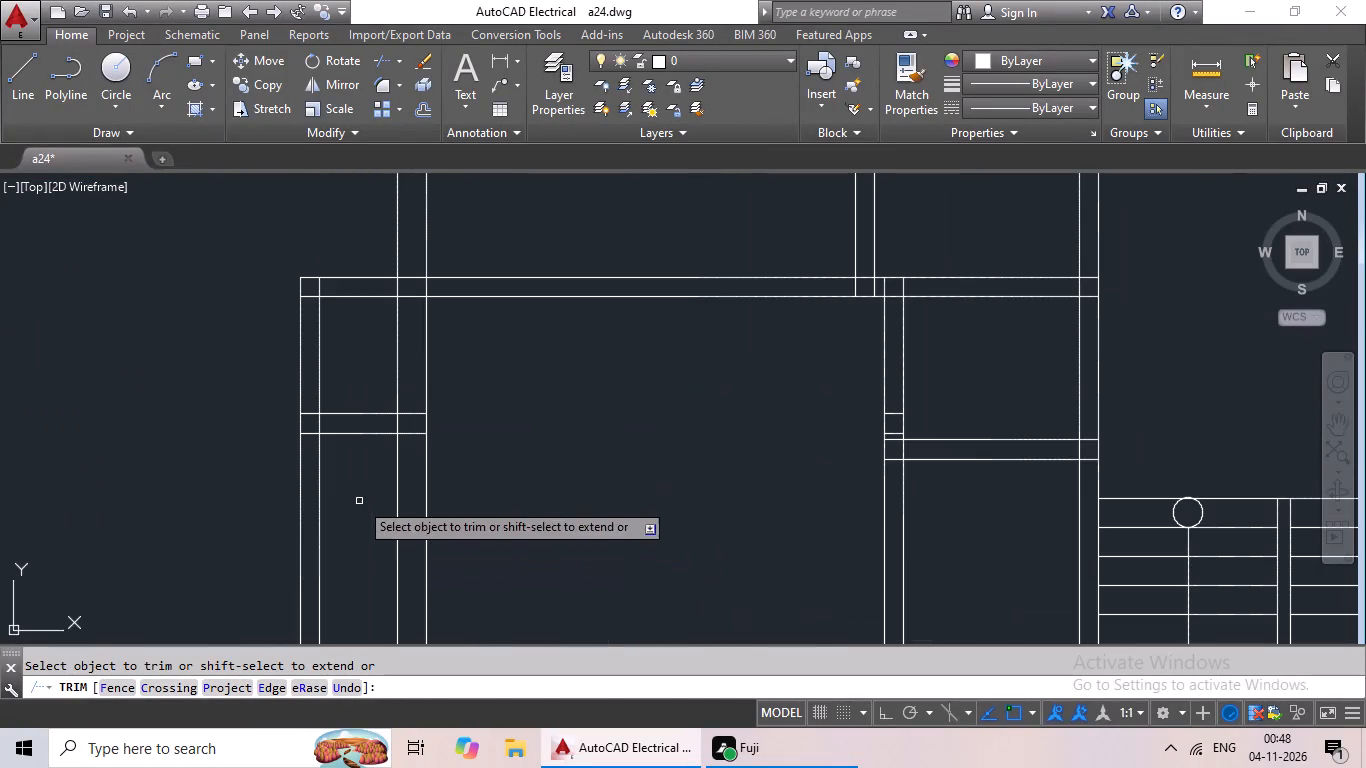
pyautogui.moveTo(364, 481); pyautogui.dragTo(312, 546)
pyautogui.click(311, 546)
pyautogui.moveTo(322, 518); pyautogui.dragTo(255, 556)
pyautogui.click(255, 556)
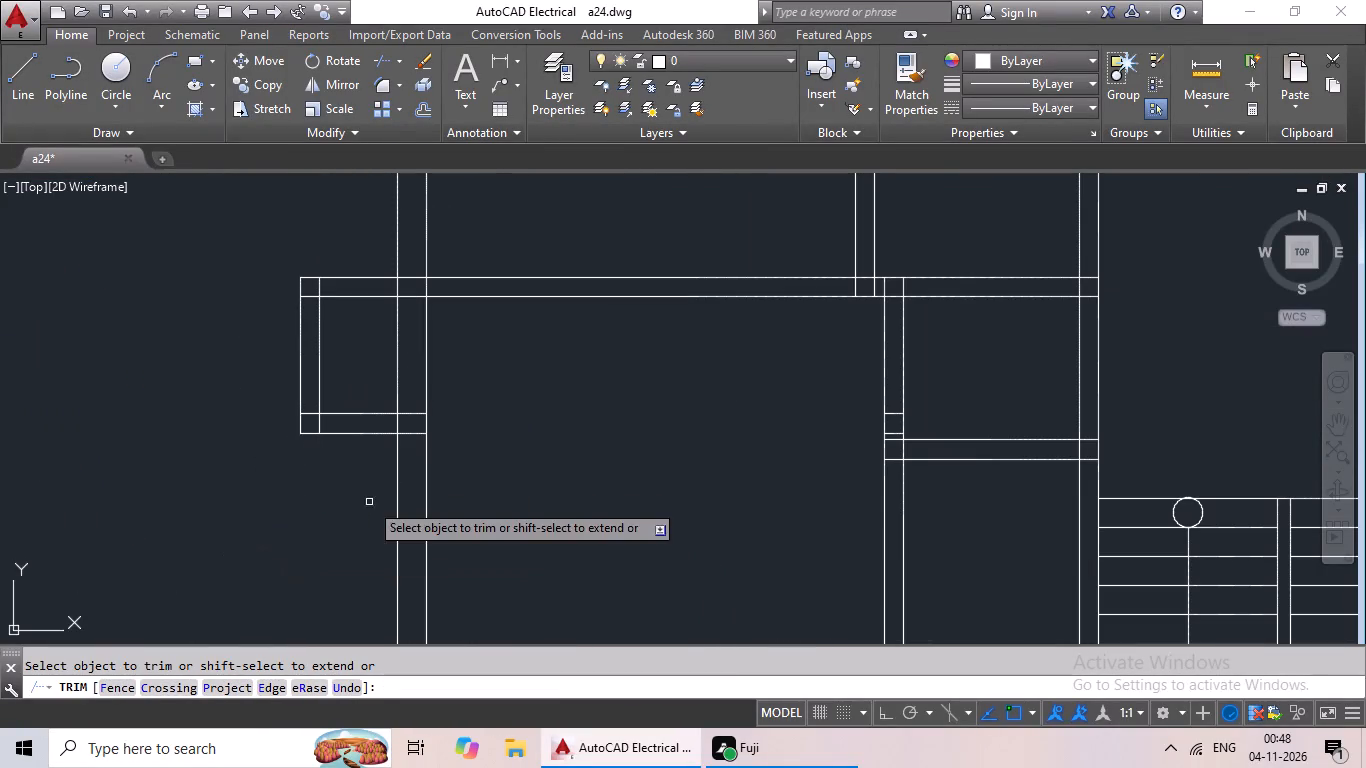
# Erase the two short leftover lines inside the wall between the lower left room and the left small room.
pyautogui.scroll(-1, 387, 497)
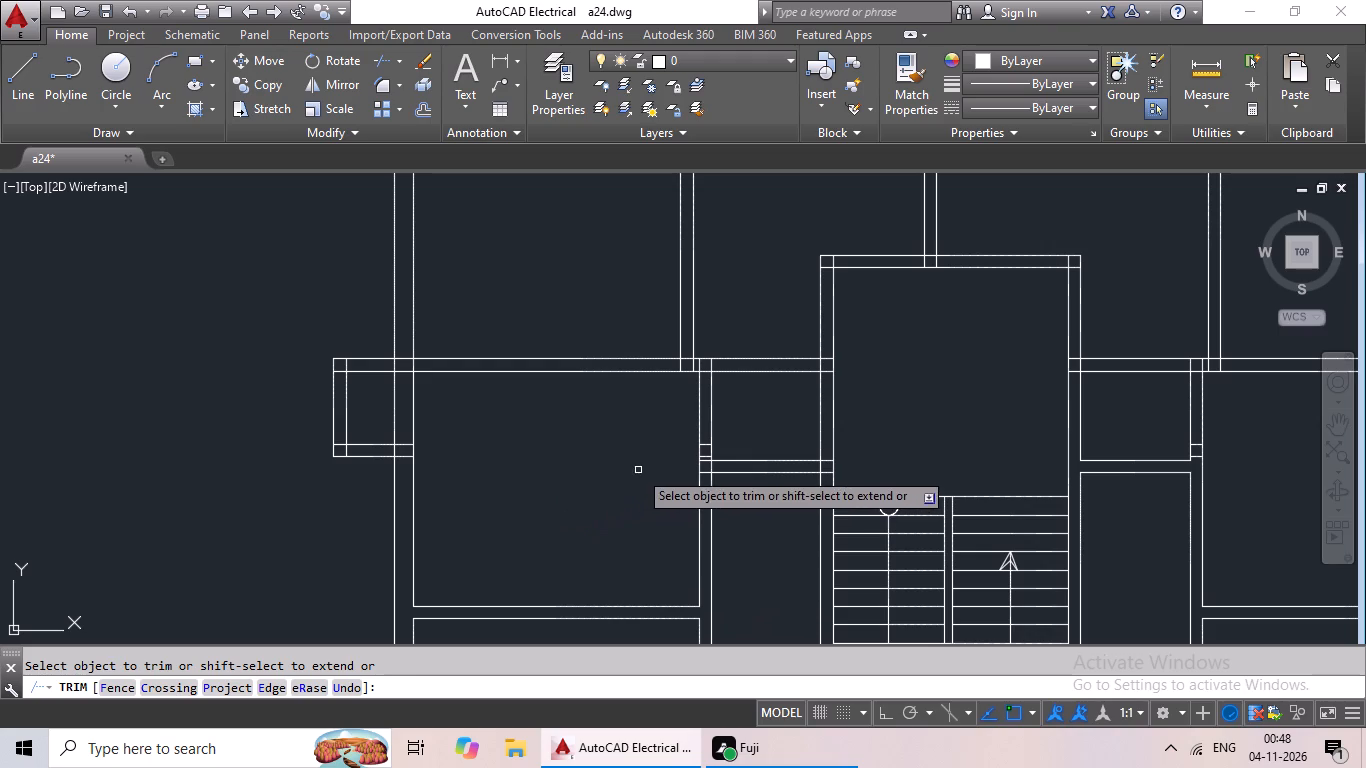
pyautogui.press('Escape')
pyautogui.scroll(3, 739, 468)
pyautogui.scroll(3, 636, 424)
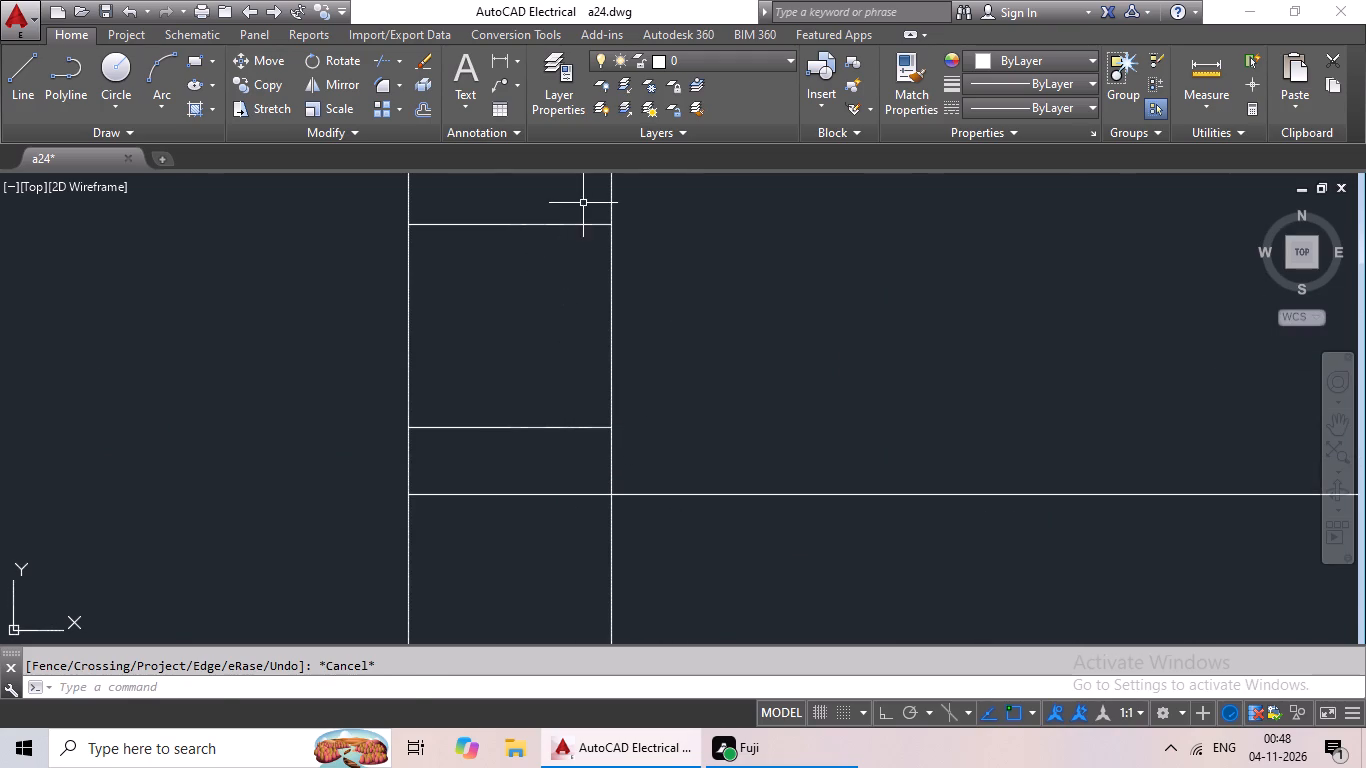
pyautogui.moveTo(583, 205); pyautogui.dragTo(481, 453)
pyautogui.press('Delete')
pyautogui.scroll(-4, 634, 444)
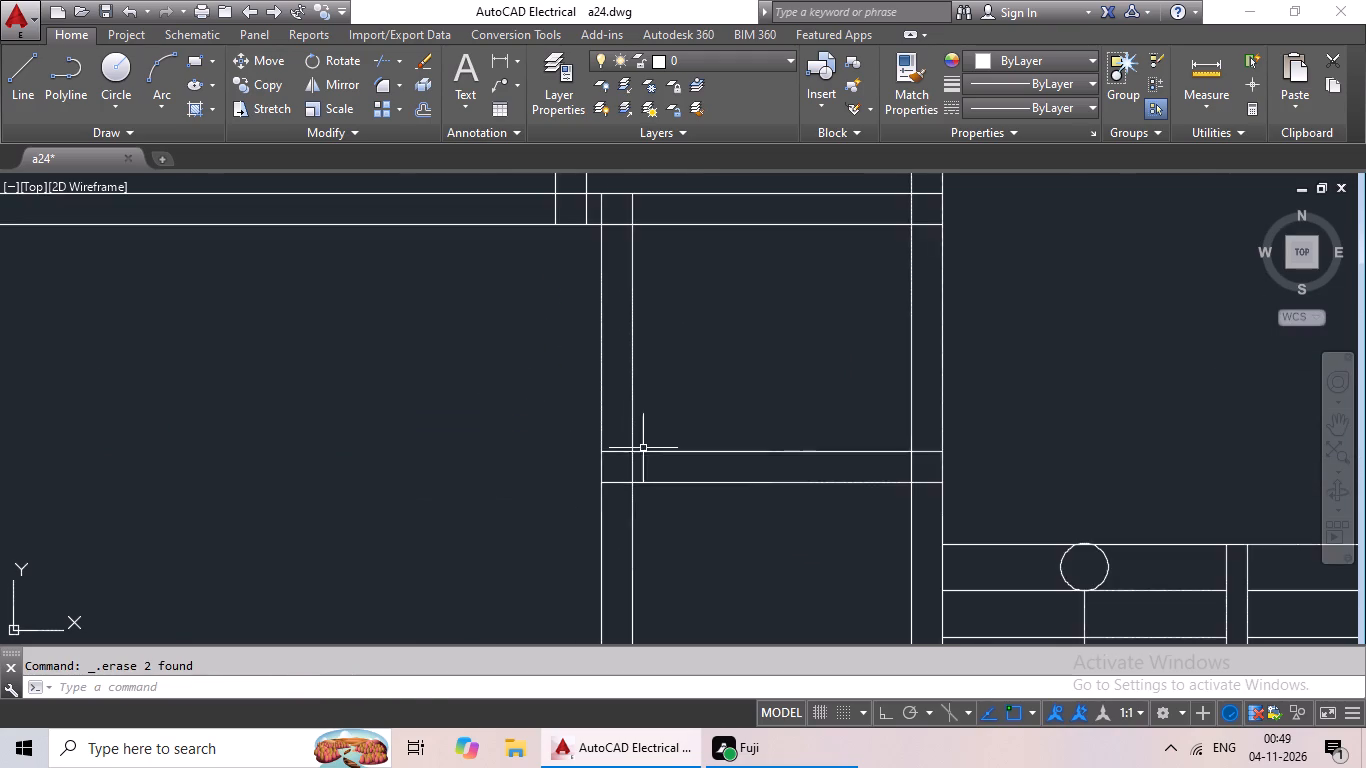
pyautogui.scroll(-2, 751, 459)
pyautogui.moveTo(880, 464); pyautogui.dragTo(706, 463, button='middle')
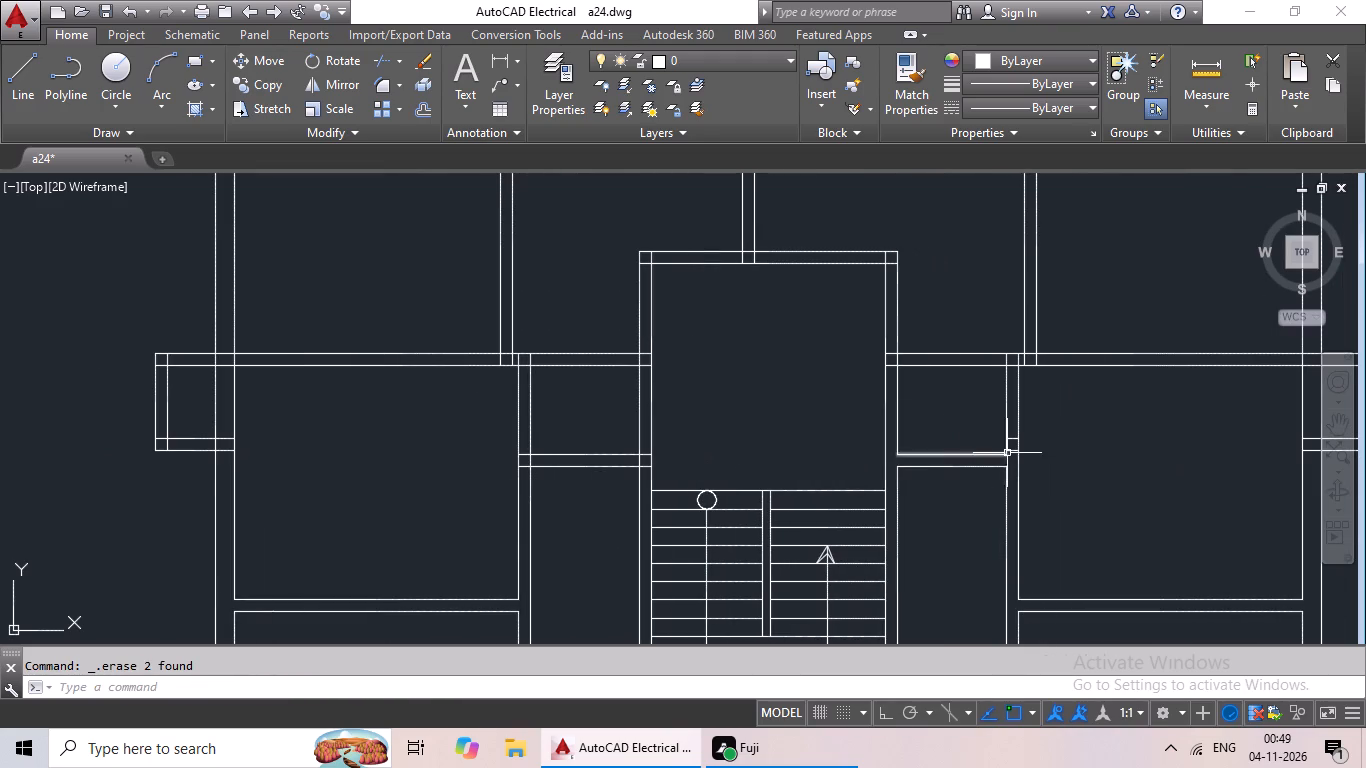
# Erase the two short leftover lines inside the wall between the right small room and the lower right room.
pyautogui.scroll(4, 1012, 453)
pyautogui.moveTo(1027, 359); pyautogui.dragTo(1008, 558)
pyautogui.click(1008, 556)
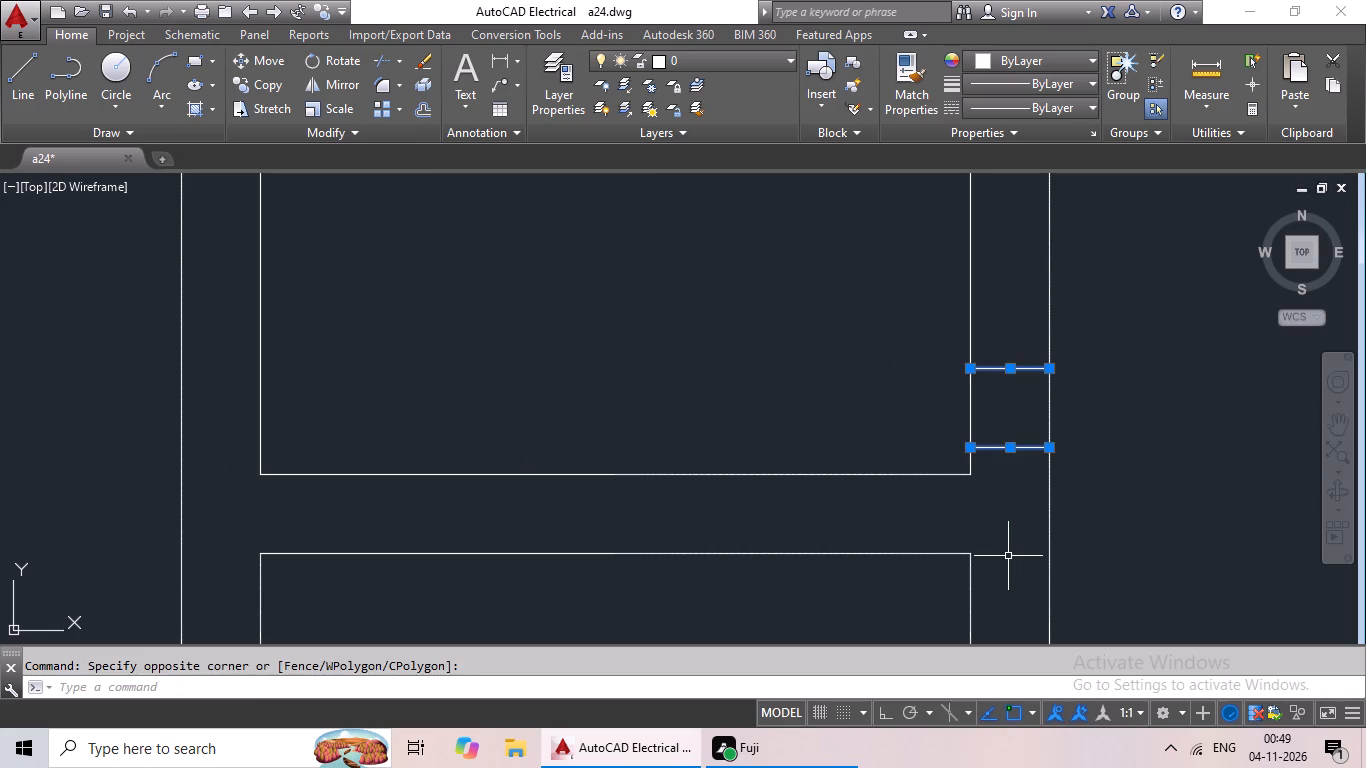
pyautogui.press('Delete')
pyautogui.scroll(-6, 1009, 551)
pyautogui.moveTo(1036, 551); pyautogui.dragTo(975, 465, button='middle')
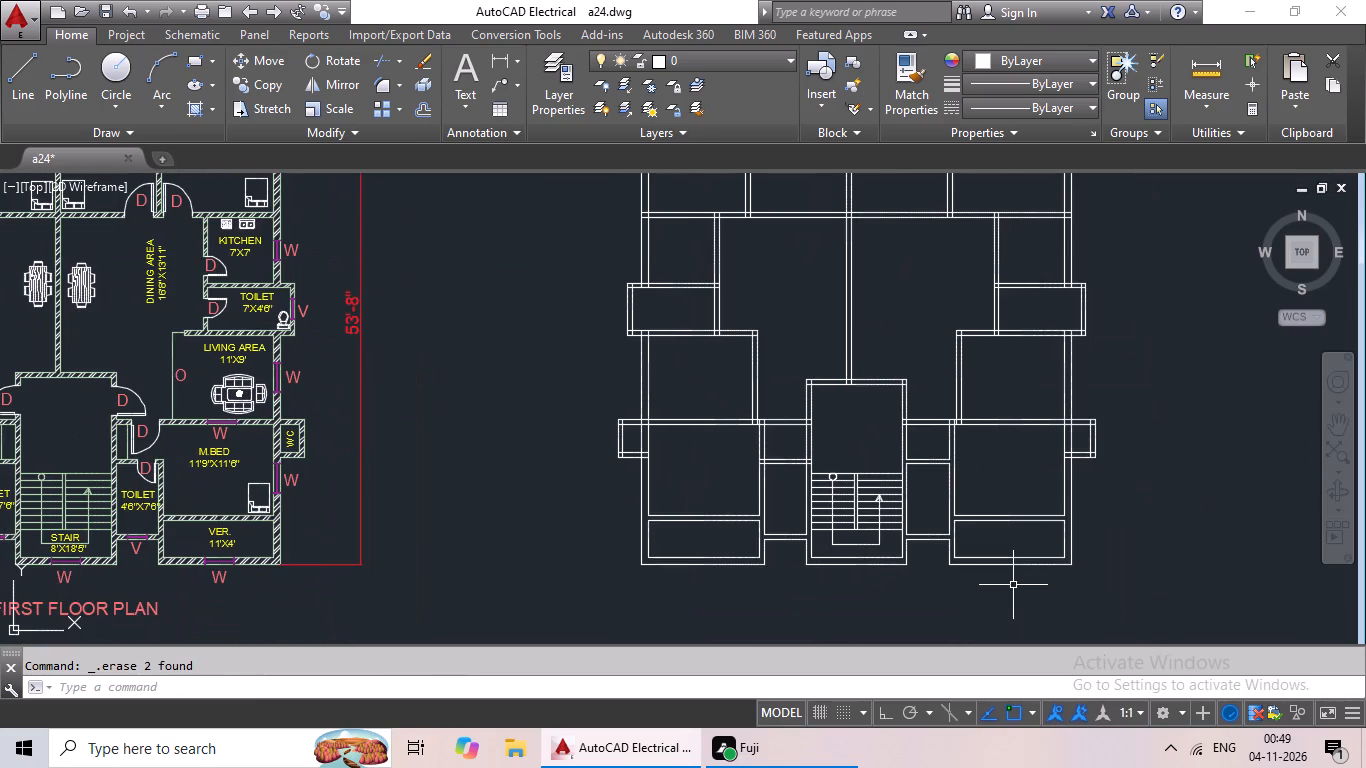
pyautogui.scroll(1, 897, 639)
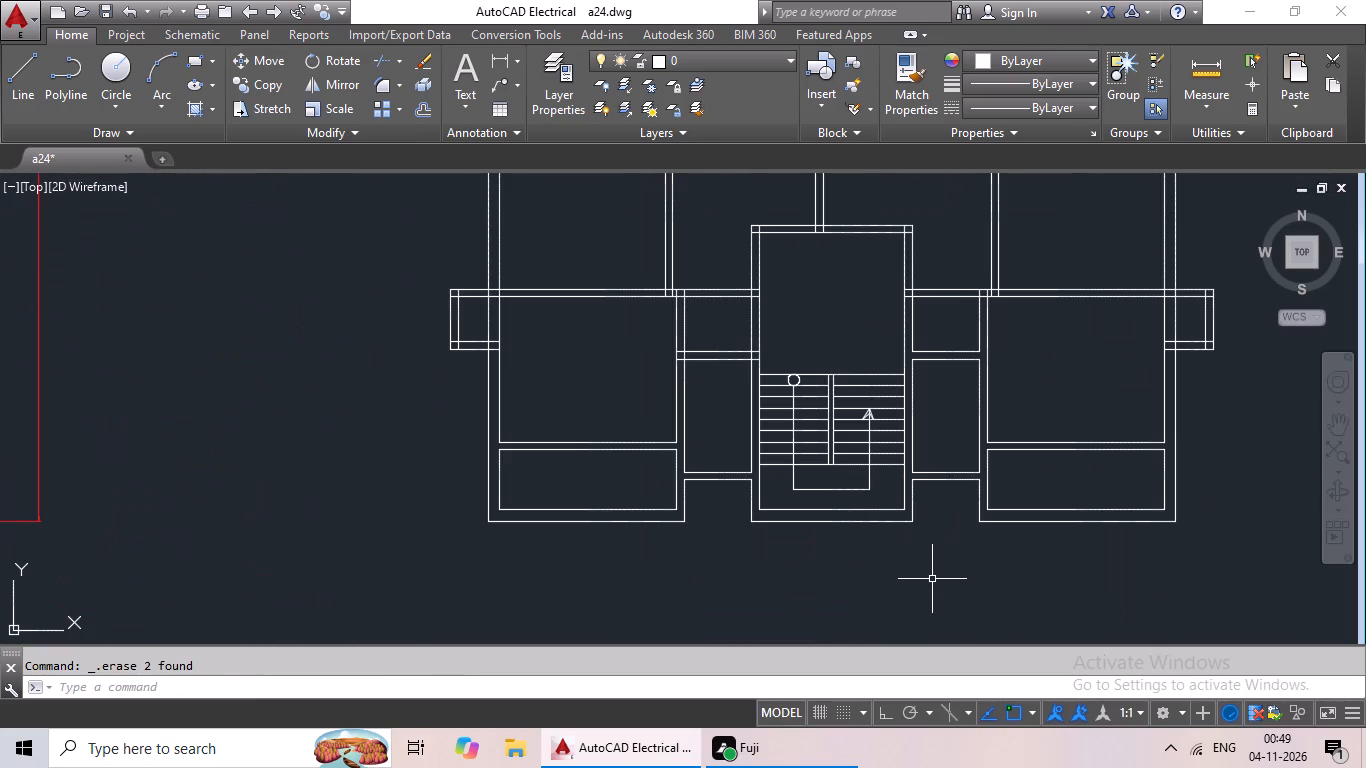
pyautogui.press('Escape')
pyautogui.press('Escape')
pyautogui.press('Escape')
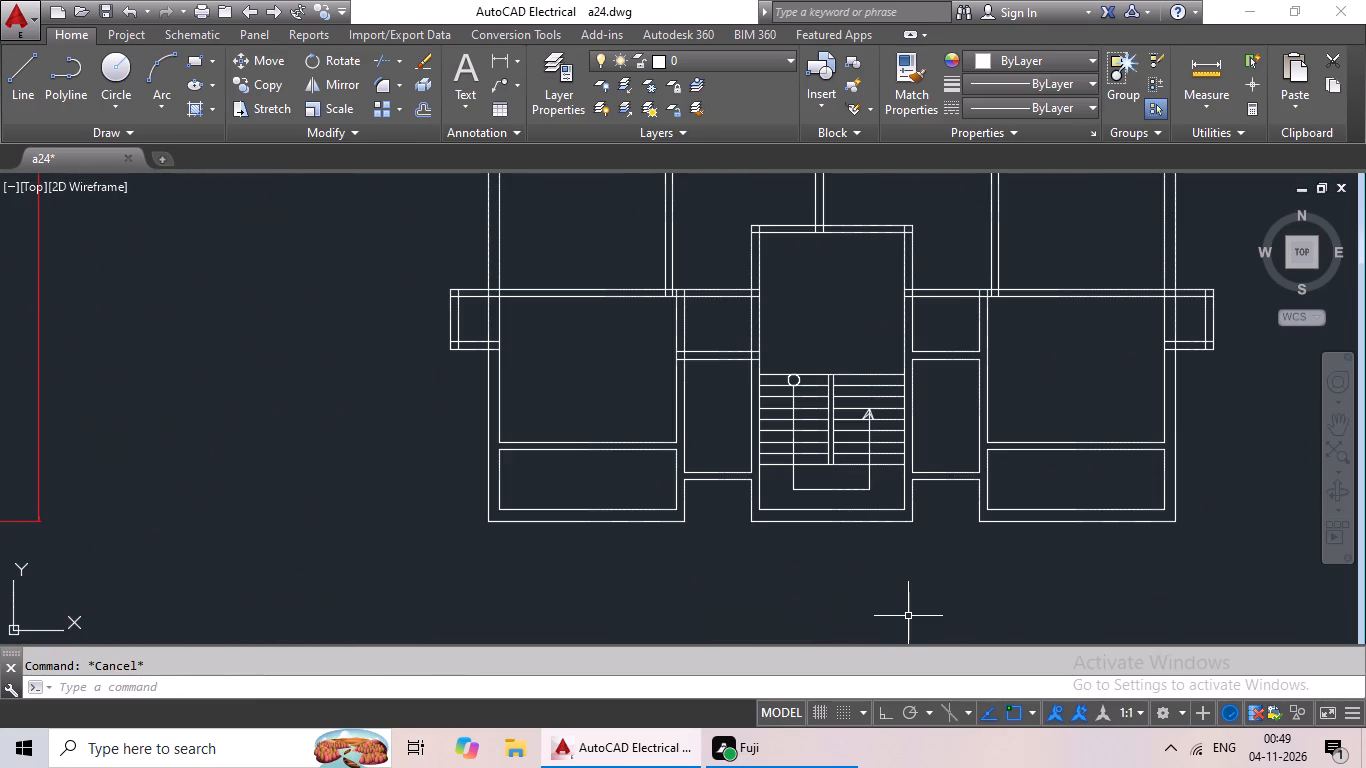
# Trim the overlapping lines where the bottom wall of the lower right projection meets the outer wall.
pyautogui.write('tr')
pyautogui.press('space')
pyautogui.press('space')
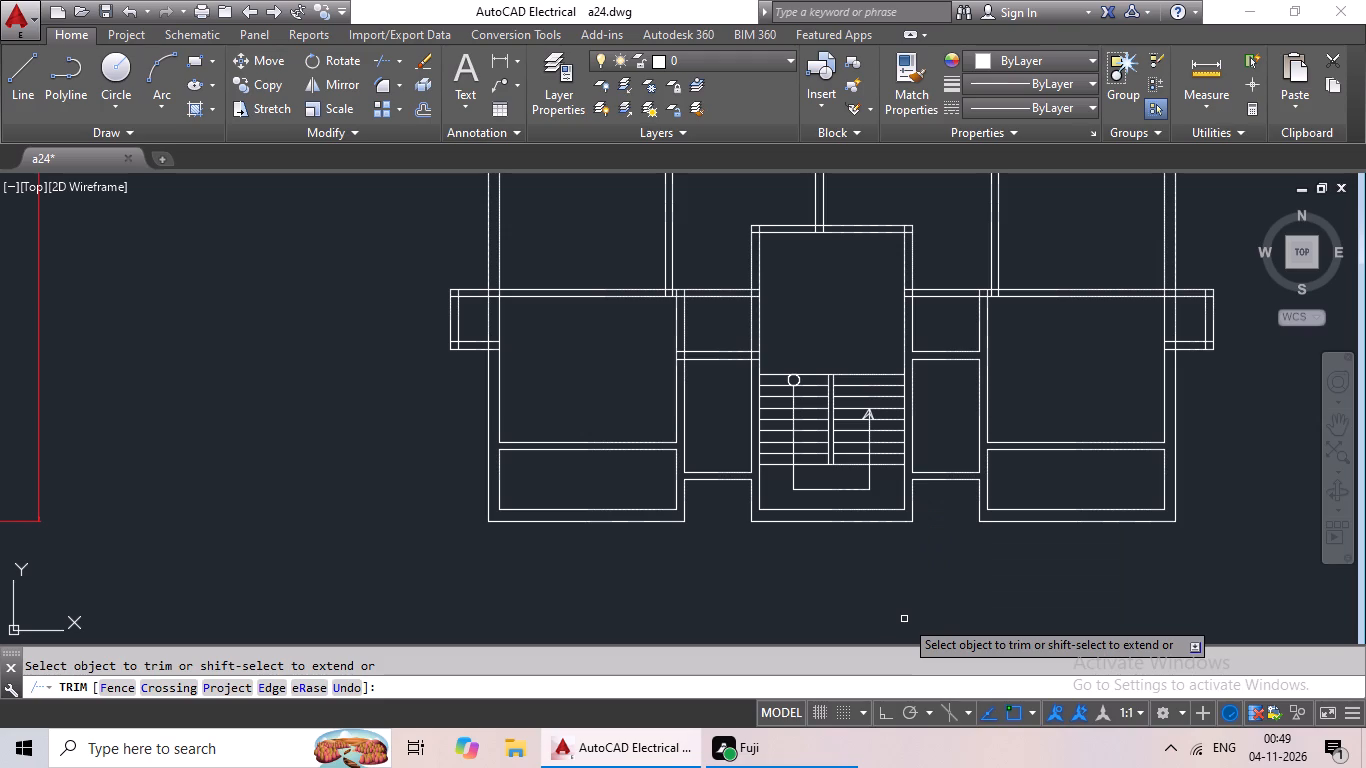
pyautogui.moveTo(1151, 358); pyautogui.dragTo(1150, 358, button='middle')
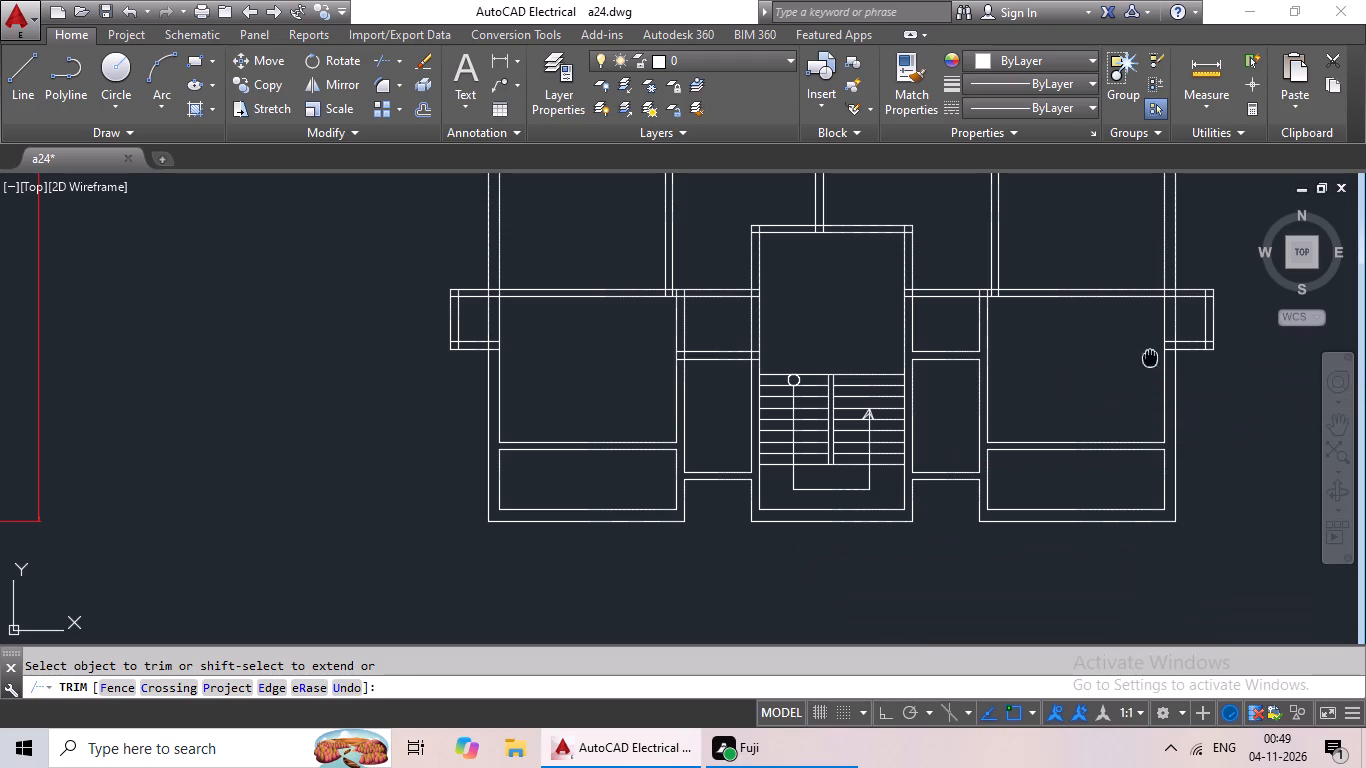
pyautogui.moveTo(1150, 358); pyautogui.dragTo(963, 427, button='middle')
pyautogui.scroll(6, 1003, 416)
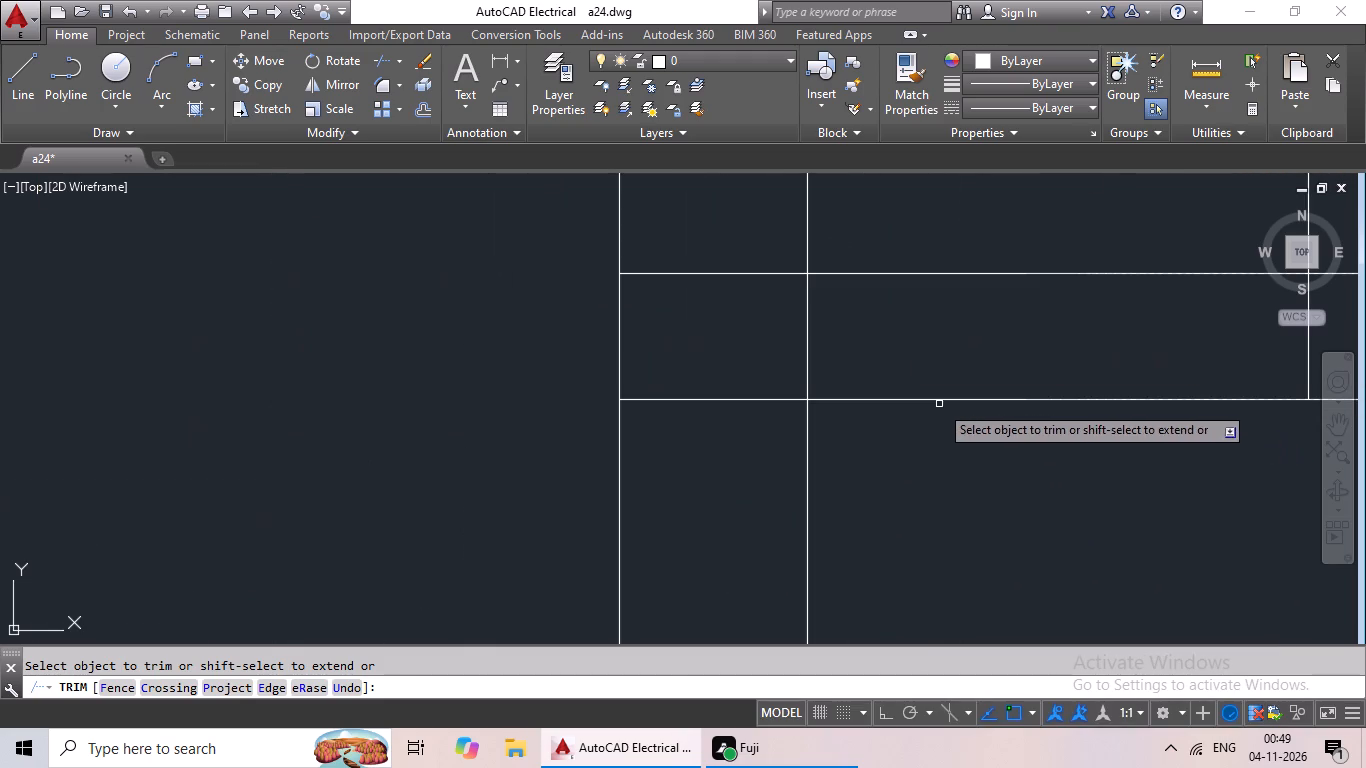
pyautogui.moveTo(899, 294); pyautogui.dragTo(779, 365)
pyautogui.click(779, 365)
pyautogui.moveTo(769, 250); pyautogui.dragTo(724, 471)
pyautogui.click(724, 471)
pyautogui.scroll(-3, 840, 421)
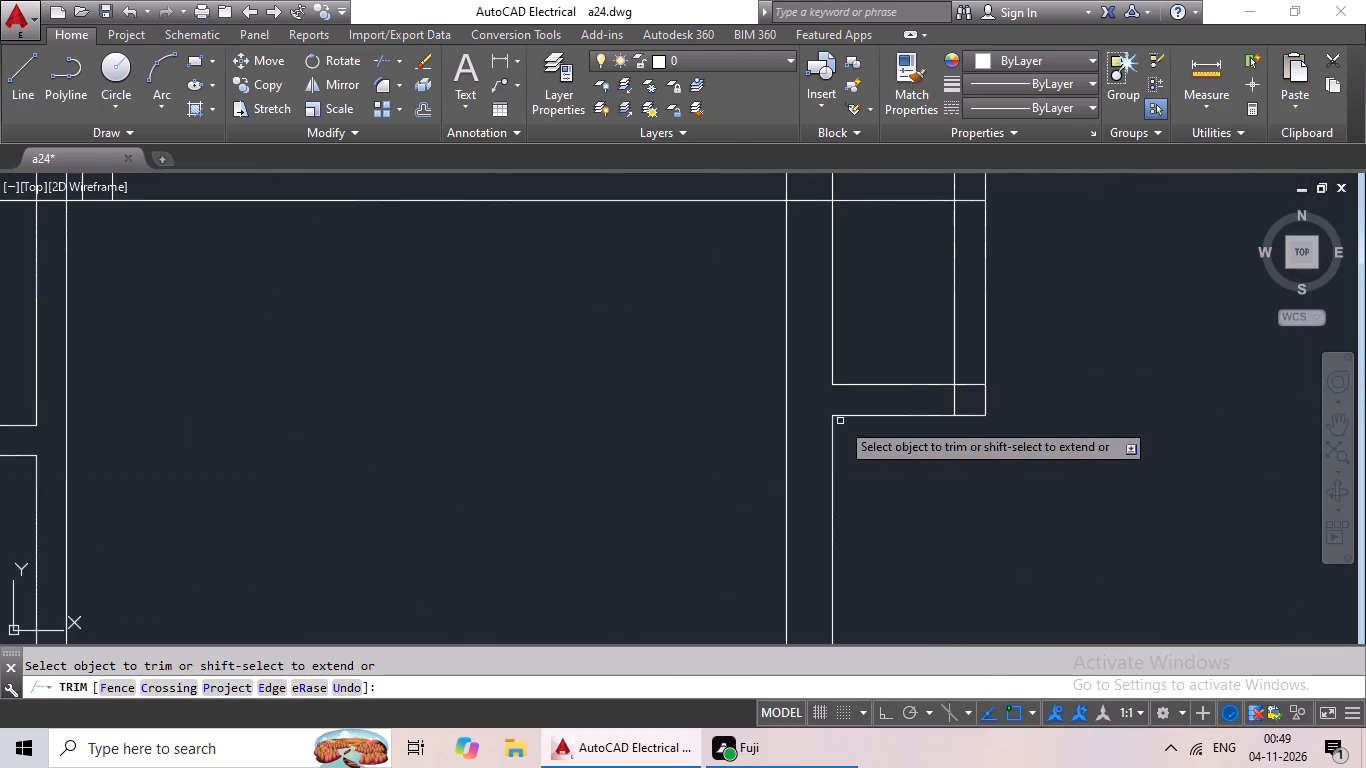
# Trim the overlapping lines at the lower and upper outer corners of the lower right projection.
pyautogui.moveTo(844, 420); pyautogui.dragTo(696, 463, button='middle')
pyautogui.scroll(4, 807, 438)
pyautogui.moveTo(936, 329); pyautogui.dragTo(873, 479)
pyautogui.click(877, 471)
pyautogui.moveTo(919, 444); pyautogui.dragTo(801, 519)
pyautogui.click(801, 519)
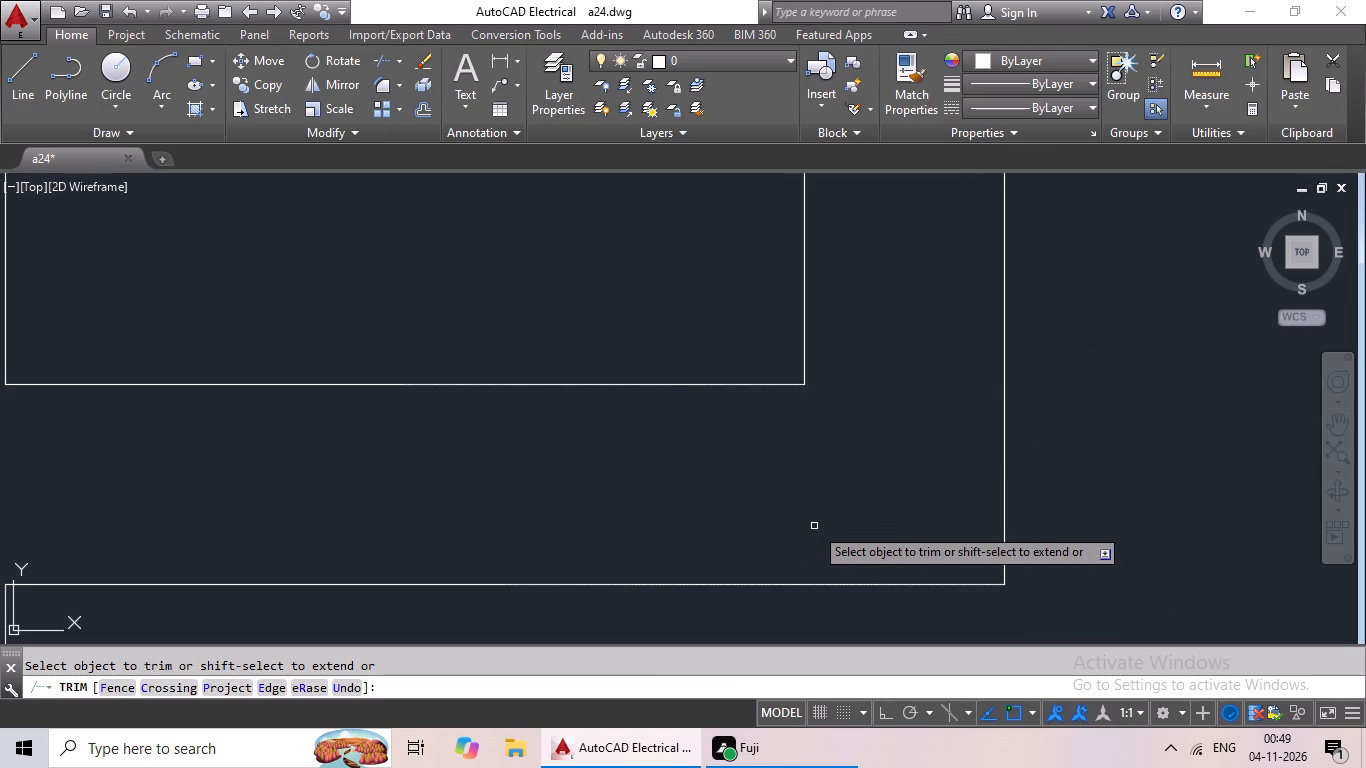
pyautogui.scroll(-3, 848, 373)
pyautogui.moveTo(856, 329); pyautogui.dragTo(763, 631, button='middle')
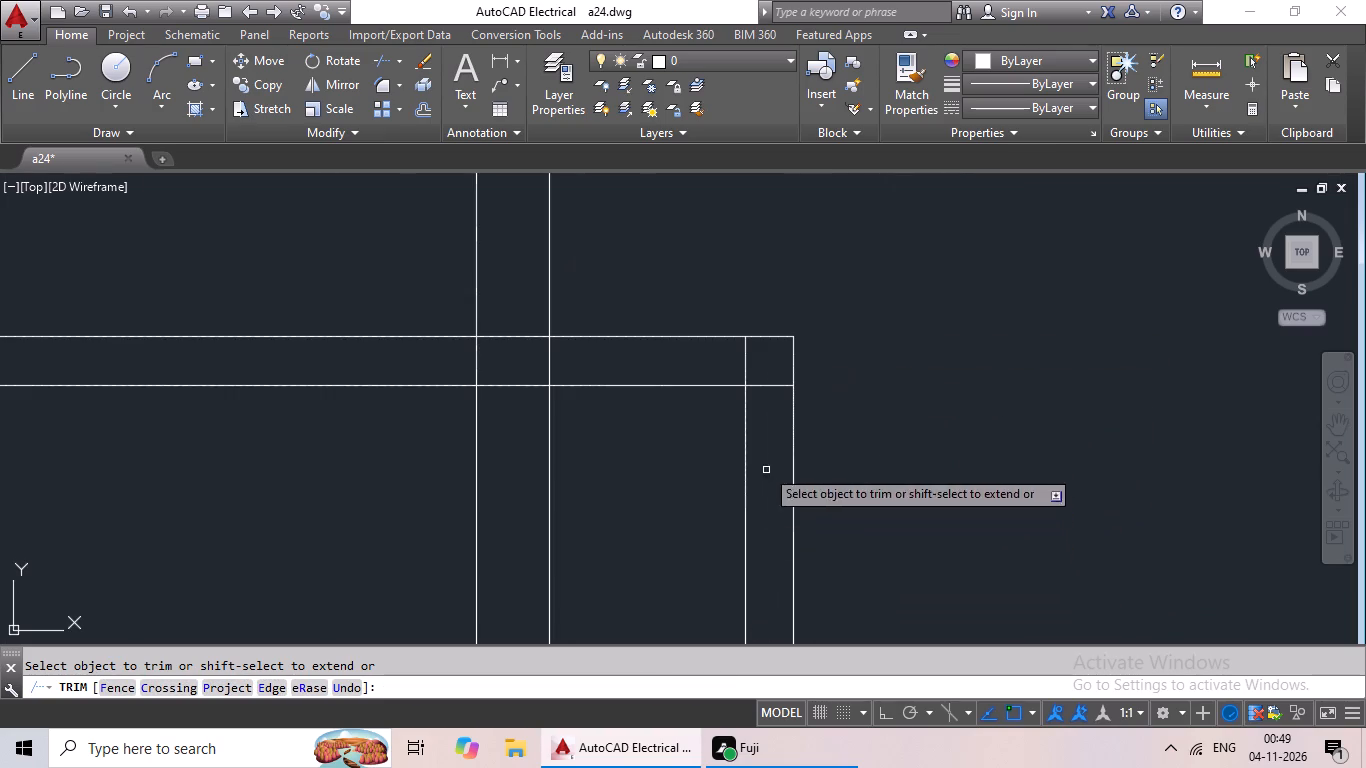
pyautogui.scroll(3, 771, 374)
pyautogui.moveTo(781, 350); pyautogui.dragTo(745, 542)
pyautogui.moveTo(745, 542); pyautogui.dragTo(751, 522)
pyautogui.moveTo(760, 327); pyautogui.dragTo(563, 405)
pyautogui.moveTo(563, 405); pyautogui.dragTo(601, 405)
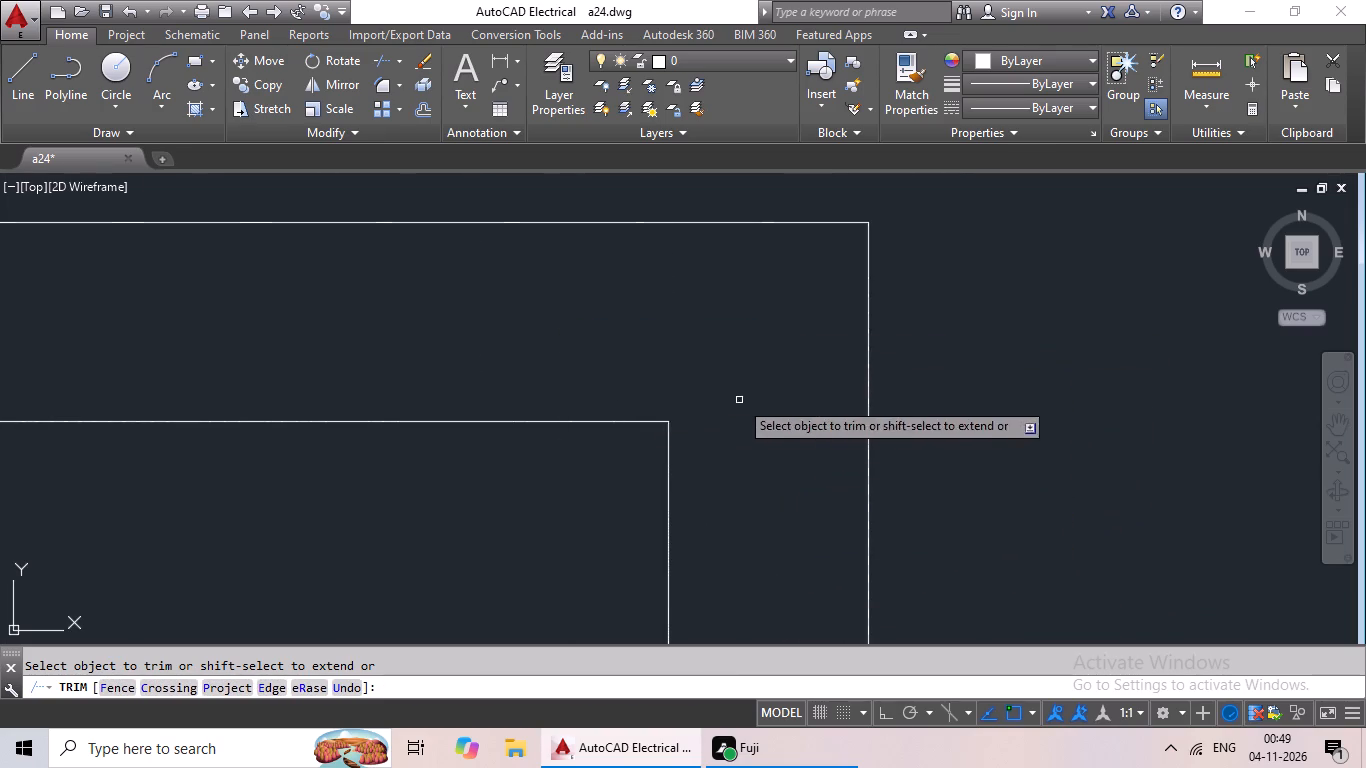
# Trim the overlapping lines where the top wall of the lower right projection crosses the outer wall.
pyautogui.scroll(-3, 739, 400)
pyautogui.moveTo(586, 478); pyautogui.dragTo(1047, 469, button='middle')
pyautogui.moveTo(1081, 401); pyautogui.dragTo(702, 415, button='middle')
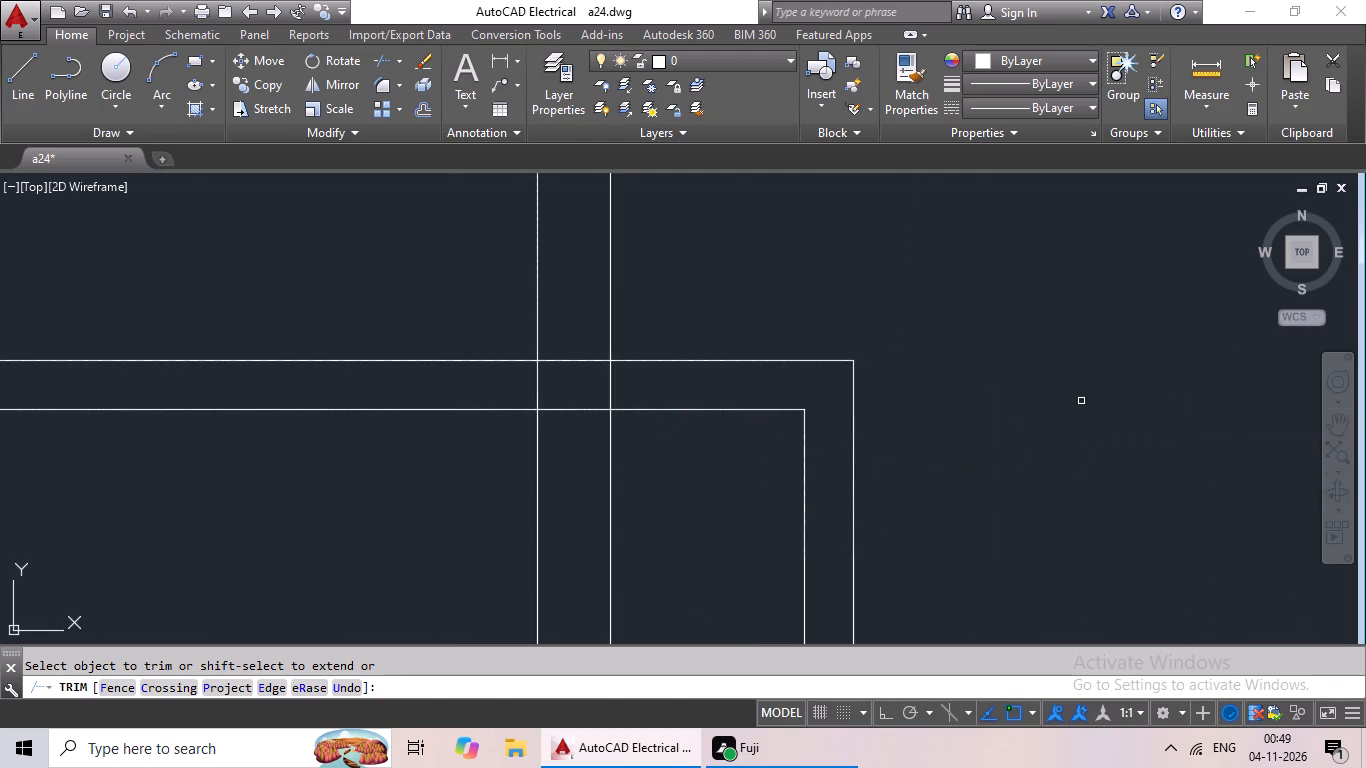
pyautogui.moveTo(689, 380); pyautogui.dragTo(522, 389)
pyautogui.click(522, 389)
pyautogui.moveTo(566, 315); pyautogui.dragTo(558, 468)
pyautogui.moveTo(559, 467); pyautogui.dragTo(575, 458)
pyautogui.scroll(-4, 627, 417)
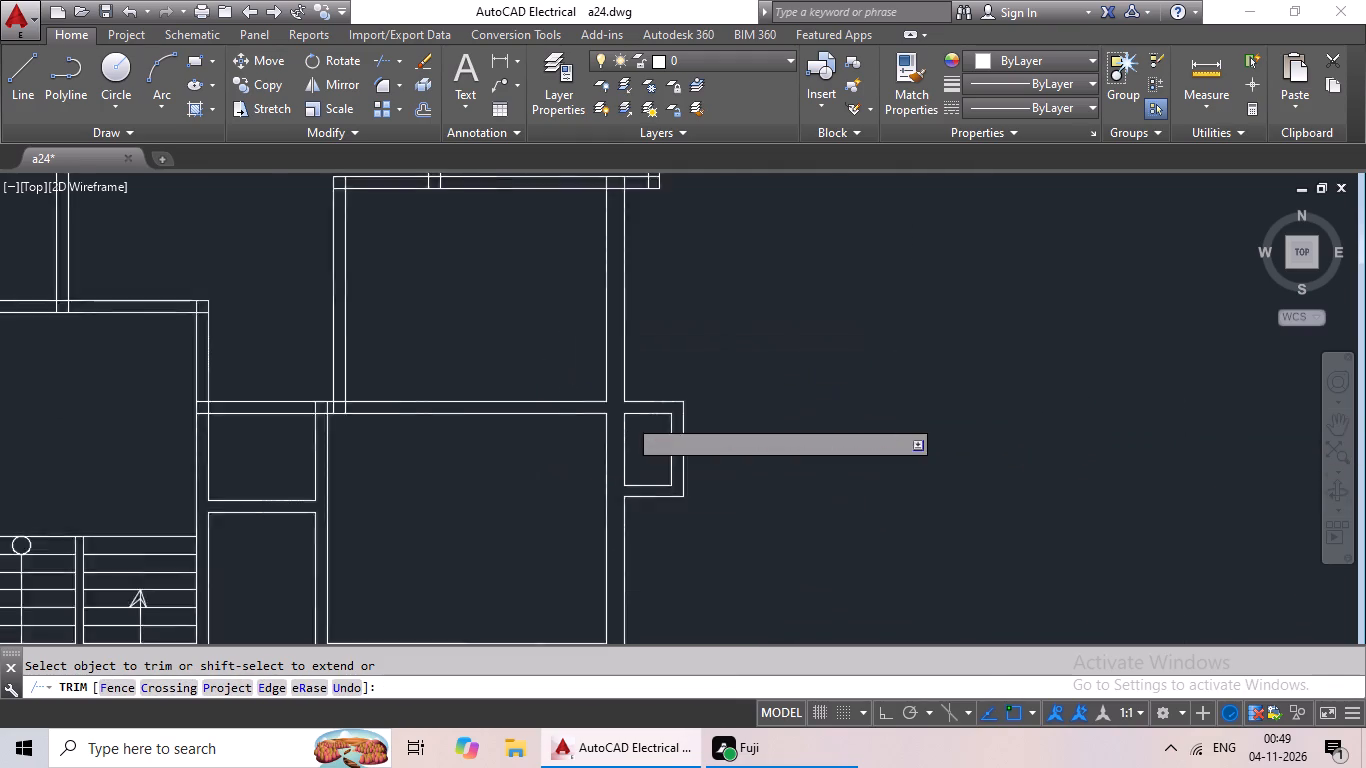
# Trim the crossing lines where the left small room's horizontal wall meets the wall beside the lower left room.
pyautogui.moveTo(677, 490); pyautogui.dragTo(730, 426, button='middle')
pyautogui.moveTo(742, 483); pyautogui.dragTo(993, 426, button='middle')
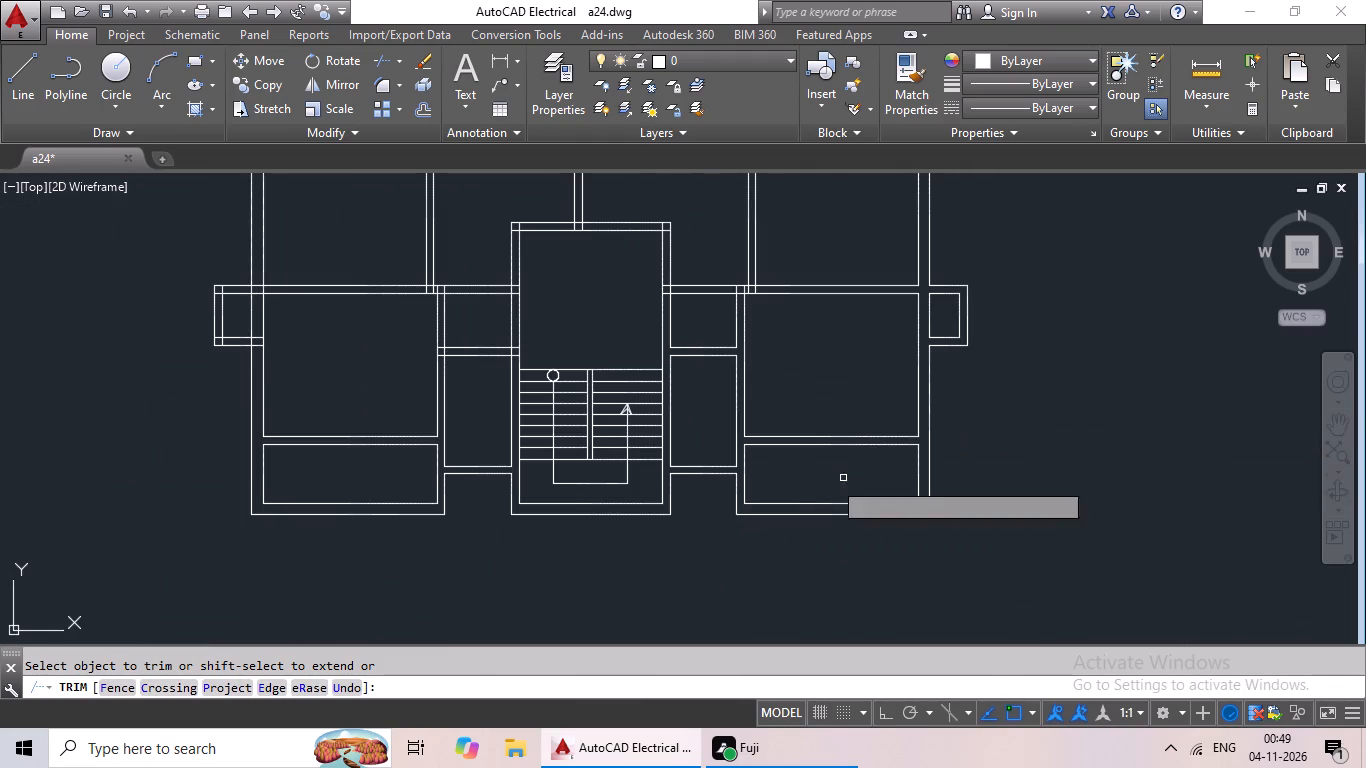
pyautogui.scroll(4, 433, 348)
pyautogui.scroll(2, 519, 357)
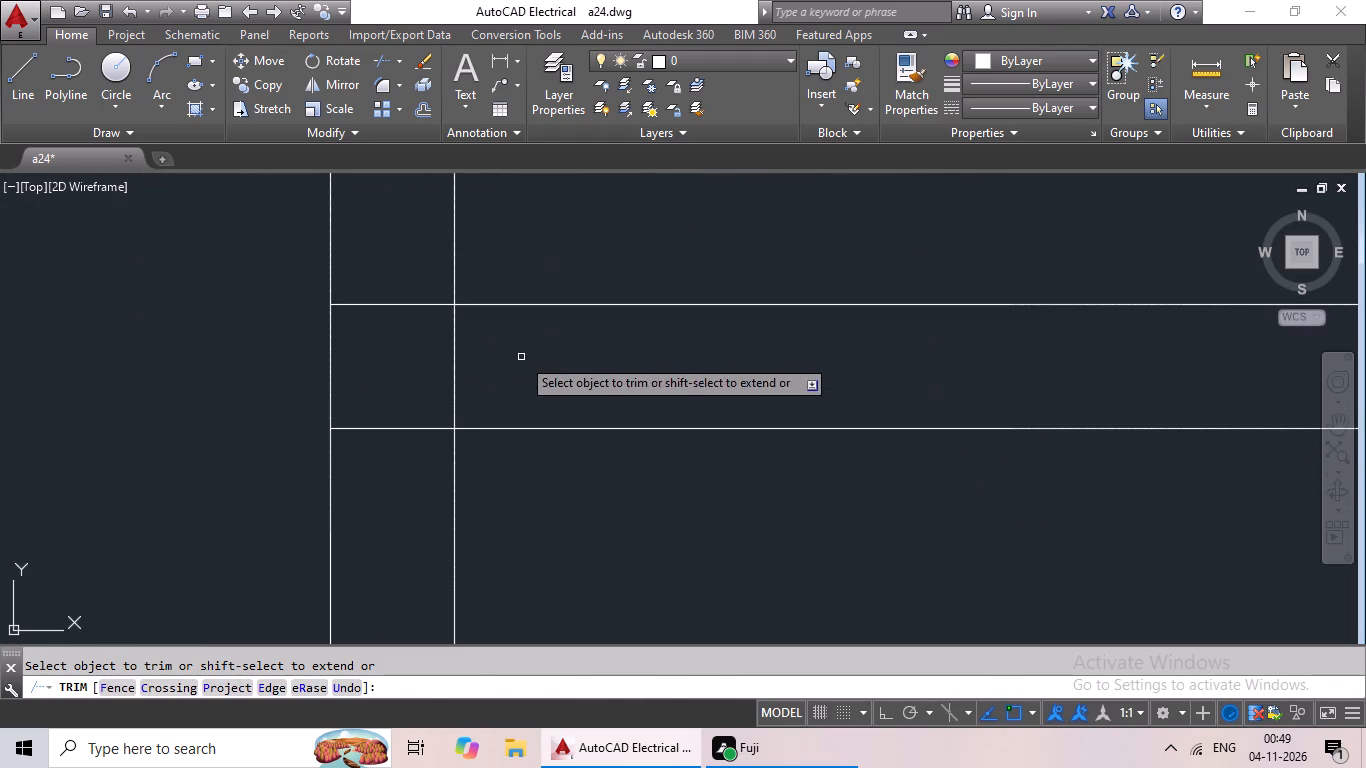
pyautogui.moveTo(551, 347); pyautogui.dragTo(410, 406)
pyautogui.click(410, 406)
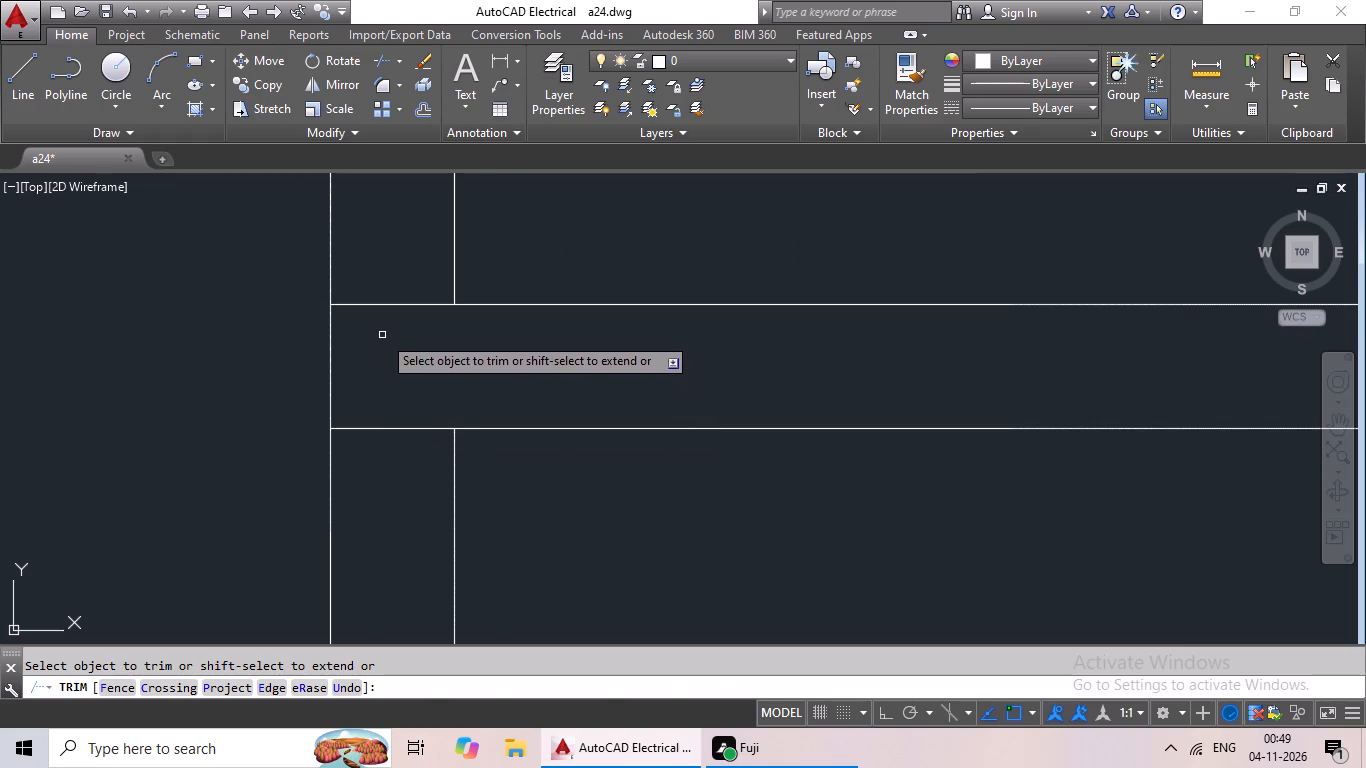
pyautogui.moveTo(410, 269); pyautogui.dragTo(401, 476)
pyautogui.click(401, 476)
pyautogui.scroll(-4, 706, 490)
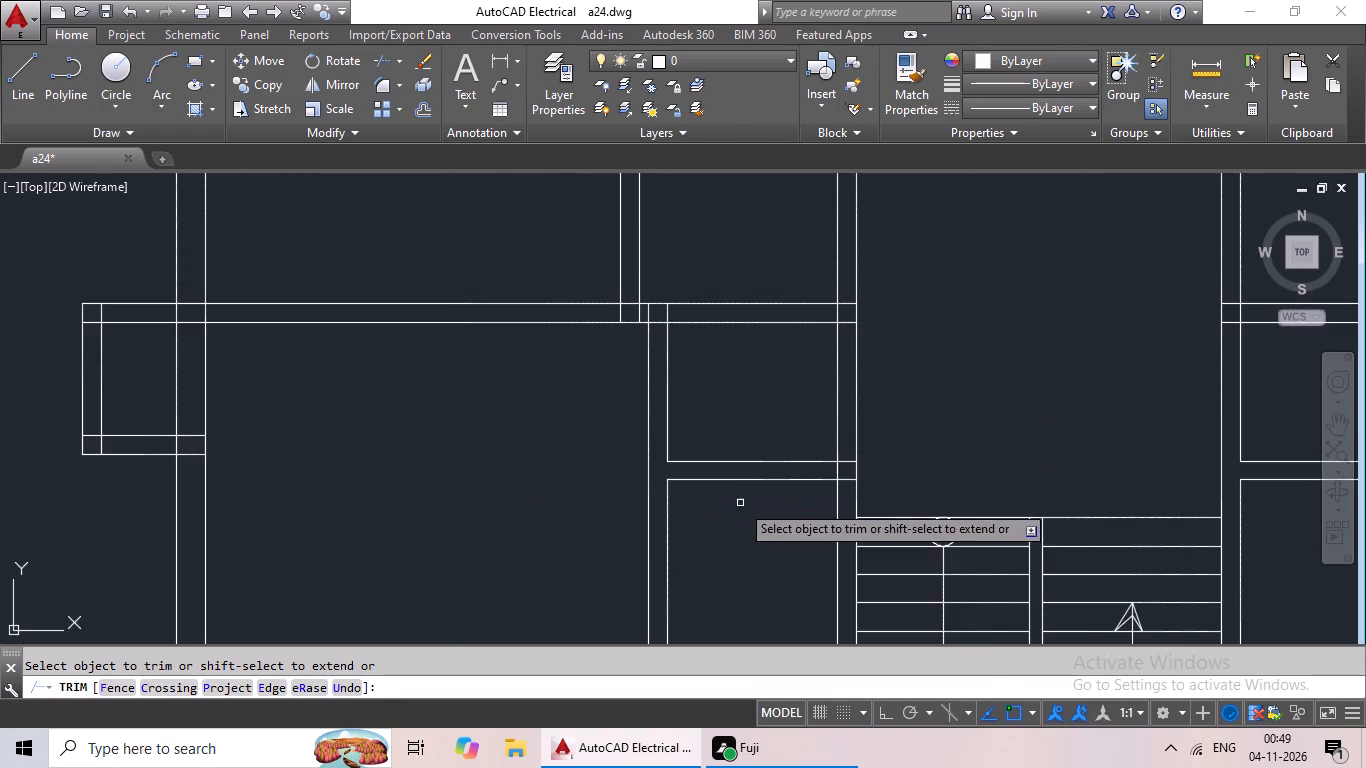
# Trim the crossing lines where the left small room's horizontal wall meets the left stair wall.
pyautogui.moveTo(804, 508); pyautogui.dragTo(601, 493, button='middle')
pyautogui.scroll(5, 654, 470)
pyautogui.moveTo(576, 216); pyautogui.dragTo(525, 450)
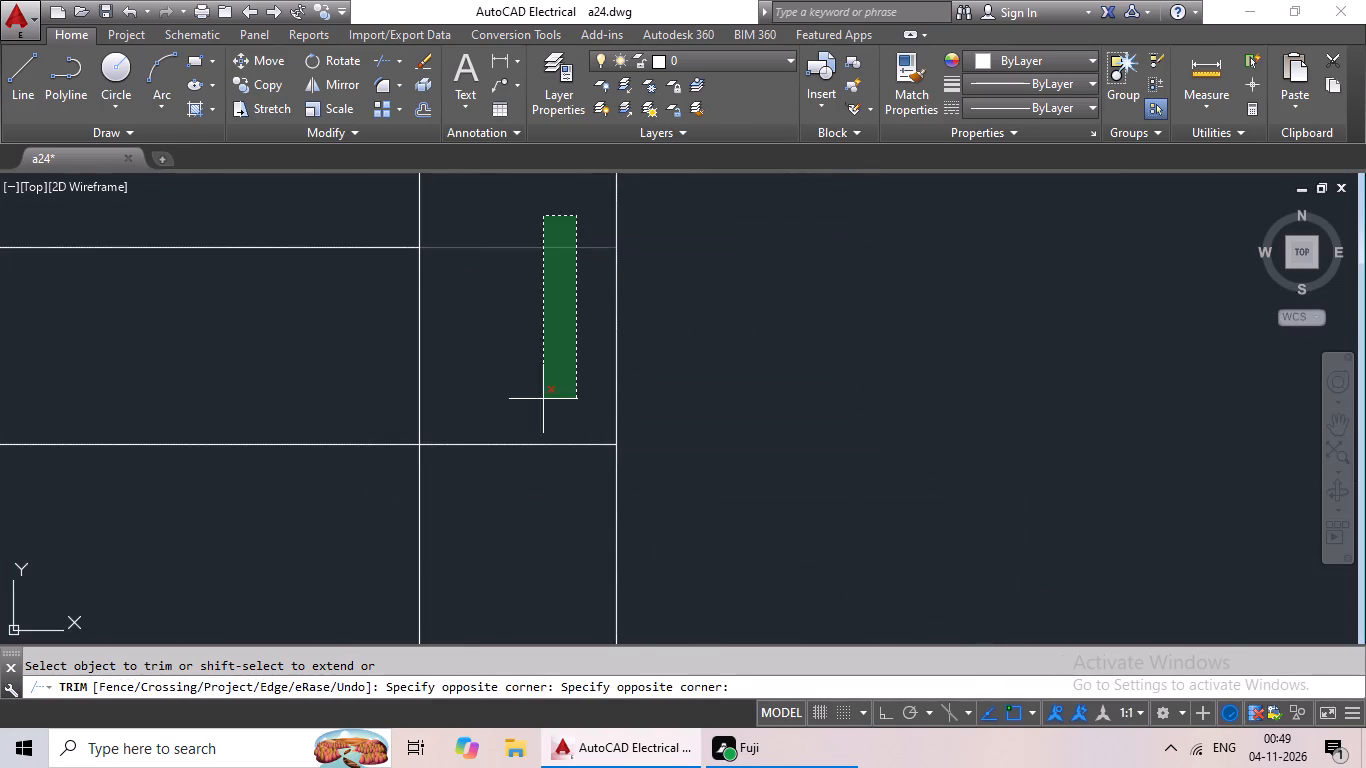
pyautogui.moveTo(525, 450); pyautogui.dragTo(515, 487)
pyautogui.click(515, 487)
pyautogui.moveTo(524, 335); pyautogui.dragTo(393, 362)
pyautogui.click(393, 362)
pyautogui.scroll(-4, 435, 368)
pyautogui.scroll(-1, 575, 390)
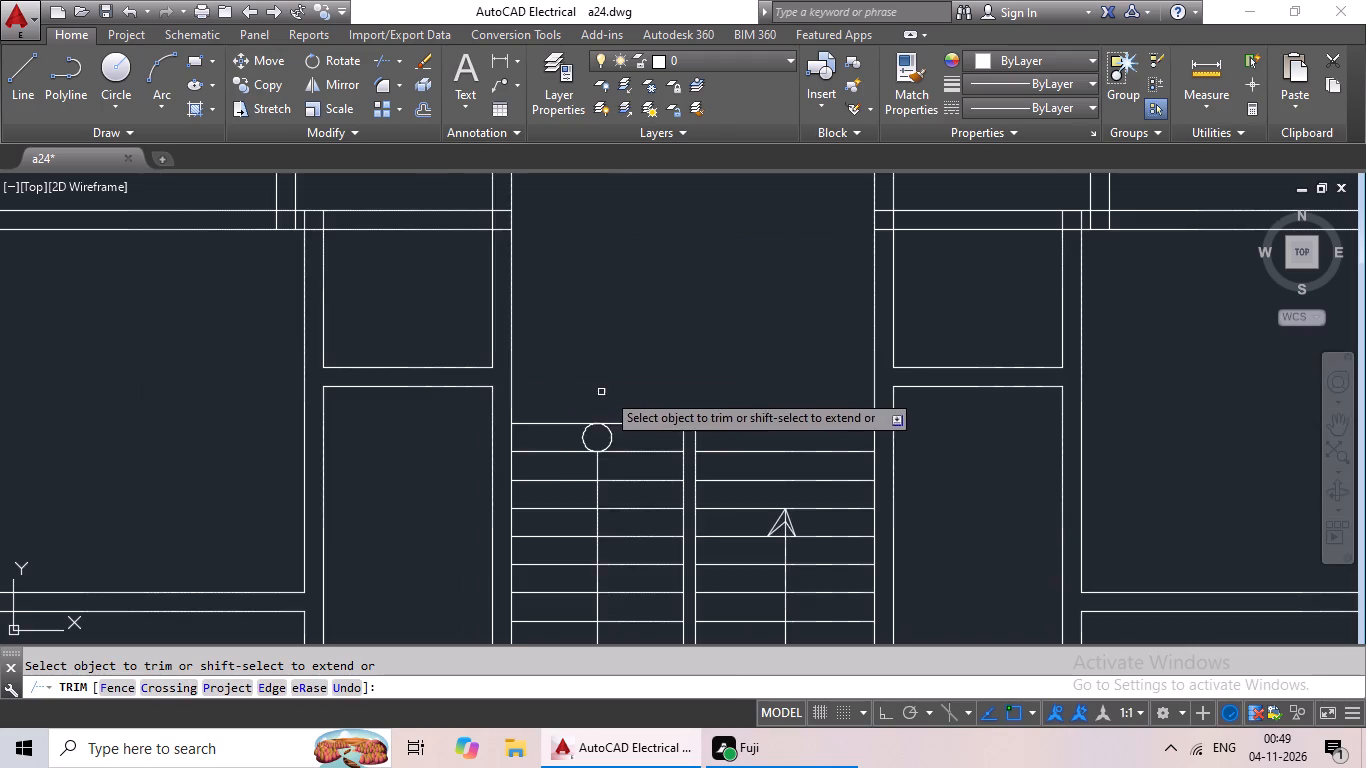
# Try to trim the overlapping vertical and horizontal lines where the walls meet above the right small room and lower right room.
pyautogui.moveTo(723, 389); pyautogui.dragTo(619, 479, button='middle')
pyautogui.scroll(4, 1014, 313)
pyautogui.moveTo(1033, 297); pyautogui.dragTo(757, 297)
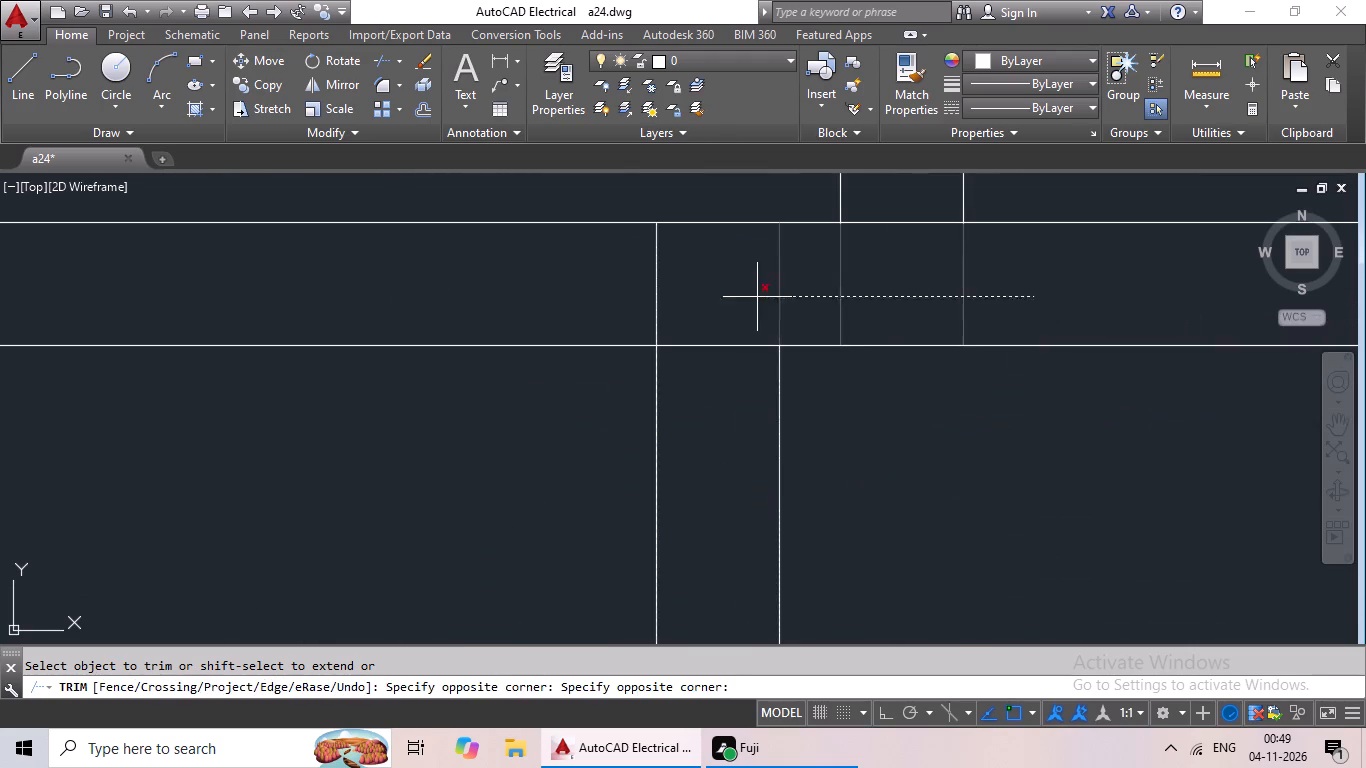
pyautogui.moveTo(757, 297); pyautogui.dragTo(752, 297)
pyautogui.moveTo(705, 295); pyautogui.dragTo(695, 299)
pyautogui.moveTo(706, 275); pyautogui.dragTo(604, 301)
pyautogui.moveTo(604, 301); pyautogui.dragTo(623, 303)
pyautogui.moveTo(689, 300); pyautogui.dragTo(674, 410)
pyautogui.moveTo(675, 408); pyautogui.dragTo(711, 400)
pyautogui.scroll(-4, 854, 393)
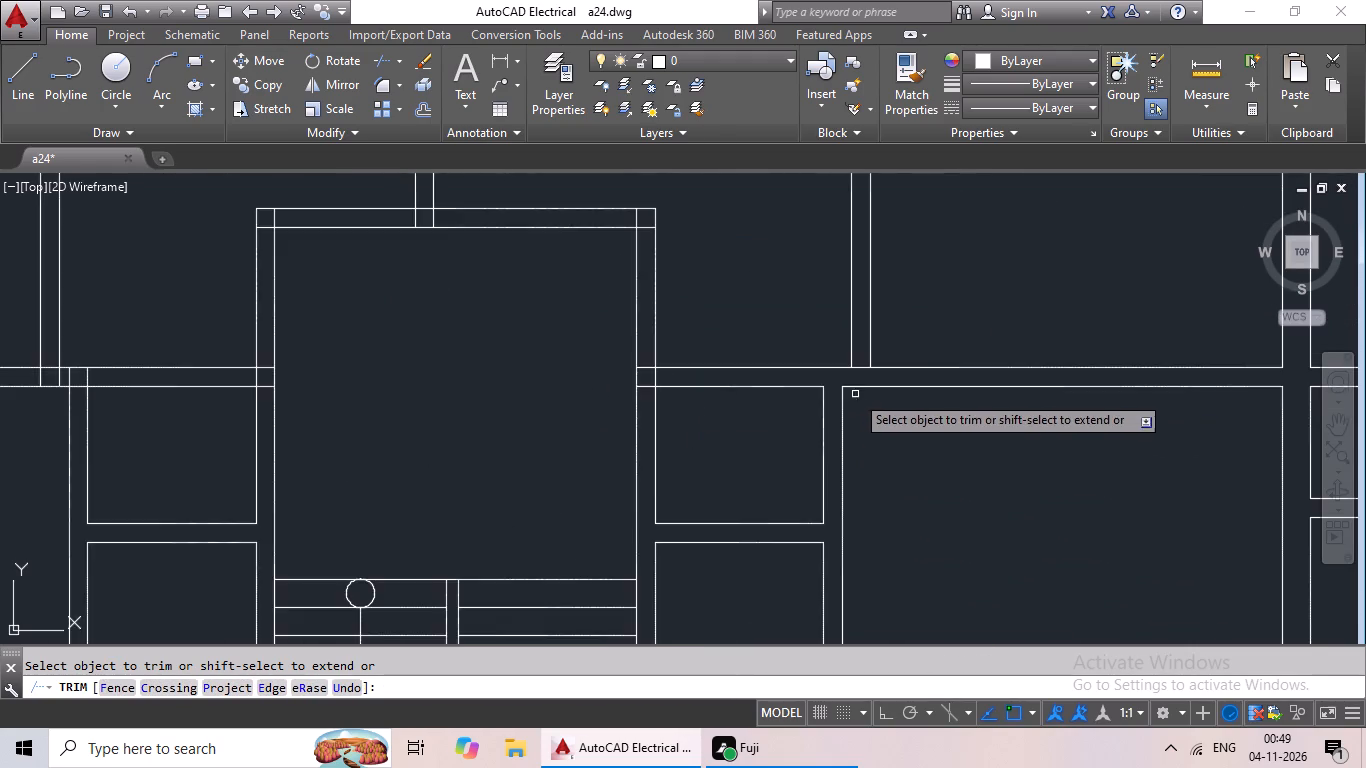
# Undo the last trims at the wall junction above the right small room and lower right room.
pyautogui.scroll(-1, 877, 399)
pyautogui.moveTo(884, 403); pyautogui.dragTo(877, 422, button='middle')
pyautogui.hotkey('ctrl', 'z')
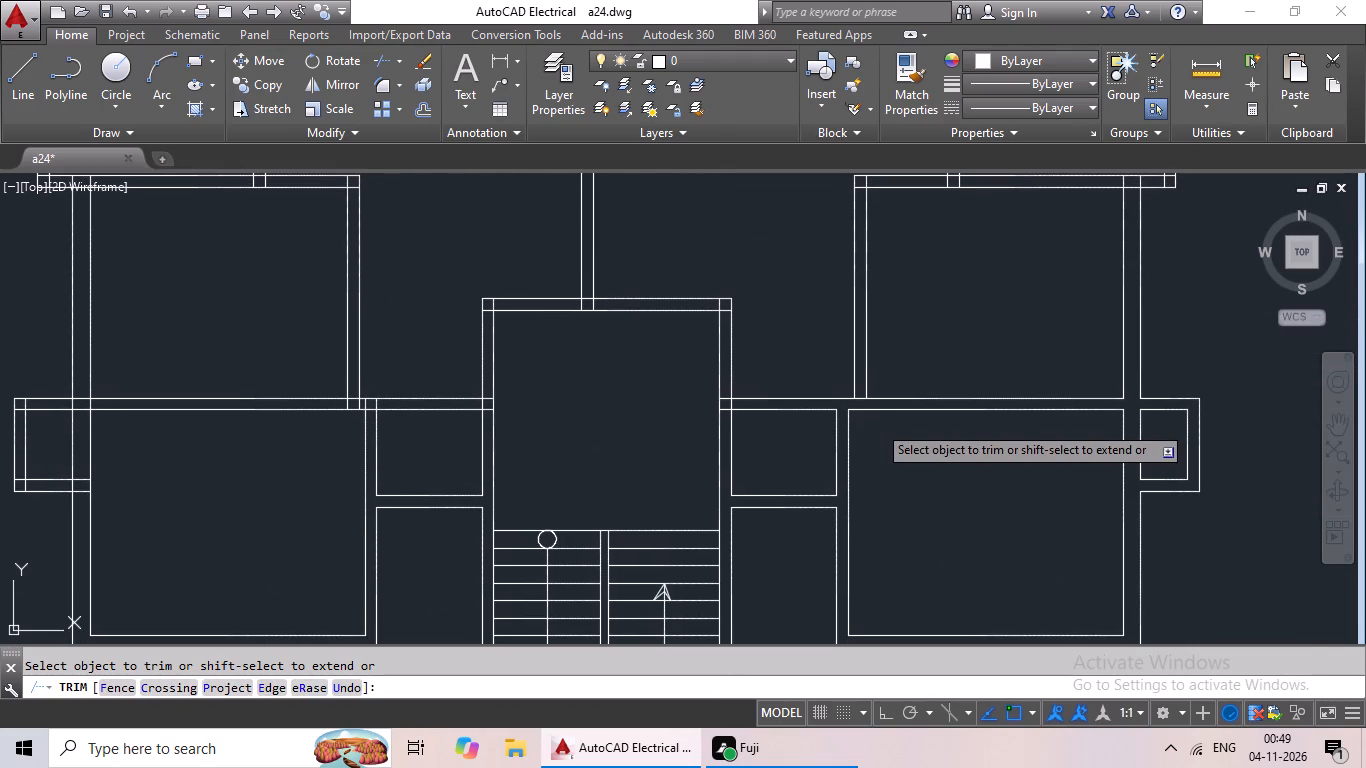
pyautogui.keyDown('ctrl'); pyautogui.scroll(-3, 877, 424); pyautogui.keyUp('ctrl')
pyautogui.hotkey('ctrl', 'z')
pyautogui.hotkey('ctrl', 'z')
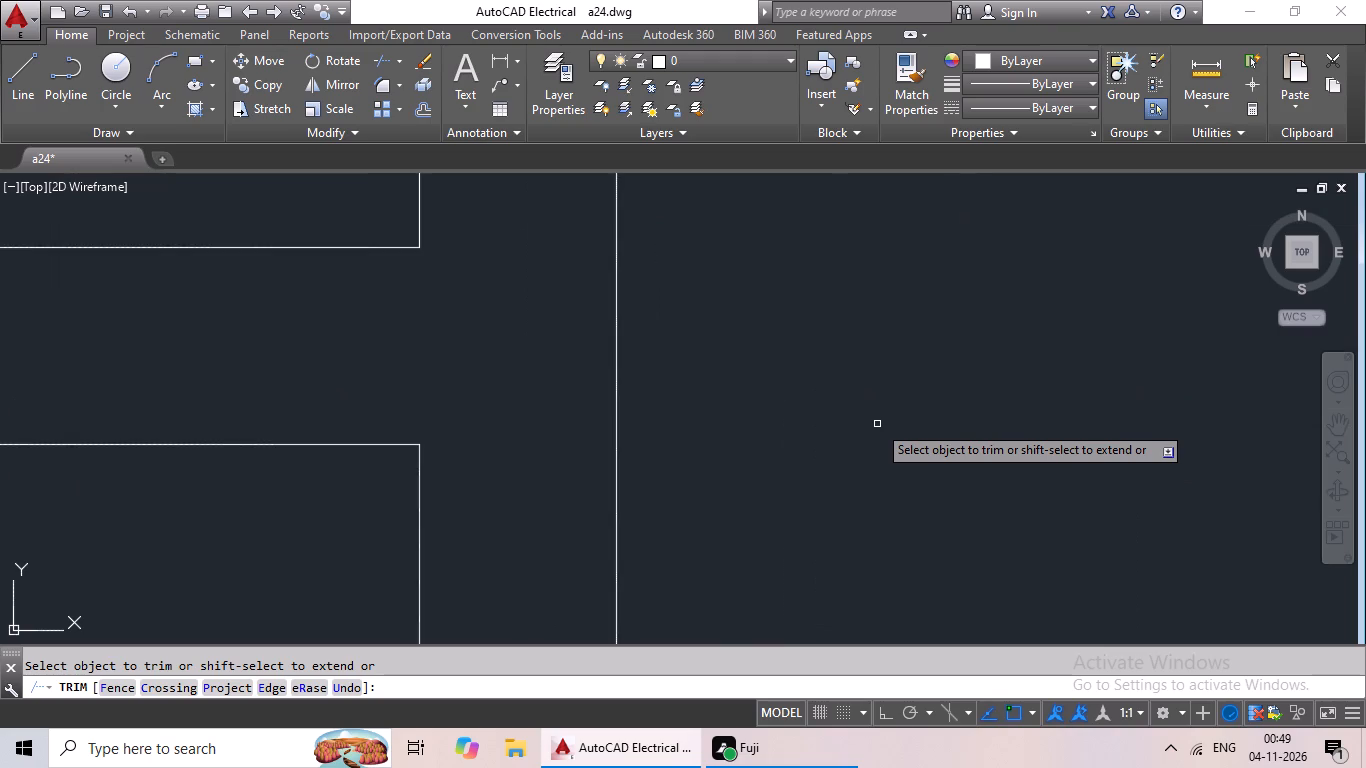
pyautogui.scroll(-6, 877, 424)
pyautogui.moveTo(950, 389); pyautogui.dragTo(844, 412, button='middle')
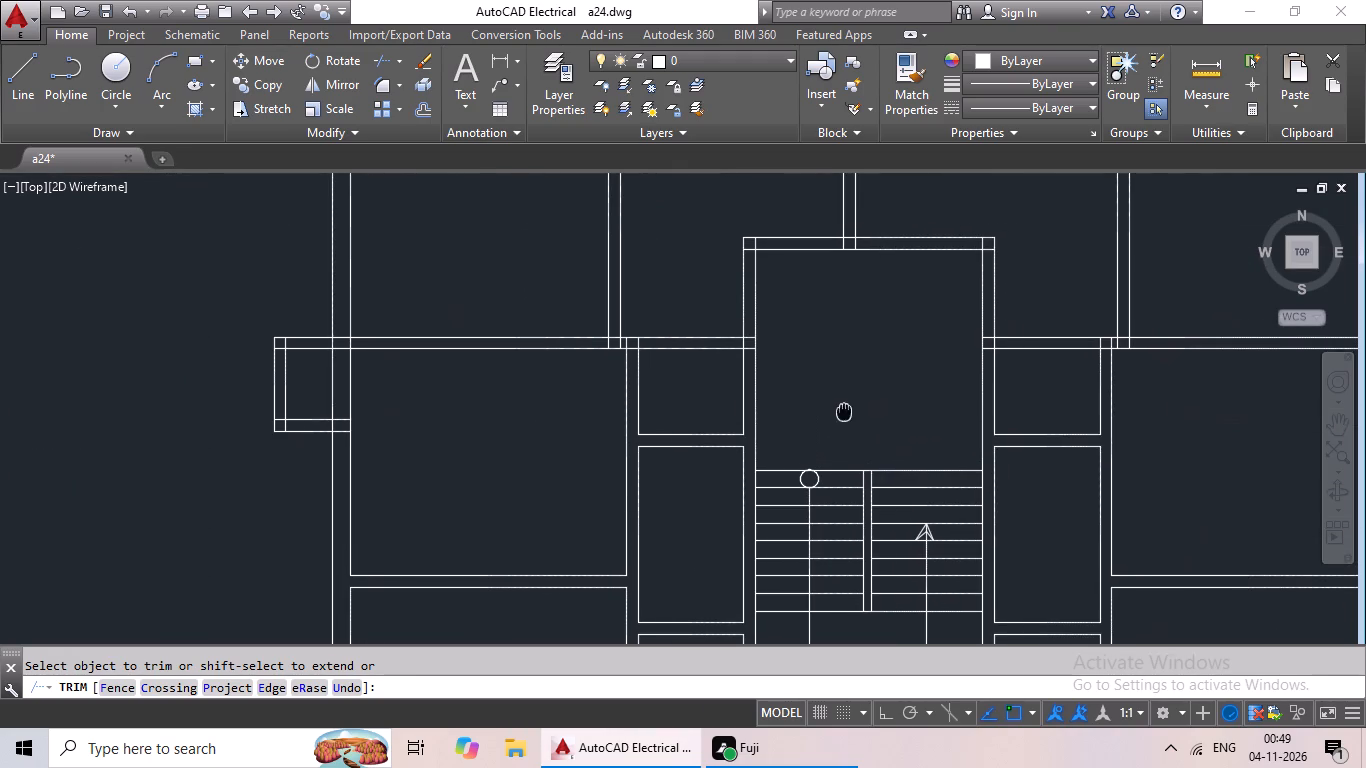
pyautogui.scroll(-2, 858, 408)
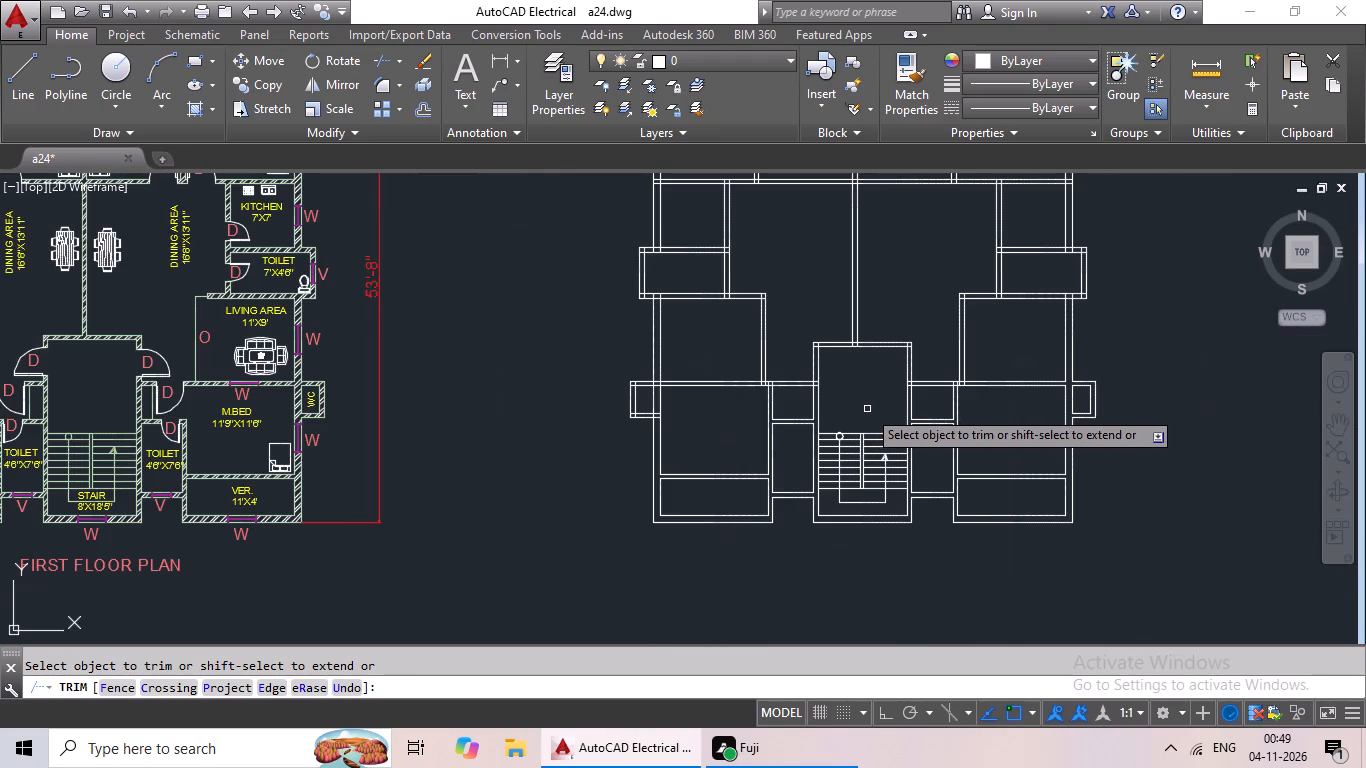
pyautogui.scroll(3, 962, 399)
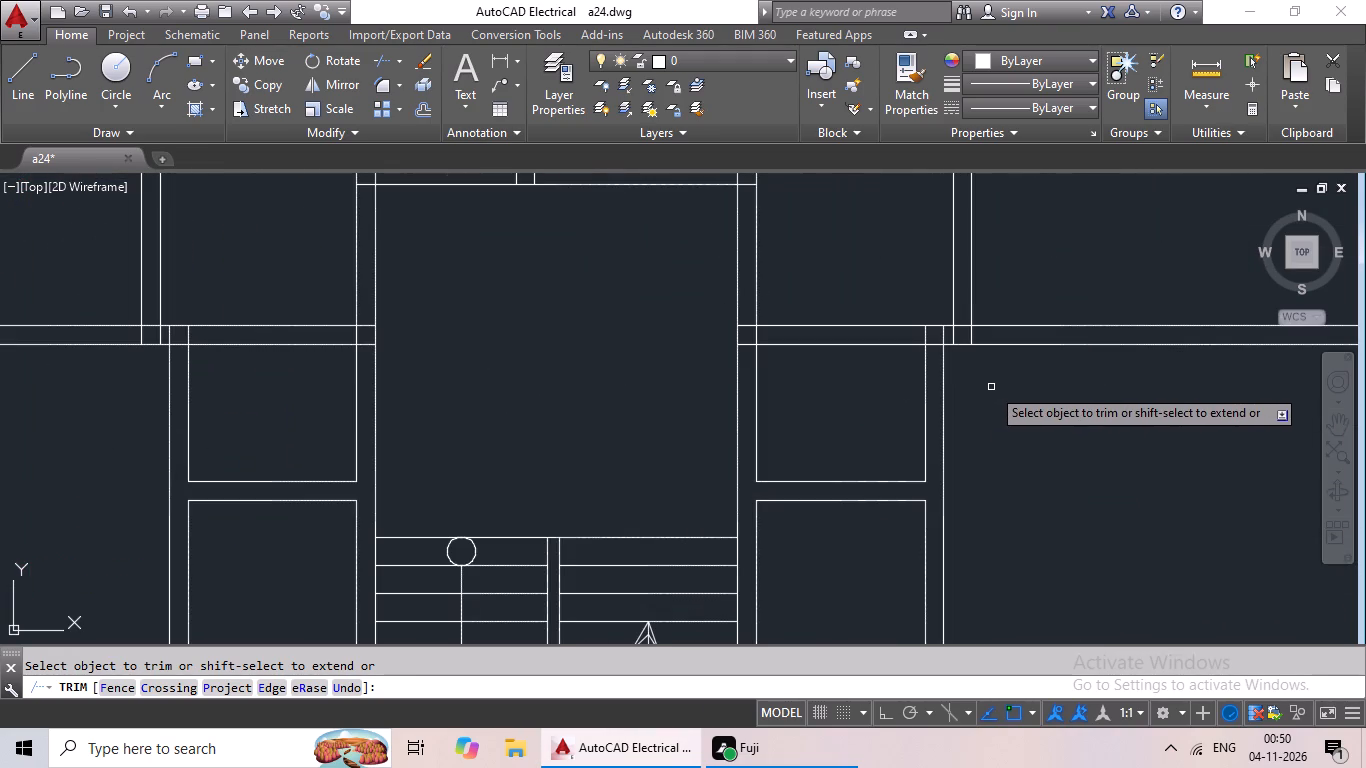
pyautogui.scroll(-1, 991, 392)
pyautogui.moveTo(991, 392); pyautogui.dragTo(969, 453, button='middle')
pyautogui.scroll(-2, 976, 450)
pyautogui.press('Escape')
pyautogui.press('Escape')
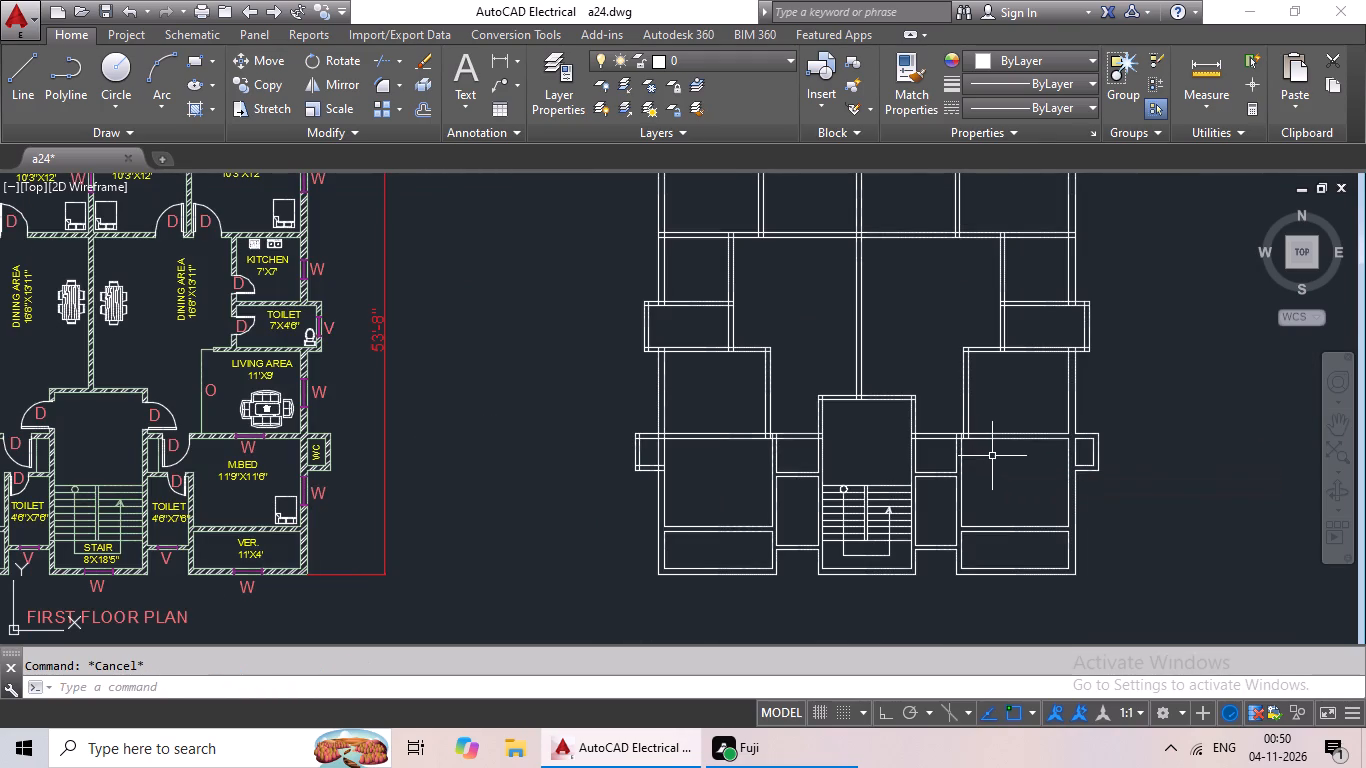
# Extend the outer lines of the left and right stair walls down across the small rooms' horizontal walls.
pyautogui.press('e')
pyautogui.press('x')
pyautogui.press('space')
pyautogui.press('space')
pyautogui.moveTo(860, 502); pyautogui.dragTo(1038, 468, button='middle')
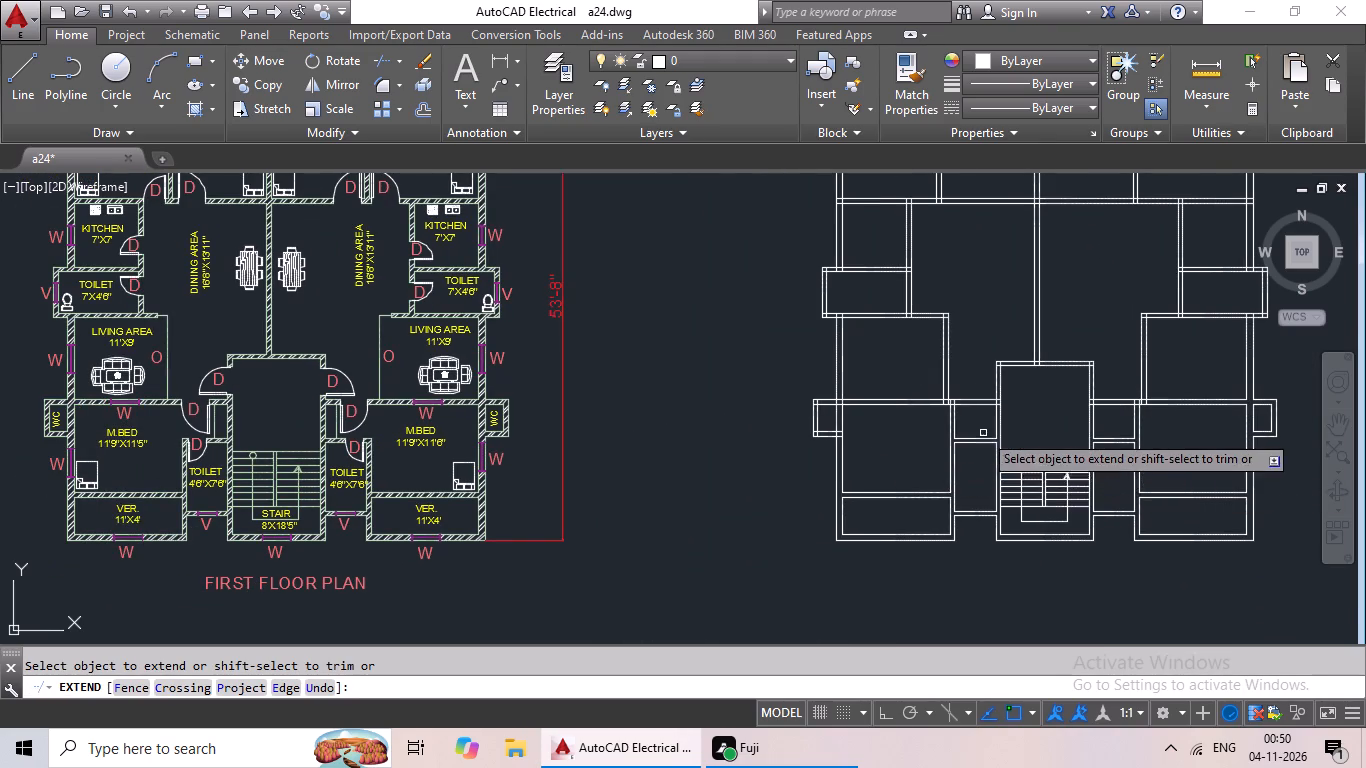
pyautogui.scroll(1, 983, 433)
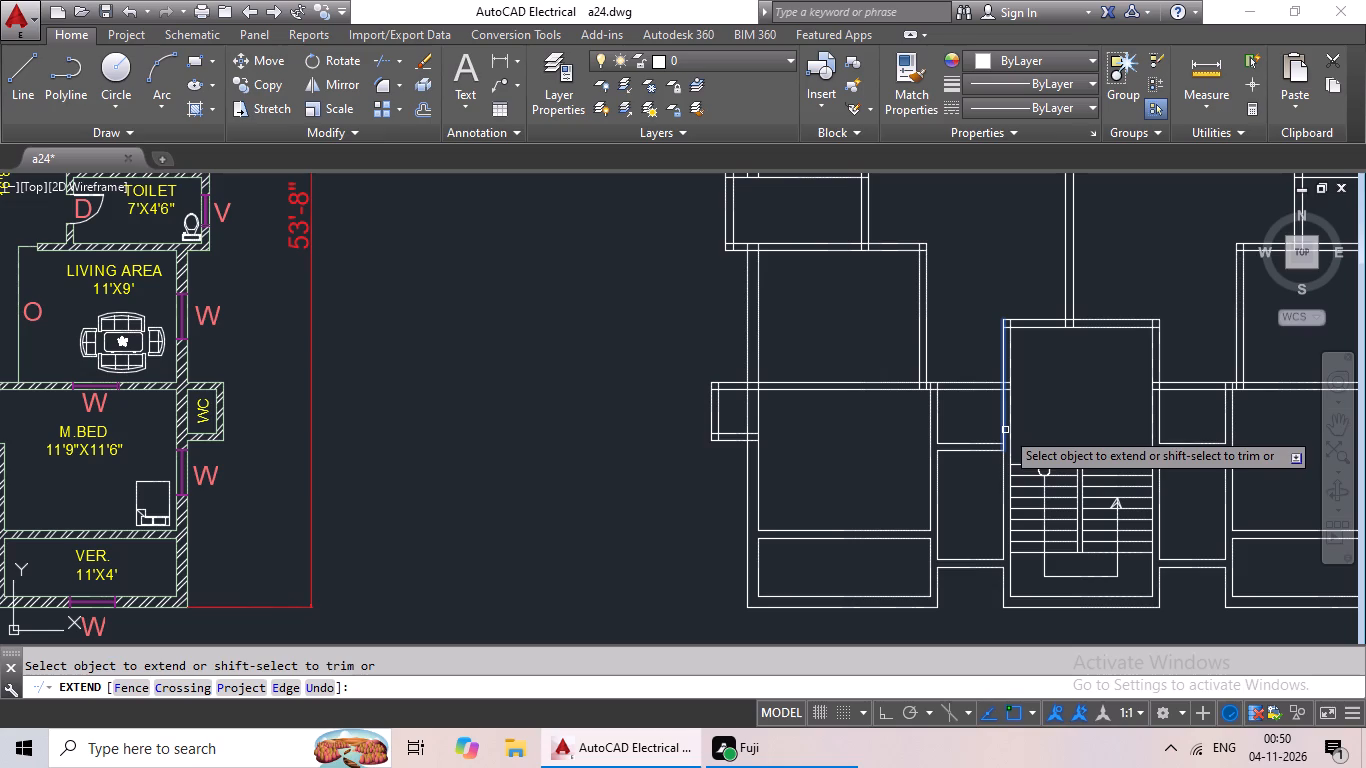
pyautogui.click(1005, 429)
pyautogui.moveTo(998, 474); pyautogui.dragTo(967, 486, button='middle')
pyautogui.scroll(-1, 1208, 454)
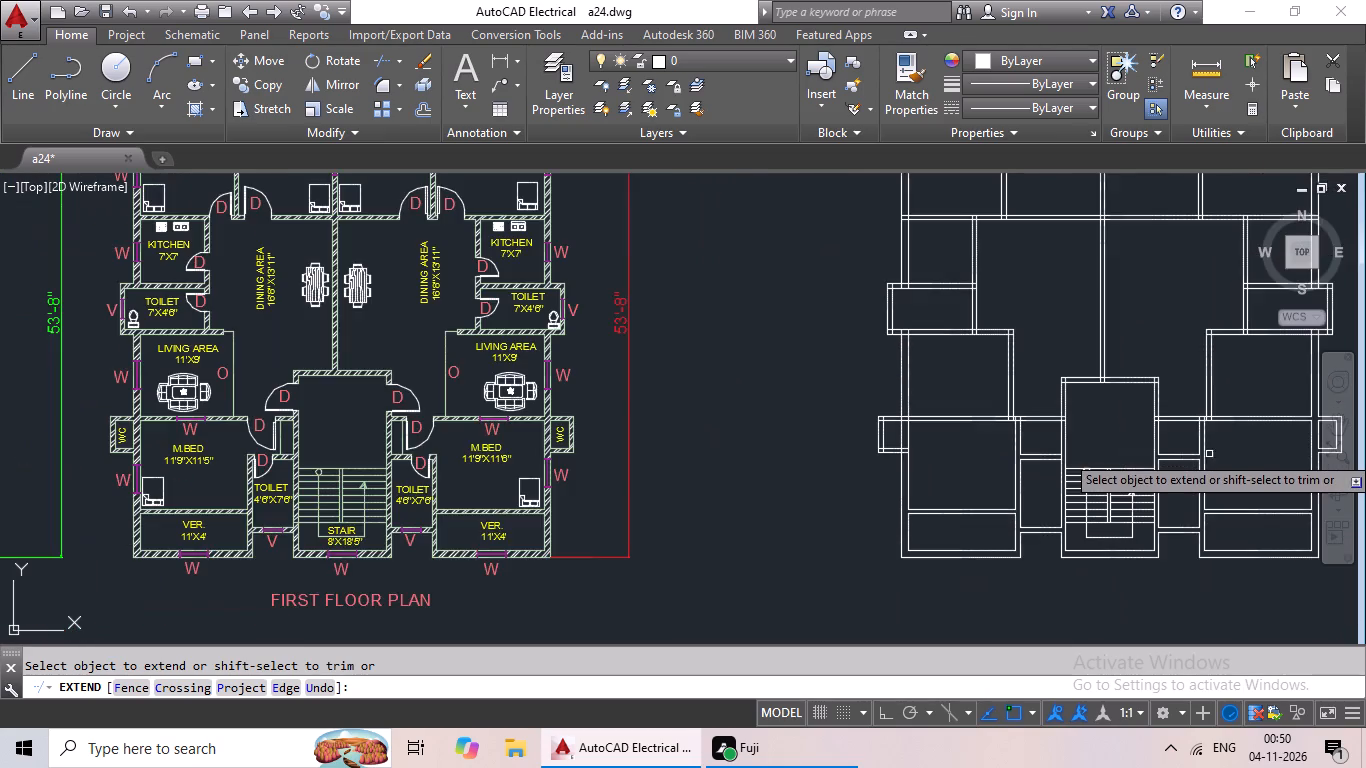
pyautogui.moveTo(1241, 454); pyautogui.dragTo(1127, 490, button='middle')
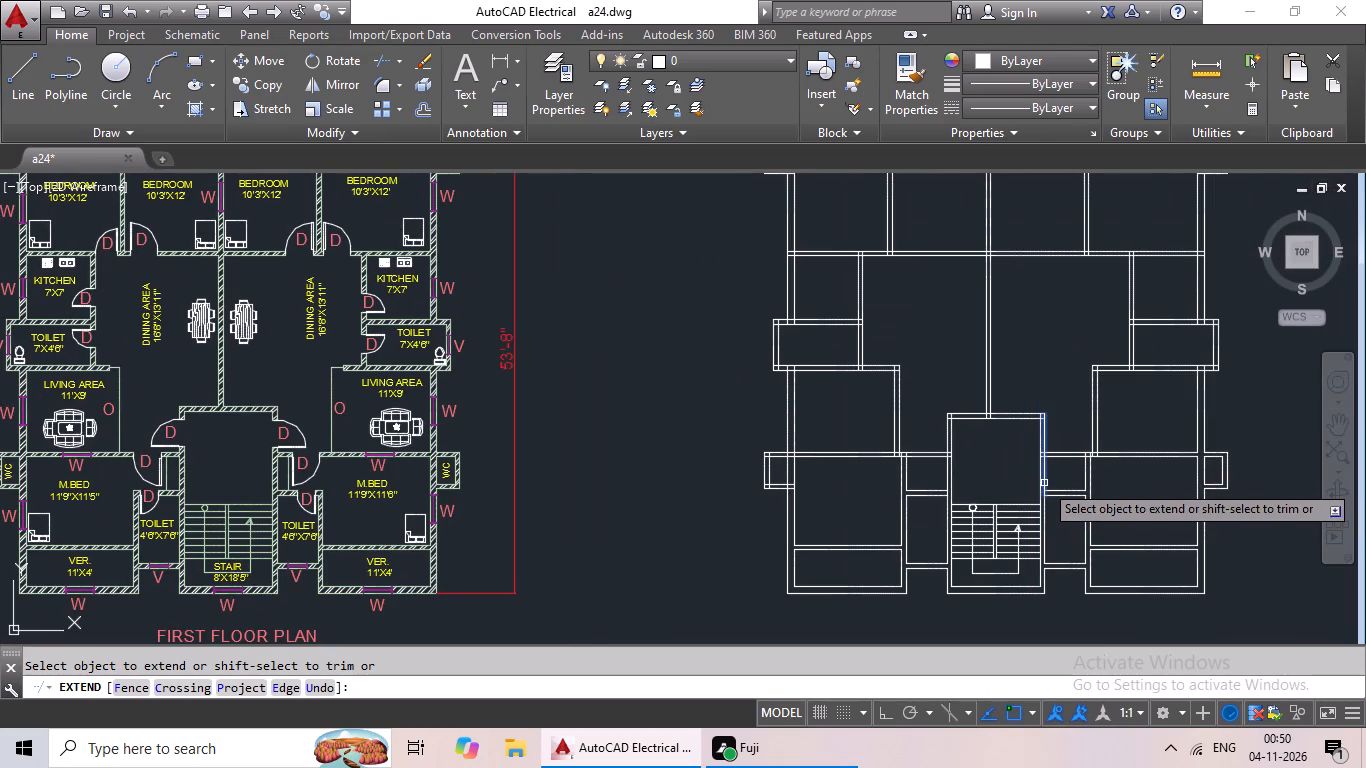
pyautogui.click(1046, 479)
# Extend the vertical wall lines on the side of both small rooms facing the lower rooms down across the horizontal walls.
pyautogui.scroll(-1, 1133, 480)
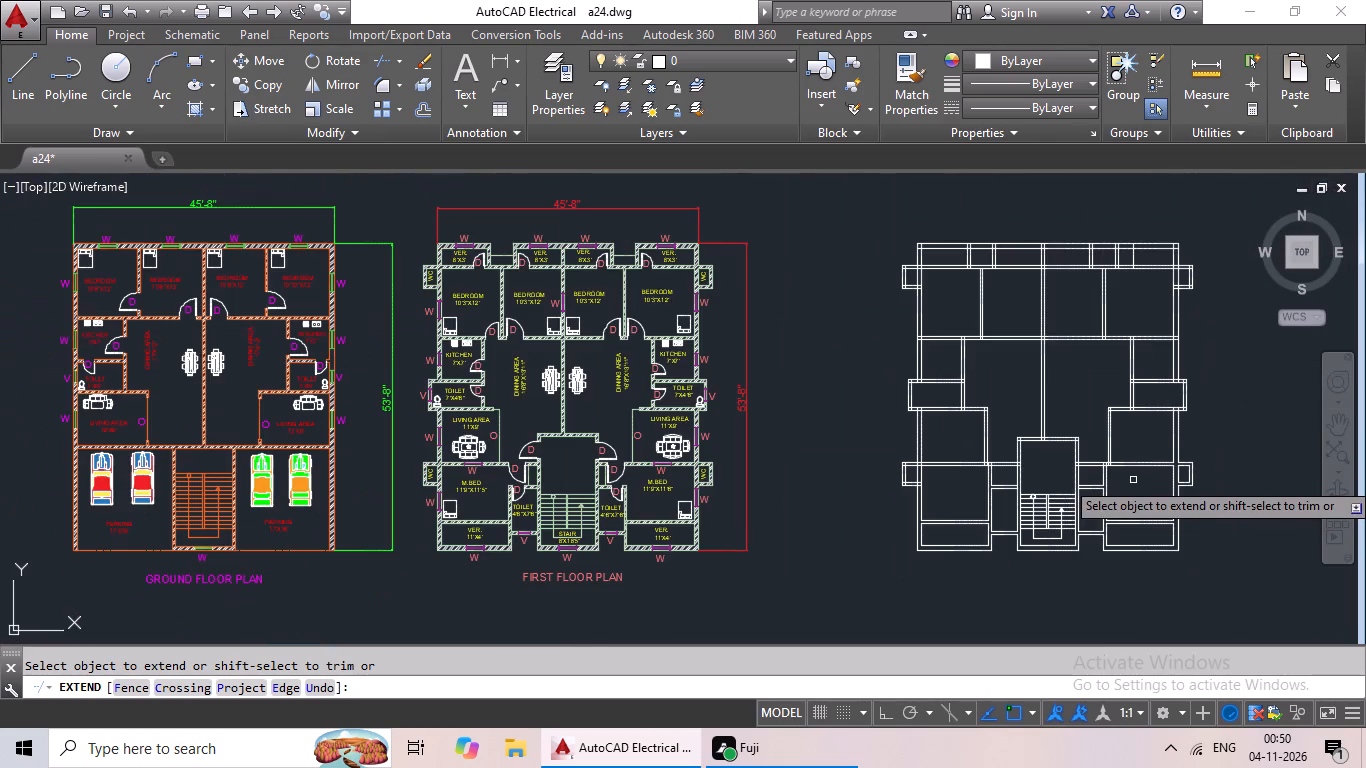
pyautogui.scroll(2, 1116, 480)
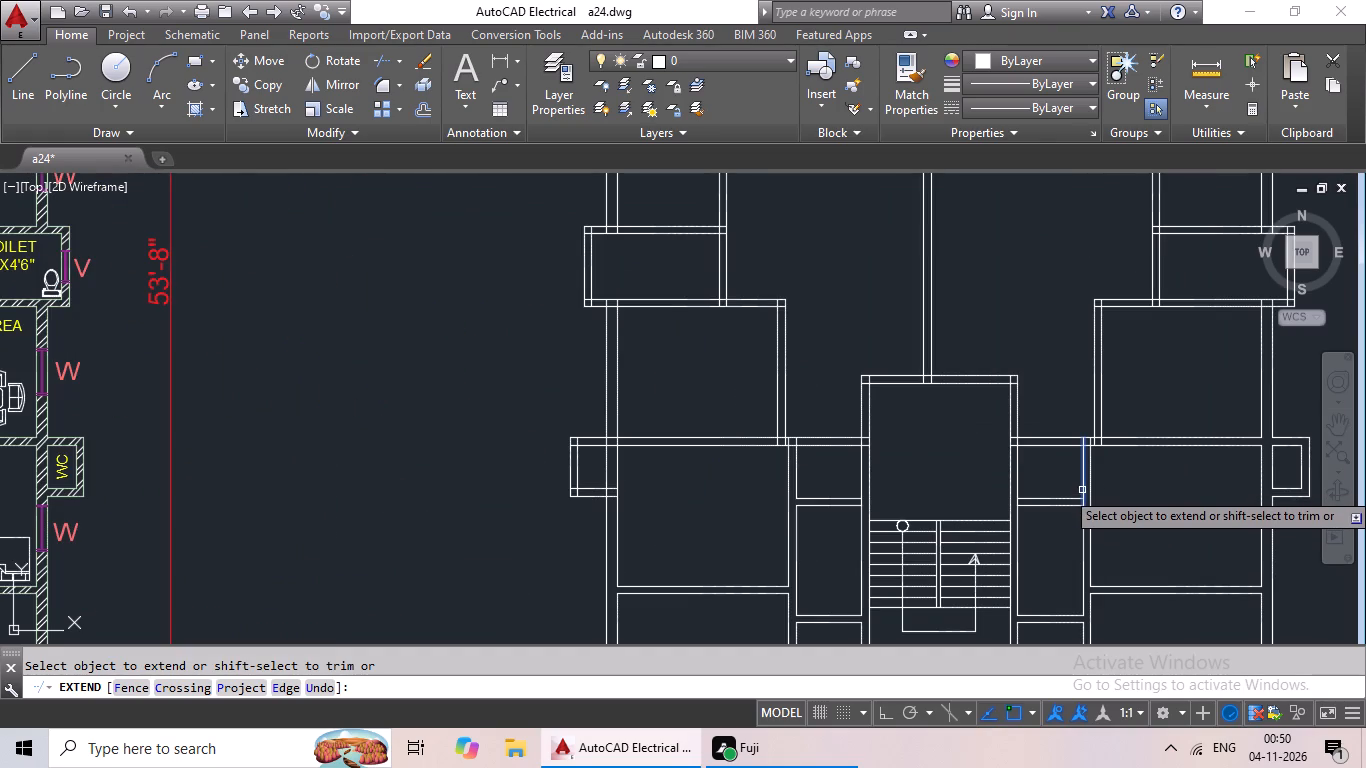
pyautogui.click(1082, 490)
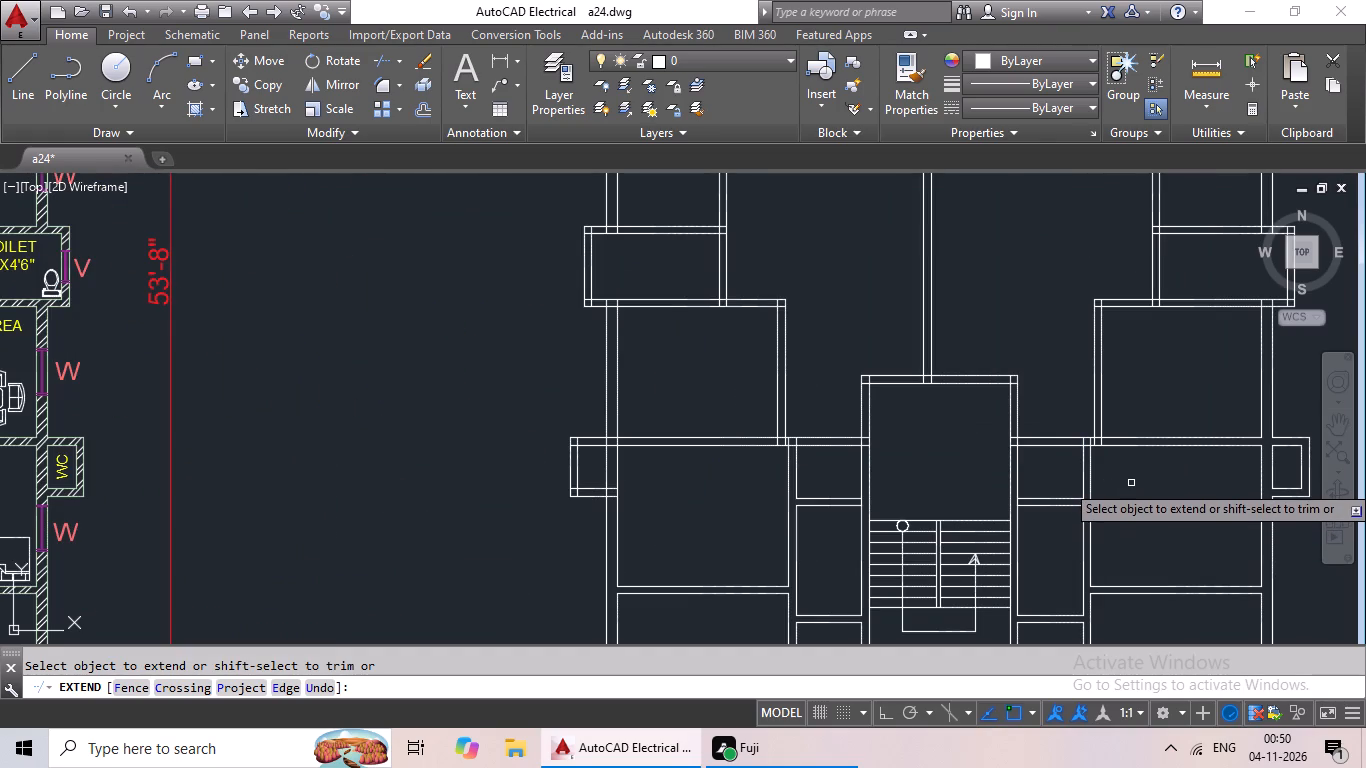
pyautogui.scroll(-1, 1132, 483)
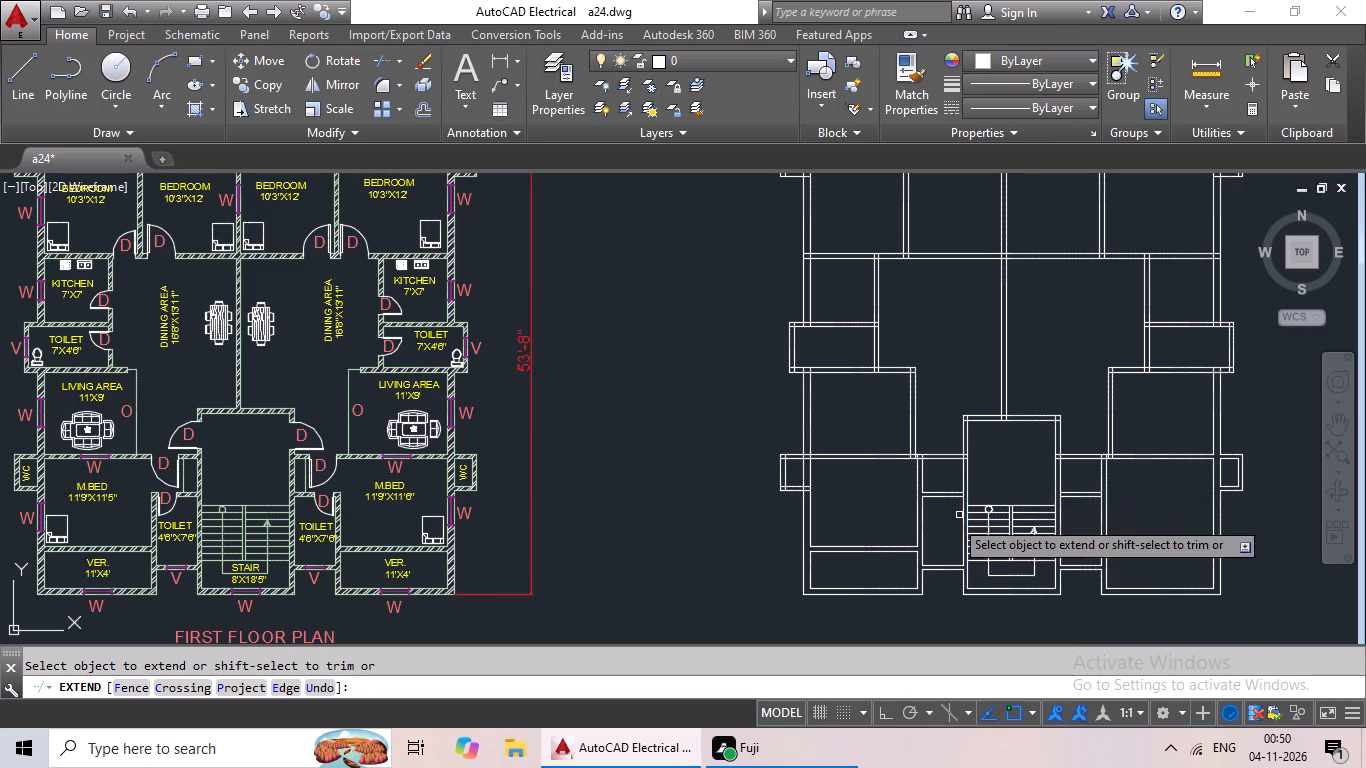
pyautogui.scroll(2, 940, 529)
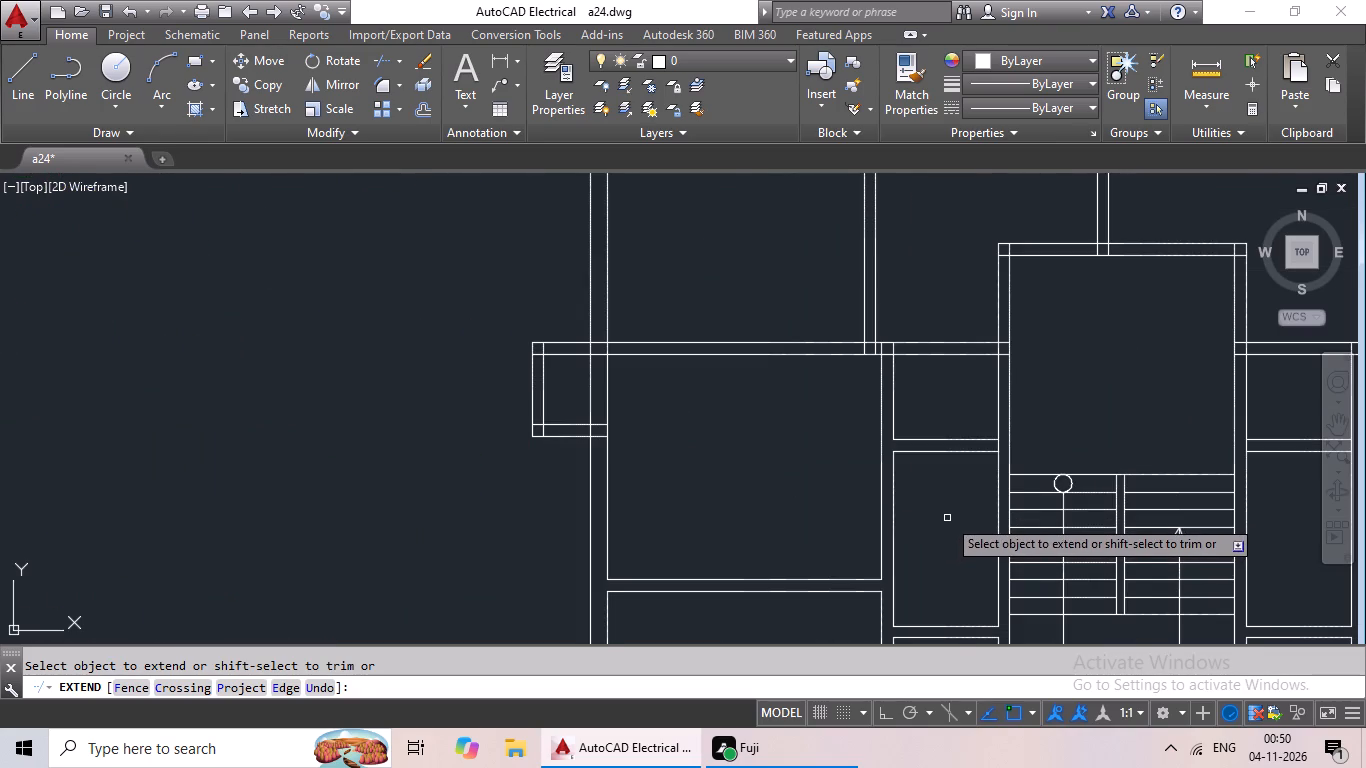
pyautogui.scroll(-1, 947, 518)
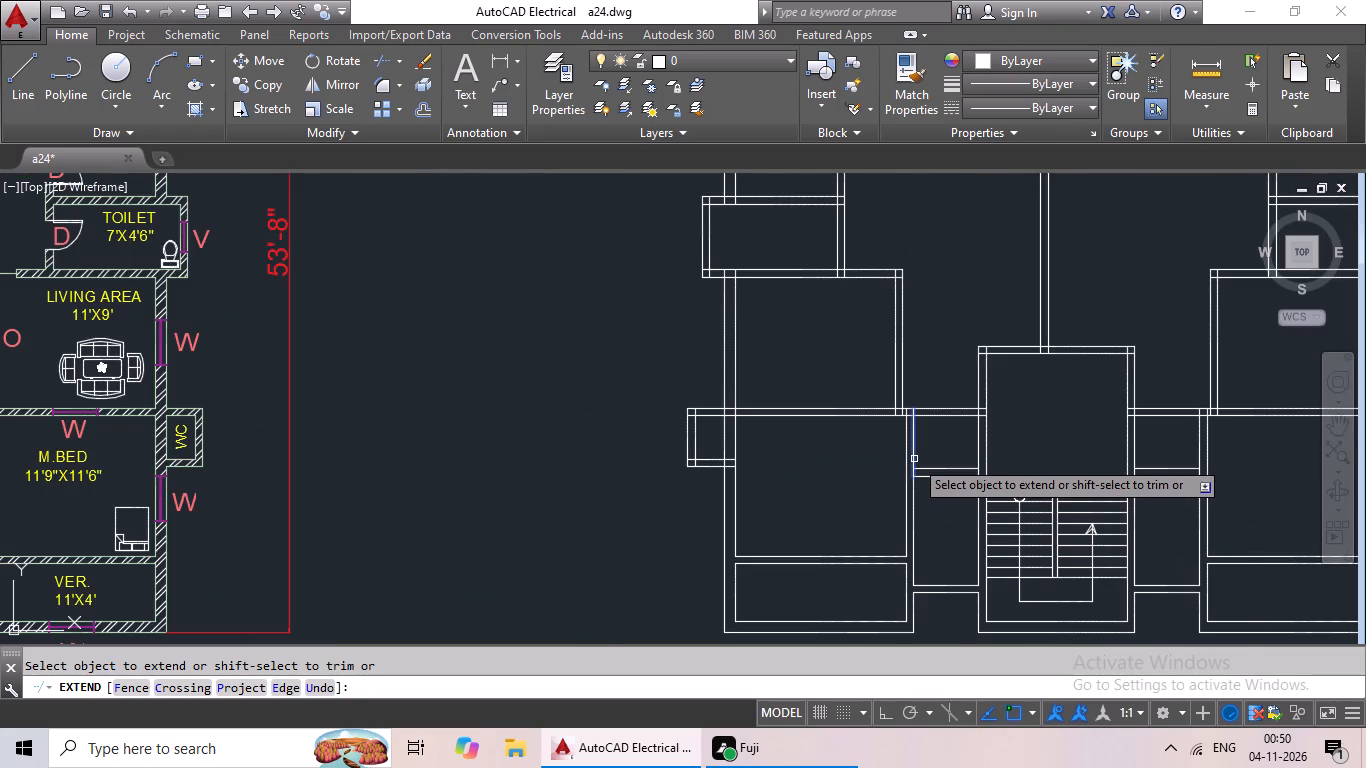
pyautogui.click(914, 458)
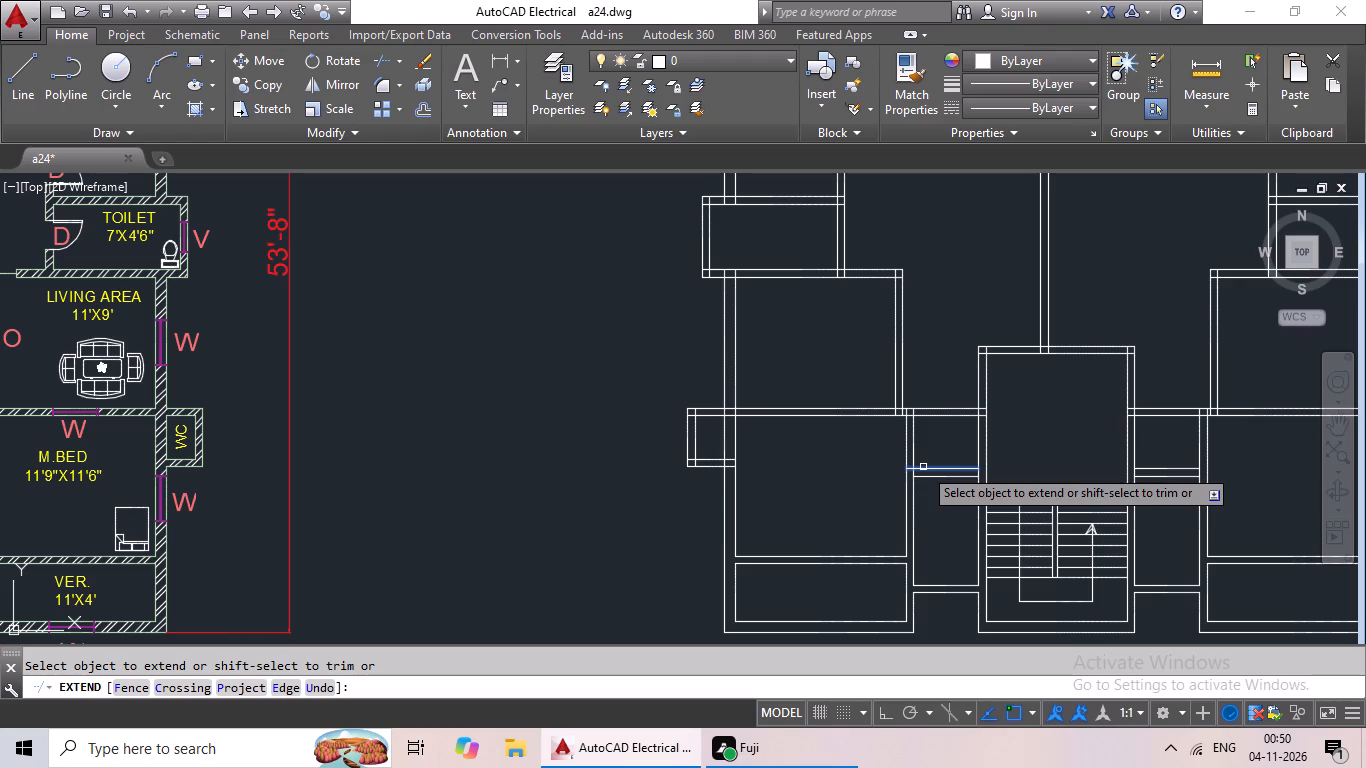
# Extend the small rooms' horizontal wall lines across the adjoining vertical walls beside the lower rooms and the stair.
pyautogui.click(923, 467)
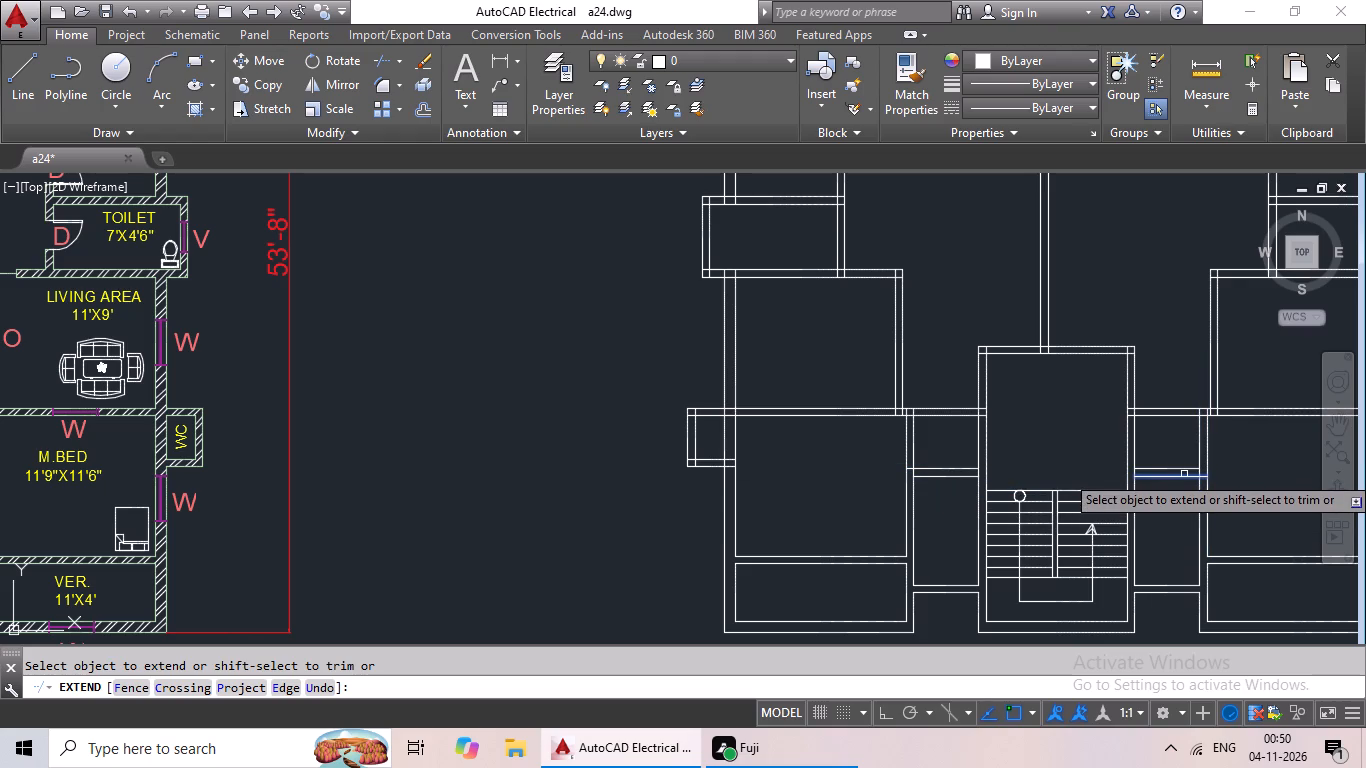
pyautogui.moveTo(1184, 474); pyautogui.dragTo(1078, 488, button='middle')
pyautogui.scroll(-2, 1076, 488)
pyautogui.scroll(2, 1076, 488)
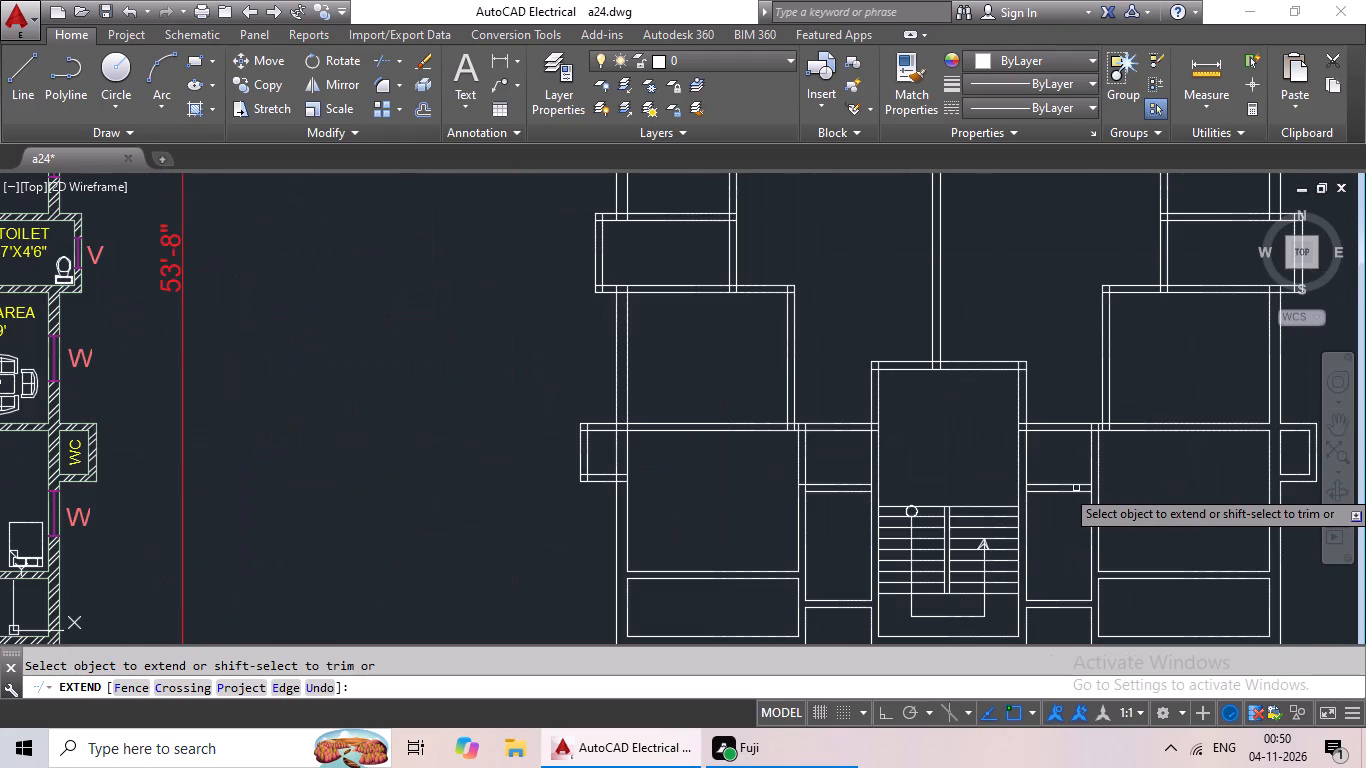
pyautogui.scroll(-1, 1076, 488)
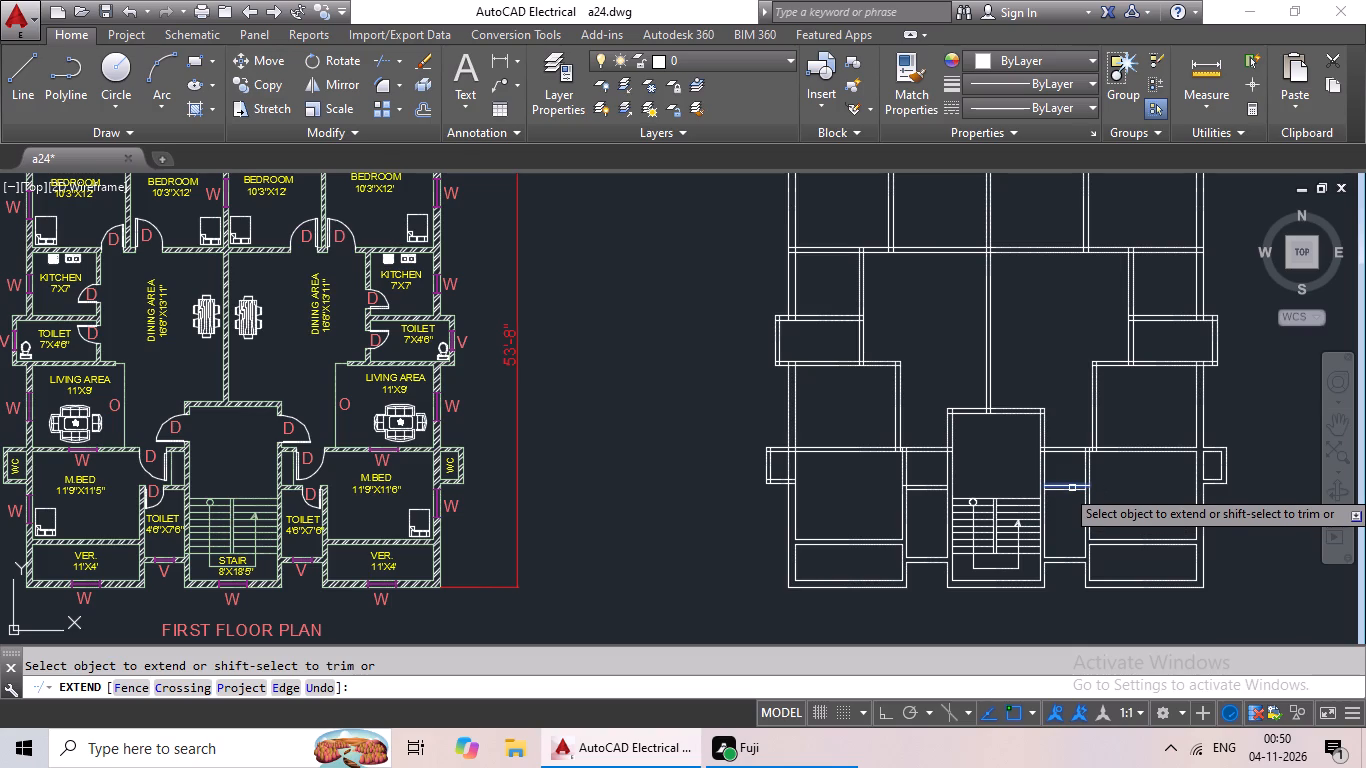
pyautogui.click(1072, 488)
pyautogui.scroll(2, 1121, 488)
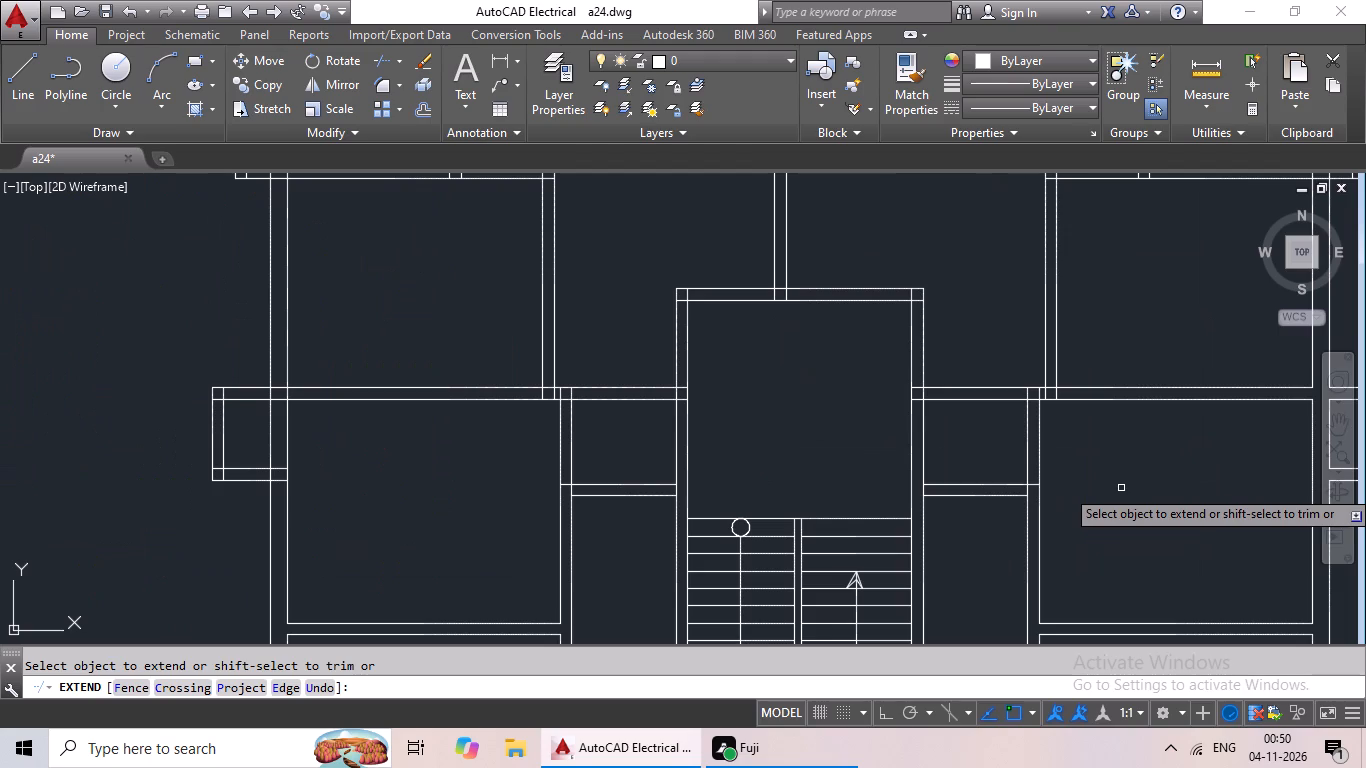
pyautogui.click(1011, 499)
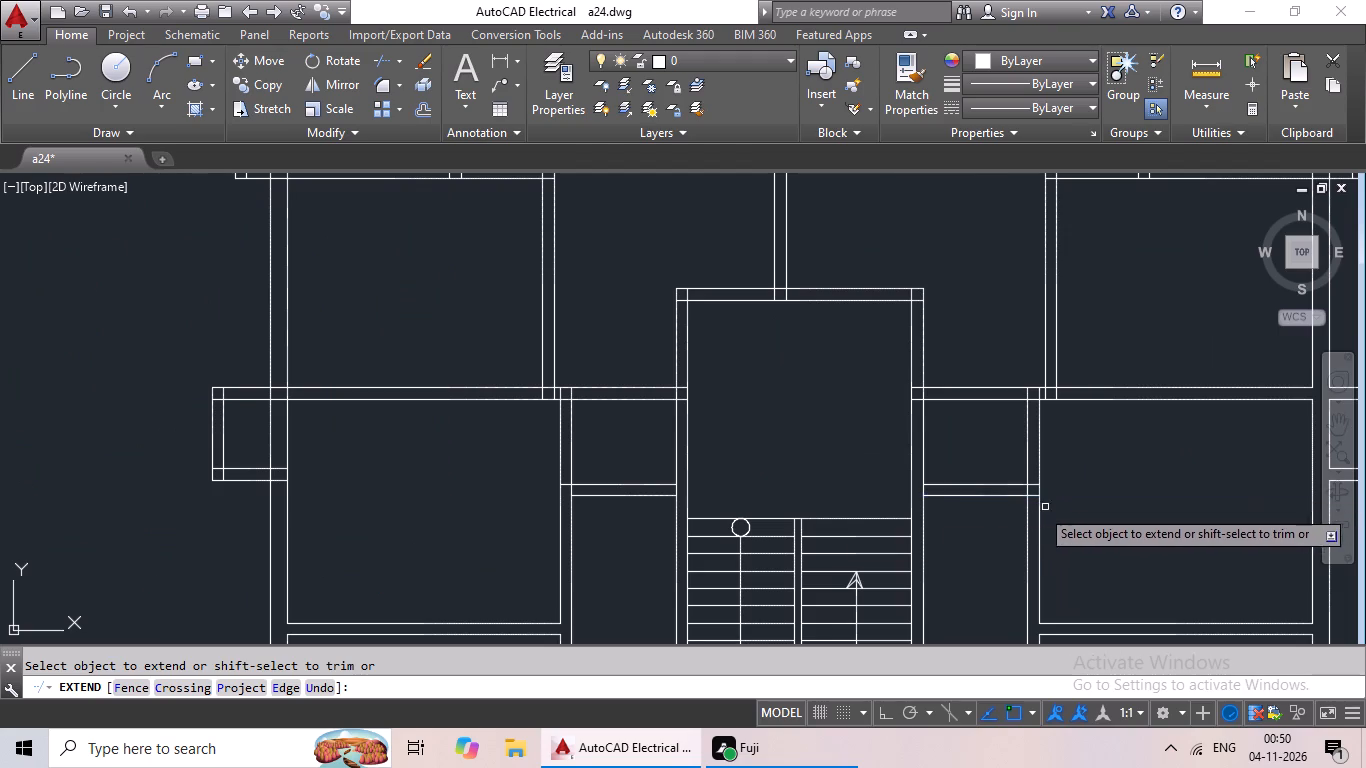
pyautogui.click(615, 499)
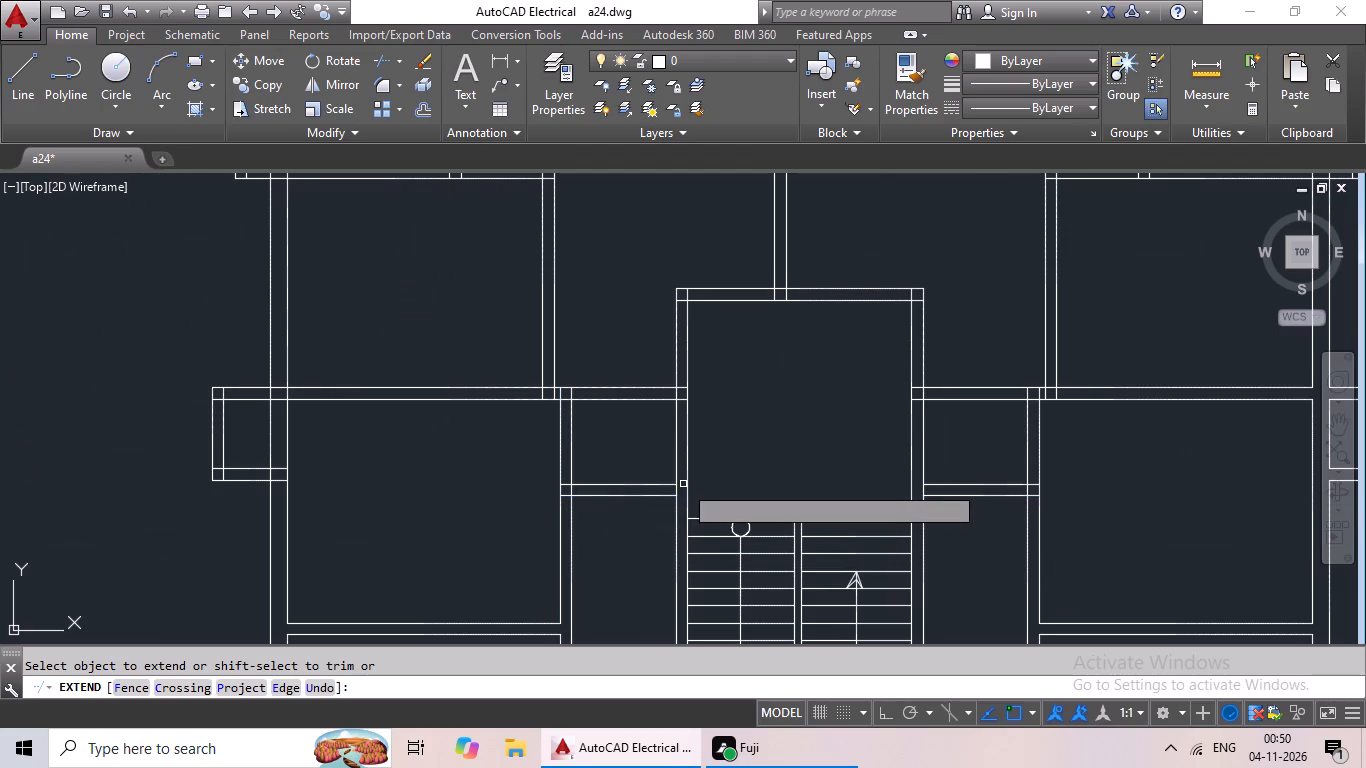
pyautogui.click(664, 485)
pyautogui.click(667, 495)
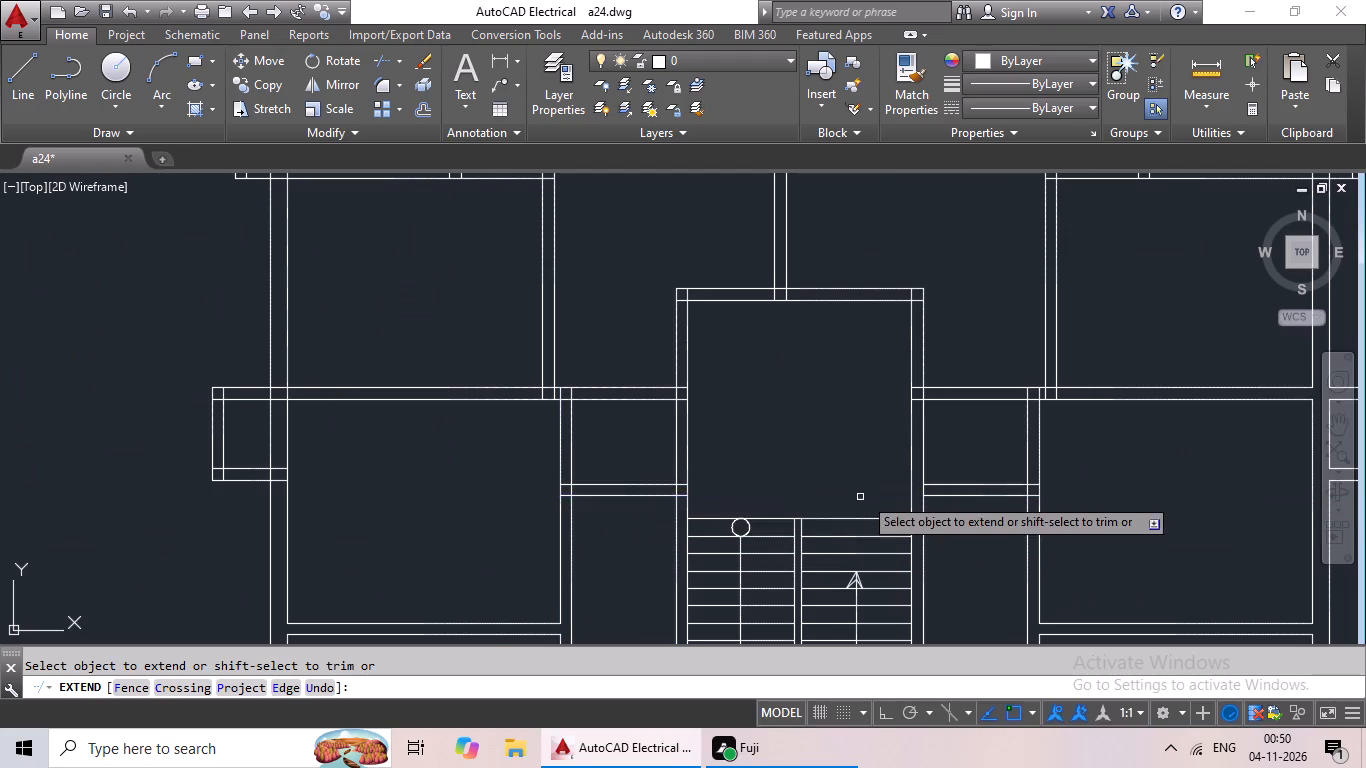
pyautogui.scroll(-1, 872, 492)
pyautogui.scroll(2, 955, 496)
pyautogui.scroll(-2, 1054, 491)
pyautogui.moveTo(1097, 483); pyautogui.dragTo(1090, 498, button='middle')
pyautogui.scroll(-1, 1091, 496)
pyautogui.press('Escape')
pyautogui.press('Escape')
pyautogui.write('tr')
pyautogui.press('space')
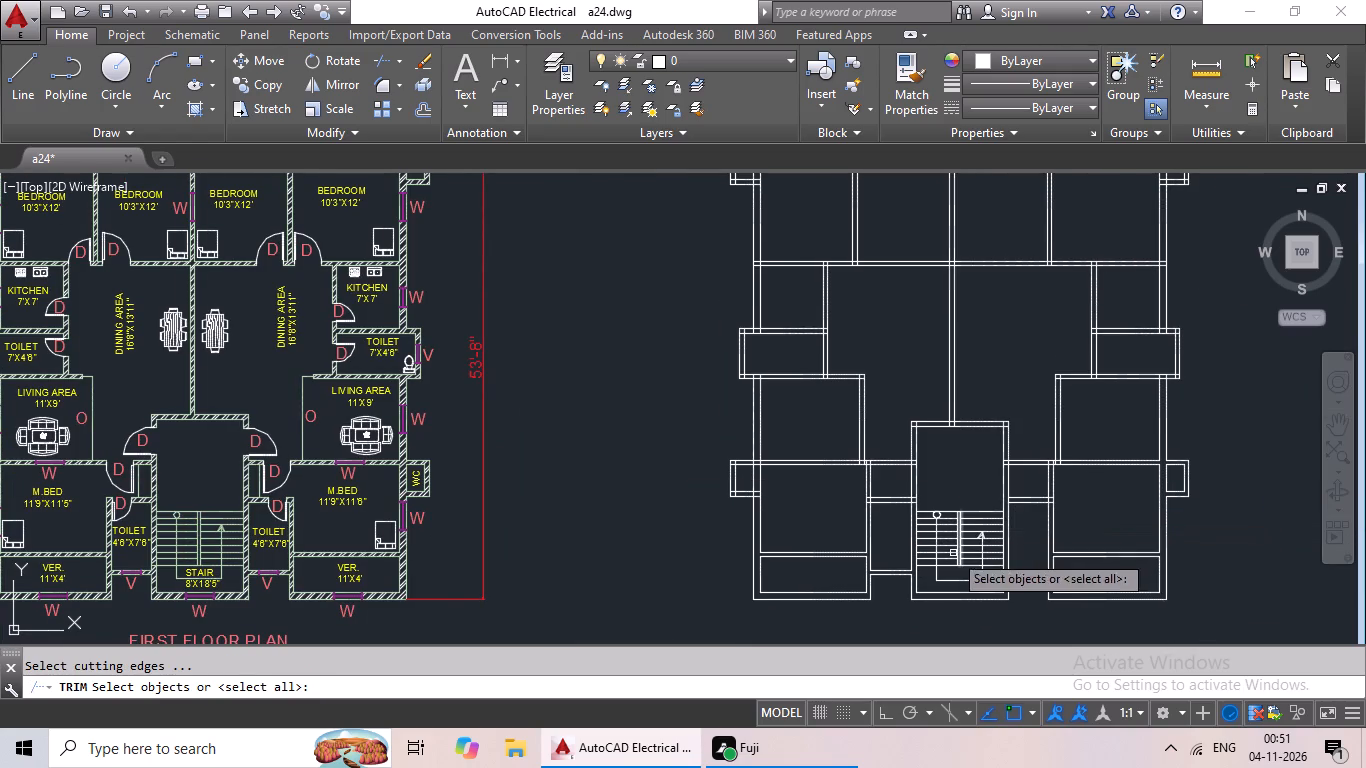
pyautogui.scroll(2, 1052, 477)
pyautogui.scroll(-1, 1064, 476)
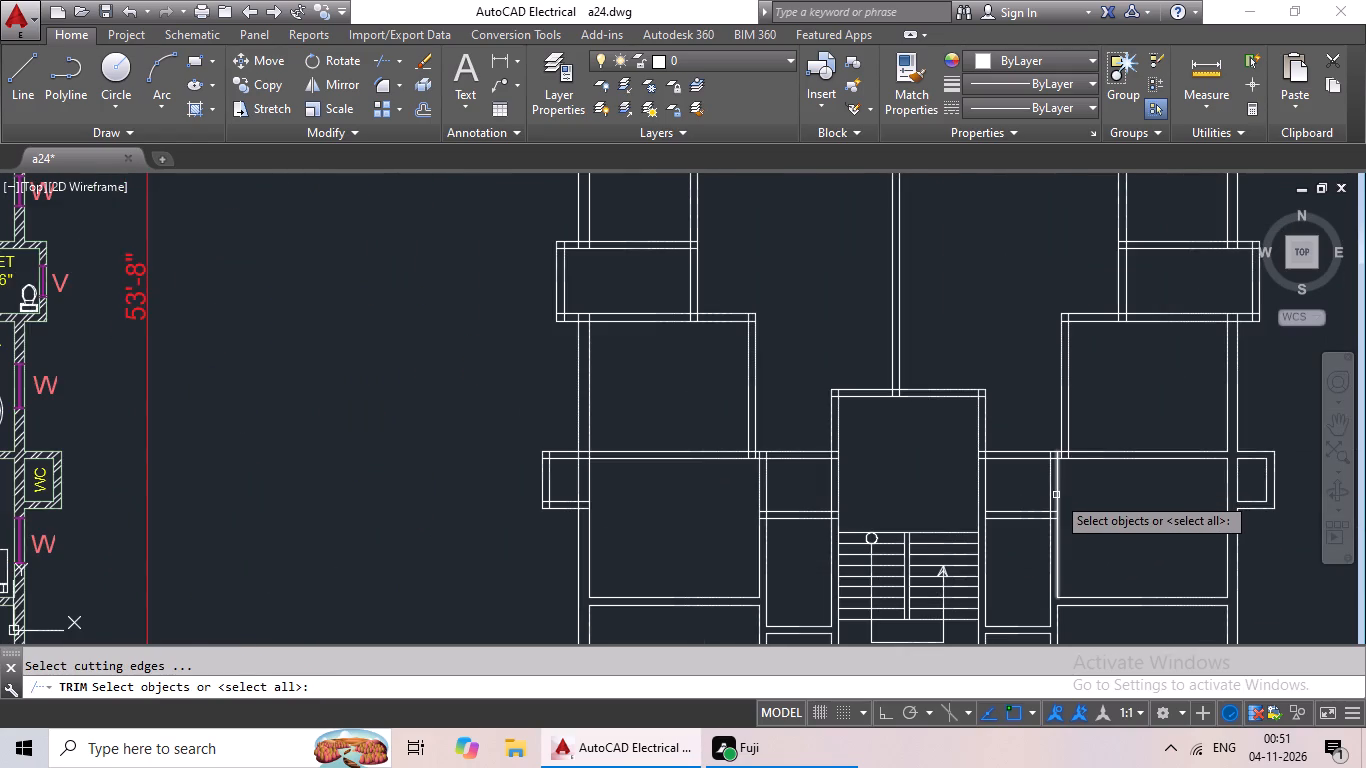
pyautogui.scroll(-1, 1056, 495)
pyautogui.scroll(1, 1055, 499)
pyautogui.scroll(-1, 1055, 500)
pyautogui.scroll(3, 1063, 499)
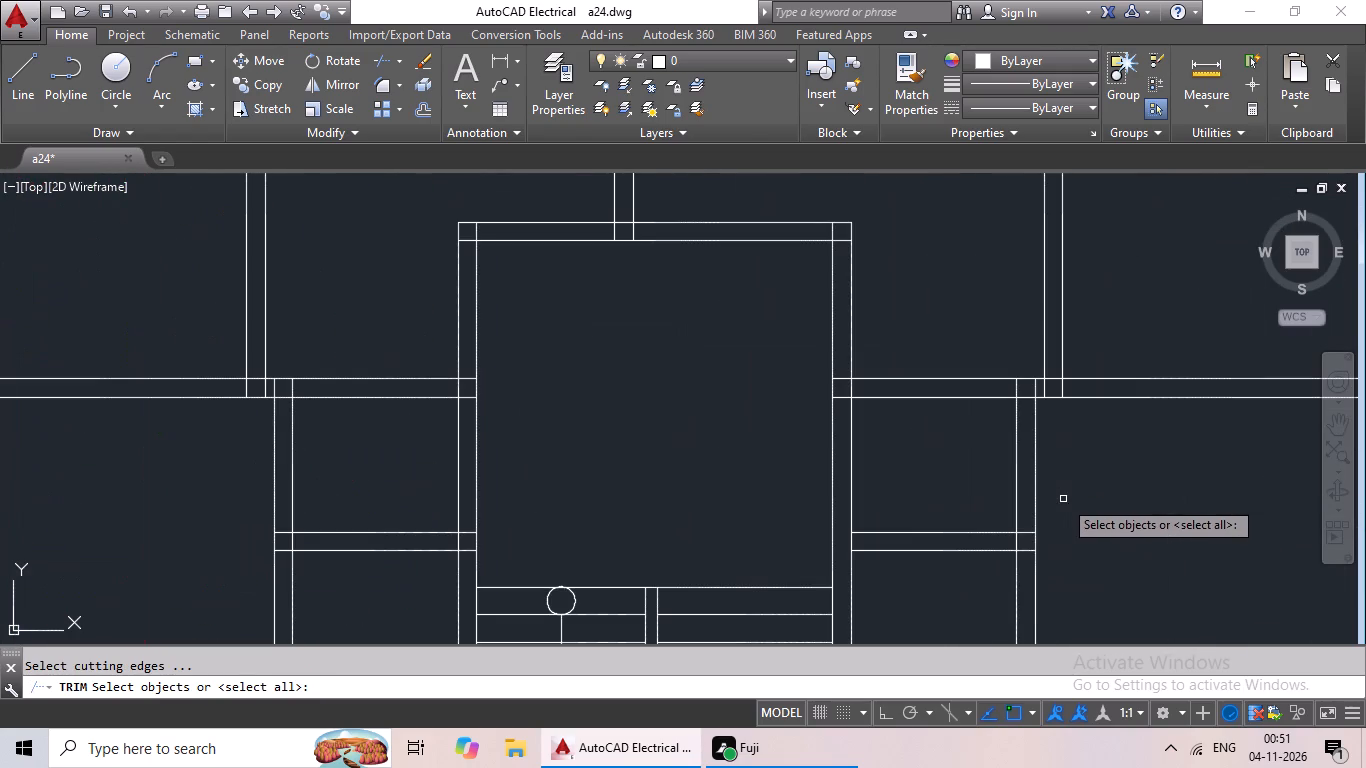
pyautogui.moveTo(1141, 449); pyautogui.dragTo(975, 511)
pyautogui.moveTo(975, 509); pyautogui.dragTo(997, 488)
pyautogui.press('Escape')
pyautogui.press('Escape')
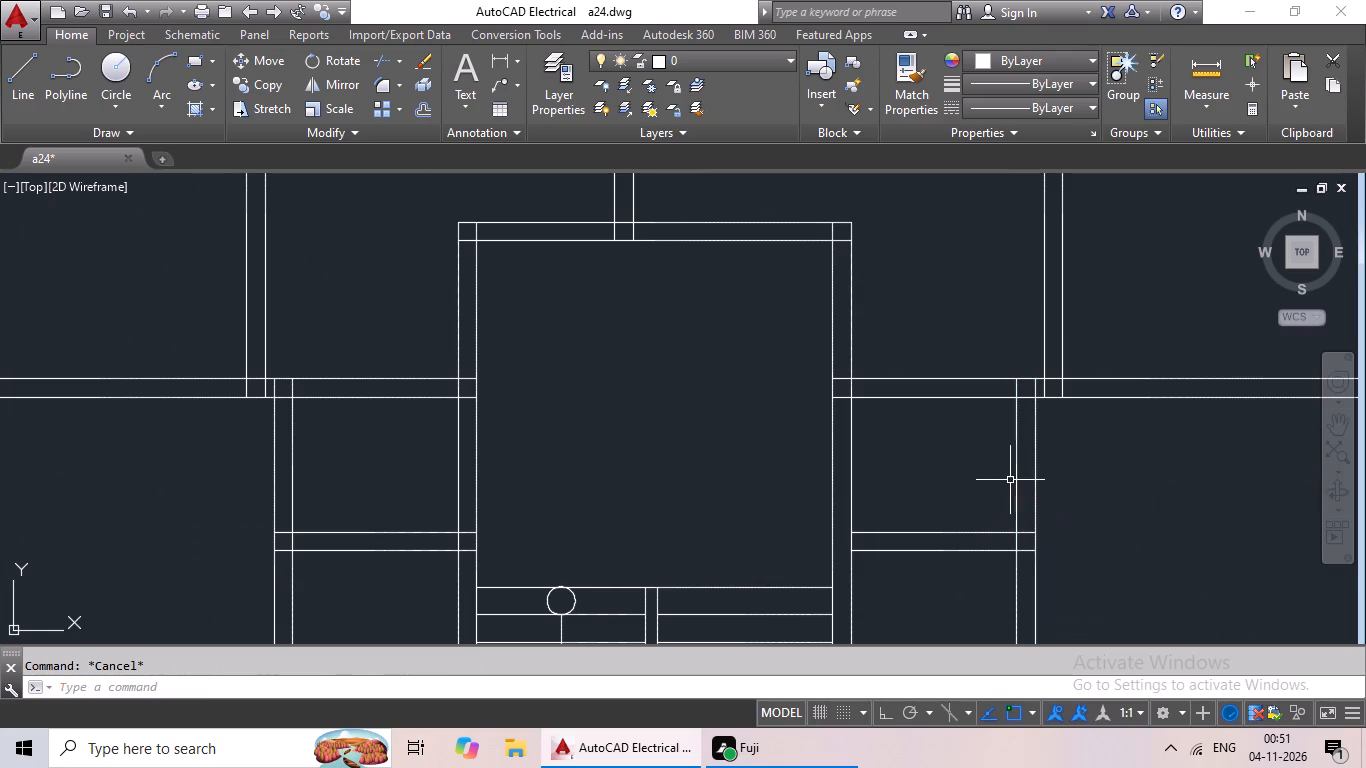
# Trim the vertical wall lines between the right small room's horizontal wall and the long horizontal wall above it.
pyautogui.press('t')
pyautogui.press('r')
pyautogui.press('space')
pyautogui.press('space')
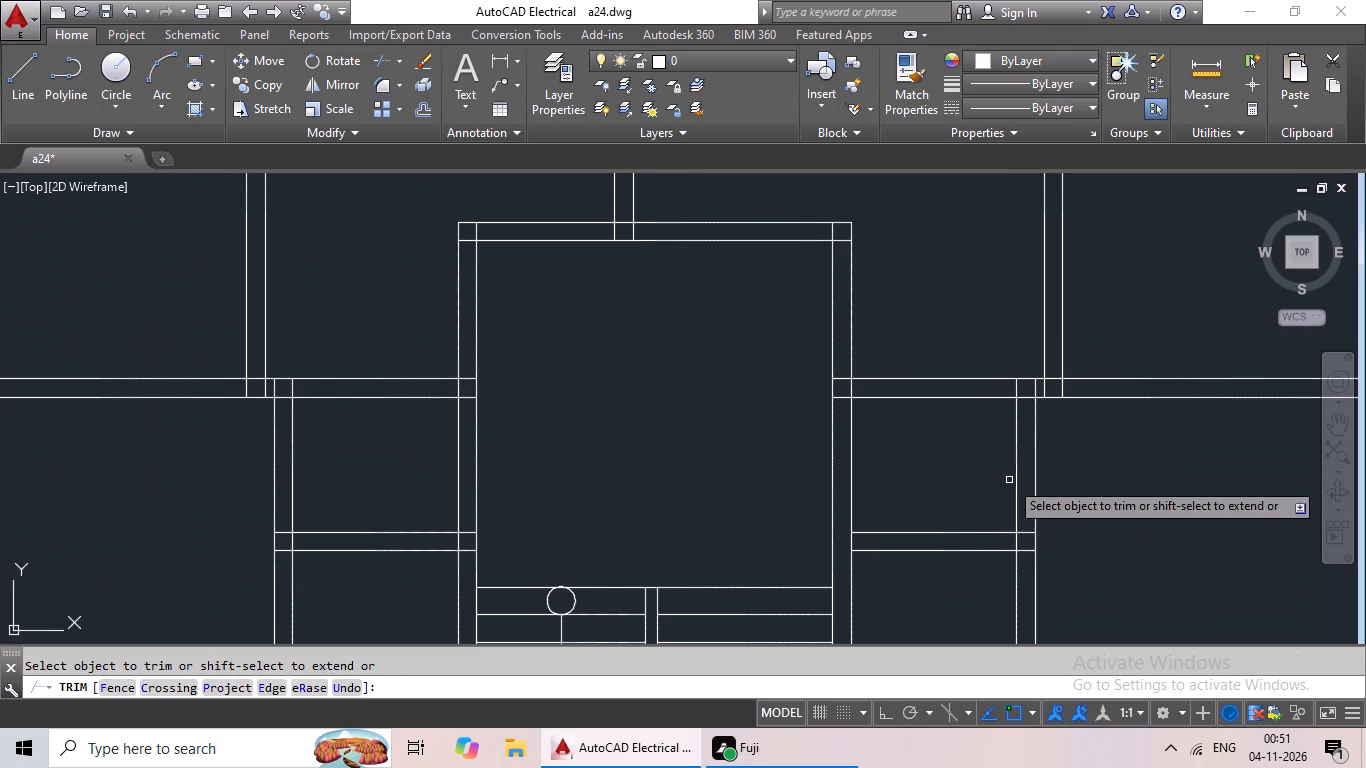
pyautogui.scroll(1, 1023, 470)
pyautogui.moveTo(1110, 436); pyautogui.dragTo(997, 496)
pyautogui.click(997, 496)
pyautogui.scroll(-4, 1037, 470)
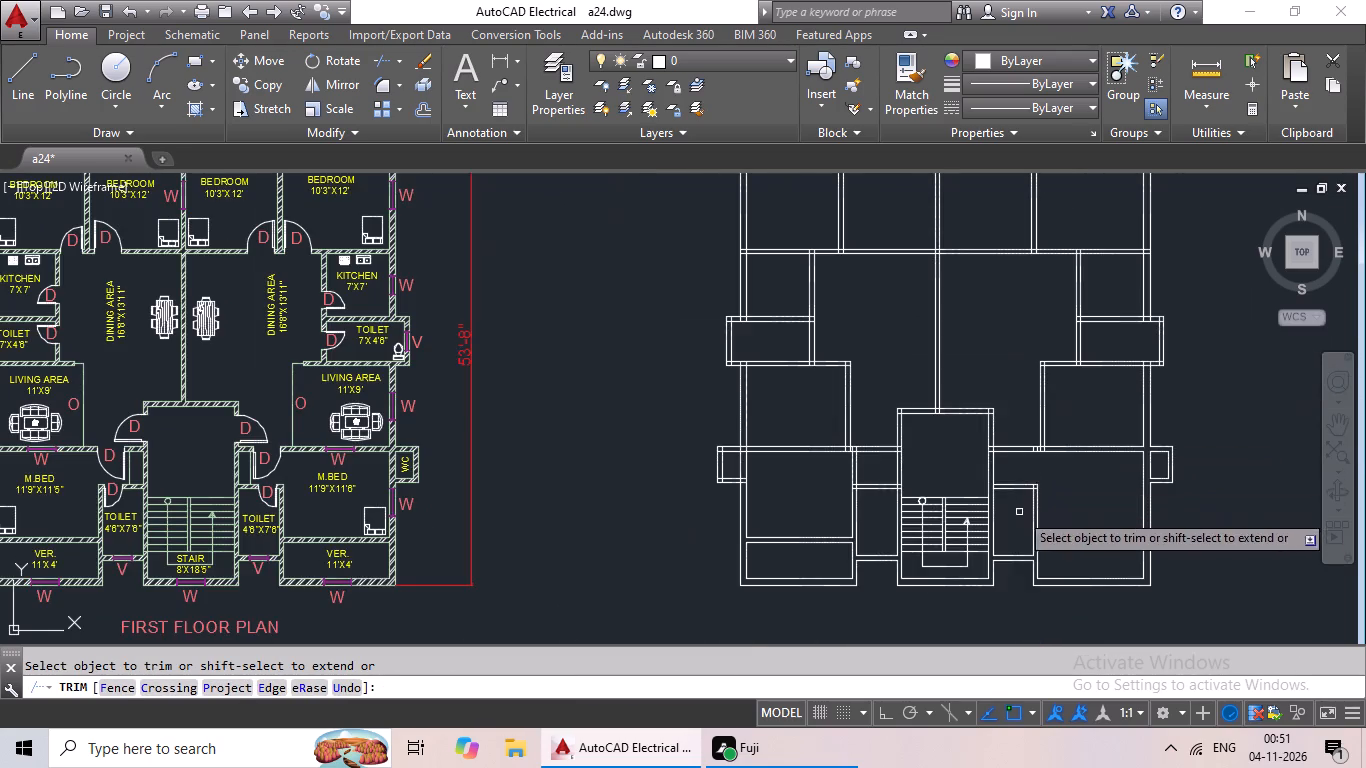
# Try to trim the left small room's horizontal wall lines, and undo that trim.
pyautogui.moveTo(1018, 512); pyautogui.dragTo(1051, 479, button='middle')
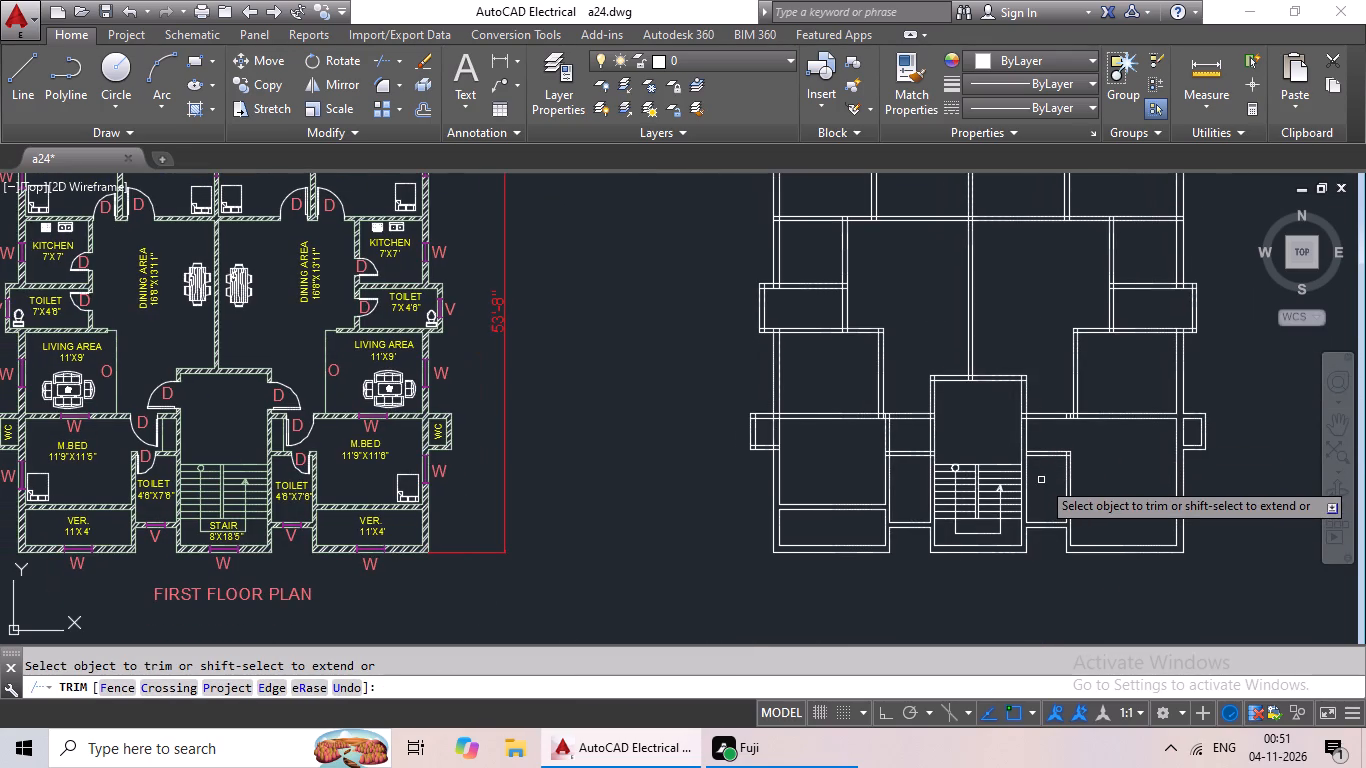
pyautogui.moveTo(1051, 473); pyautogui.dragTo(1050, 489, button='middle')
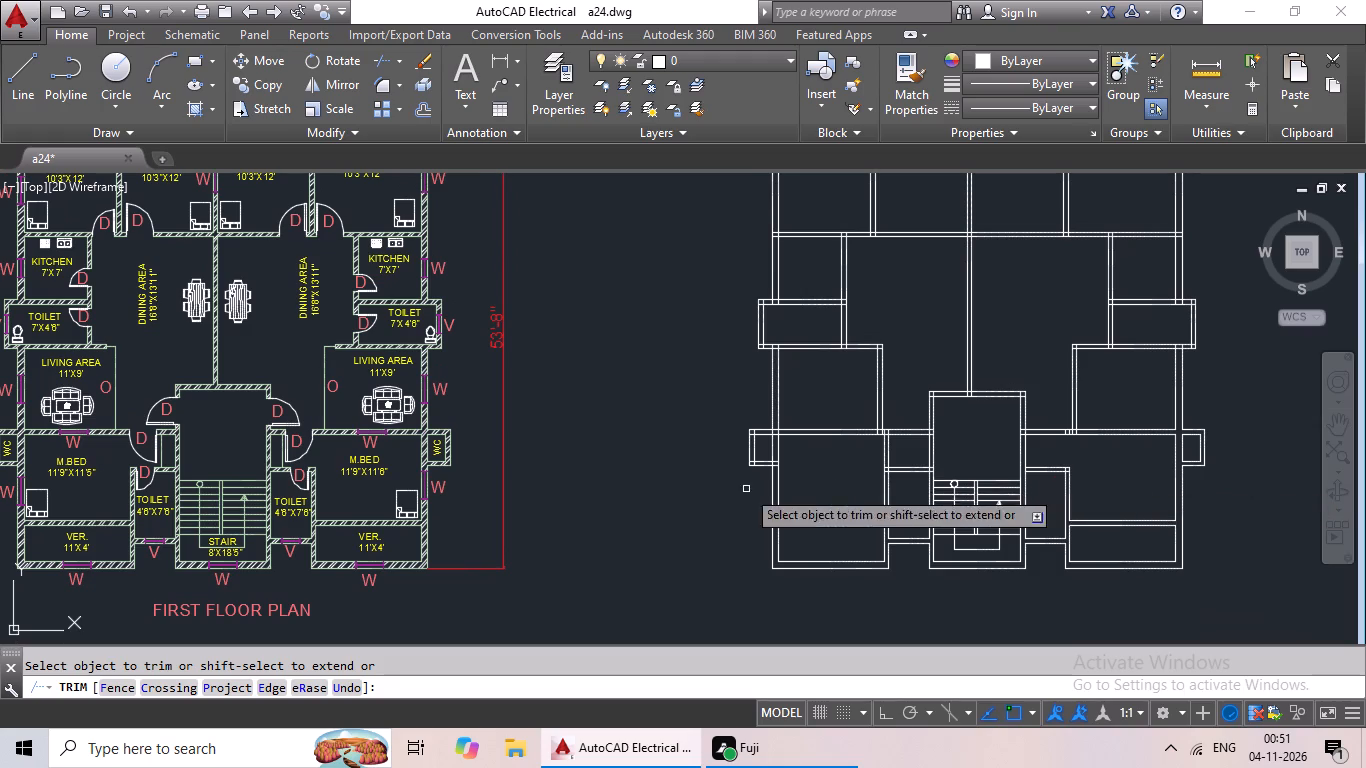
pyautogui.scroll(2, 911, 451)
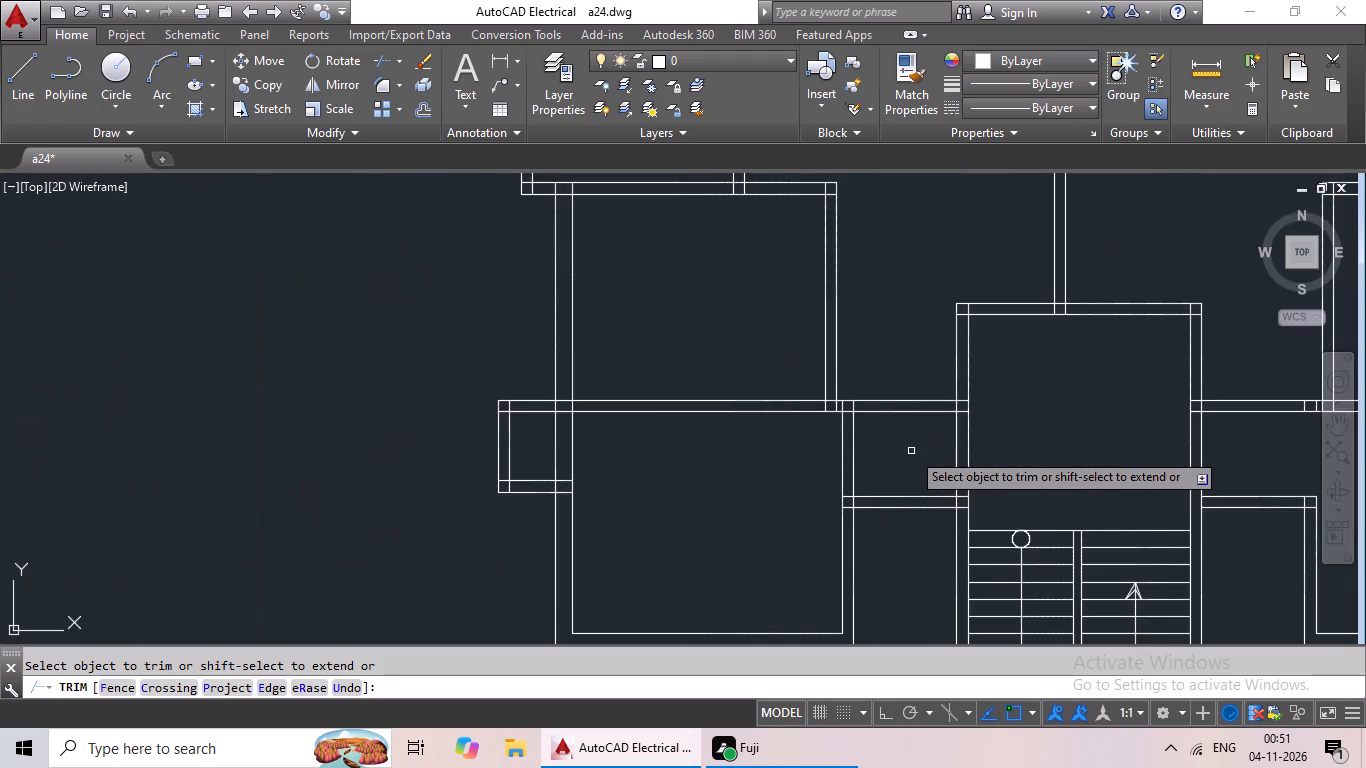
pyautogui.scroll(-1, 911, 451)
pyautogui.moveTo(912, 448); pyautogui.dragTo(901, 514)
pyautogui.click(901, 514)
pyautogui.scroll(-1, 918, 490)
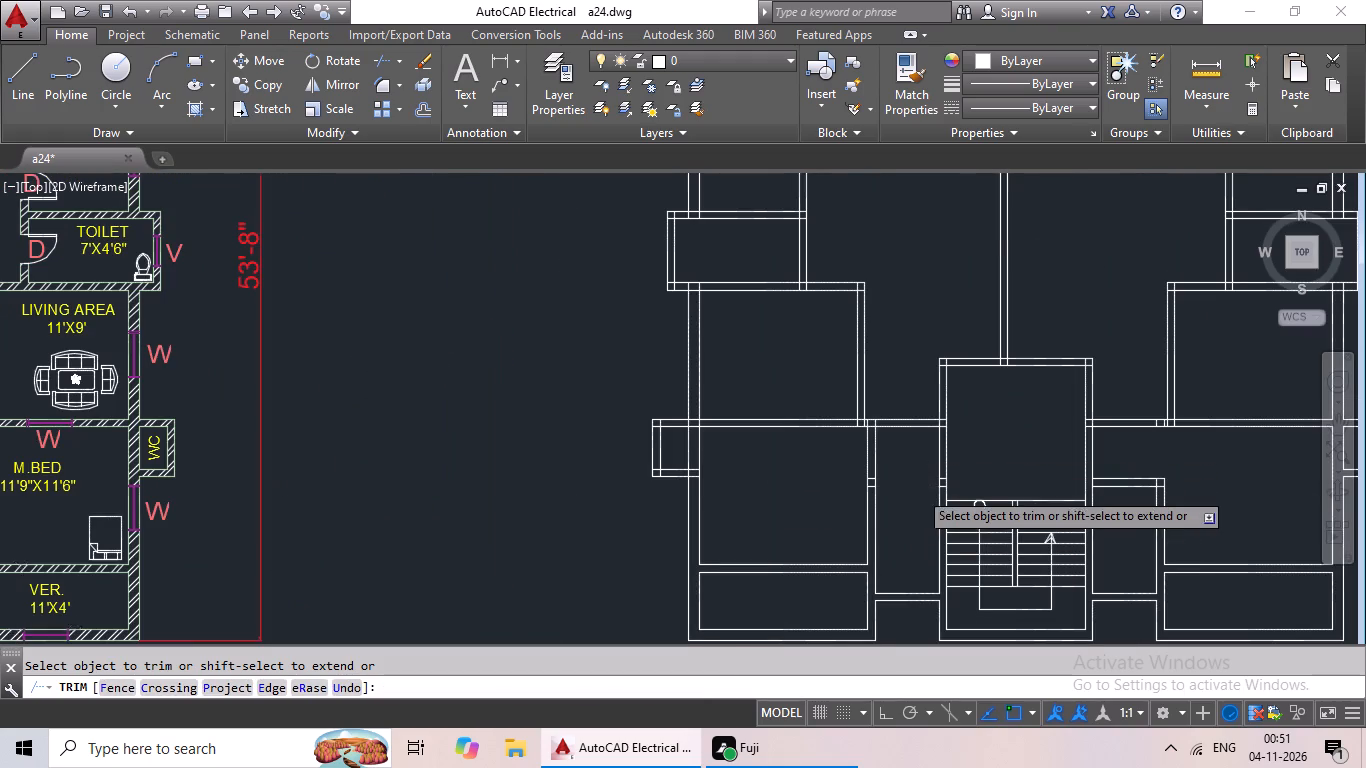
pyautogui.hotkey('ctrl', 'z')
# Trim the vertical wall lines between the left small room's horizontal wall and the long horizontal wall above it.
pyautogui.scroll(-3, 918, 490)
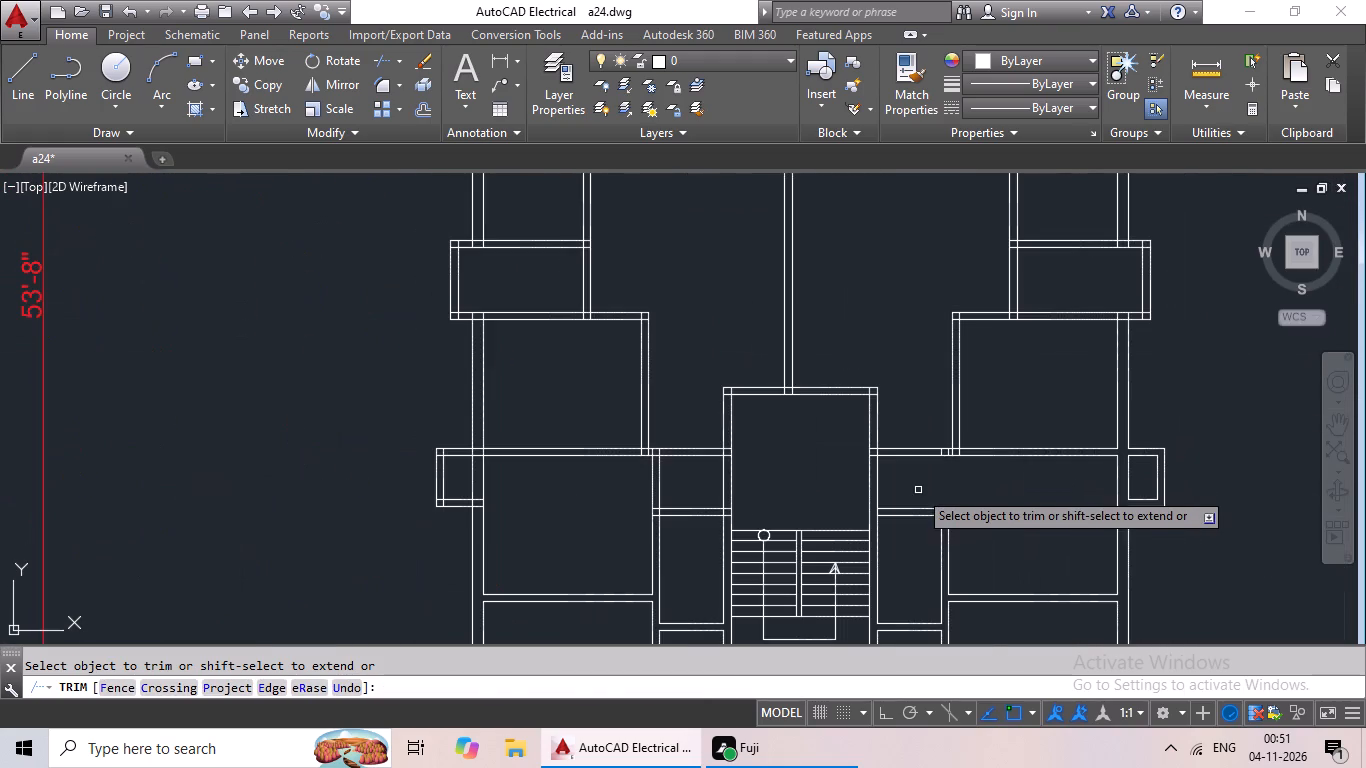
pyautogui.scroll(-2, 924, 498)
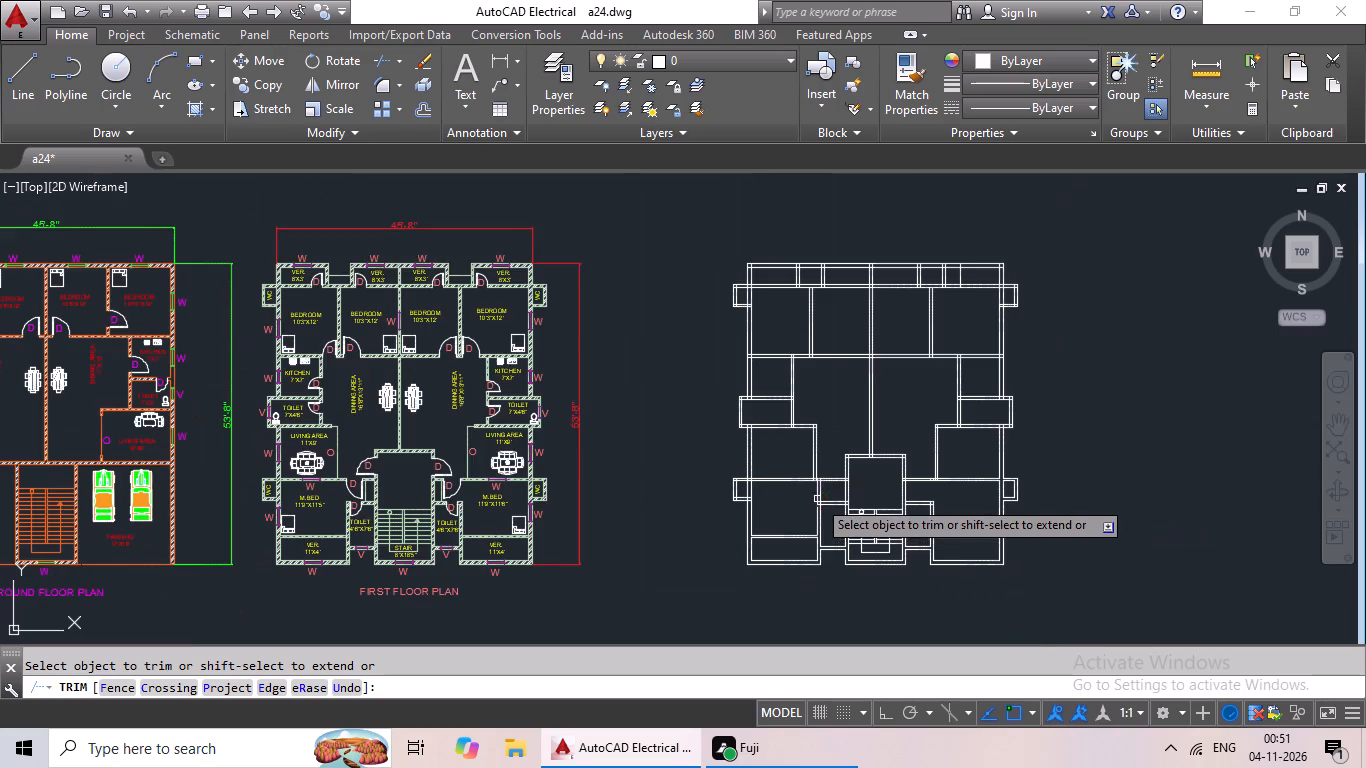
pyautogui.moveTo(819, 493); pyautogui.dragTo(843, 491, button='middle')
pyautogui.scroll(3, 868, 480)
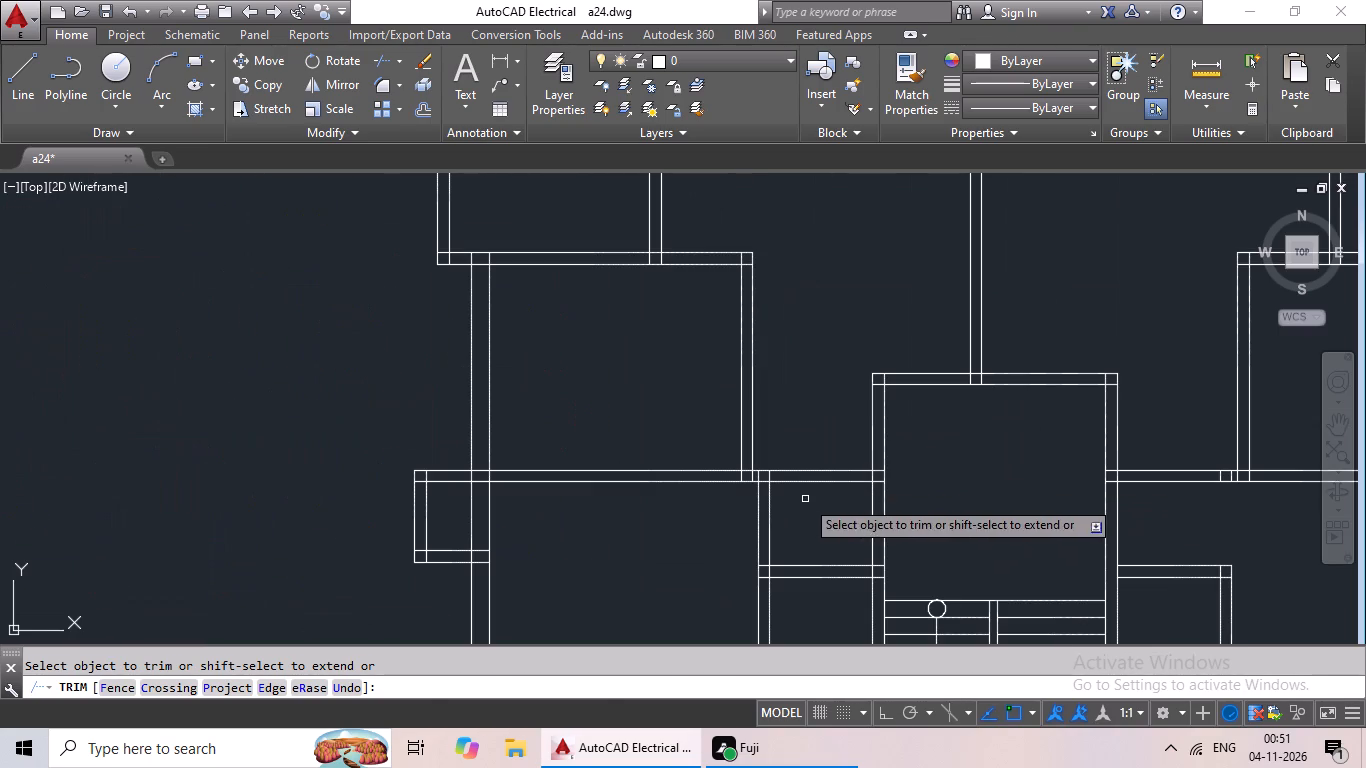
pyautogui.moveTo(807, 499); pyautogui.dragTo(695, 543)
pyautogui.click(695, 543)
pyautogui.scroll(-3, 766, 515)
pyautogui.scroll(3, 786, 548)
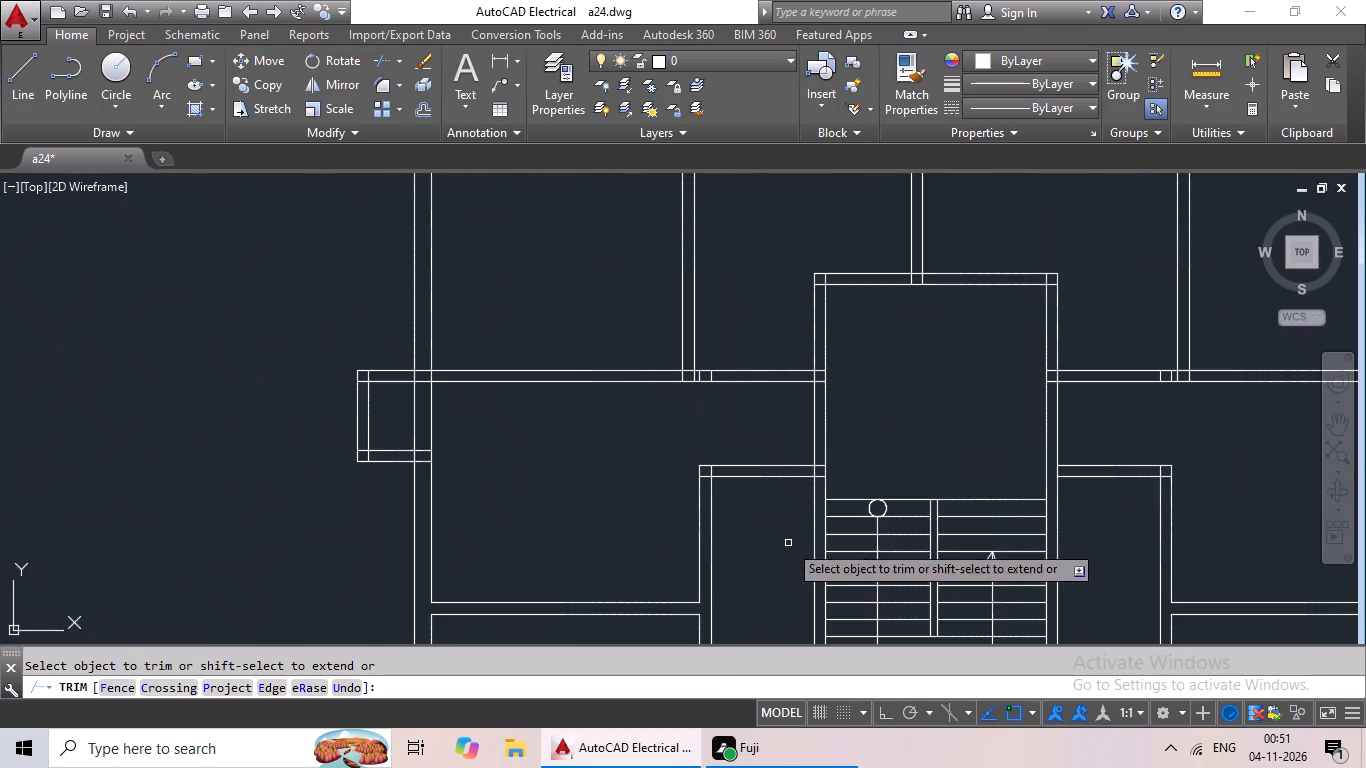
# Delete the two leftover short vertical pieces inside the long horizontal wall above the left small room.
pyautogui.moveTo(773, 562); pyautogui.dragTo(760, 601, button='middle')
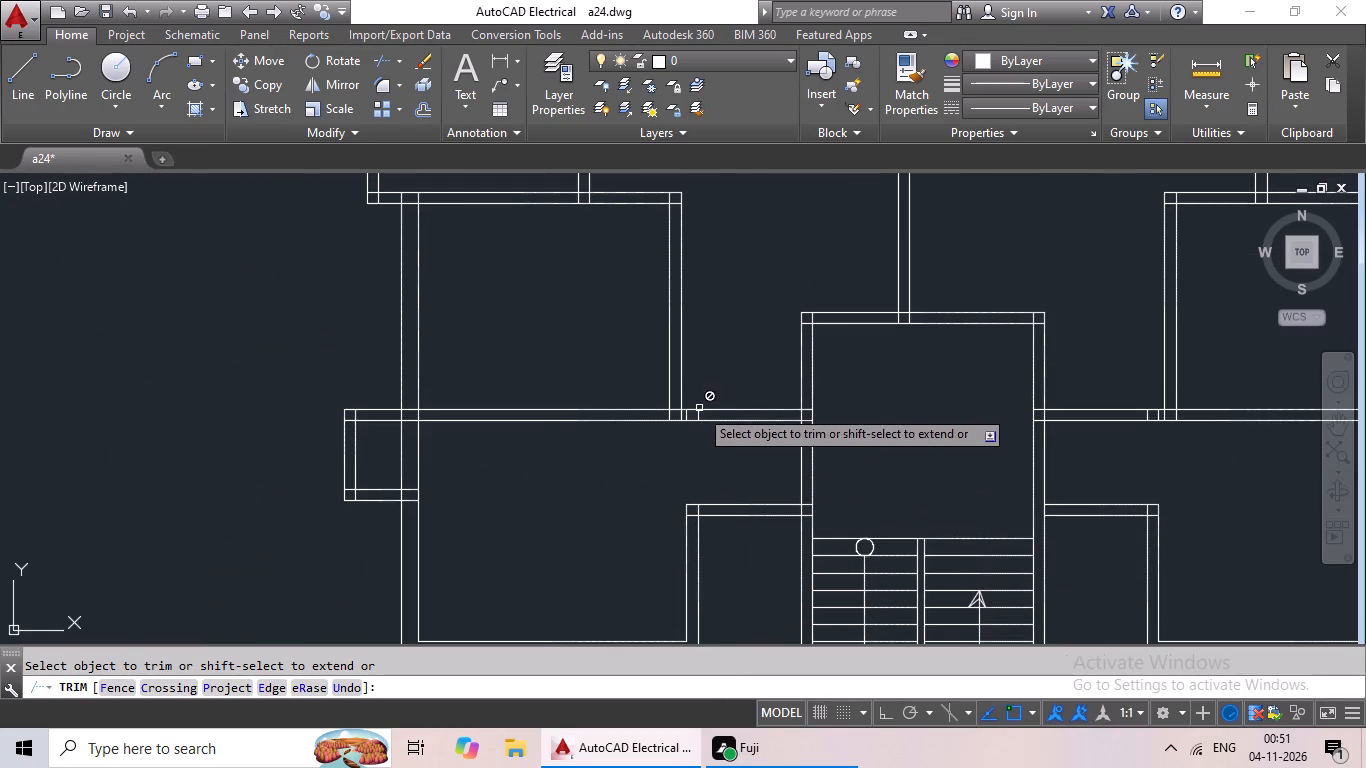
pyautogui.scroll(4, 675, 421)
pyautogui.press('Escape')
pyautogui.press('Escape')
pyautogui.scroll(1, 891, 388)
pyautogui.moveTo(892, 387); pyautogui.dragTo(623, 426)
pyautogui.press('Delete')
# Draw a vertical line from the long horizontal wall's lower edge down to the left small room's top wall, beside the stair.
pyautogui.scroll(-4, 678, 428)
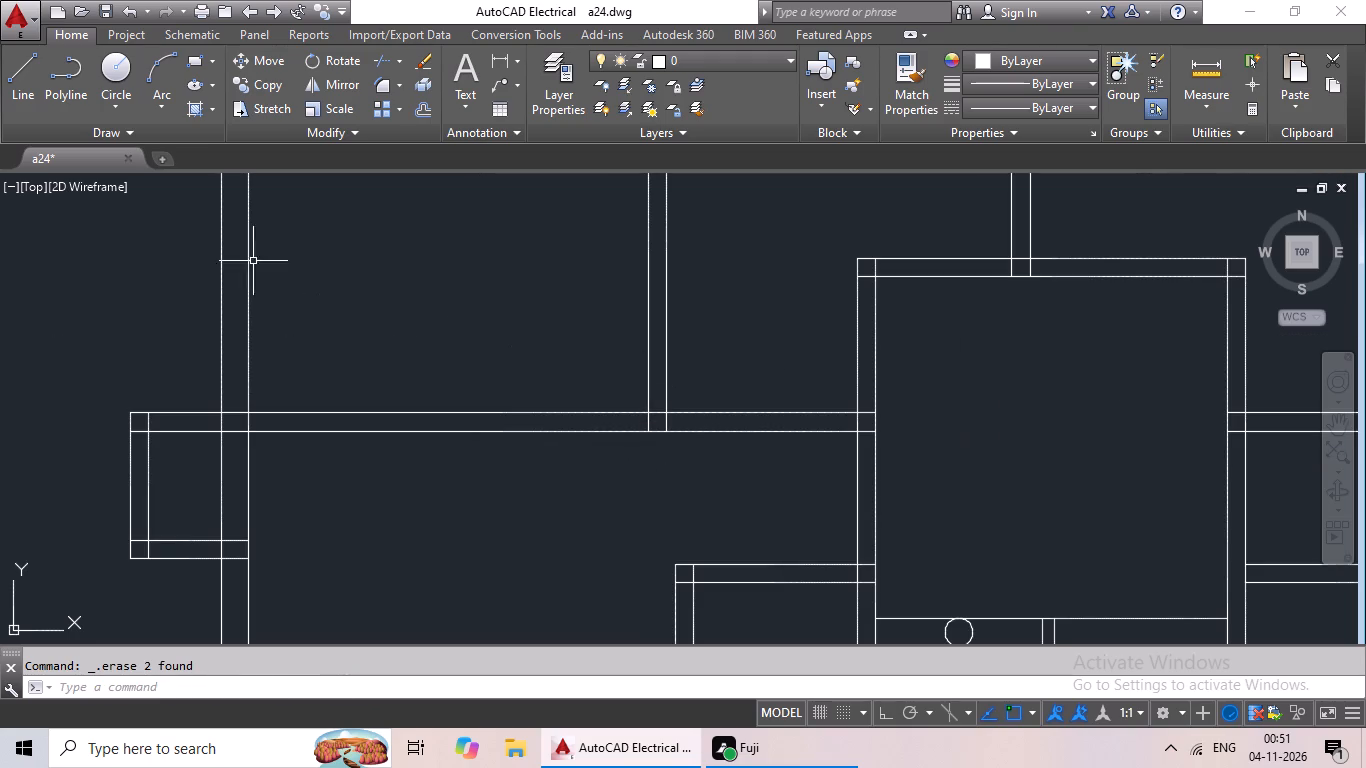
pyautogui.click(33, 106)
pyautogui.click(806, 433)
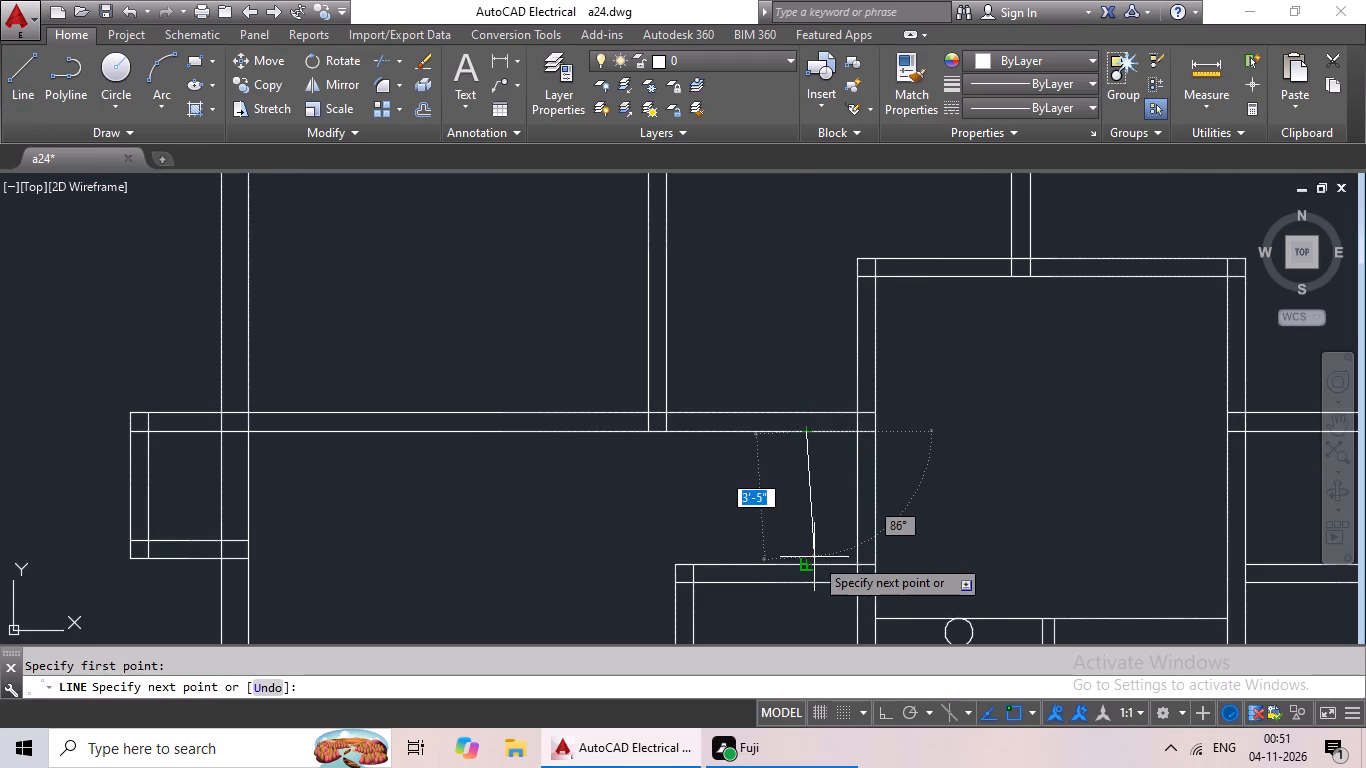
pyautogui.scroll(4, 807, 571)
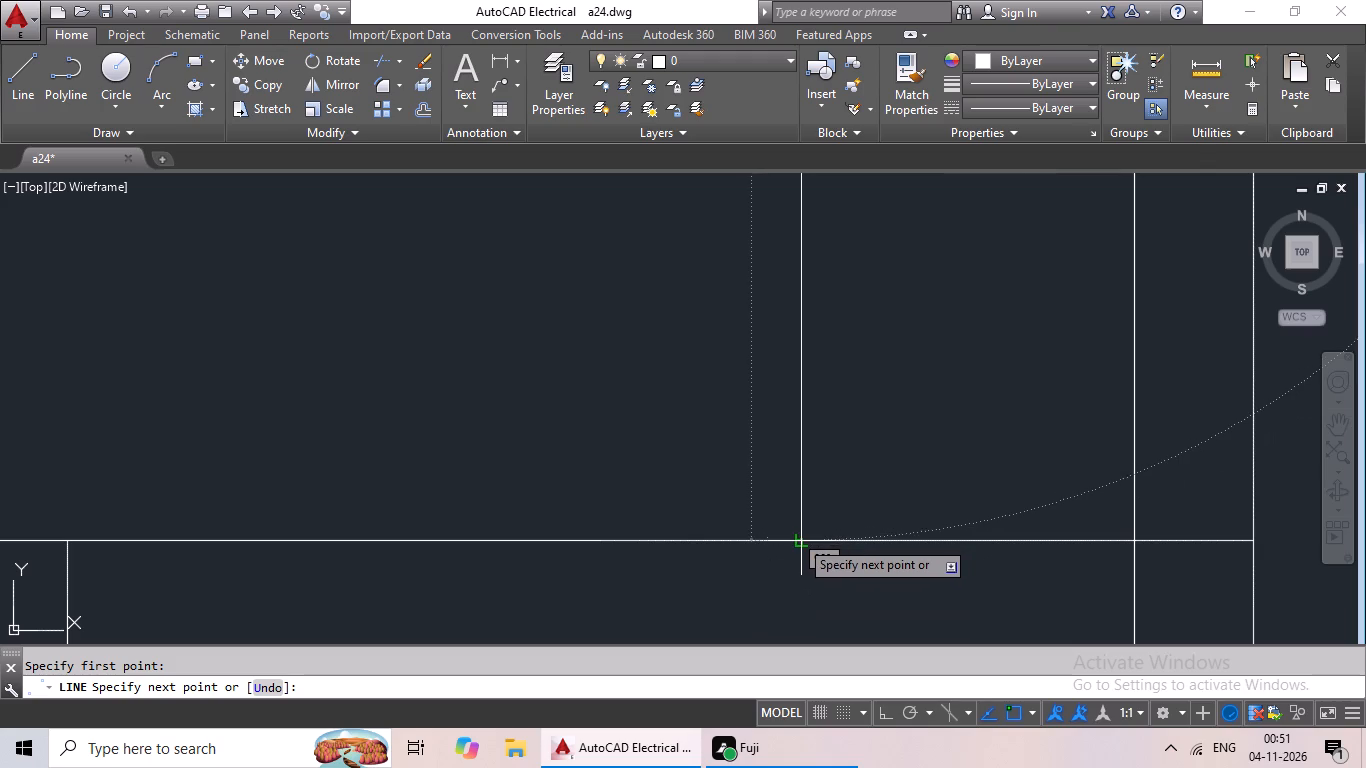
pyautogui.click(799, 540)
pyautogui.scroll(-4, 854, 511)
pyautogui.press('Escape')
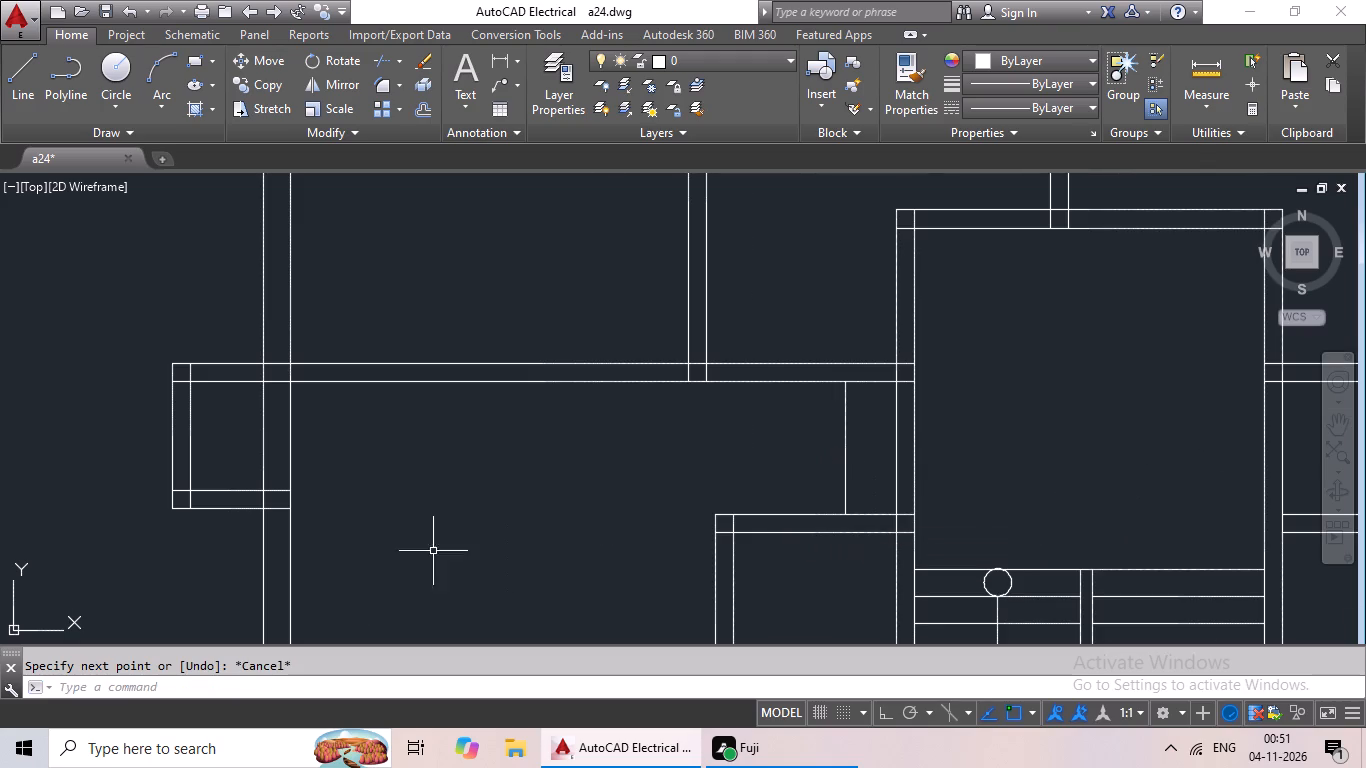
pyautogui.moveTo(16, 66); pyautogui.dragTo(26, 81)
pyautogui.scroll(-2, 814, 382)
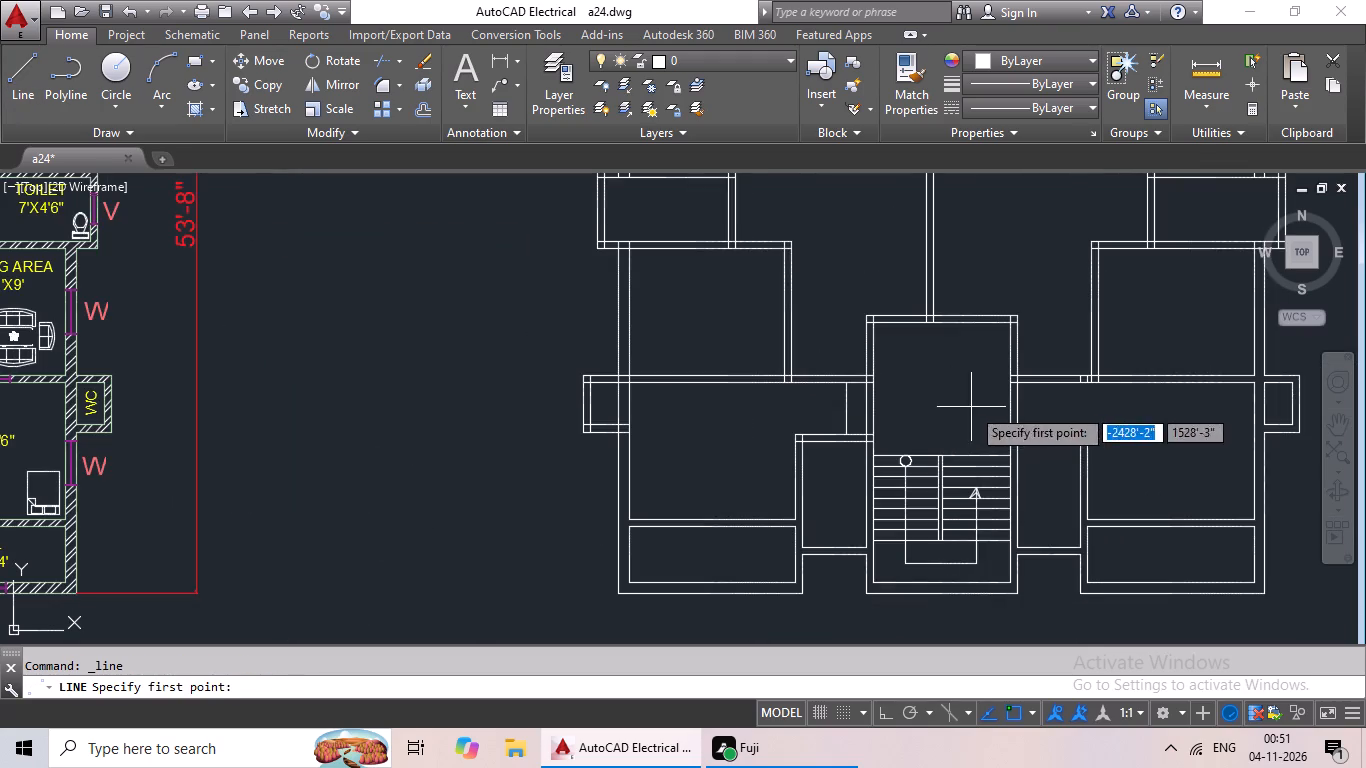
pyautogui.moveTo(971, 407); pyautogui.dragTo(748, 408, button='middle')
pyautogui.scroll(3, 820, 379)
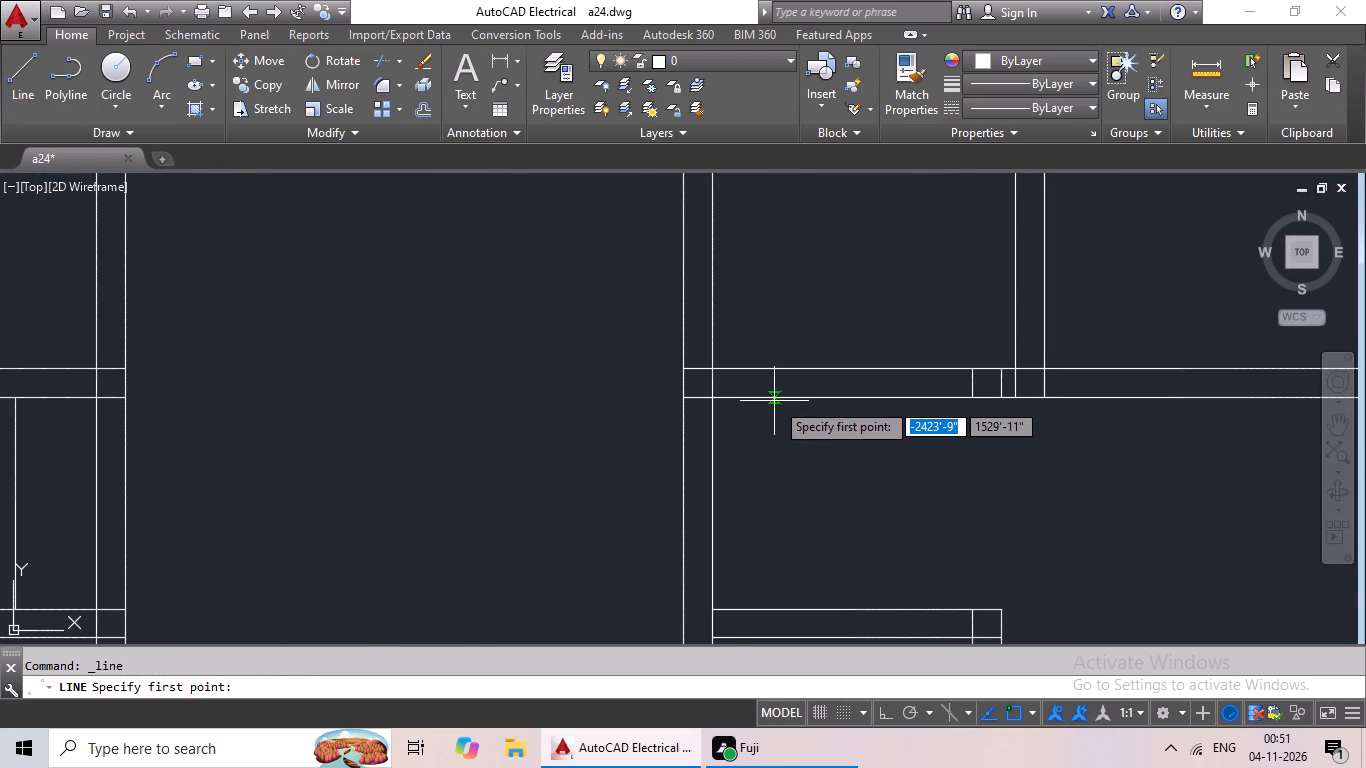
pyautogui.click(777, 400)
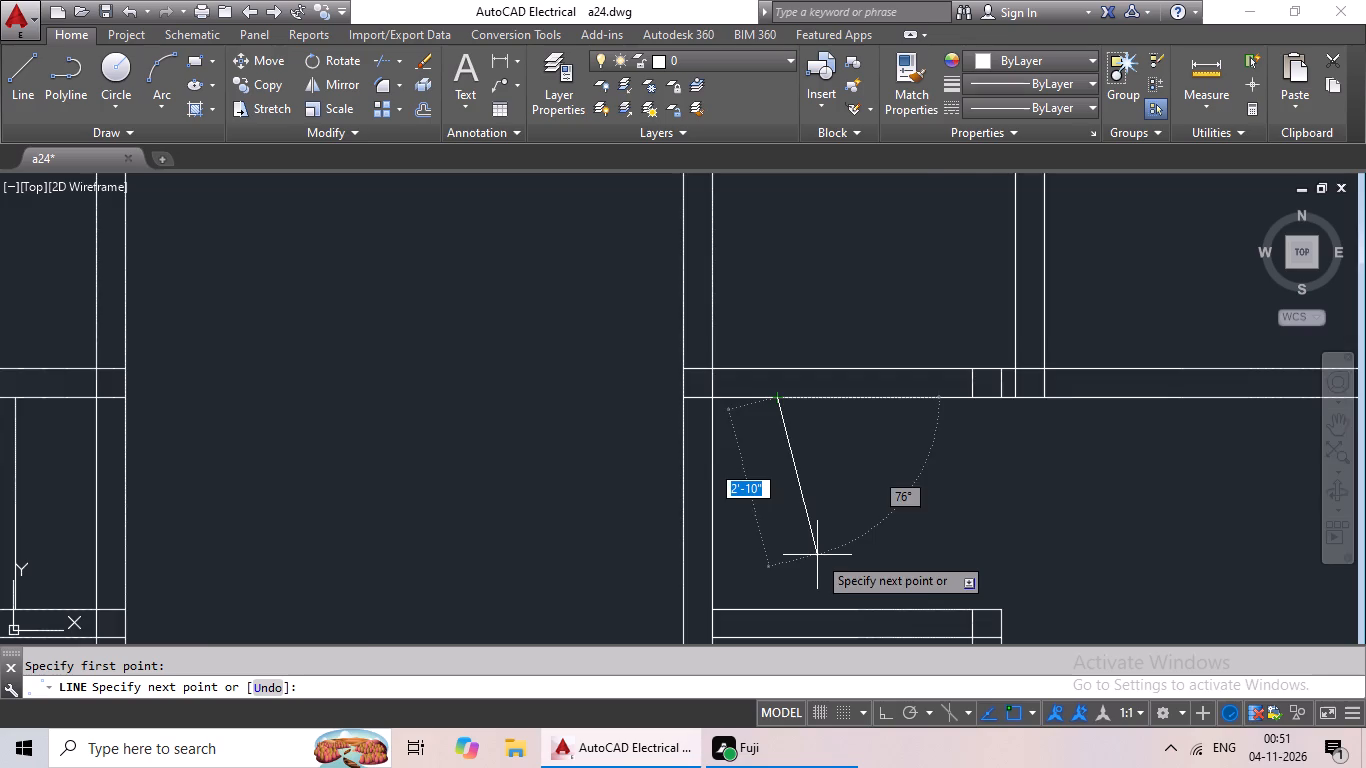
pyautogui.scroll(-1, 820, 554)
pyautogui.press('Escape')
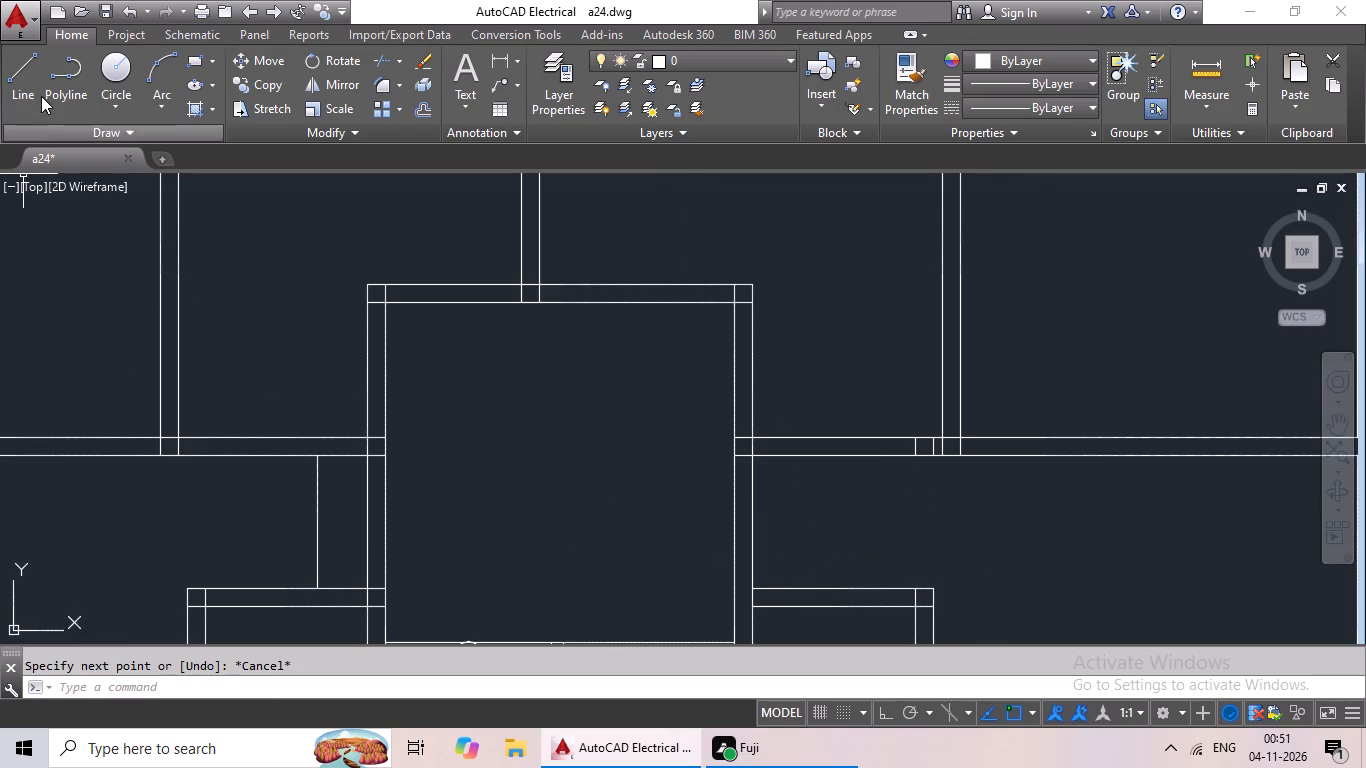
# Draw a vertical line about 3'-8" long from the long horizontal wall down to the right small room's top wall, beside the stair.
pyautogui.click(32, 91)
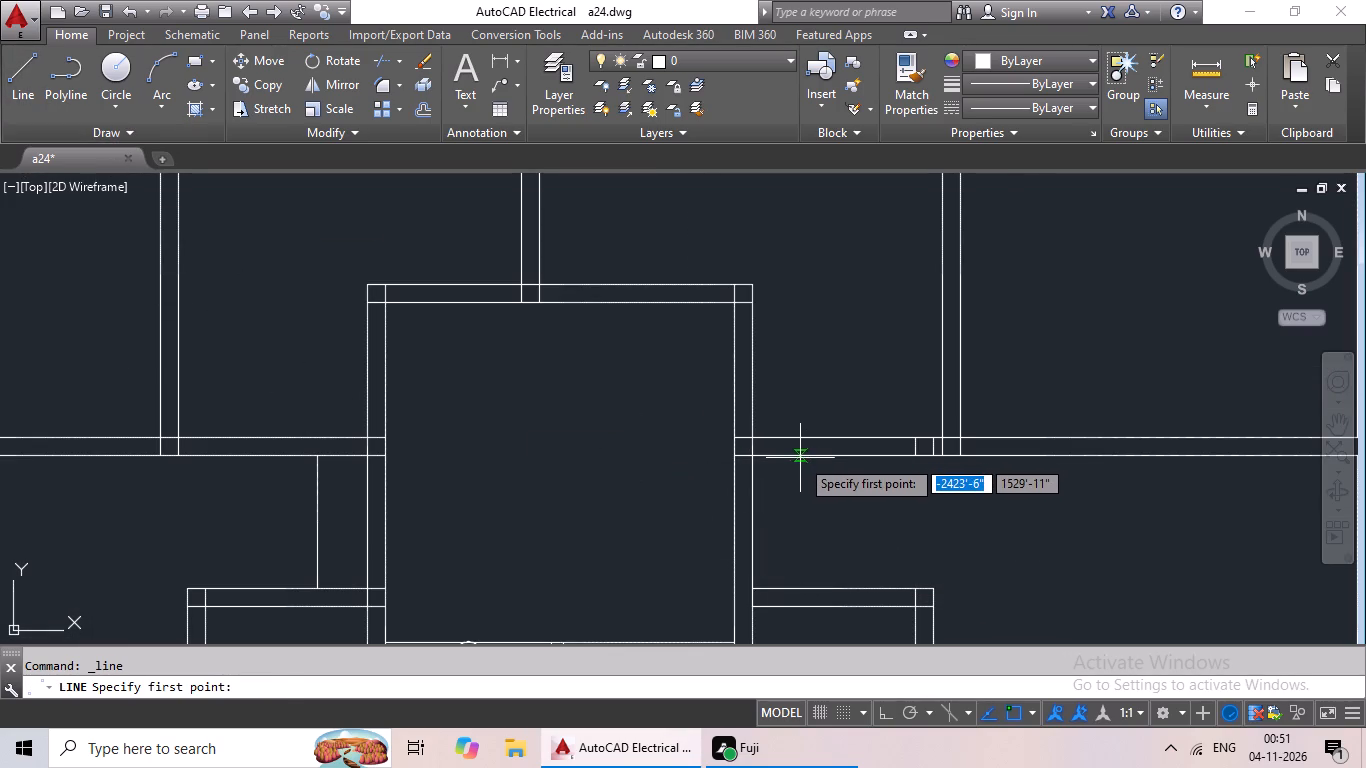
pyautogui.click(801, 457)
pyautogui.scroll(3, 807, 597)
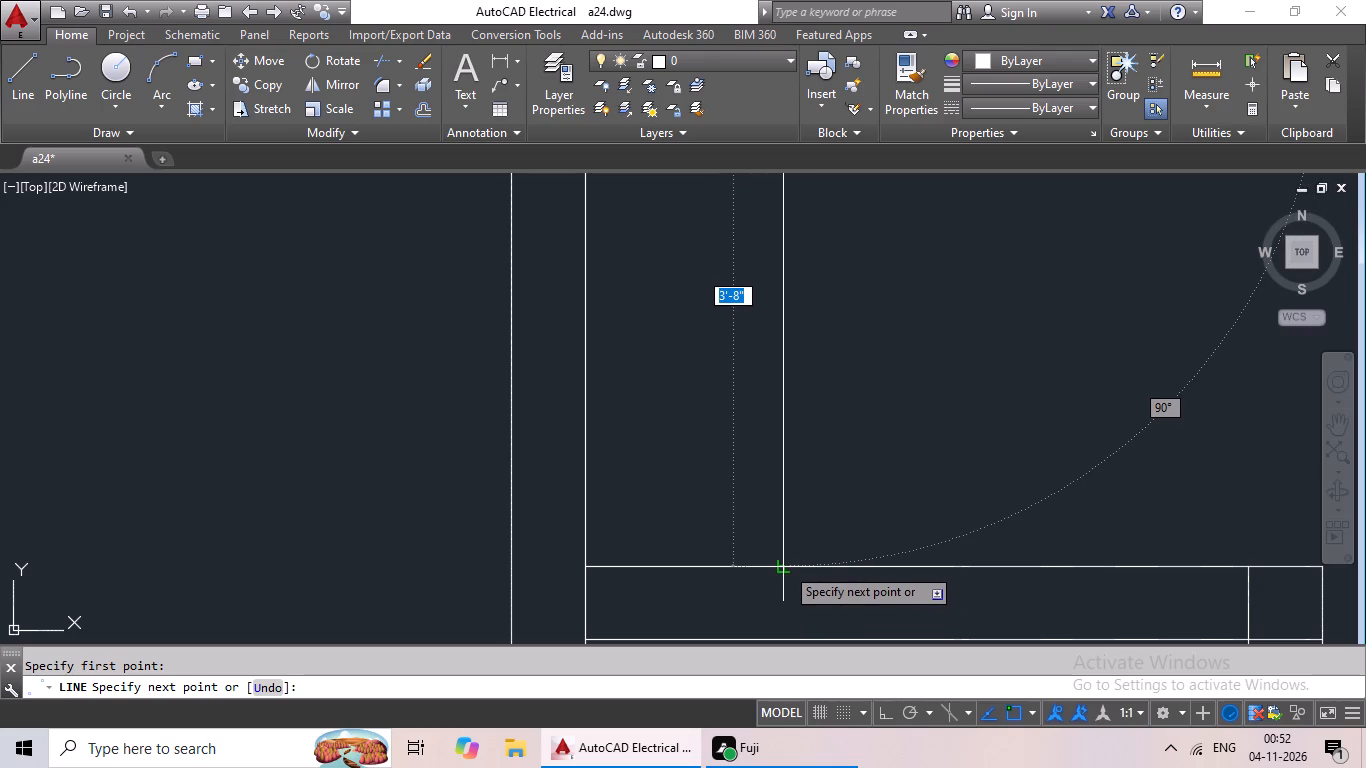
pyautogui.click(785, 566)
pyautogui.scroll(-2, 891, 477)
pyautogui.press('Escape')
# Delete the two leftover short vertical pieces inside the long horizontal wall above the right small room.
pyautogui.scroll(-4, 896, 473)
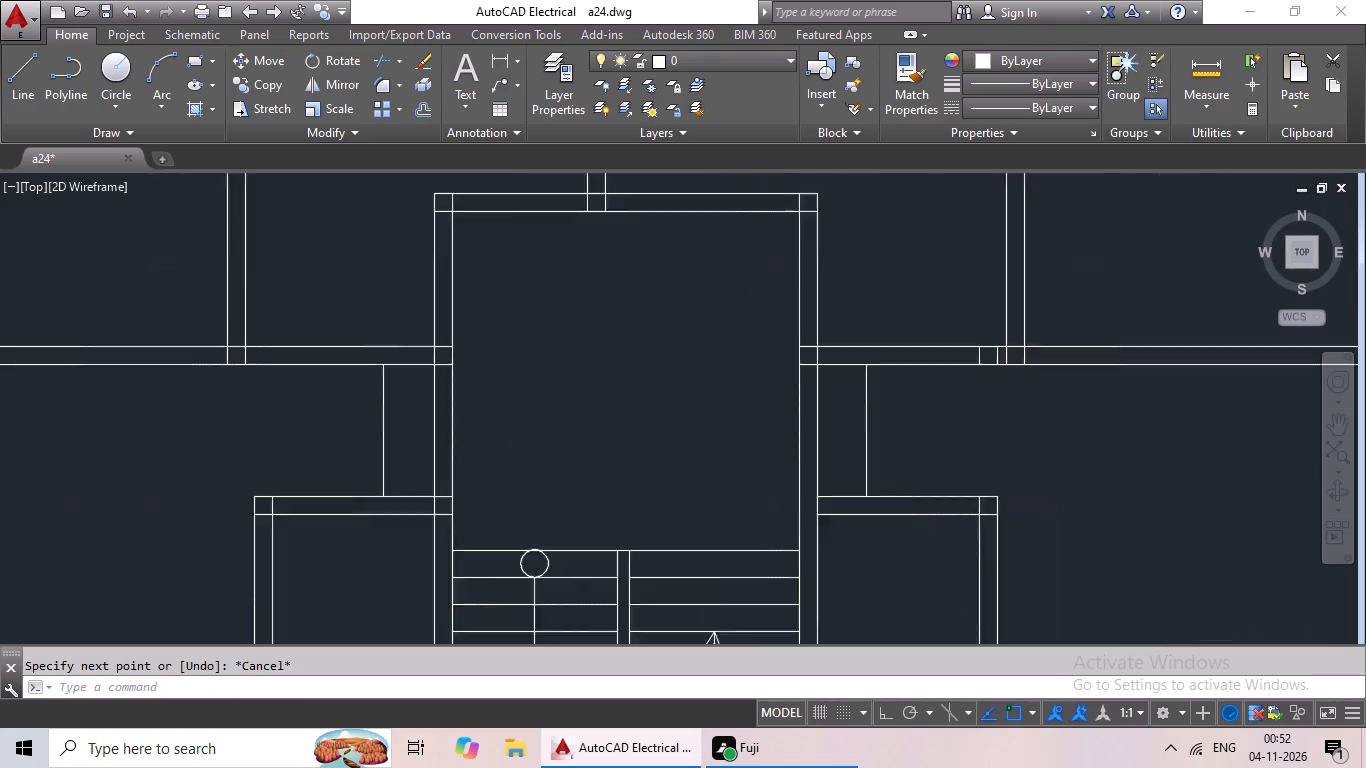
pyautogui.scroll(2, 947, 499)
pyautogui.moveTo(971, 479); pyautogui.dragTo(910, 494, button='middle')
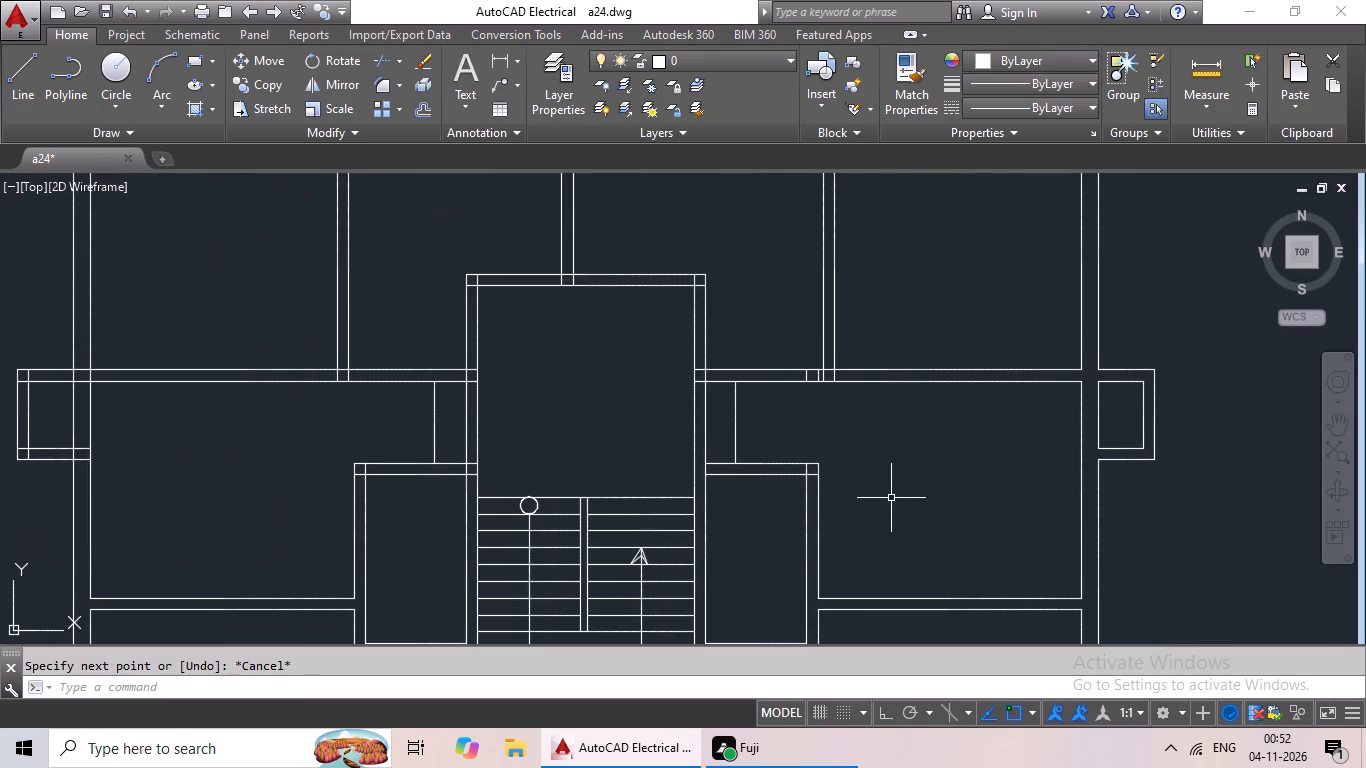
pyautogui.scroll(4, 783, 359)
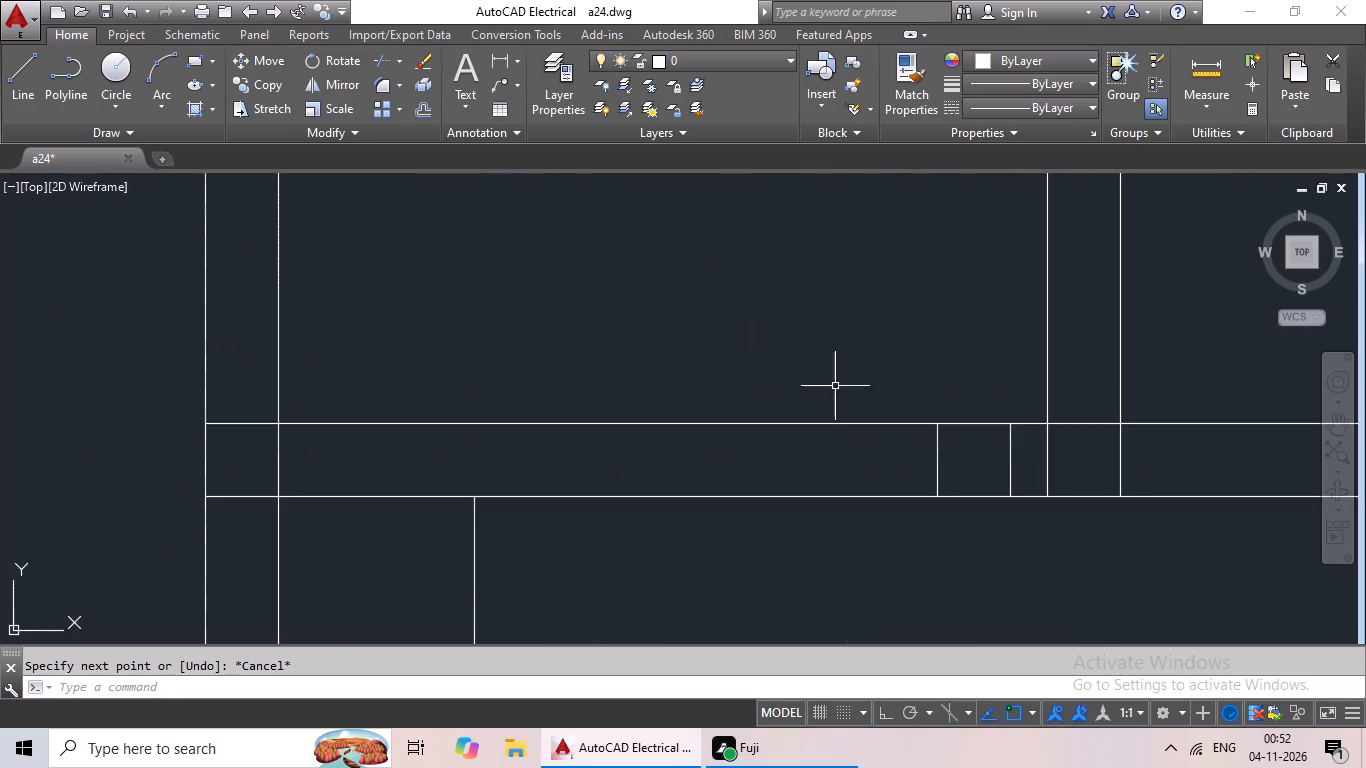
pyautogui.scroll(2, 973, 469)
pyautogui.moveTo(1096, 424); pyautogui.dragTo(763, 450)
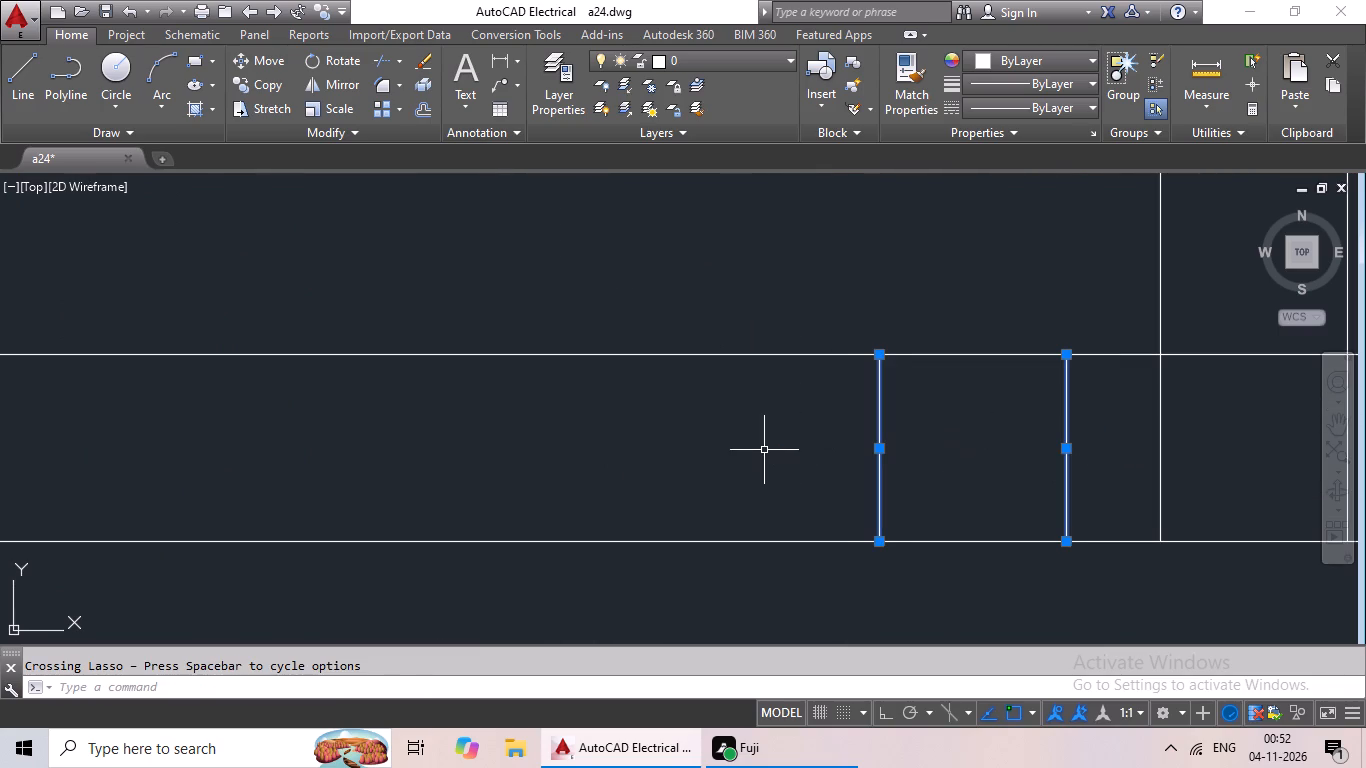
pyautogui.press('Delete')
# Trim the overlapping inner wall lines at the right small room's upper outer corner.
pyautogui.scroll(-6, 796, 436)
pyautogui.scroll(-2, 826, 520)
pyautogui.moveTo(867, 516); pyautogui.dragTo(917, 409, button='middle')
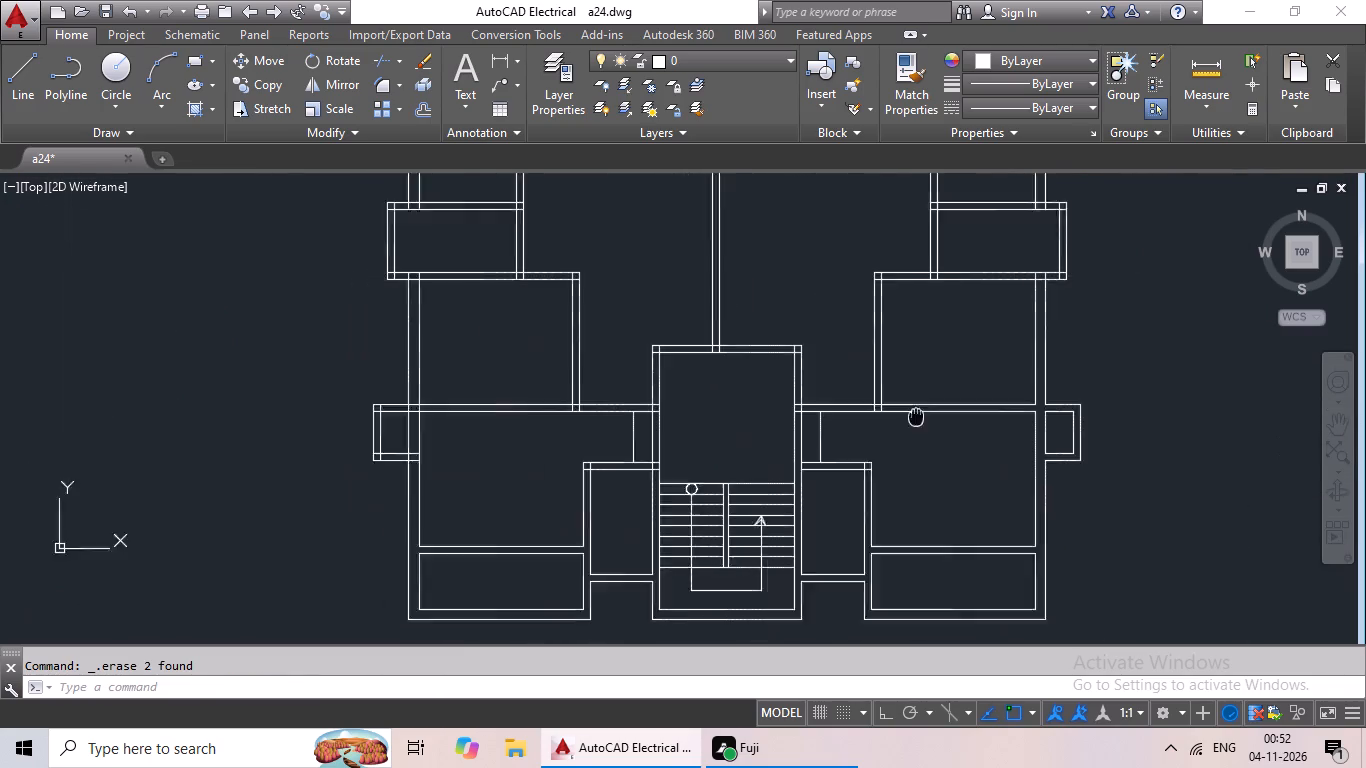
pyautogui.moveTo(917, 409); pyautogui.dragTo(930, 362, button='middle')
pyautogui.scroll(-2, 934, 369)
pyautogui.press('Escape')
pyautogui.press('Escape')
pyautogui.press('Escape')
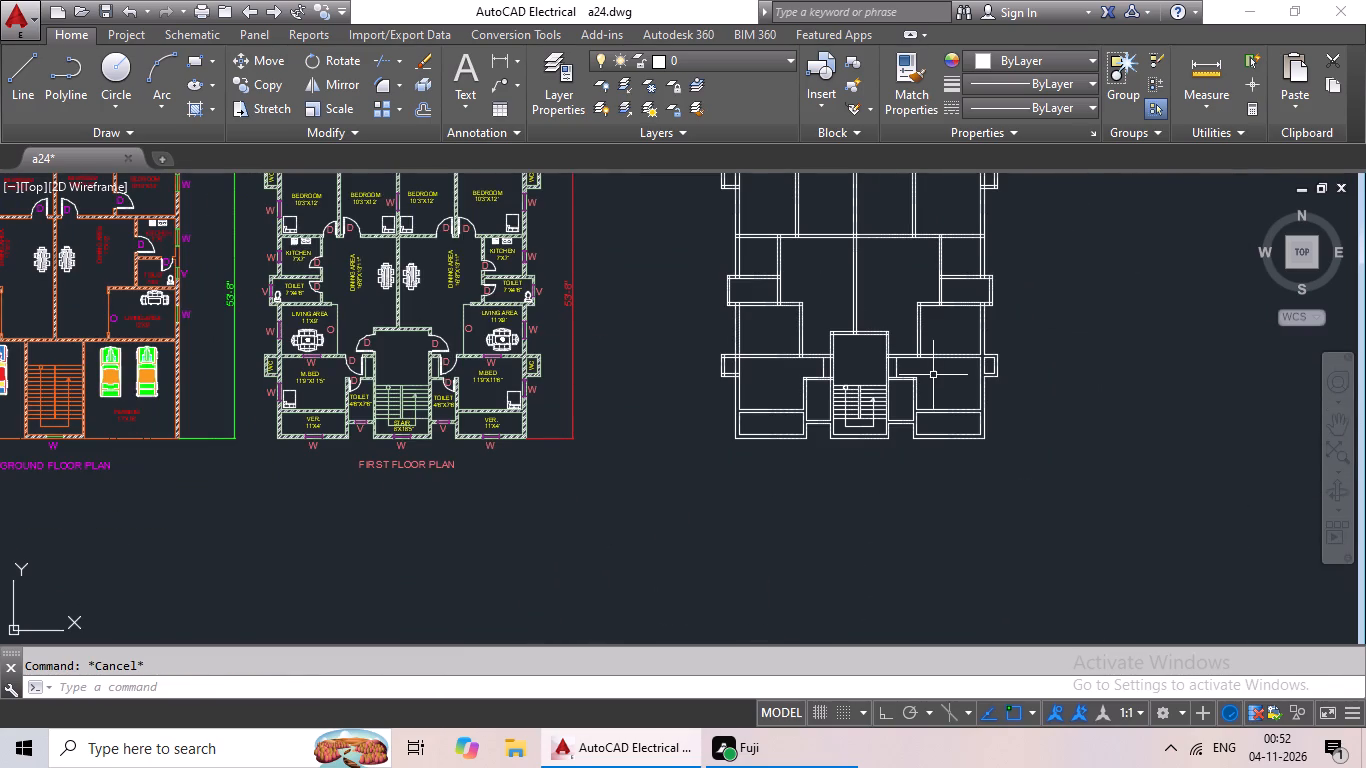
pyautogui.write('tr')
pyautogui.press('space')
pyautogui.press('space')
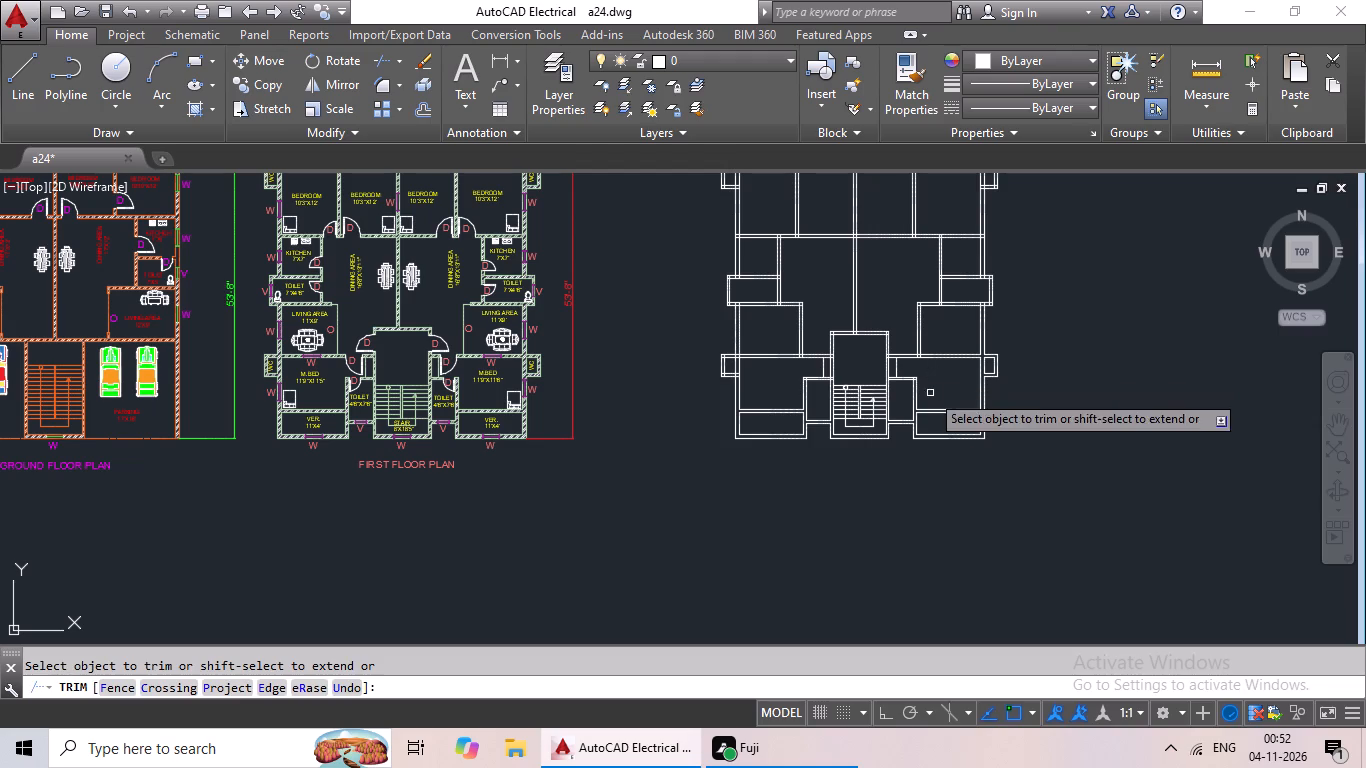
pyautogui.scroll(3, 1005, 361)
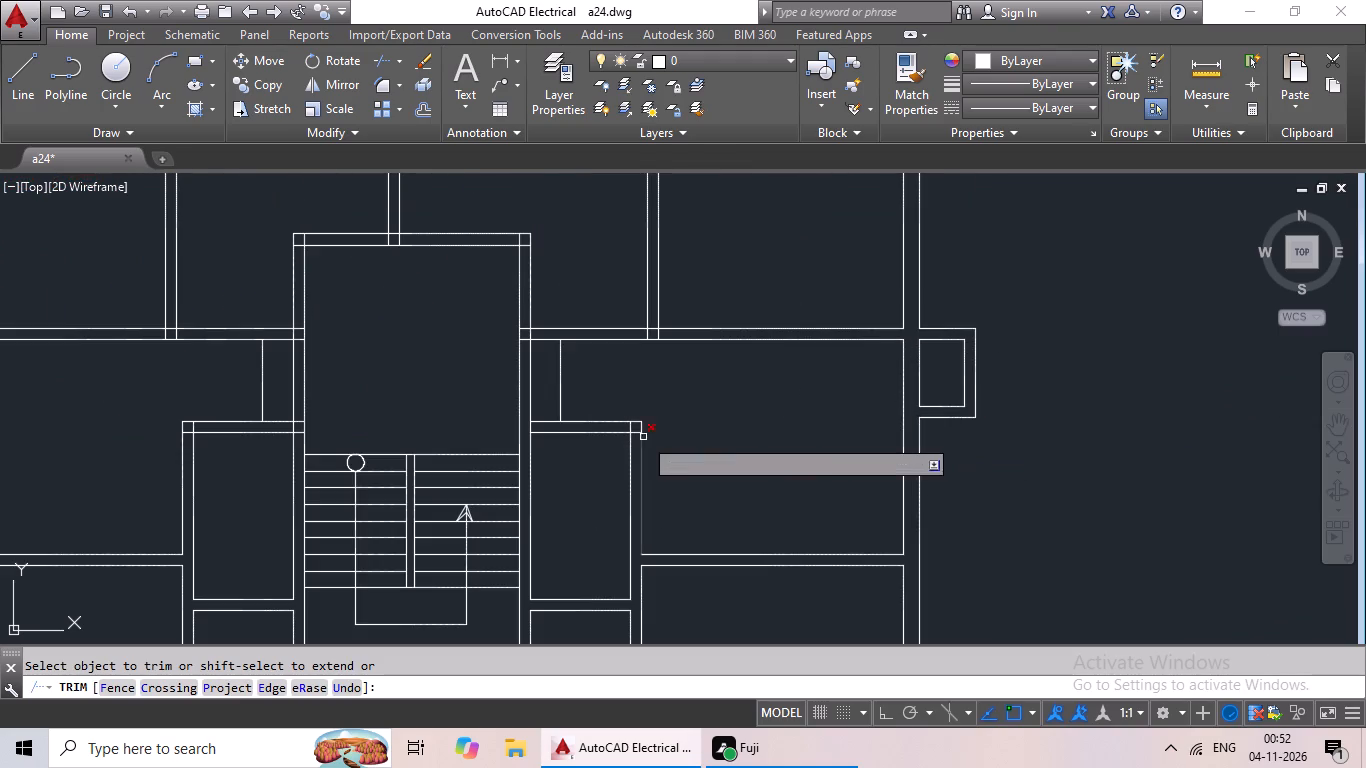
pyautogui.scroll(5, 643, 437)
pyautogui.moveTo(623, 362); pyautogui.dragTo(592, 465)
pyautogui.click(591, 465)
pyautogui.moveTo(598, 363); pyautogui.dragTo(512, 380)
pyautogui.click(512, 380)
pyautogui.scroll(-3, 600, 375)
pyautogui.scroll(2, 601, 374)
pyautogui.moveTo(614, 352); pyautogui.dragTo(505, 373)
pyautogui.click(505, 373)
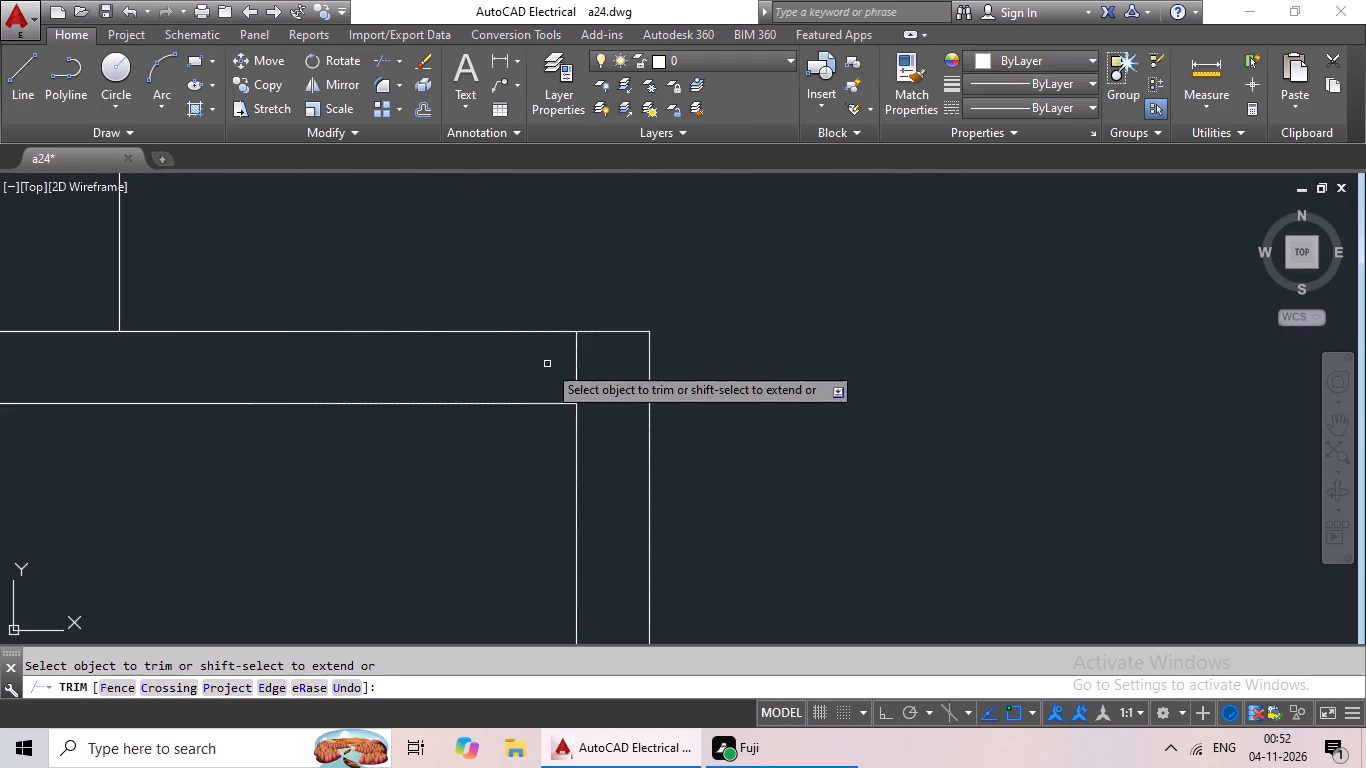
pyautogui.scroll(-6, 556, 361)
pyautogui.moveTo(515, 404); pyautogui.dragTo(615, 395, button='middle')
pyautogui.moveTo(612, 393); pyautogui.dragTo(724, 390, button='middle')
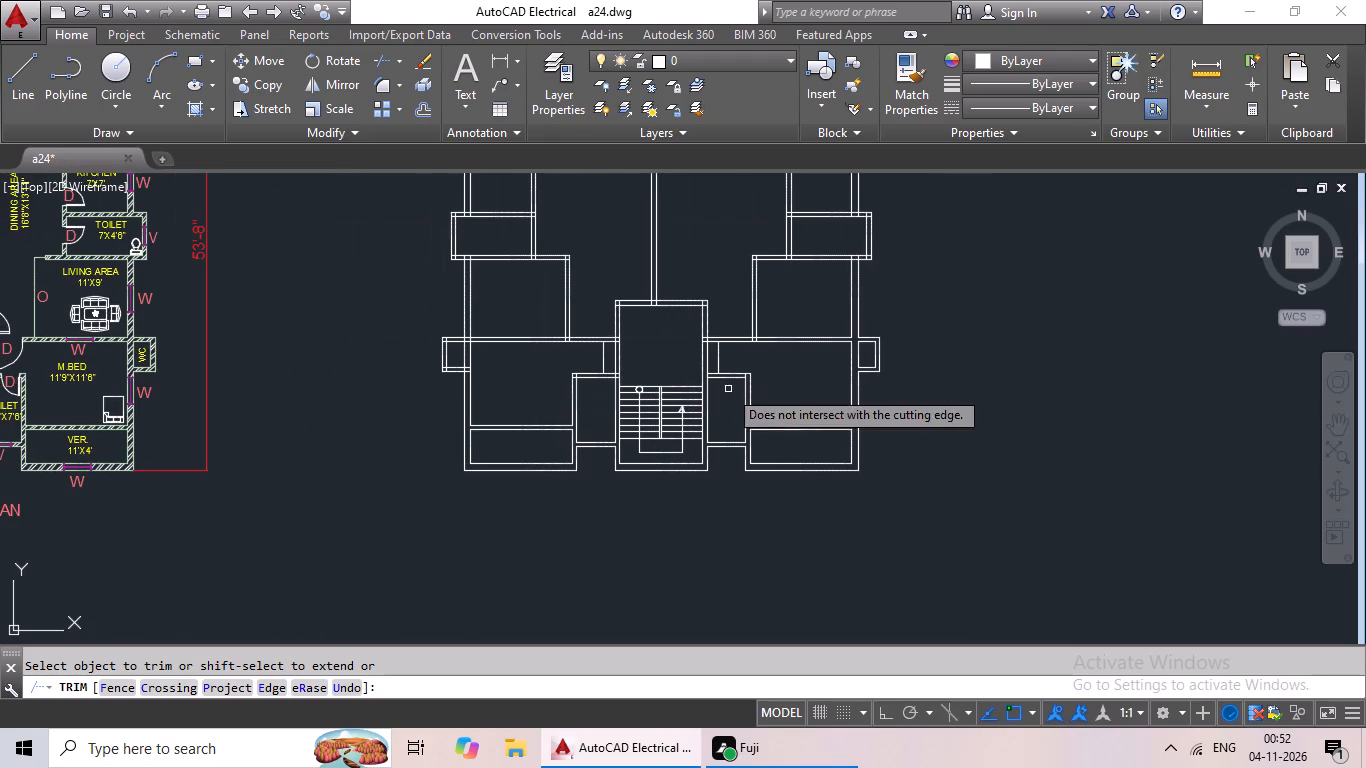
pyautogui.scroll(1, 749, 385)
pyautogui.moveTo(803, 383); pyautogui.dragTo(1033, 382, button='middle')
pyautogui.scroll(-1, 1030, 382)
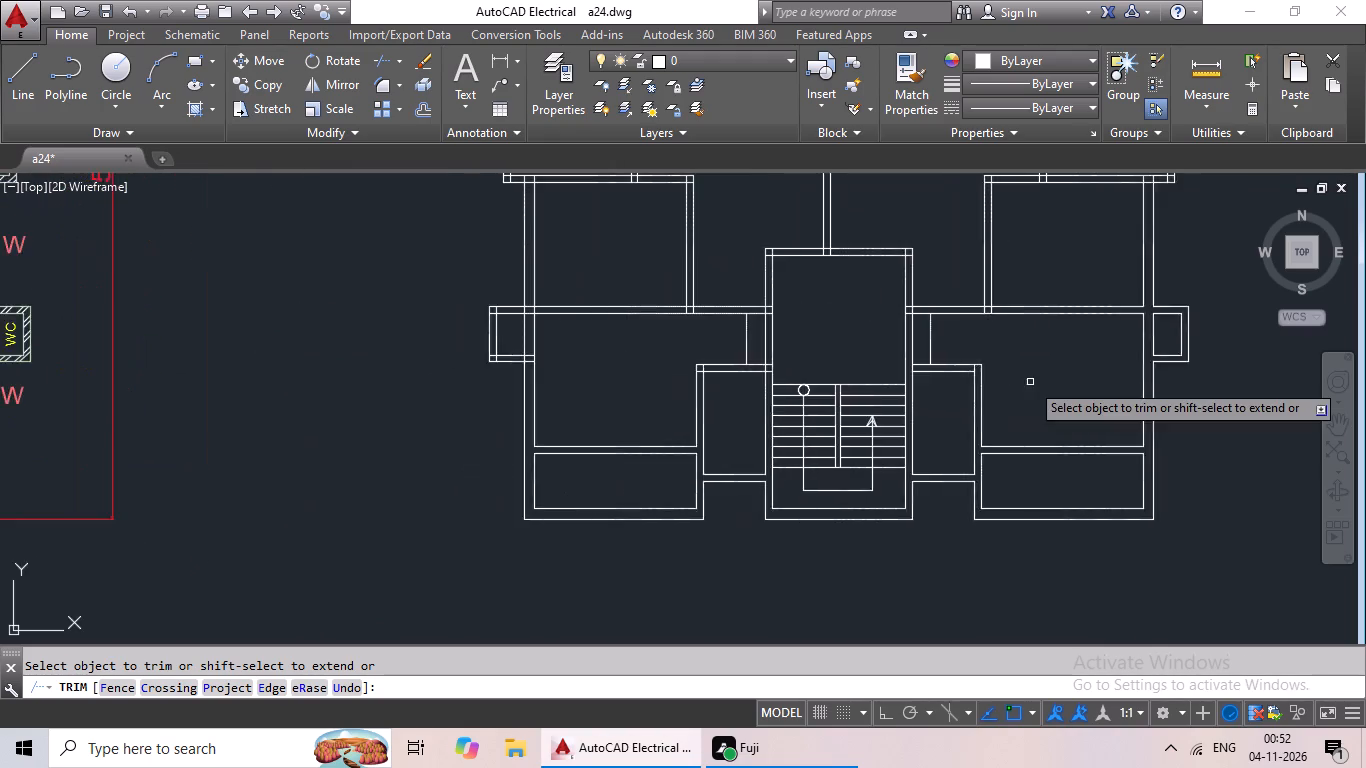
pyautogui.scroll(-1, 1030, 382)
pyautogui.scroll(3, 1010, 384)
pyautogui.press('Escape')
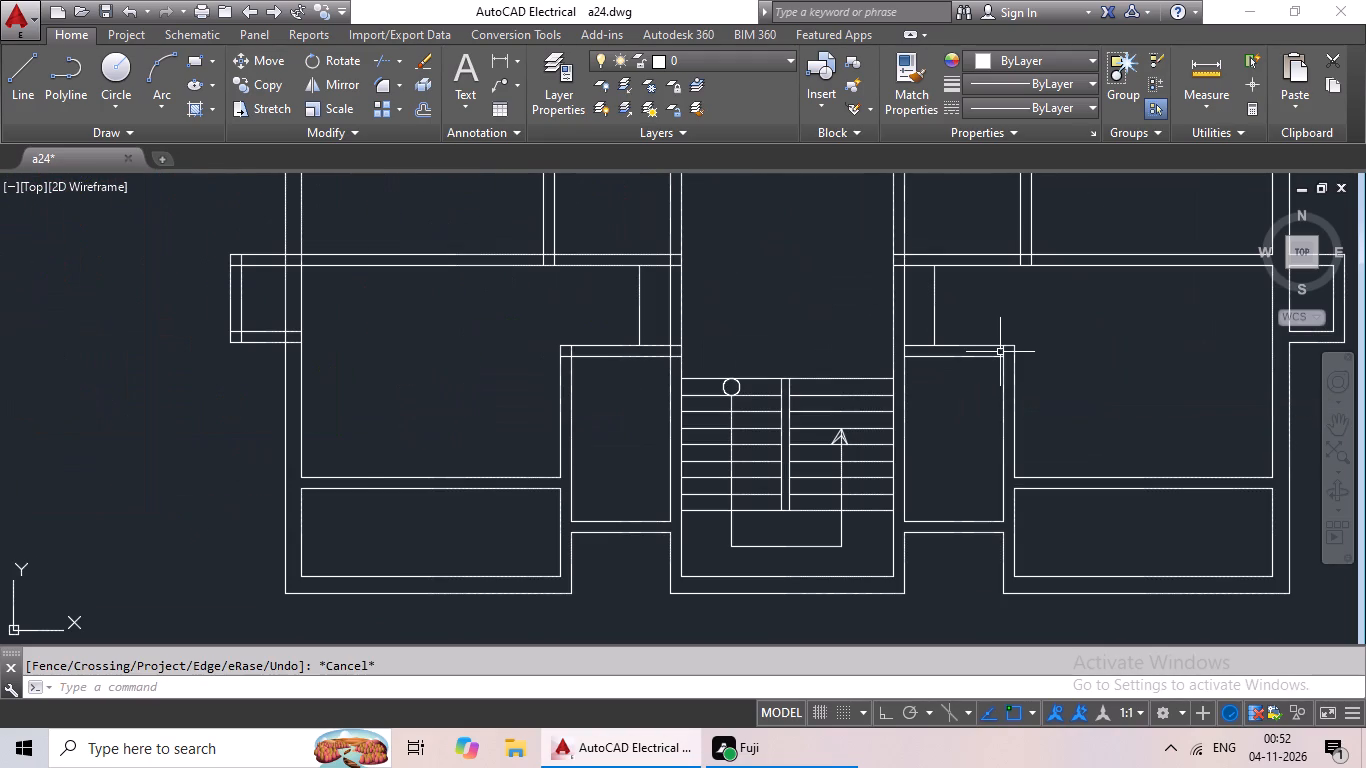
# Delete the leftover short vertical piece inside the right small room's top wall at its outer corner.
pyautogui.click(1001, 351)
pyautogui.press('Delete')
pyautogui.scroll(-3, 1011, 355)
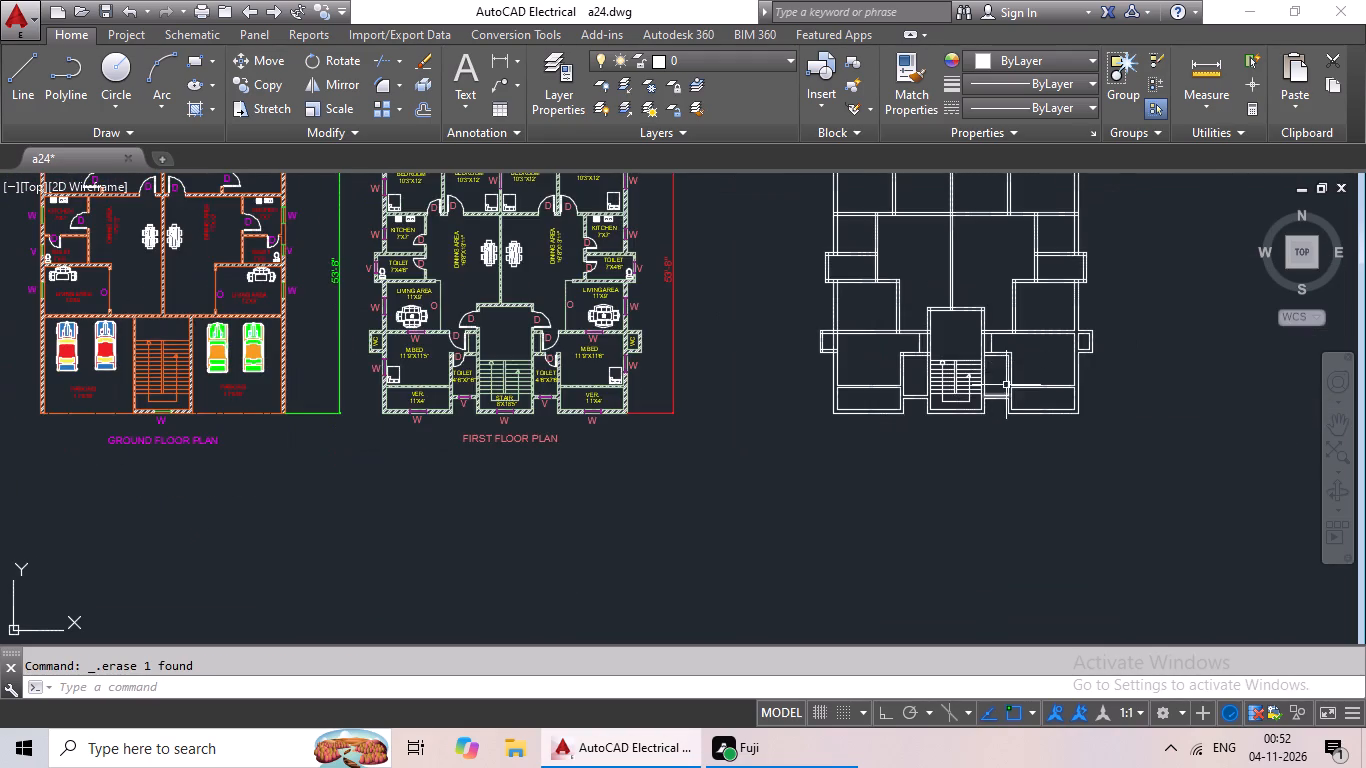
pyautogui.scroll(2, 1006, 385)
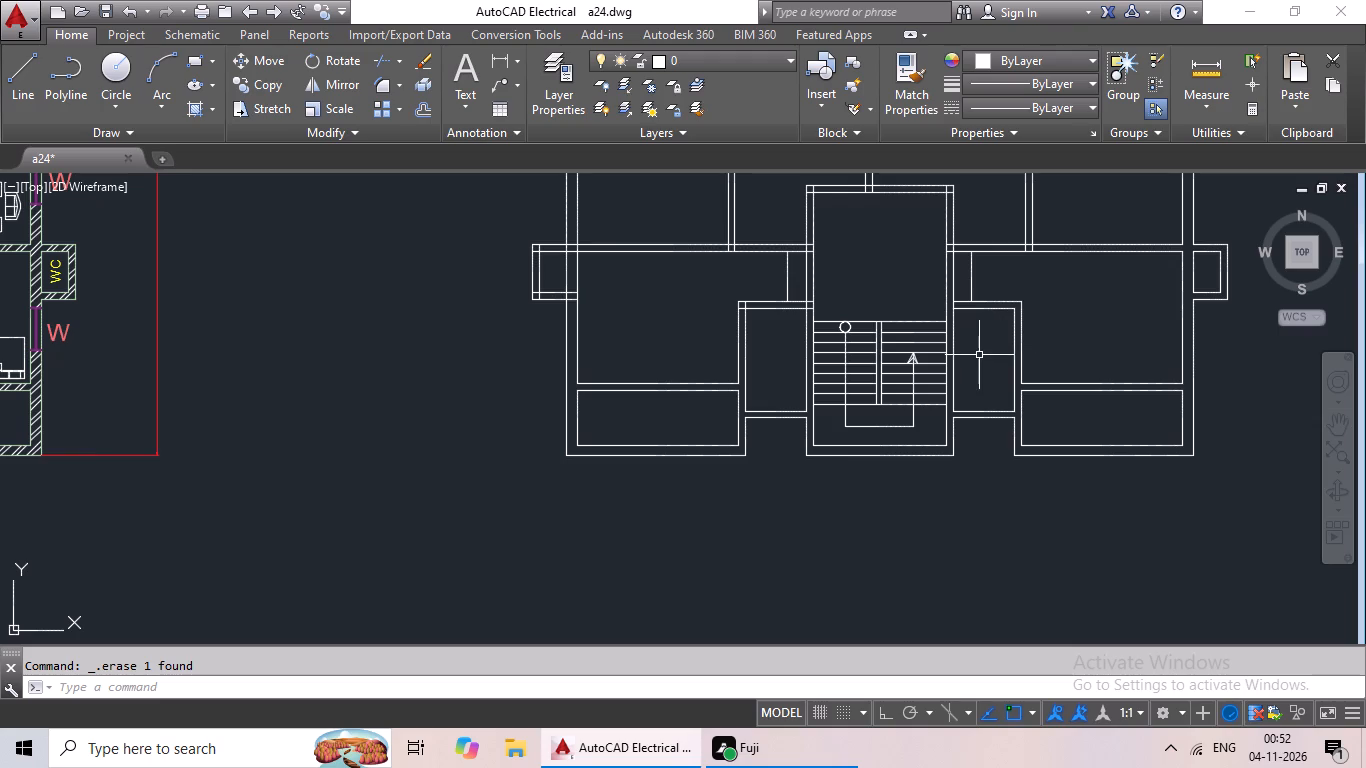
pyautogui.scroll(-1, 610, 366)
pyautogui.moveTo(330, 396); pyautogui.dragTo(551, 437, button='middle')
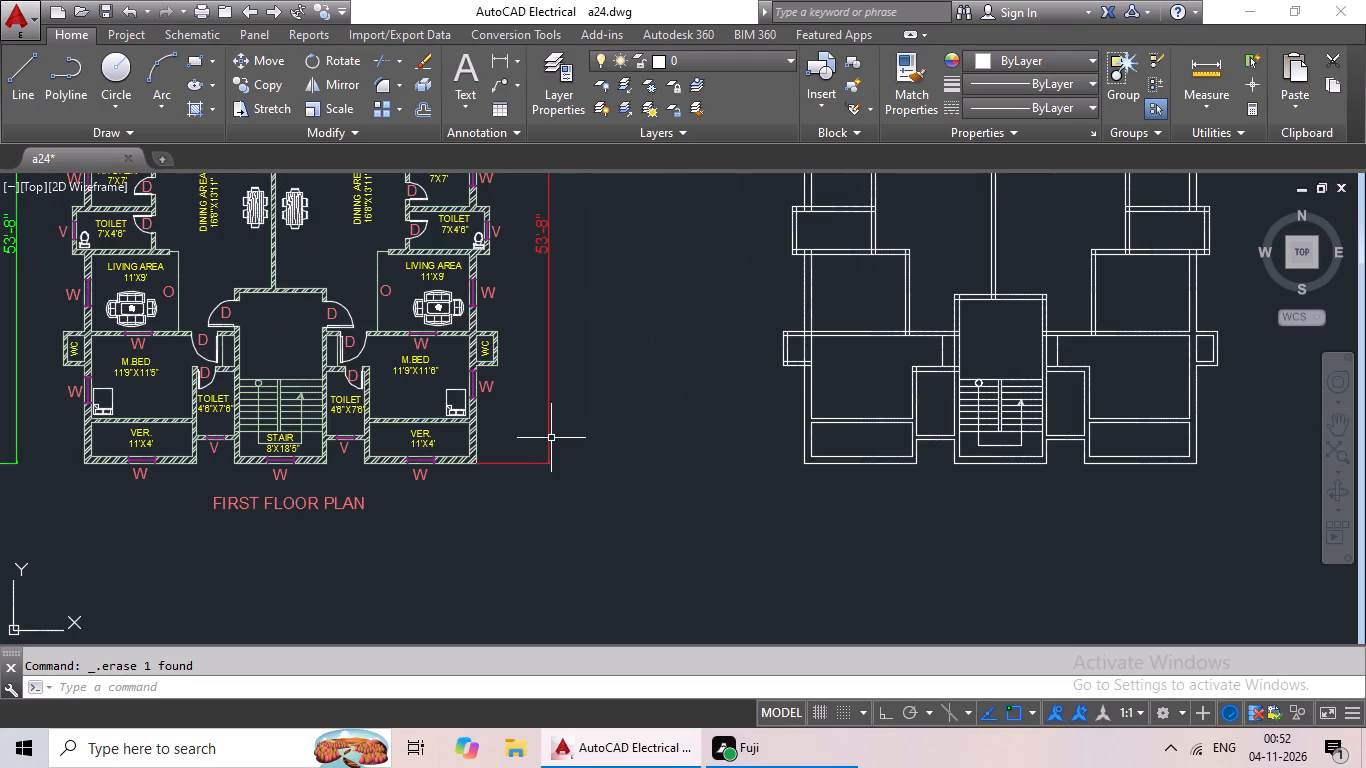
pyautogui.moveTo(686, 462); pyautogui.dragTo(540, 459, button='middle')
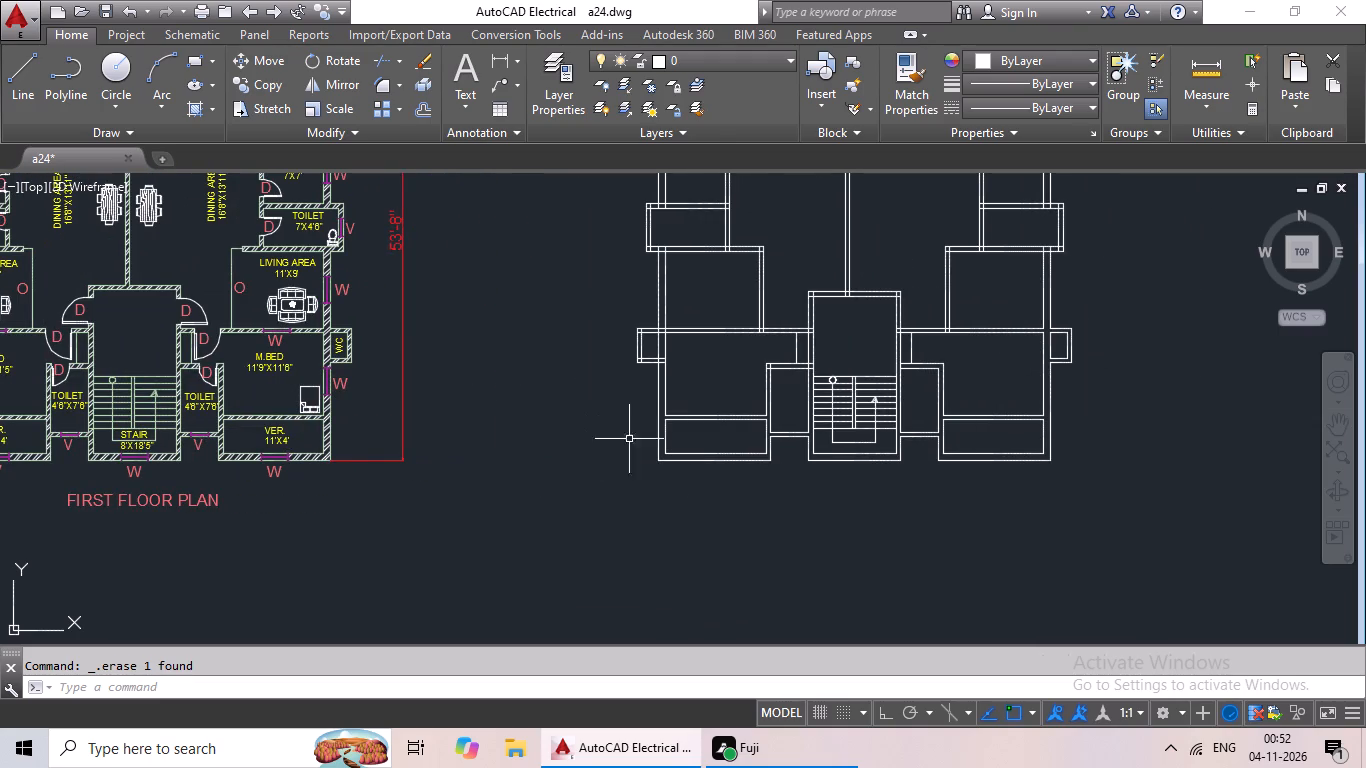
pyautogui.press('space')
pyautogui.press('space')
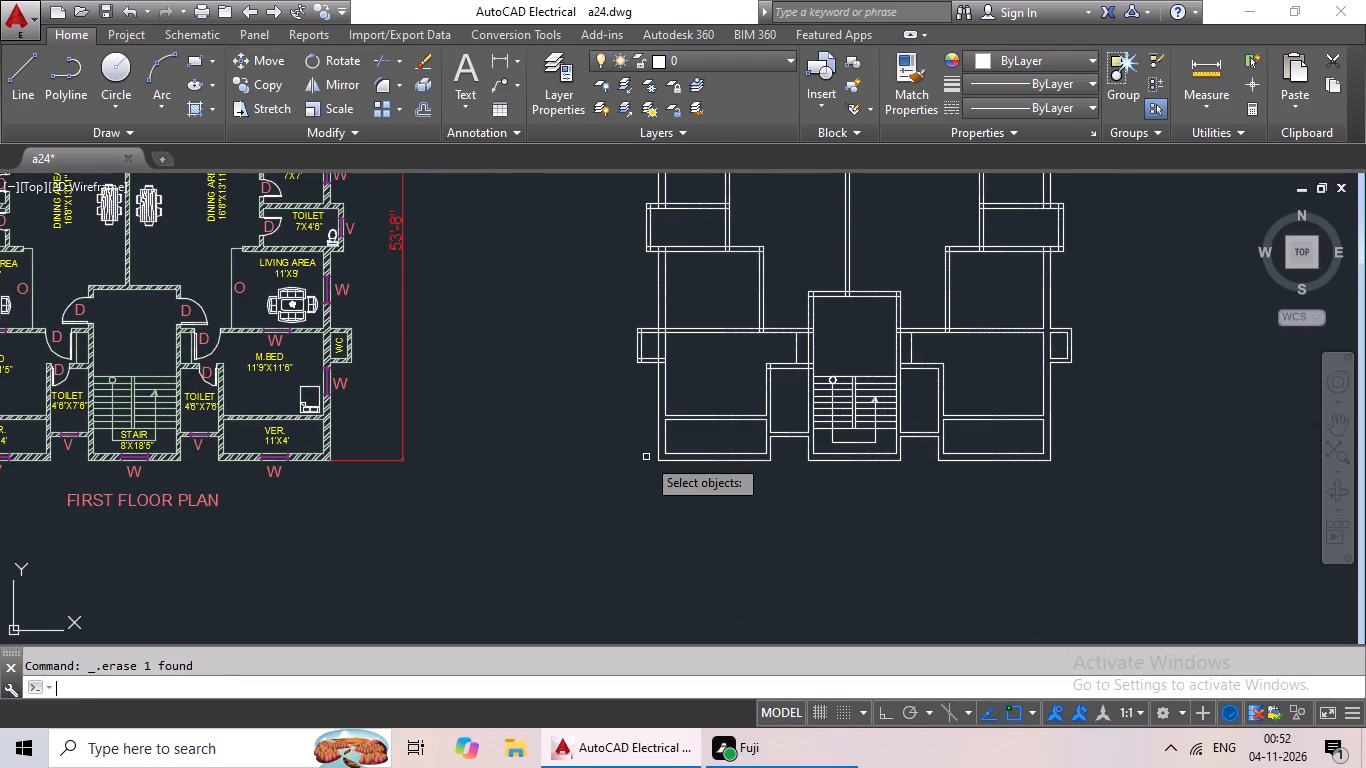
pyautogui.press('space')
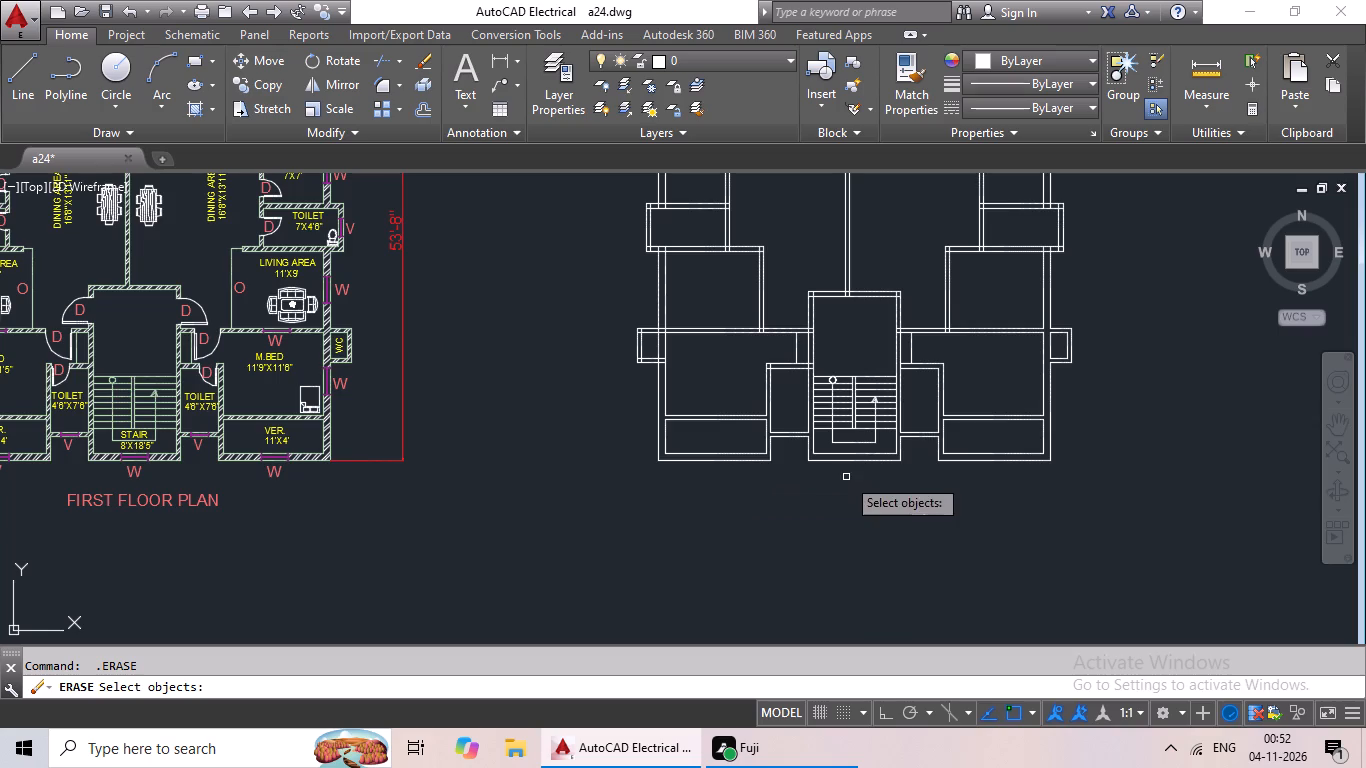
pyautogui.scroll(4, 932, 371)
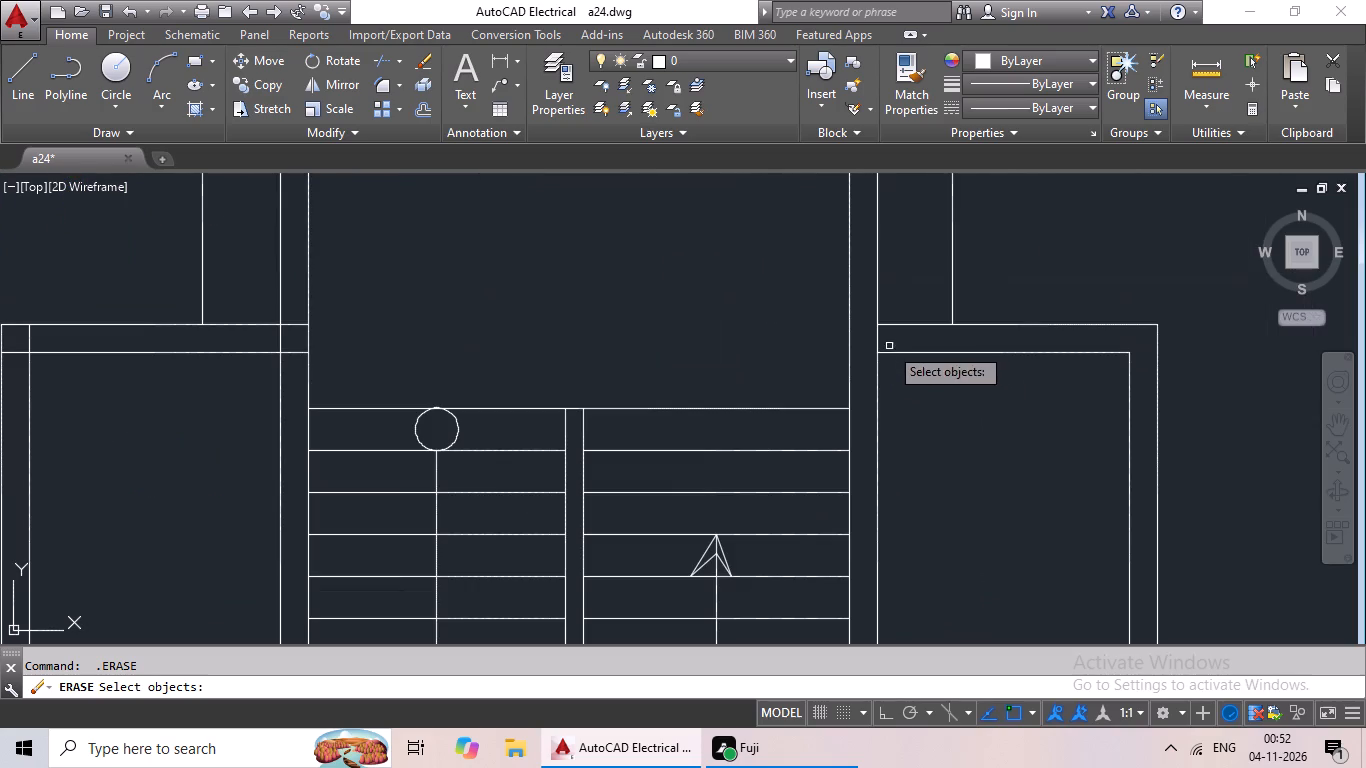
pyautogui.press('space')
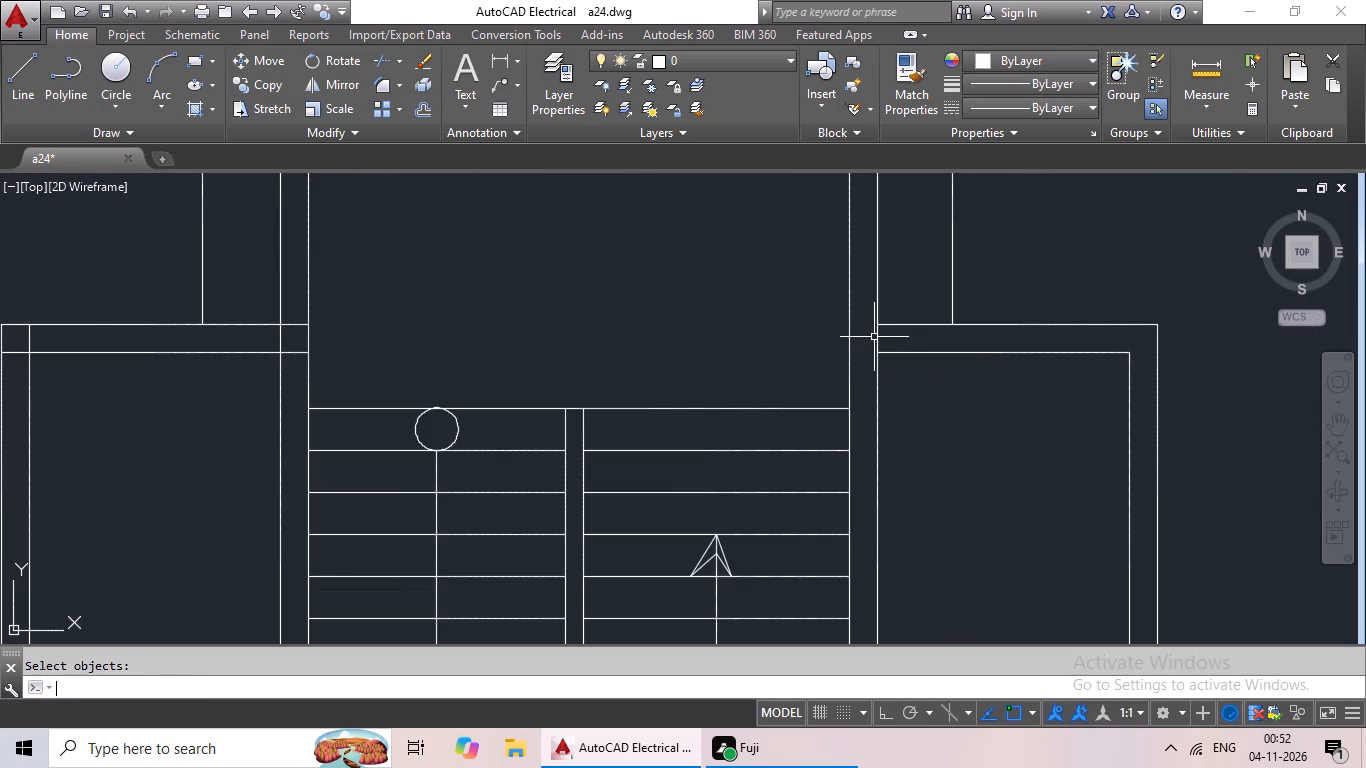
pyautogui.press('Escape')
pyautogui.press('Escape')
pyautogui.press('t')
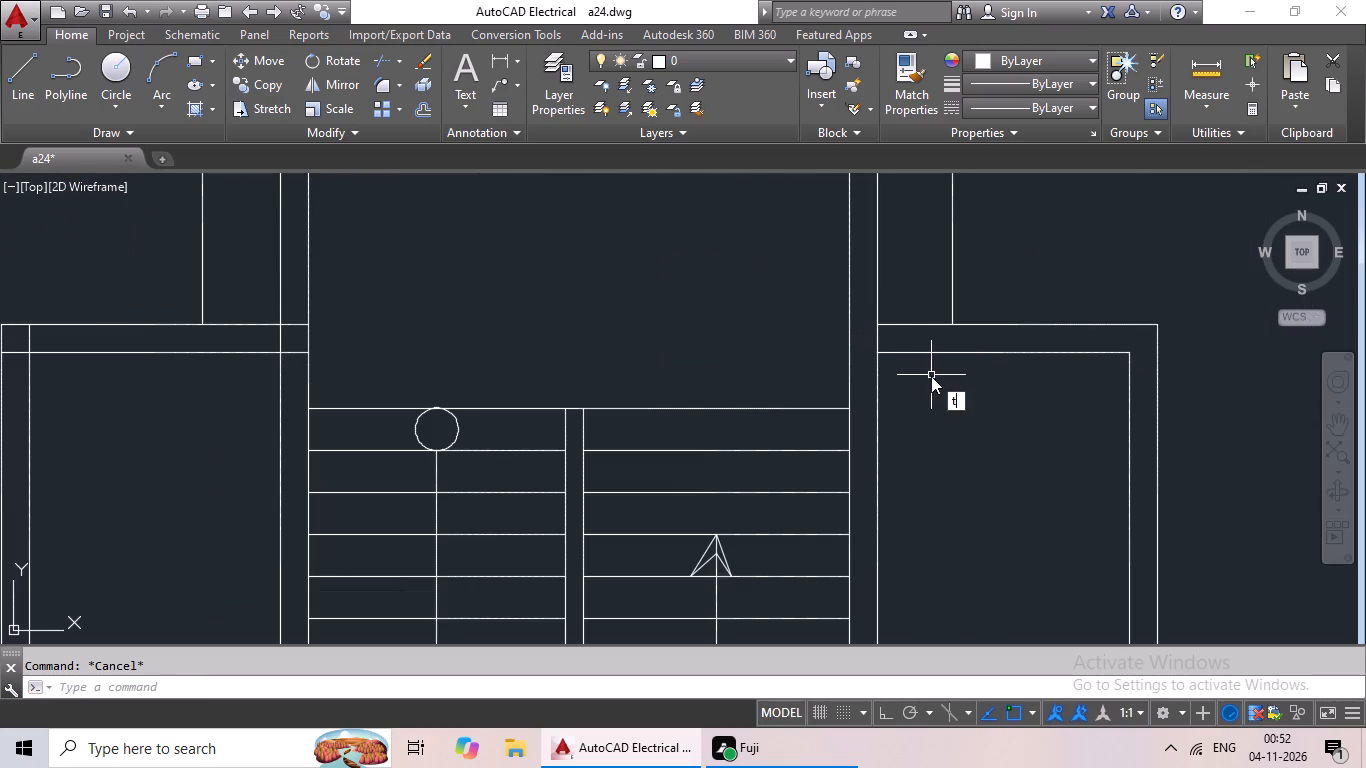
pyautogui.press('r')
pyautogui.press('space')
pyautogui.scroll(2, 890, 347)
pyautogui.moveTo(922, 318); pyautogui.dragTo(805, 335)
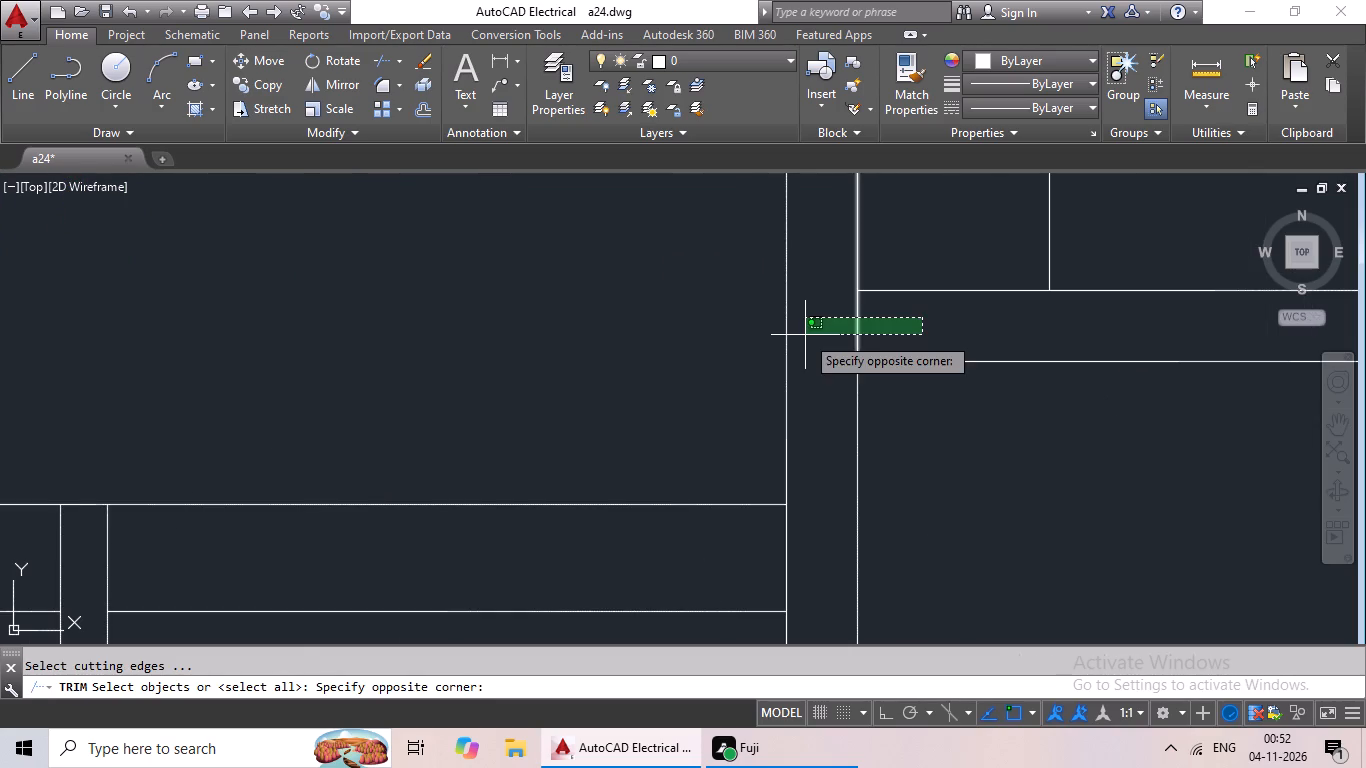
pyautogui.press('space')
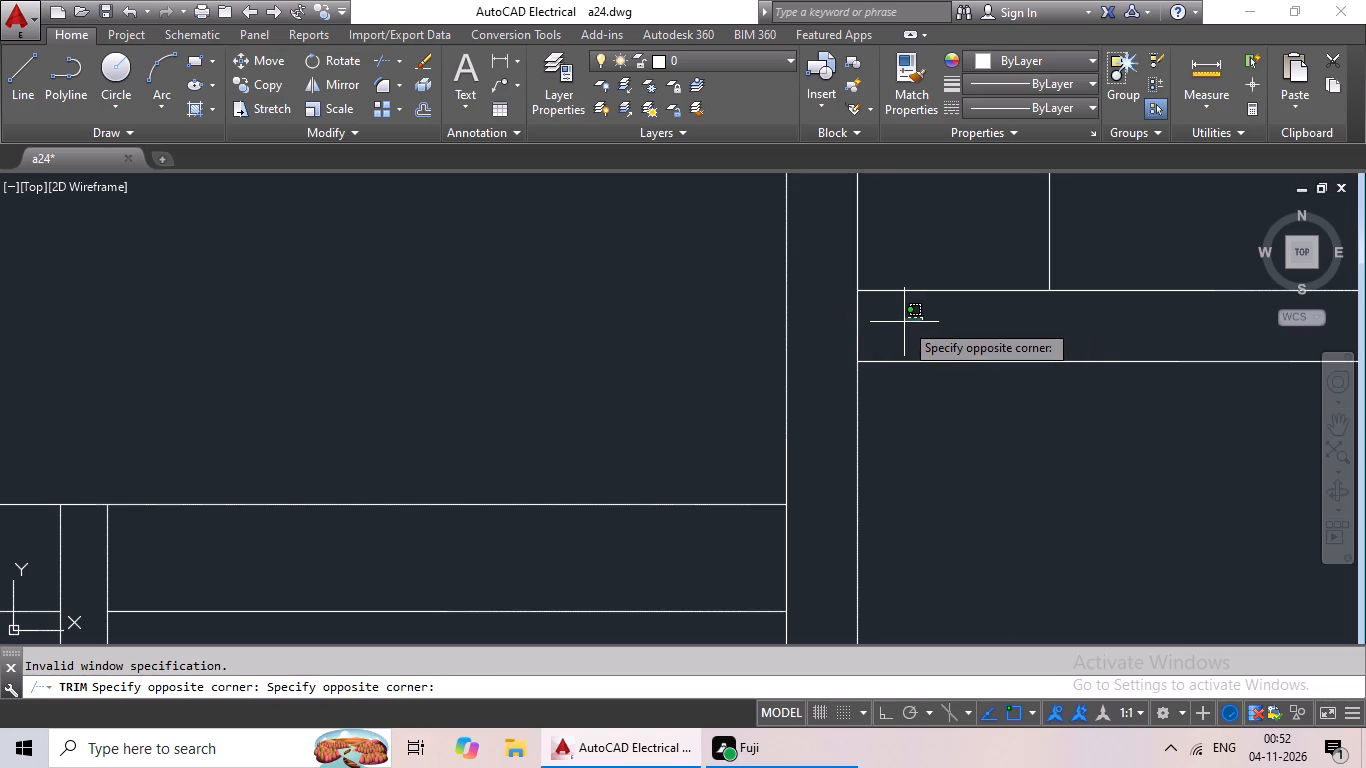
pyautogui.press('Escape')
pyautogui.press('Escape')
# Trim the outer line of the stair's right wall where the right small room's top wall meets it.
pyautogui.write('tr')
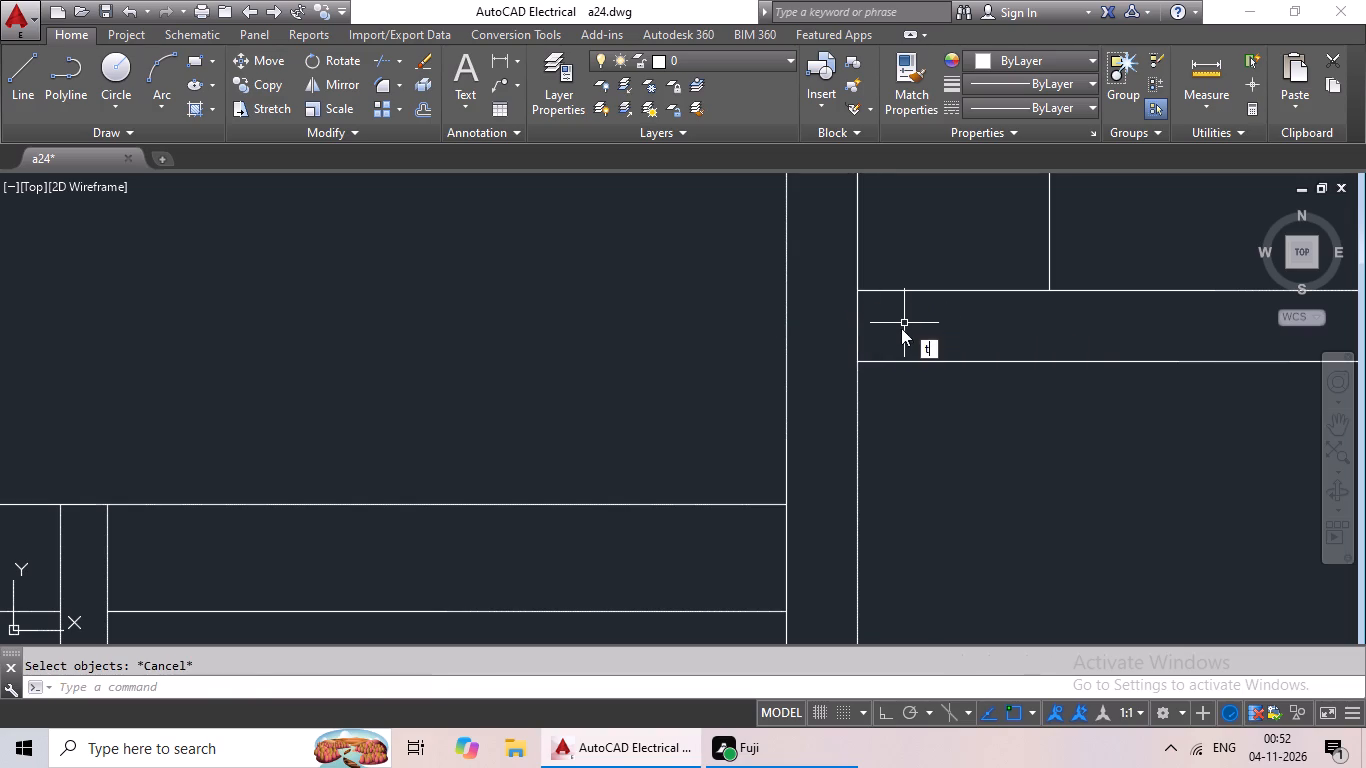
pyautogui.press('space')
pyautogui.press('space')
pyautogui.moveTo(893, 304); pyautogui.dragTo(819, 336)
pyautogui.click(818, 337)
pyautogui.scroll(-5, 879, 326)
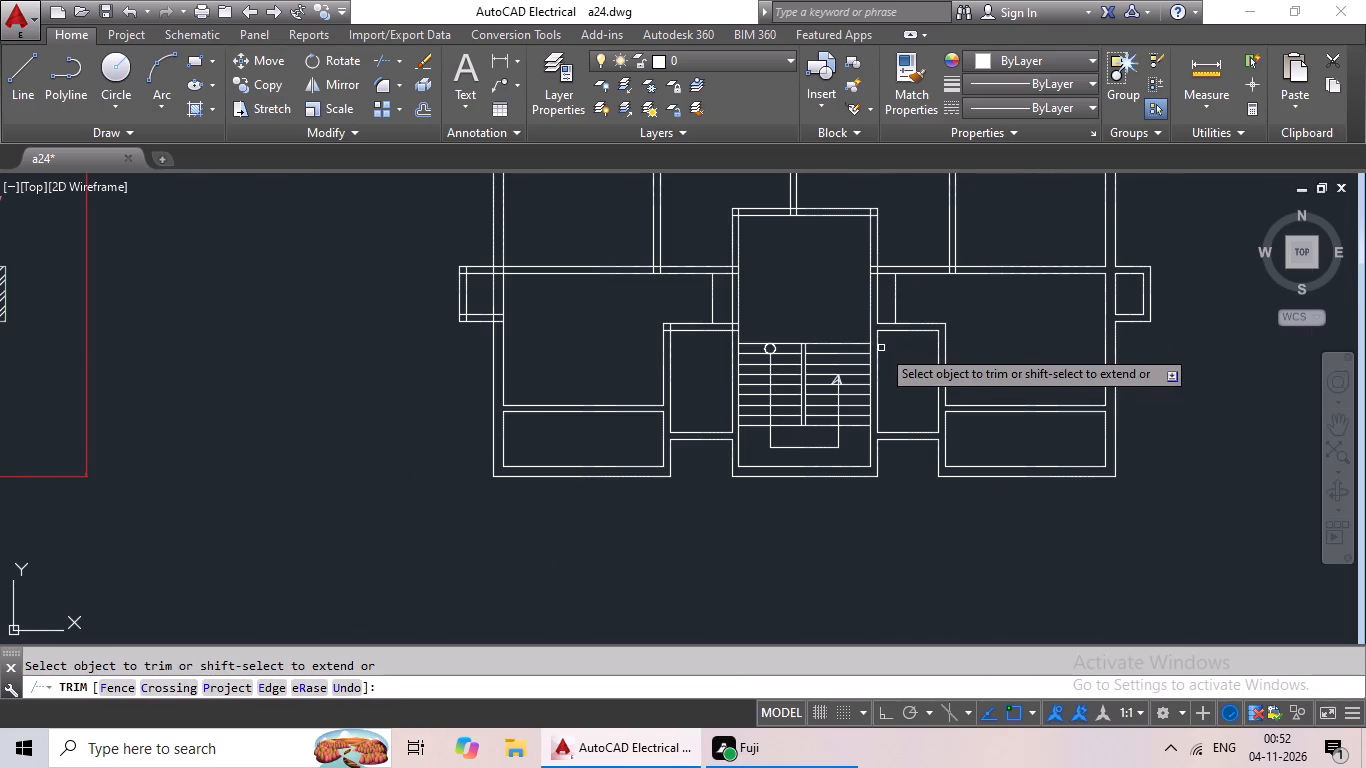
# Trim the overlapping lines where the vertical partition meets the long horizontal wall on the stair's right side.
pyautogui.scroll(3, 1014, 263)
pyautogui.moveTo(1039, 307); pyautogui.dragTo(1023, 312, button='middle')
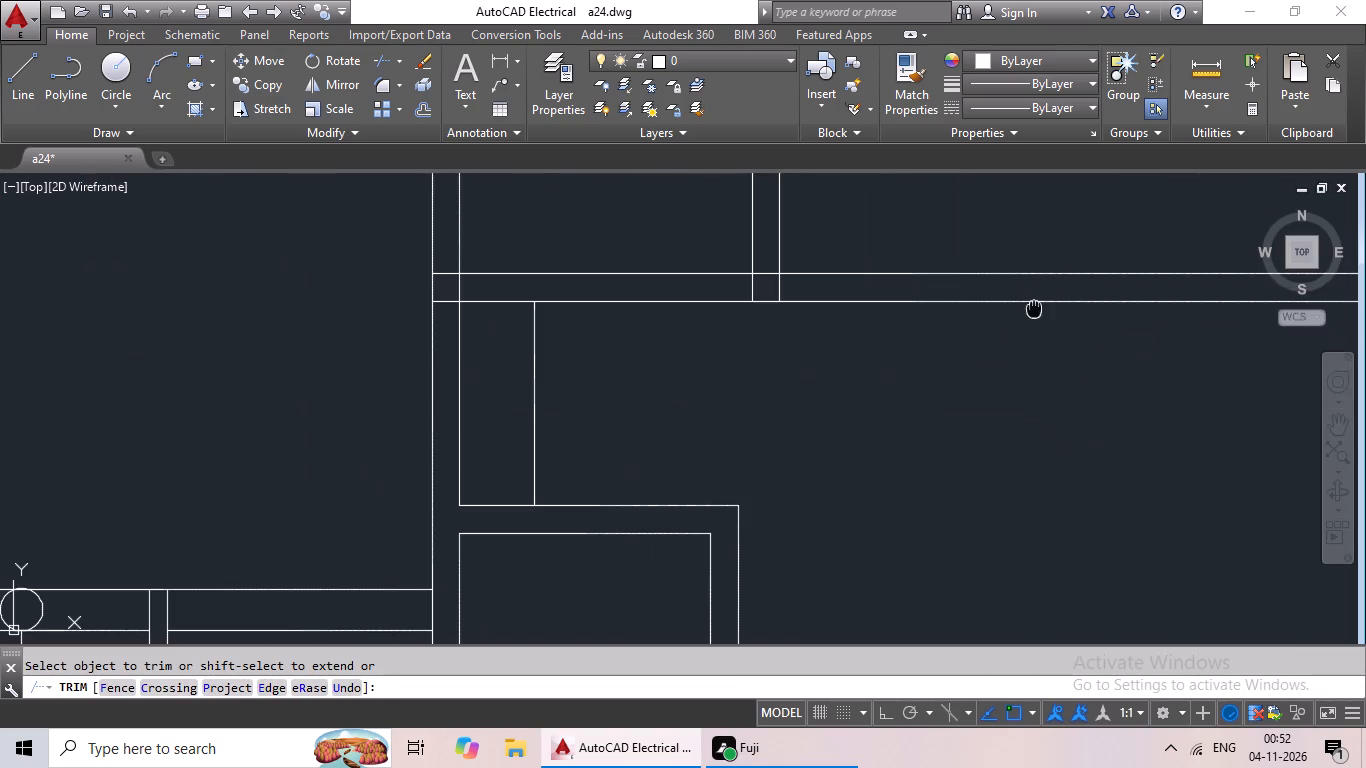
pyautogui.moveTo(1023, 312); pyautogui.dragTo(600, 368, button='middle')
pyautogui.scroll(-2, 847, 401)
pyautogui.scroll(4, 619, 379)
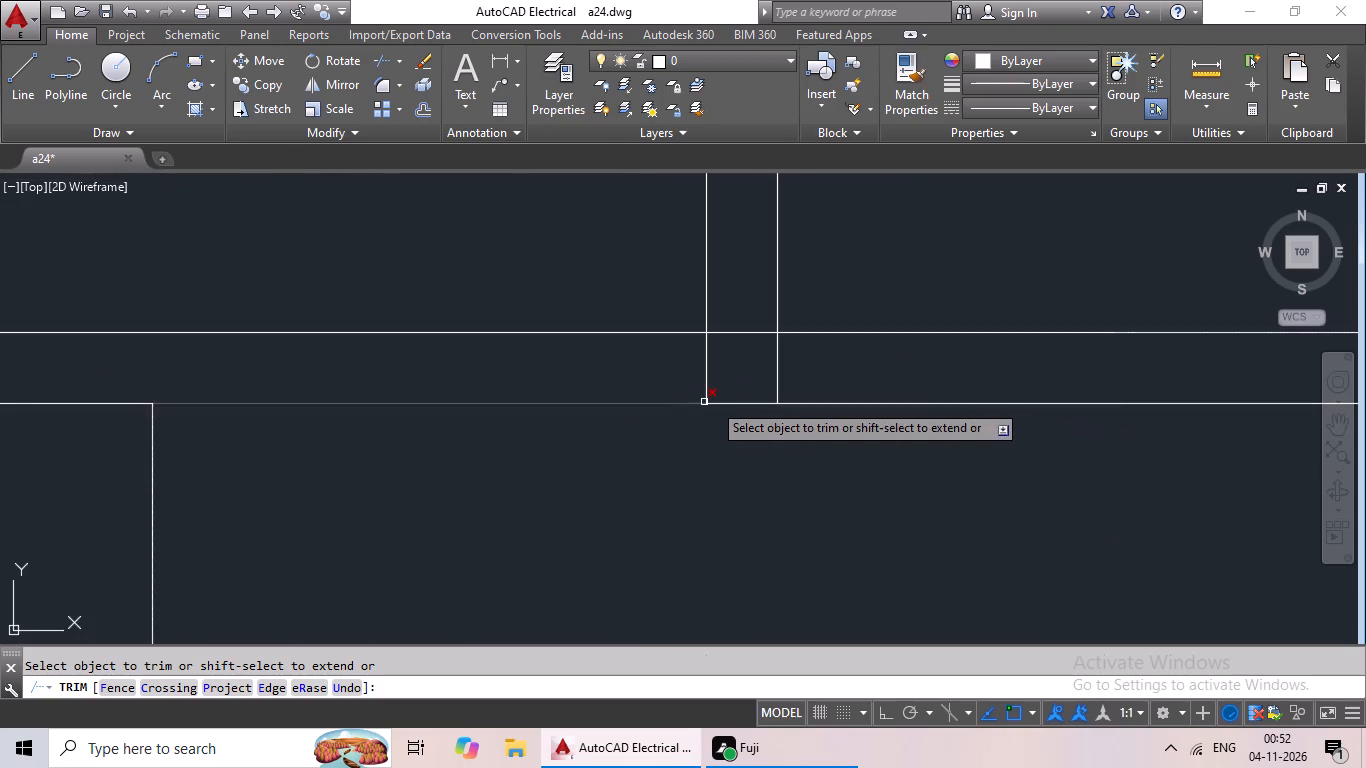
pyautogui.scroll(3, 734, 401)
pyautogui.moveTo(1022, 330); pyautogui.dragTo(951, 499, button='middle')
pyautogui.moveTo(981, 392); pyautogui.dragTo(438, 468)
pyautogui.moveTo(442, 459); pyautogui.dragTo(472, 449)
pyautogui.moveTo(752, 235); pyautogui.dragTo(644, 421)
pyautogui.moveTo(647, 413); pyautogui.dragTo(686, 406)
pyautogui.scroll(-4, 722, 405)
# Trim the overlapping lines where the long horizontal wall meets the stair's right wall.
pyautogui.moveTo(301, 408); pyautogui.dragTo(302, 408, button='middle')
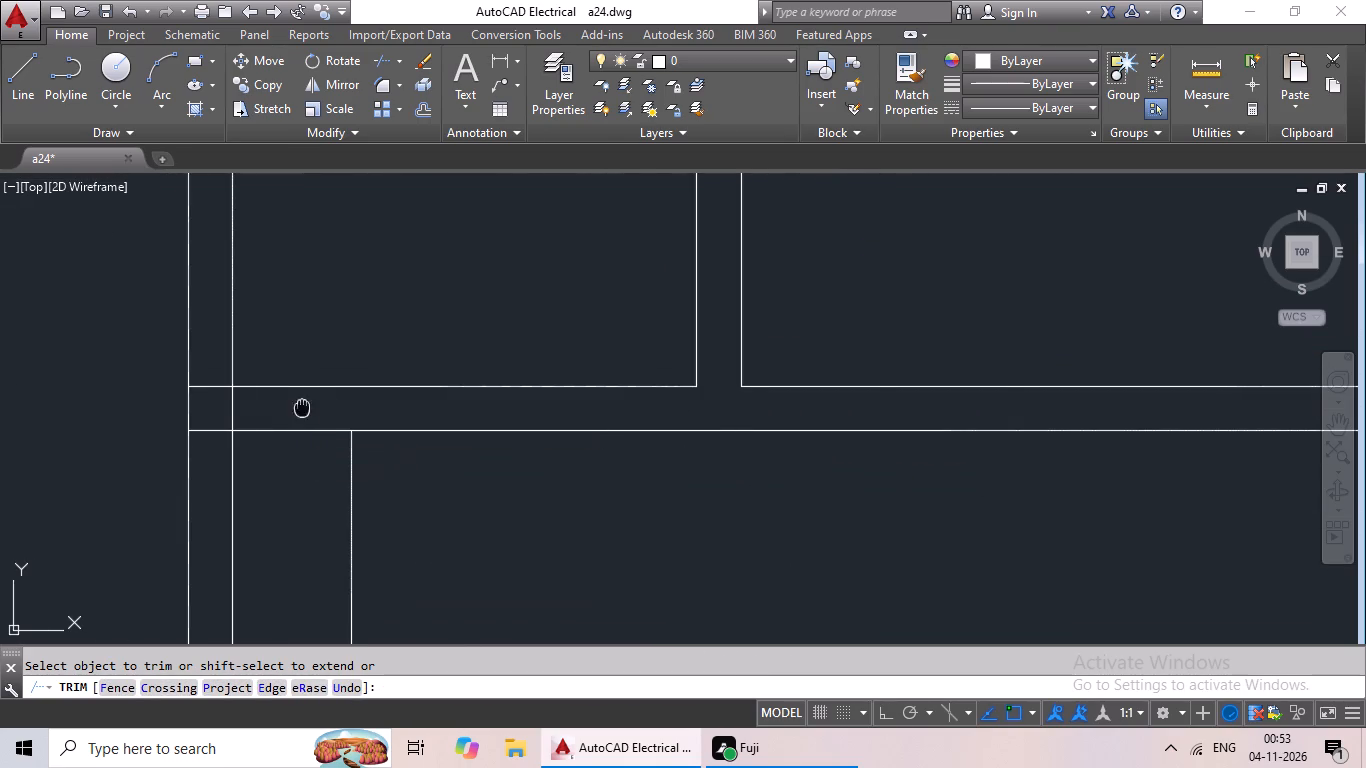
pyautogui.moveTo(302, 408); pyautogui.dragTo(615, 388, button='middle')
pyautogui.scroll(2, 530, 385)
pyautogui.moveTo(641, 371); pyautogui.dragTo(506, 420)
pyautogui.click(506, 420)
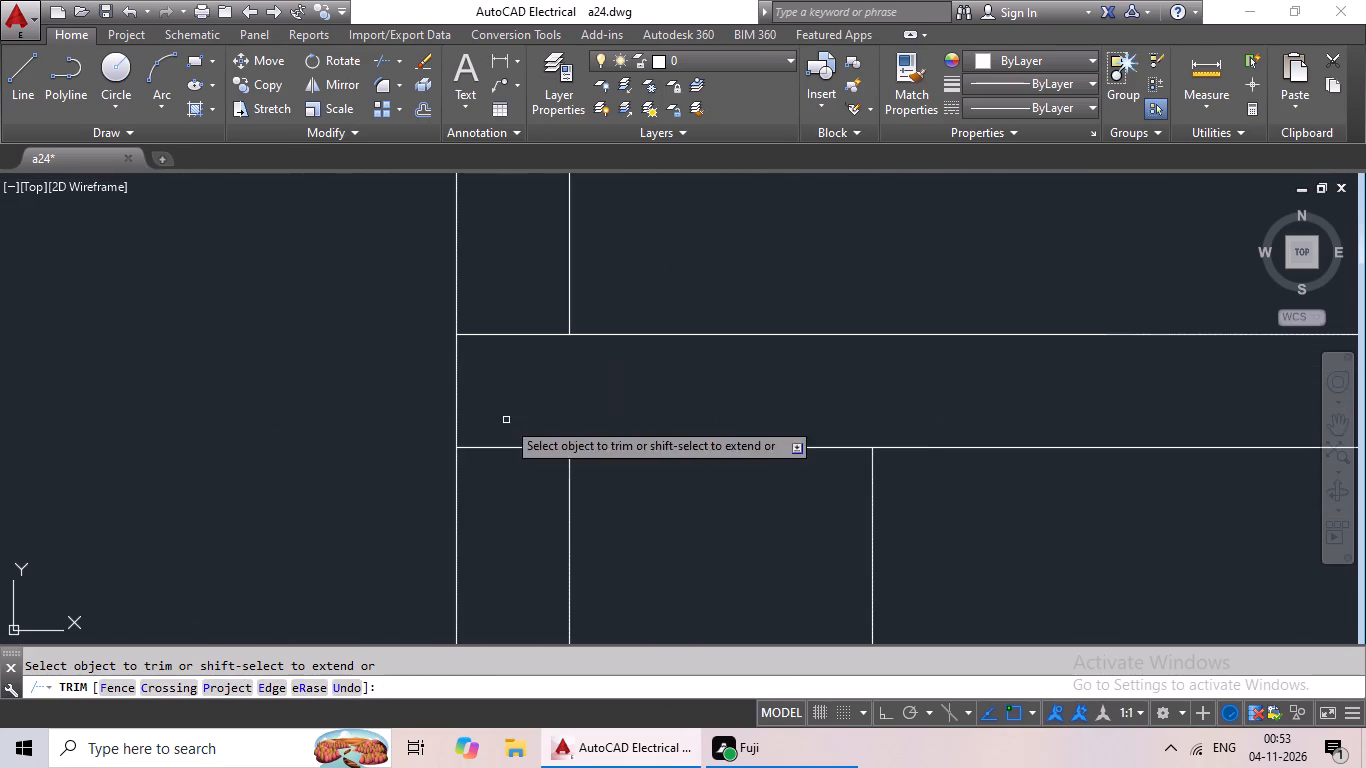
pyautogui.moveTo(532, 295); pyautogui.dragTo(500, 519)
pyautogui.click(500, 517)
# Trim the overlapping lines where the left small room's top wall meets the stair's left wall.
pyautogui.scroll(-4, 548, 450)
pyautogui.moveTo(678, 517); pyautogui.dragTo(811, 448, button='middle')
pyautogui.scroll(-1, 643, 575)
pyautogui.moveTo(715, 587); pyautogui.dragTo(805, 390, button='middle')
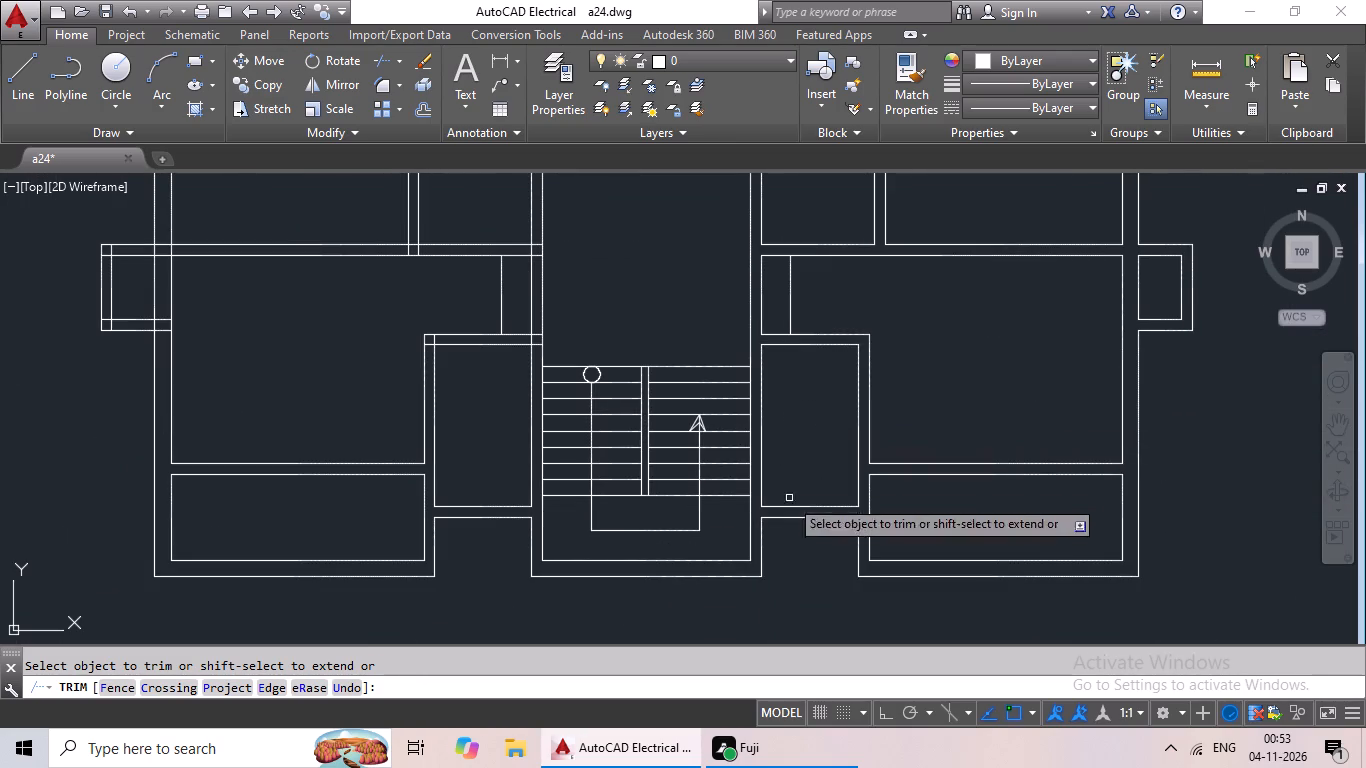
pyautogui.moveTo(481, 502); pyautogui.dragTo(459, 559, button='middle')
pyautogui.scroll(2, 528, 401)
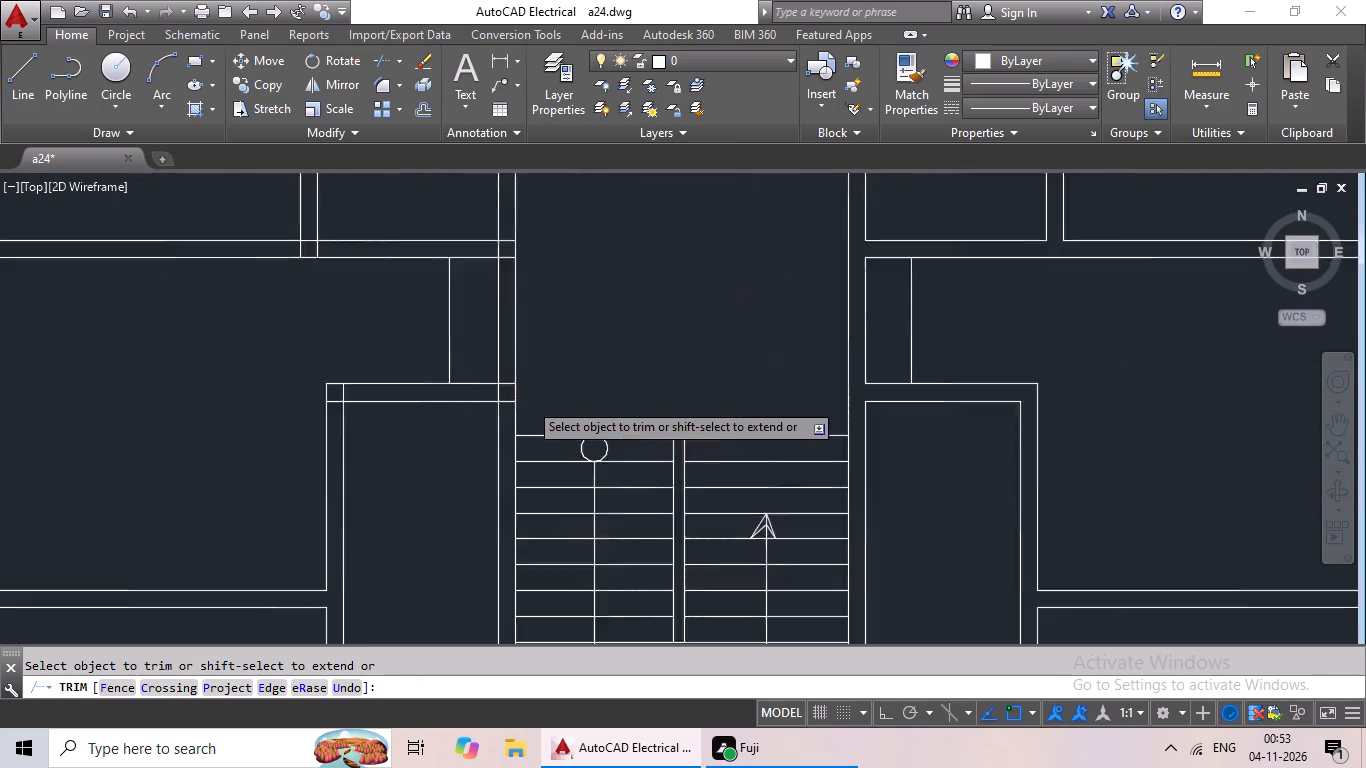
pyautogui.scroll(2, 528, 401)
pyautogui.moveTo(433, 299); pyautogui.dragTo(433, 438)
pyautogui.click(433, 438)
pyautogui.moveTo(441, 300); pyautogui.dragTo(429, 407)
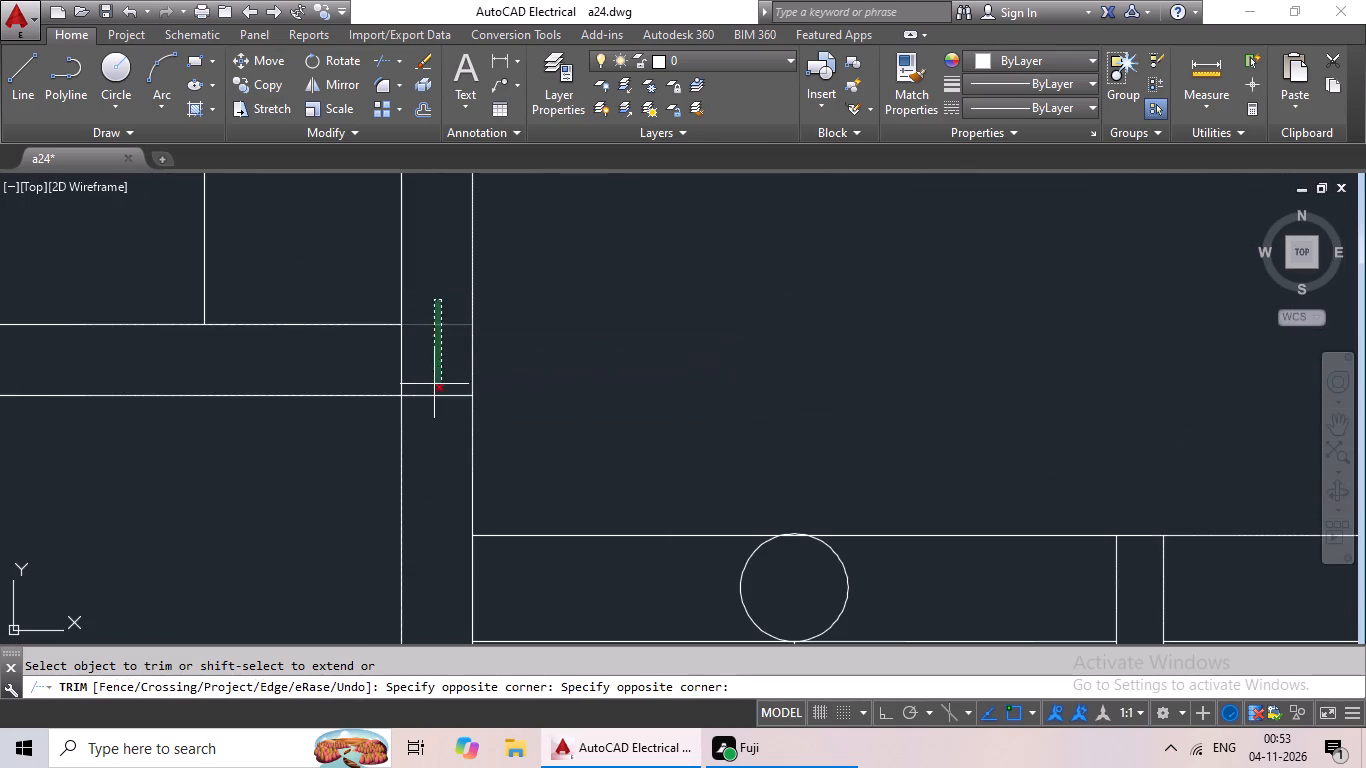
pyautogui.moveTo(429, 407); pyautogui.dragTo(428, 413)
pyautogui.moveTo(429, 409); pyautogui.dragTo(431, 400)
pyautogui.moveTo(432, 341); pyautogui.dragTo(379, 361)
pyautogui.click(379, 361)
# Trim the overlapping inner wall lines at the left small room's upper outer corner.
pyautogui.scroll(-2, 431, 351)
pyautogui.moveTo(212, 386); pyautogui.dragTo(557, 453, button='middle')
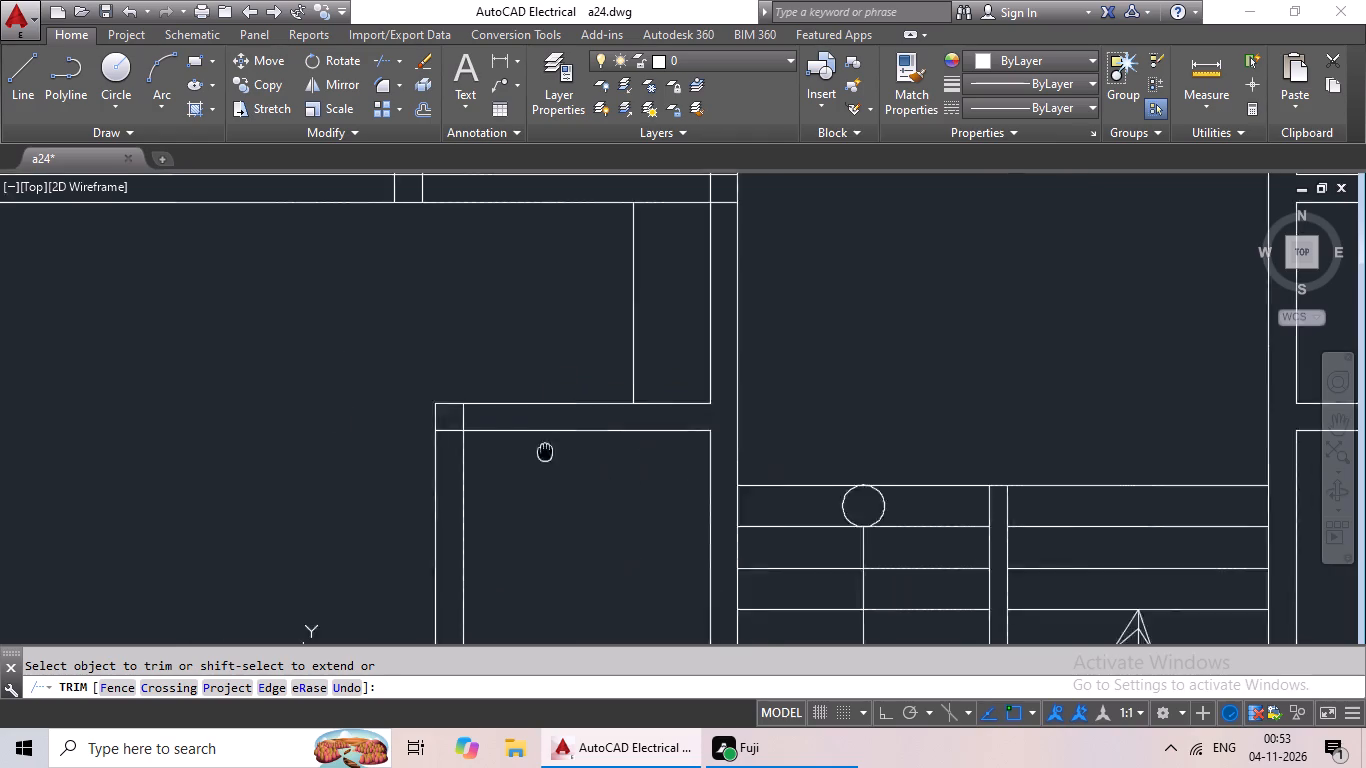
pyautogui.moveTo(557, 453); pyautogui.dragTo(558, 453, button='middle')
pyautogui.scroll(3, 514, 424)
pyautogui.moveTo(637, 396); pyautogui.dragTo(506, 438)
pyautogui.click(506, 438)
pyautogui.moveTo(511, 410); pyautogui.dragTo(466, 512)
pyautogui.moveTo(466, 510); pyautogui.dragTo(473, 501)
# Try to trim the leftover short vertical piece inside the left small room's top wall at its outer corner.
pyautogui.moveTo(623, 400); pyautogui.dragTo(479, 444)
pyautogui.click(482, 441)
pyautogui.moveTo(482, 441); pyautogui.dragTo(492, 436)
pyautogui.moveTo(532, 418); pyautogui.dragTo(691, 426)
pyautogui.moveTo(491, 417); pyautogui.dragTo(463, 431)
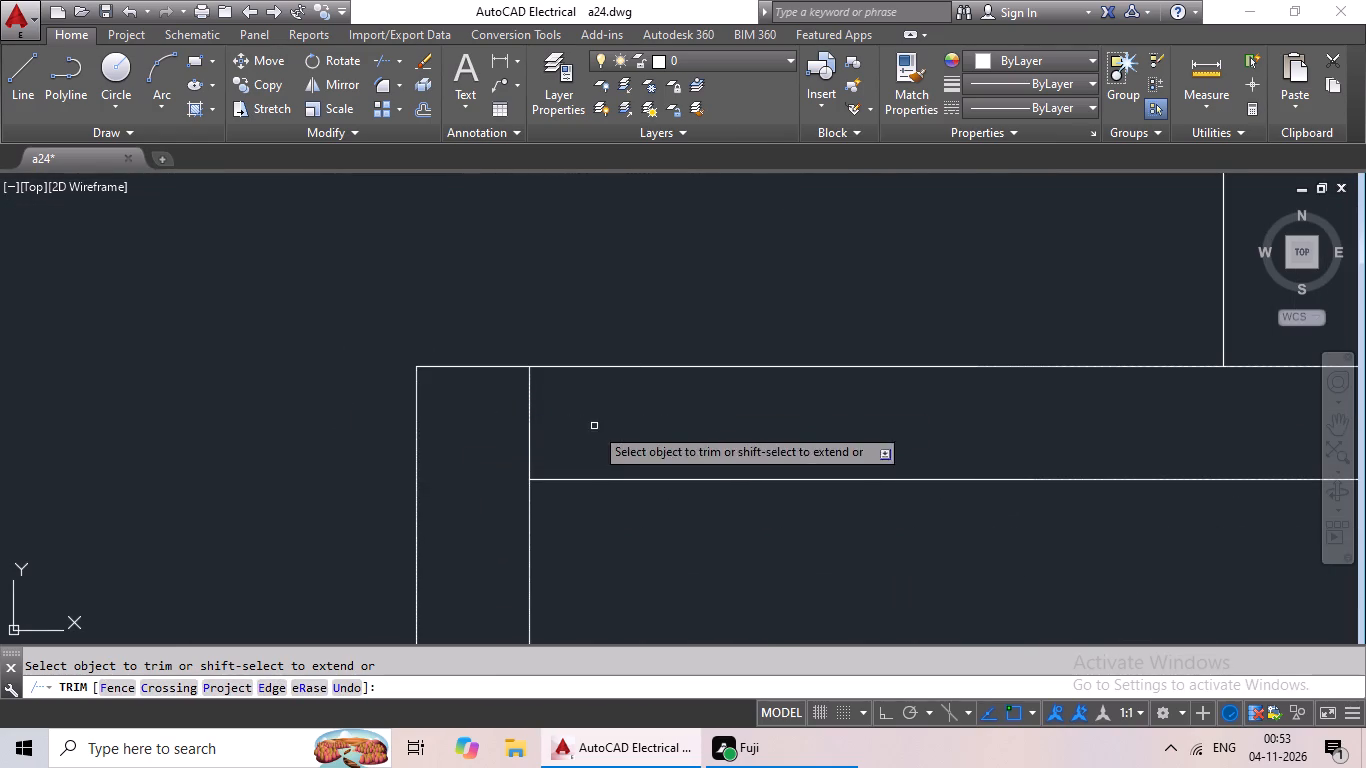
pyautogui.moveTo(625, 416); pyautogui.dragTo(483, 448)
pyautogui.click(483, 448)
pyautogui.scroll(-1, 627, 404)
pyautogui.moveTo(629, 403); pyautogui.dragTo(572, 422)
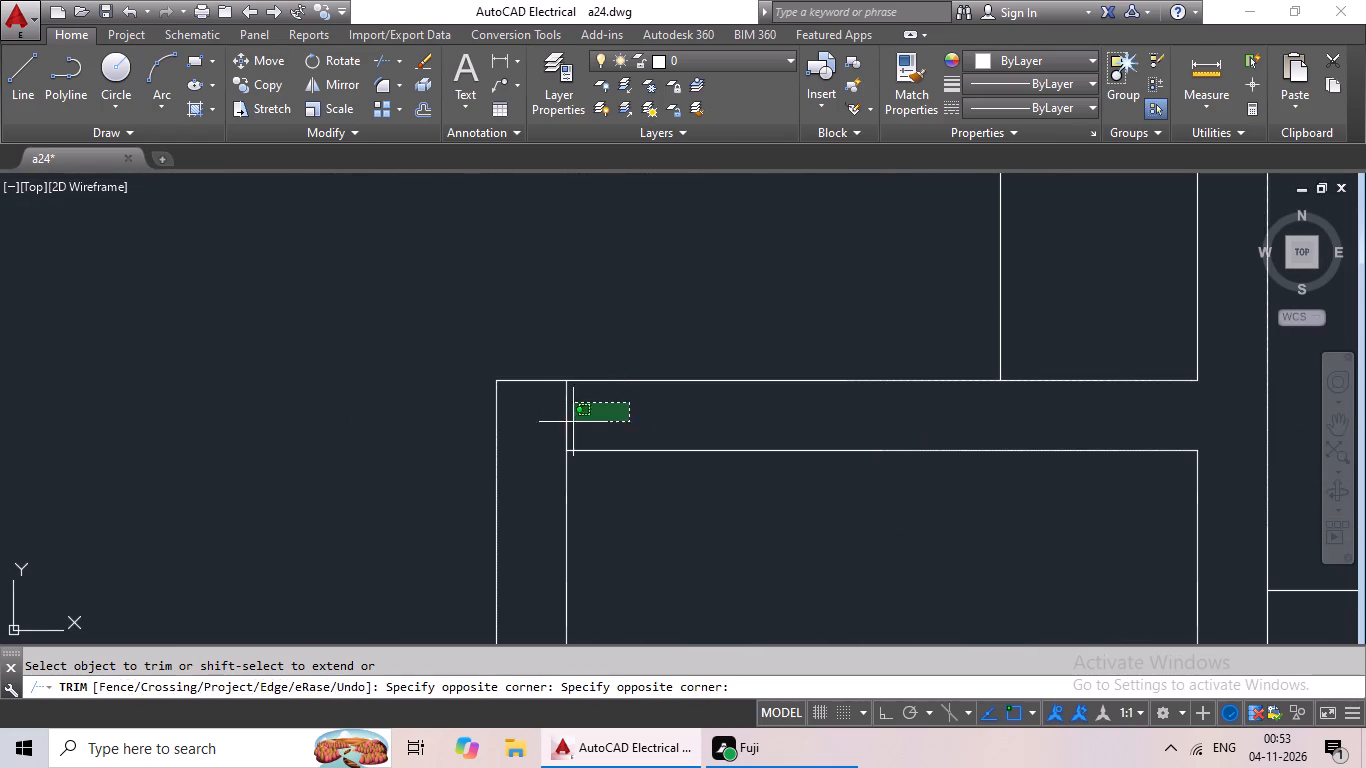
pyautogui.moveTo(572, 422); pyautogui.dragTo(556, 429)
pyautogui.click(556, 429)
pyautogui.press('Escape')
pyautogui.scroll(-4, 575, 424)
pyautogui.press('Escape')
# Delete the leftover short vertical piece inside the left small room's top wall at its outer corner.
pyautogui.scroll(2, 579, 431)
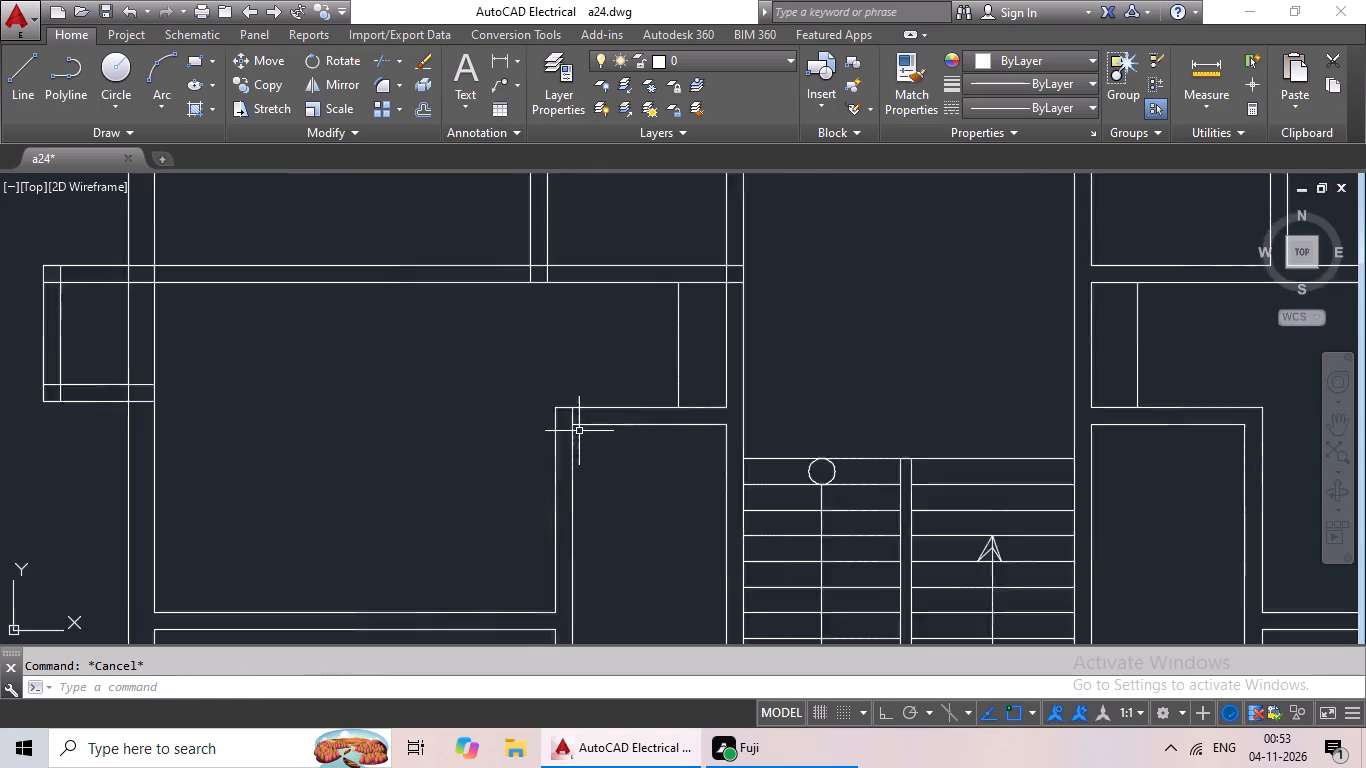
pyautogui.scroll(2, 579, 431)
pyautogui.moveTo(589, 372); pyautogui.dragTo(540, 389)
pyautogui.click(540, 389)
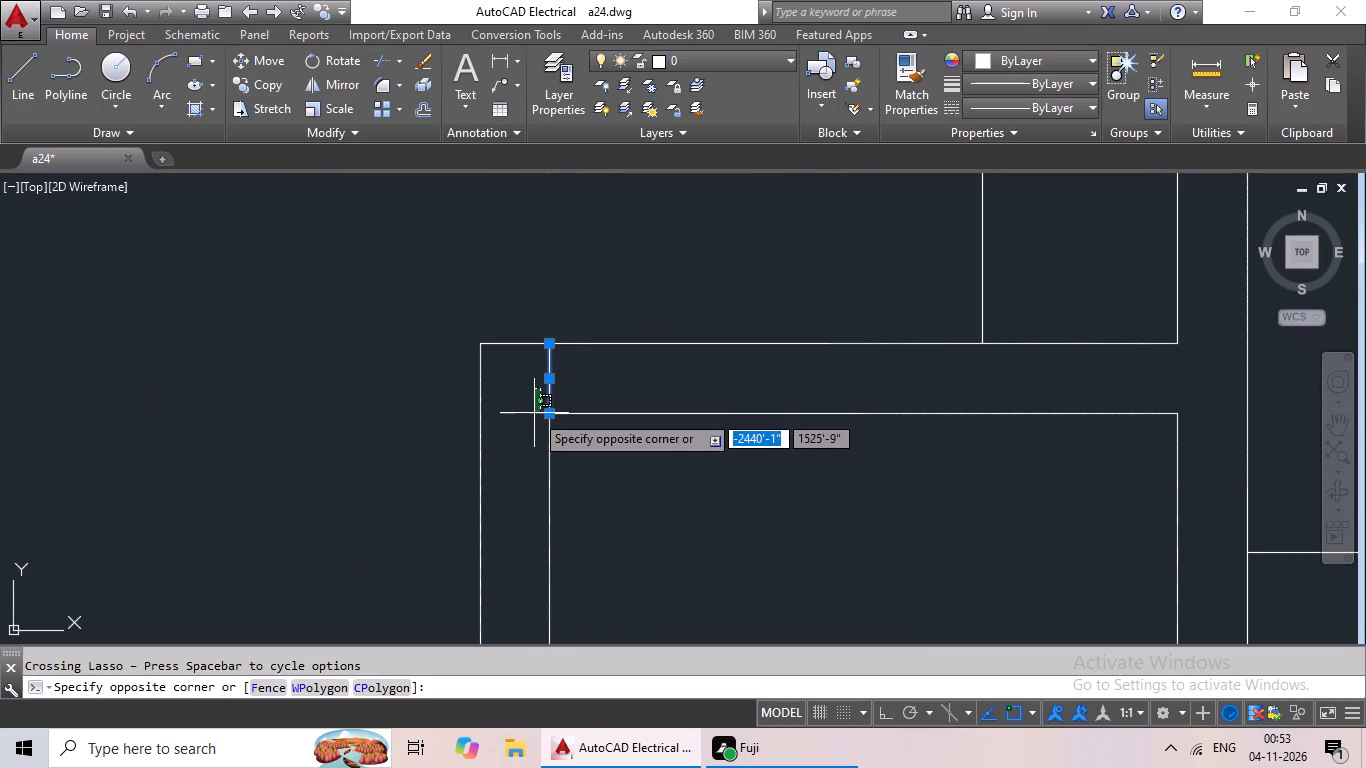
pyautogui.press('Delete')
pyautogui.scroll(-4, 671, 455)
pyautogui.press('Delete')
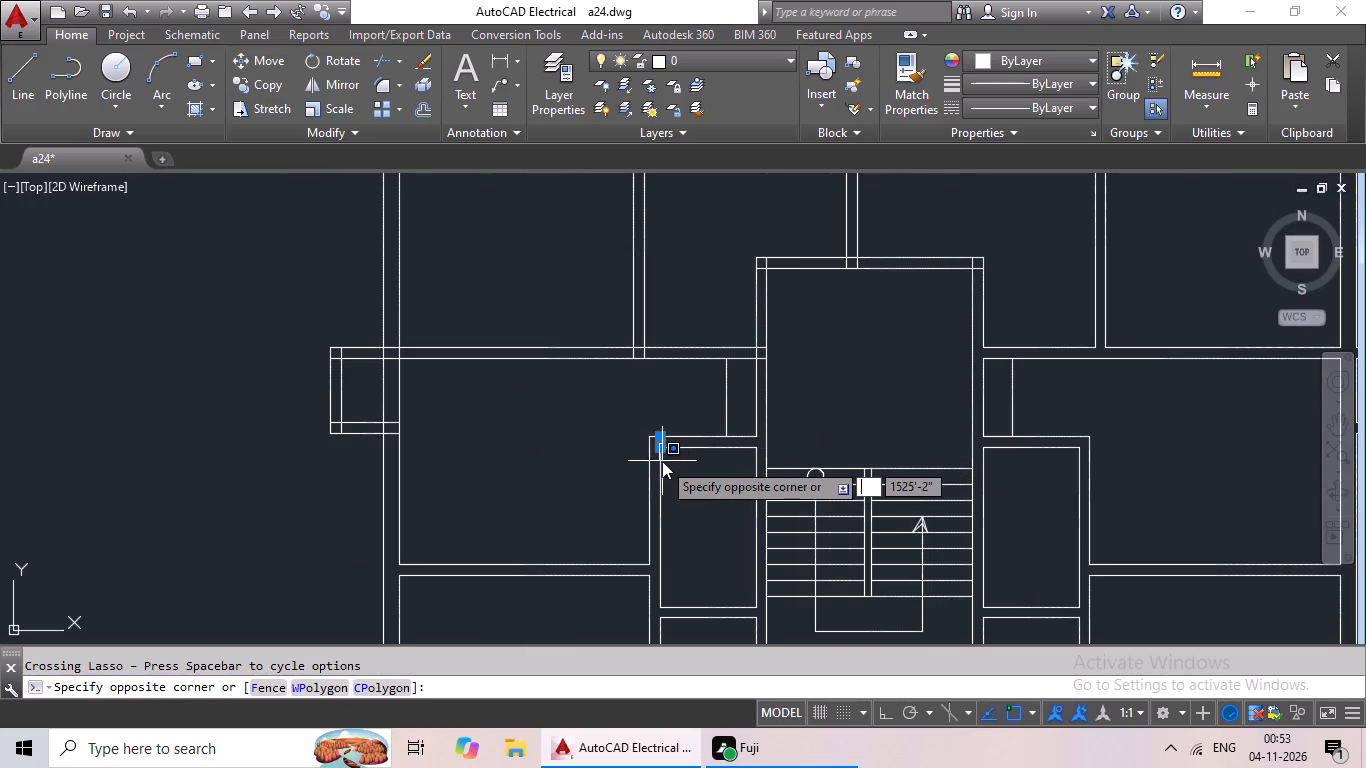
pyautogui.press('Escape')
pyautogui.press('Delete')
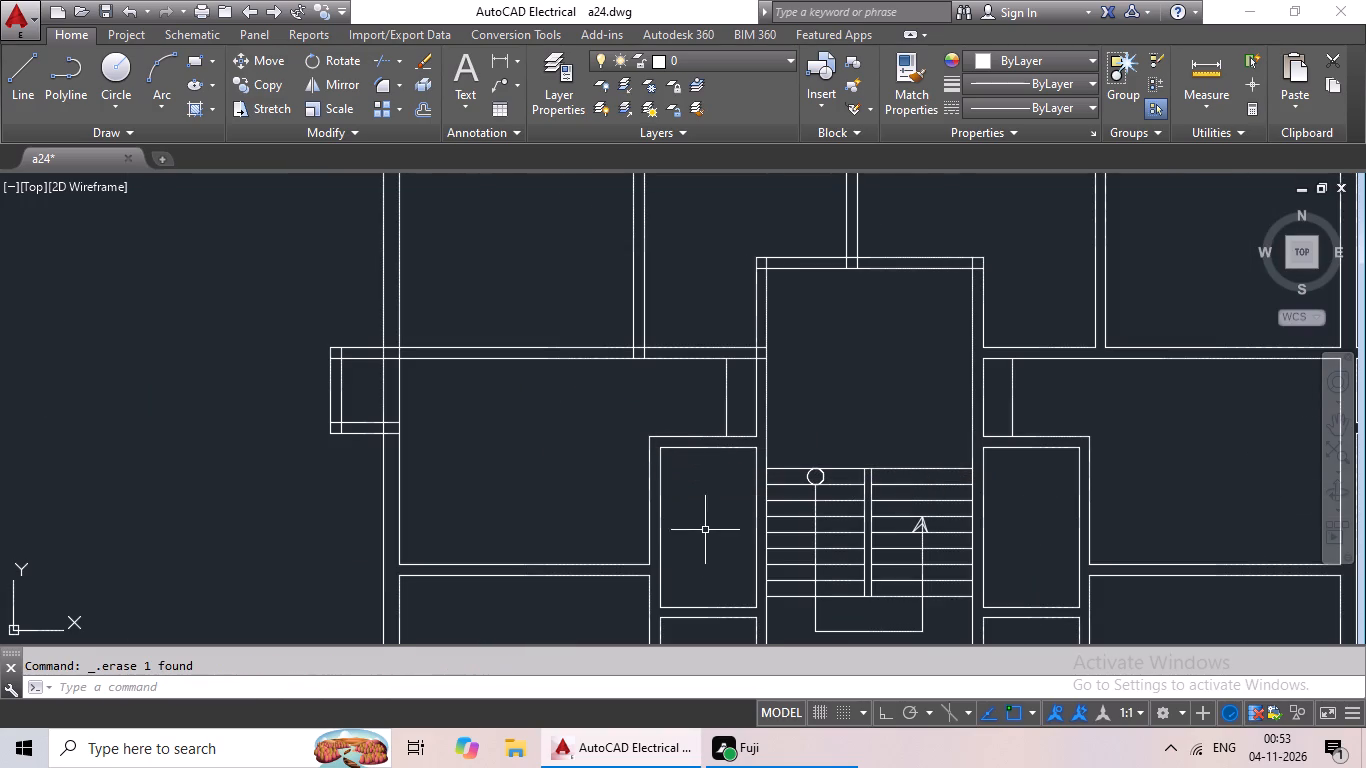
pyautogui.press('Escape')
pyautogui.press('Escape')
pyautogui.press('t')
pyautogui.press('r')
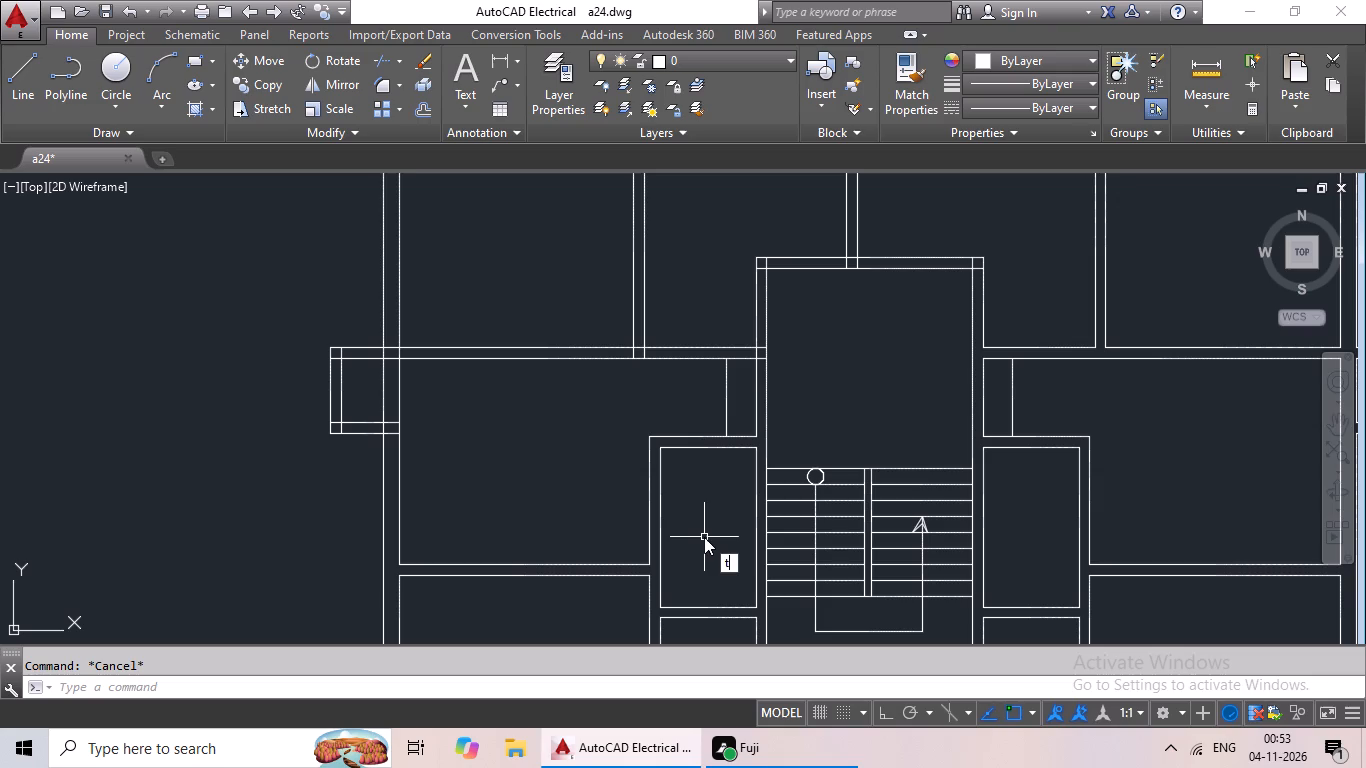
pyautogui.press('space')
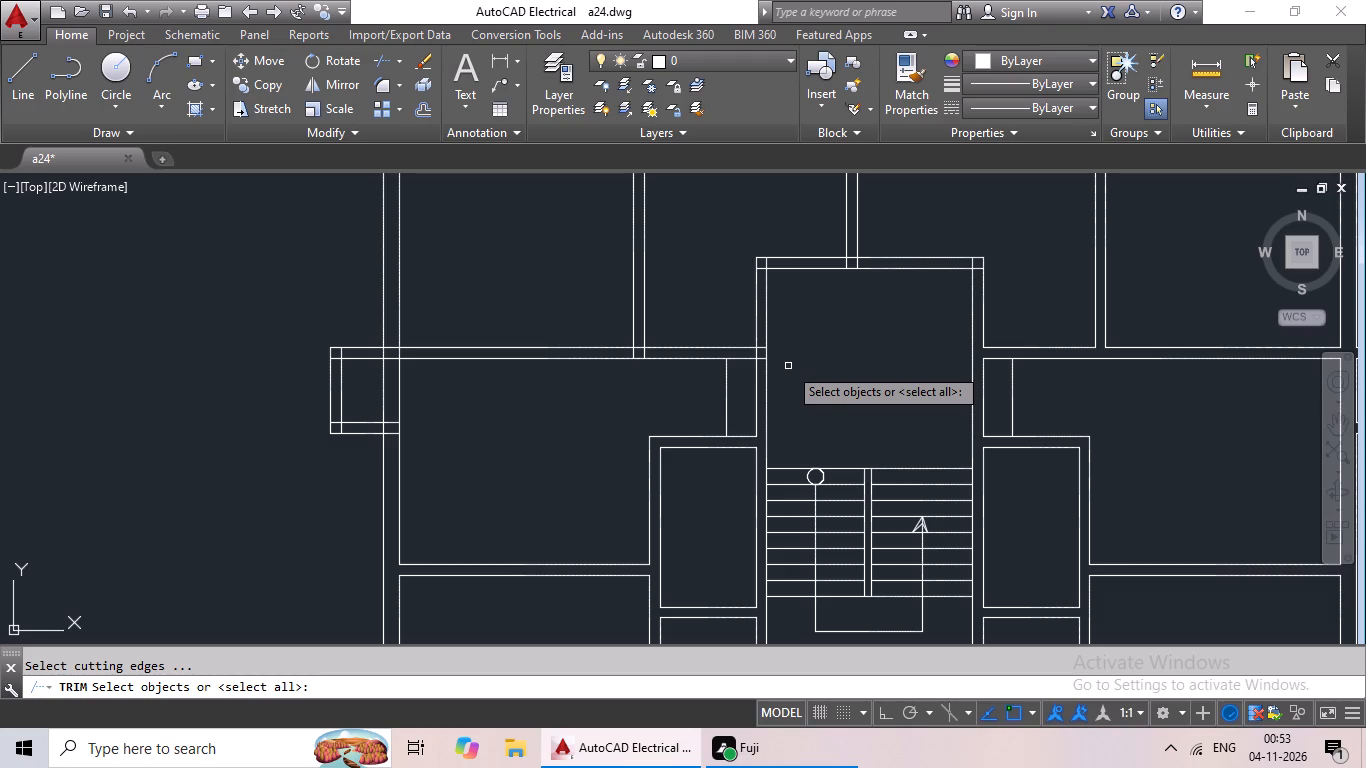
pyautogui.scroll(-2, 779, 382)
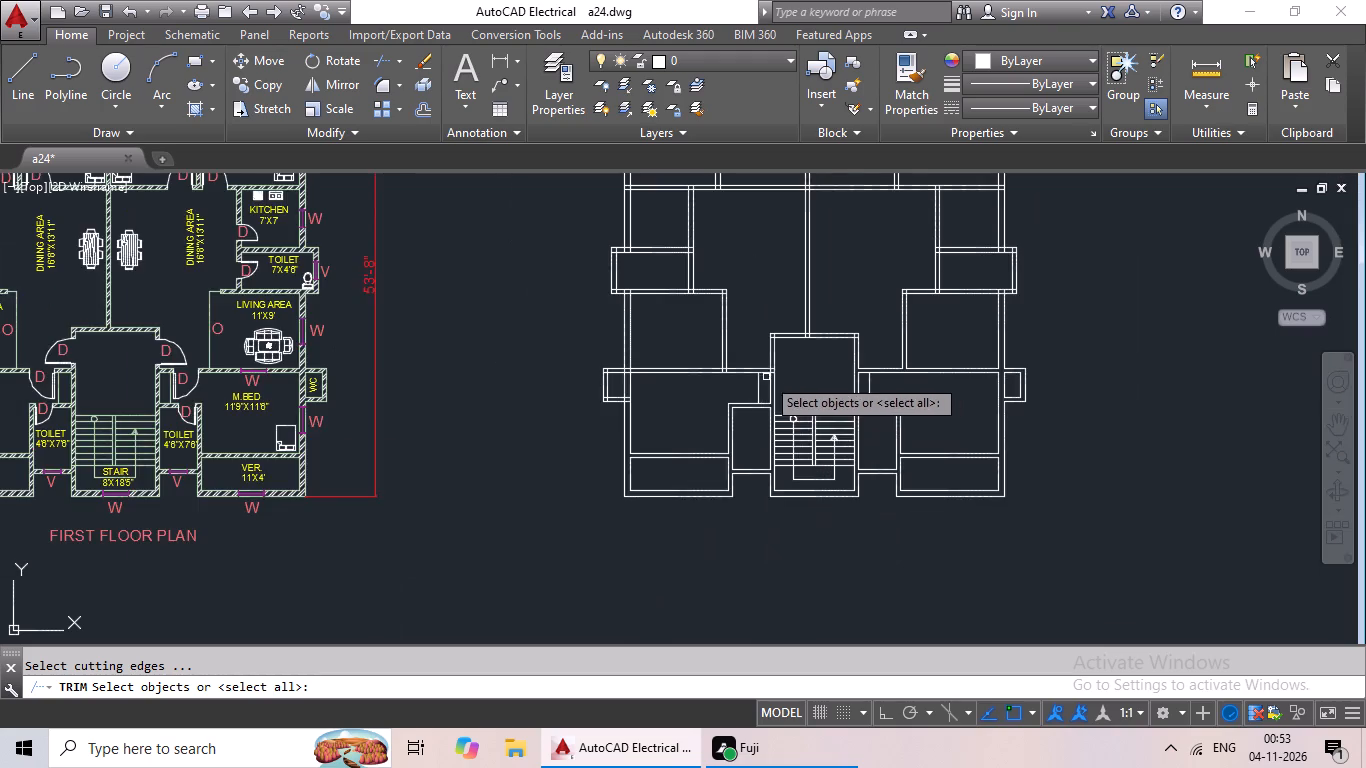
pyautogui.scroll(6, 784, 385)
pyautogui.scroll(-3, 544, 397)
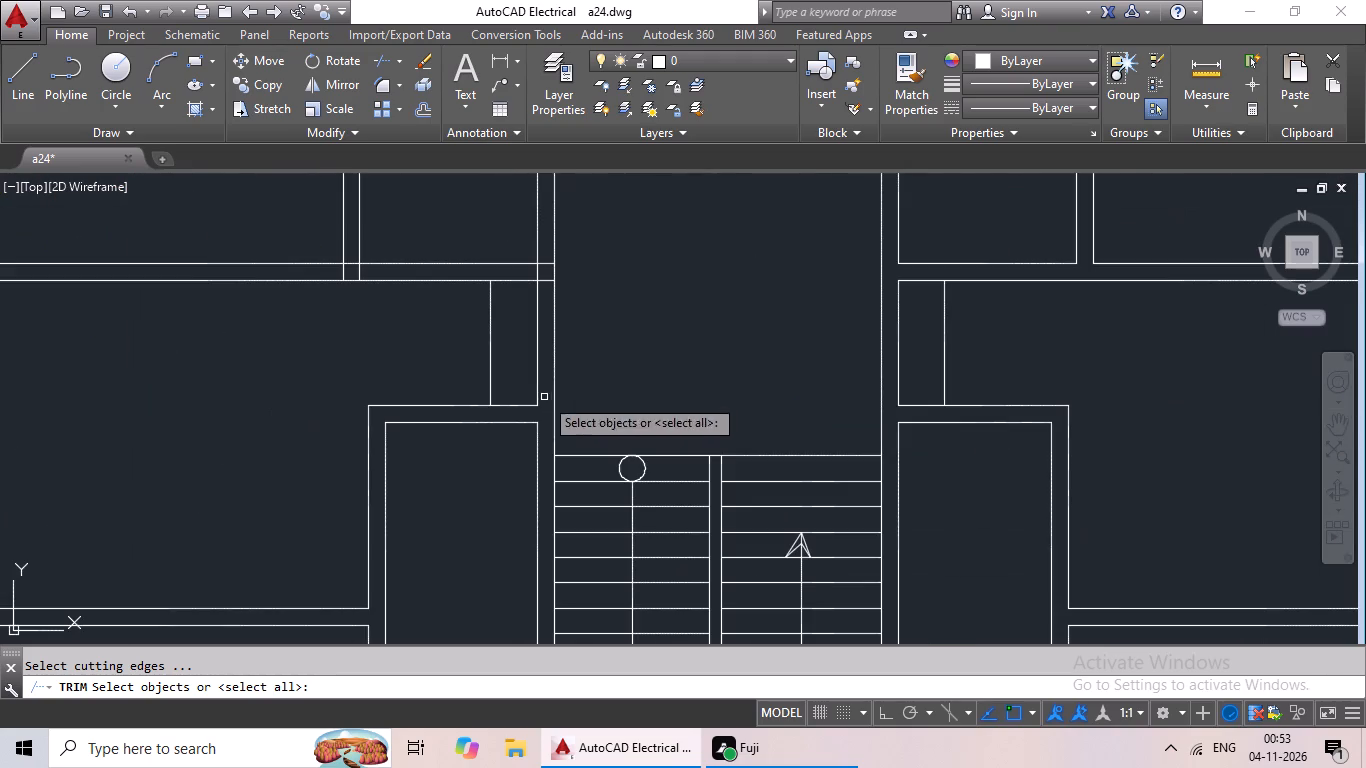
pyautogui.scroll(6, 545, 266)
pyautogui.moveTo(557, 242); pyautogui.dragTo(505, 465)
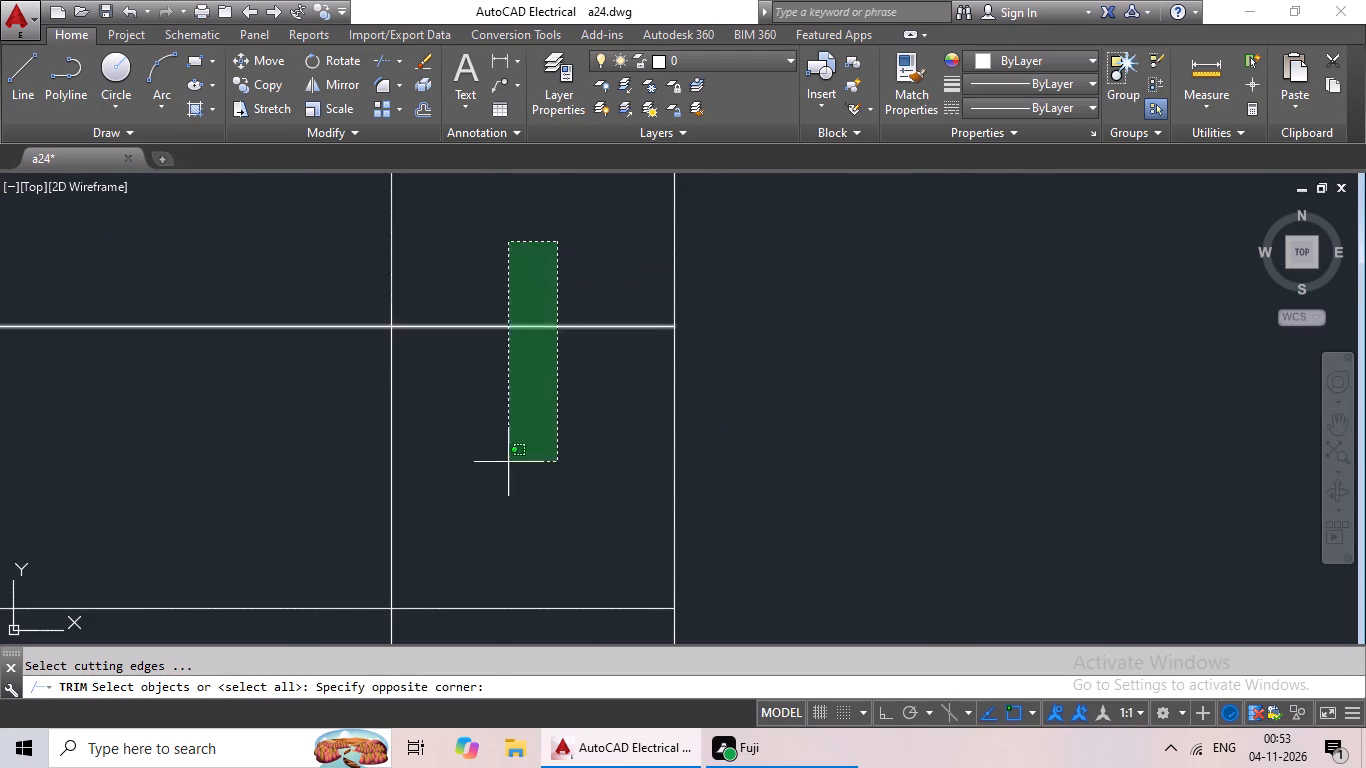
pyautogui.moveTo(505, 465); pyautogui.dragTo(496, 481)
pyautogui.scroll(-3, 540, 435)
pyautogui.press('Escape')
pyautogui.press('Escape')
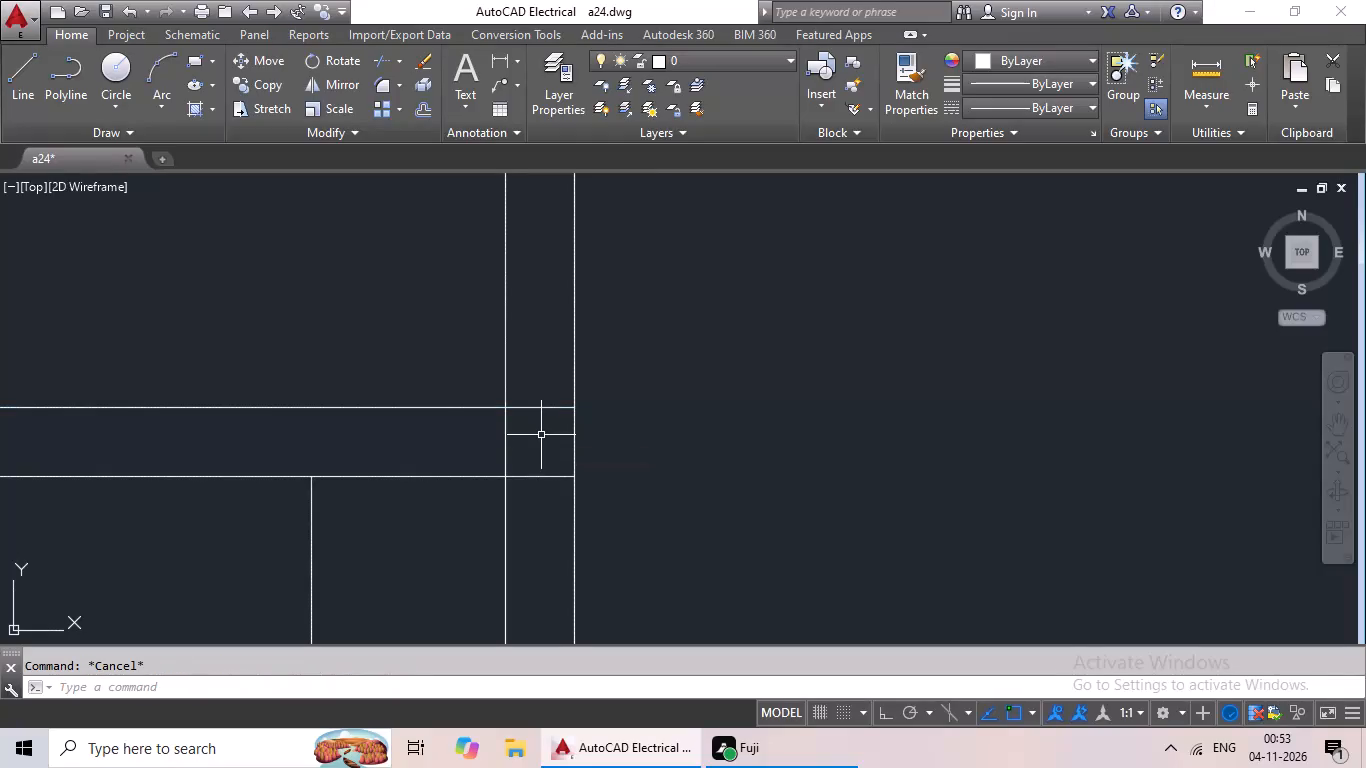
# Trim the overlapping lines where the long horizontal wall meets the stair's left wall.
pyautogui.write('tr')
pyautogui.press('space')
pyautogui.press('space')
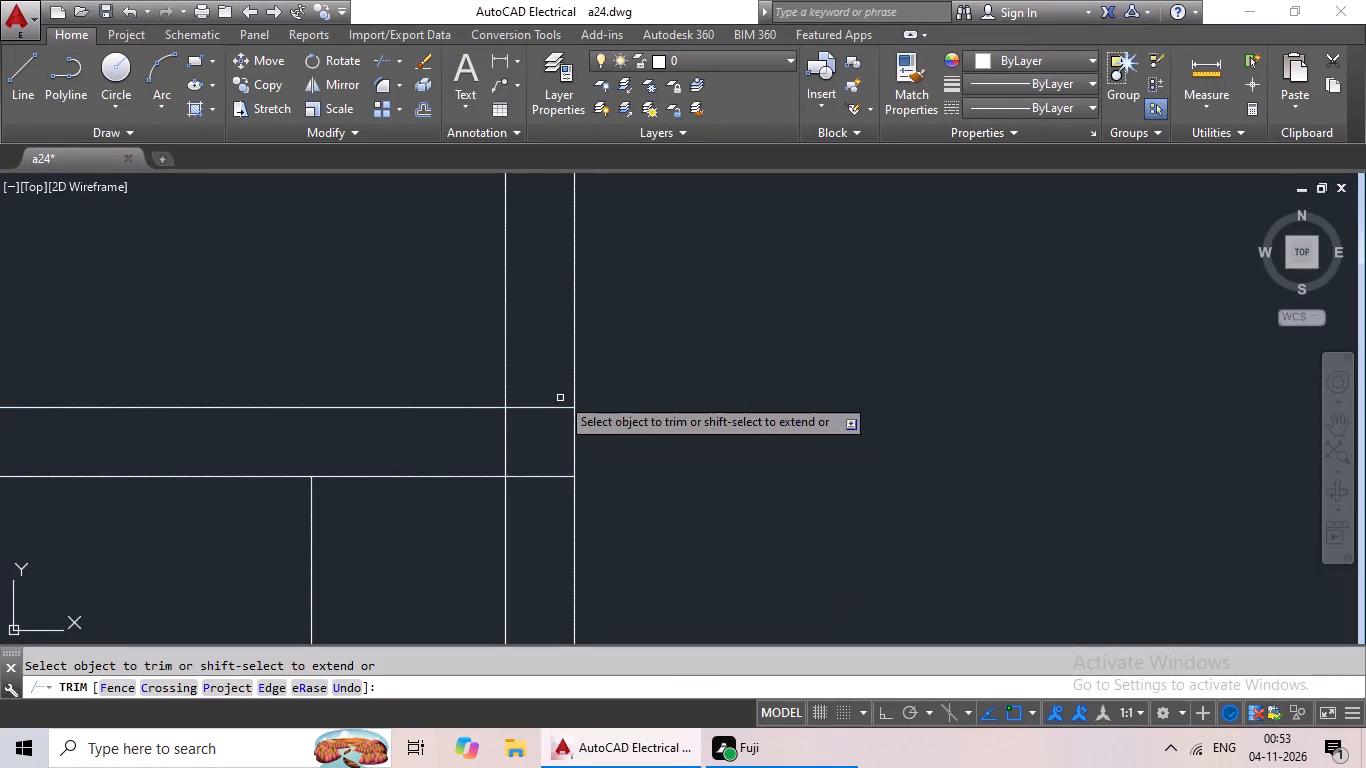
pyautogui.moveTo(556, 372); pyautogui.dragTo(532, 504)
pyautogui.click(532, 504)
pyautogui.moveTo(554, 437); pyautogui.dragTo(478, 436)
pyautogui.click(478, 436)
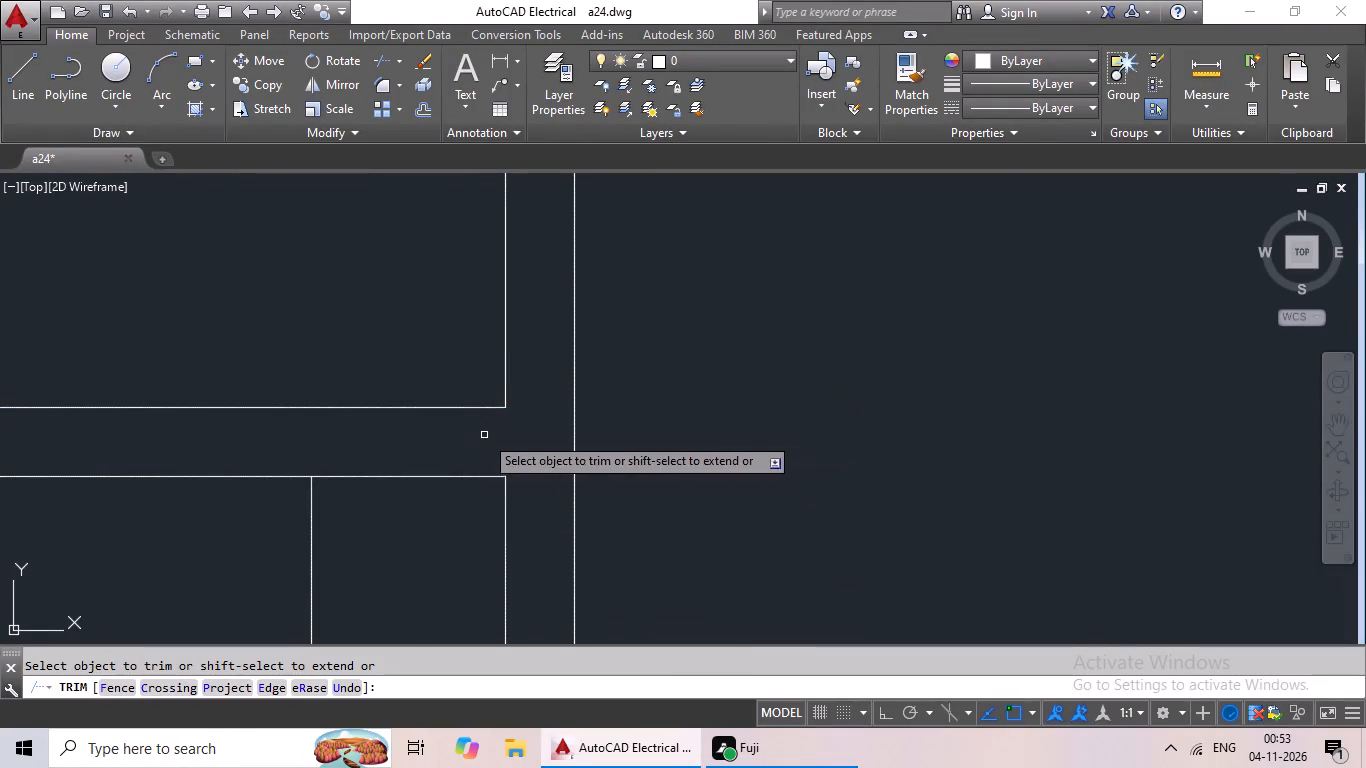
# Trim the overlapping lines where the vertical partition meets the long horizontal wall on the stair's left side.
pyautogui.scroll(-2, 511, 433)
pyautogui.scroll(-2, 361, 486)
pyautogui.moveTo(303, 484); pyautogui.dragTo(574, 516, button='middle')
pyautogui.scroll(3, 578, 496)
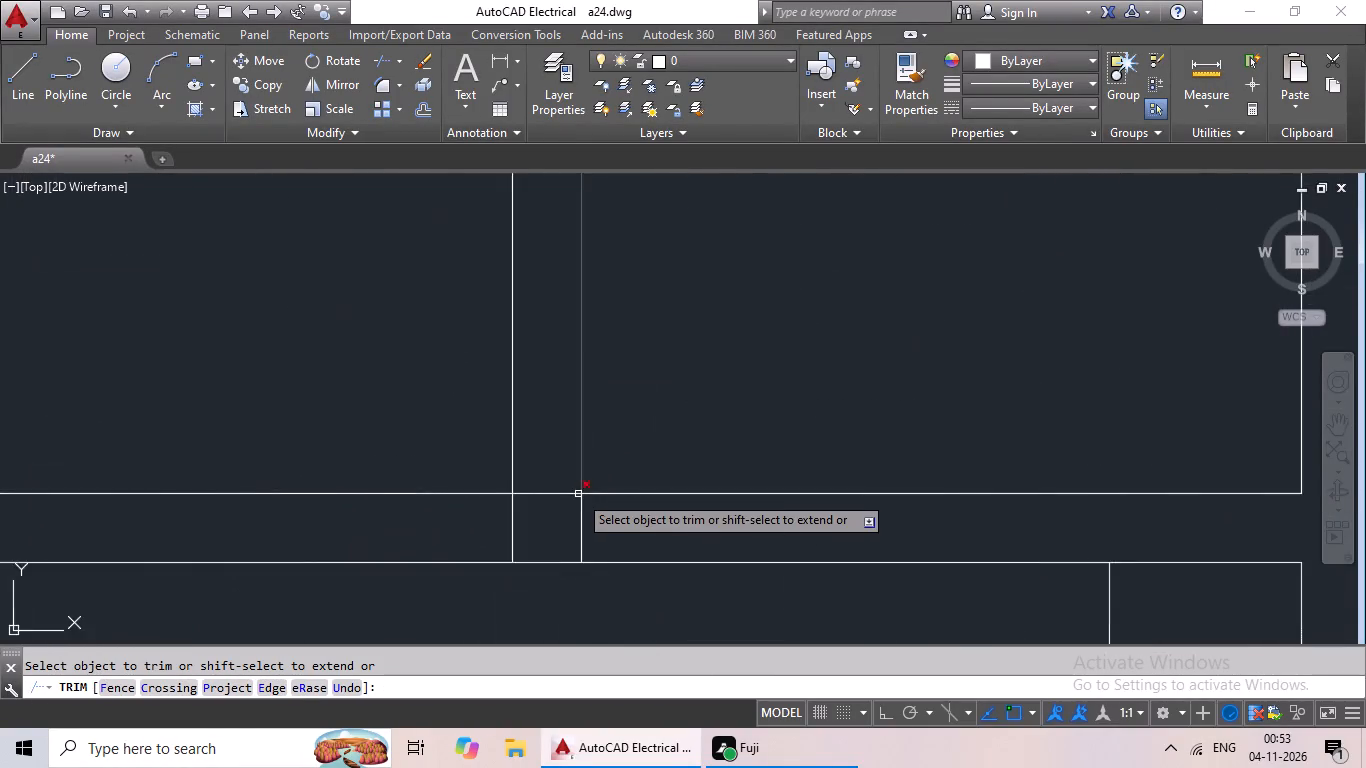
pyautogui.scroll(2, 578, 494)
pyautogui.moveTo(578, 505); pyautogui.dragTo(606, 451, button='middle')
pyautogui.moveTo(596, 520); pyautogui.dragTo(654, 466, button='middle')
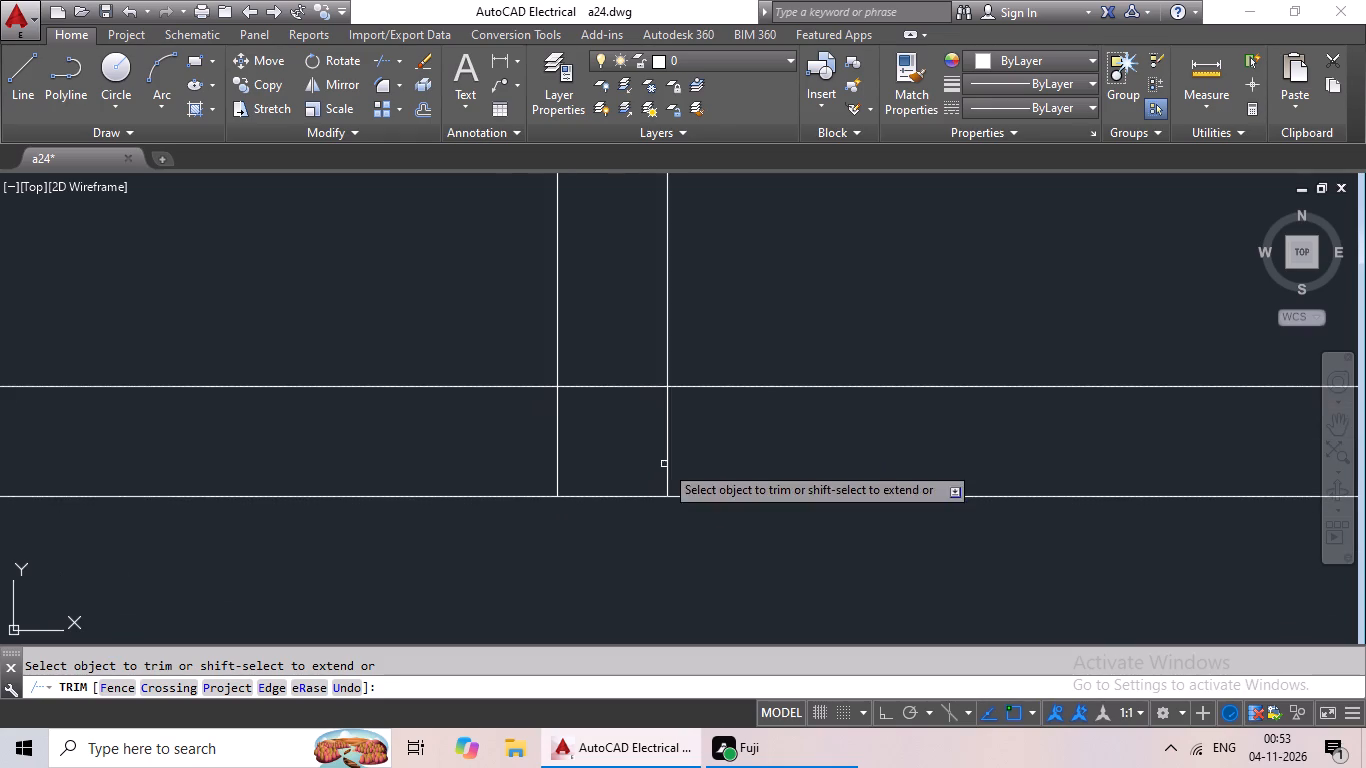
pyautogui.moveTo(788, 420); pyautogui.dragTo(530, 434)
pyautogui.click(530, 435)
pyautogui.moveTo(646, 324); pyautogui.dragTo(608, 425)
pyautogui.moveTo(608, 425); pyautogui.dragTo(635, 419)
# Trim the overlapping lines where the bottom wall of the lower left projection meets the building's outer left wall.
pyautogui.scroll(-4, 711, 404)
pyautogui.moveTo(587, 467); pyautogui.dragTo(756, 425, button='middle')
pyautogui.scroll(3, 473, 491)
pyautogui.moveTo(499, 391); pyautogui.dragTo(446, 526)
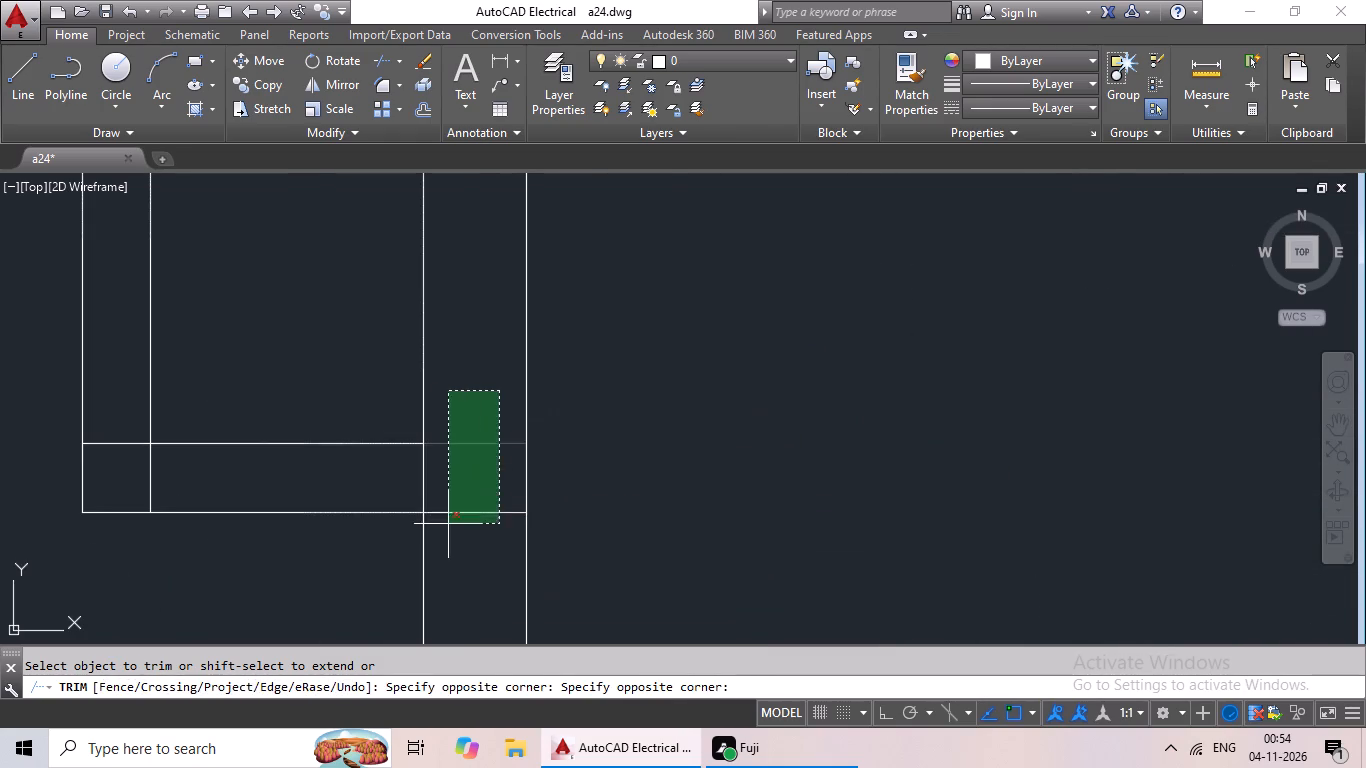
pyautogui.moveTo(446, 526); pyautogui.dragTo(445, 528)
pyautogui.click(445, 526)
pyautogui.moveTo(473, 456); pyautogui.dragTo(365, 477)
pyautogui.moveTo(365, 477); pyautogui.dragTo(379, 479)
# Trim the overlapping inner wall lines at the lower outer corner of the lower left projection.
pyautogui.moveTo(417, 472); pyautogui.dragTo(810, 477, button='middle')
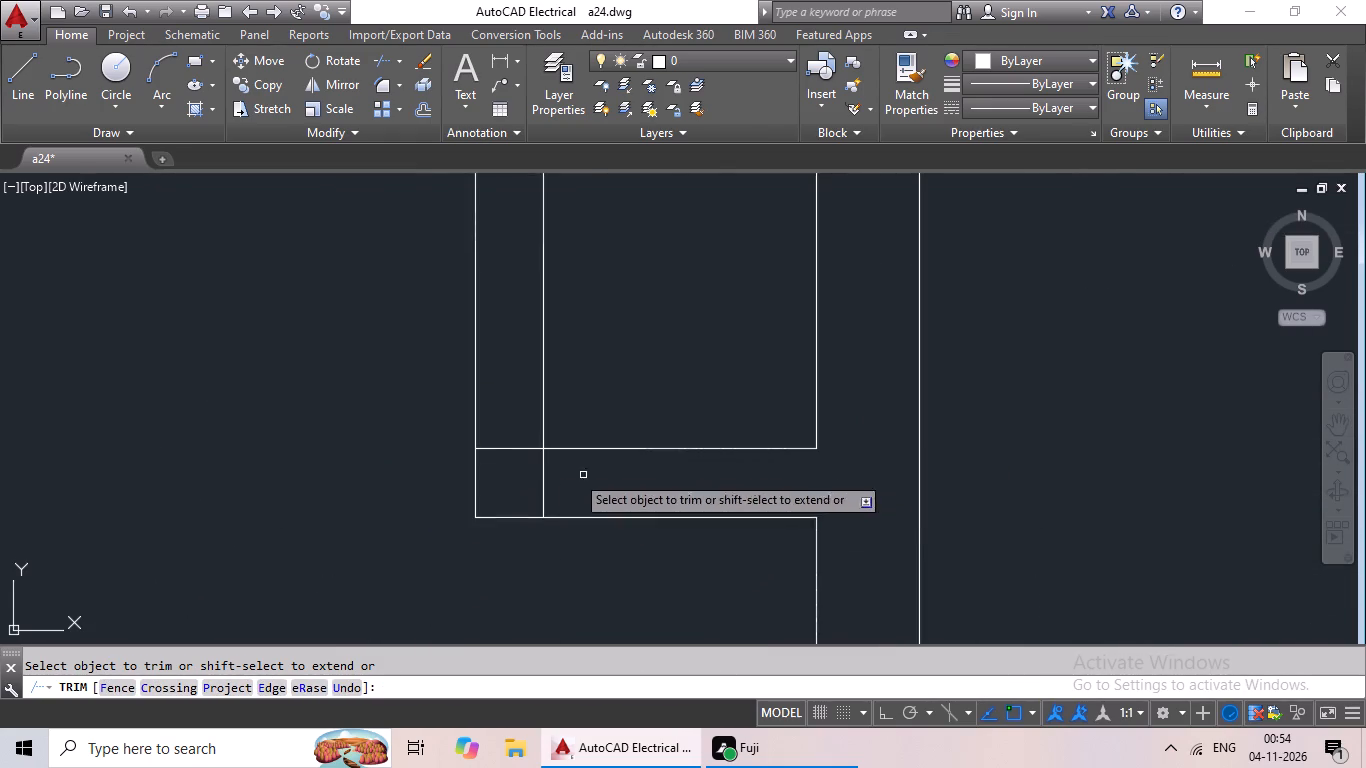
pyautogui.scroll(2, 535, 467)
pyautogui.moveTo(635, 457); pyautogui.dragTo(490, 539)
pyautogui.click(490, 539)
pyautogui.moveTo(482, 346); pyautogui.dragTo(451, 492)
pyautogui.moveTo(453, 492); pyautogui.dragTo(466, 491)
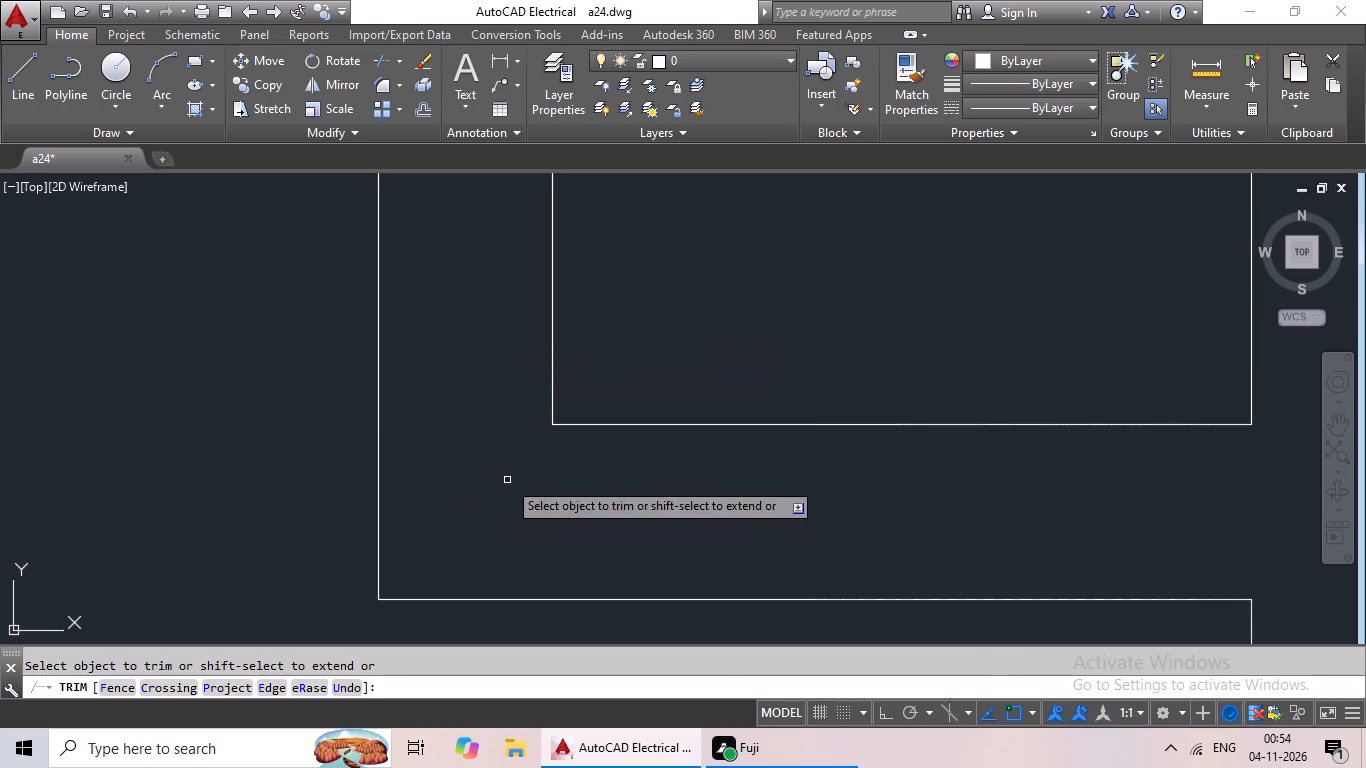
# Trim the crossing lines where the long horizontal wall passes through the outer left wall at the lower left projection.
pyautogui.scroll(-4, 509, 480)
pyautogui.moveTo(590, 388); pyautogui.dragTo(556, 491, button='middle')
pyautogui.scroll(4, 626, 401)
pyautogui.moveTo(598, 212); pyautogui.dragTo(482, 578)
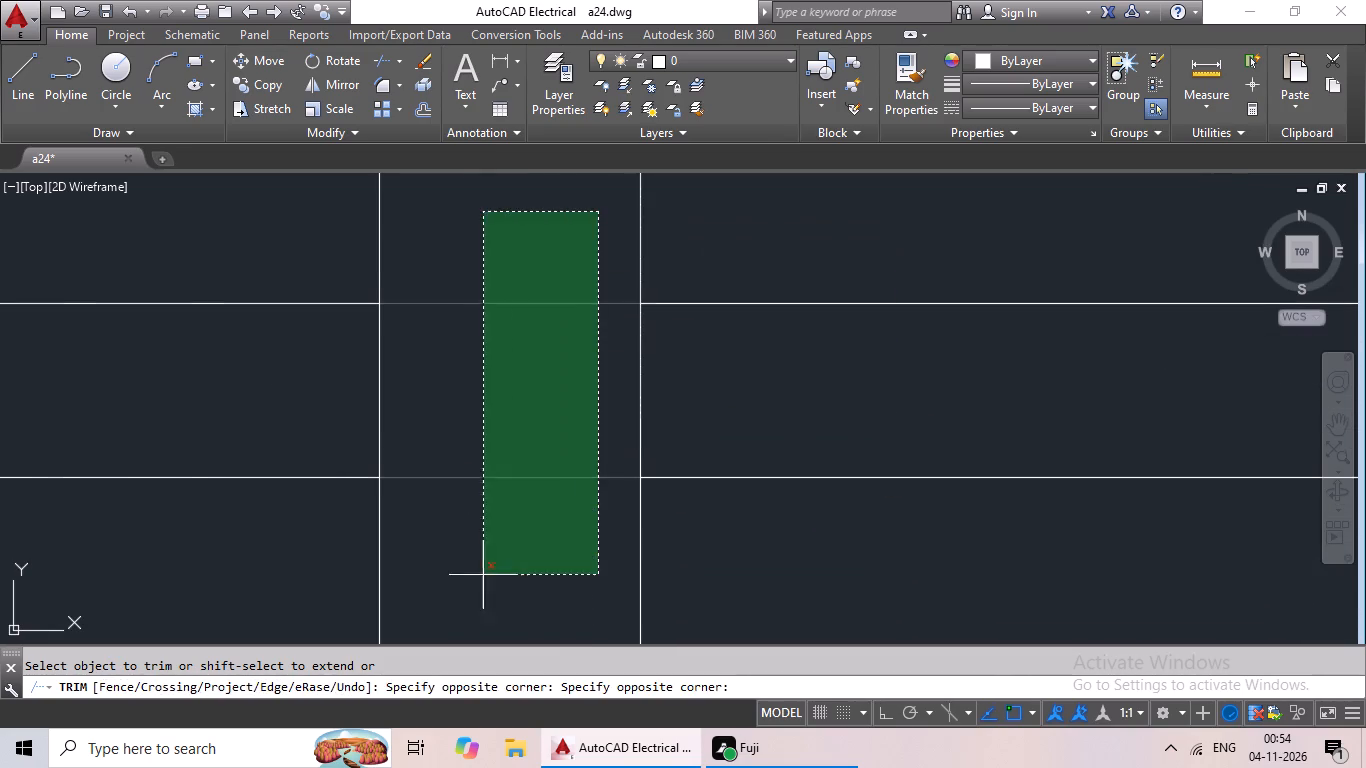
pyautogui.moveTo(482, 578); pyautogui.dragTo(489, 562)
pyautogui.moveTo(490, 559); pyautogui.dragTo(508, 550)
pyautogui.moveTo(853, 378); pyautogui.dragTo(194, 362)
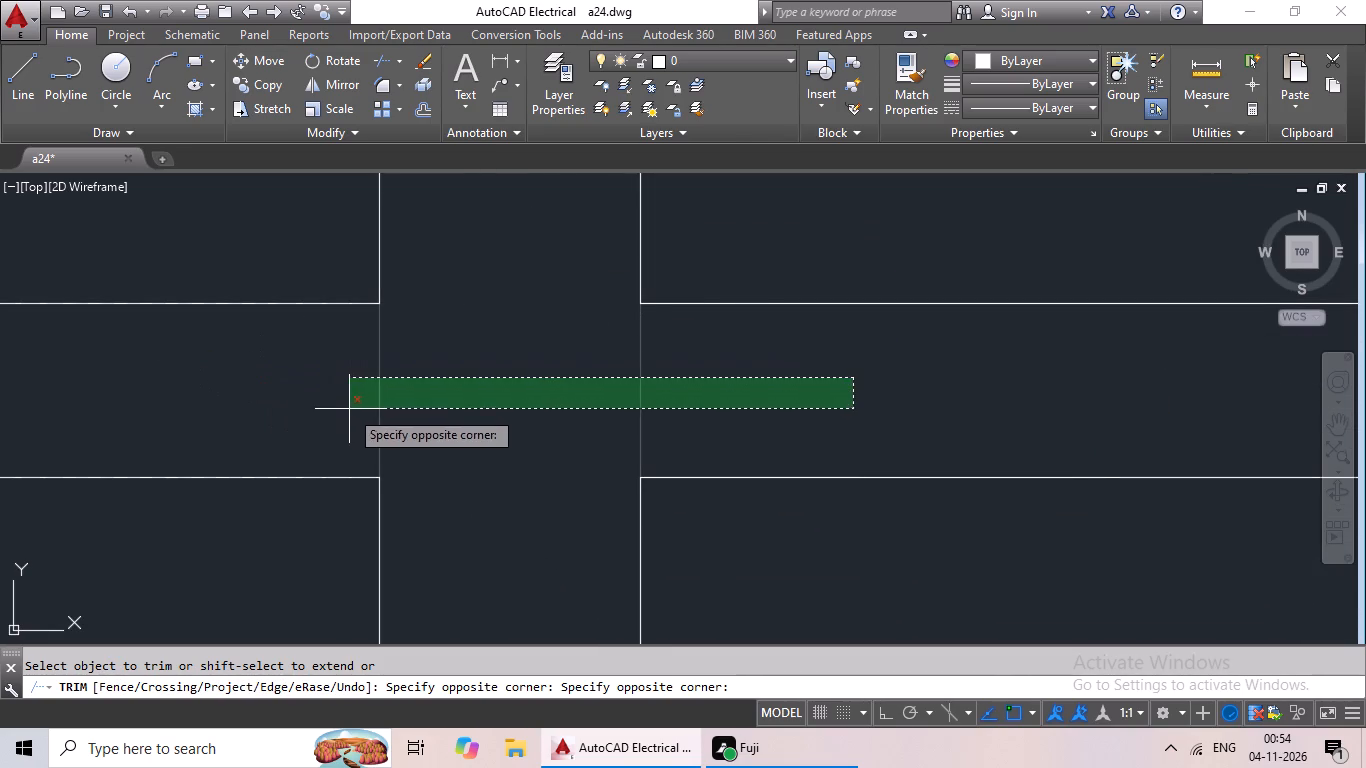
pyautogui.click(349, 409)
# Trim the overlapping inner wall lines at the upper outer corner of the lower left projection.
pyautogui.scroll(-3, 449, 404)
pyautogui.scroll(1, 259, 389)
pyautogui.moveTo(337, 398); pyautogui.dragTo(246, 418)
pyautogui.click(246, 418)
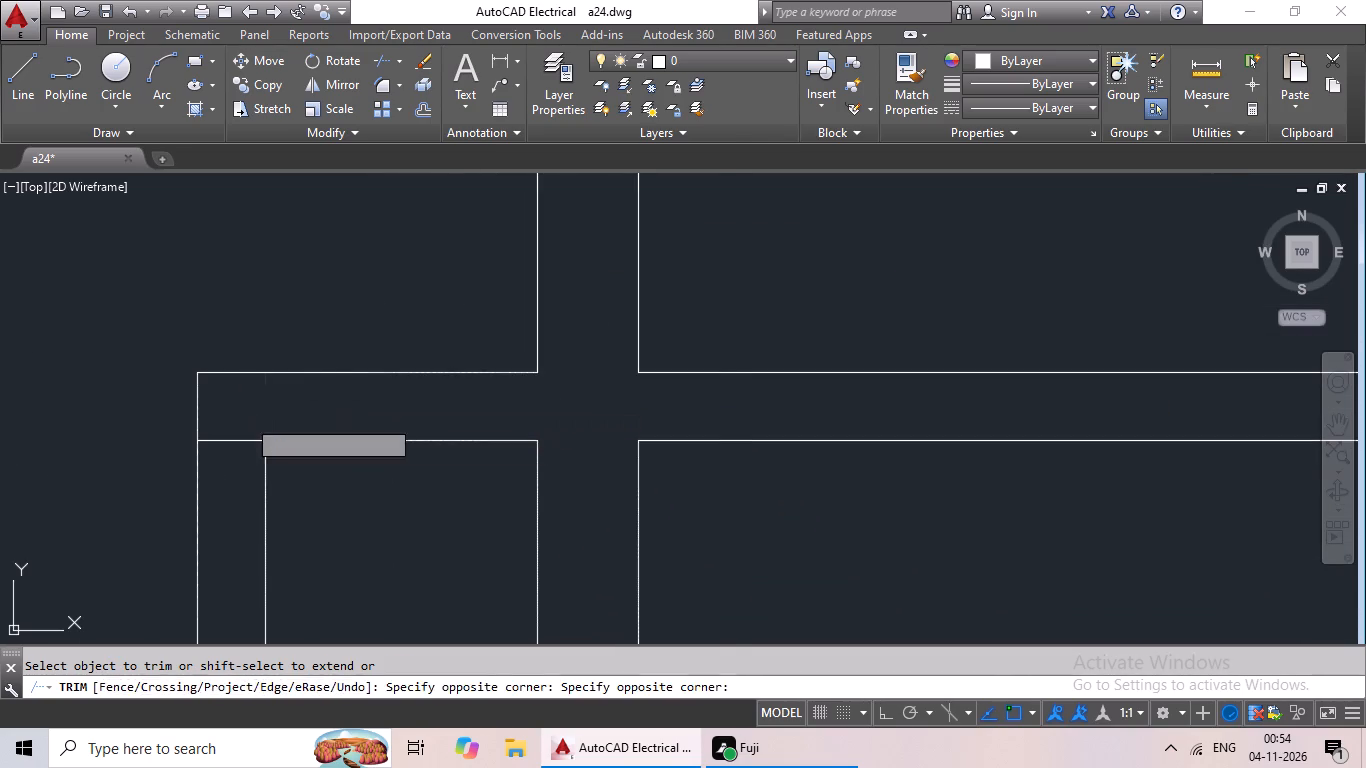
pyautogui.moveTo(252, 407); pyautogui.dragTo(227, 474)
pyautogui.click(228, 471)
# Trim the overlapping inner wall lines at the upper right corner of the stair enclosure.
pyautogui.scroll(-5, 310, 449)
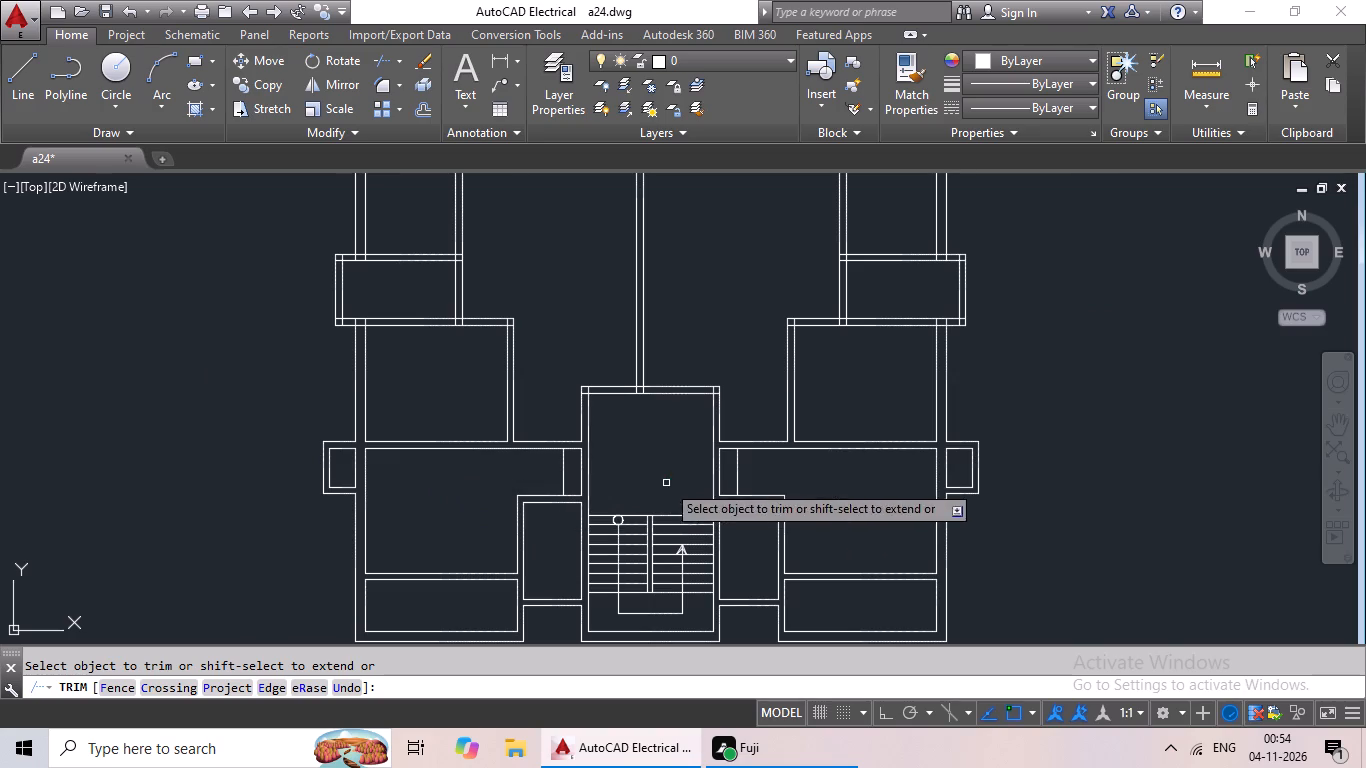
pyautogui.scroll(2, 723, 392)
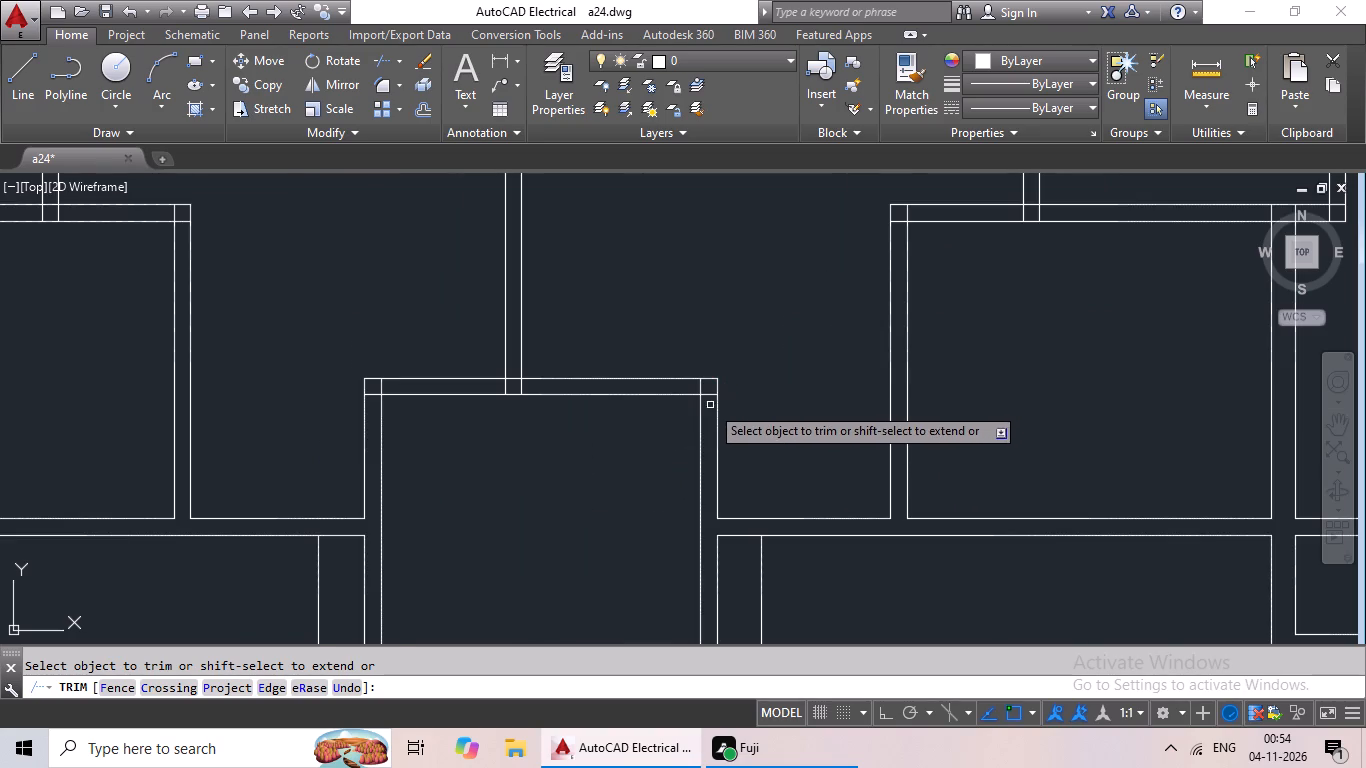
pyautogui.scroll(-4, 709, 426)
pyautogui.scroll(4, 709, 426)
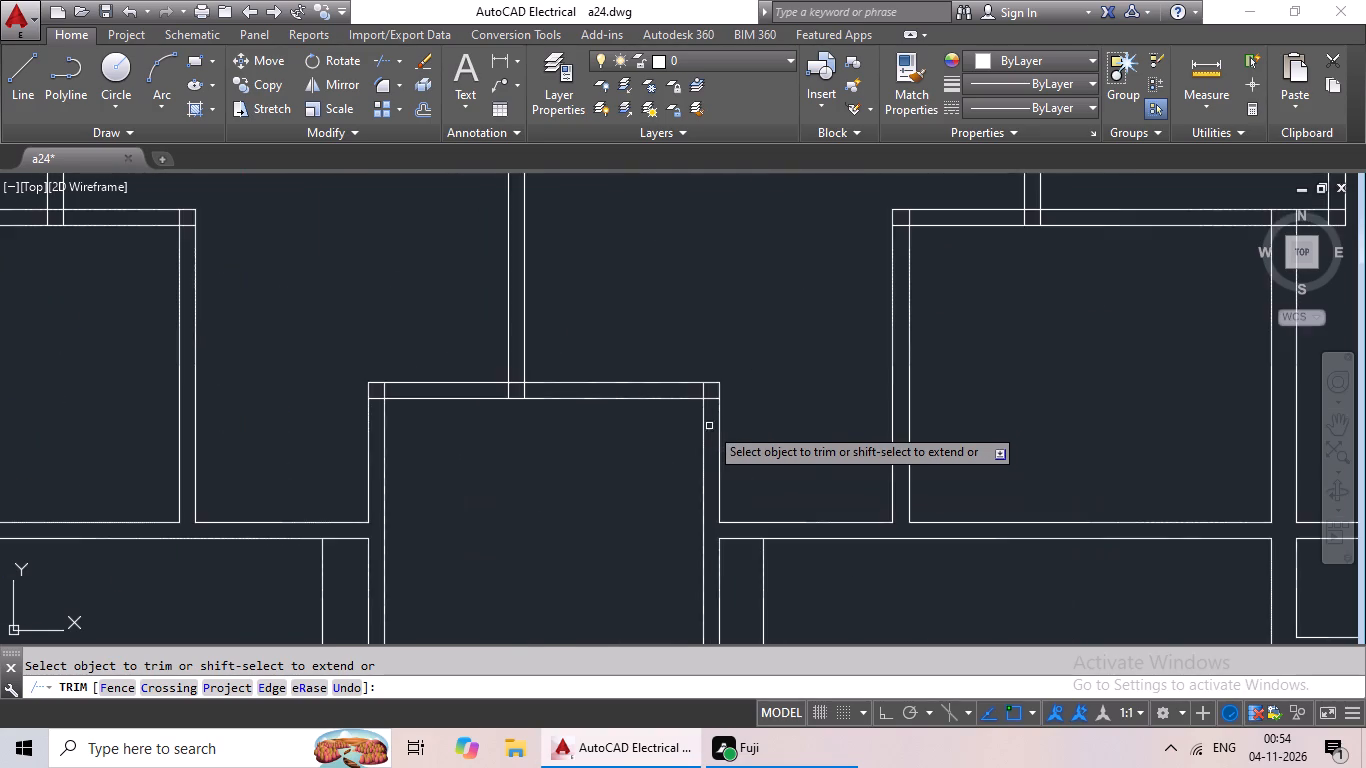
pyautogui.scroll(4, 713, 418)
pyautogui.moveTo(738, 330); pyautogui.dragTo(716, 444)
pyautogui.click(716, 443)
pyautogui.moveTo(735, 342); pyautogui.dragTo(735, 341)
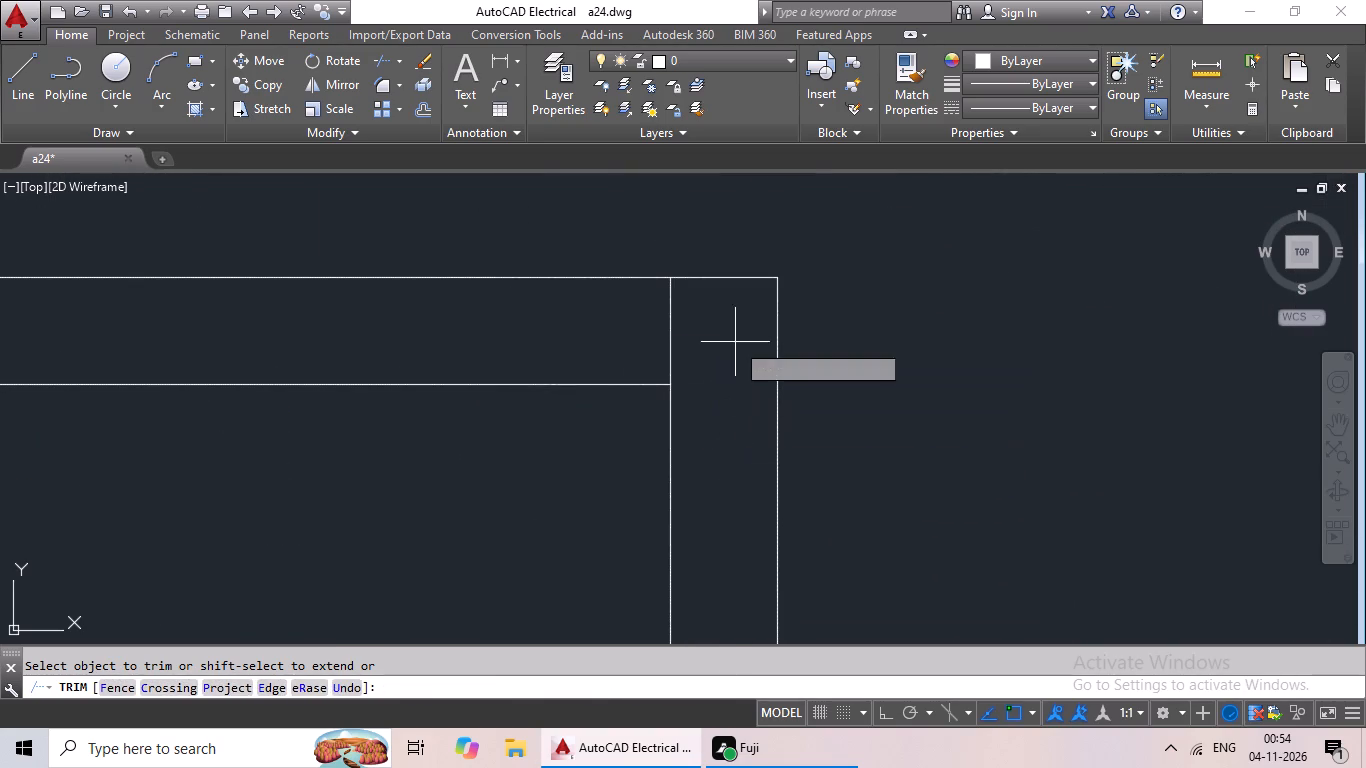
pyautogui.moveTo(735, 341); pyautogui.dragTo(626, 344)
pyautogui.click(626, 344)
# Trim the overlapping lines where the central vertical wall meets the top wall of the stair enclosure.
pyautogui.scroll(-4, 629, 344)
pyautogui.moveTo(534, 392); pyautogui.dragTo(779, 422, button='middle')
pyautogui.scroll(5, 695, 369)
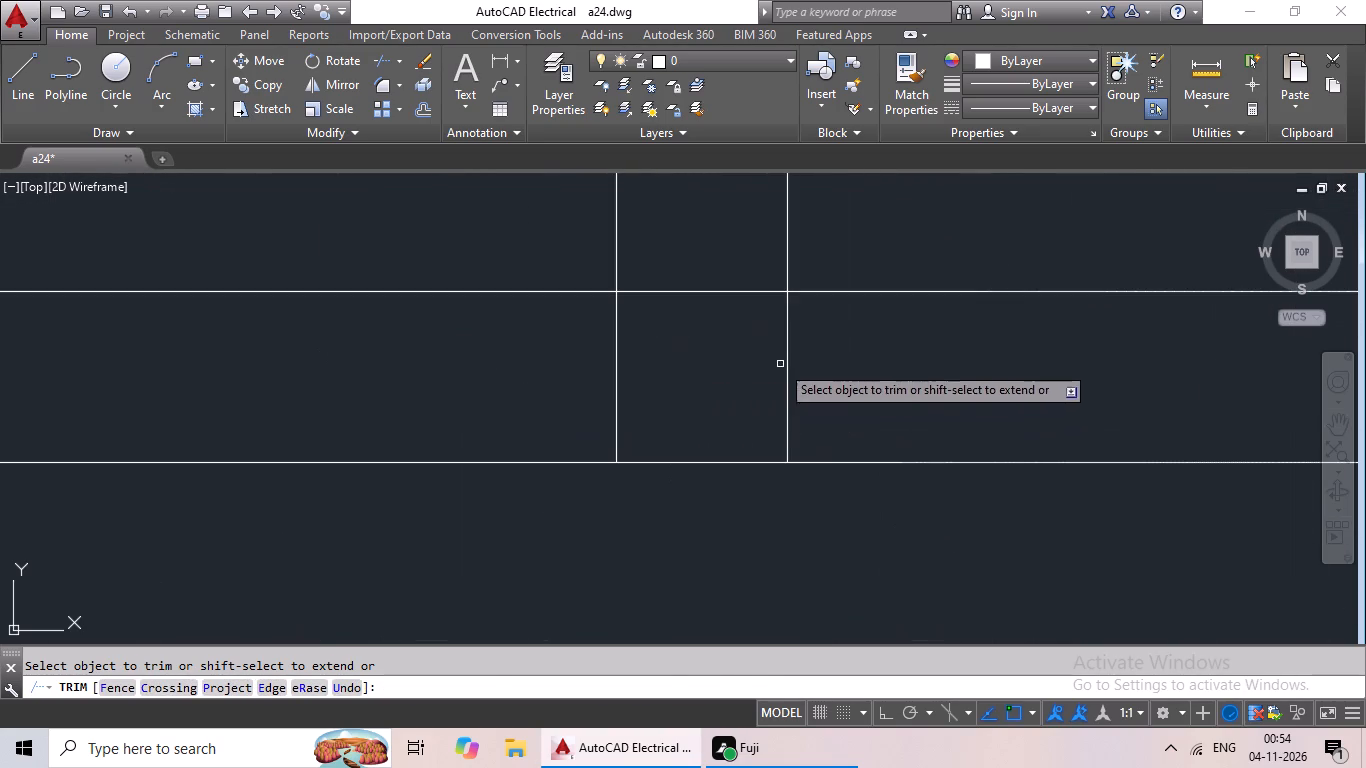
pyautogui.moveTo(826, 355); pyautogui.dragTo(446, 357)
pyautogui.moveTo(446, 357); pyautogui.dragTo(457, 363)
pyautogui.moveTo(723, 261); pyautogui.dragTo(691, 346)
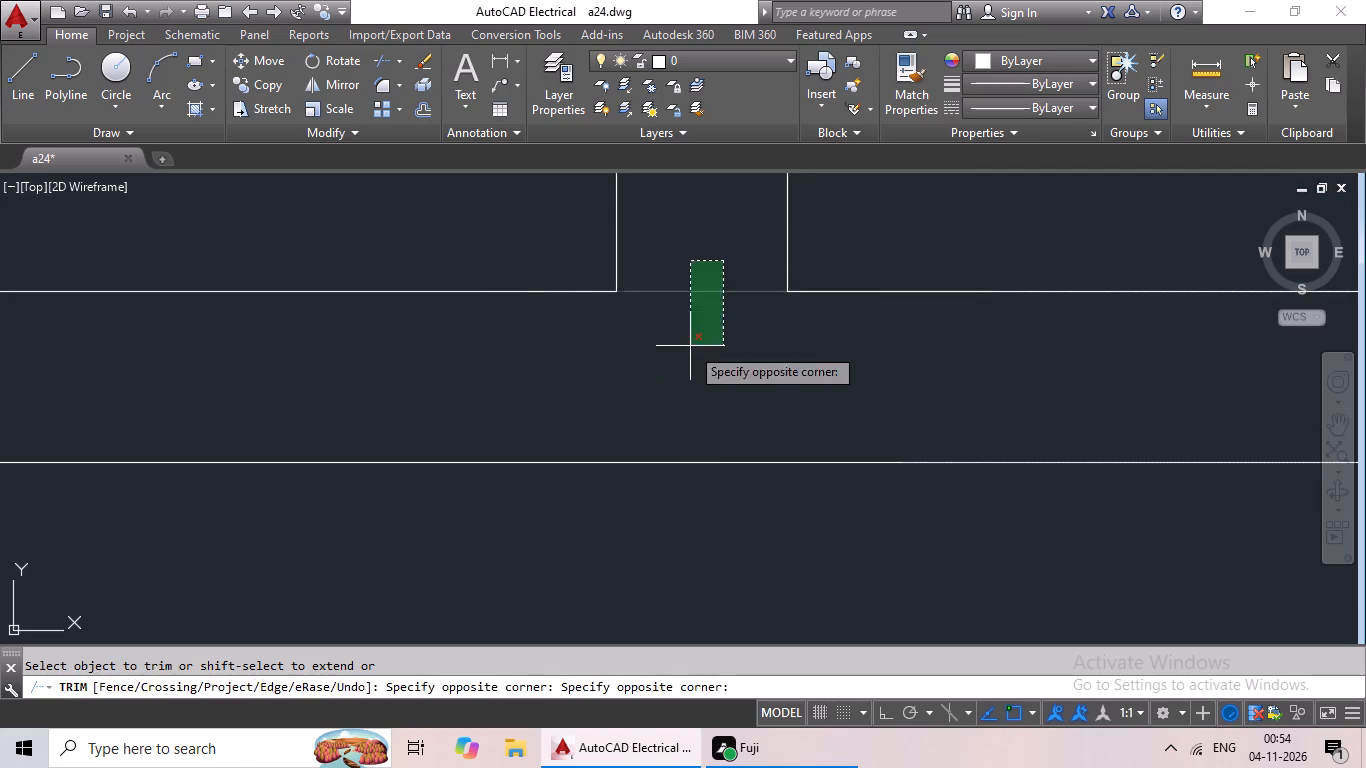
pyautogui.click(690, 346)
# Trim the overlapping inner wall lines at the upper left corner of the stair enclosure.
pyautogui.scroll(-4, 701, 339)
pyautogui.scroll(4, 483, 351)
pyautogui.moveTo(576, 315); pyautogui.dragTo(472, 367)
pyautogui.click(474, 363)
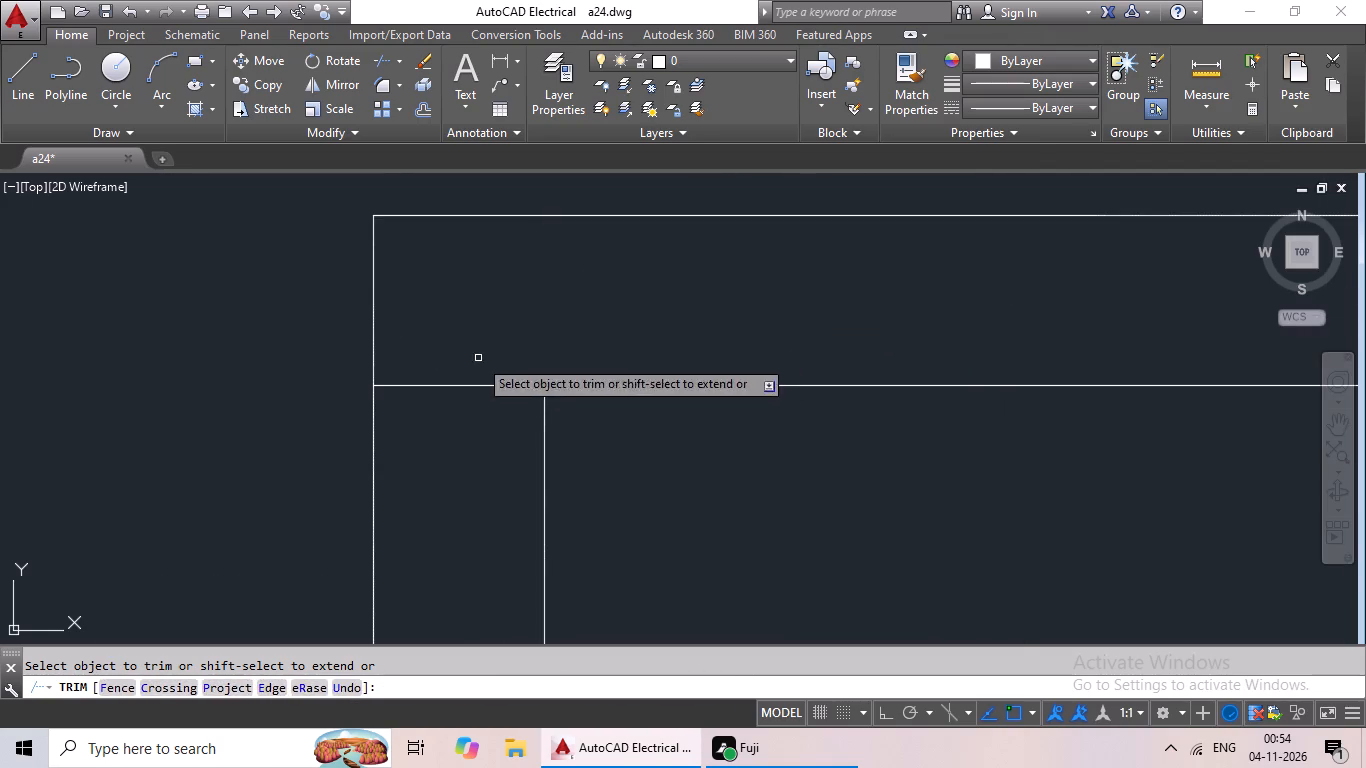
pyautogui.moveTo(501, 333); pyautogui.dragTo(469, 436)
pyautogui.moveTo(469, 435); pyautogui.dragTo(477, 425)
# Trim the overlapping inner wall lines at the lower outer corner of the middle right projection.
pyautogui.scroll(-6, 511, 389)
pyautogui.scroll(-1, 624, 427)
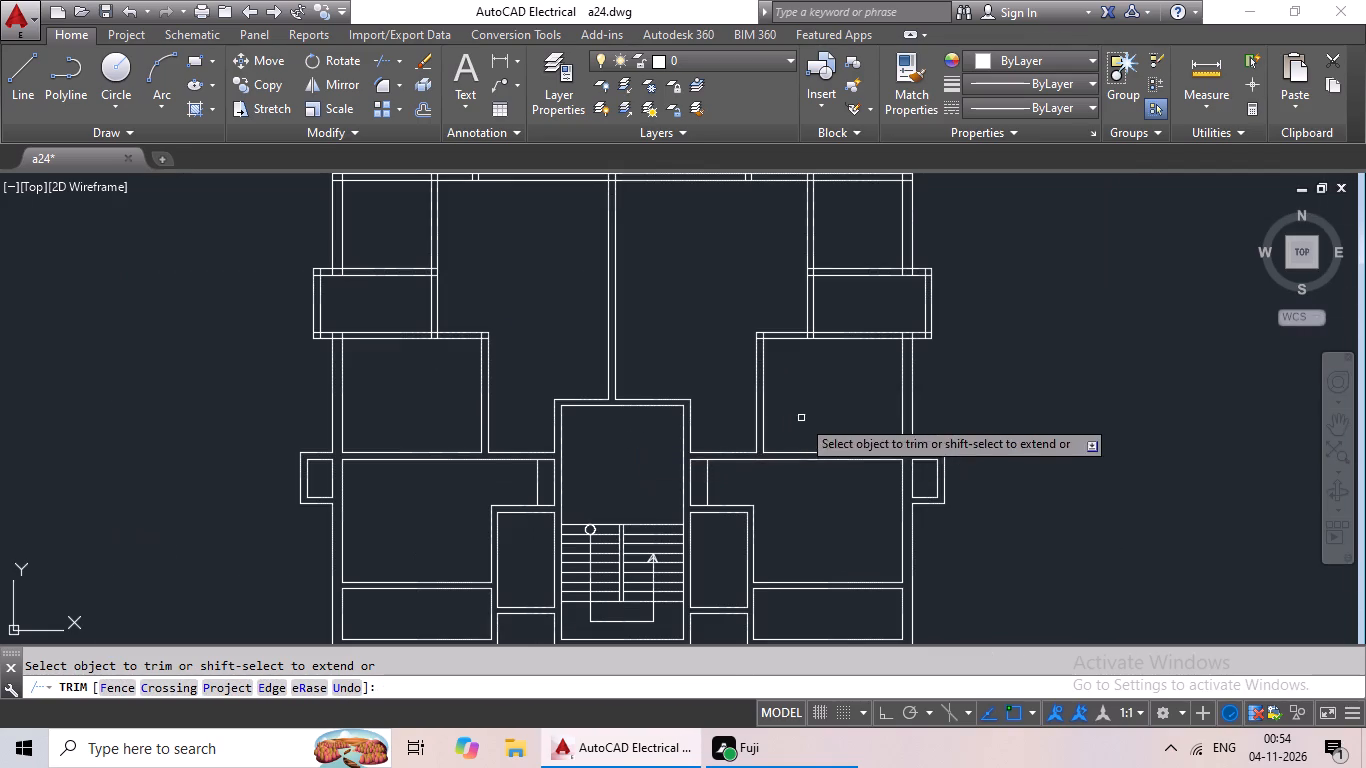
pyautogui.moveTo(801, 417); pyautogui.dragTo(700, 481, button='middle')
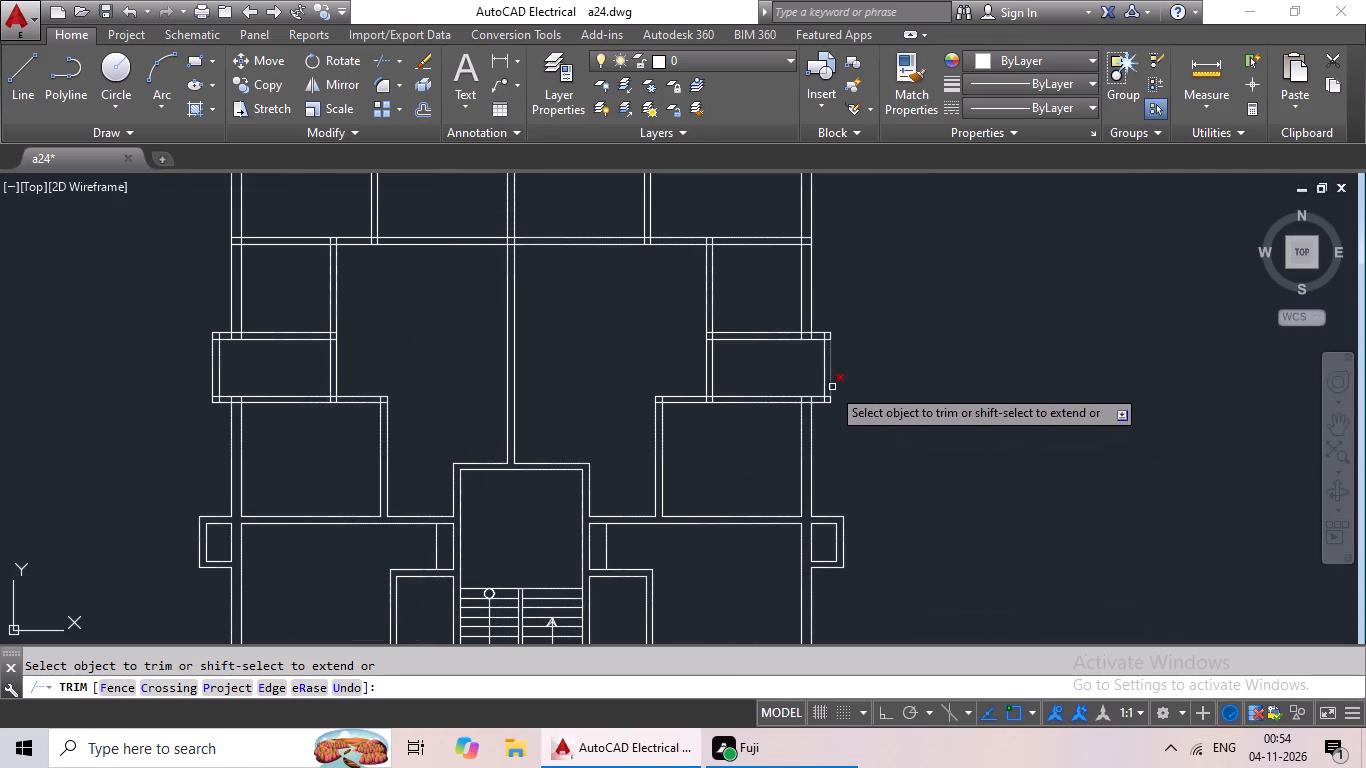
pyautogui.scroll(7, 823, 401)
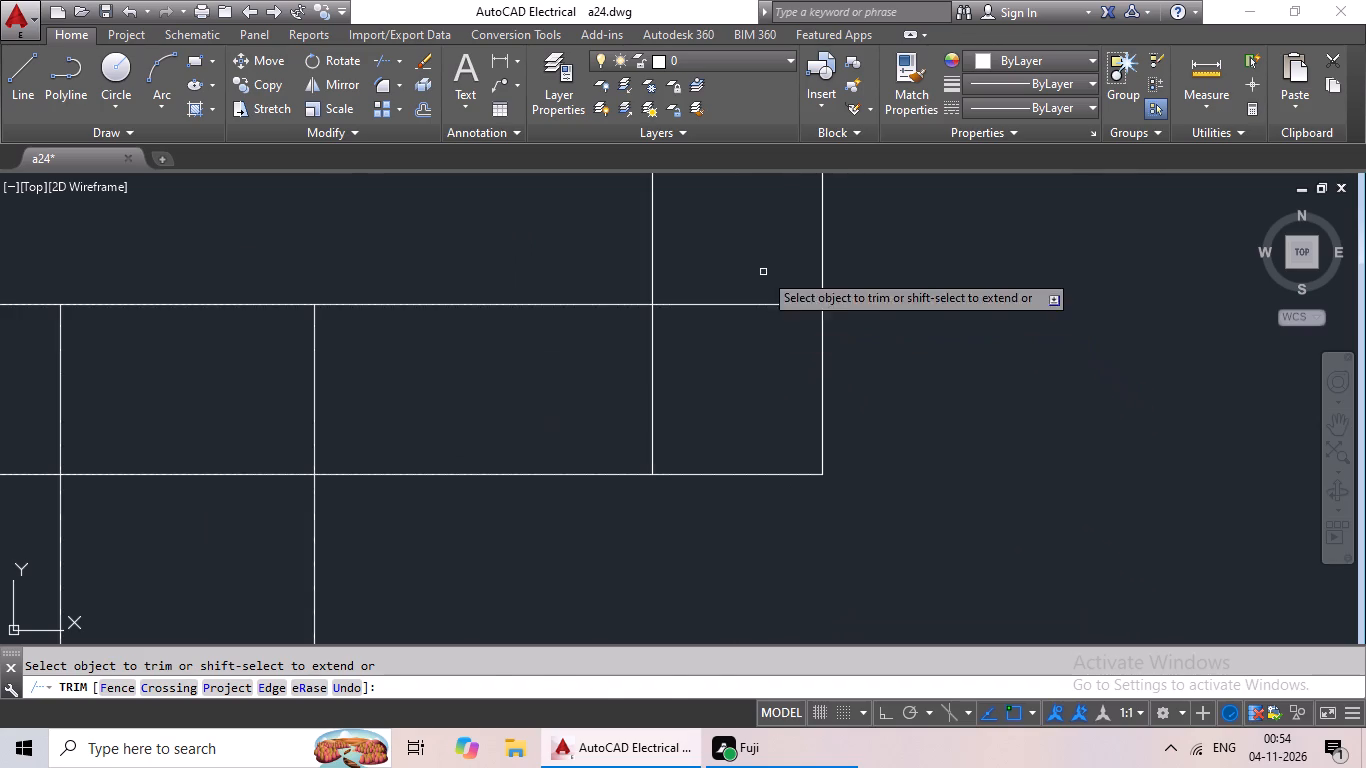
pyautogui.moveTo(774, 259); pyautogui.dragTo(739, 359)
pyautogui.click(739, 359)
pyautogui.moveTo(770, 355); pyautogui.dragTo(541, 403)
pyautogui.click(540, 403)
# Trim the crossing lines where the outer right wall meets the bottom wall of the middle right projection.
pyautogui.scroll(-4, 603, 398)
pyautogui.moveTo(590, 404); pyautogui.dragTo(778, 404, button='middle')
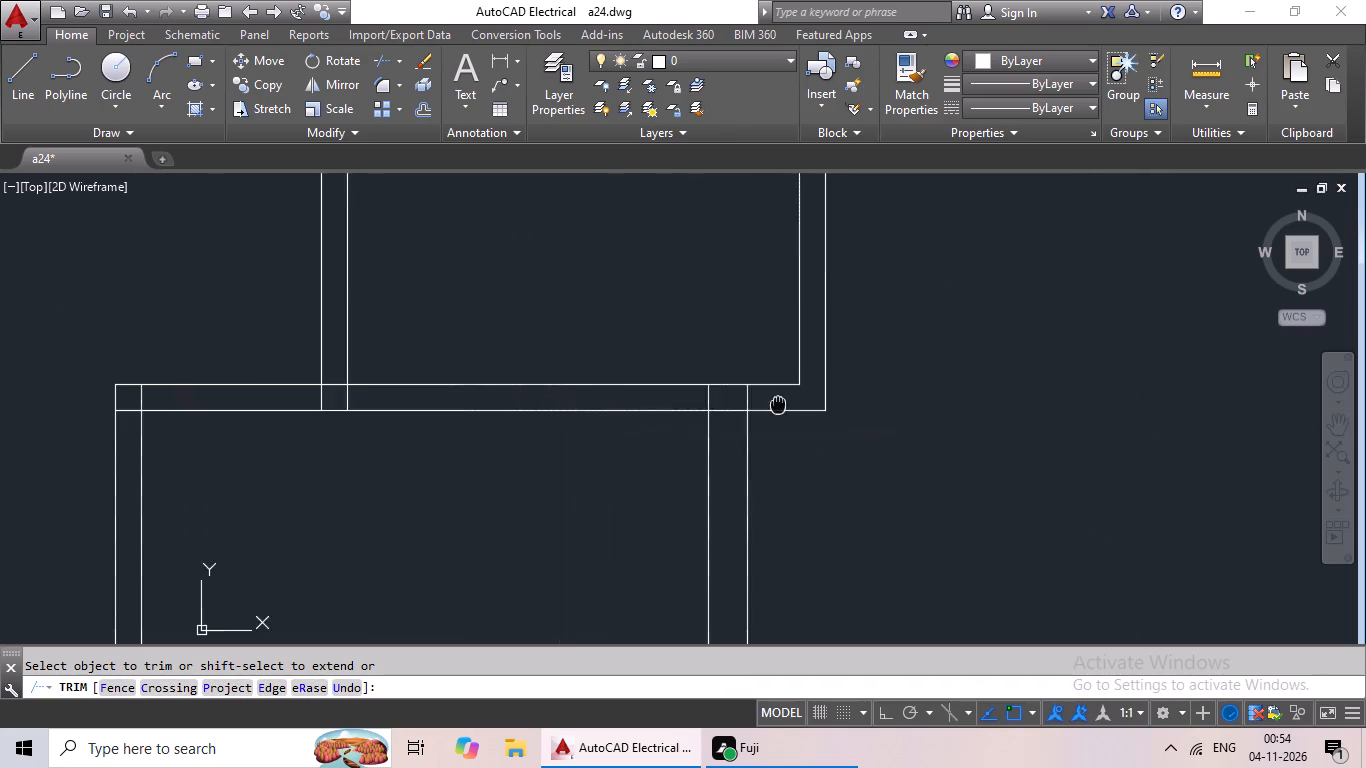
pyautogui.scroll(2, 698, 404)
pyautogui.moveTo(901, 381); pyautogui.dragTo(699, 389)
pyautogui.click(699, 389)
pyautogui.moveTo(794, 409); pyautogui.dragTo(797, 485)
pyautogui.click(797, 485)
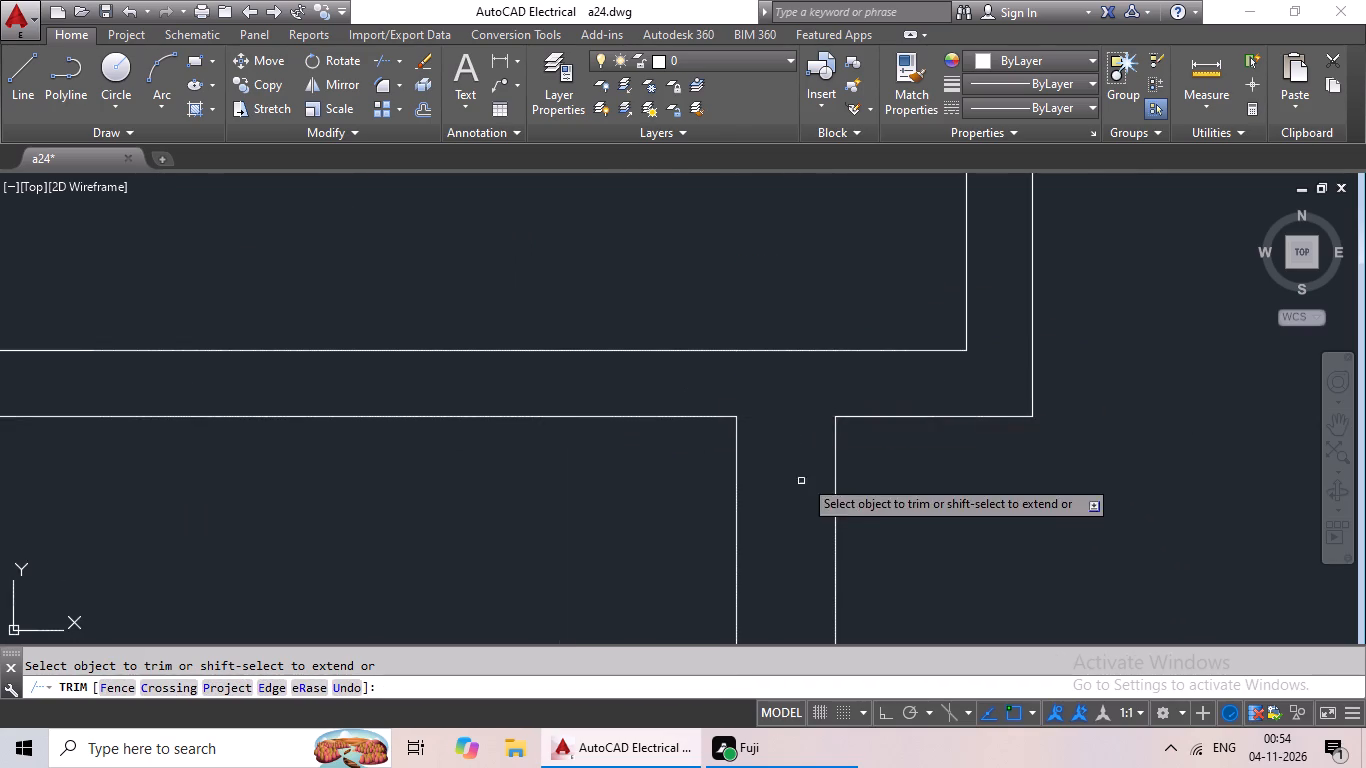
# Trim the overlapping lines where the inner vertical wall meets the bottom wall of the middle right projection.
pyautogui.scroll(-3, 823, 451)
pyautogui.moveTo(673, 503); pyautogui.dragTo(845, 480, button='middle')
pyautogui.scroll(-2, 845, 480)
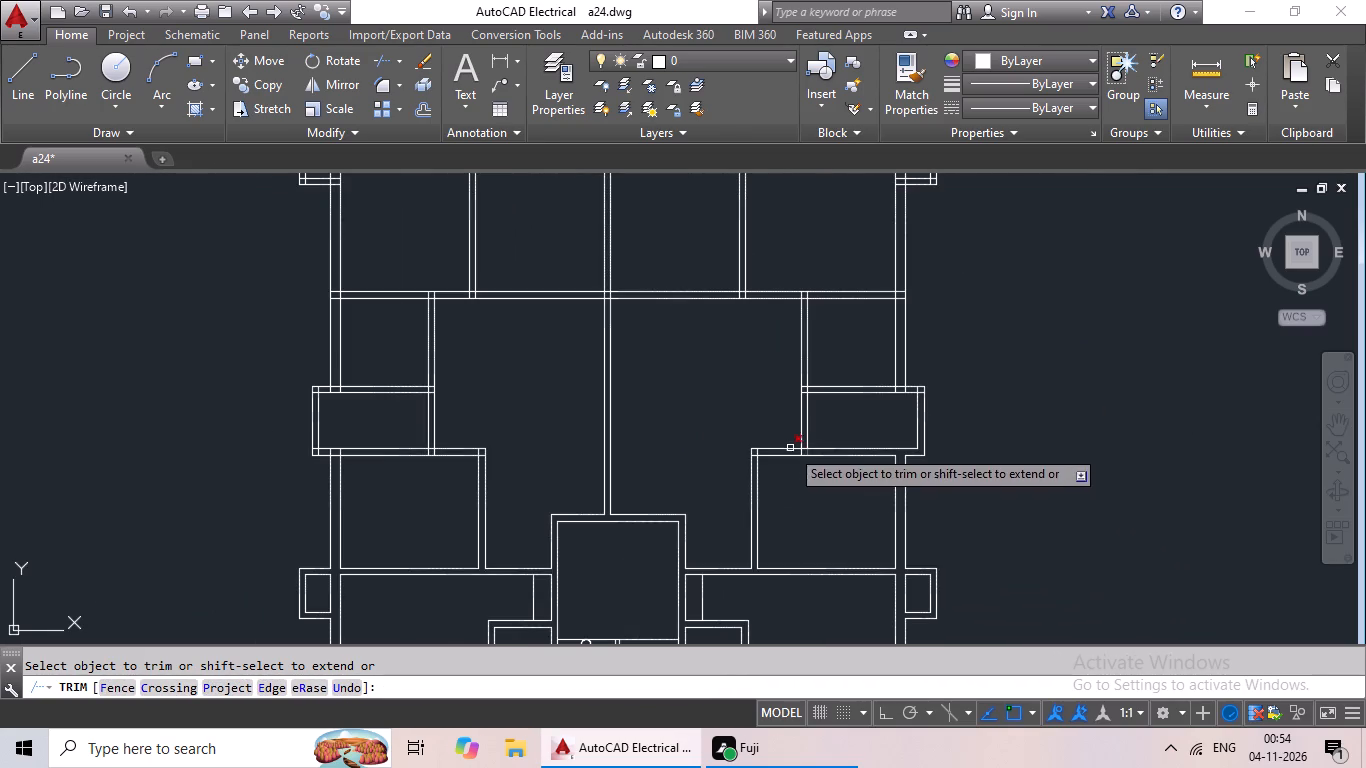
pyautogui.scroll(5, 802, 449)
pyautogui.scroll(2, 892, 513)
pyautogui.moveTo(932, 477); pyautogui.dragTo(525, 526)
pyautogui.moveTo(525, 526); pyautogui.dragTo(538, 522)
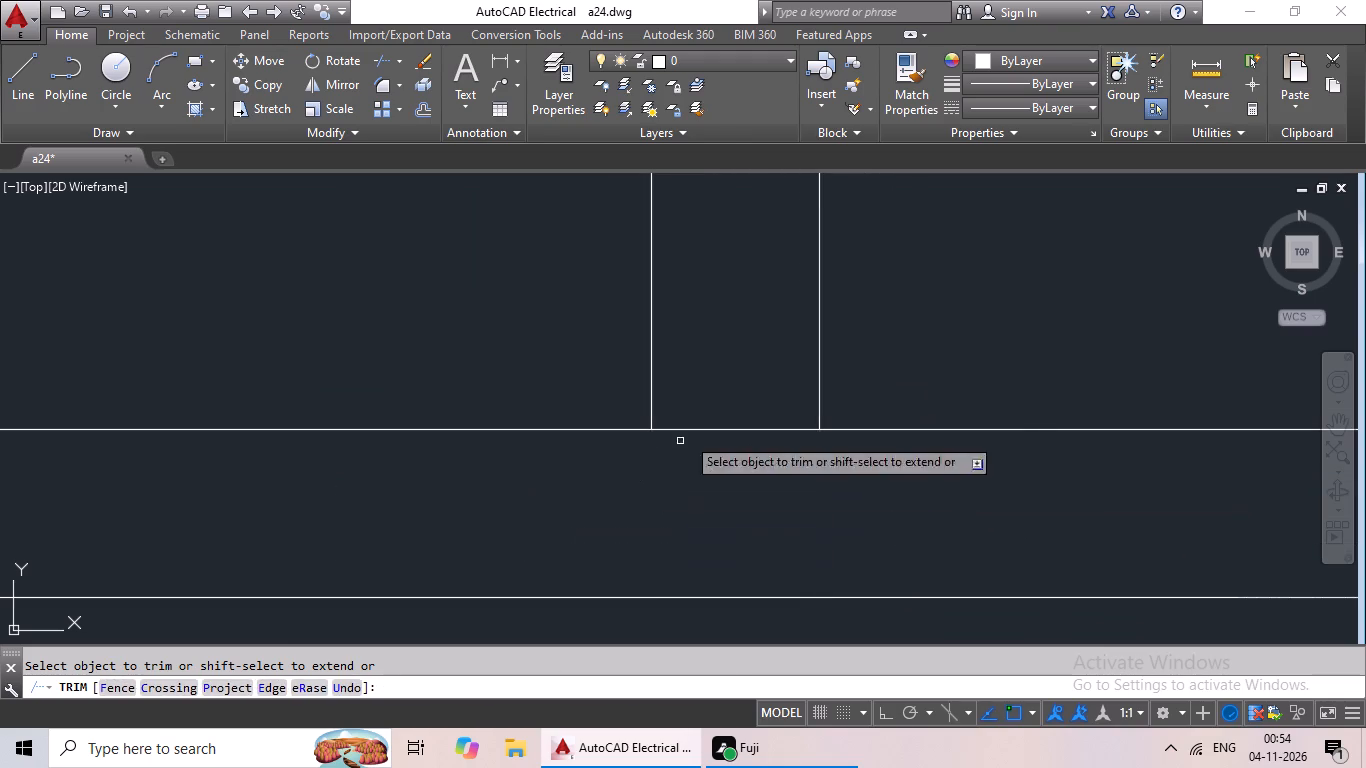
pyautogui.moveTo(725, 404); pyautogui.dragTo(718, 506)
pyautogui.click(719, 502)
# Trim the overlapping inner wall lines at the upper left corner of the room below the middle right projection.
pyautogui.scroll(-4, 770, 481)
pyautogui.moveTo(668, 573); pyautogui.dragTo(778, 521, button='middle')
pyautogui.scroll(2, 664, 451)
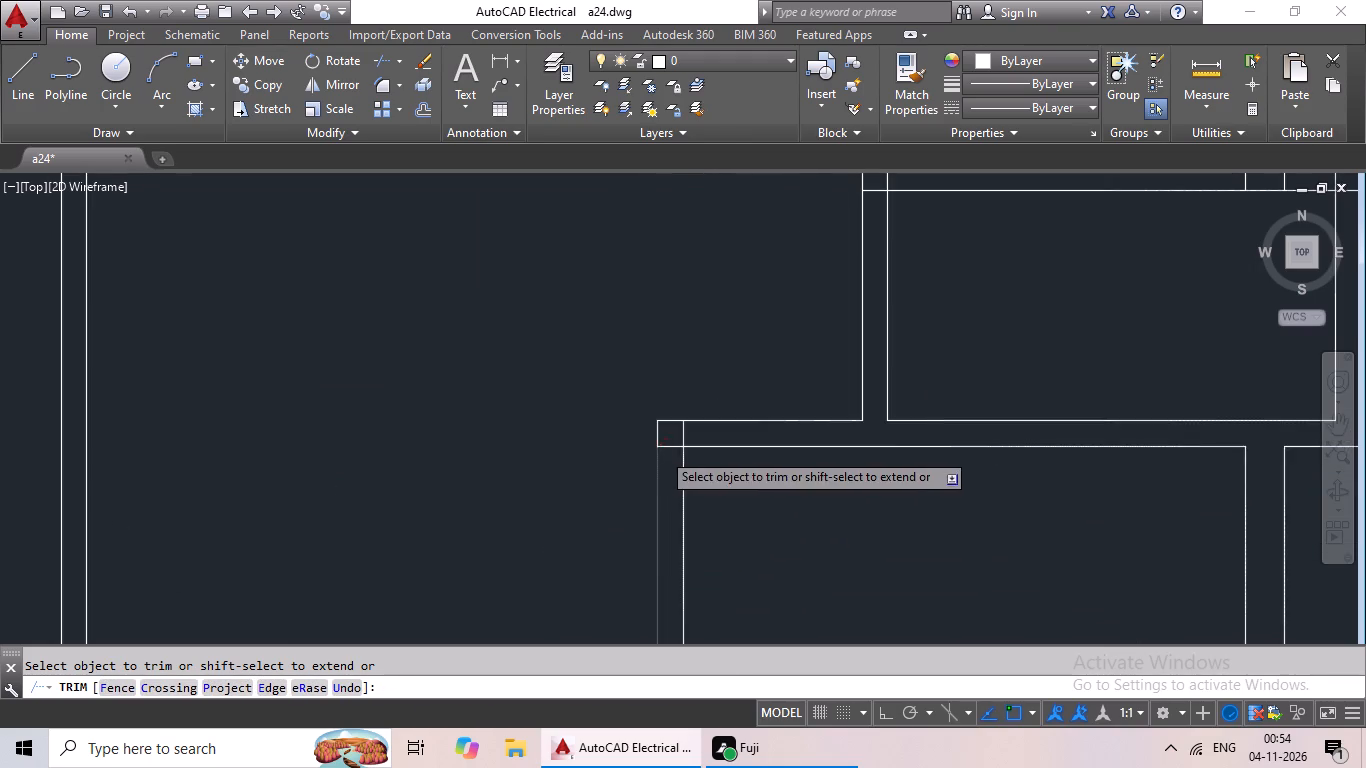
pyautogui.scroll(2, 665, 451)
pyautogui.scroll(2, 757, 381)
pyautogui.moveTo(843, 343); pyautogui.dragTo(745, 400)
pyautogui.click(749, 399)
pyautogui.moveTo(736, 422); pyautogui.dragTo(650, 573)
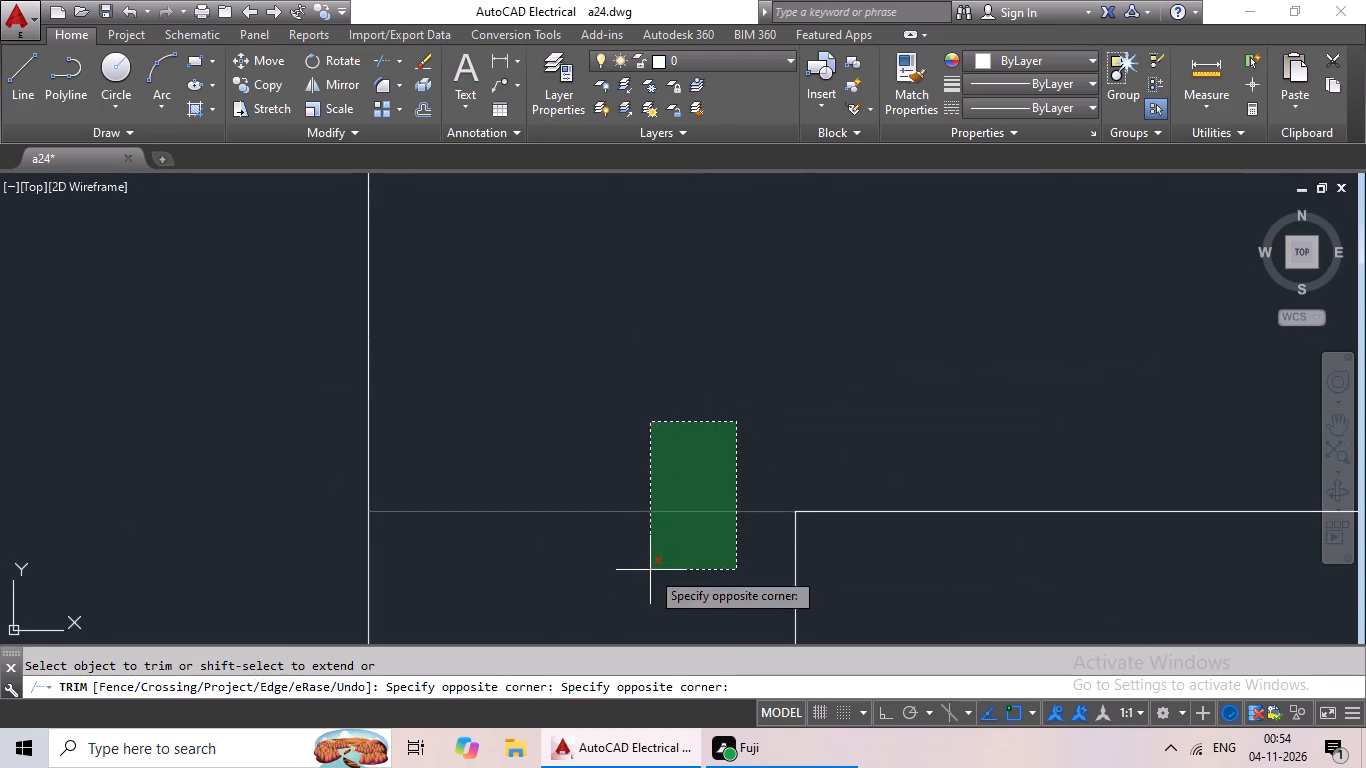
pyautogui.click(650, 570)
# Trim the overlapping inner wall lines at the upper outer corner of the middle right projection.
pyautogui.scroll(-8, 694, 518)
pyautogui.moveTo(775, 558); pyautogui.dragTo(753, 532, button='middle')
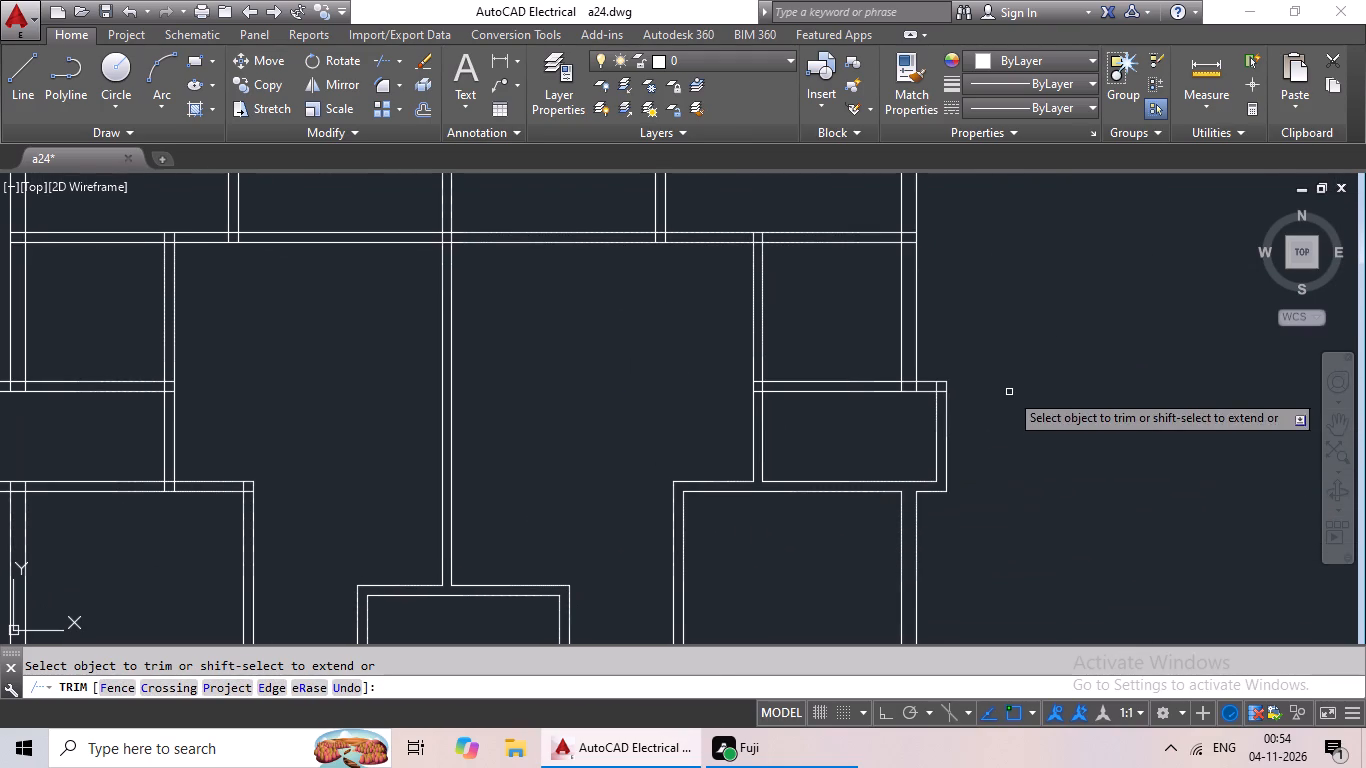
pyautogui.scroll(4, 956, 388)
pyautogui.moveTo(869, 365); pyautogui.dragTo(852, 473)
pyautogui.moveTo(852, 472); pyautogui.dragTo(861, 453)
pyautogui.moveTo(879, 380); pyautogui.dragTo(752, 373)
pyautogui.click(752, 373)
# Trim the crossing lines where the outer right wall meets the top wall of the middle right projection.
pyautogui.moveTo(798, 352); pyautogui.dragTo(608, 372)
pyautogui.click(598, 373)
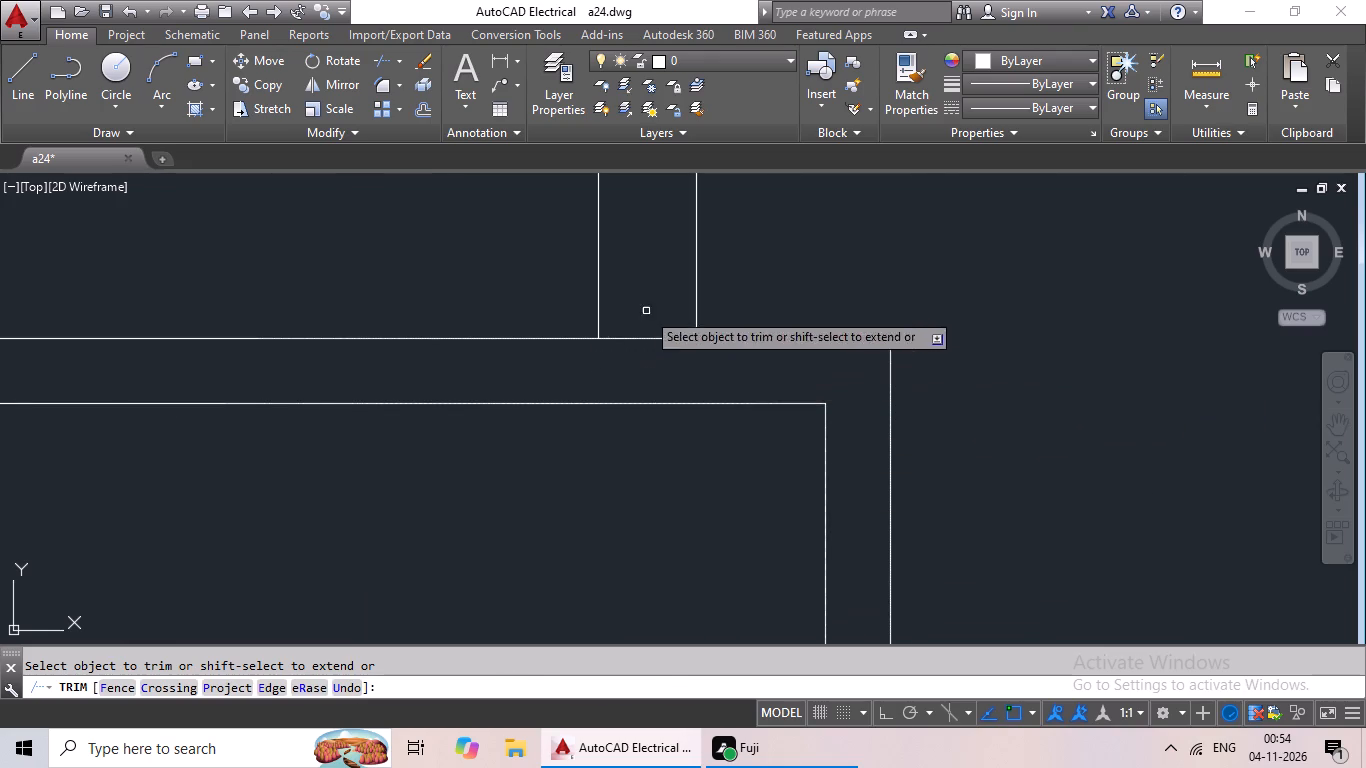
pyautogui.moveTo(659, 299); pyautogui.dragTo(644, 377)
pyautogui.click(645, 377)
# Trim the crossing lines where the top wall of the middle right projection joins the inner vertical wall.
pyautogui.scroll(-4, 719, 375)
pyautogui.scroll(5, 554, 375)
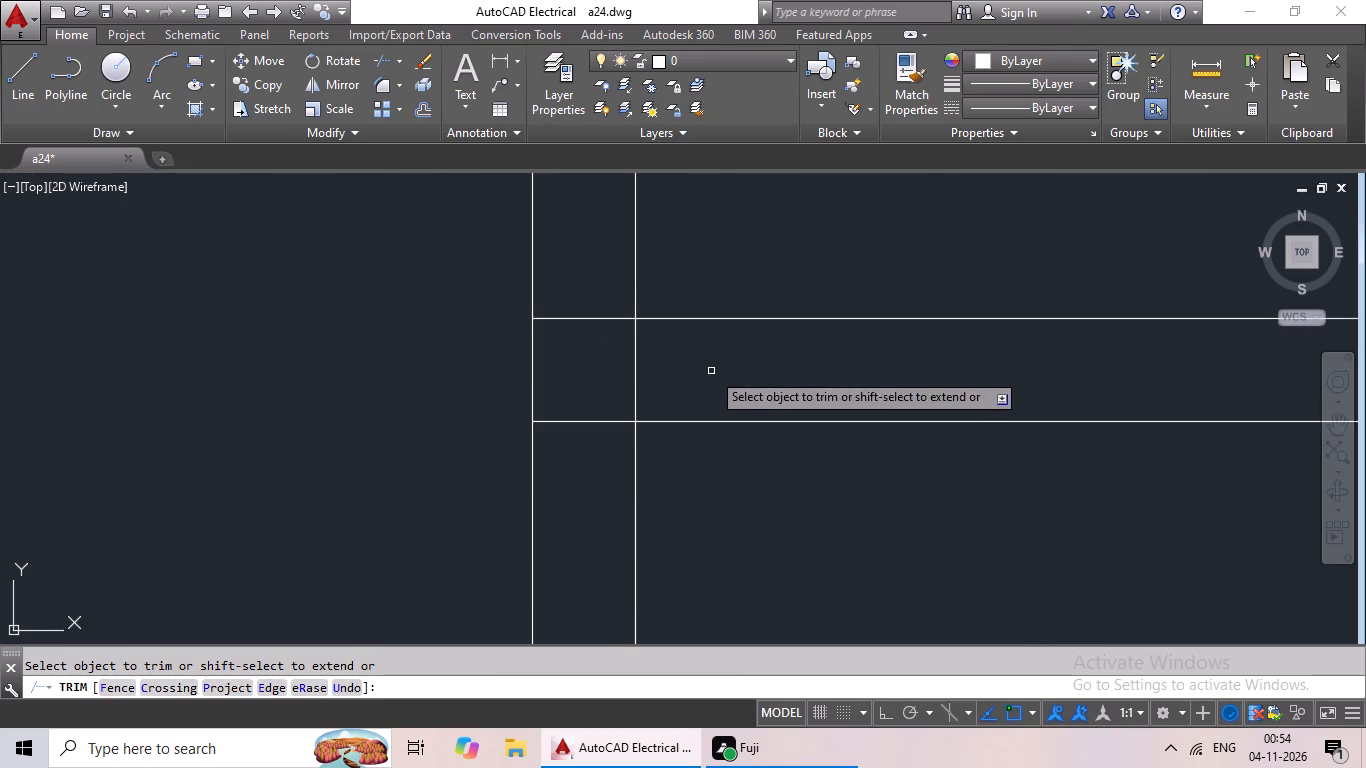
pyautogui.moveTo(690, 371); pyautogui.dragTo(645, 383)
pyautogui.moveTo(639, 388); pyautogui.dragTo(616, 397)
pyautogui.moveTo(642, 386); pyautogui.dragTo(704, 359)
pyautogui.moveTo(709, 359); pyautogui.dragTo(591, 391)
pyautogui.moveTo(717, 344); pyautogui.dragTo(639, 375)
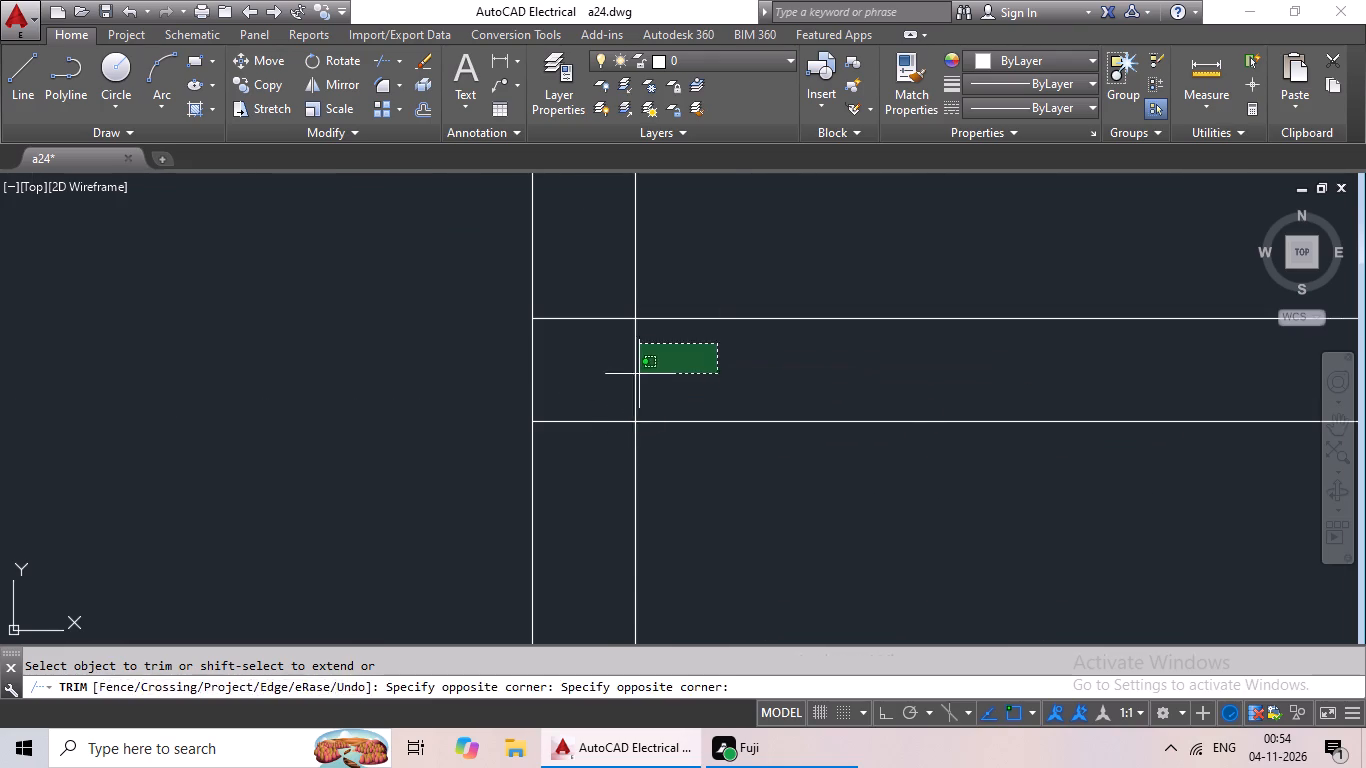
pyautogui.moveTo(639, 375); pyautogui.dragTo(636, 376)
pyautogui.moveTo(634, 377); pyautogui.dragTo(614, 397)
pyautogui.moveTo(614, 269); pyautogui.dragTo(599, 415)
pyautogui.click(599, 414)
pyautogui.moveTo(603, 394); pyautogui.dragTo(576, 462)
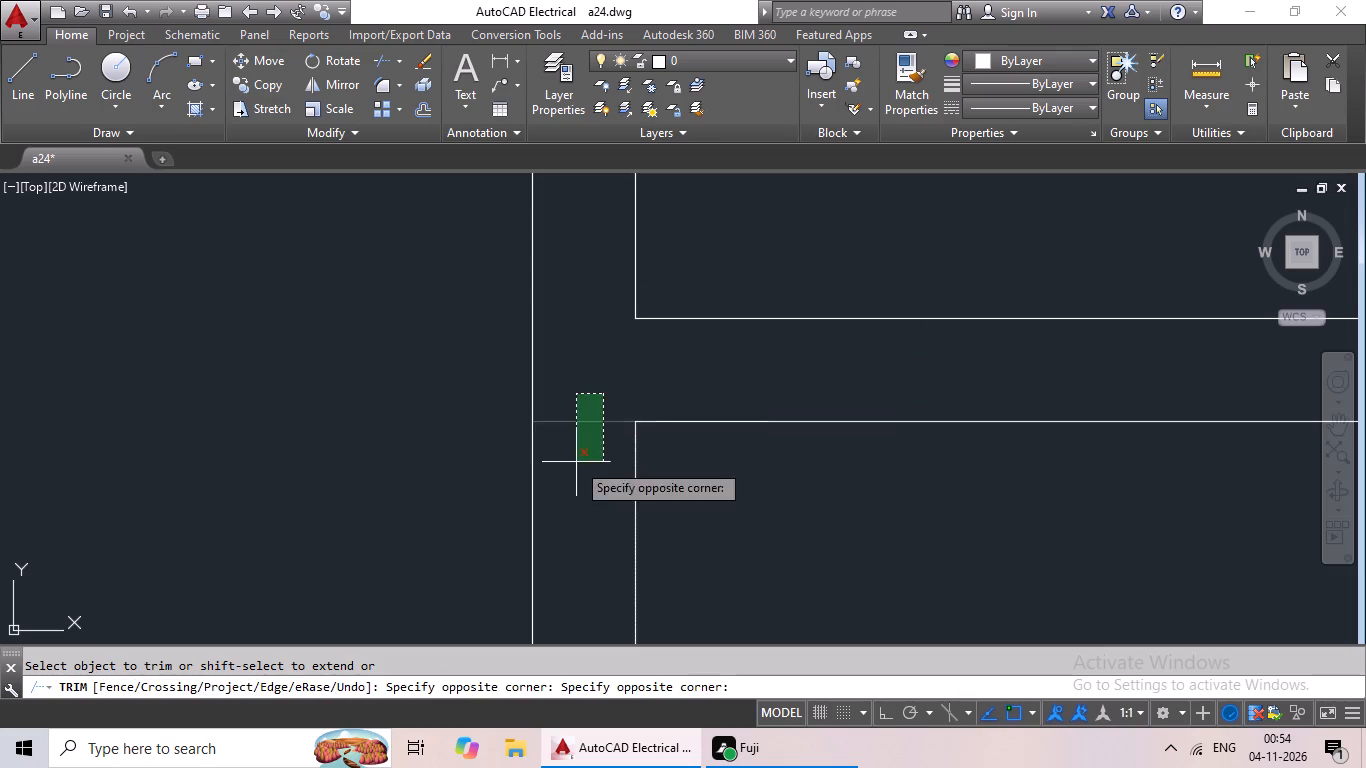
pyautogui.click(576, 462)
# Trim the overlapping inner wall lines at the upper right corner of the room below the middle left projection.
pyautogui.scroll(-6, 662, 420)
pyautogui.scroll(-3, 475, 466)
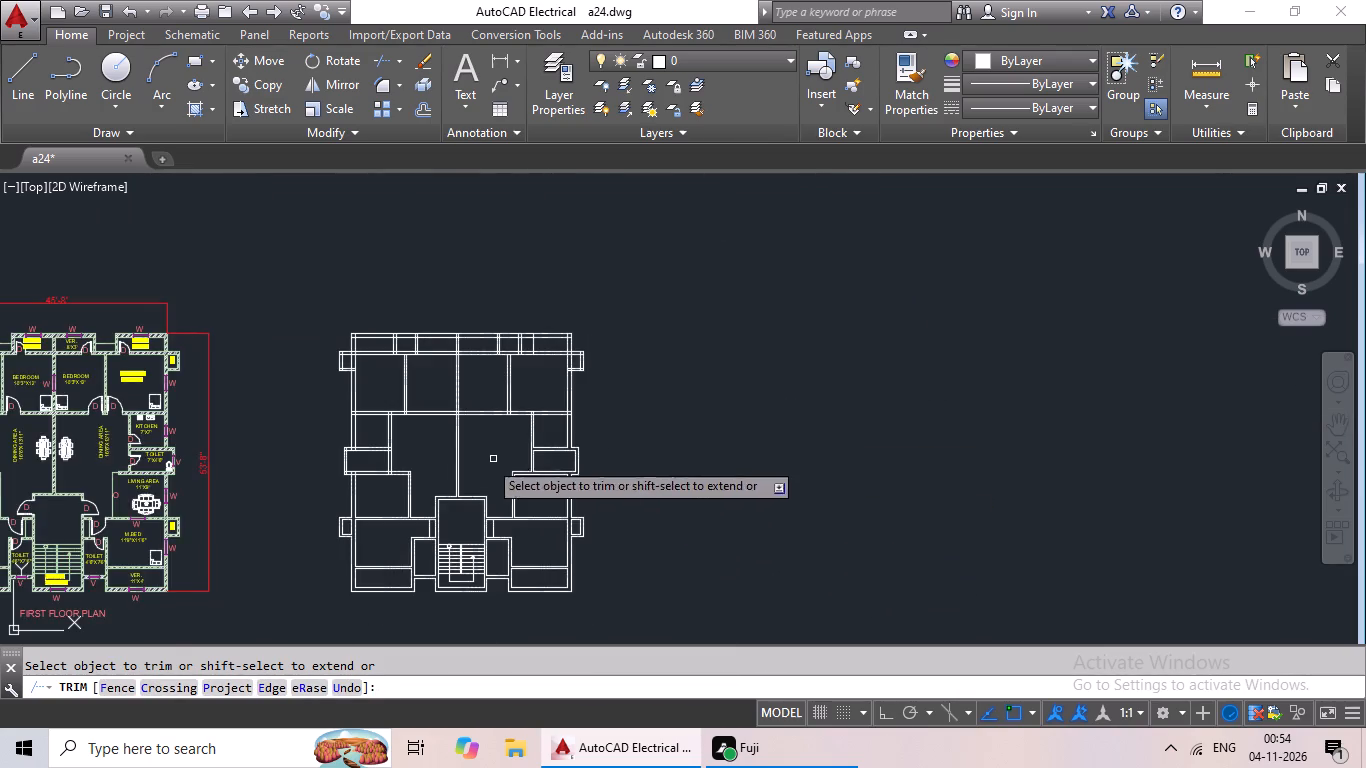
pyautogui.moveTo(429, 475); pyautogui.dragTo(727, 473, button='middle')
pyautogui.scroll(3, 690, 485)
pyautogui.scroll(3, 770, 441)
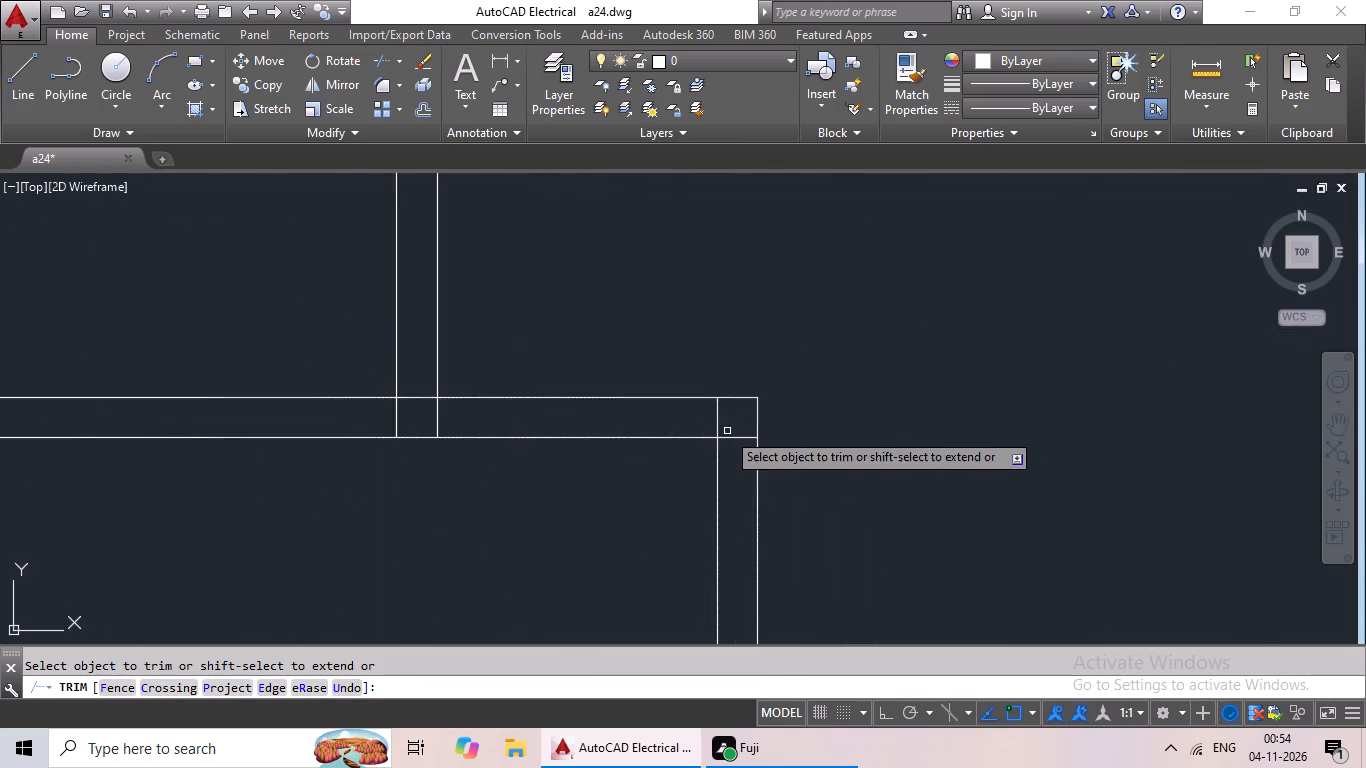
pyautogui.scroll(3, 734, 427)
pyautogui.moveTo(746, 423); pyautogui.dragTo(724, 535)
pyautogui.moveTo(723, 528); pyautogui.dragTo(730, 508)
pyautogui.moveTo(706, 410); pyautogui.dragTo(582, 429)
pyautogui.click(582, 429)
# Trim the overlapping lines where the inner vertical wall meets the bottom wall of the middle left projection.
pyautogui.scroll(-4, 680, 413)
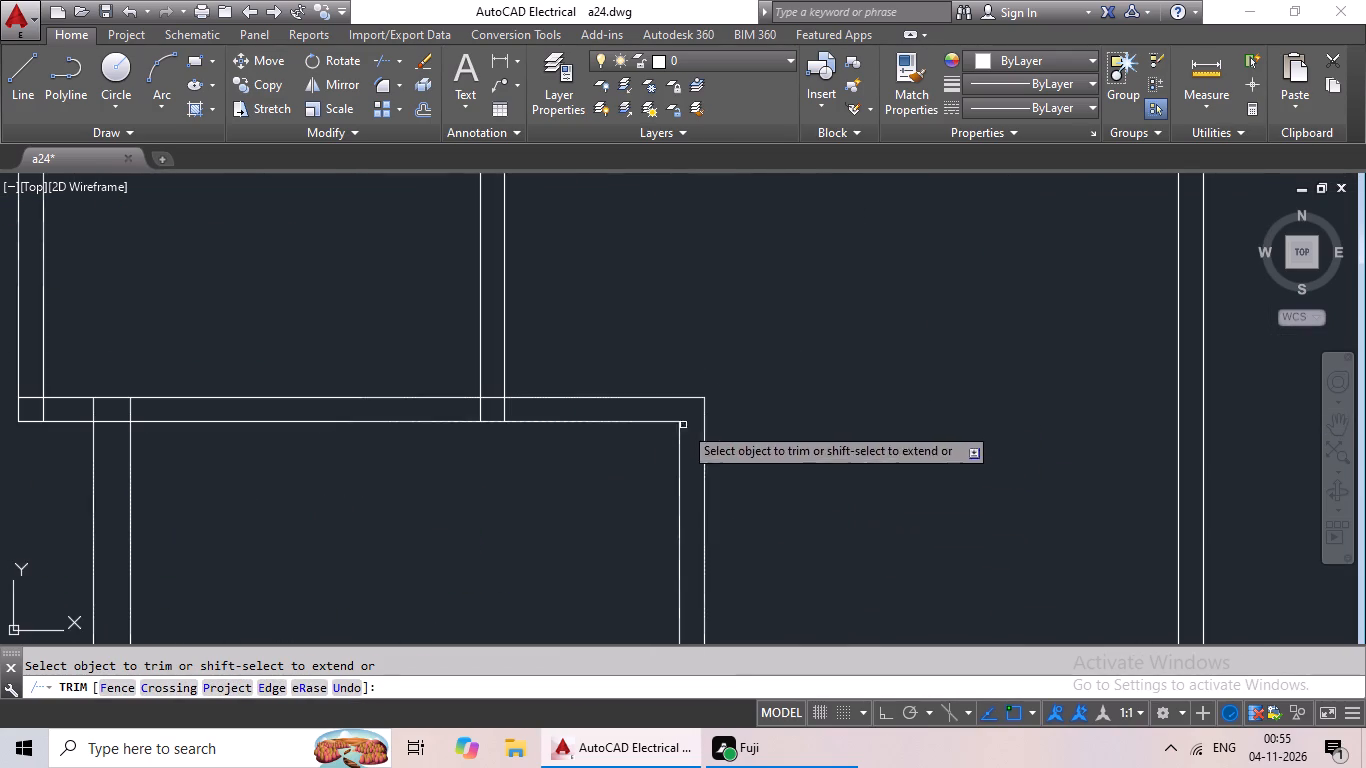
pyautogui.moveTo(519, 494); pyautogui.dragTo(672, 495, button='middle')
pyautogui.scroll(5, 660, 405)
pyautogui.moveTo(723, 390); pyautogui.dragTo(250, 495)
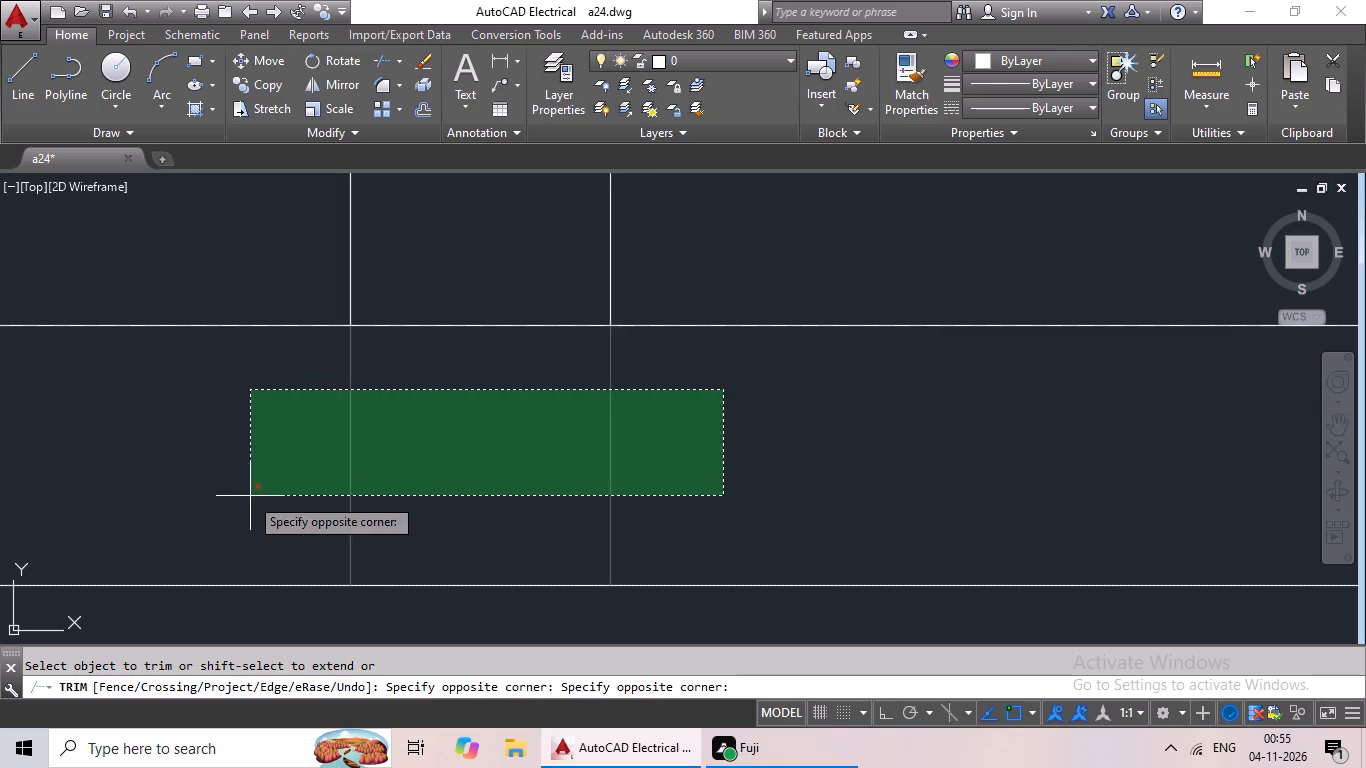
pyautogui.click(247, 497)
pyautogui.moveTo(486, 291); pyautogui.dragTo(473, 375)
pyautogui.moveTo(473, 375); pyautogui.dragTo(472, 394)
# Trim the crossing lines where the outer left wall meets the bottom wall of the middle left projection.
pyautogui.scroll(-4, 595, 451)
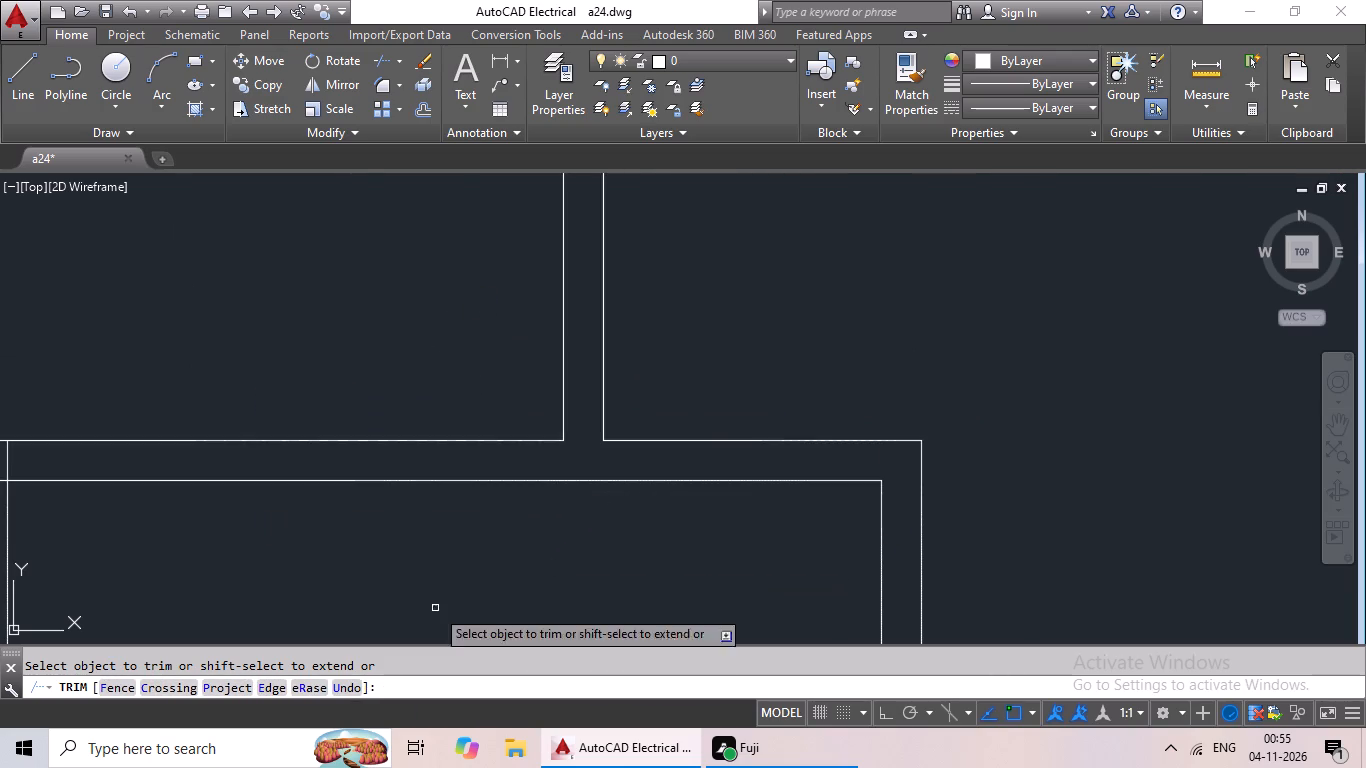
pyautogui.scroll(-2, 413, 602)
pyautogui.scroll(6, 238, 574)
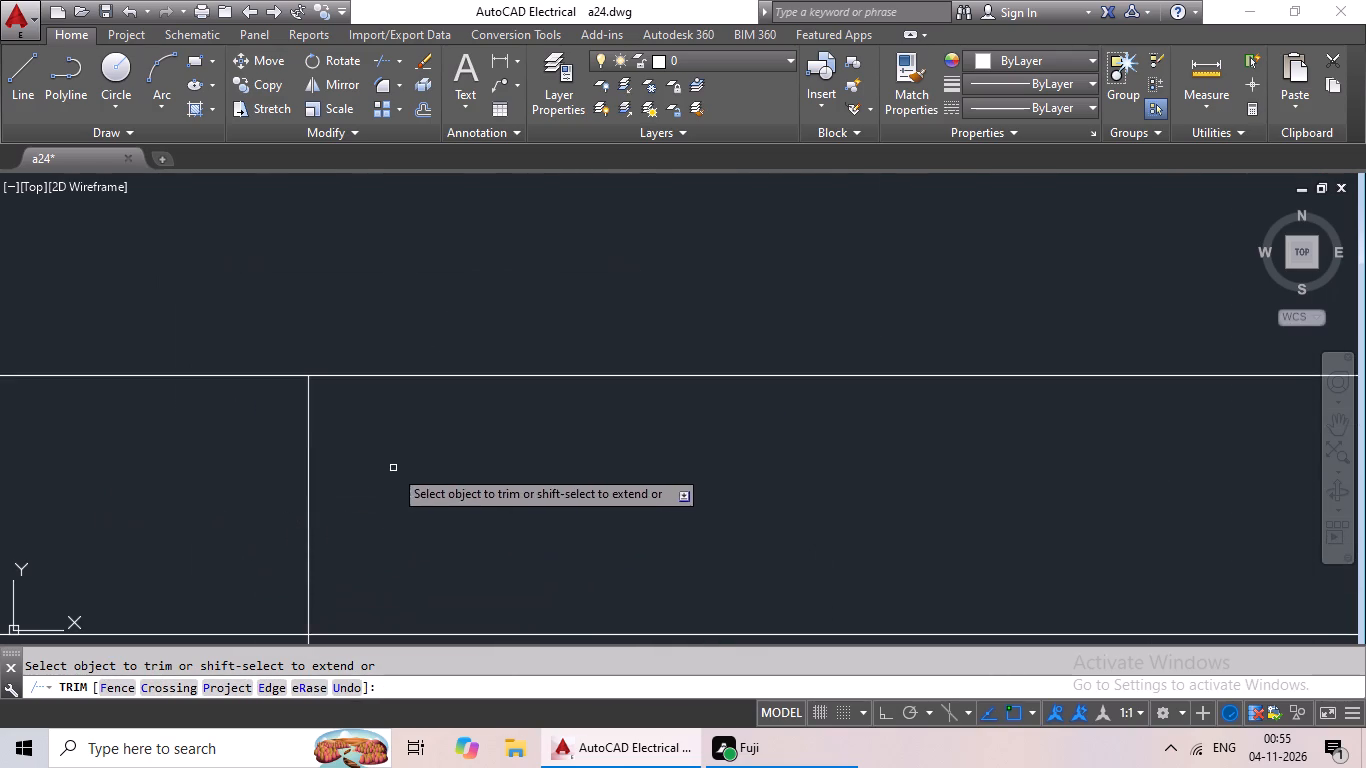
pyautogui.moveTo(393, 468); pyautogui.dragTo(122, 544)
pyautogui.moveTo(124, 539); pyautogui.dragTo(142, 539)
pyautogui.scroll(-3, 314, 537)
pyautogui.moveTo(338, 537); pyautogui.dragTo(669, 509, button='middle')
pyautogui.scroll(2, 578, 508)
pyautogui.moveTo(570, 467); pyautogui.dragTo(418, 481)
pyautogui.click(421, 480)
pyautogui.moveTo(619, 503); pyautogui.dragTo(604, 628)
pyautogui.click(614, 603)
# Trim the overlapping inner wall lines at the lower outer corner of the middle left projection.
pyautogui.scroll(-2, 660, 535)
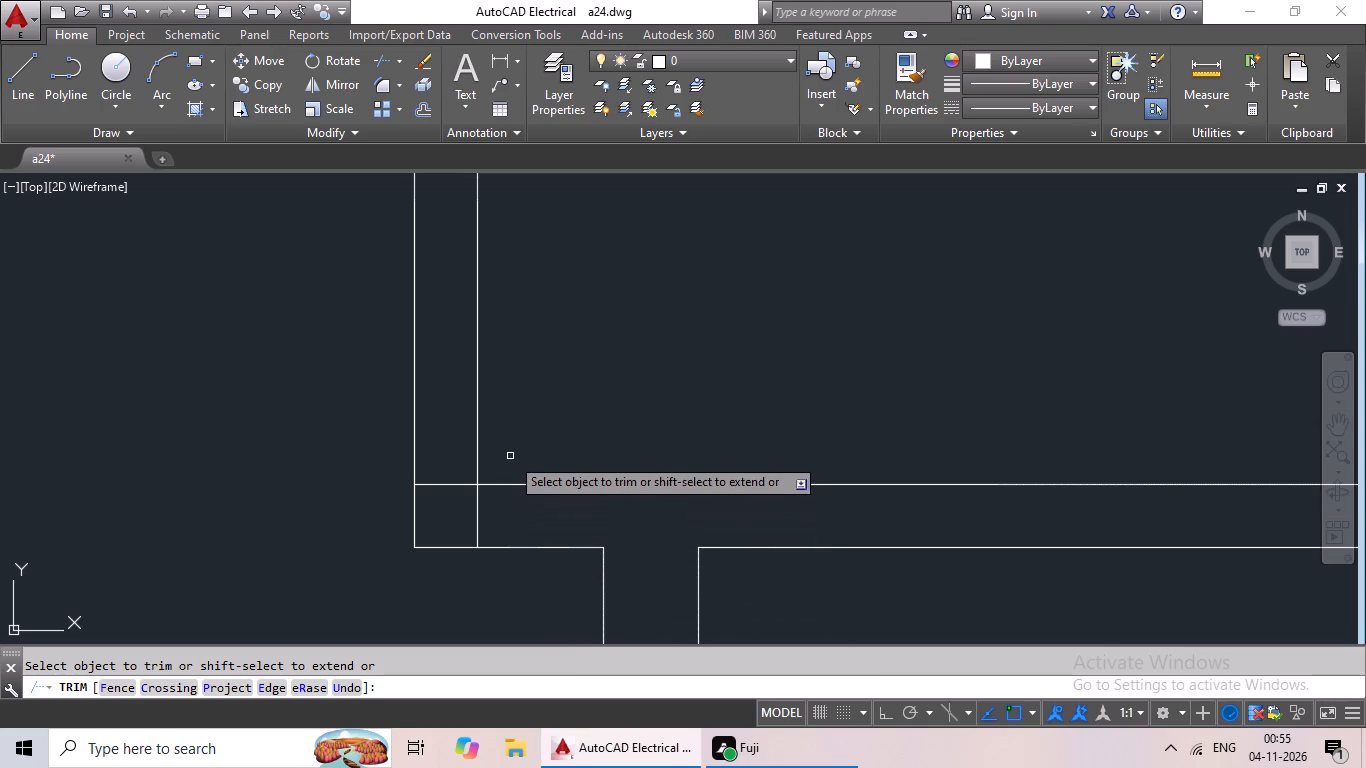
pyautogui.scroll(4, 482, 508)
pyautogui.scroll(-3, 549, 463)
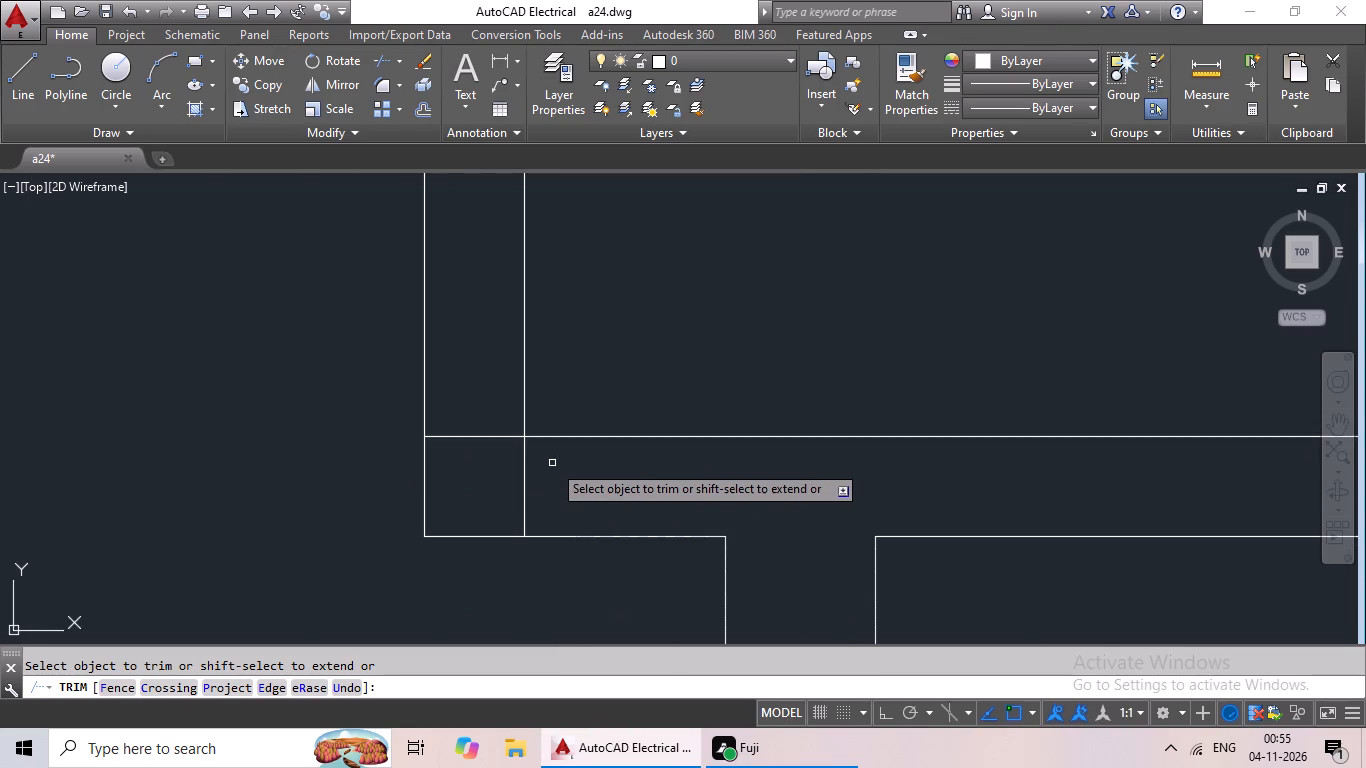
pyautogui.moveTo(606, 456); pyautogui.dragTo(470, 516)
pyautogui.click(470, 516)
pyautogui.moveTo(472, 352); pyautogui.dragTo(479, 493)
pyautogui.click(481, 487)
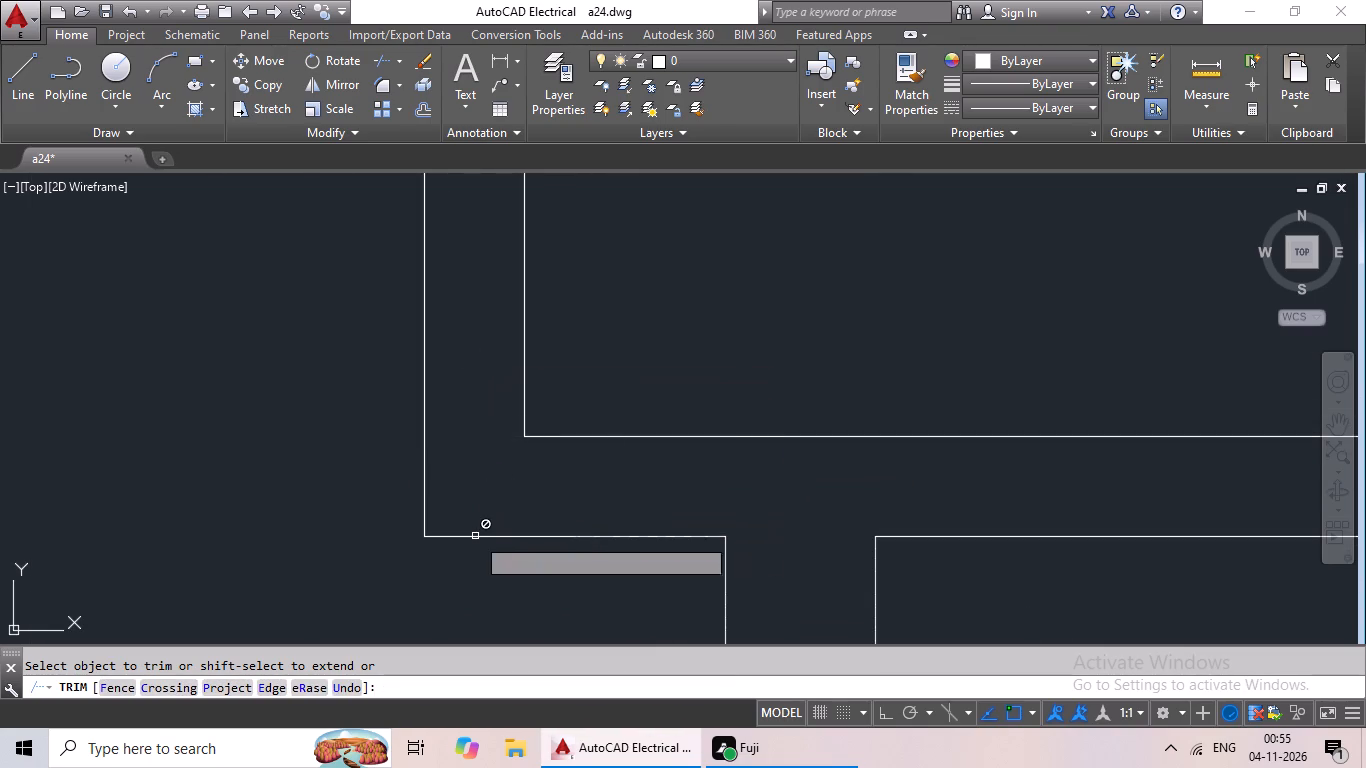
# Trim the crossing lines where the top wall of the middle left projection joins the inner vertical wall.
pyautogui.scroll(-4, 523, 510)
pyautogui.scroll(-3, 661, 440)
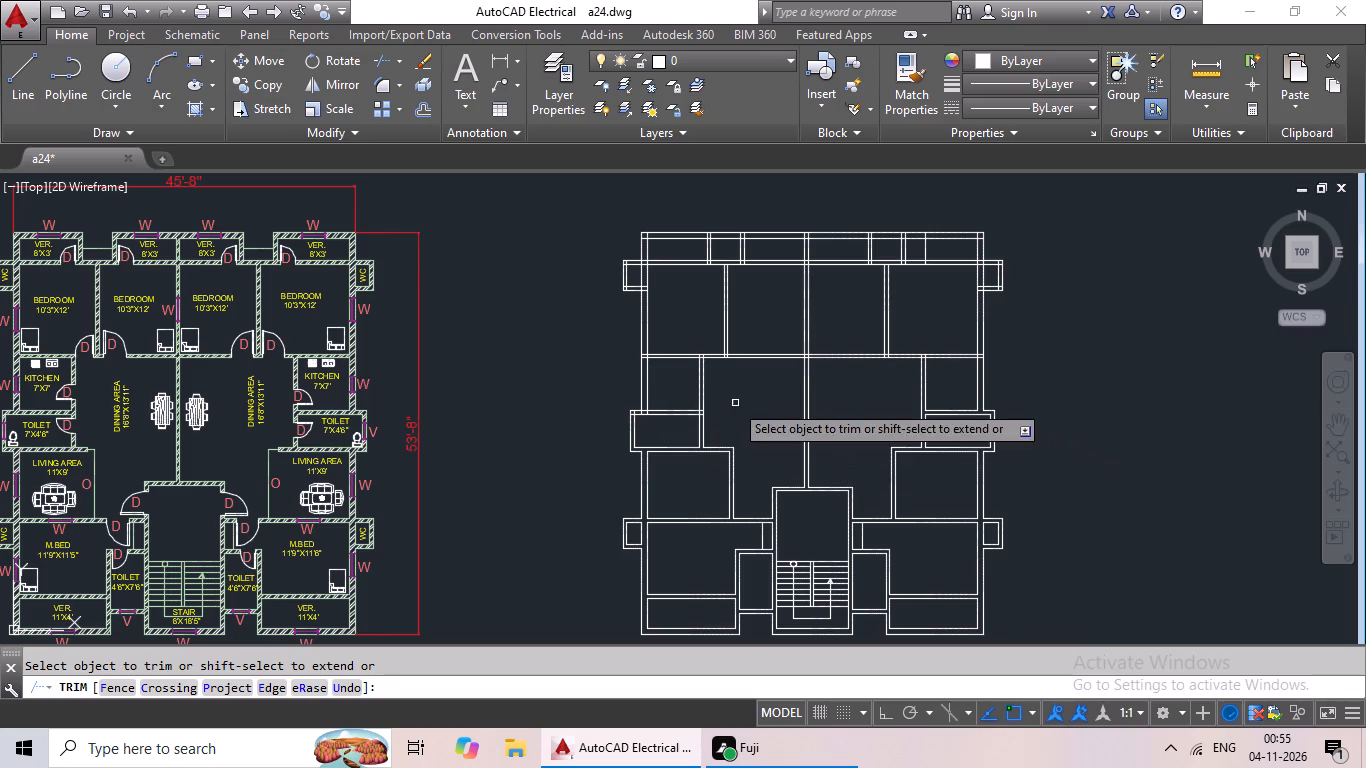
pyautogui.scroll(5, 703, 417)
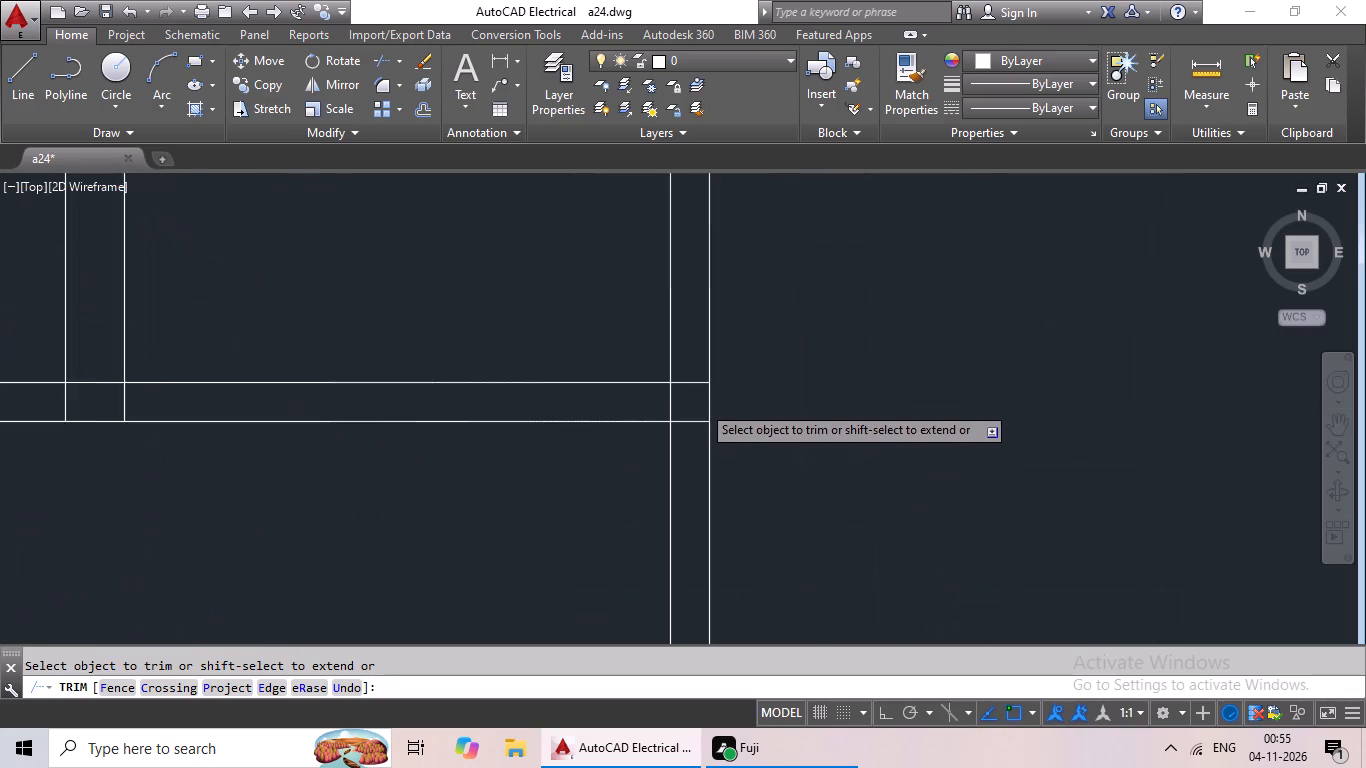
pyautogui.scroll(1, 701, 404)
pyautogui.moveTo(699, 330); pyautogui.dragTo(697, 435)
pyautogui.moveTo(695, 440); pyautogui.dragTo(689, 465)
pyautogui.moveTo(688, 387); pyautogui.dragTo(616, 417)
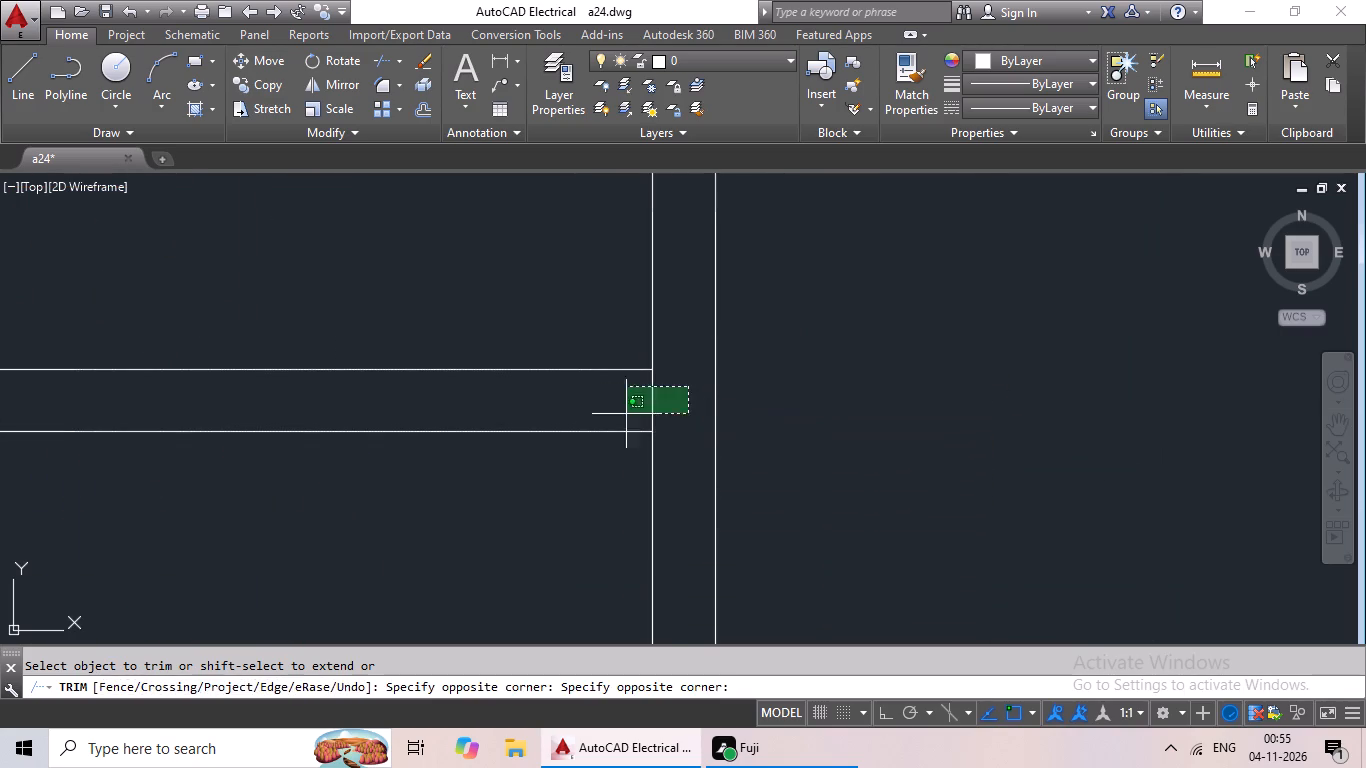
pyautogui.moveTo(616, 417); pyautogui.dragTo(594, 423)
pyautogui.click(594, 423)
# Trim the outer left wall's line ends that run into the top wall of the middle left projection.
pyautogui.scroll(-3, 639, 404)
pyautogui.moveTo(495, 477); pyautogui.dragTo(842, 466, button='middle')
pyautogui.scroll(2, 788, 388)
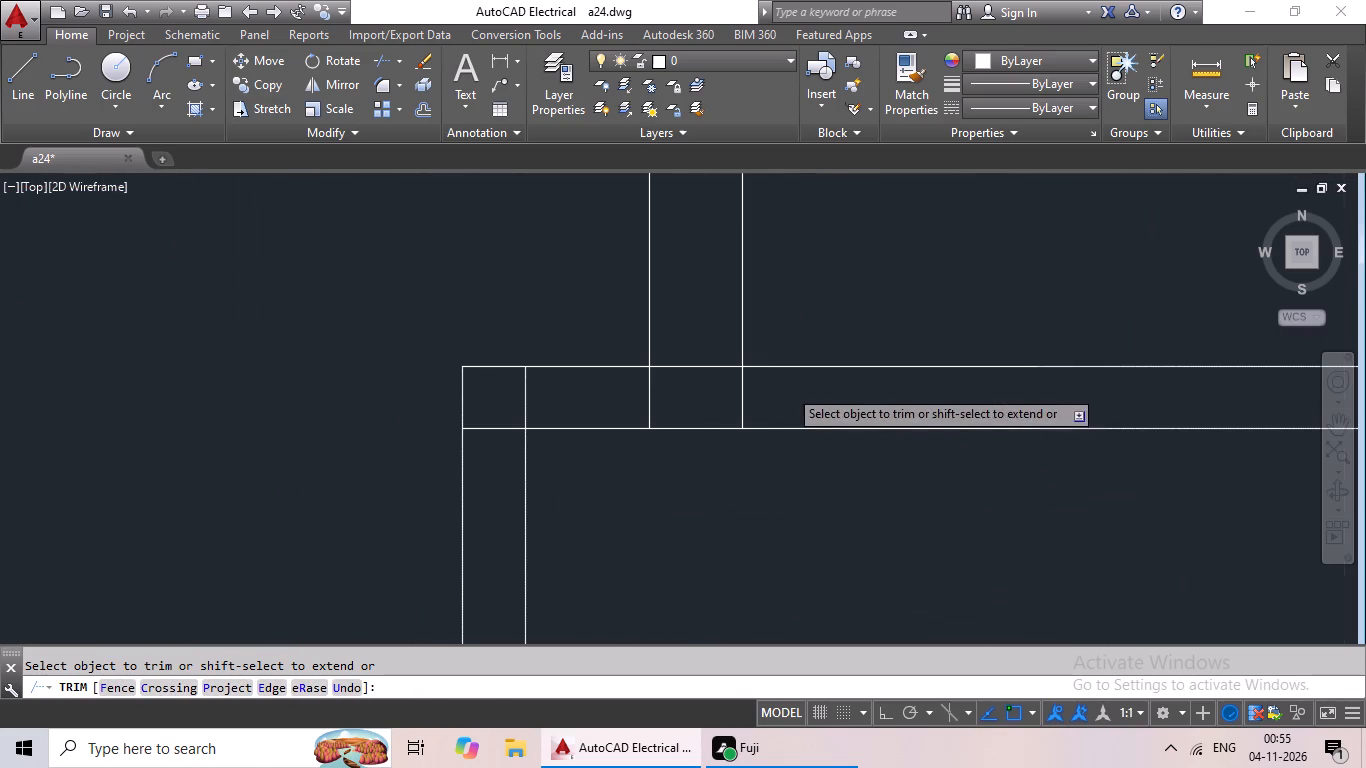
pyautogui.scroll(1, 788, 388)
pyautogui.moveTo(801, 384); pyautogui.dragTo(609, 417)
pyautogui.click(609, 417)
pyautogui.moveTo(698, 328); pyautogui.dragTo(698, 386)
pyautogui.click(698, 386)
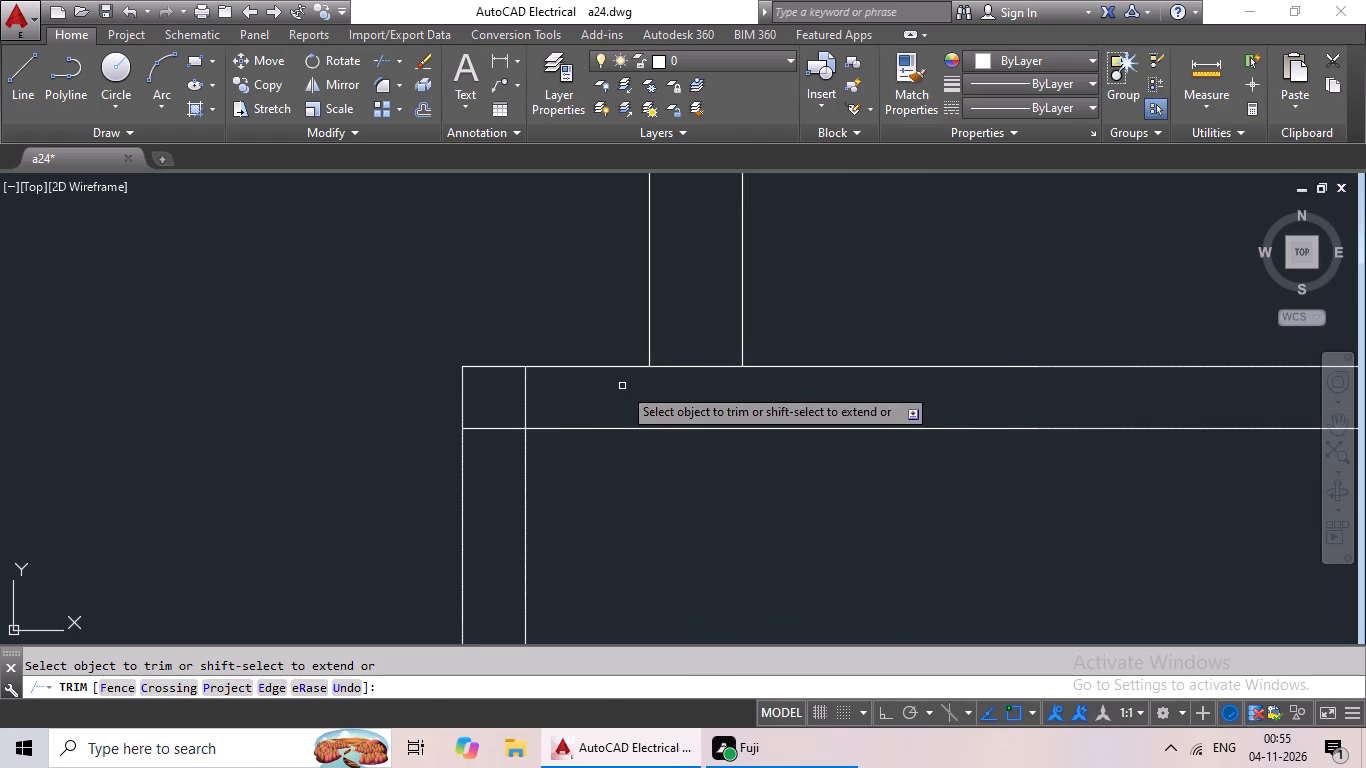
# Trim the overlapping inner wall lines at the upper outer corner of the middle left projection.
pyautogui.moveTo(622, 386); pyautogui.dragTo(522, 413)
pyautogui.click(522, 413)
pyautogui.moveTo(495, 400); pyautogui.dragTo(505, 481)
pyautogui.click(505, 480)
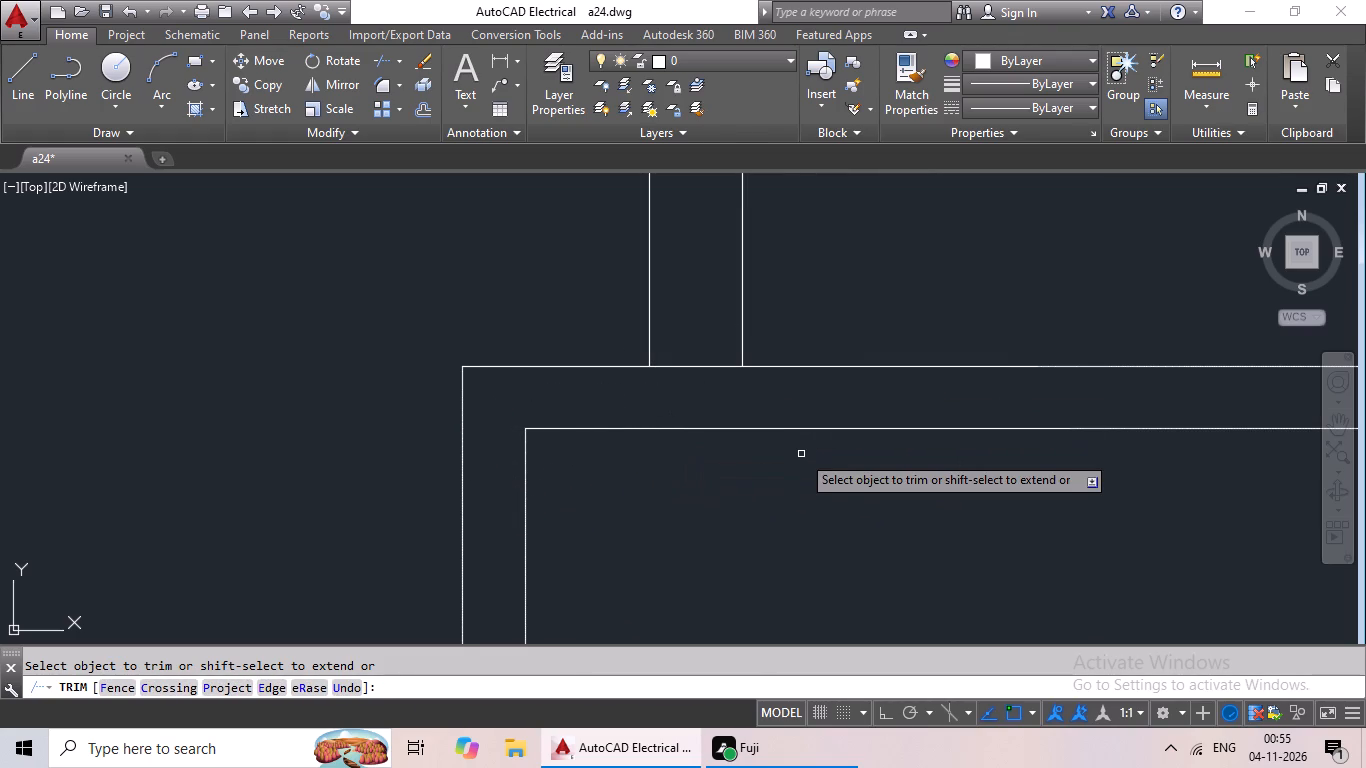
# Trim the remaining horizontal line across the outer left wall at the top of the middle left projection.
pyautogui.scroll(-3, 804, 453)
pyautogui.scroll(-1, 936, 311)
pyautogui.scroll(3, 817, 399)
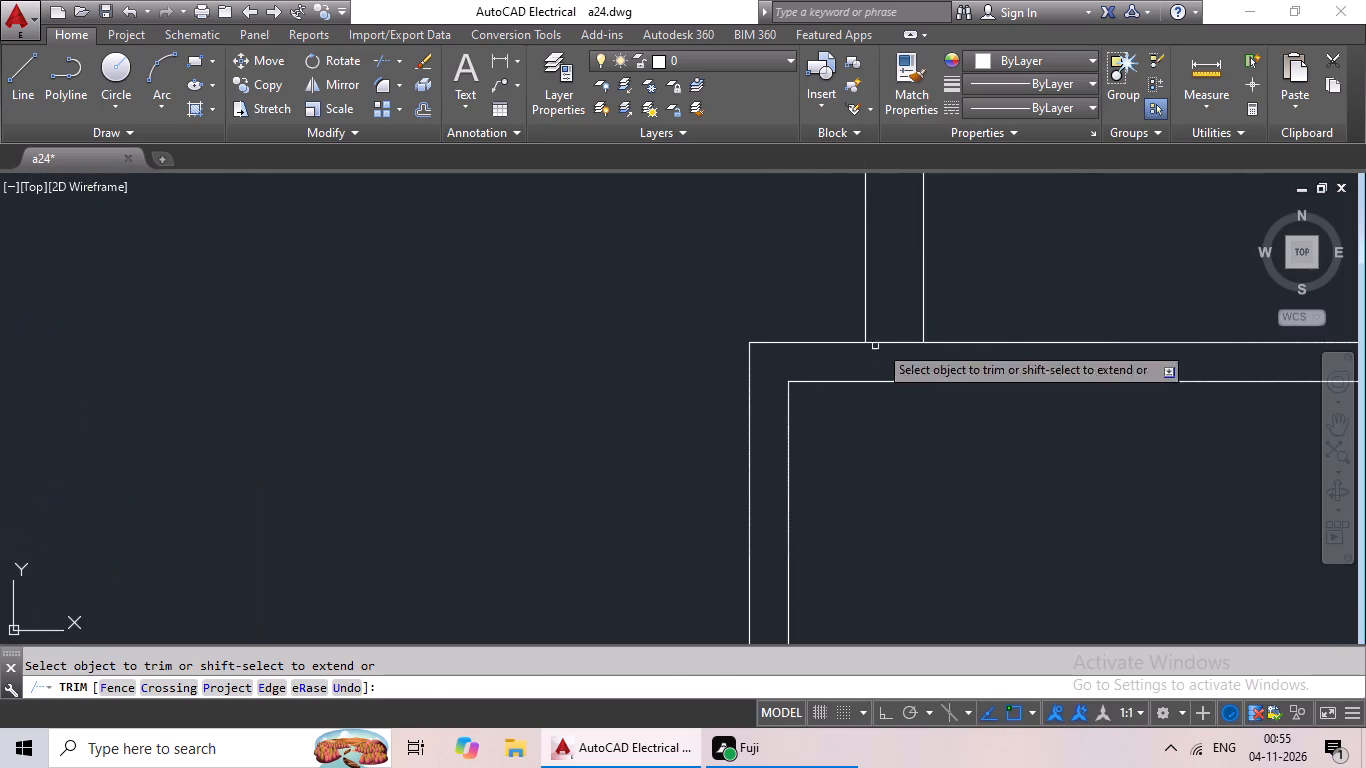
pyautogui.moveTo(891, 307); pyautogui.dragTo(886, 331)
pyautogui.click(884, 349)
# Trim the junction where the inner vertical wall above the middle left projection meets the long cross wall below the bedrooms.
pyautogui.scroll(-3, 911, 353)
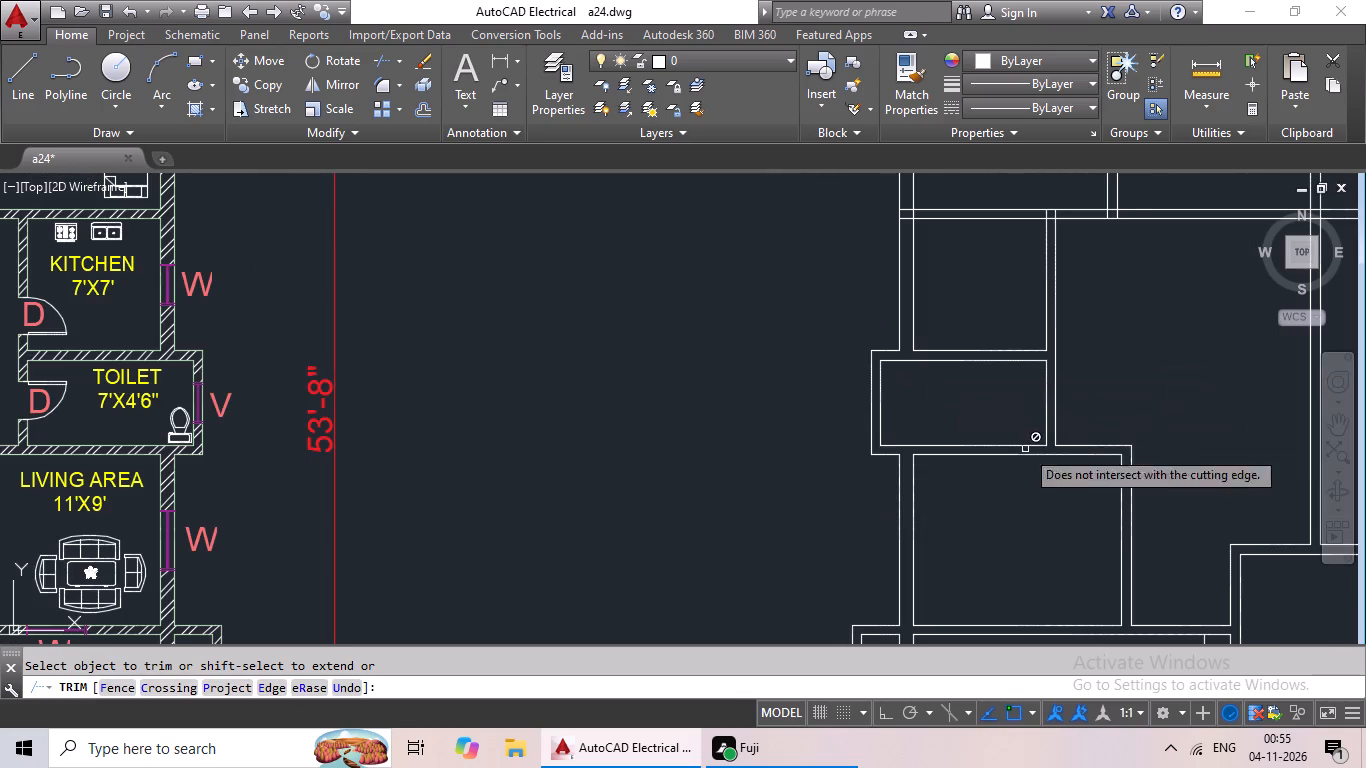
pyautogui.moveTo(989, 385); pyautogui.dragTo(922, 496, button='middle')
pyautogui.scroll(4, 1008, 324)
pyautogui.moveTo(976, 315); pyautogui.dragTo(809, 324)
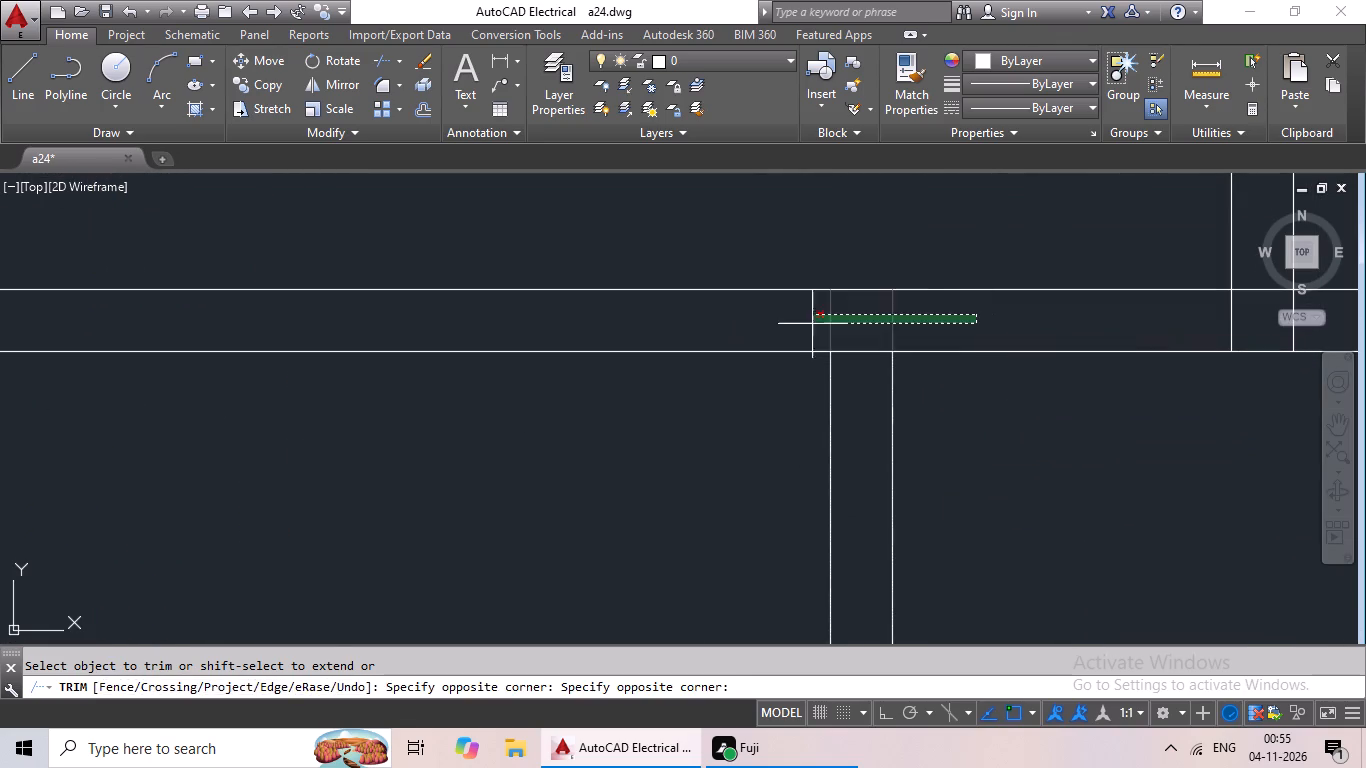
pyautogui.moveTo(809, 324); pyautogui.dragTo(799, 324)
pyautogui.click(795, 325)
pyautogui.moveTo(887, 306); pyautogui.dragTo(867, 398)
pyautogui.moveTo(867, 398); pyautogui.dragTo(872, 389)
# Trim the crossing lines where the cross wall below the bedrooms meets the outer left wall.
pyautogui.scroll(-3, 887, 360)
pyautogui.moveTo(764, 404); pyautogui.dragTo(876, 395, button='middle')
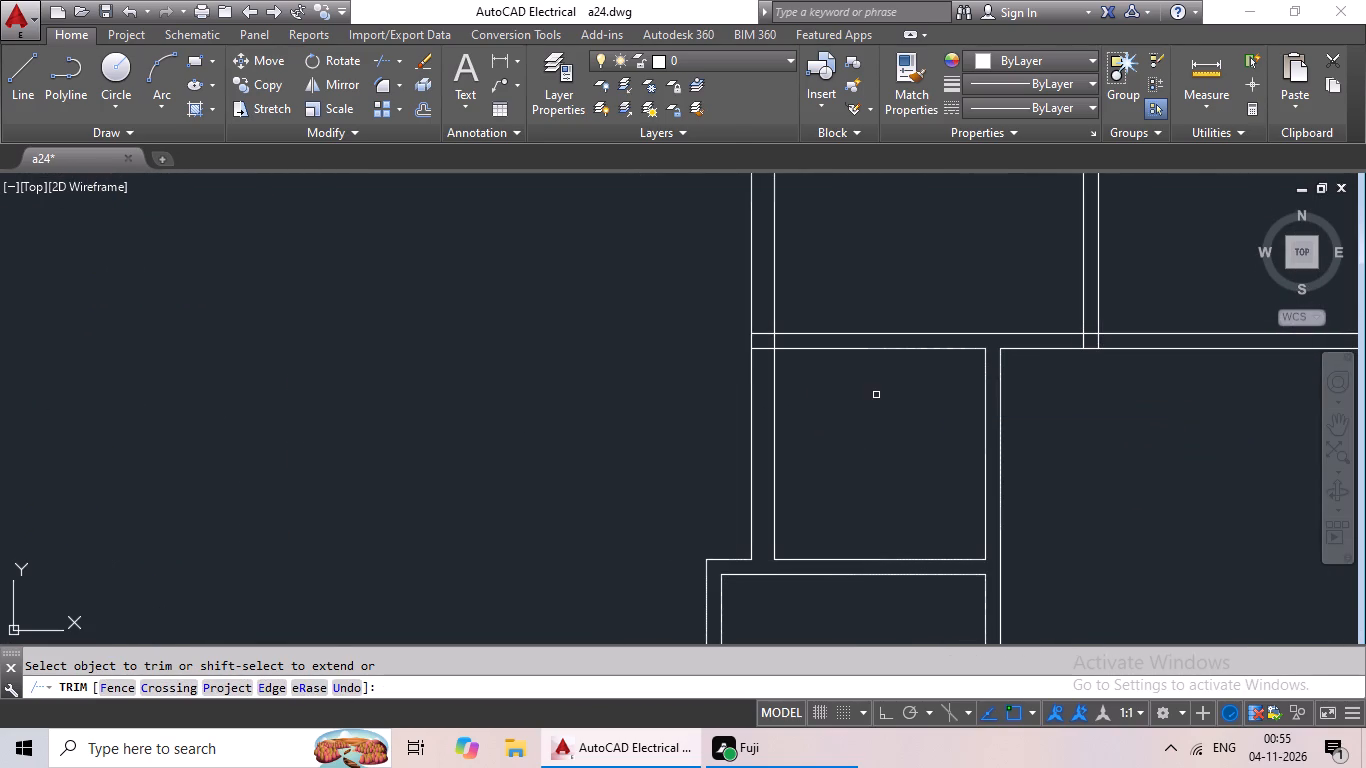
pyautogui.scroll(3, 794, 343)
pyautogui.scroll(3, 712, 325)
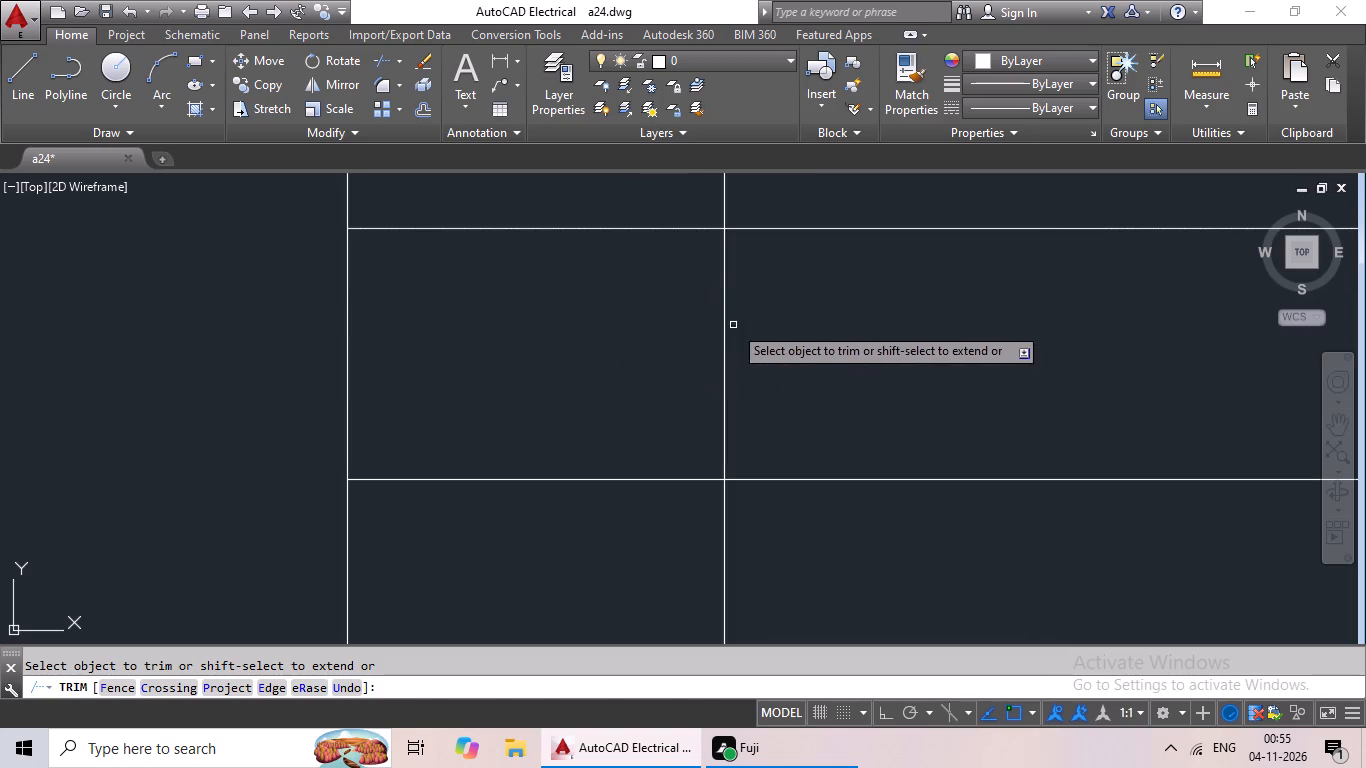
pyautogui.moveTo(784, 314); pyautogui.dragTo(640, 412)
pyautogui.click(639, 412)
pyautogui.scroll(-2, 654, 365)
pyautogui.moveTo(634, 262); pyautogui.dragTo(600, 460)
pyautogui.click(601, 451)
# Trim the junction where the partition between the two left bedrooms meets the cross wall below them.
pyautogui.scroll(-3, 663, 403)
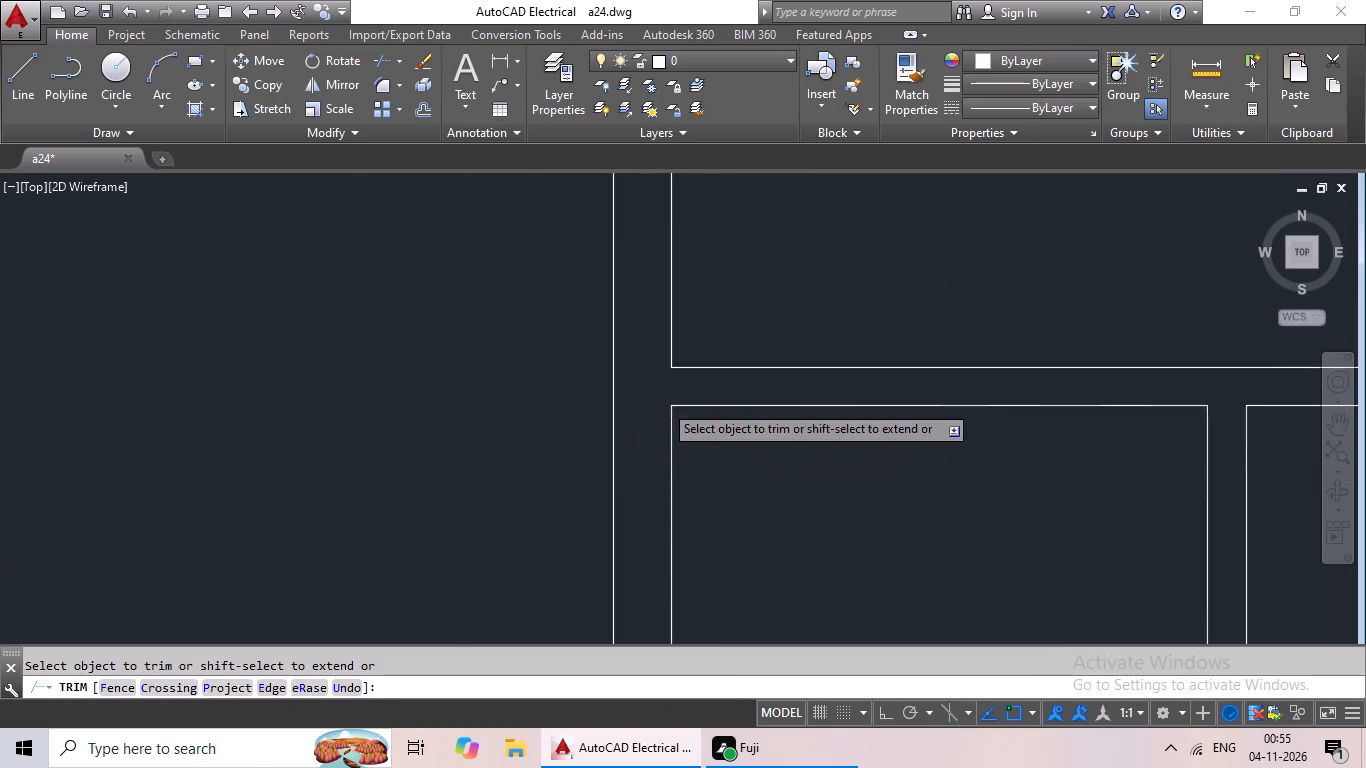
pyautogui.scroll(-2, 663, 403)
pyautogui.scroll(6, 877, 402)
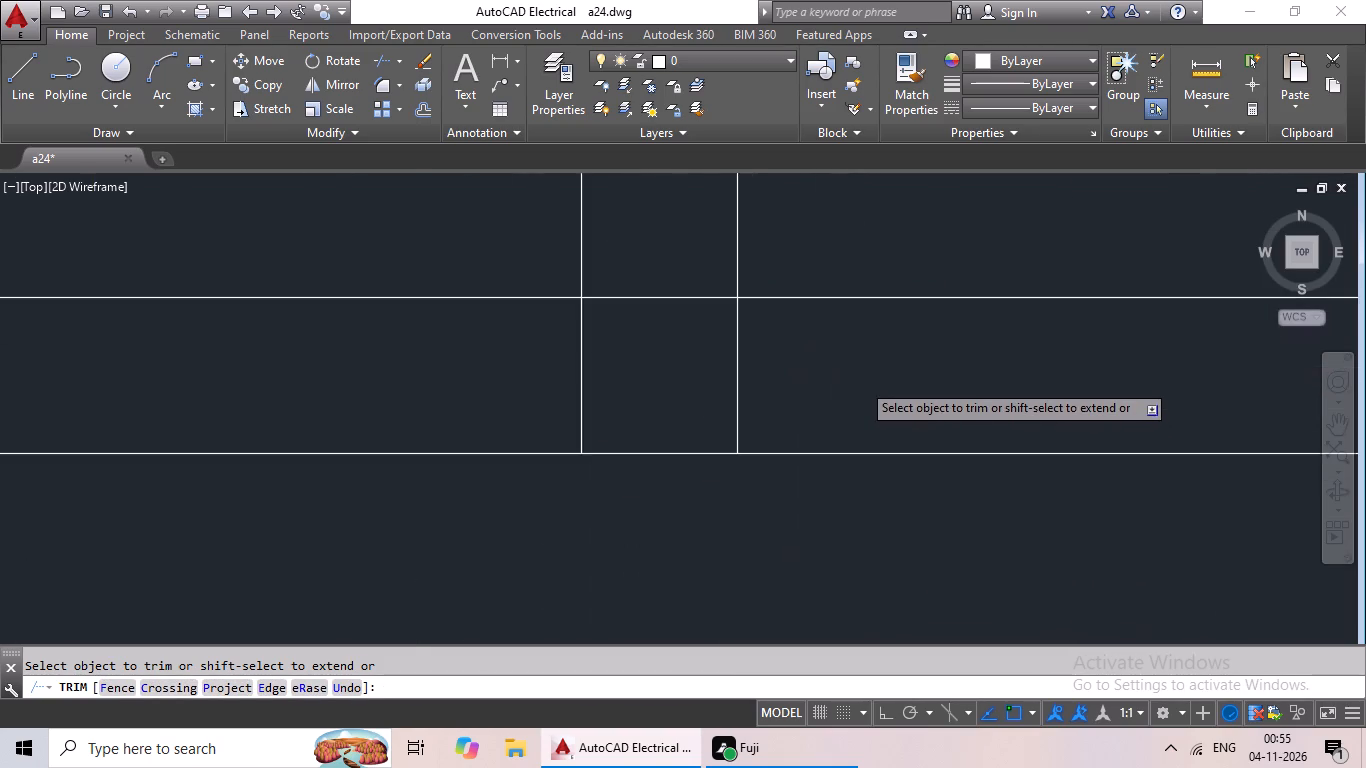
pyautogui.scroll(1, 861, 382)
pyautogui.moveTo(795, 347); pyautogui.dragTo(433, 408)
pyautogui.click(397, 420)
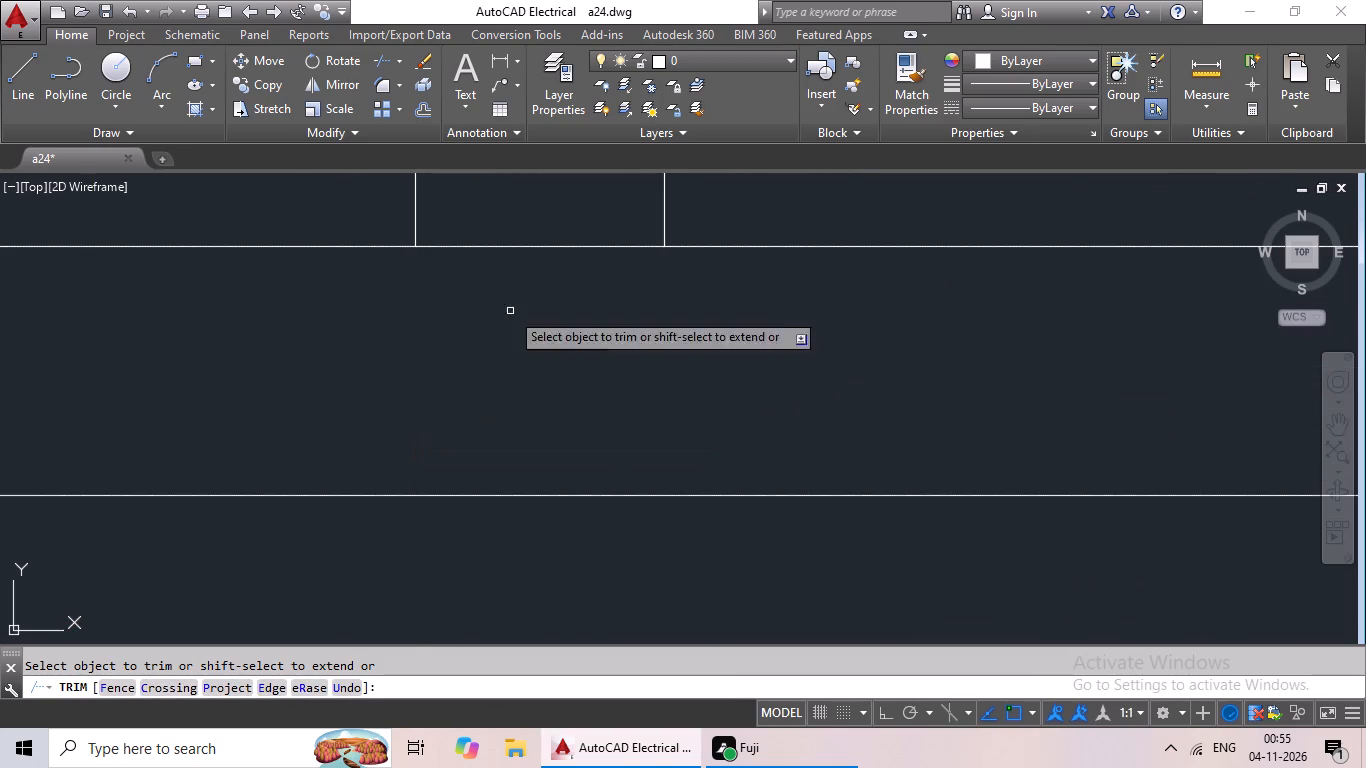
pyautogui.moveTo(552, 214); pyautogui.dragTo(529, 338)
pyautogui.click(529, 338)
# Trim the crossing lines where the central dividing wall intersects the cross wall below the bedrooms.
pyautogui.scroll(-5, 531, 339)
pyautogui.scroll(-2, 602, 399)
pyautogui.scroll(2, 799, 377)
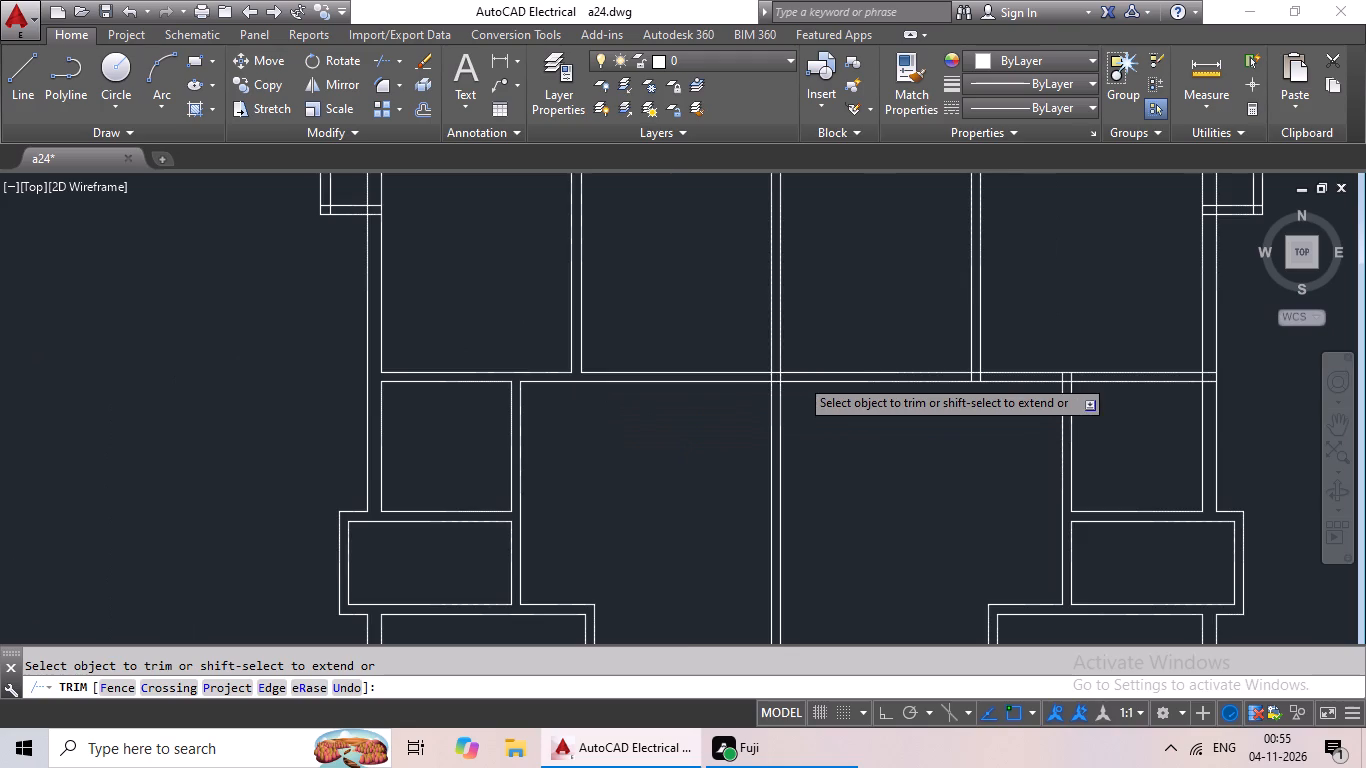
pyautogui.scroll(5, 799, 377)
pyautogui.moveTo(756, 353); pyautogui.dragTo(136, 422)
pyautogui.click(132, 422)
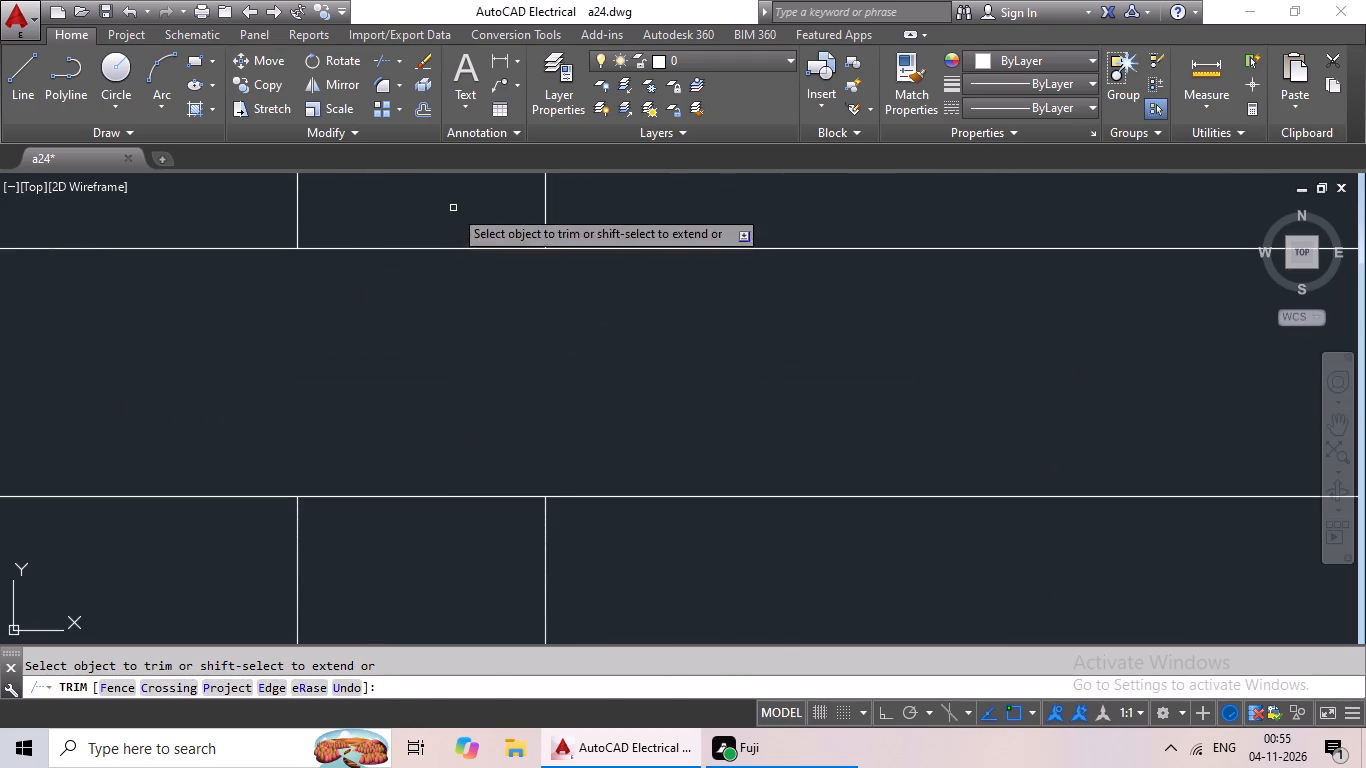
pyautogui.moveTo(453, 210); pyautogui.dragTo(374, 565)
pyautogui.click(374, 562)
# Trim the junction where the partition between the two right bedrooms meets the cross wall below them.
pyautogui.scroll(-4, 441, 482)
pyautogui.scroll(-3, 542, 463)
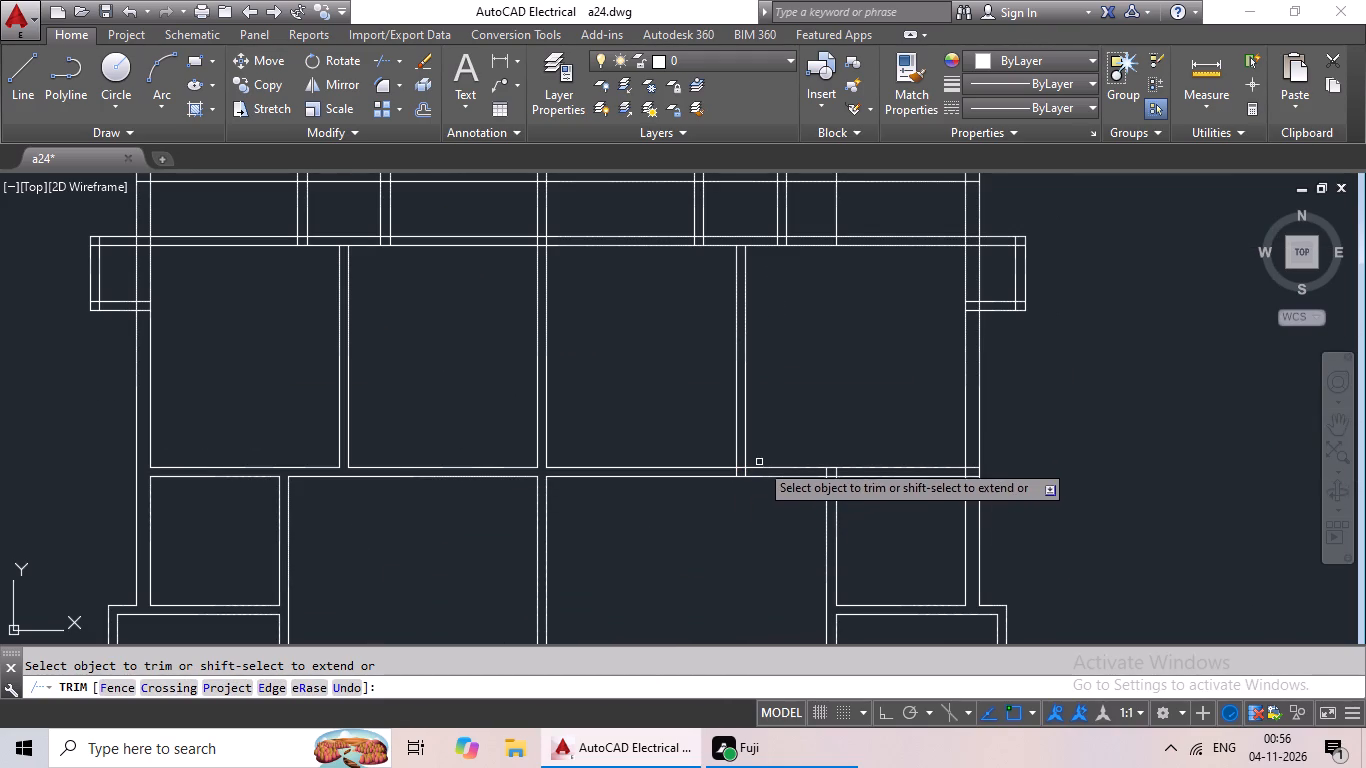
pyautogui.scroll(6, 747, 469)
pyautogui.moveTo(815, 471); pyautogui.dragTo(595, 527)
pyautogui.click(574, 538)
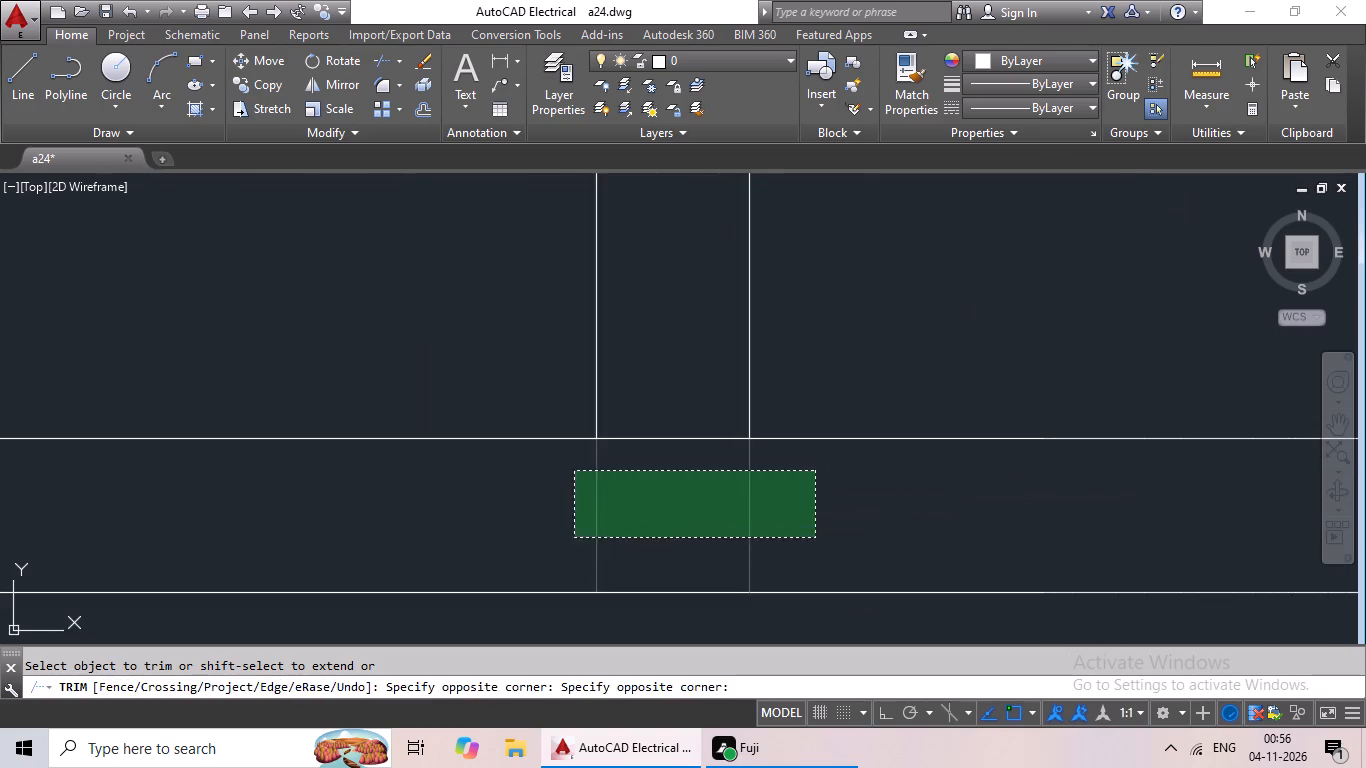
pyautogui.moveTo(683, 391); pyautogui.dragTo(651, 511)
pyautogui.click(652, 508)
# Trim the junction where the inner vertical wall above the middle right projection meets the cross wall below the bedrooms.
pyautogui.scroll(-5, 694, 486)
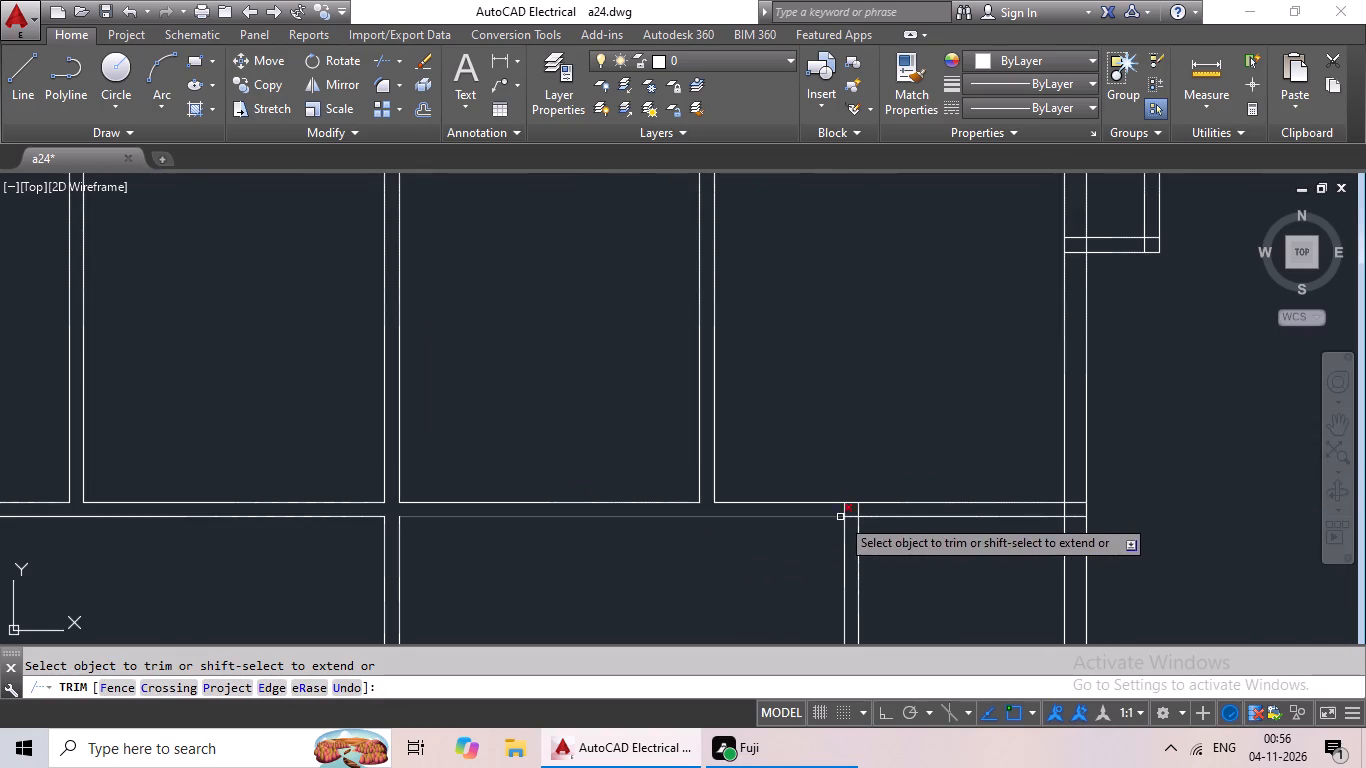
pyautogui.scroll(3, 852, 513)
pyautogui.moveTo(939, 492); pyautogui.dragTo(812, 518)
pyautogui.click(789, 517)
pyautogui.moveTo(853, 508); pyautogui.dragTo(853, 584)
pyautogui.click(853, 584)
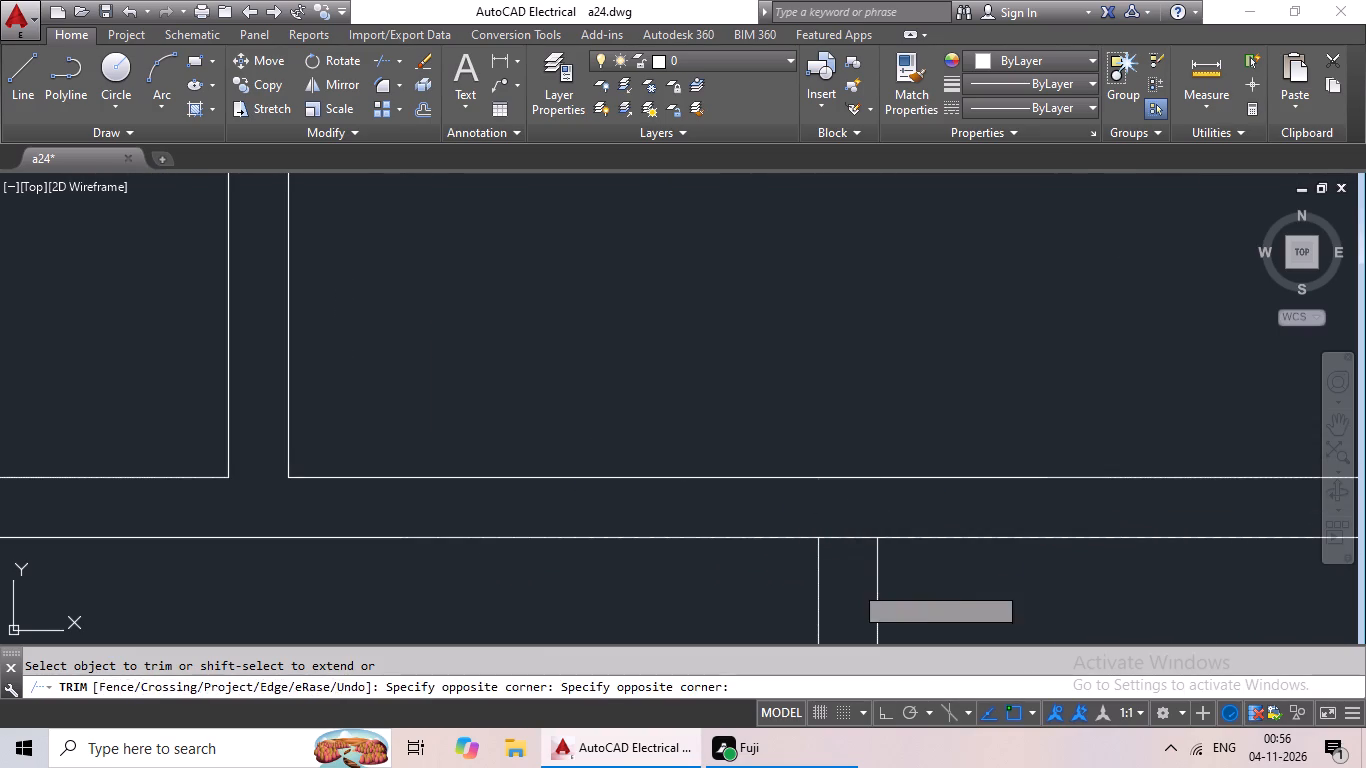
pyautogui.moveTo(860, 505); pyautogui.dragTo(846, 542)
pyautogui.click(846, 542)
# Trim the crossing lines where the cross wall below the bedrooms meets the outer right wall.
pyautogui.scroll(-4, 869, 533)
pyautogui.moveTo(963, 555); pyautogui.dragTo(919, 391, button='middle')
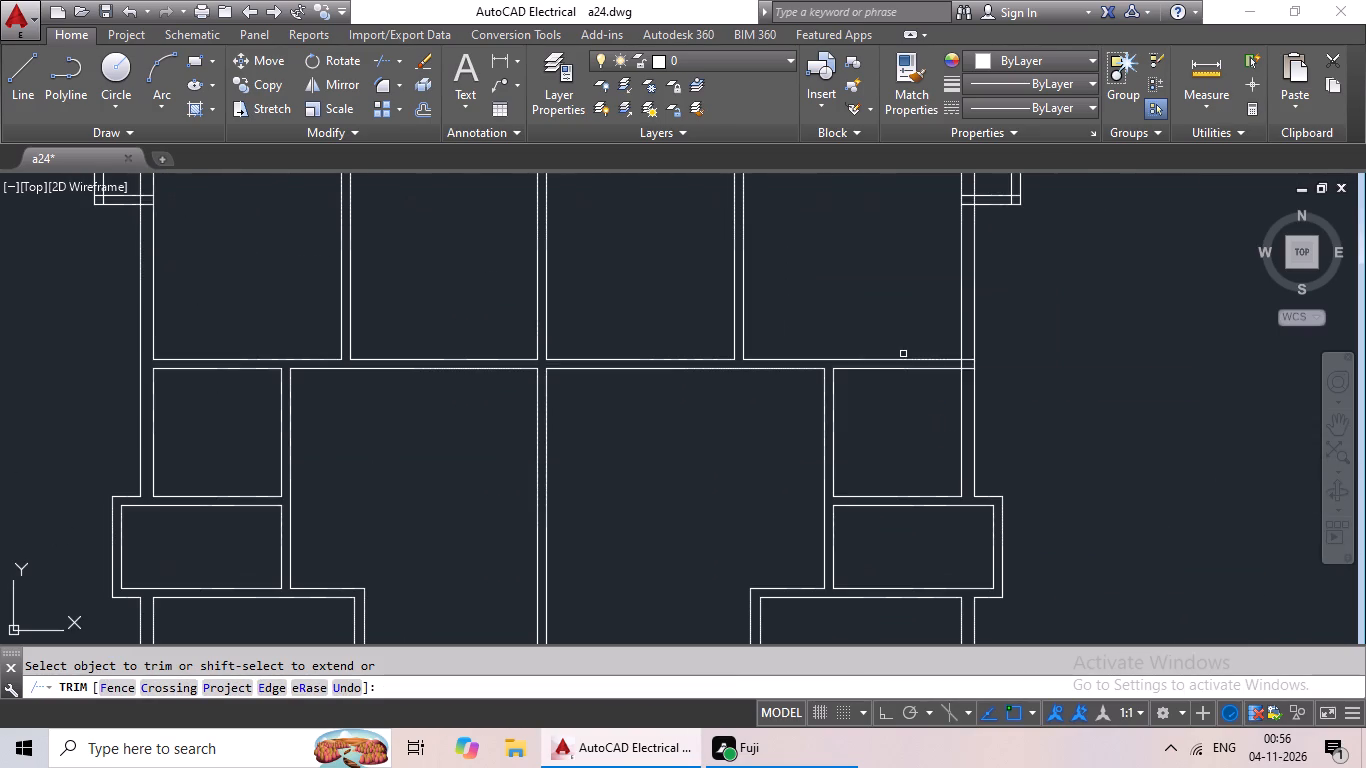
pyautogui.scroll(4, 968, 361)
pyautogui.moveTo(962, 299); pyautogui.dragTo(962, 425)
pyautogui.moveTo(962, 425); pyautogui.dragTo(969, 412)
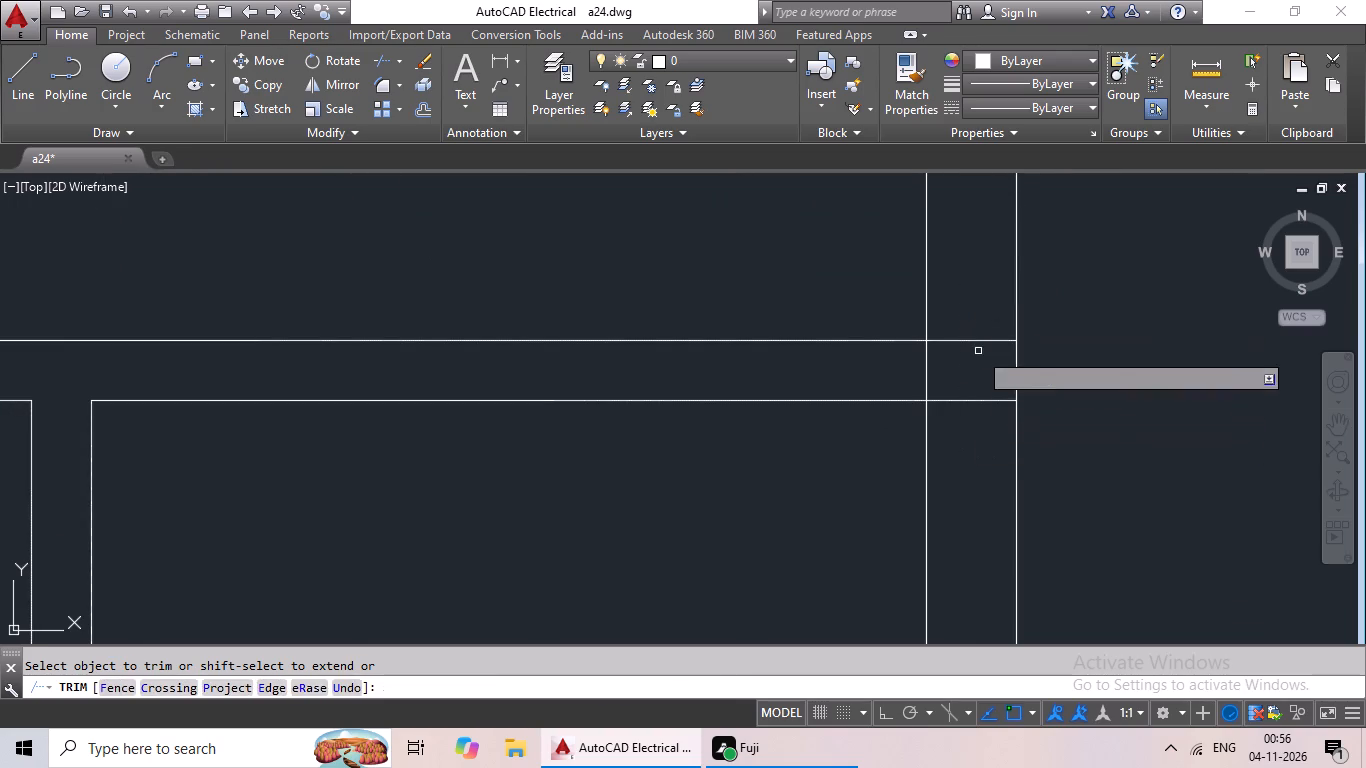
pyautogui.moveTo(969, 326); pyautogui.dragTo(966, 427)
pyautogui.click(964, 431)
pyautogui.moveTo(971, 358); pyautogui.dragTo(916, 370)
pyautogui.click(913, 372)
# Trim the crossing lines where the bottom wall of the upper right projection joins the outer right wall.
pyautogui.scroll(-3, 938, 372)
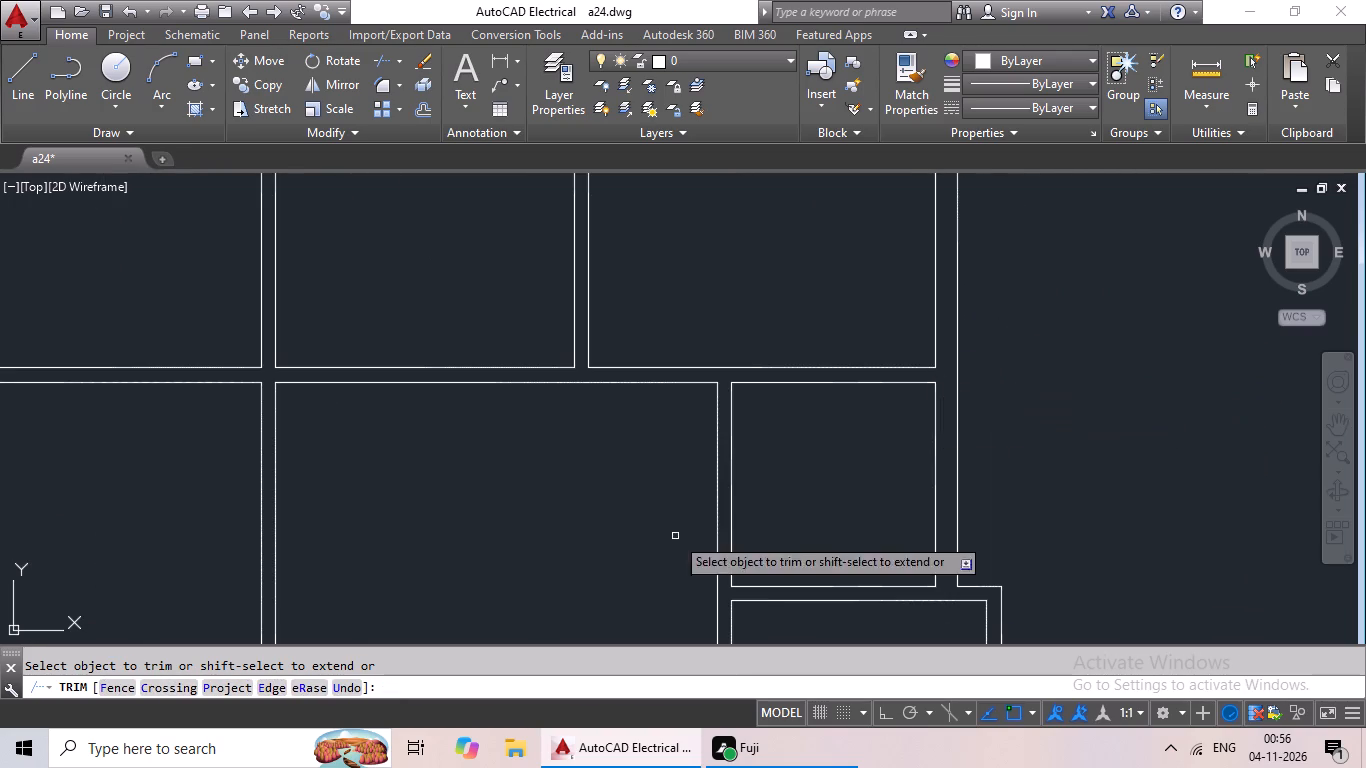
pyautogui.scroll(-3, 780, 412)
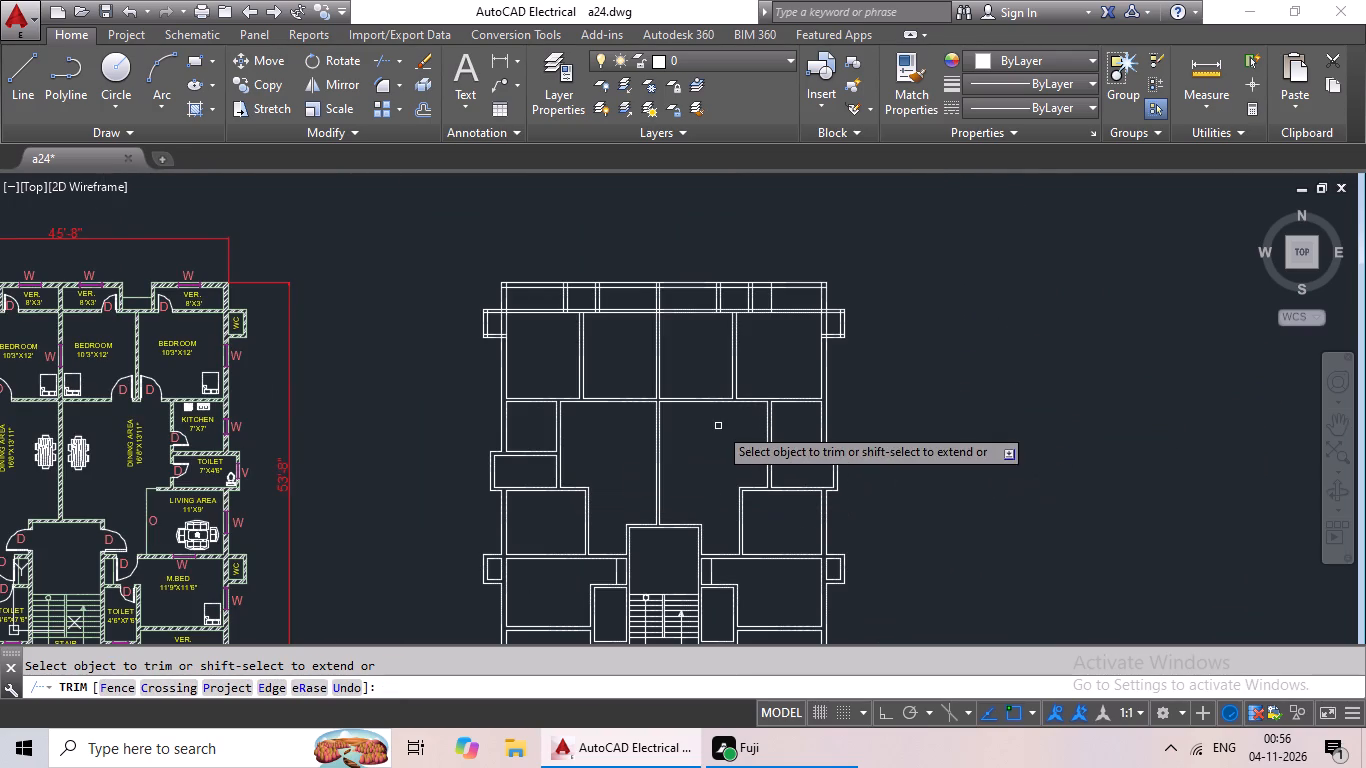
pyautogui.moveTo(718, 426); pyautogui.dragTo(665, 525, button='middle')
pyautogui.scroll(8, 784, 434)
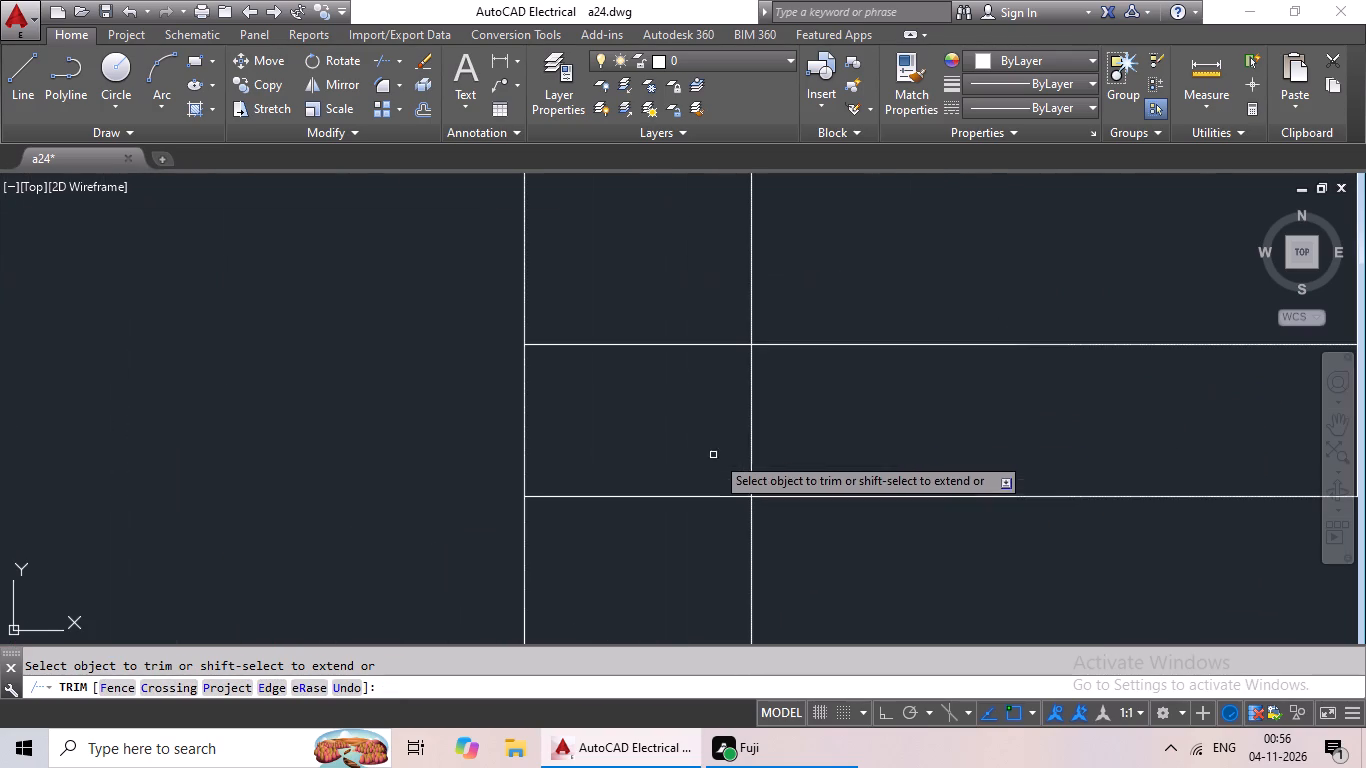
pyautogui.moveTo(815, 419); pyautogui.dragTo(719, 460)
pyautogui.click(719, 460)
pyautogui.moveTo(668, 305); pyautogui.dragTo(678, 522)
pyautogui.click(678, 522)
# Trim the overlapping inner wall lines at the lower outer corner of the upper right projection.
pyautogui.scroll(-4, 767, 459)
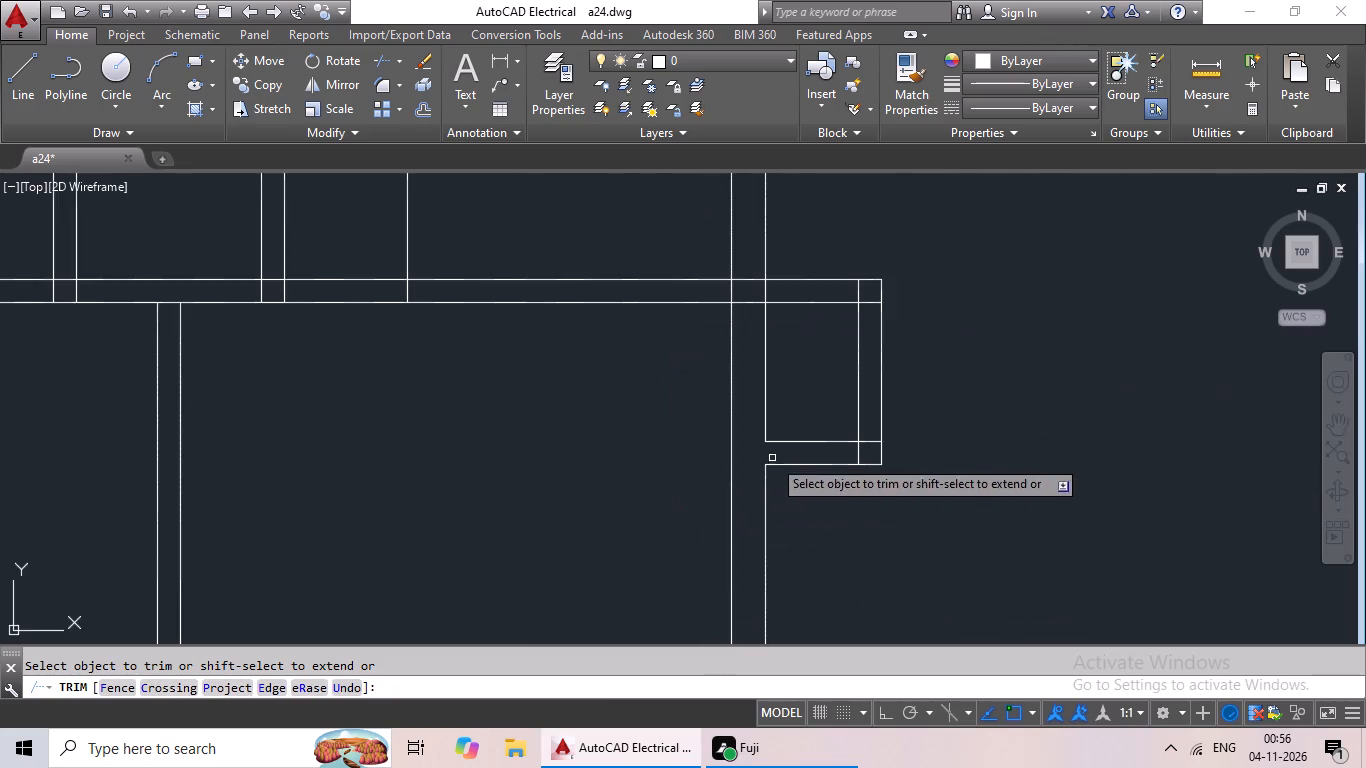
pyautogui.scroll(4, 884, 445)
pyautogui.moveTo(817, 413); pyautogui.dragTo(790, 489)
pyautogui.click(790, 489)
pyautogui.moveTo(776, 490); pyautogui.dragTo(655, 524)
pyautogui.click(655, 524)
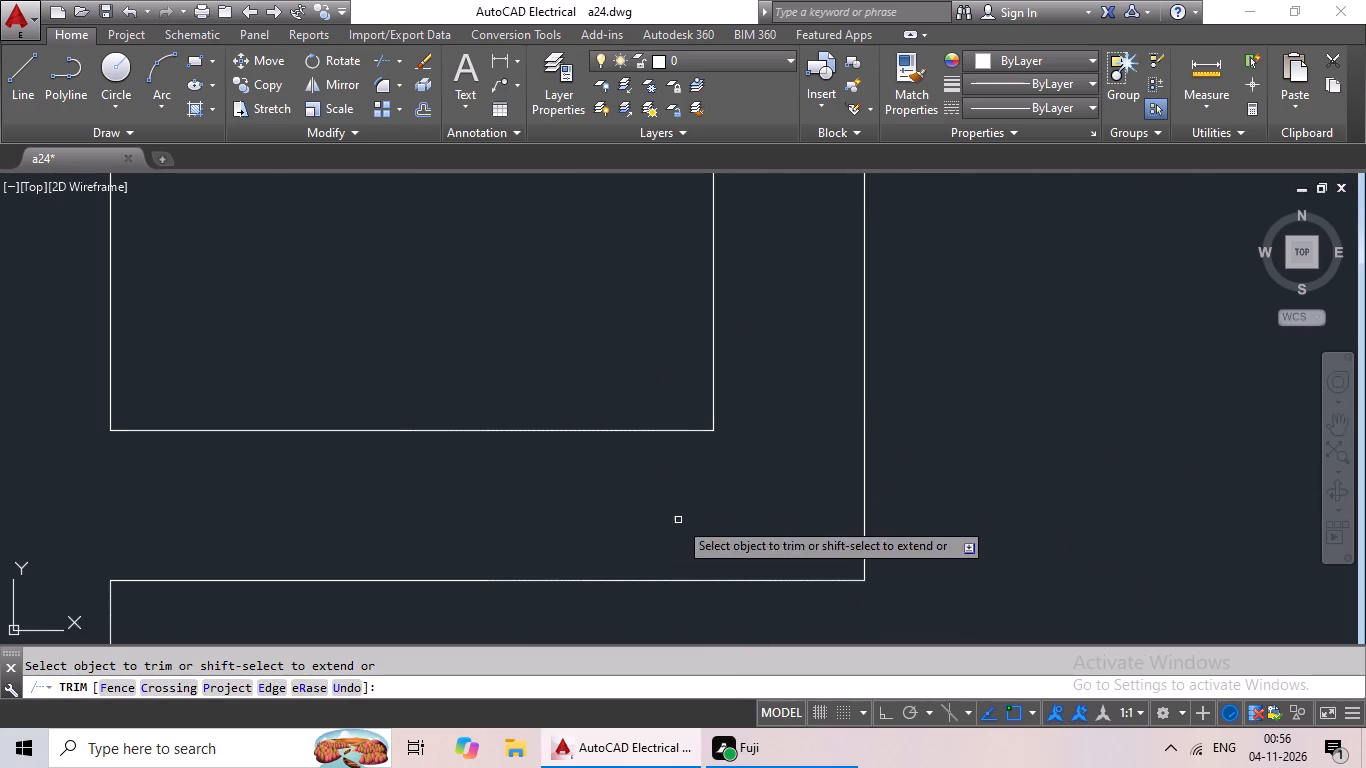
# Trim the overlapping inner wall lines at the upper outer corner of the upper right projection.
pyautogui.scroll(-4, 753, 255)
pyautogui.moveTo(668, 218); pyautogui.dragTo(669, 521, button='middle')
pyautogui.scroll(4, 765, 479)
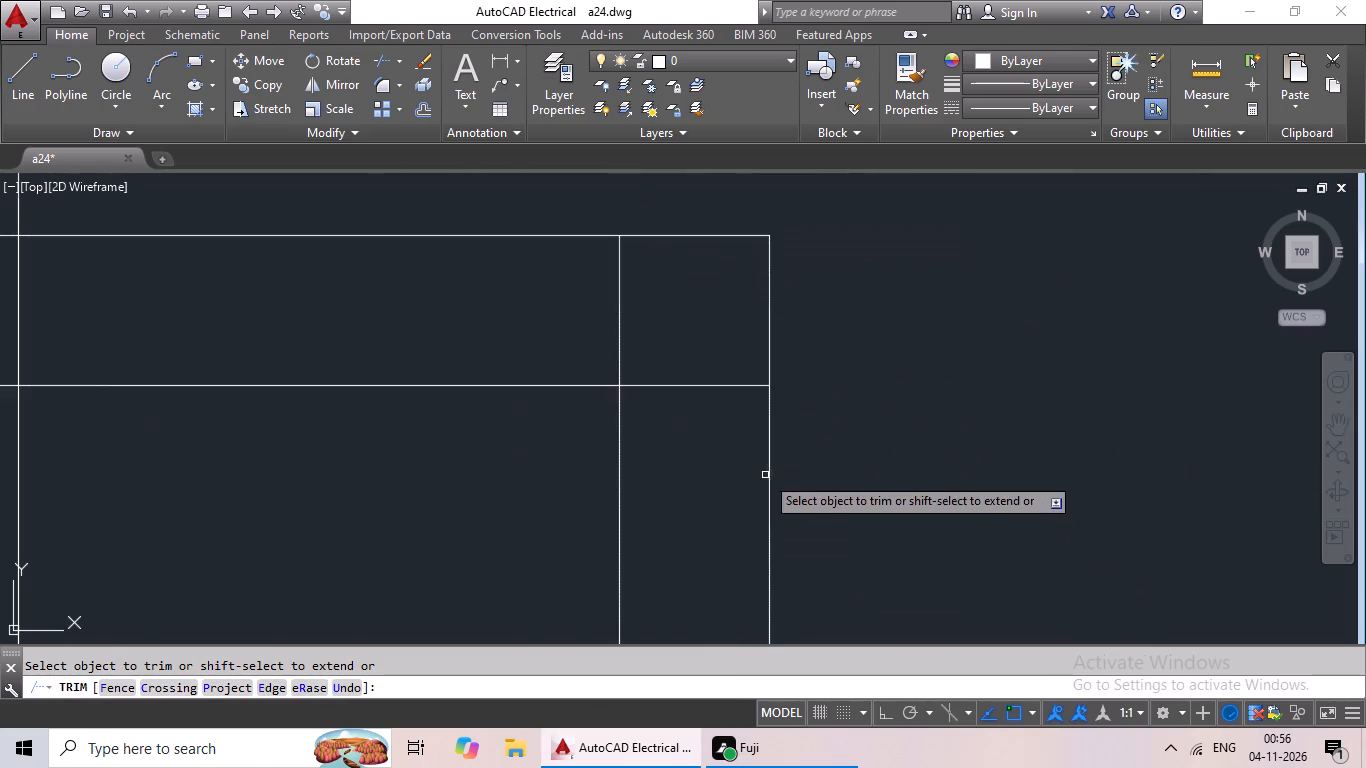
pyautogui.moveTo(738, 341); pyautogui.dragTo(714, 430)
pyautogui.moveTo(714, 430); pyautogui.dragTo(717, 408)
pyautogui.moveTo(752, 251); pyautogui.dragTo(548, 333)
# Trim the crossing lines where the top wall of the upper right projection intersects the outer right wall.
pyautogui.scroll(-2, 643, 333)
pyautogui.moveTo(516, 403); pyautogui.dragTo(778, 399, button='middle')
pyautogui.scroll(2, 611, 321)
pyautogui.moveTo(863, 301); pyautogui.dragTo(442, 367)
pyautogui.moveTo(436, 366); pyautogui.dragTo(451, 363)
pyautogui.moveTo(649, 213); pyautogui.dragTo(594, 516)
pyautogui.moveTo(595, 511); pyautogui.dragTo(619, 490)
# Trim the overlapping inner wall lines at the building's top right corner.
pyautogui.scroll(-5, 658, 431)
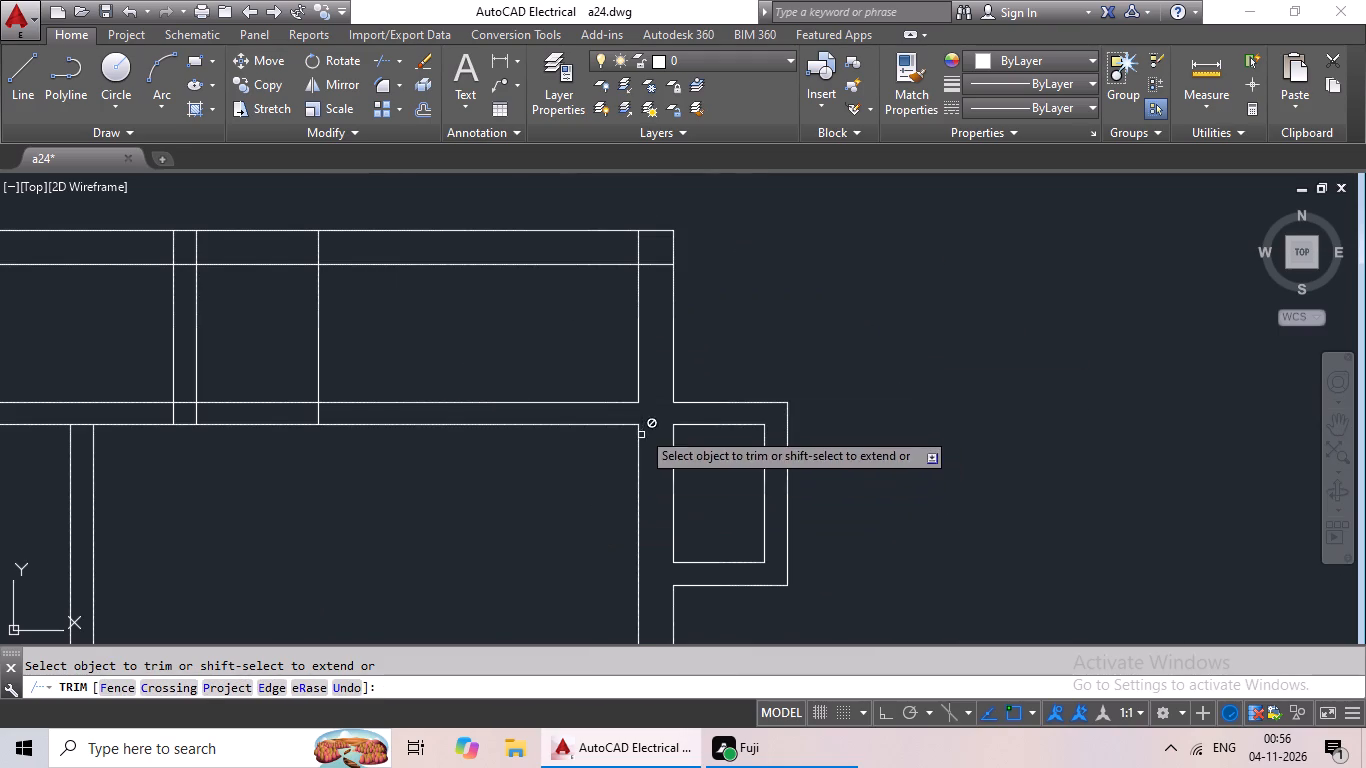
pyautogui.scroll(3, 658, 250)
pyautogui.moveTo(644, 266); pyautogui.dragTo(618, 390)
pyautogui.click(618, 390)
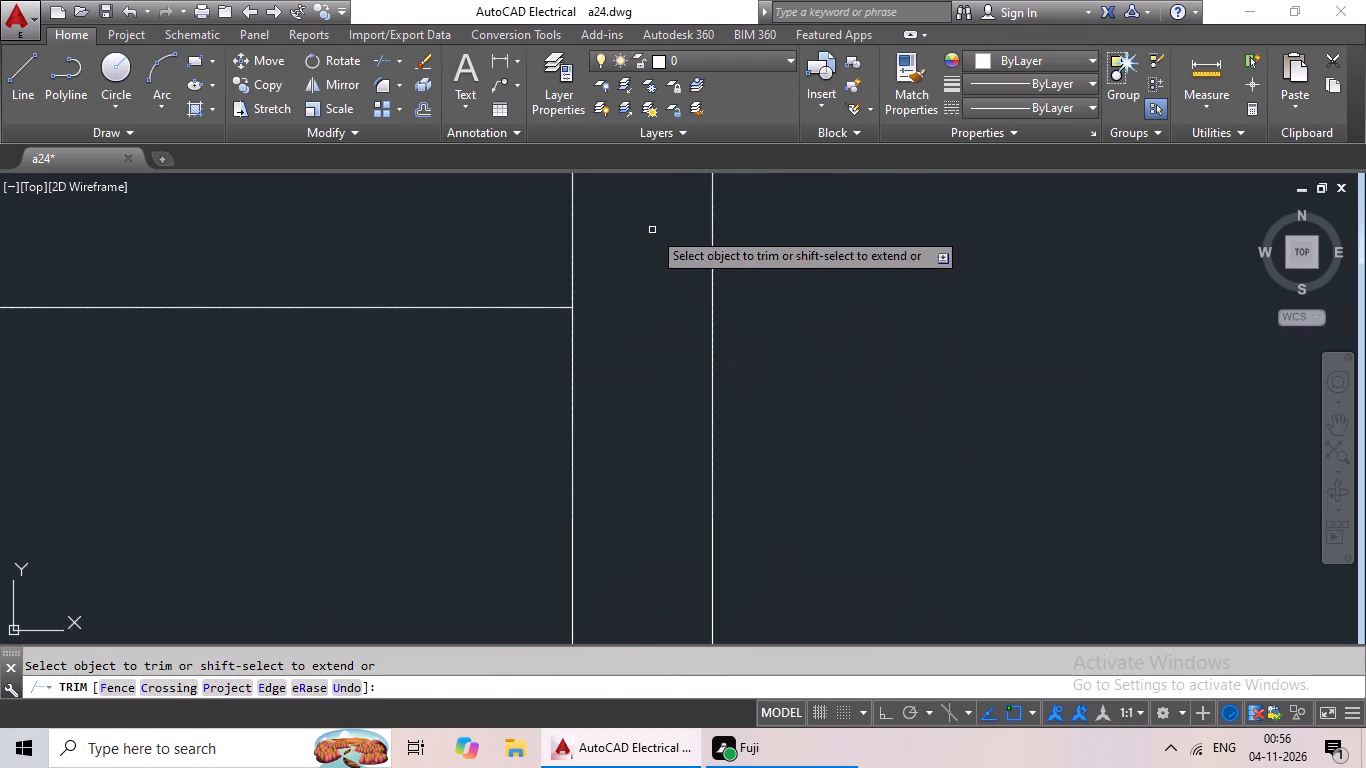
pyautogui.moveTo(650, 230); pyautogui.dragTo(475, 264)
pyautogui.moveTo(475, 264); pyautogui.dragTo(484, 264)
# Trim the stray single vertical line crossing the rightmost room of the top strip between its horizontal walls.
pyautogui.scroll(-3, 616, 272)
pyautogui.moveTo(505, 332); pyautogui.dragTo(842, 390, button='middle')
pyautogui.scroll(-2, 767, 403)
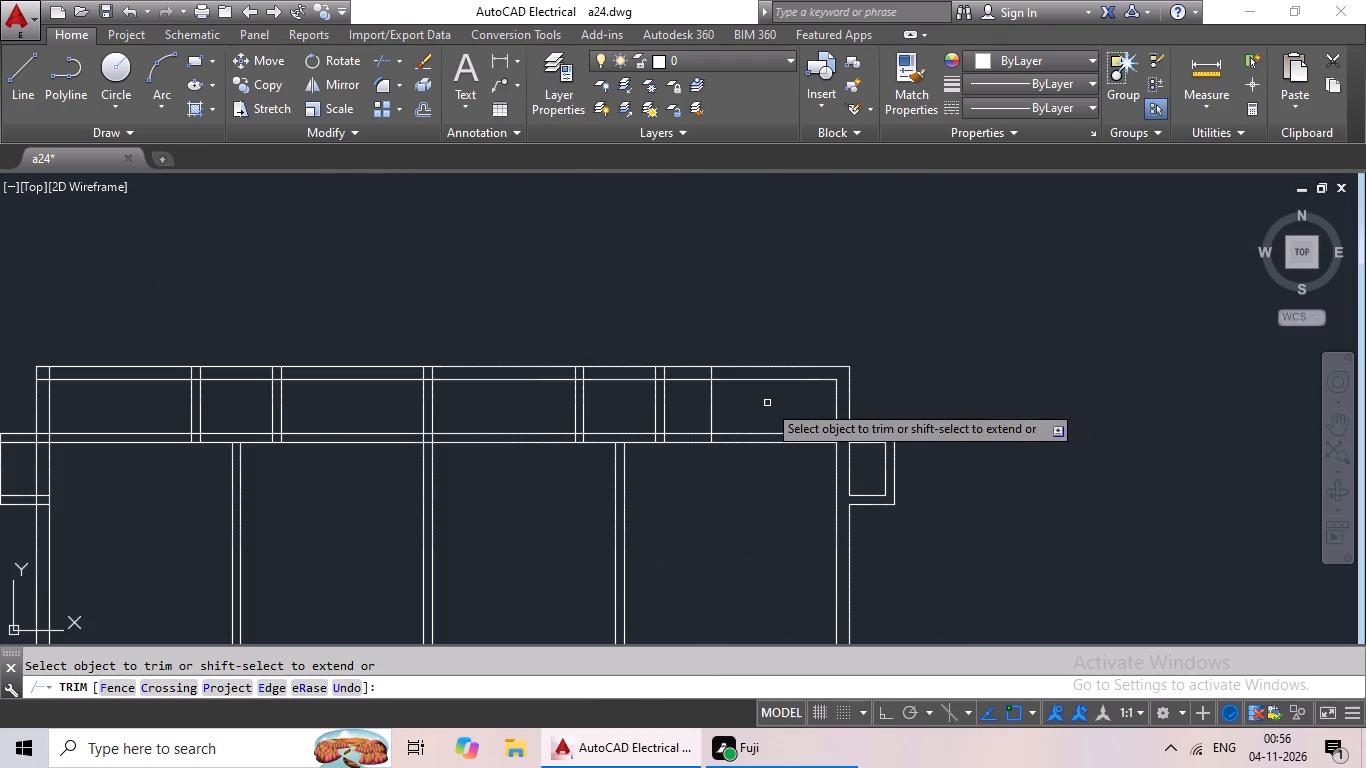
pyautogui.moveTo(753, 407); pyautogui.dragTo(921, 388, button='middle')
pyautogui.scroll(-1, 921, 388)
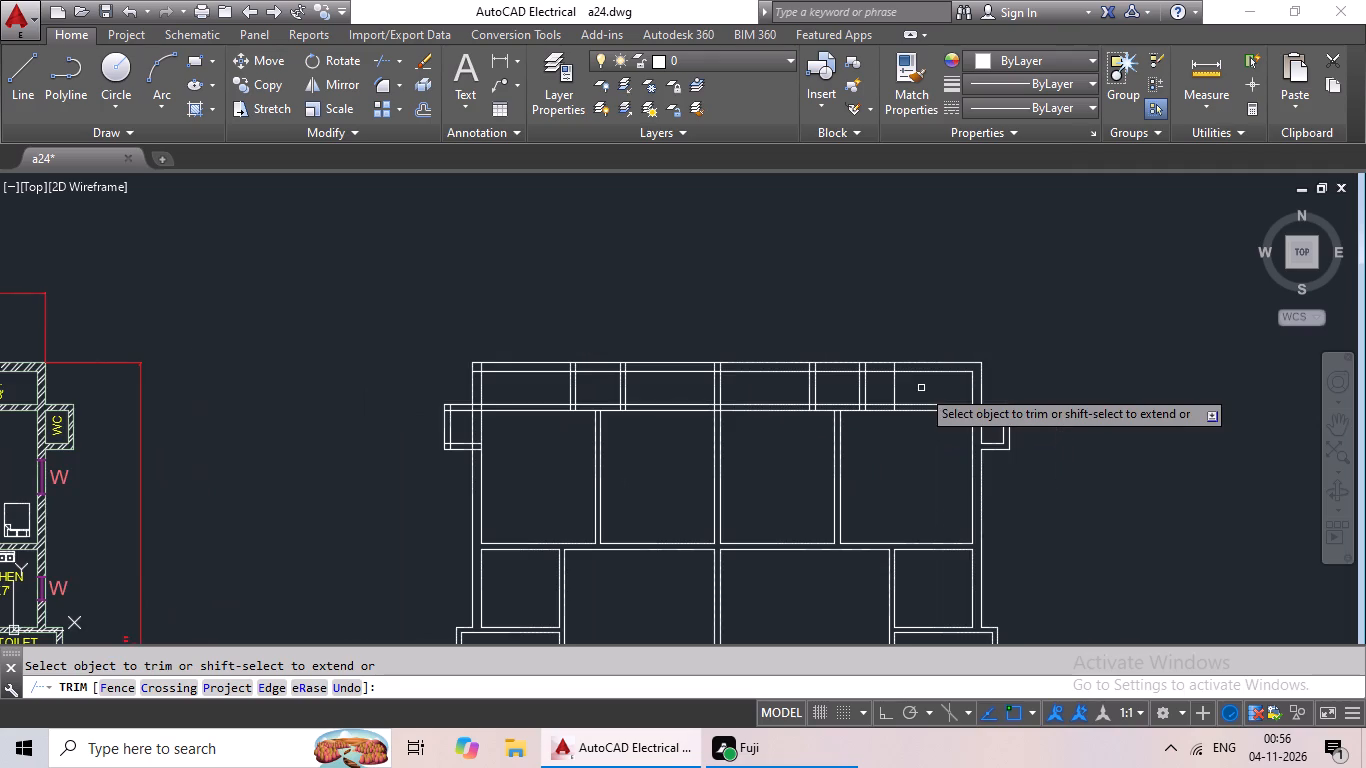
pyautogui.moveTo(916, 395); pyautogui.dragTo(997, 388, button='middle')
pyautogui.moveTo(979, 431); pyautogui.dragTo(1023, 423, button='middle')
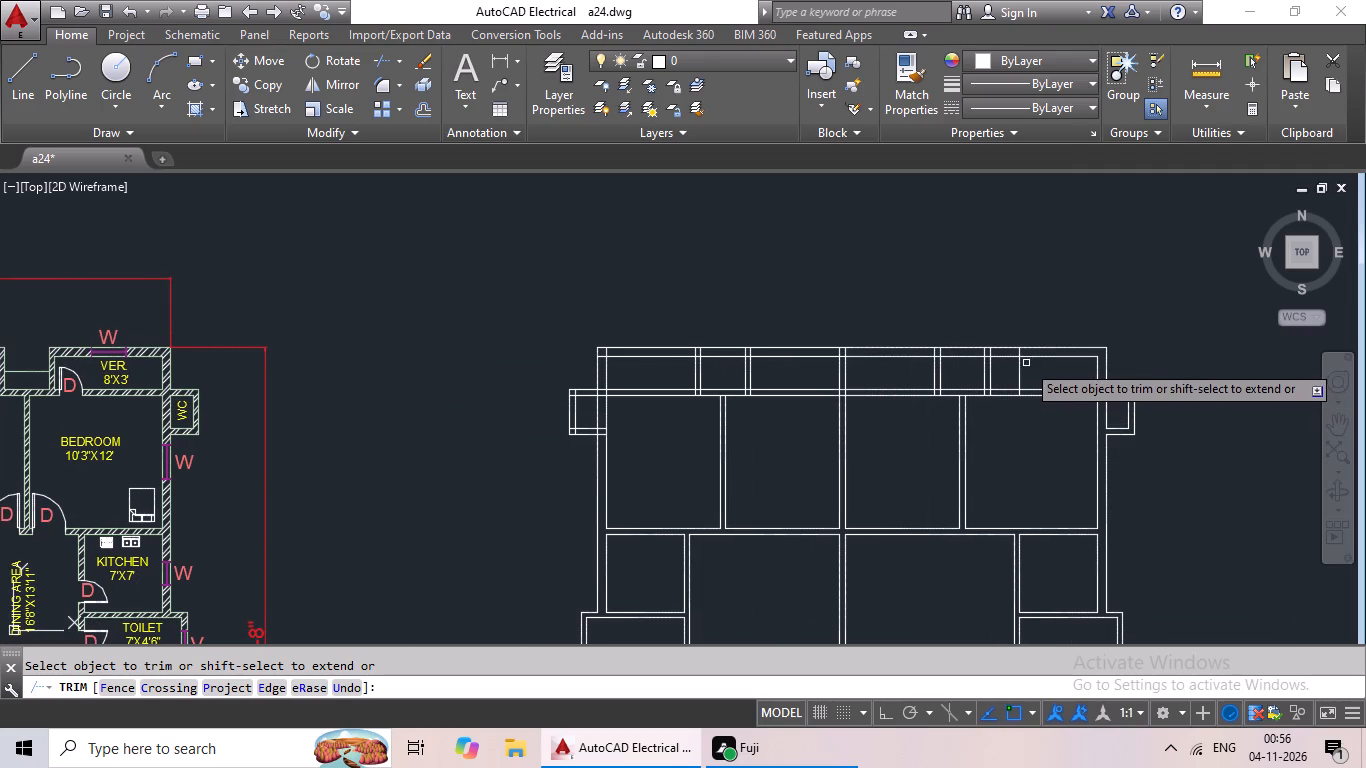
pyautogui.scroll(5, 1026, 363)
pyautogui.moveTo(1025, 364); pyautogui.dragTo(905, 453)
pyautogui.click(905, 453)
# Erase the two leftover pieces of the stray vertical line inside the top wall and the wall above the bedrooms.
pyautogui.scroll(-4, 917, 448)
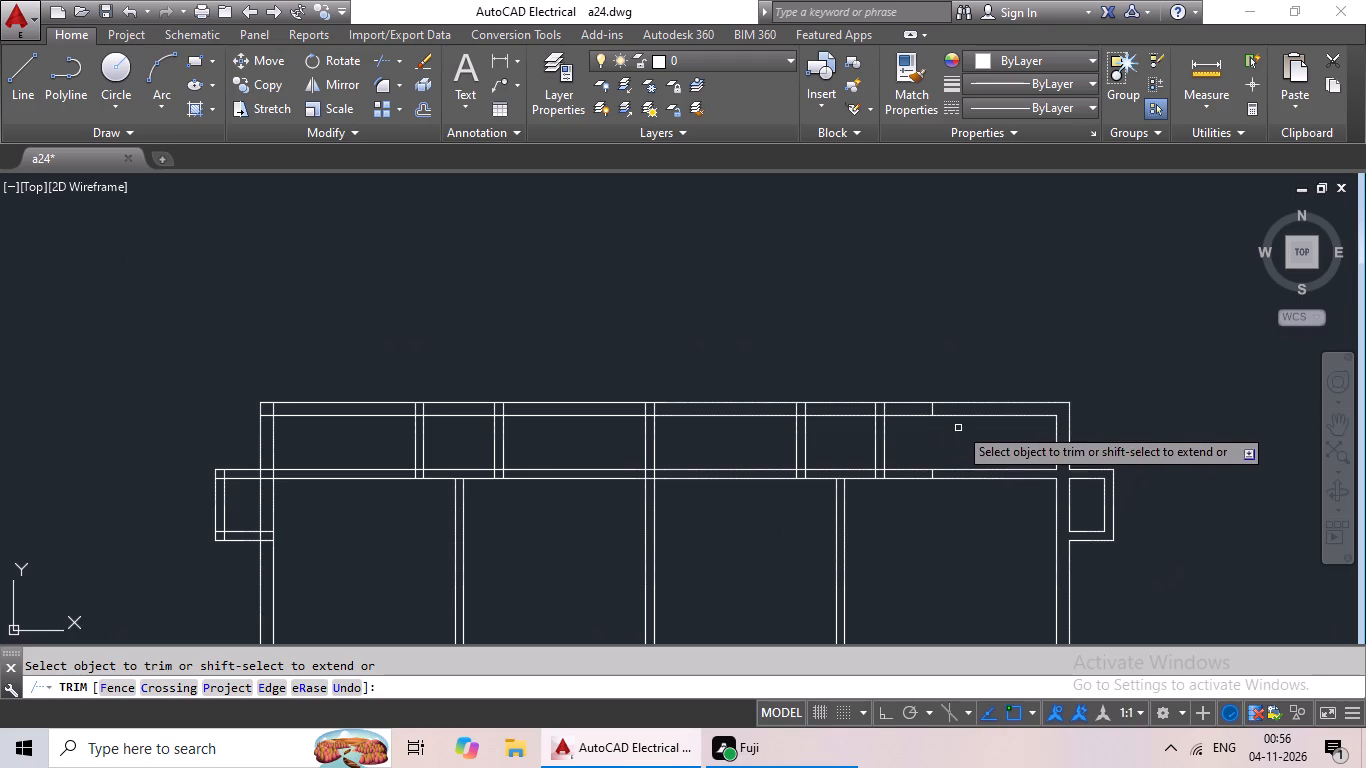
pyautogui.scroll(4, 938, 404)
pyautogui.press('Escape')
pyautogui.moveTo(953, 401); pyautogui.dragTo(922, 413)
pyautogui.press('Escape')
pyautogui.press('Escape')
pyautogui.moveTo(949, 423); pyautogui.dragTo(850, 442)
pyautogui.click(850, 442)
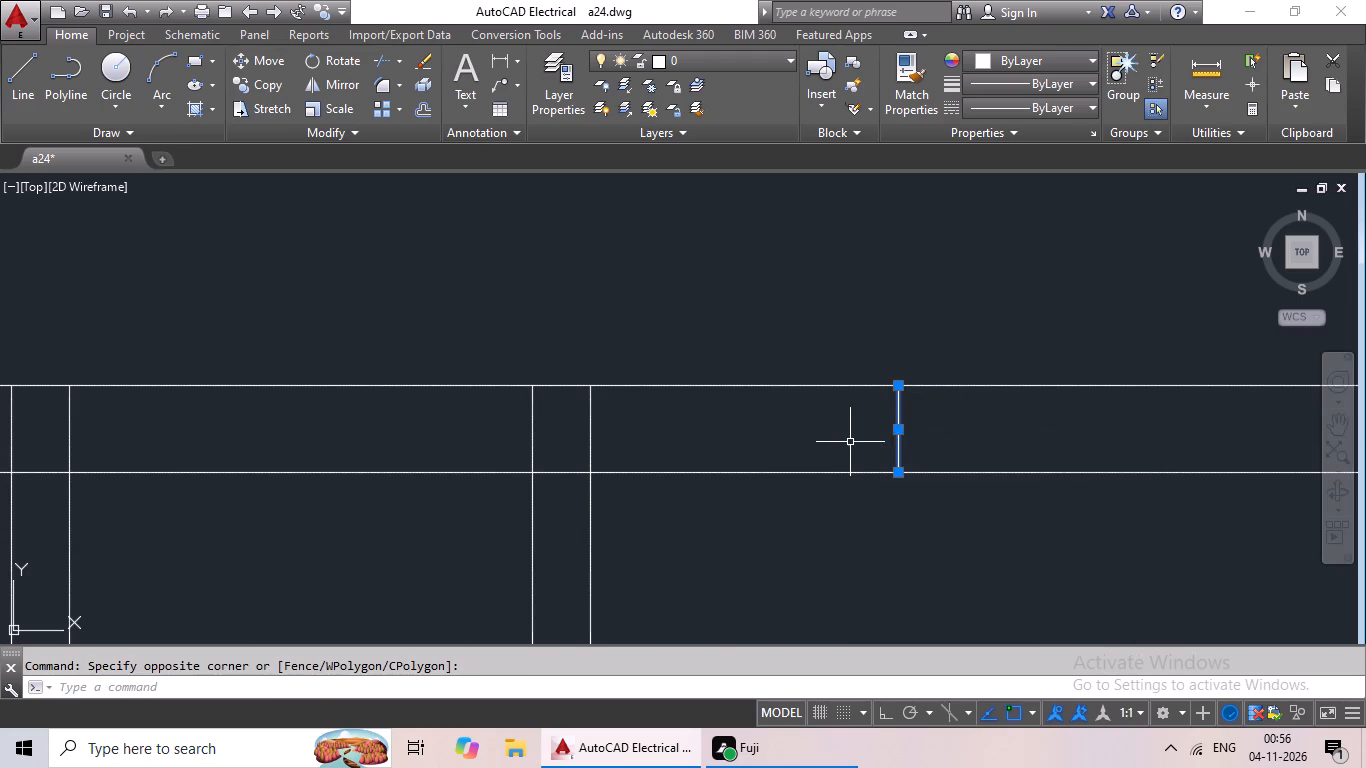
pyautogui.press('Delete')
pyautogui.scroll(-4, 880, 425)
pyautogui.moveTo(895, 552); pyautogui.dragTo(916, 486, button='middle')
pyautogui.scroll(5, 905, 415)
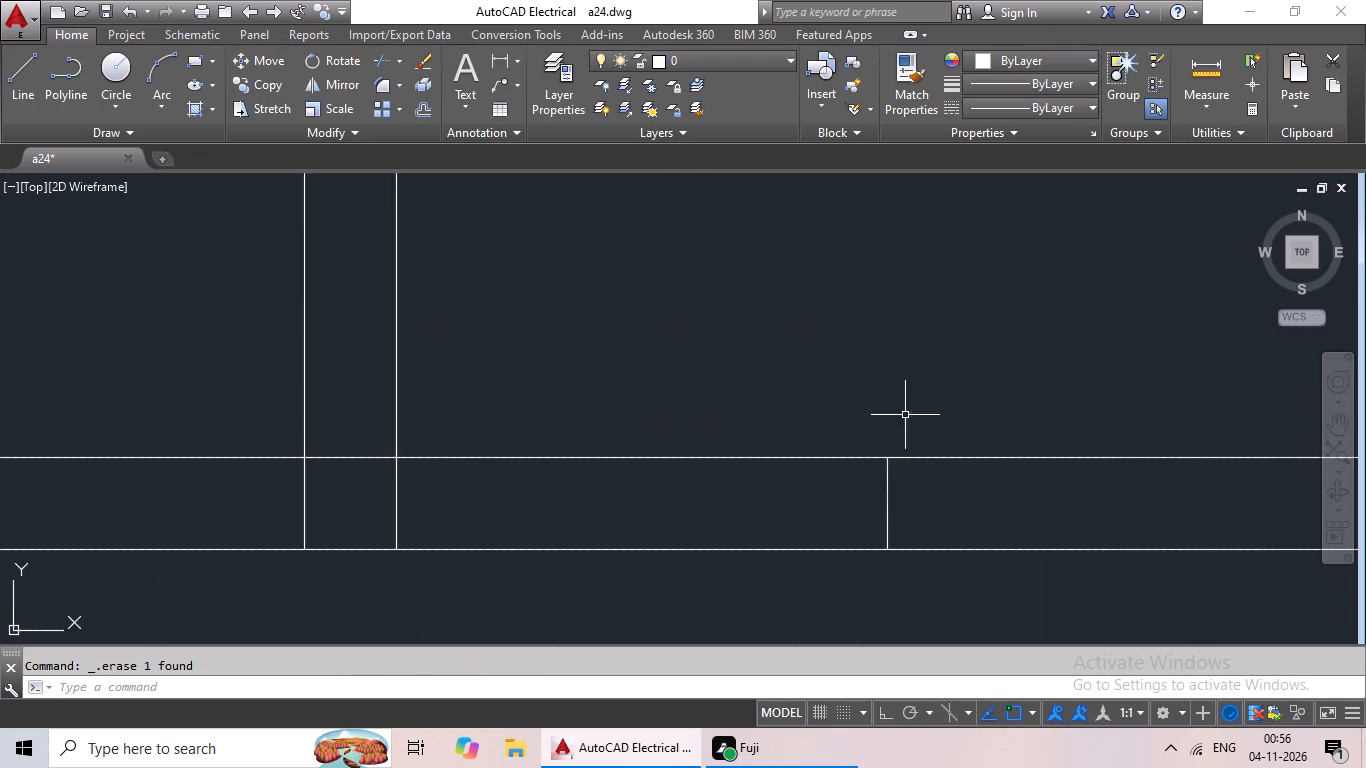
pyautogui.moveTo(949, 492); pyautogui.dragTo(818, 518)
pyautogui.click(817, 518)
pyautogui.press('Delete')
# Trim the junction where the rightmost partition of the top strip meets the wall above the bedrooms.
pyautogui.write('tr')
pyautogui.press('space')
pyautogui.press('space')
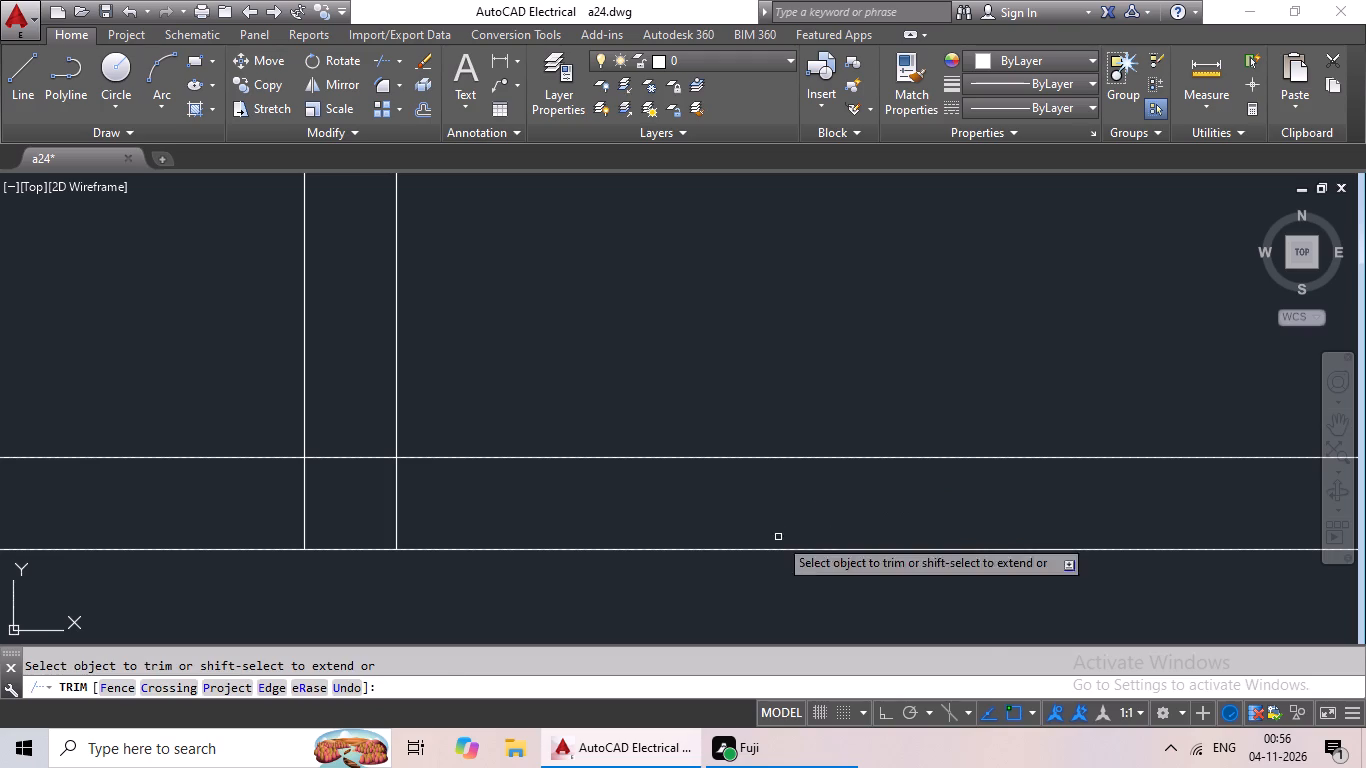
pyautogui.scroll(-3, 607, 477)
pyautogui.scroll(4, 546, 489)
pyautogui.moveTo(715, 443); pyautogui.dragTo(457, 453)
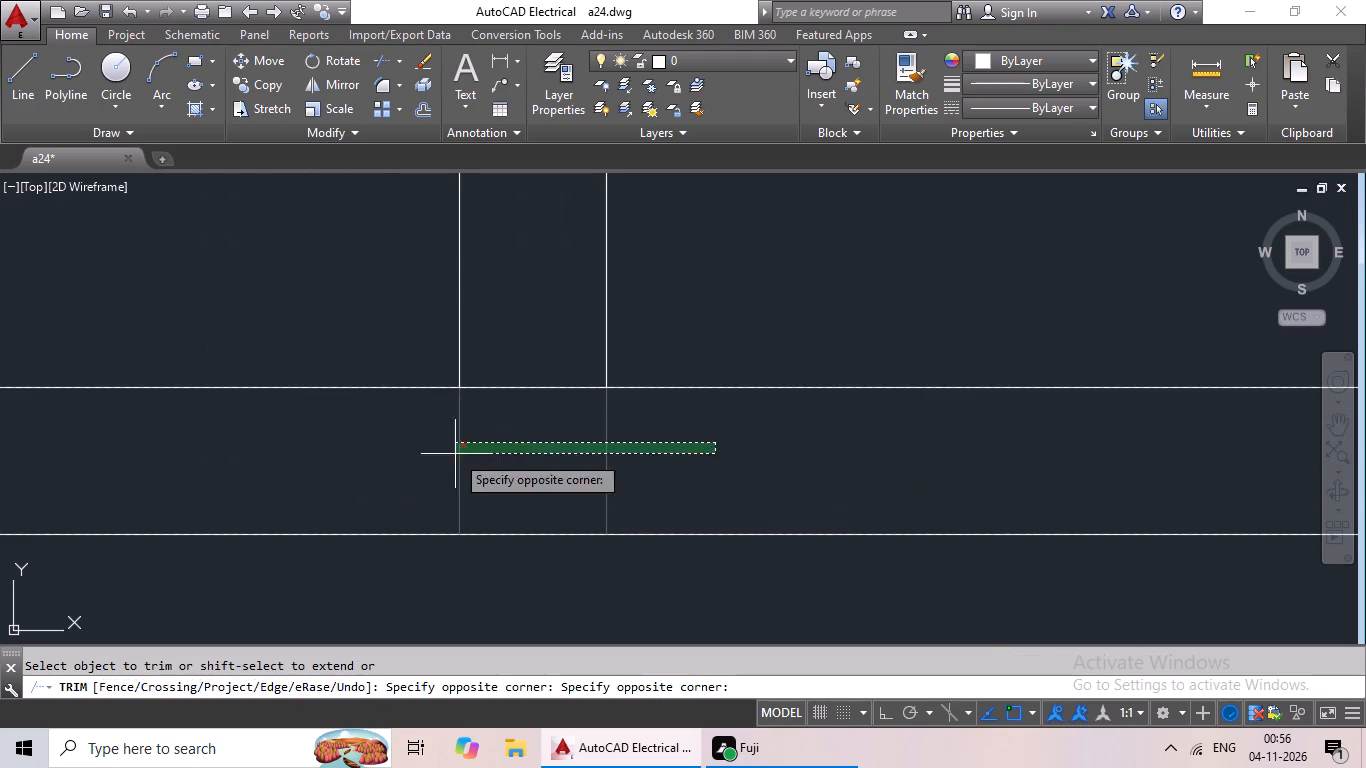
pyautogui.click(445, 458)
pyautogui.moveTo(544, 312); pyautogui.dragTo(494, 448)
pyautogui.moveTo(497, 441); pyautogui.dragTo(540, 426)
# Trim the wall line across the top of the partition between the two right bedrooms.
pyautogui.scroll(-4, 631, 408)
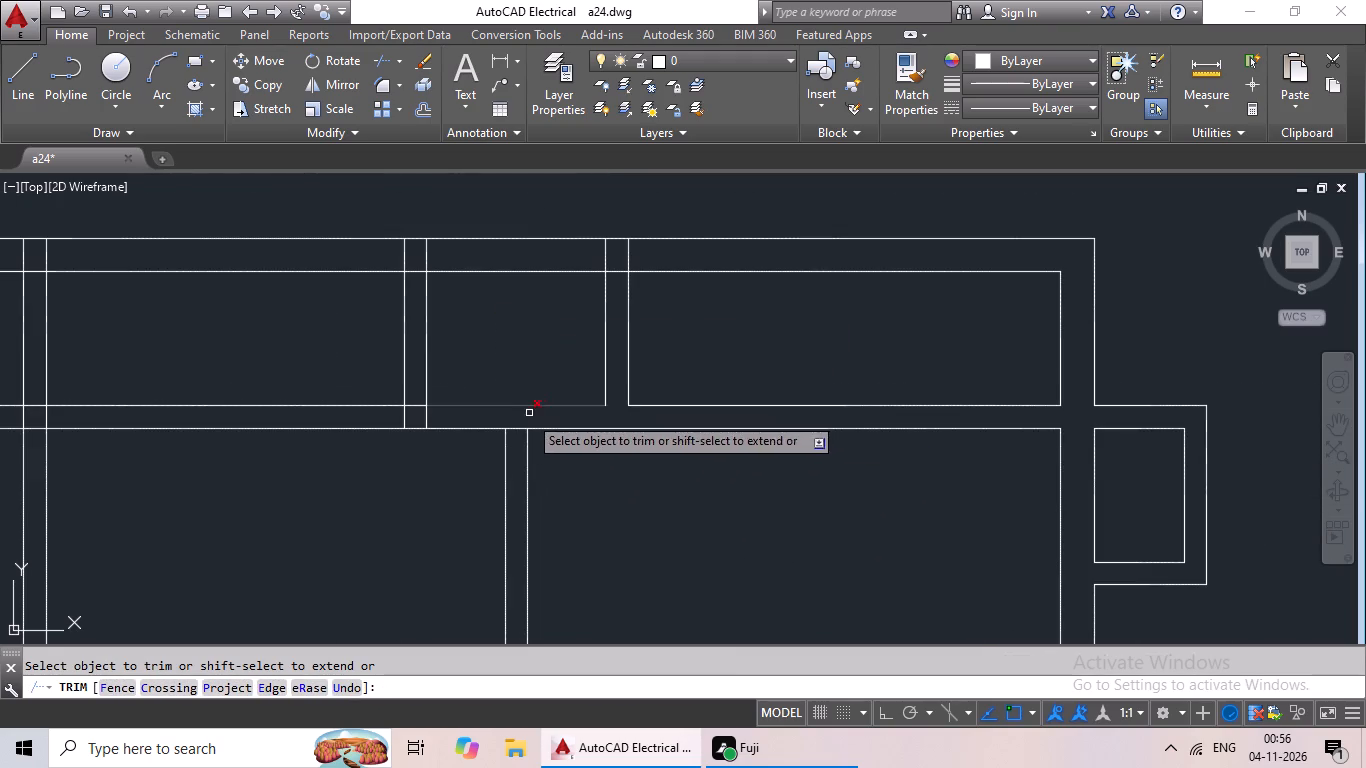
pyautogui.moveTo(521, 424); pyautogui.dragTo(510, 460)
pyautogui.click(510, 460)
# Trim the crossing lines where the second partition from the right in the top strip meets the wall above the bedrooms.
pyautogui.scroll(-2, 584, 397)
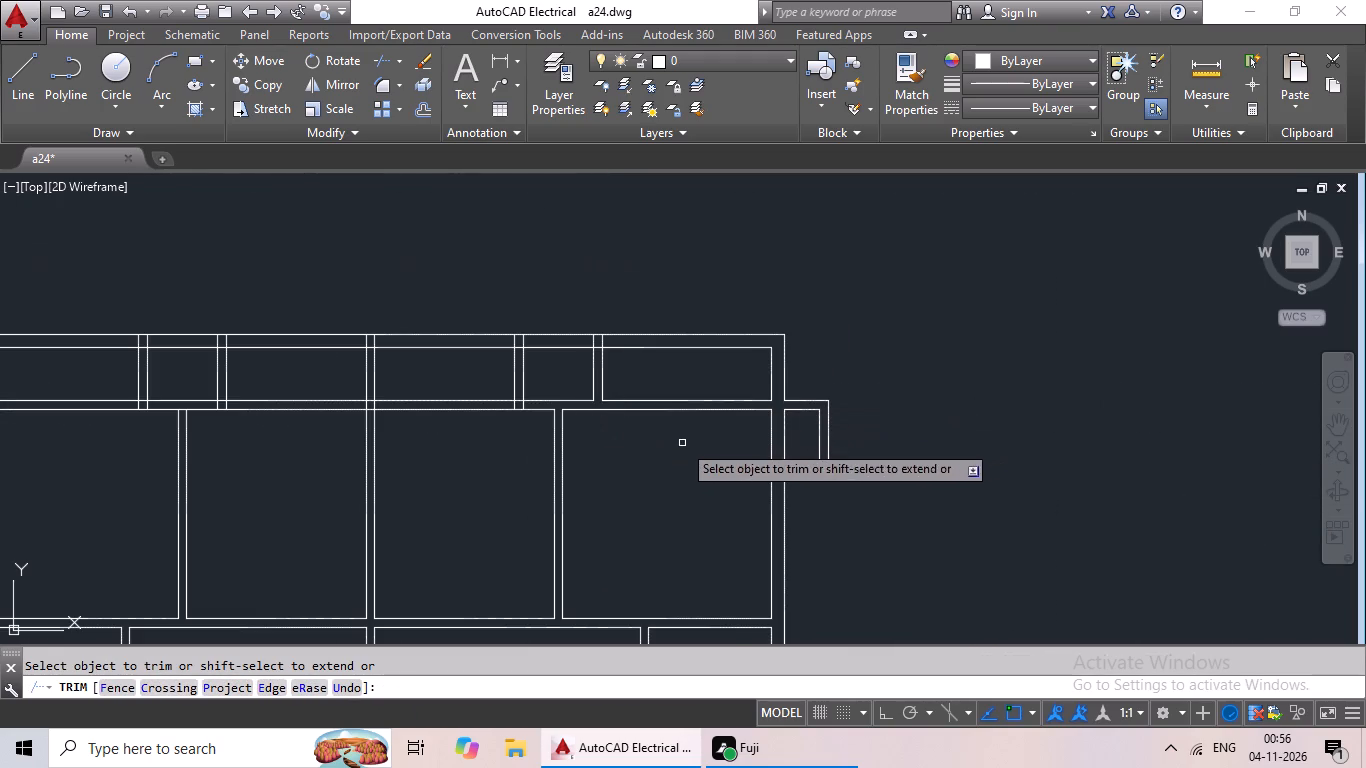
pyautogui.scroll(4, 510, 406)
pyautogui.moveTo(651, 388); pyautogui.dragTo(507, 414)
pyautogui.click(507, 414)
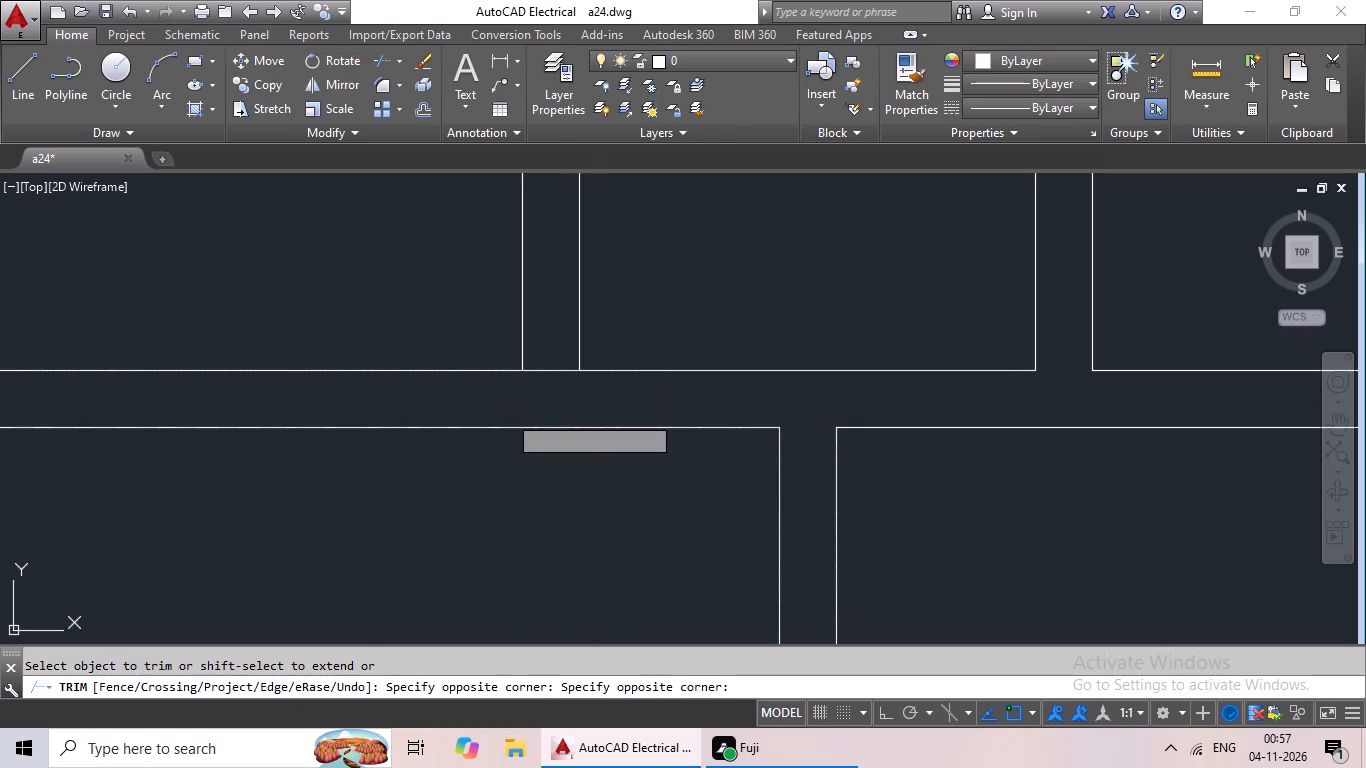
pyautogui.moveTo(558, 338); pyautogui.dragTo(543, 398)
pyautogui.click(543, 398)
# Trim the inner top-wall line between the two faces of the rightmost top-strip partition.
pyautogui.scroll(-4, 558, 392)
pyautogui.moveTo(597, 359); pyautogui.dragTo(586, 415, button='middle')
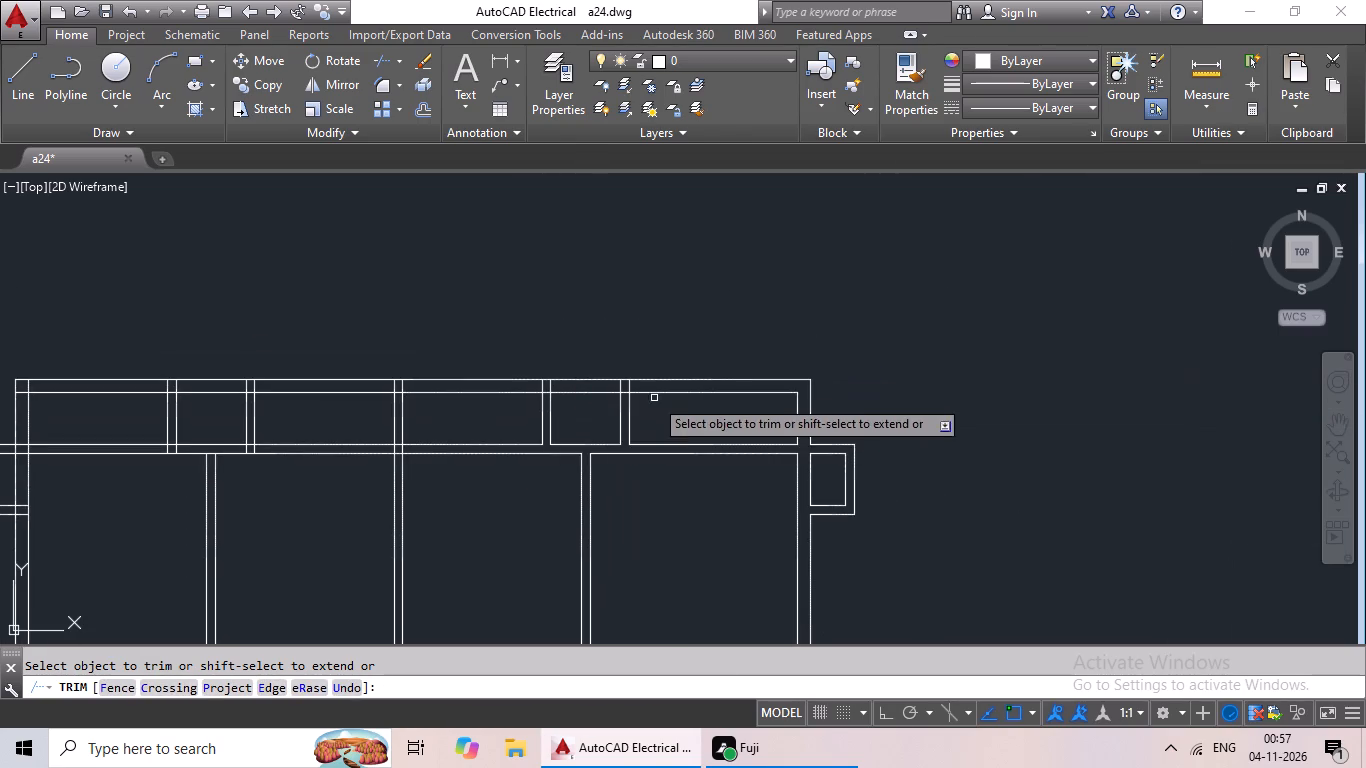
pyautogui.scroll(4, 630, 388)
pyautogui.moveTo(587, 387); pyautogui.dragTo(576, 436)
pyautogui.click(576, 438)
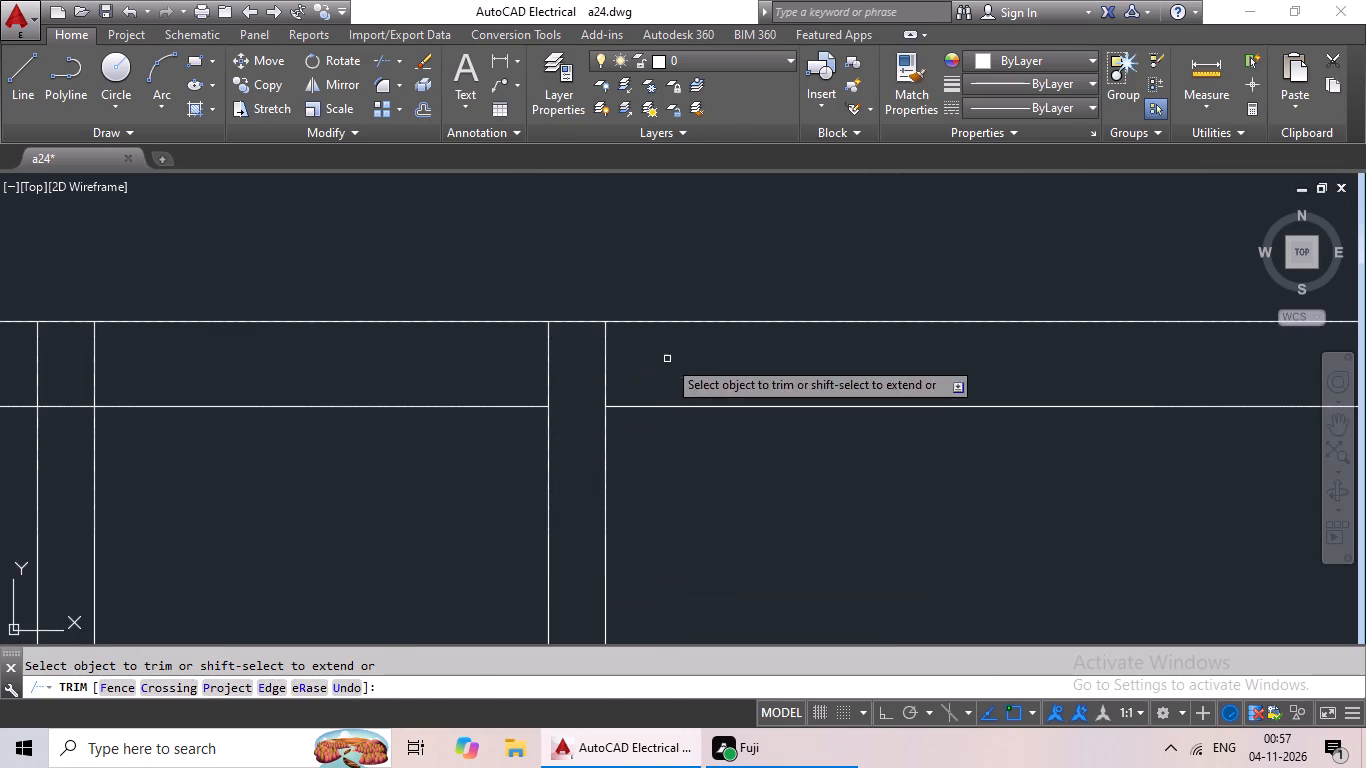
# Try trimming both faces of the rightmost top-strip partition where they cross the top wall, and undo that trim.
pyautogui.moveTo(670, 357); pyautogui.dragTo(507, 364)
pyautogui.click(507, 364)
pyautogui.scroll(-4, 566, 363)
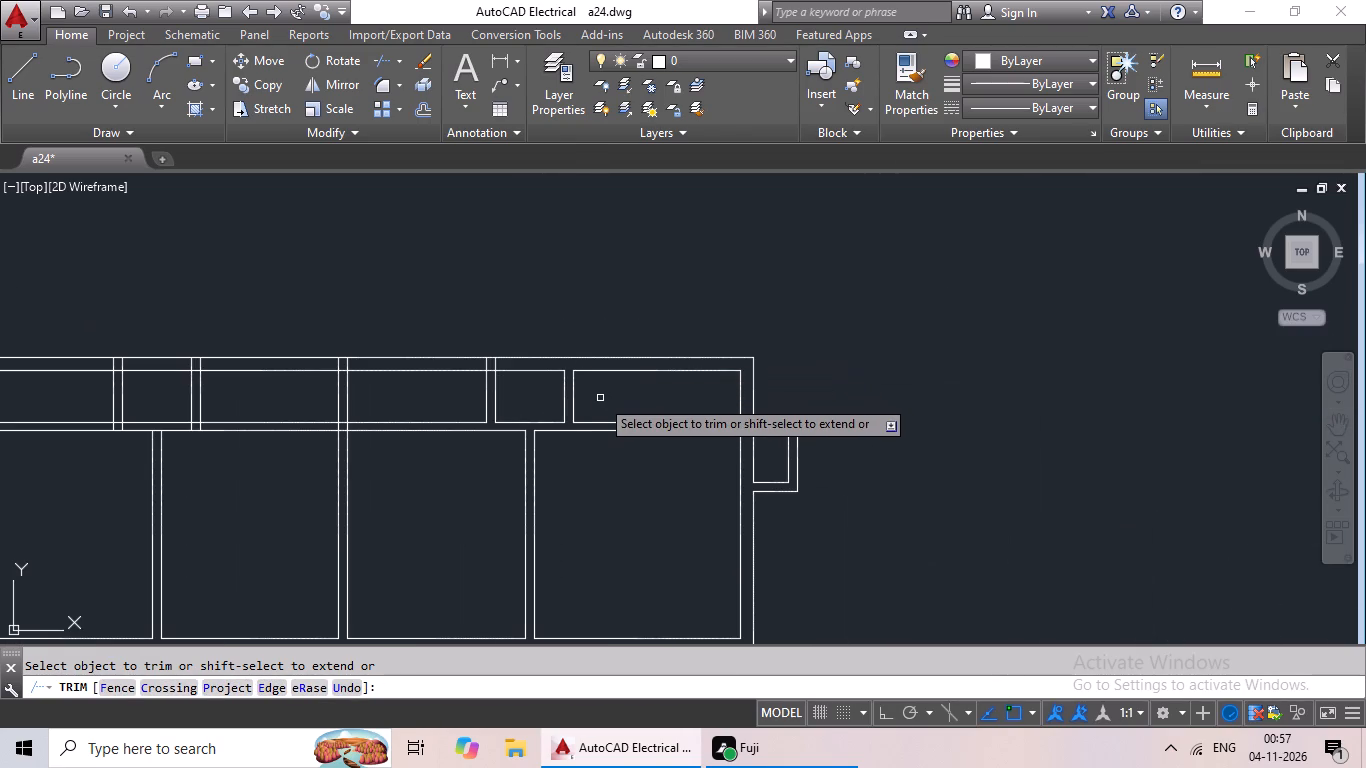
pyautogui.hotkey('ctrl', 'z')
# Trim the inner top-wall line across the narrow space between the two right partitions of the top strip.
pyautogui.scroll(-3, 604, 390)
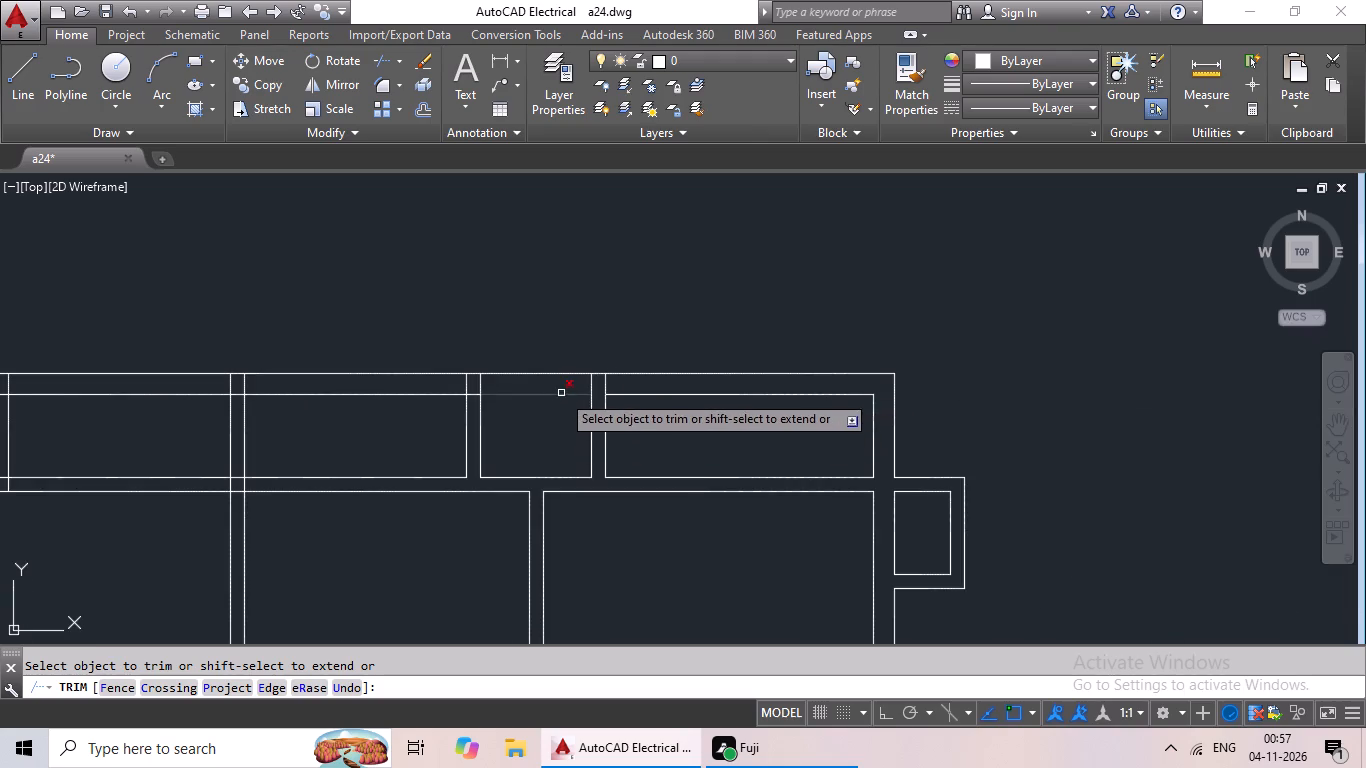
pyautogui.scroll(2, 561, 393)
pyautogui.moveTo(573, 375); pyautogui.dragTo(511, 440)
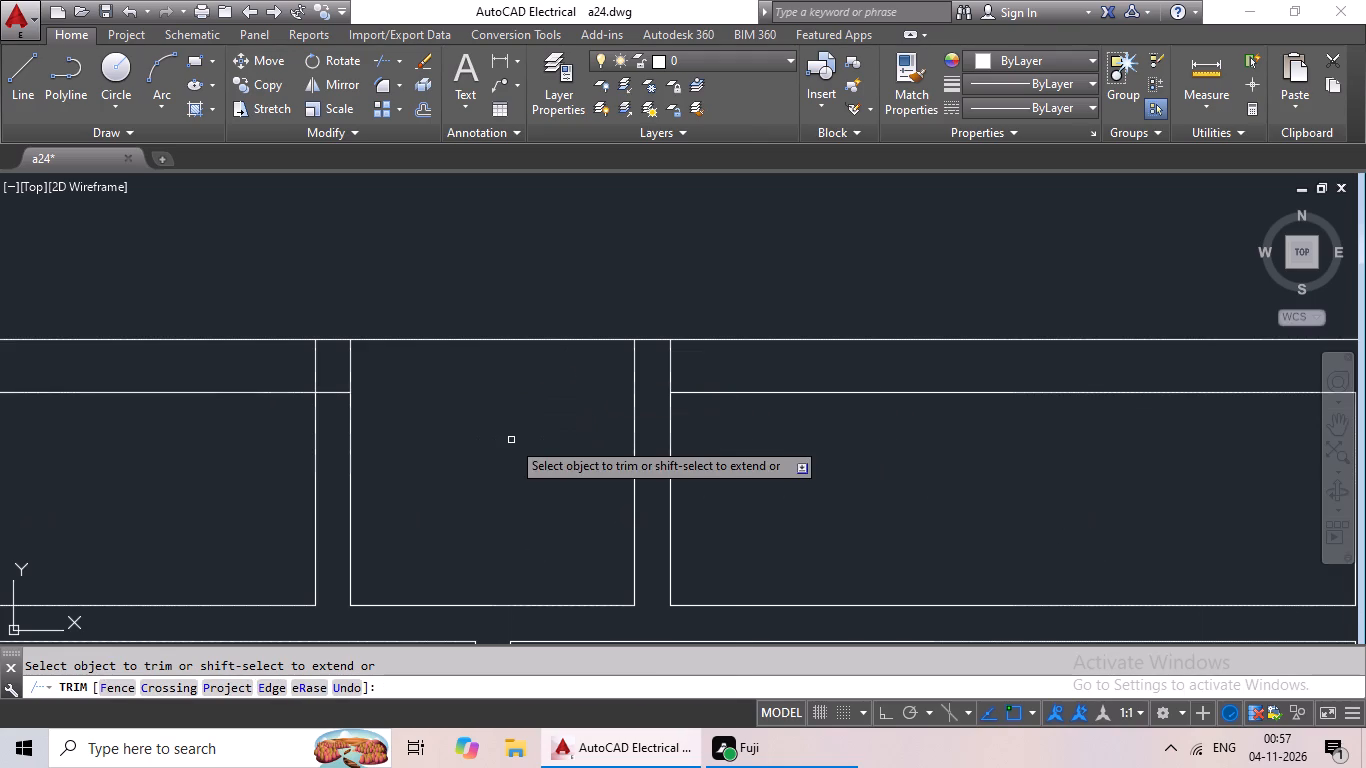
# Trim the inner corner where the top wall meets the second partition from the right, leaving the partition's outer face whole.
pyautogui.scroll(-3, 520, 429)
pyautogui.scroll(3, 482, 419)
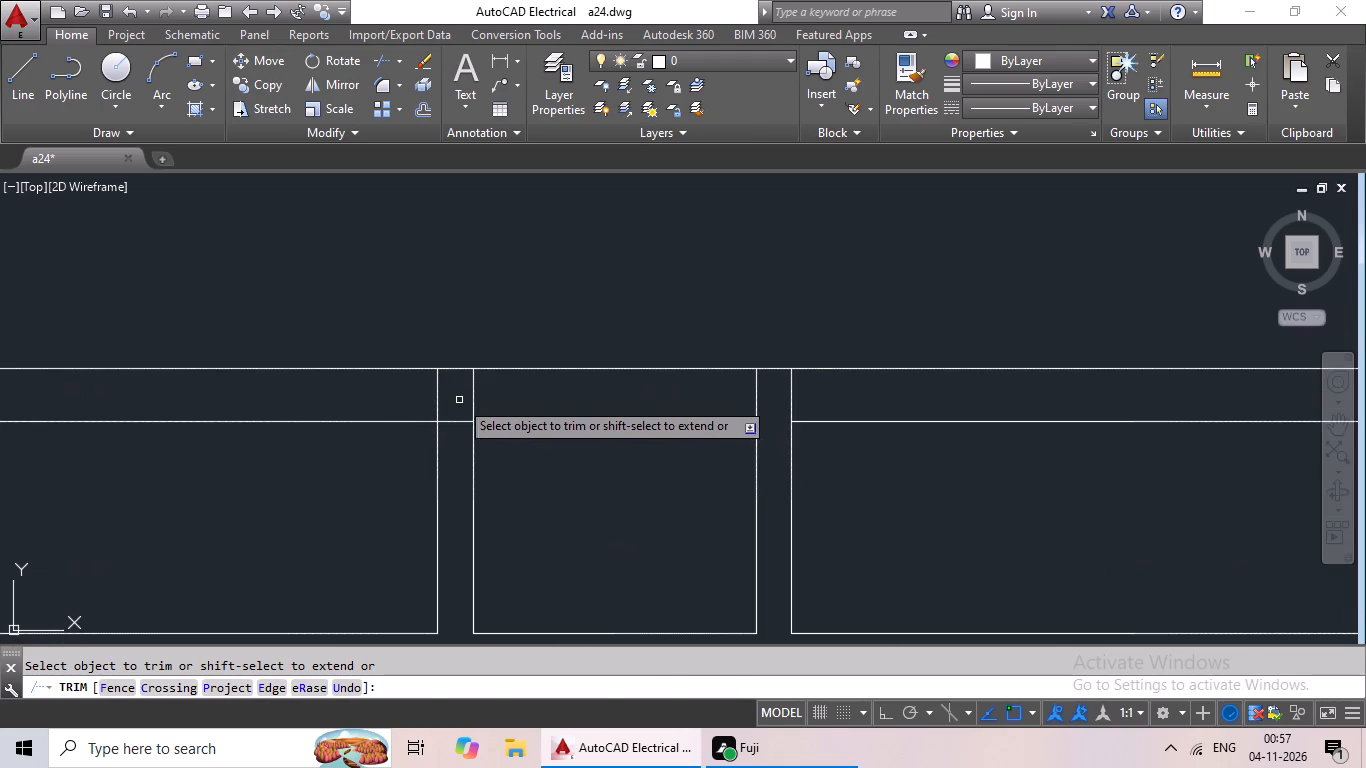
pyautogui.scroll(3, 457, 402)
pyautogui.moveTo(455, 418); pyautogui.dragTo(429, 515)
pyautogui.moveTo(429, 509); pyautogui.dragTo(429, 495)
pyautogui.moveTo(433, 387); pyautogui.dragTo(333, 412)
pyautogui.click(333, 408)
pyautogui.scroll(-1, 363, 398)
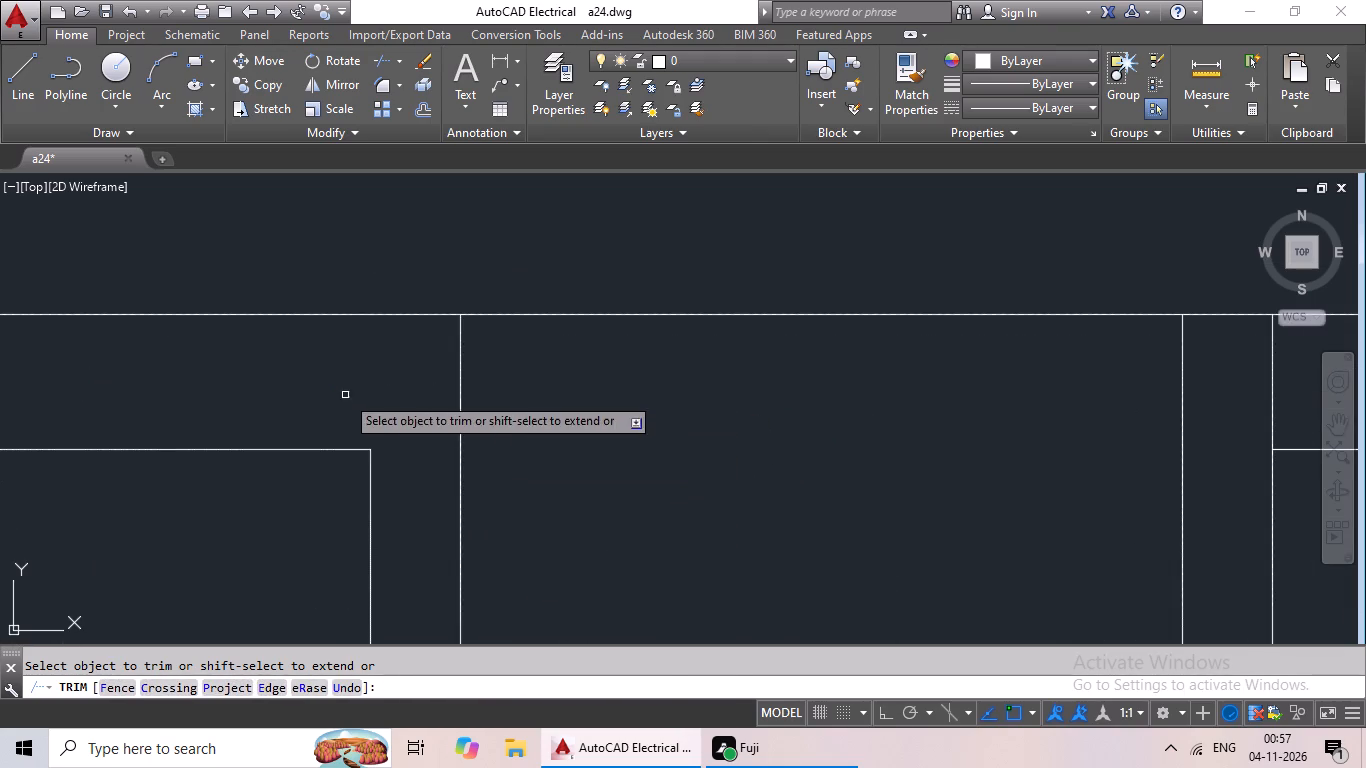
pyautogui.moveTo(341, 399); pyautogui.dragTo(285, 495)
pyautogui.click(285, 493)
# Trim the outer top-wall line across the narrow space between the two right partitions to open the right recess.
pyautogui.scroll(-5, 542, 424)
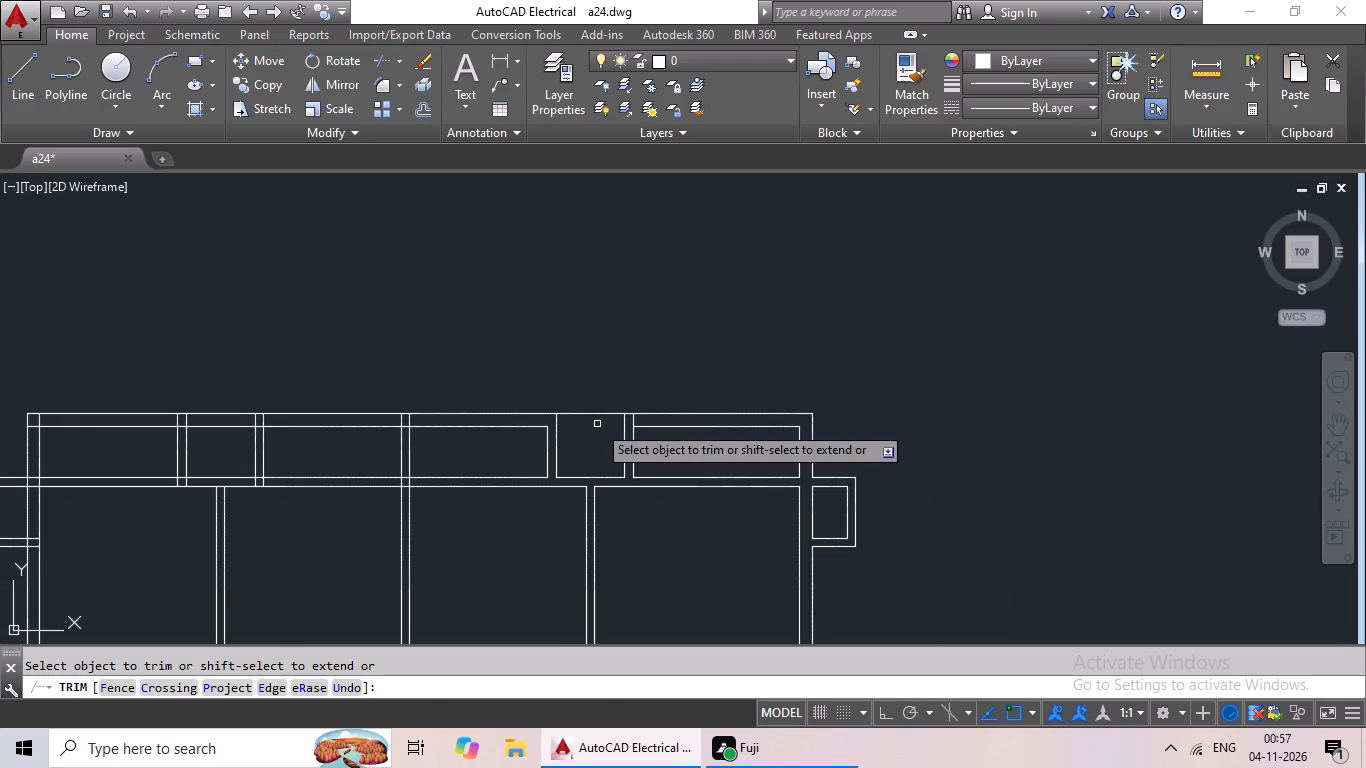
pyautogui.moveTo(597, 402); pyautogui.dragTo(591, 435)
pyautogui.click(591, 434)
# Trim the inner face line of the rightmost partition inside the top wall to finish the right room's upper corner.
pyautogui.scroll(-1, 609, 431)
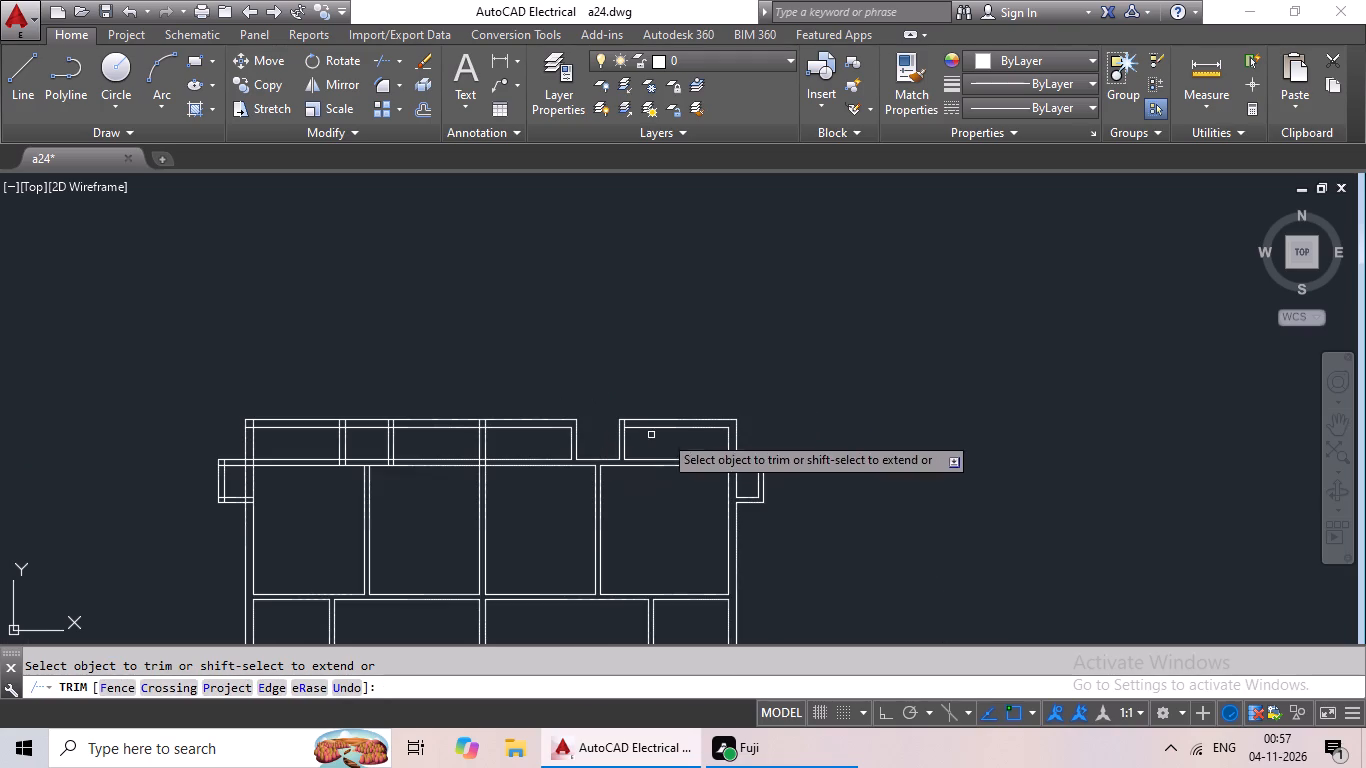
pyautogui.scroll(4, 685, 429)
pyautogui.scroll(3, 463, 418)
pyautogui.scroll(-1, 448, 389)
pyautogui.moveTo(412, 373); pyautogui.dragTo(230, 413)
pyautogui.click(209, 412)
# Trim the lines crossing at the junction of the central partition and the top wall into a clean T-junction.
pyautogui.scroll(-4, 388, 394)
pyautogui.moveTo(455, 450); pyautogui.dragTo(752, 435, button='middle')
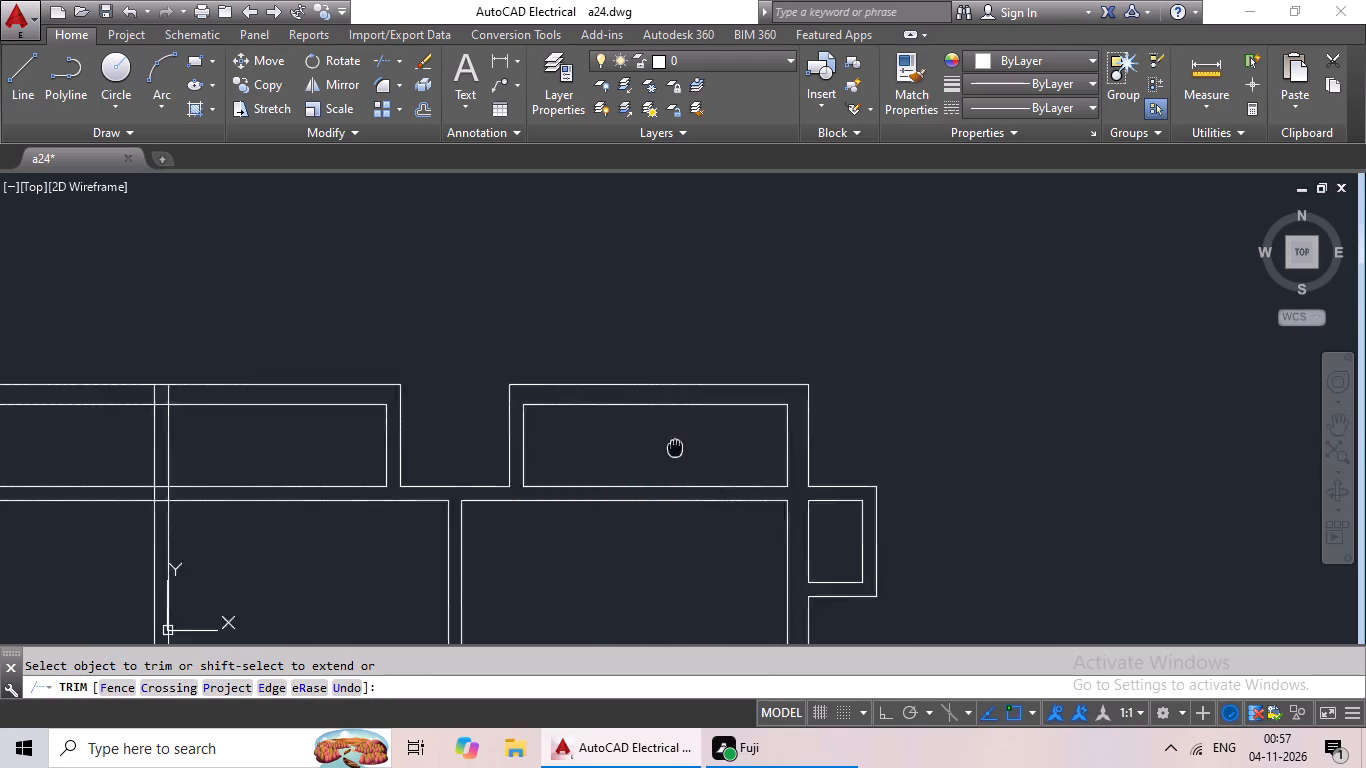
pyautogui.scroll(-1, 708, 431)
pyautogui.moveTo(497, 429); pyautogui.dragTo(778, 420, button='middle')
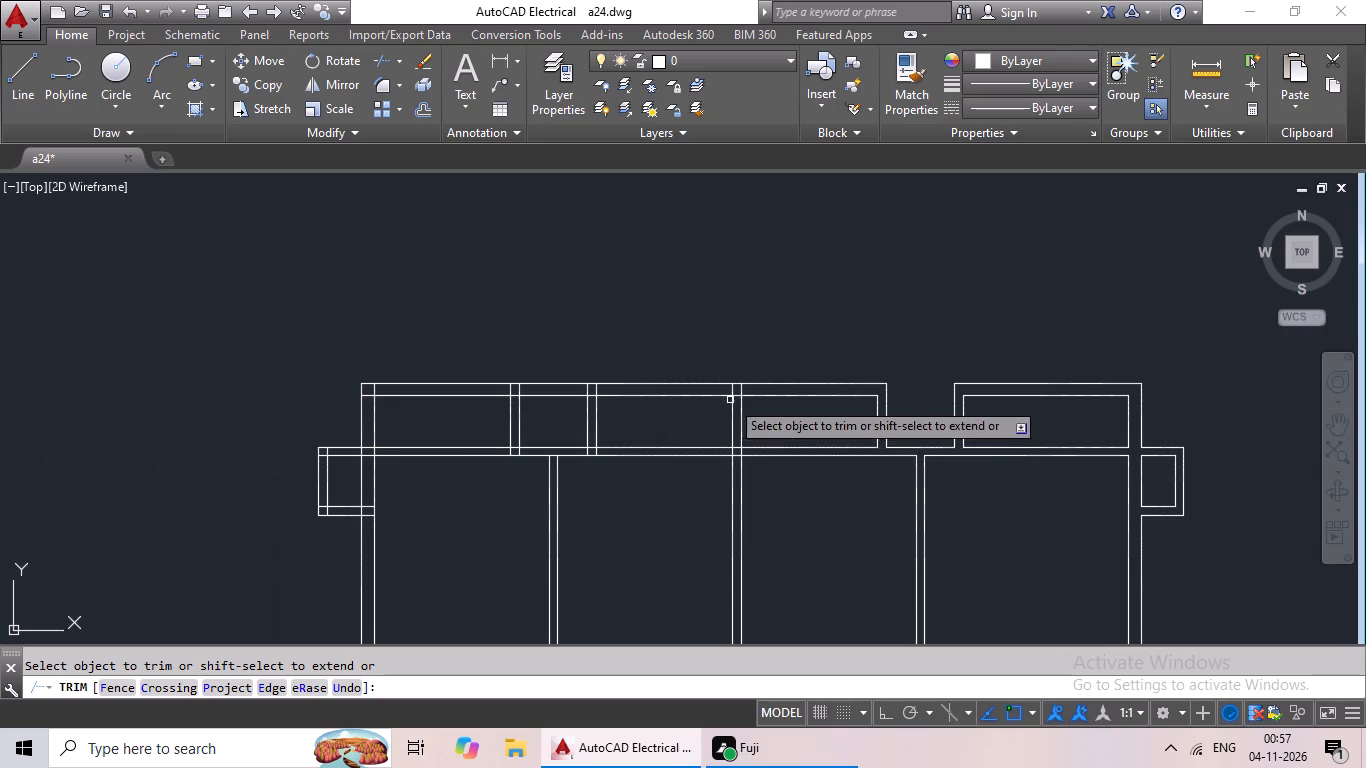
pyautogui.scroll(4, 747, 396)
pyautogui.moveTo(764, 335); pyautogui.dragTo(620, 353)
pyautogui.moveTo(620, 353); pyautogui.dragTo(632, 352)
pyautogui.moveTo(692, 344); pyautogui.dragTo(670, 458)
pyautogui.moveTo(671, 452); pyautogui.dragTo(702, 433)
# Trim the right face of the first partition left of the centre where it crosses the top wall.
pyautogui.scroll(-2, 748, 406)
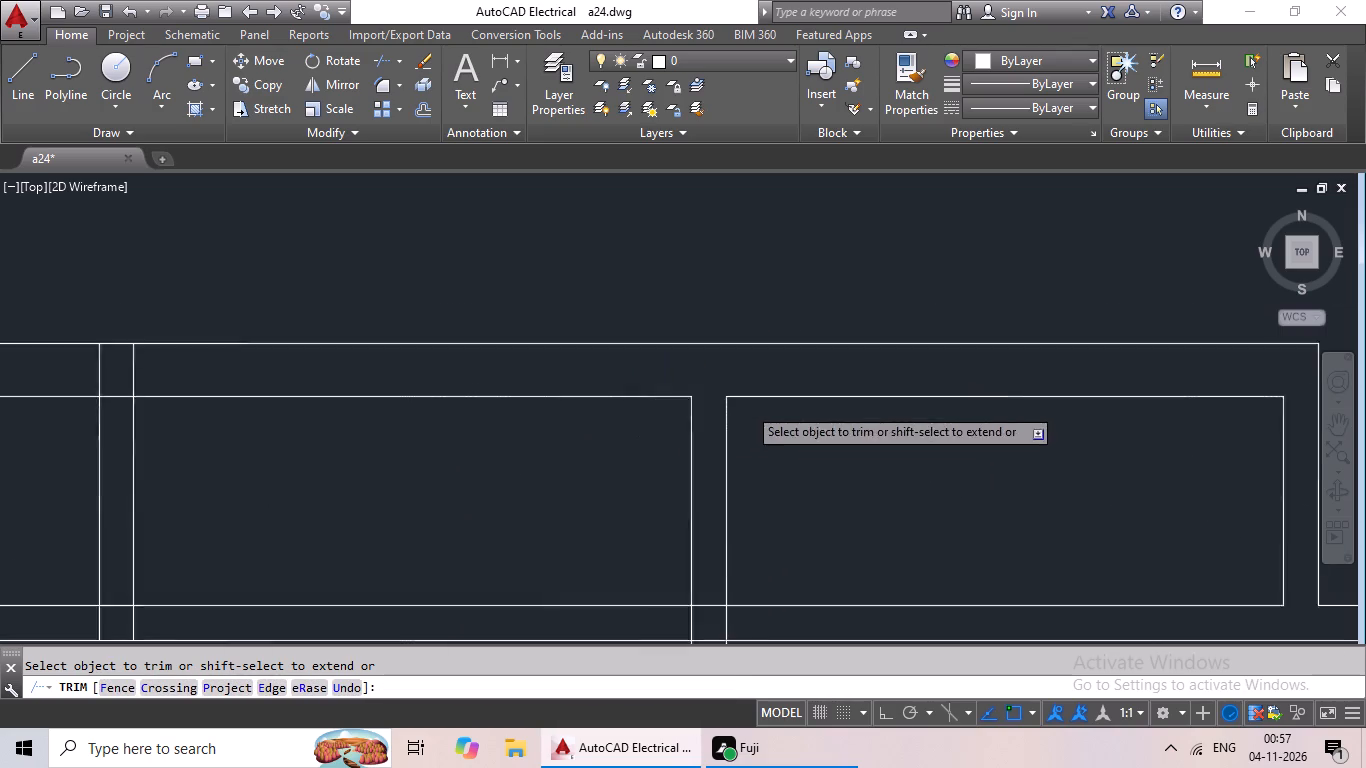
pyautogui.scroll(-3, 763, 405)
pyautogui.scroll(4, 678, 411)
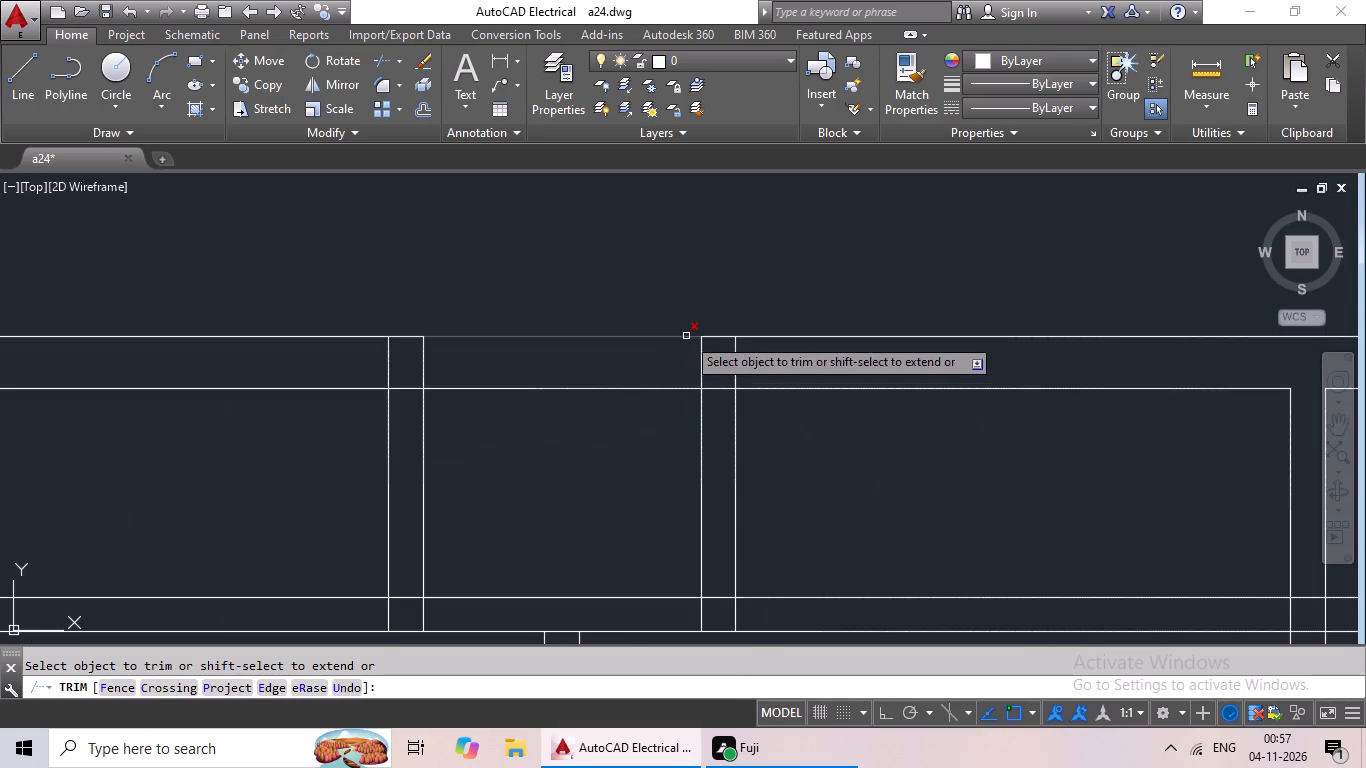
pyautogui.scroll(1, 708, 347)
pyautogui.moveTo(813, 364); pyautogui.dragTo(750, 380)
pyautogui.click(743, 384)
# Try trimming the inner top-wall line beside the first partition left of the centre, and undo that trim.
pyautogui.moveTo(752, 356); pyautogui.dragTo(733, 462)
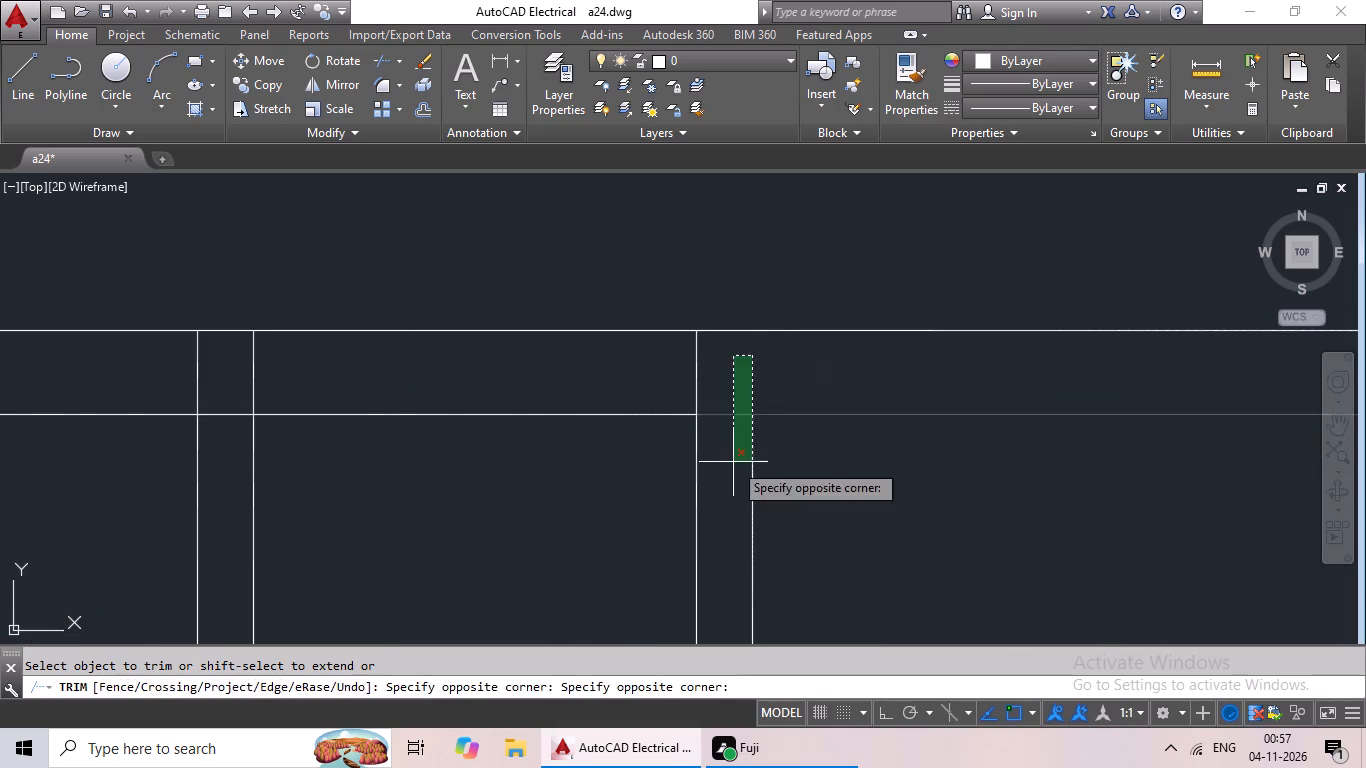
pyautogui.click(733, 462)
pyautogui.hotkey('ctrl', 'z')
# Trim the inner top-wall line between the two faces of the first partition left of the centre.
pyautogui.keyDown('ctrl'); pyautogui.scroll(-4, 797, 471); pyautogui.keyUp('ctrl')
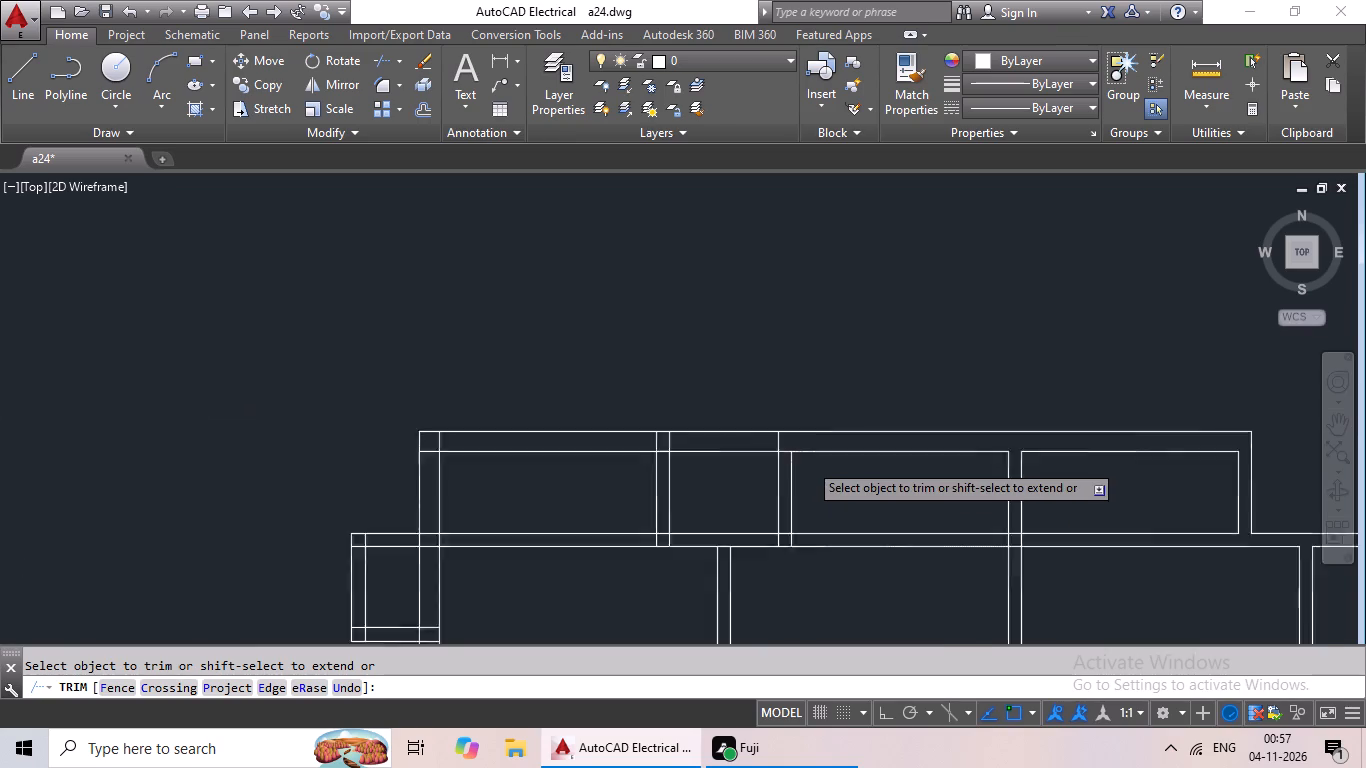
pyautogui.scroll(3, 792, 455)
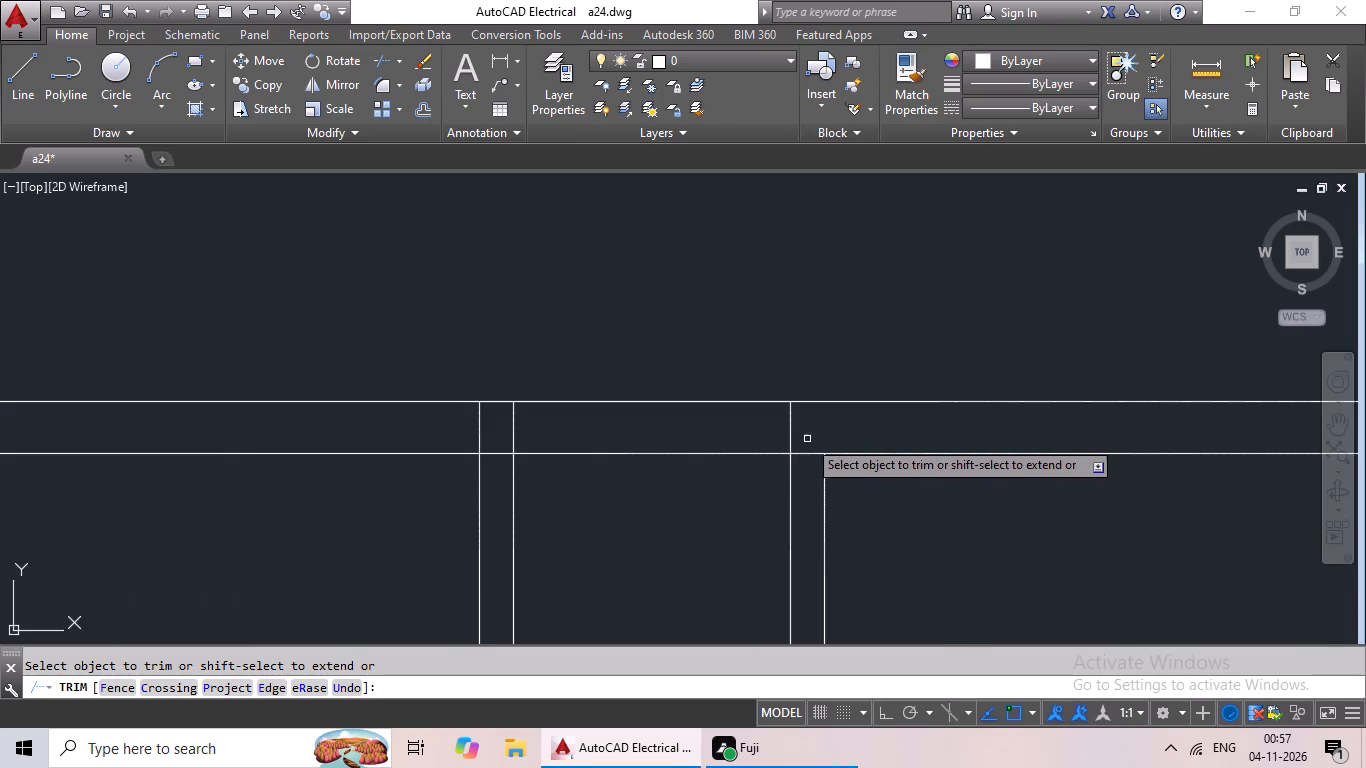
pyautogui.scroll(2, 803, 457)
pyautogui.moveTo(827, 414); pyautogui.dragTo(800, 503)
pyautogui.click(800, 503)
# Trim both top-wall lines across the narrow space between the two left partitions to open the left recess.
pyautogui.scroll(-4, 805, 488)
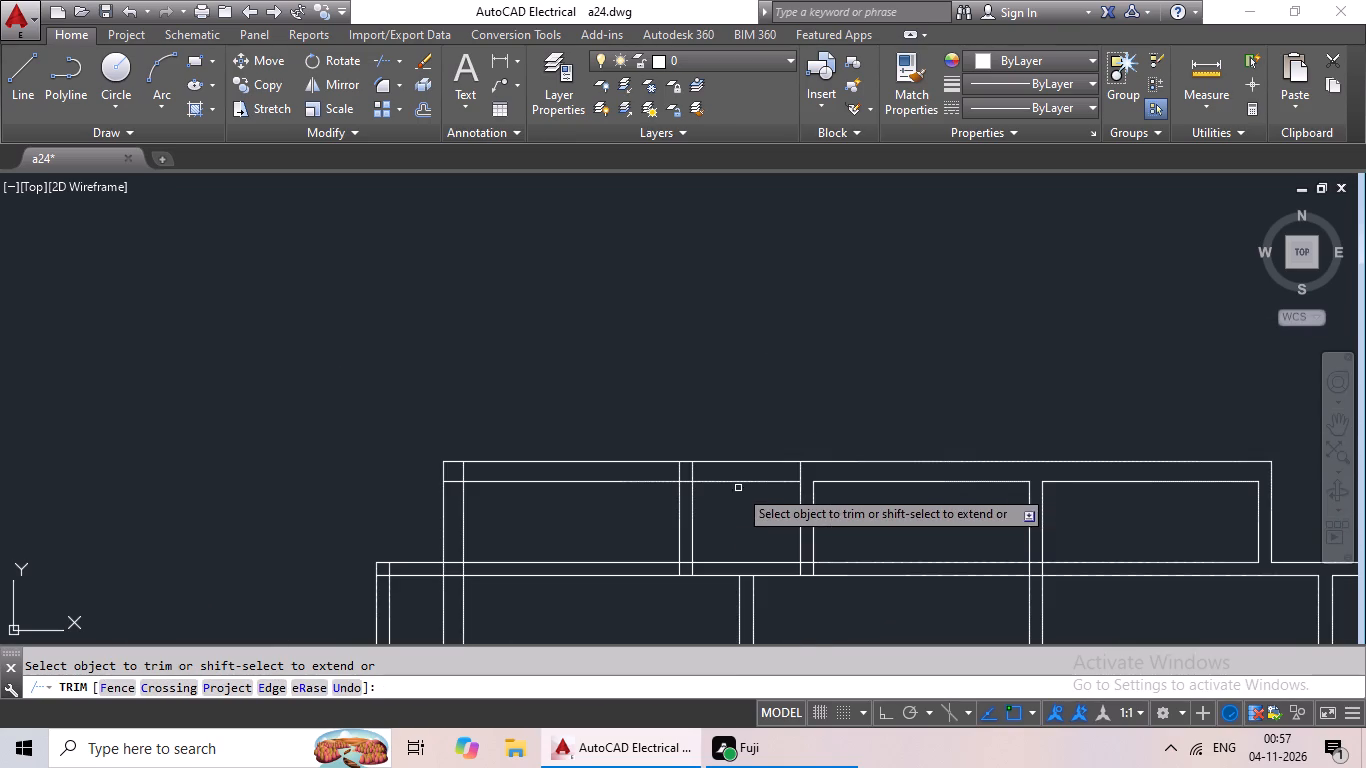
pyautogui.scroll(1, 761, 472)
pyautogui.moveTo(760, 434); pyautogui.dragTo(737, 530)
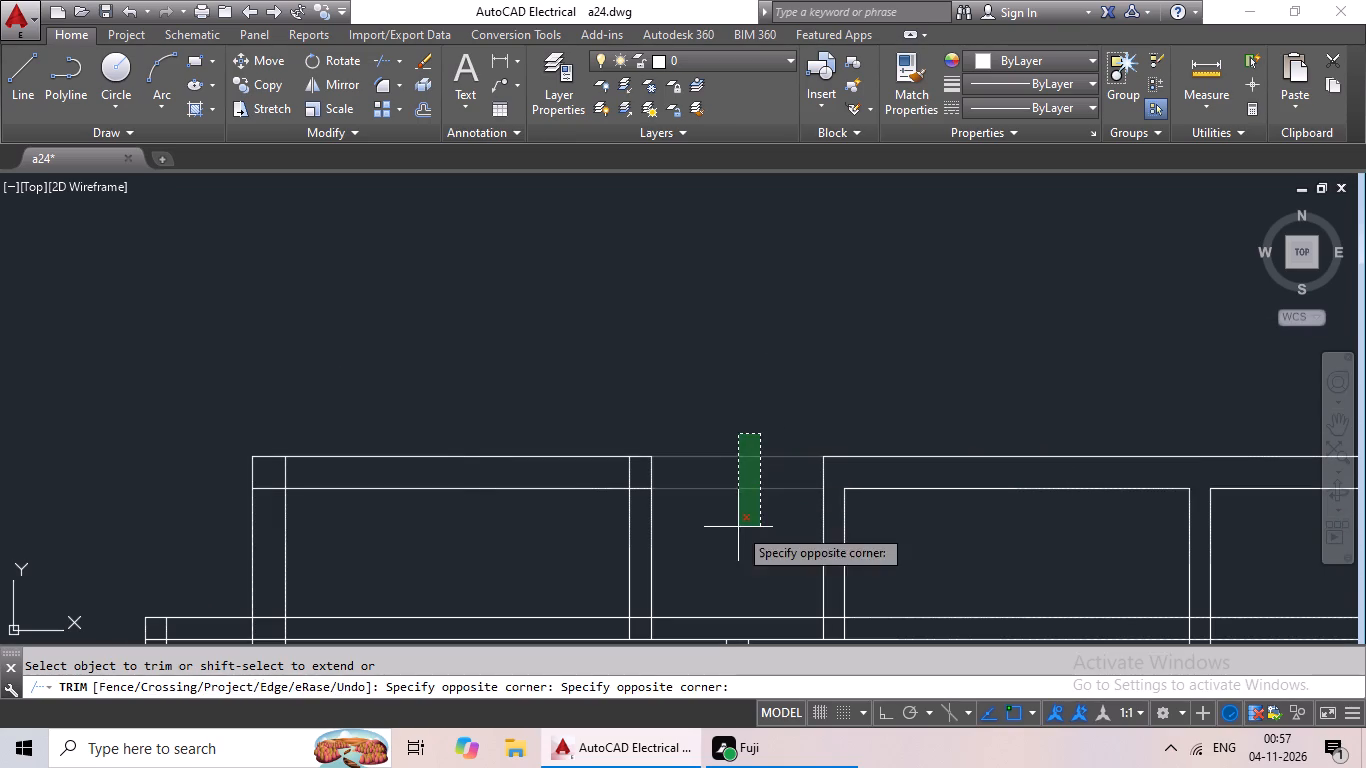
pyautogui.click(738, 527)
# Trim the overlapping inner wall lines at the leftmost top room's upper corner beside the left recess.
pyautogui.scroll(-2, 795, 496)
pyautogui.scroll(5, 739, 498)
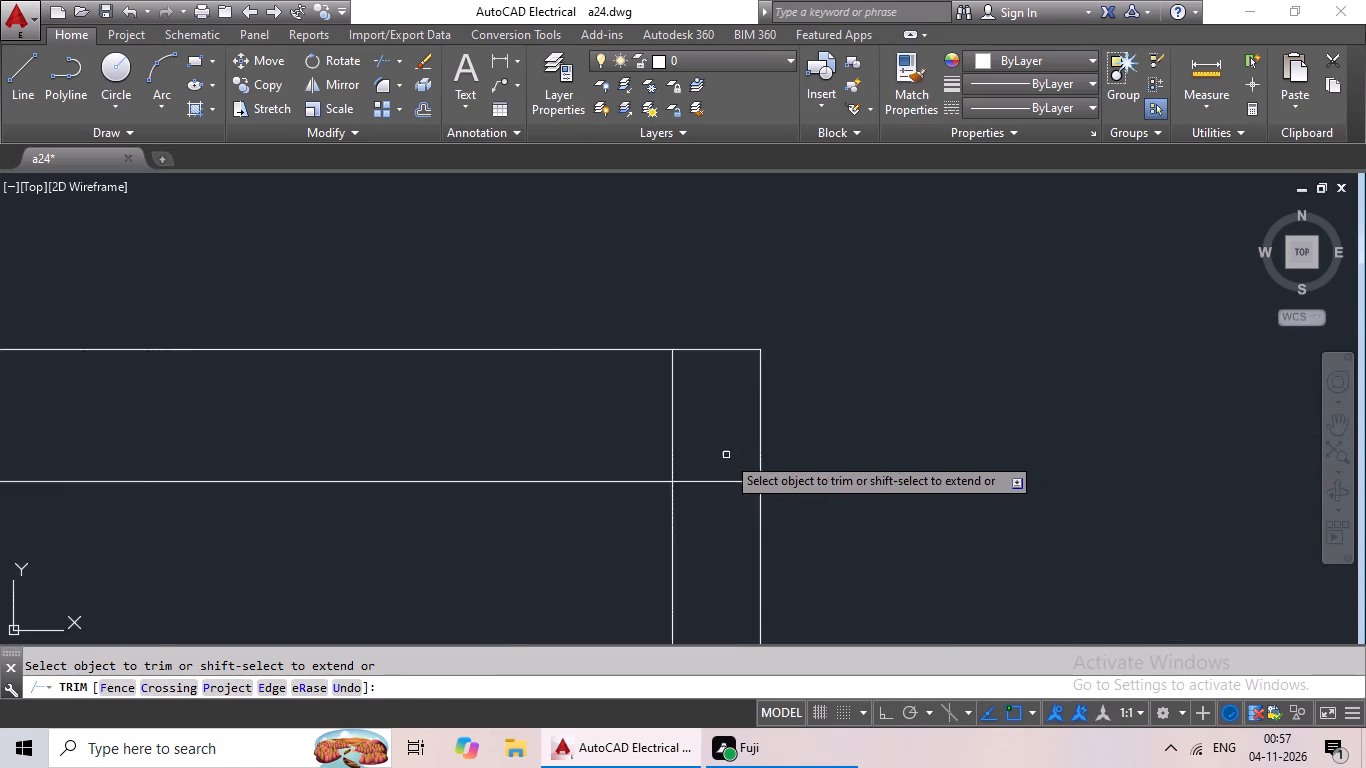
pyautogui.scroll(1, 726, 455)
pyautogui.moveTo(727, 452); pyautogui.dragTo(707, 558)
pyautogui.click(707, 556)
pyautogui.moveTo(705, 399); pyautogui.dragTo(546, 429)
pyautogui.moveTo(546, 429); pyautogui.dragTo(559, 435)
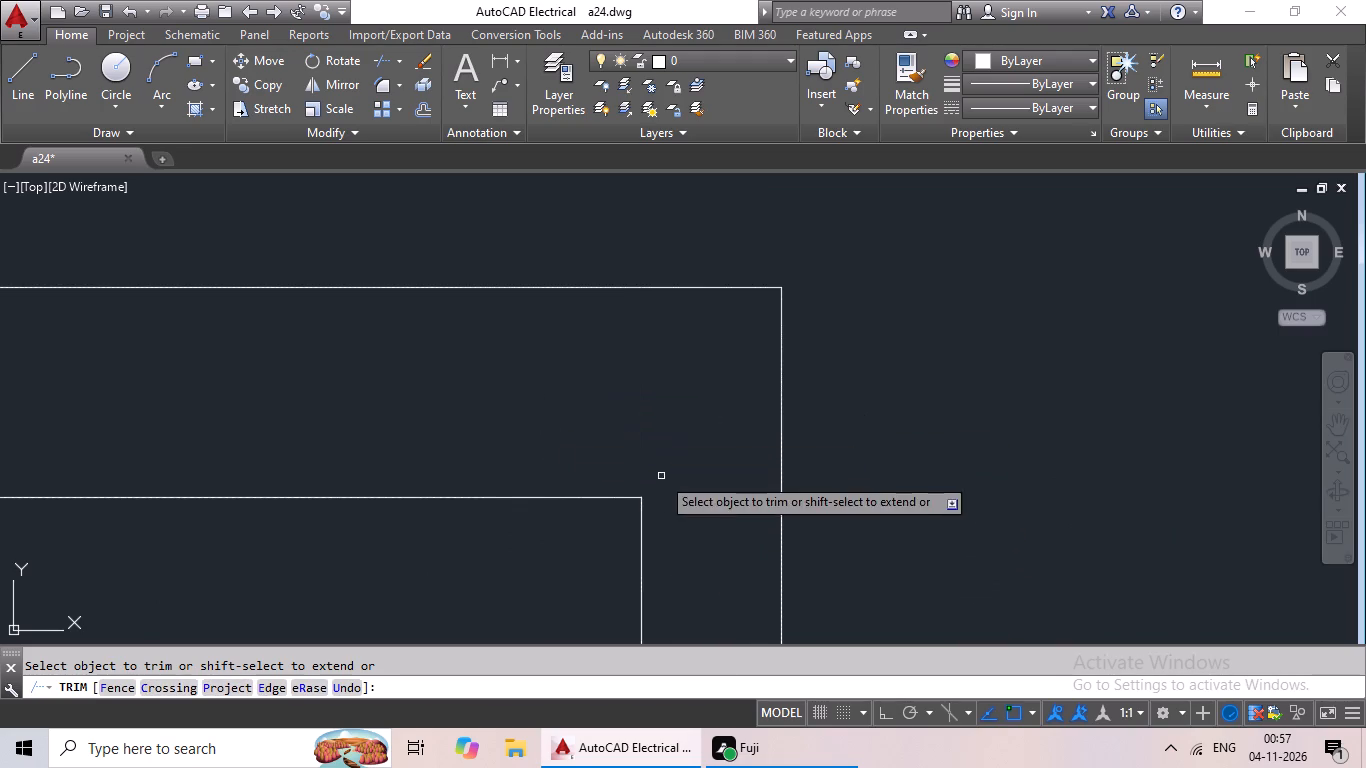
# Trim the overlapping inner wall lines at the plan's upper-left outer corner.
pyautogui.scroll(-4, 663, 476)
pyautogui.scroll(-1, 318, 510)
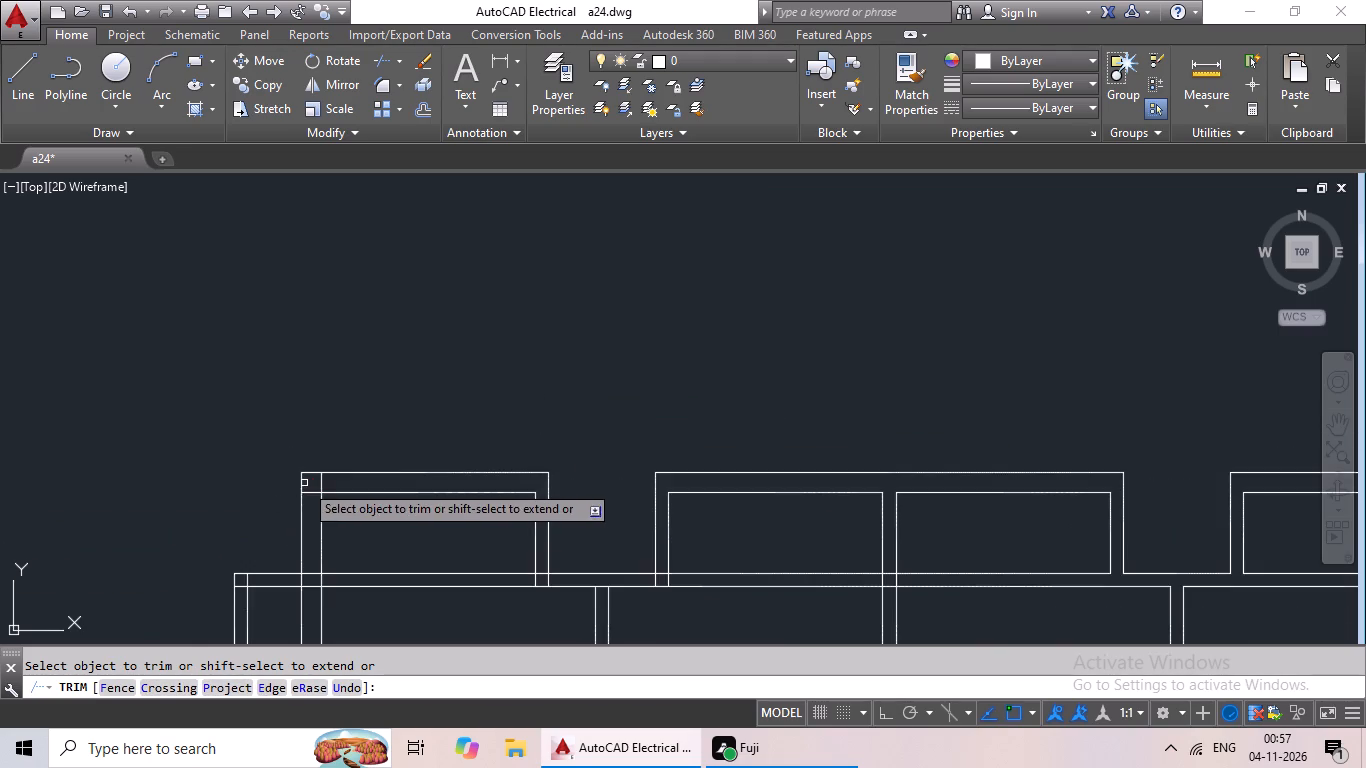
pyautogui.scroll(4, 304, 483)
pyautogui.moveTo(483, 465); pyautogui.dragTo(365, 505)
pyautogui.moveTo(365, 505); pyautogui.dragTo(370, 489)
pyautogui.moveTo(363, 472); pyautogui.dragTo(324, 568)
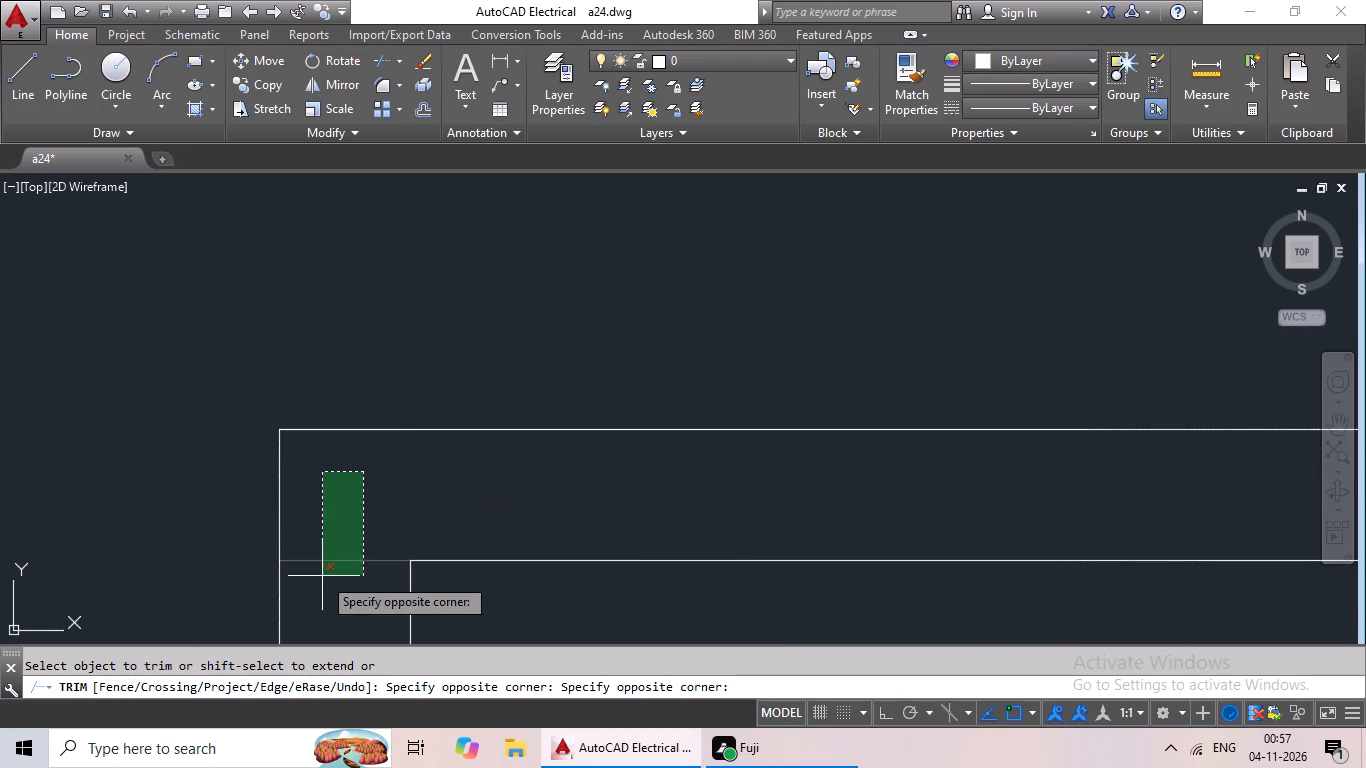
pyautogui.moveTo(322, 576); pyautogui.dragTo(332, 561)
# Draw a horizontal line across the left top recess from the midpoint of its left wall to the opposite wall.
pyautogui.scroll(-4, 356, 510)
pyautogui.moveTo(403, 540); pyautogui.dragTo(499, 402, button='middle')
pyautogui.scroll(-2, 501, 398)
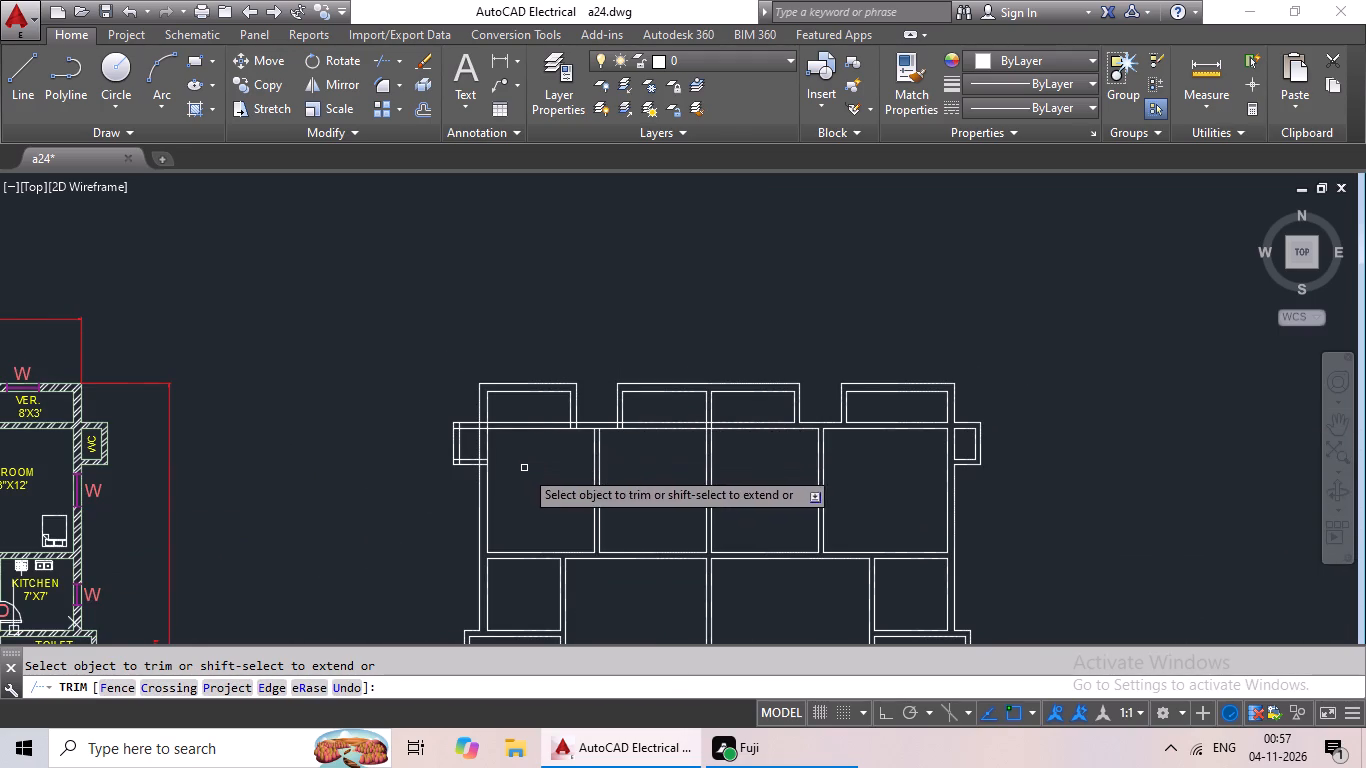
pyautogui.moveTo(520, 470); pyautogui.dragTo(630, 445, button='middle')
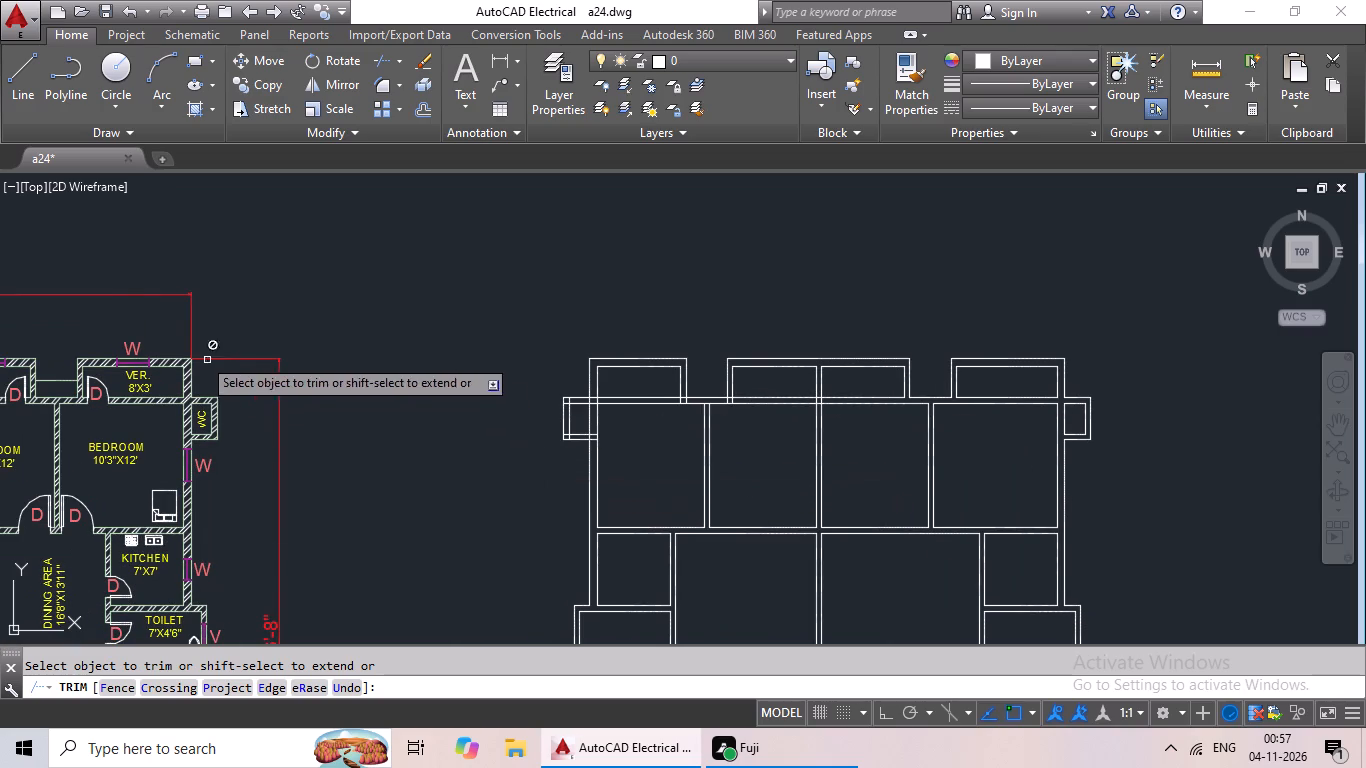
pyautogui.click(27, 61)
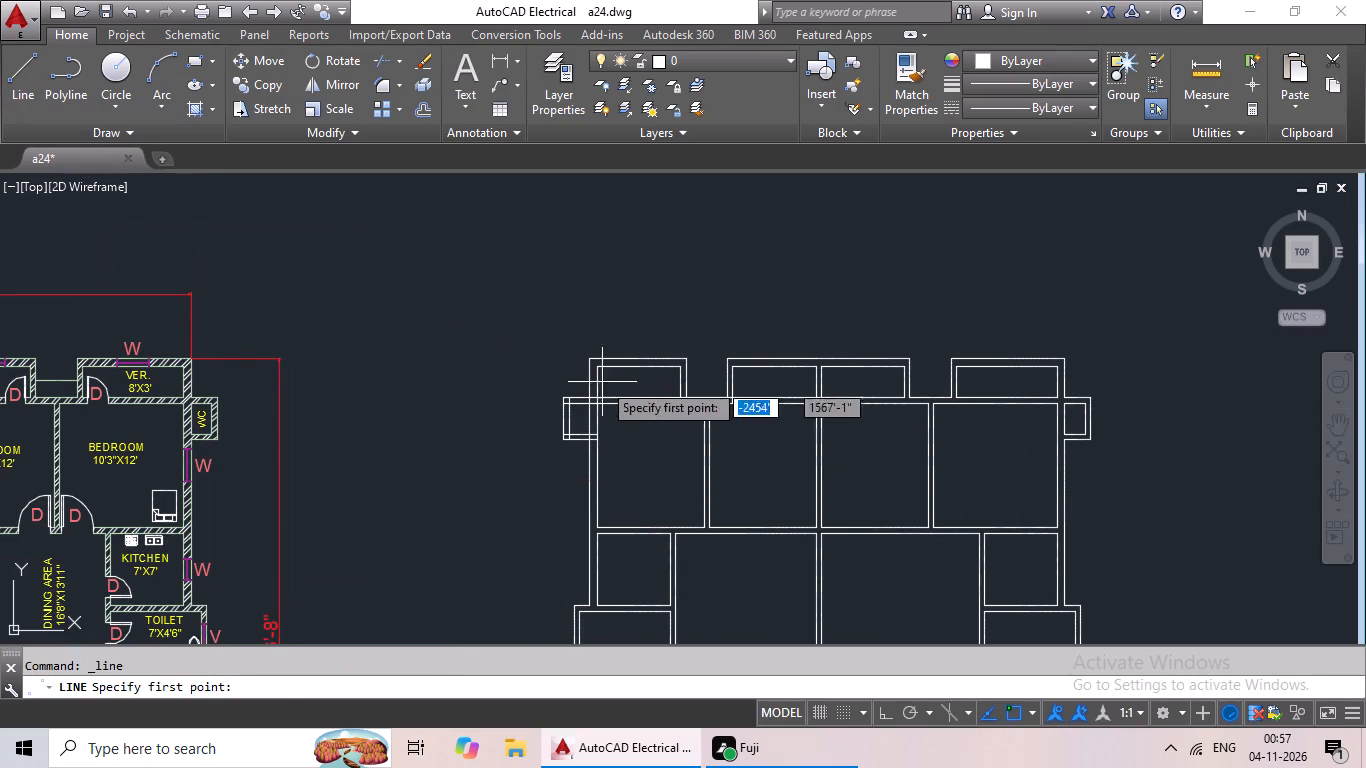
pyautogui.scroll(3, 738, 386)
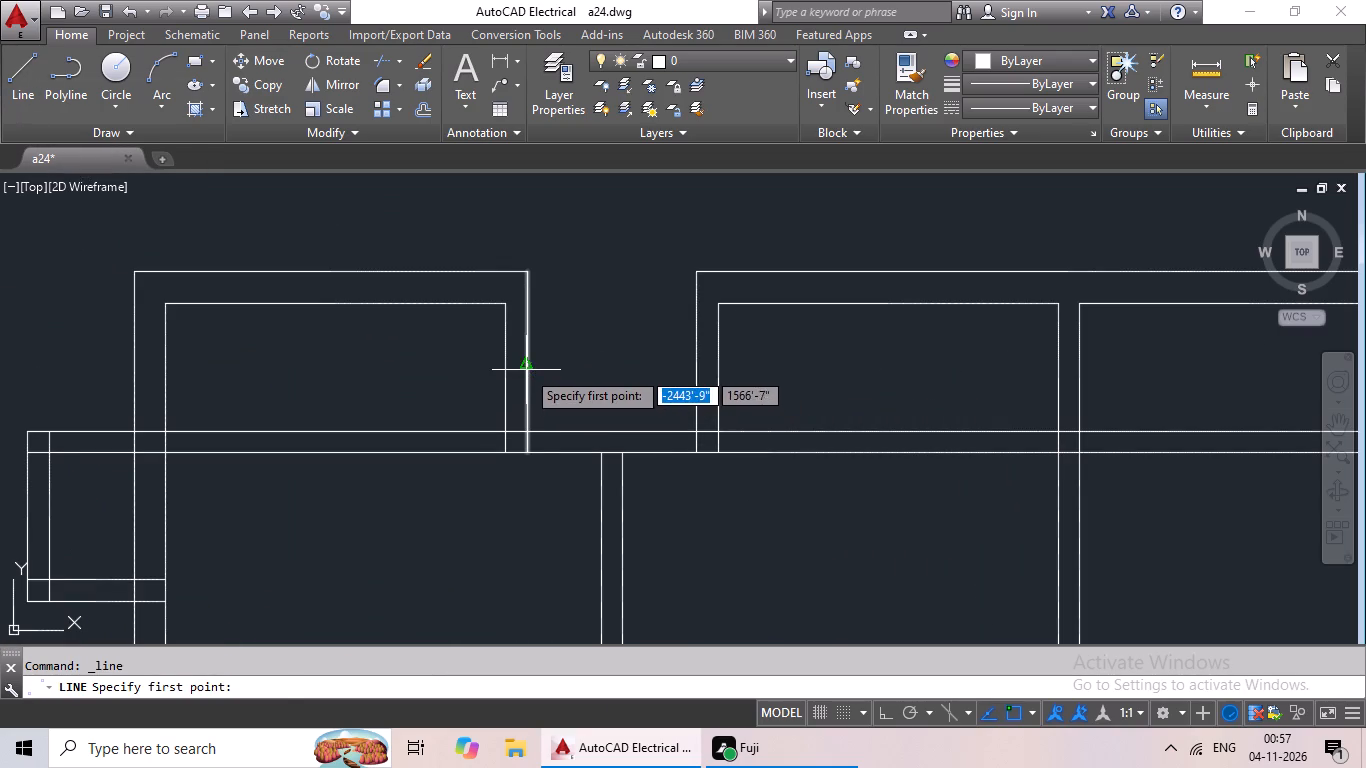
pyautogui.click(526, 370)
pyautogui.click(697, 361)
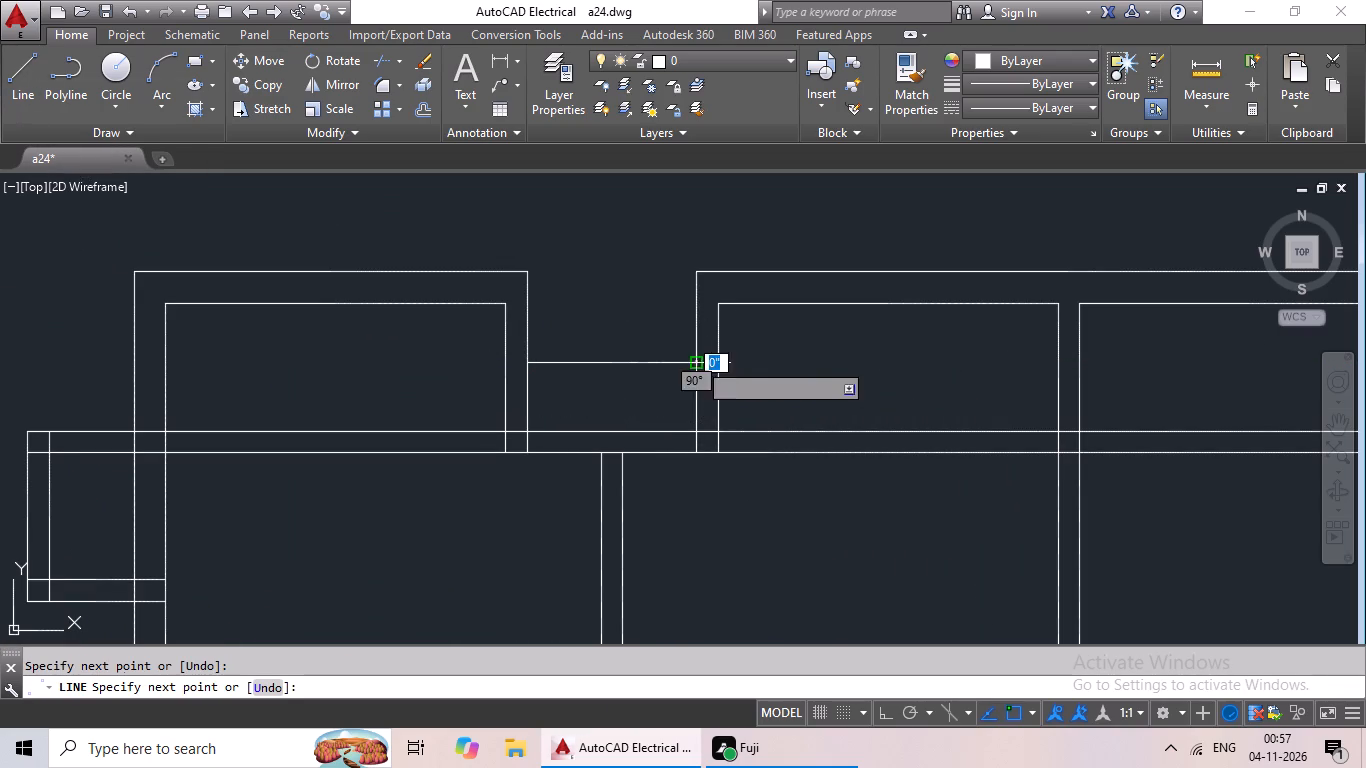
pyautogui.press('Escape')
# Draw a horizontal line across the right top recess from the midpoint of its left wall to the opposite wall.
pyautogui.click(29, 89)
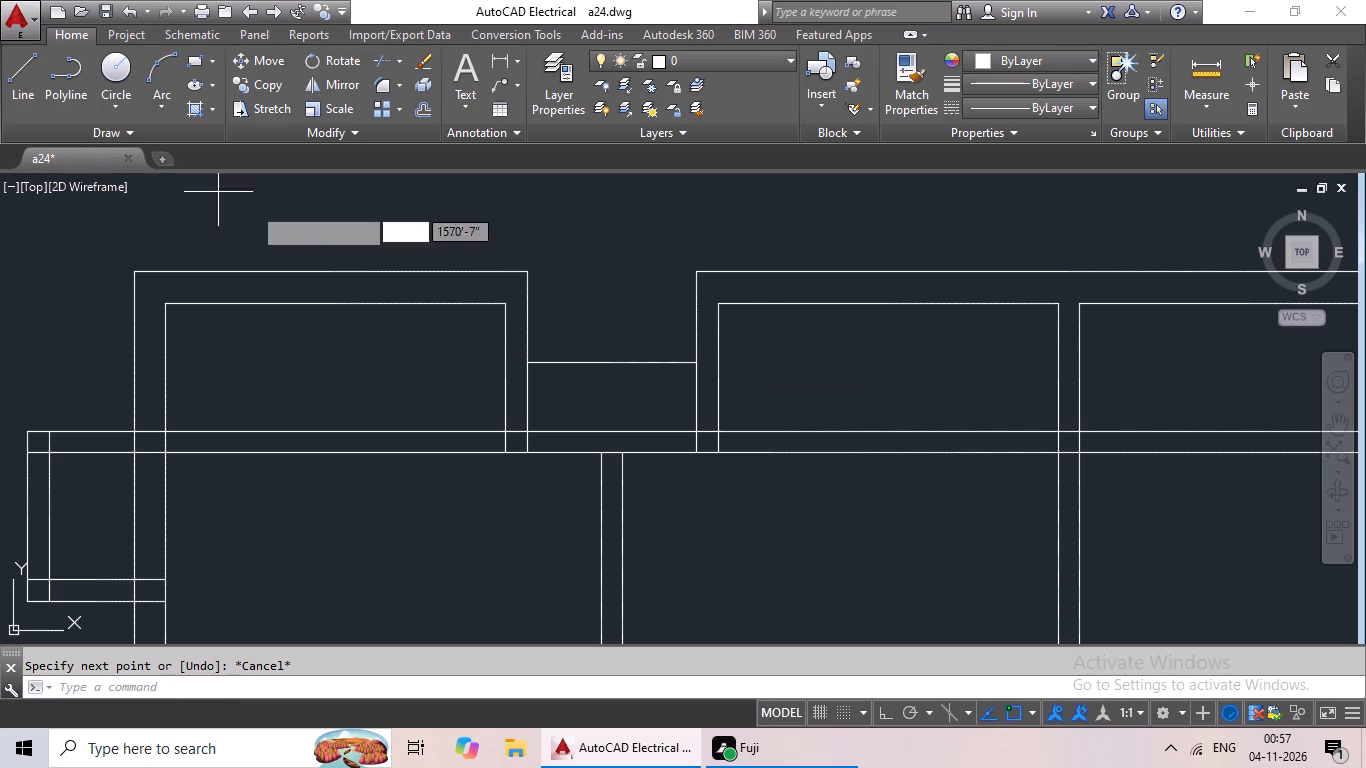
pyautogui.scroll(-3, 485, 290)
pyautogui.scroll(4, 749, 322)
pyautogui.moveTo(584, 247); pyautogui.dragTo(582, 268, button='middle')
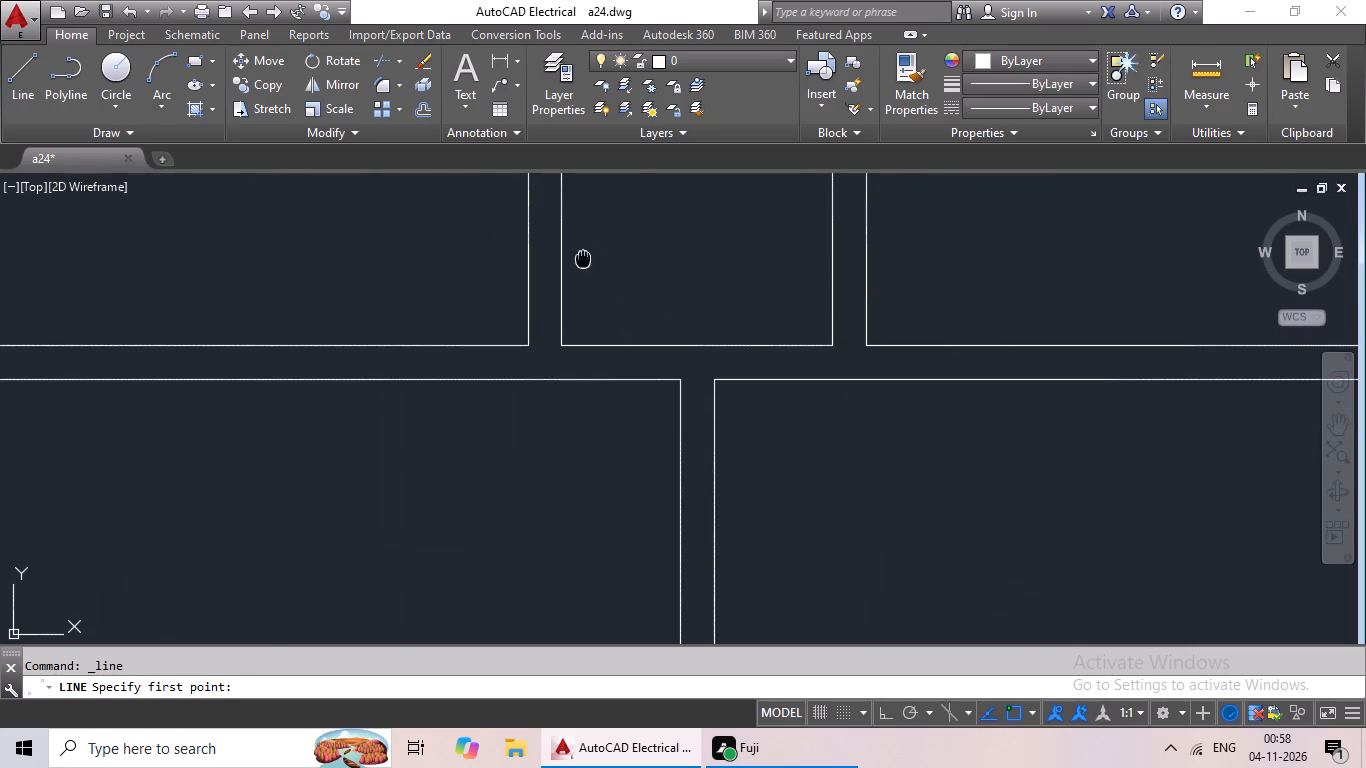
pyautogui.moveTo(582, 268); pyautogui.dragTo(568, 362, button='middle')
pyautogui.click(547, 329)
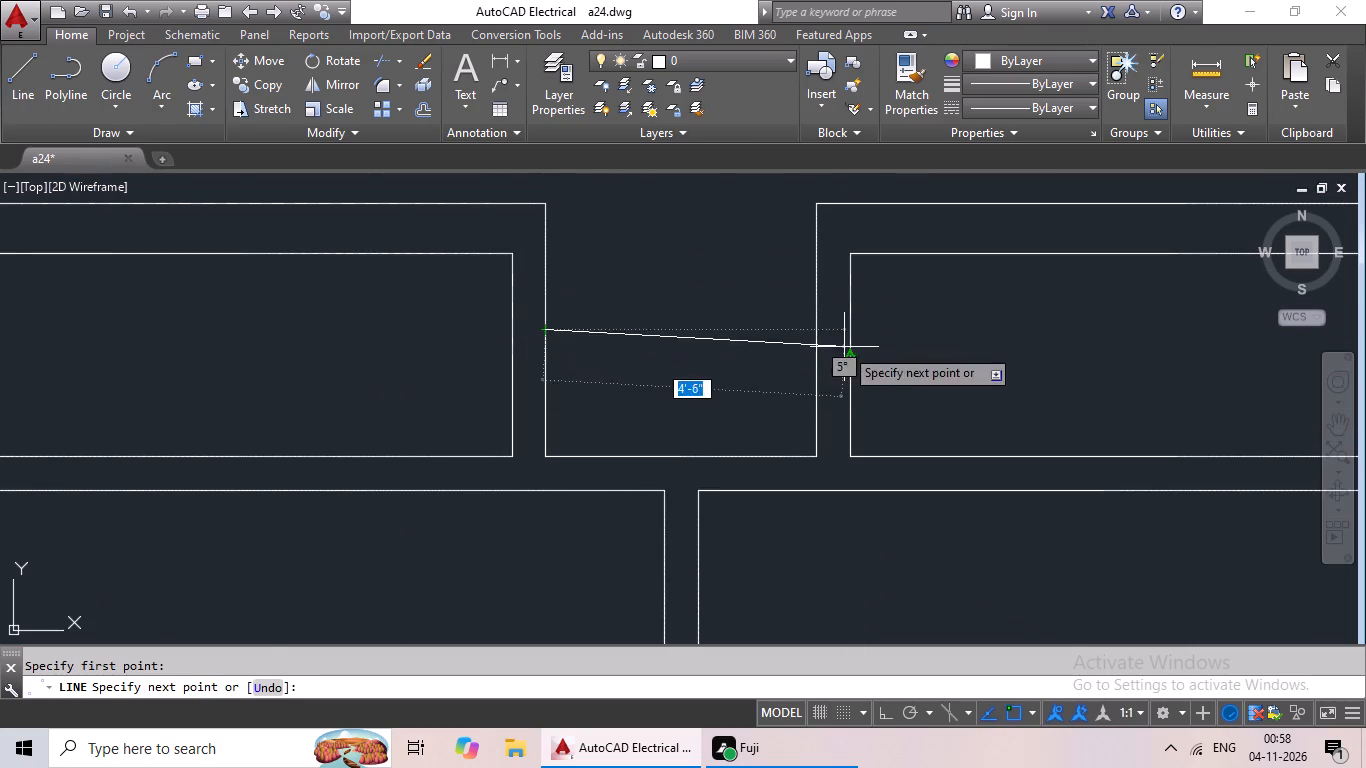
pyautogui.click(817, 332)
pyautogui.press('Escape')
# Trim the overlapping wall lines where the left top recess's right wall meets the horizontal wall above the bedrooms.
pyautogui.scroll(-3, 792, 364)
pyautogui.moveTo(710, 461); pyautogui.dragTo(823, 397, button='middle')
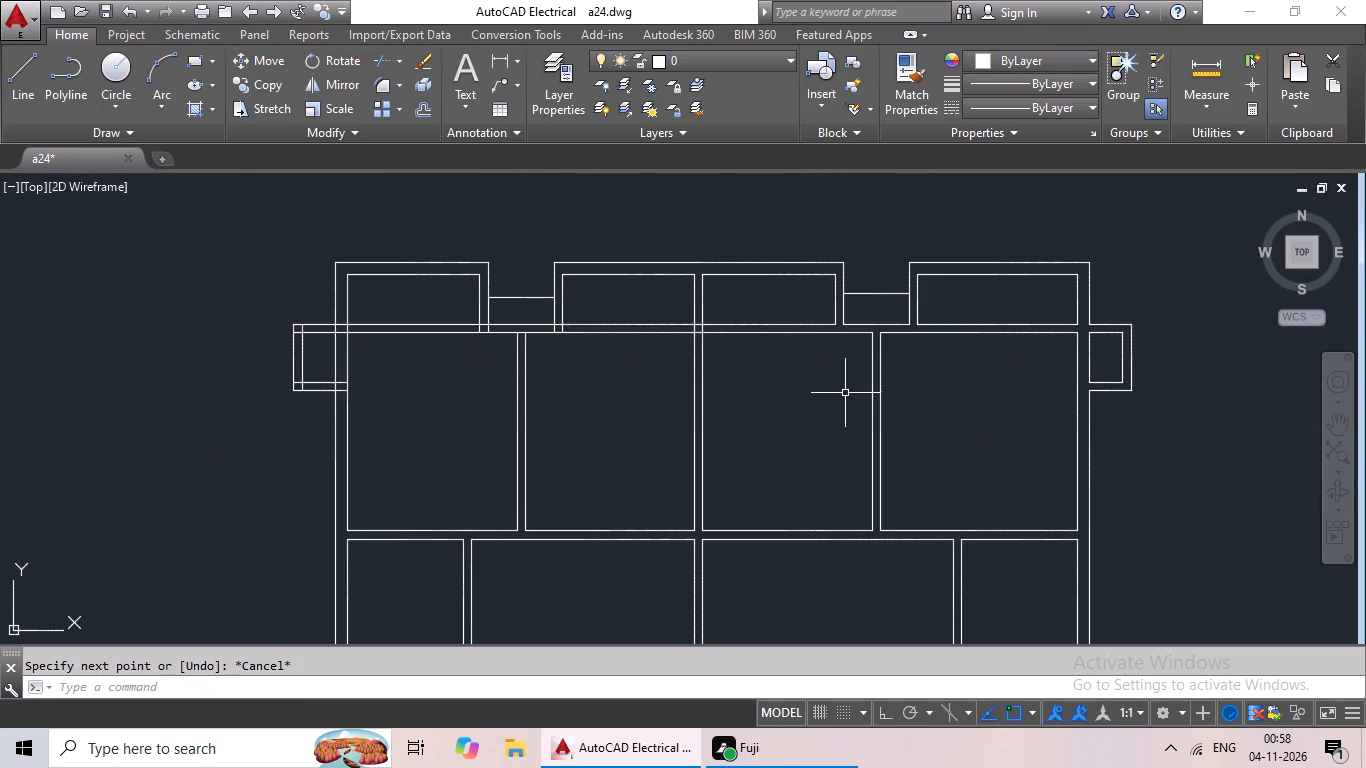
pyautogui.scroll(-2, 844, 394)
pyautogui.moveTo(832, 413); pyautogui.dragTo(773, 393, button='middle')
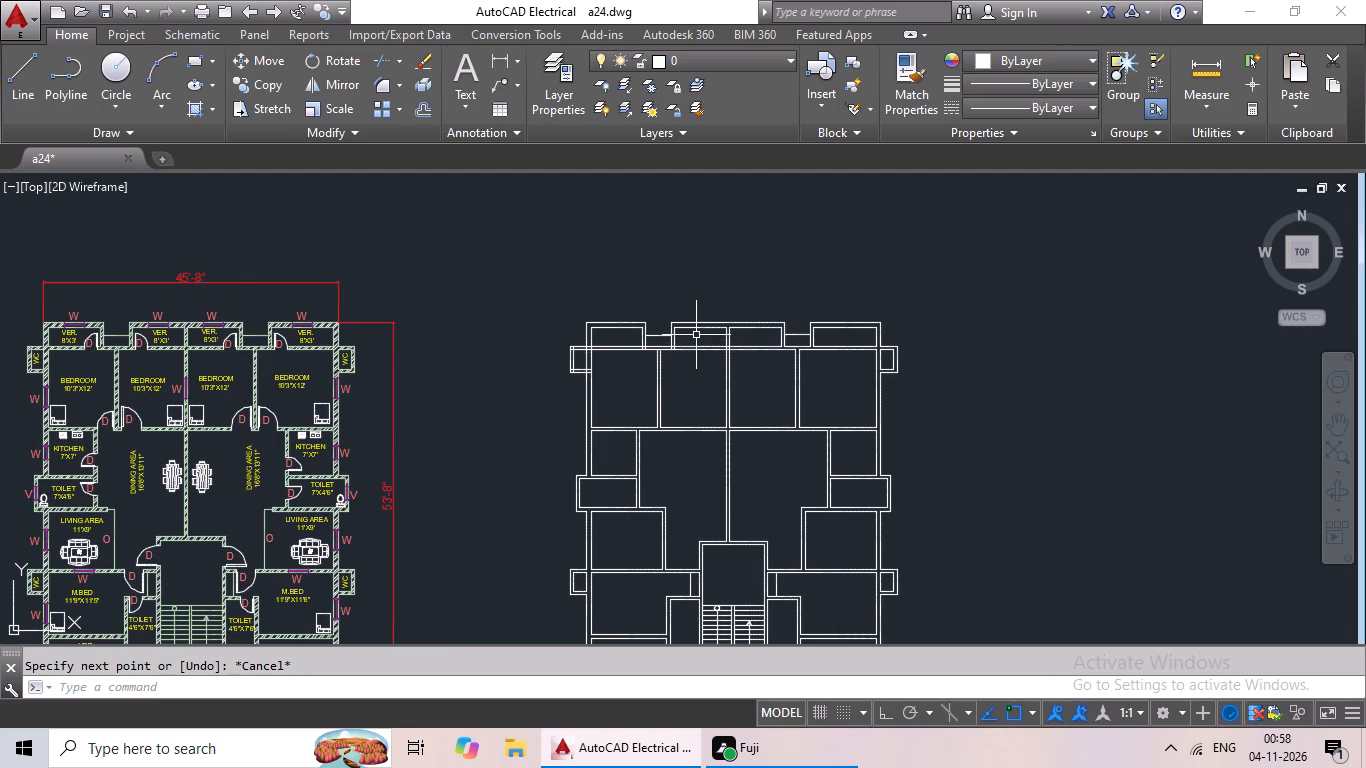
pyautogui.press('Escape')
pyautogui.press('Escape')
pyautogui.write('tr')
pyautogui.press('space')
pyautogui.press('space')
pyautogui.scroll(3, 905, 349)
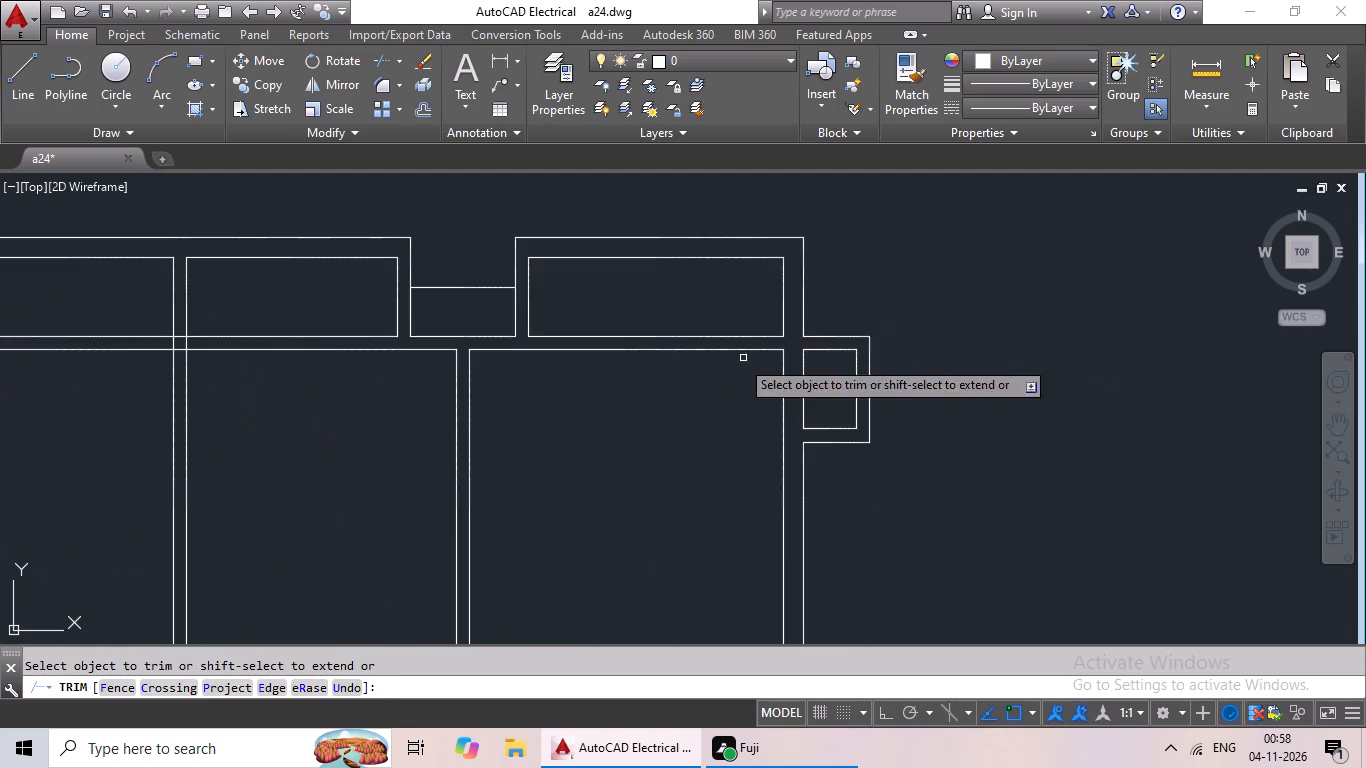
pyautogui.scroll(-1, 712, 373)
pyautogui.moveTo(711, 374); pyautogui.dragTo(946, 377, button='middle')
pyautogui.scroll(4, 488, 358)
pyautogui.scroll(2, 381, 348)
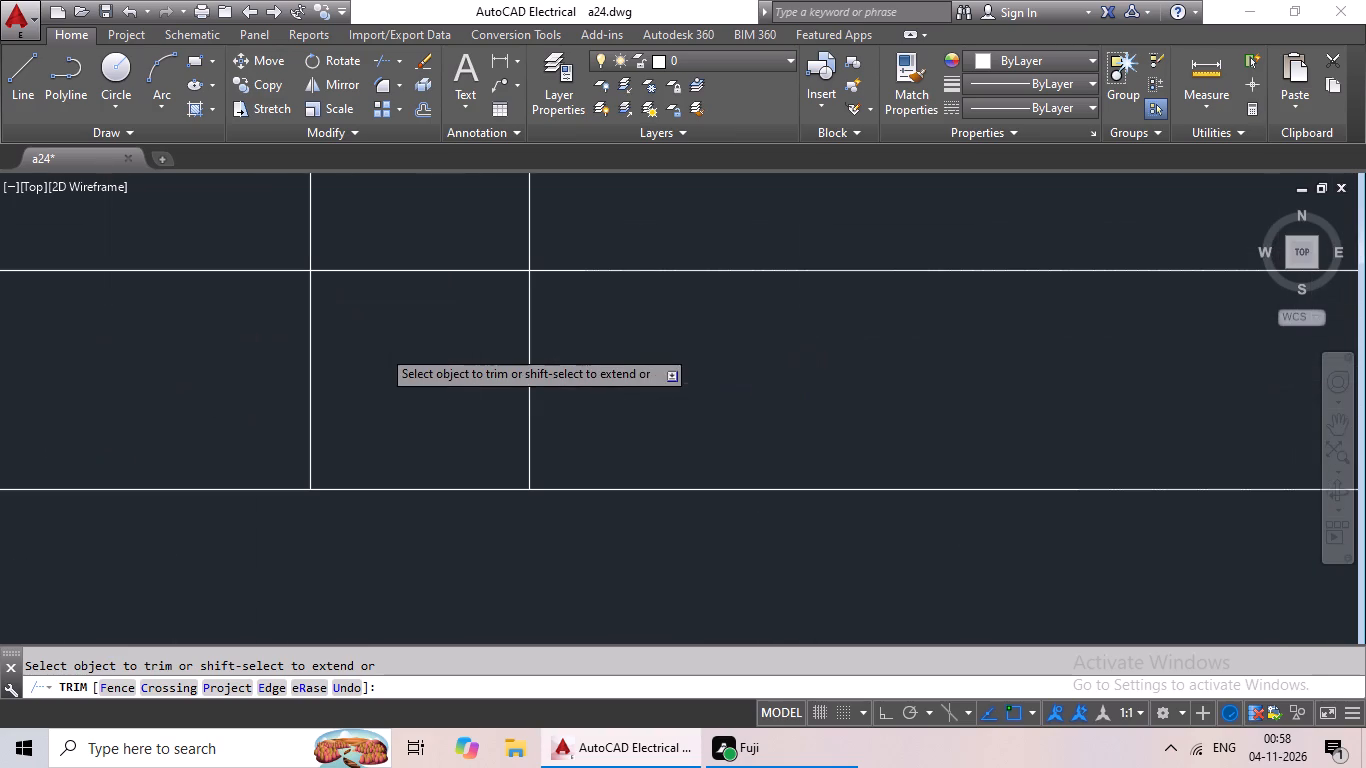
pyautogui.scroll(1, 381, 348)
pyautogui.moveTo(449, 377); pyautogui.dragTo(116, 402)
pyautogui.click(115, 406)
pyautogui.moveTo(587, 389); pyautogui.dragTo(399, 431)
pyautogui.click(398, 431)
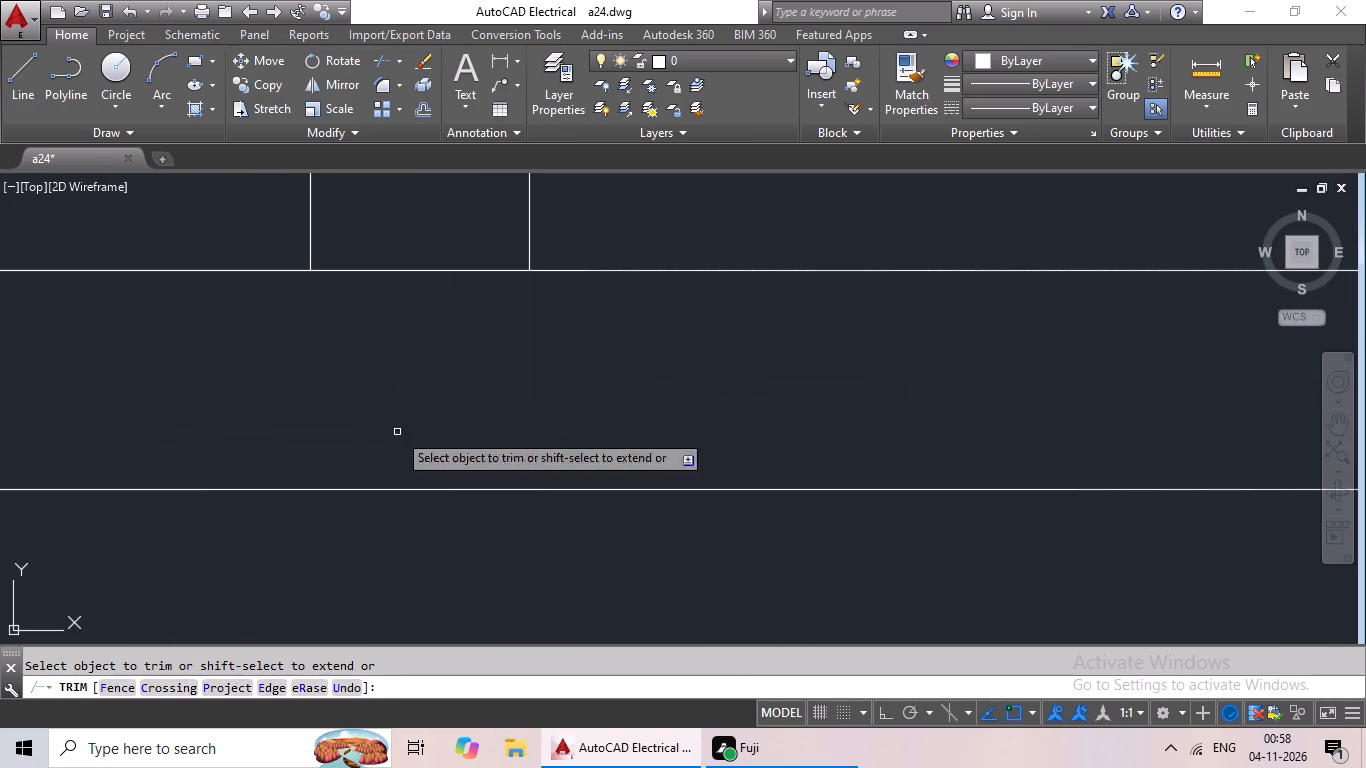
pyautogui.moveTo(407, 246); pyautogui.dragTo(373, 380)
pyautogui.click(374, 375)
# Trim the overlapping wall lines where the left top recess's left wall meets the horizontal wall above the bedrooms.
pyautogui.scroll(-4, 431, 373)
pyautogui.moveTo(437, 456); pyautogui.dragTo(684, 478, button='middle')
pyautogui.scroll(-2, 696, 478)
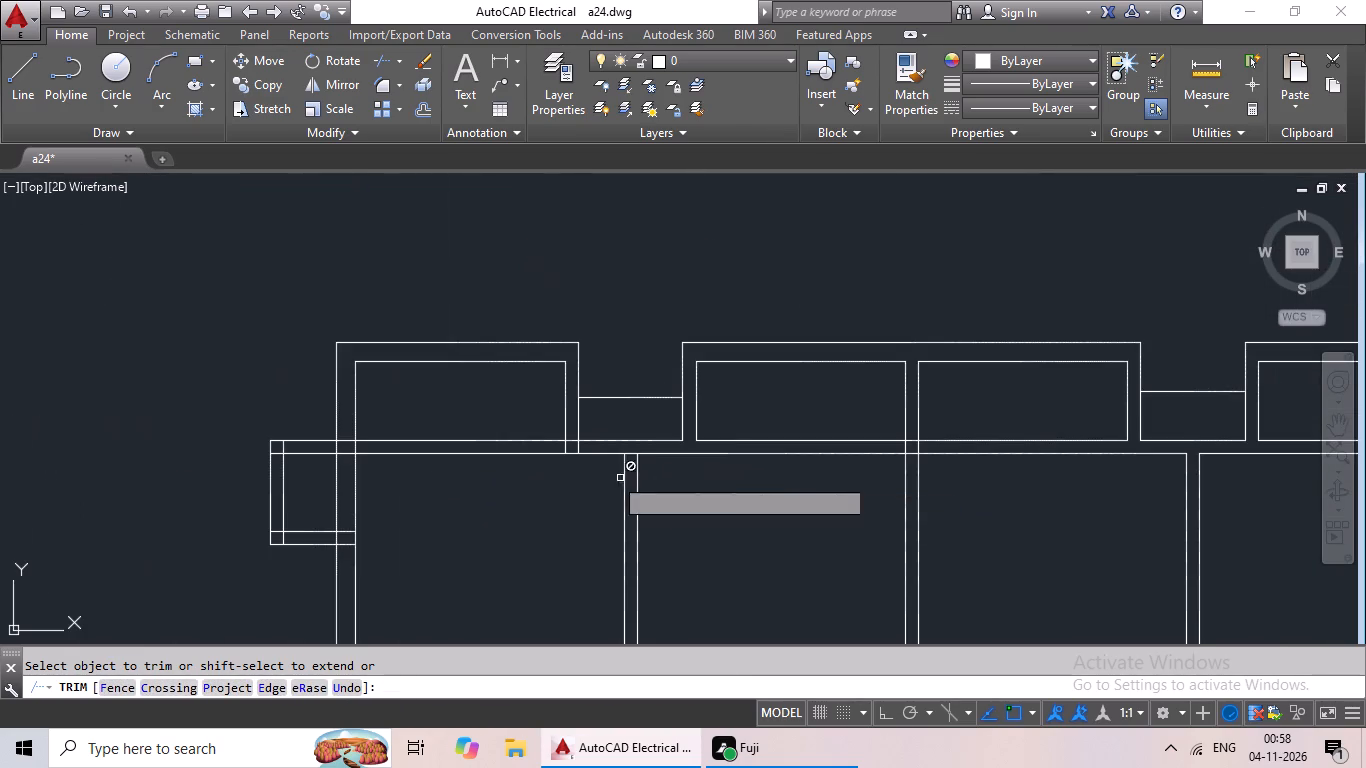
pyautogui.scroll(5, 558, 452)
pyautogui.moveTo(826, 388); pyautogui.dragTo(528, 455)
pyautogui.click(527, 455)
pyautogui.moveTo(672, 305); pyautogui.dragTo(655, 381)
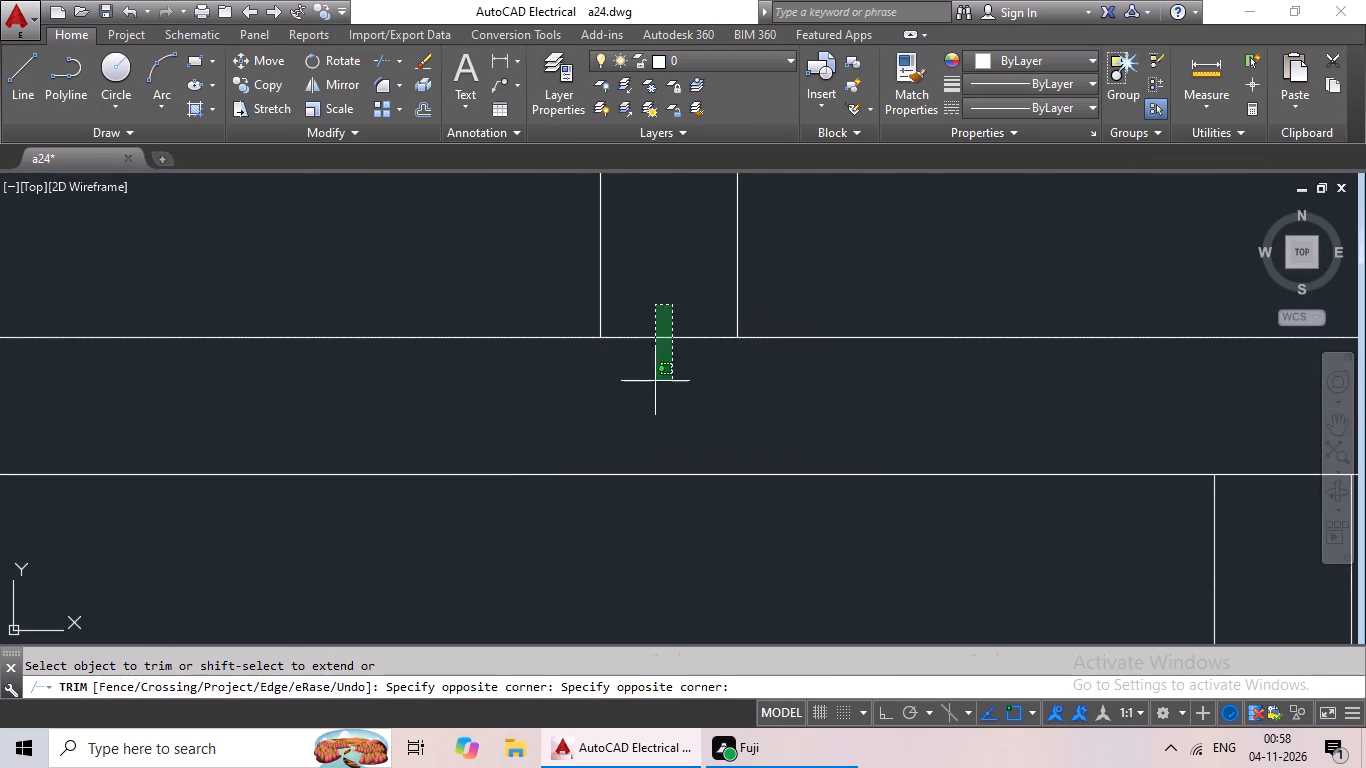
pyautogui.moveTo(655, 381); pyautogui.dragTo(645, 431)
pyautogui.moveTo(647, 420); pyautogui.dragTo(657, 411)
# Trim the crossing lines where the left outer wall meets the horizontal wall beneath the top-left room.
pyautogui.scroll(-5, 763, 396)
pyautogui.scroll(3, 551, 398)
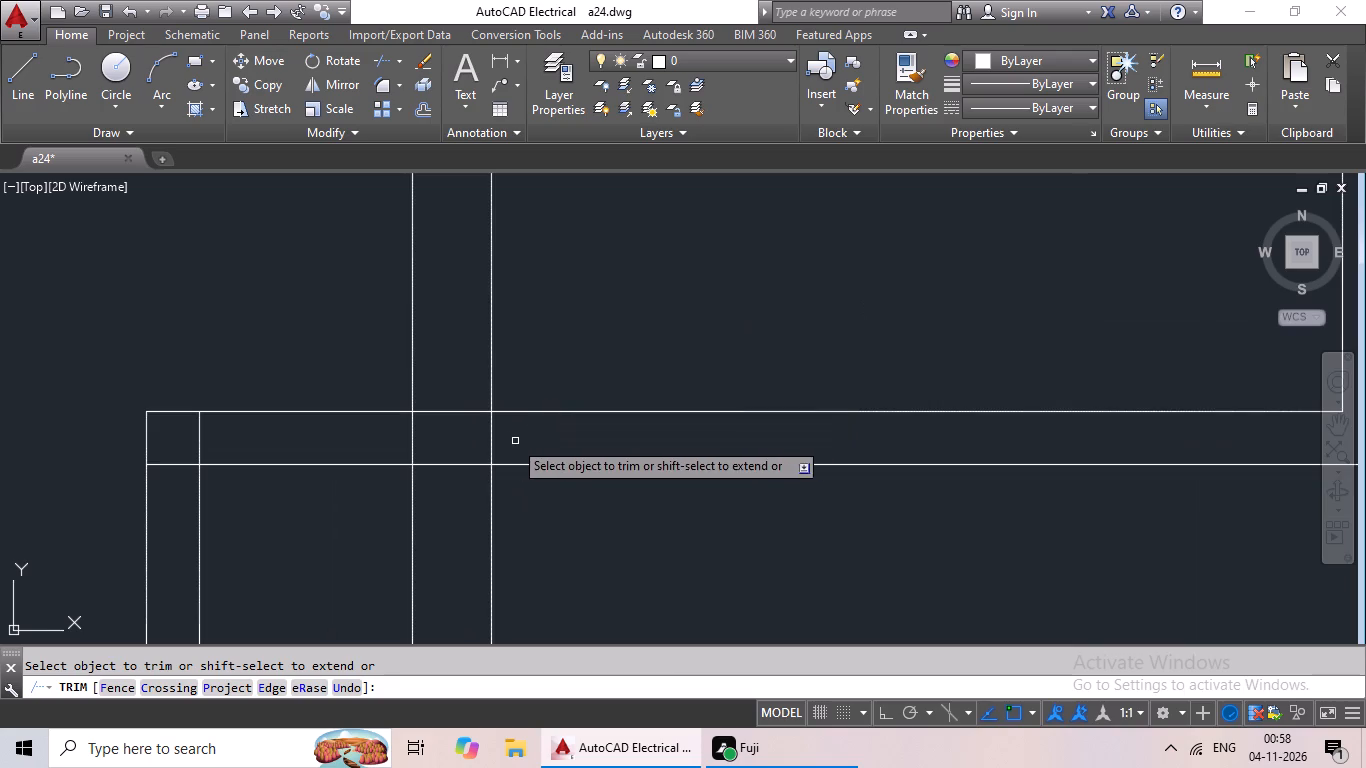
pyautogui.scroll(2, 506, 439)
pyautogui.moveTo(541, 407); pyautogui.dragTo(149, 434)
pyautogui.click(149, 434)
pyautogui.moveTo(337, 295); pyautogui.dragTo(338, 566)
pyautogui.moveTo(339, 562); pyautogui.dragTo(348, 553)
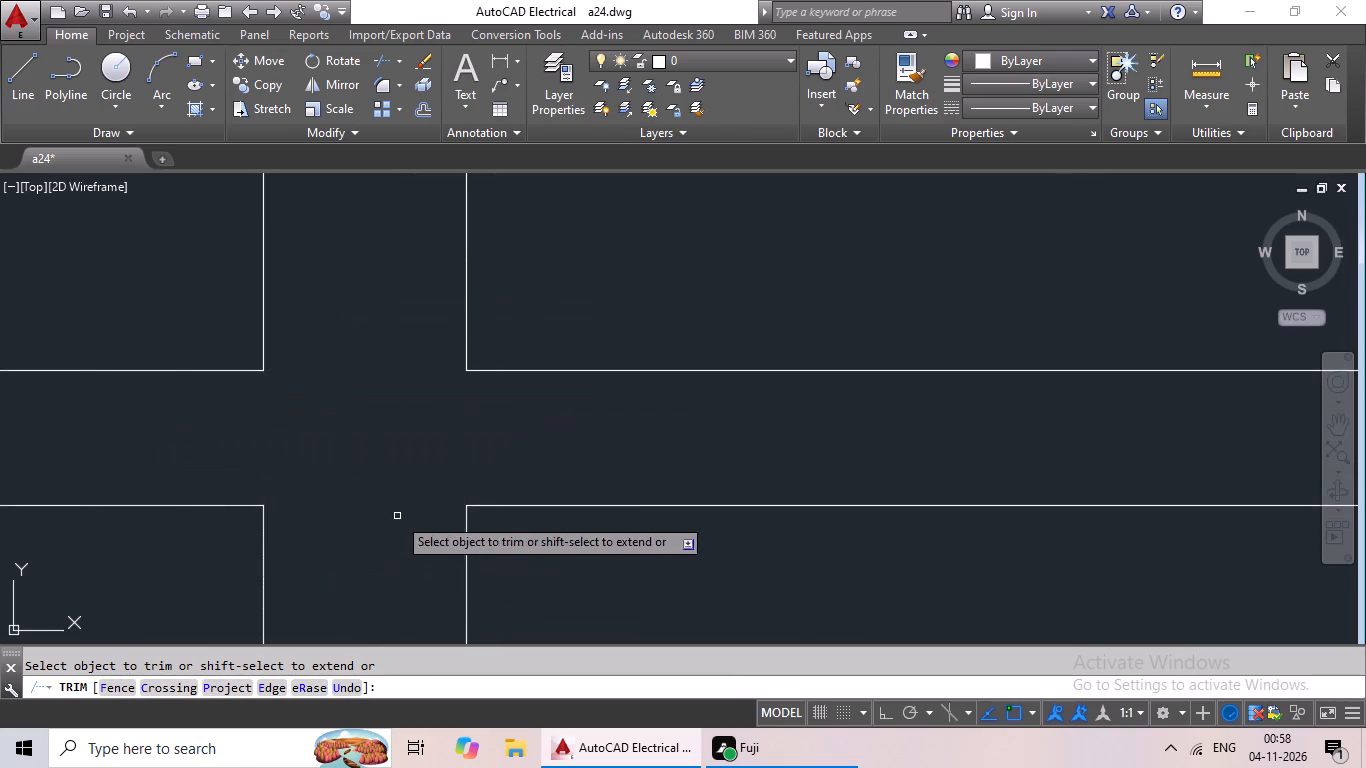
# Trim the overlapping lines at the upper-left corner of the small projection on the plan's upper left side.
pyautogui.scroll(-4, 397, 516)
pyautogui.scroll(4, 313, 515)
pyautogui.moveTo(323, 417); pyautogui.dragTo(127, 464)
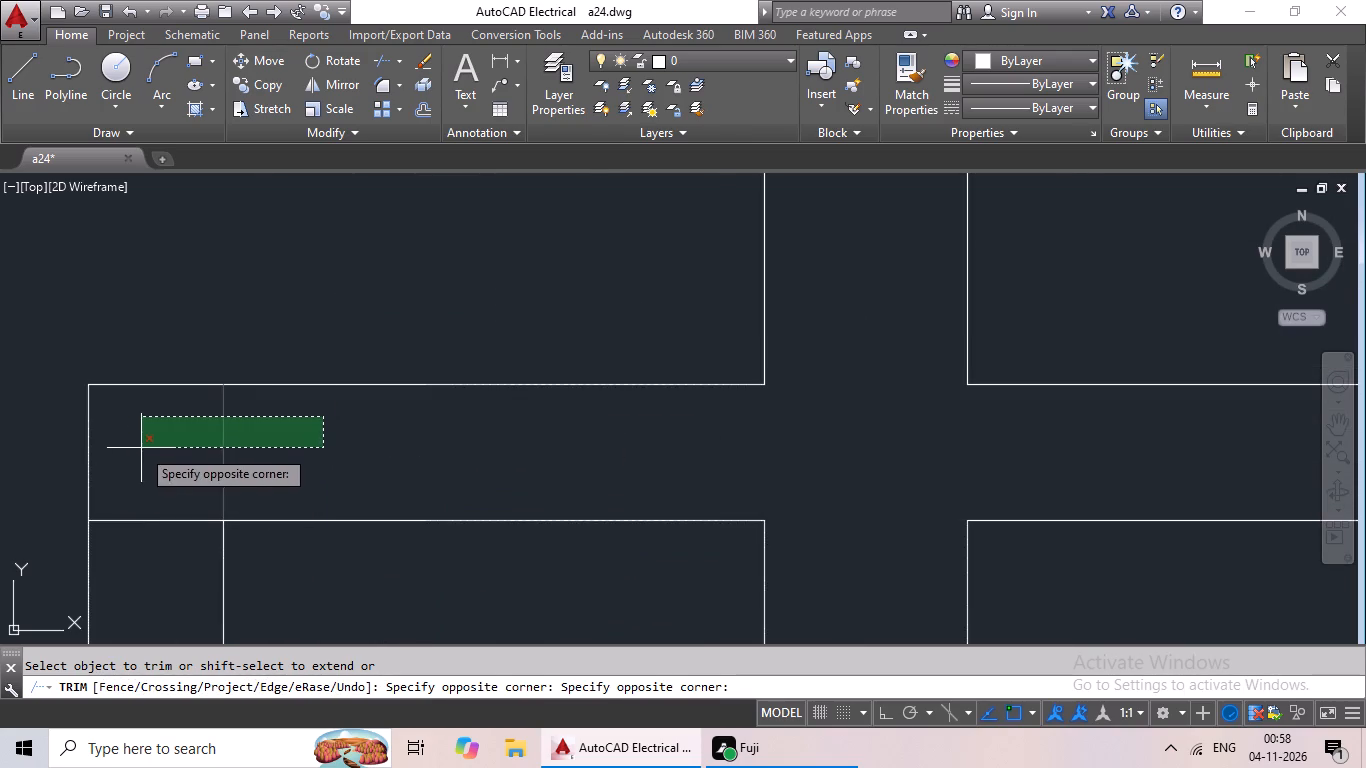
pyautogui.click(141, 448)
pyautogui.moveTo(153, 451); pyautogui.dragTo(130, 580)
pyautogui.moveTo(132, 577); pyautogui.dragTo(145, 567)
# Trim the overlapping lines where the upper-left projection's bottom wall meets the left outer wall.
pyautogui.scroll(-3, 247, 528)
pyautogui.moveTo(334, 564); pyautogui.dragTo(415, 441, button='middle')
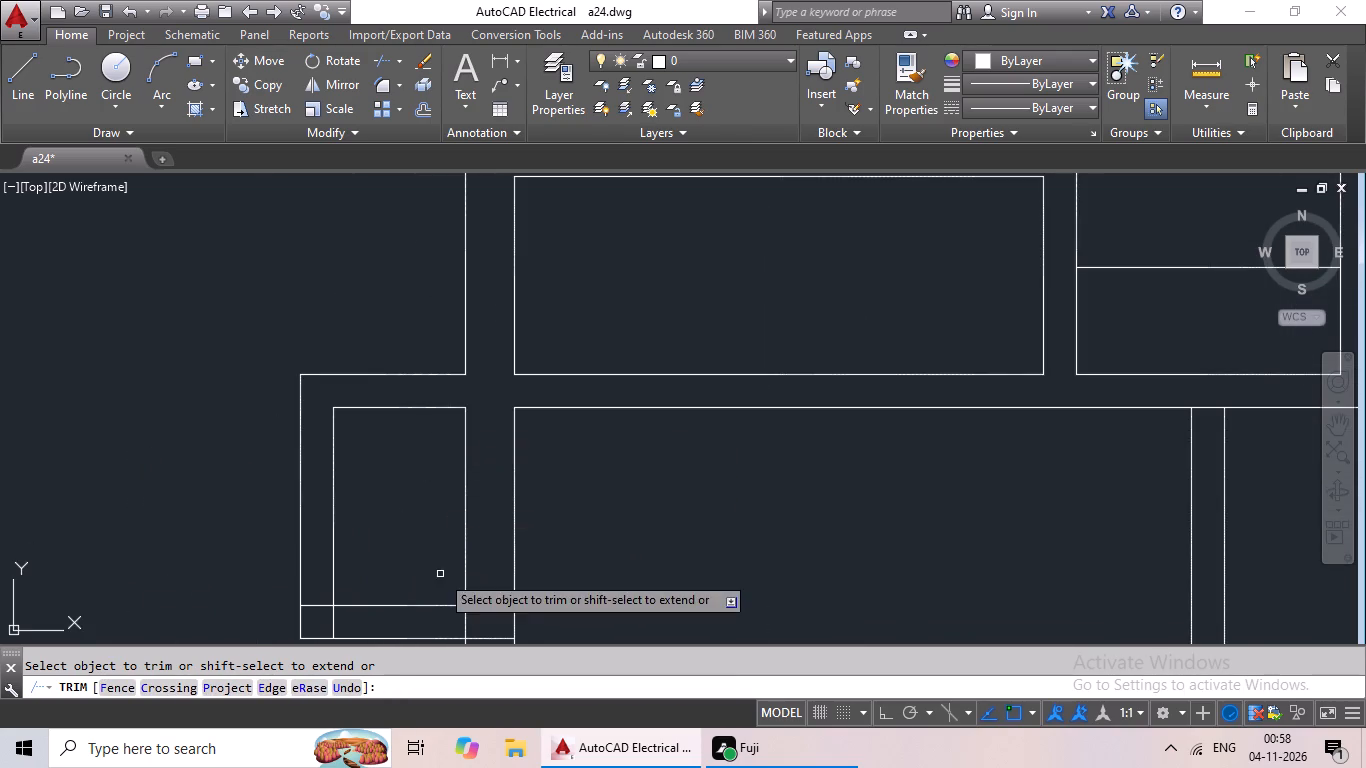
pyautogui.moveTo(440, 573); pyautogui.dragTo(462, 464, button='middle')
pyautogui.scroll(3, 509, 534)
pyautogui.moveTo(501, 348); pyautogui.dragTo(463, 542)
pyautogui.moveTo(464, 541); pyautogui.dragTo(482, 525)
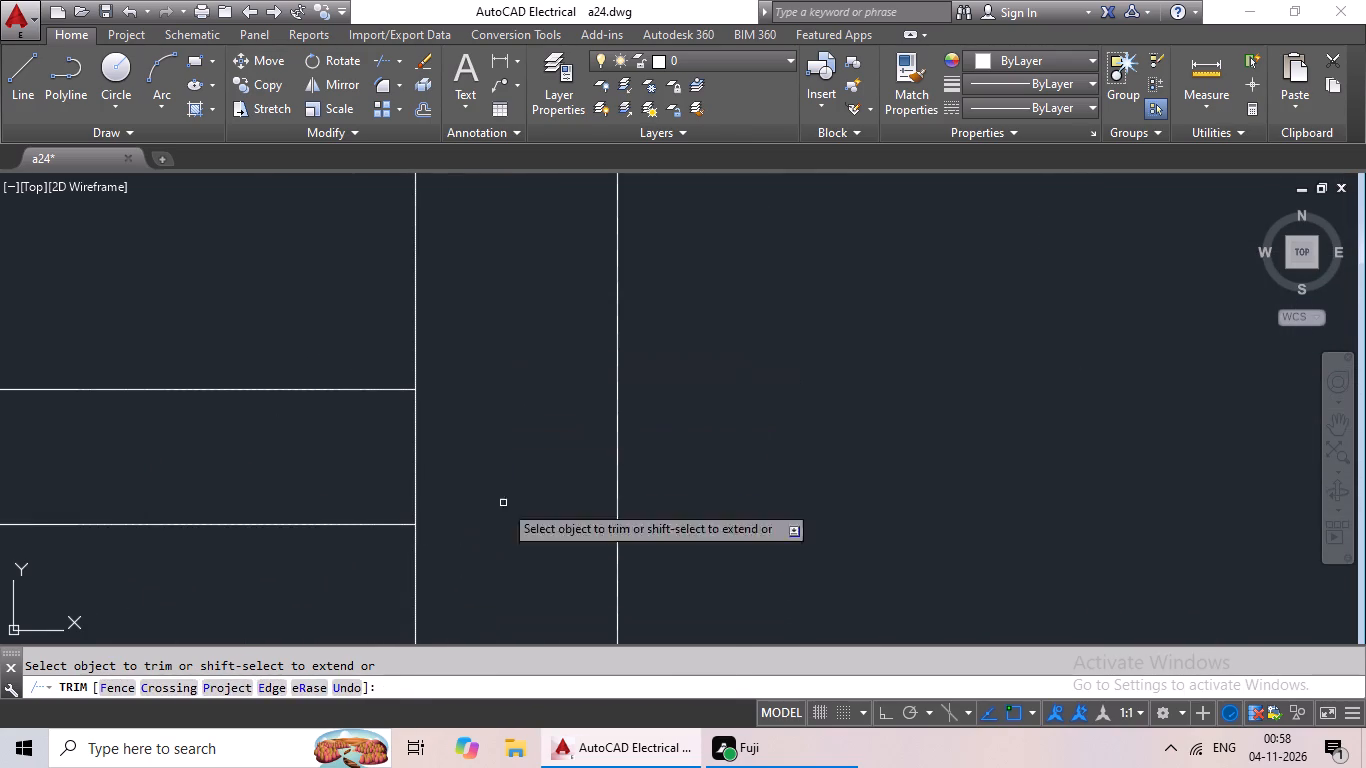
pyautogui.moveTo(547, 418); pyautogui.dragTo(289, 467)
pyautogui.click(289, 467)
pyautogui.scroll(-4, 420, 465)
pyautogui.moveTo(315, 507); pyautogui.dragTo(454, 529, button='middle')
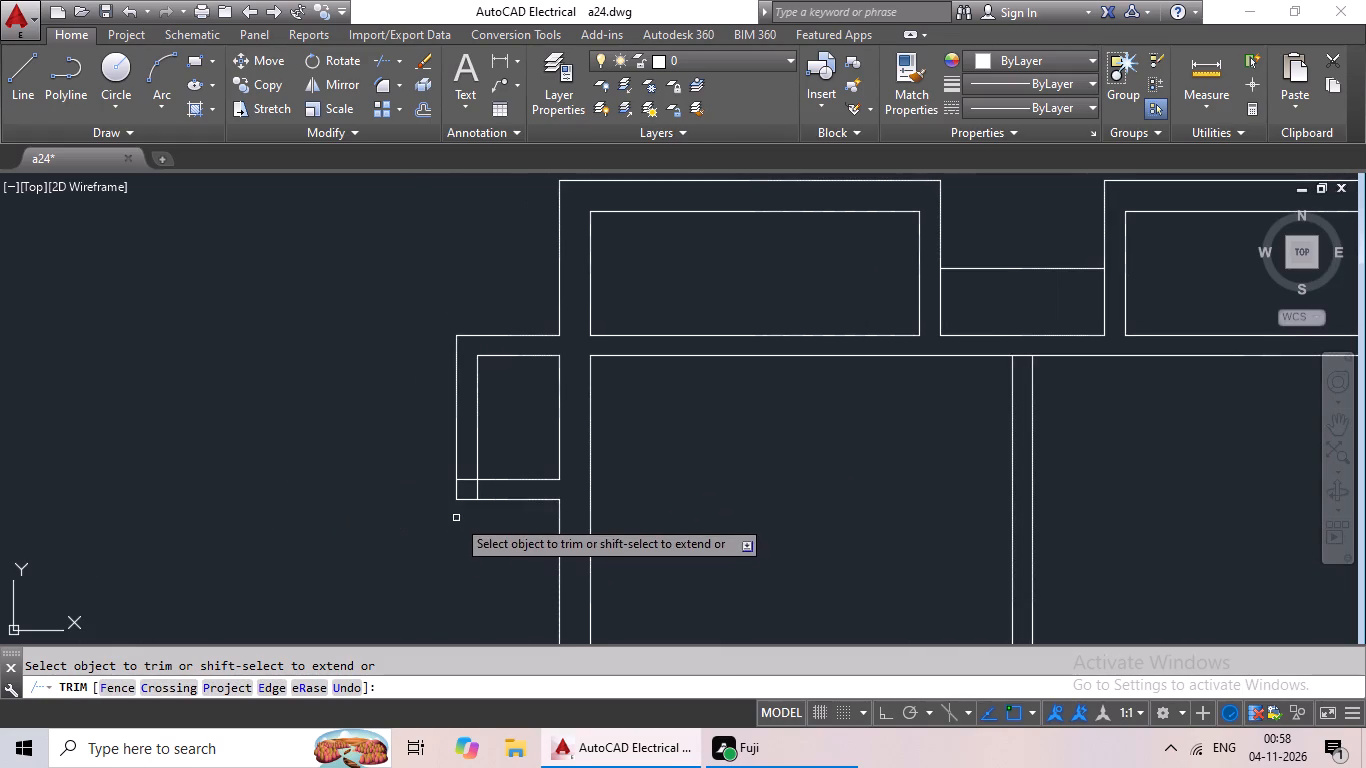
# Trim the overlapping lines at the lower-left corner of the upper-left projection.
pyautogui.scroll(5, 472, 493)
pyautogui.moveTo(583, 435); pyautogui.dragTo(463, 486)
pyautogui.click(463, 486)
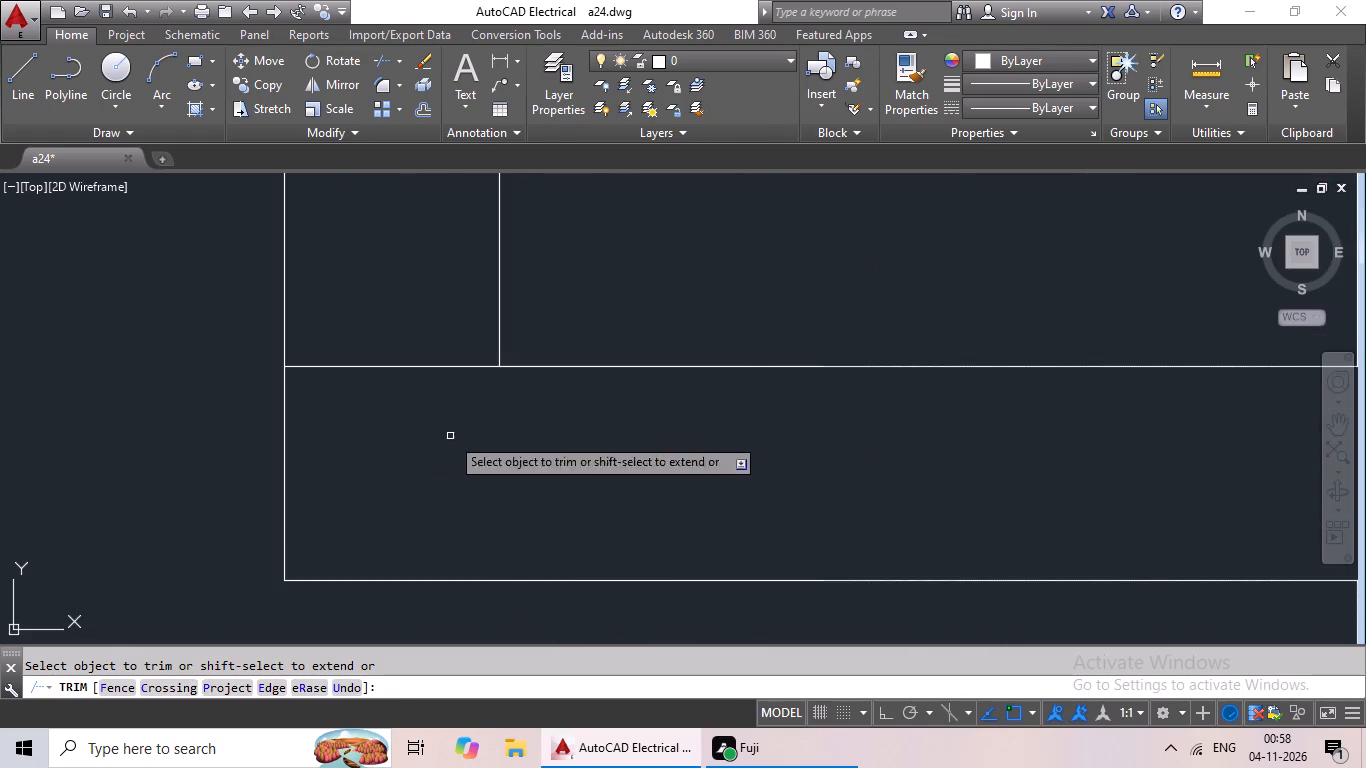
pyautogui.moveTo(441, 274); pyautogui.dragTo(426, 395)
pyautogui.moveTo(426, 395); pyautogui.dragTo(423, 430)
pyautogui.scroll(-5, 503, 526)
pyautogui.scroll(-2, 713, 553)
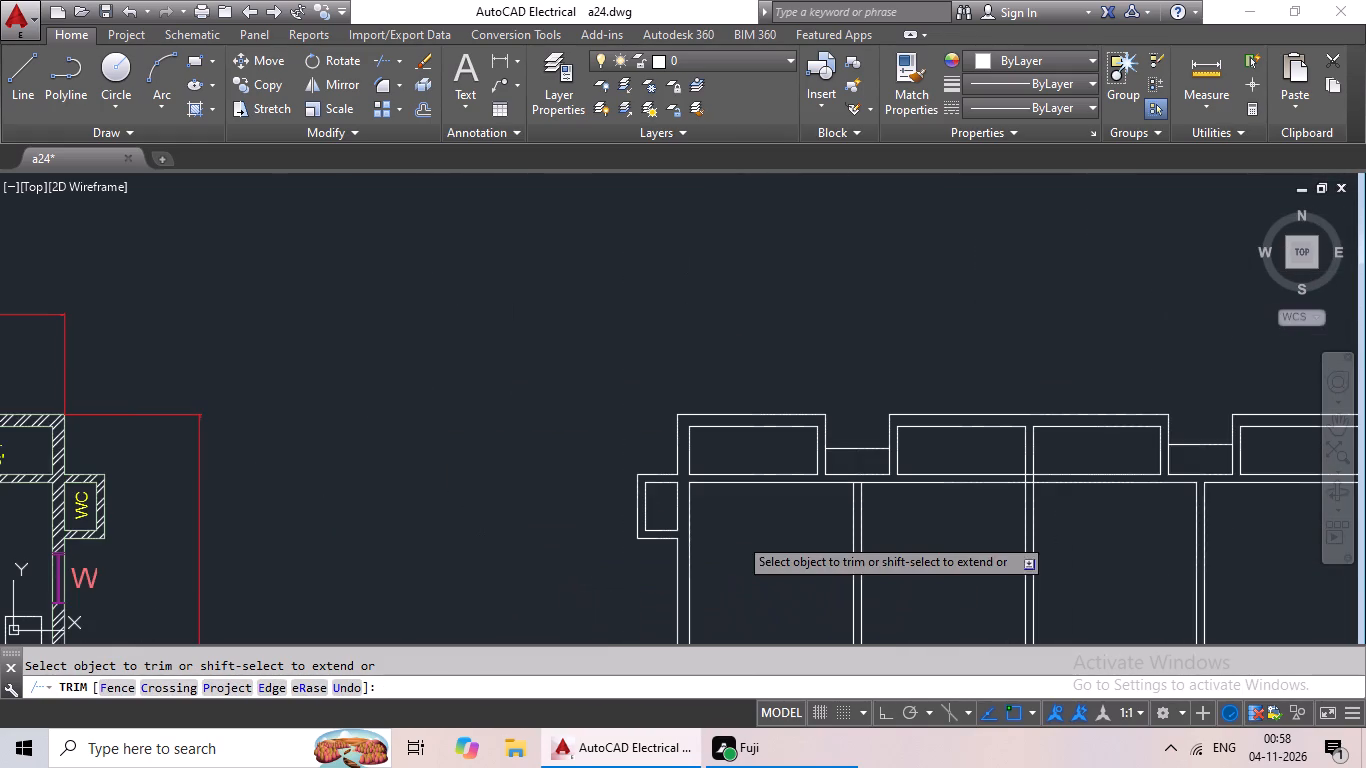
# Trim the wall line crossing the top end of the partition between the two left bedrooms.
pyautogui.moveTo(762, 535); pyautogui.dragTo(738, 414, button='middle')
pyautogui.scroll(3, 866, 357)
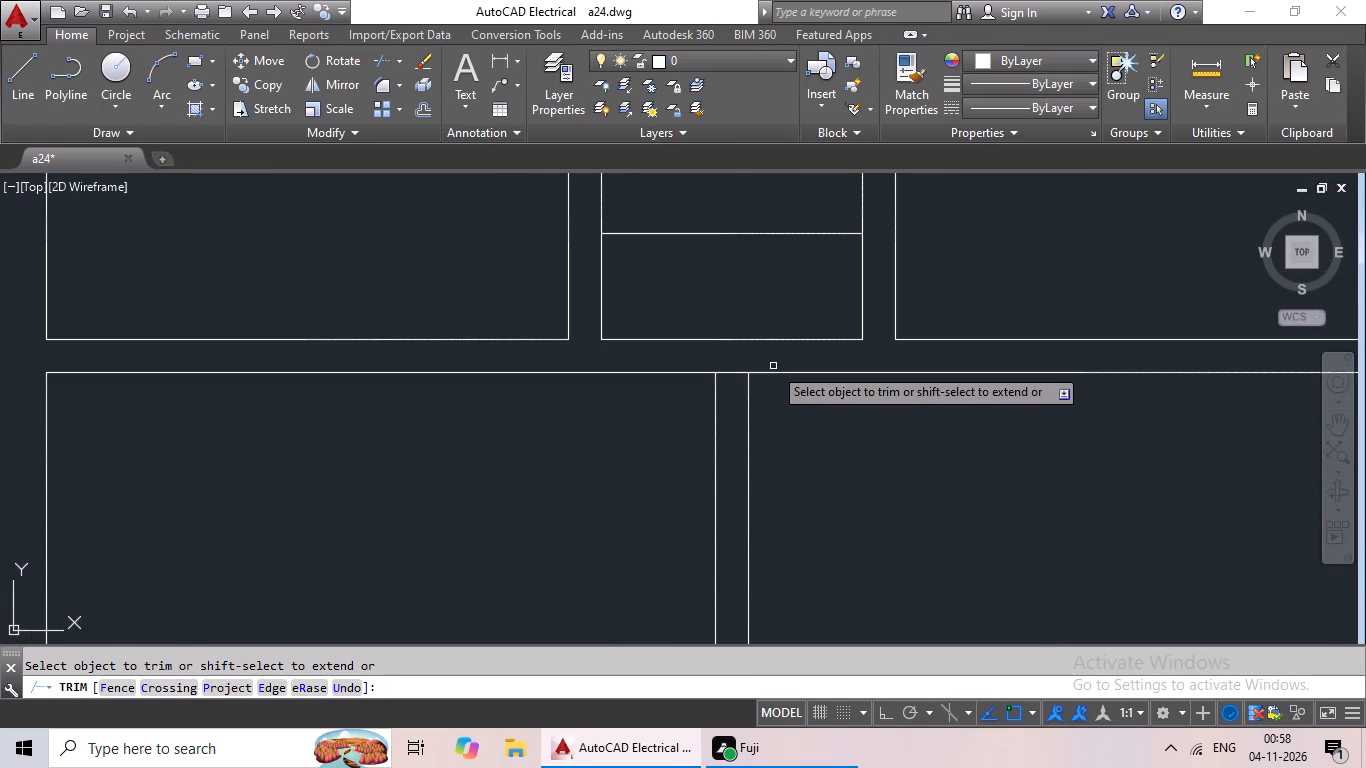
pyautogui.scroll(1, 737, 370)
pyautogui.moveTo(737, 351); pyautogui.dragTo(724, 418)
pyautogui.click(724, 418)
pyautogui.scroll(-4, 757, 378)
pyautogui.moveTo(807, 405); pyautogui.dragTo(771, 336, button='middle')
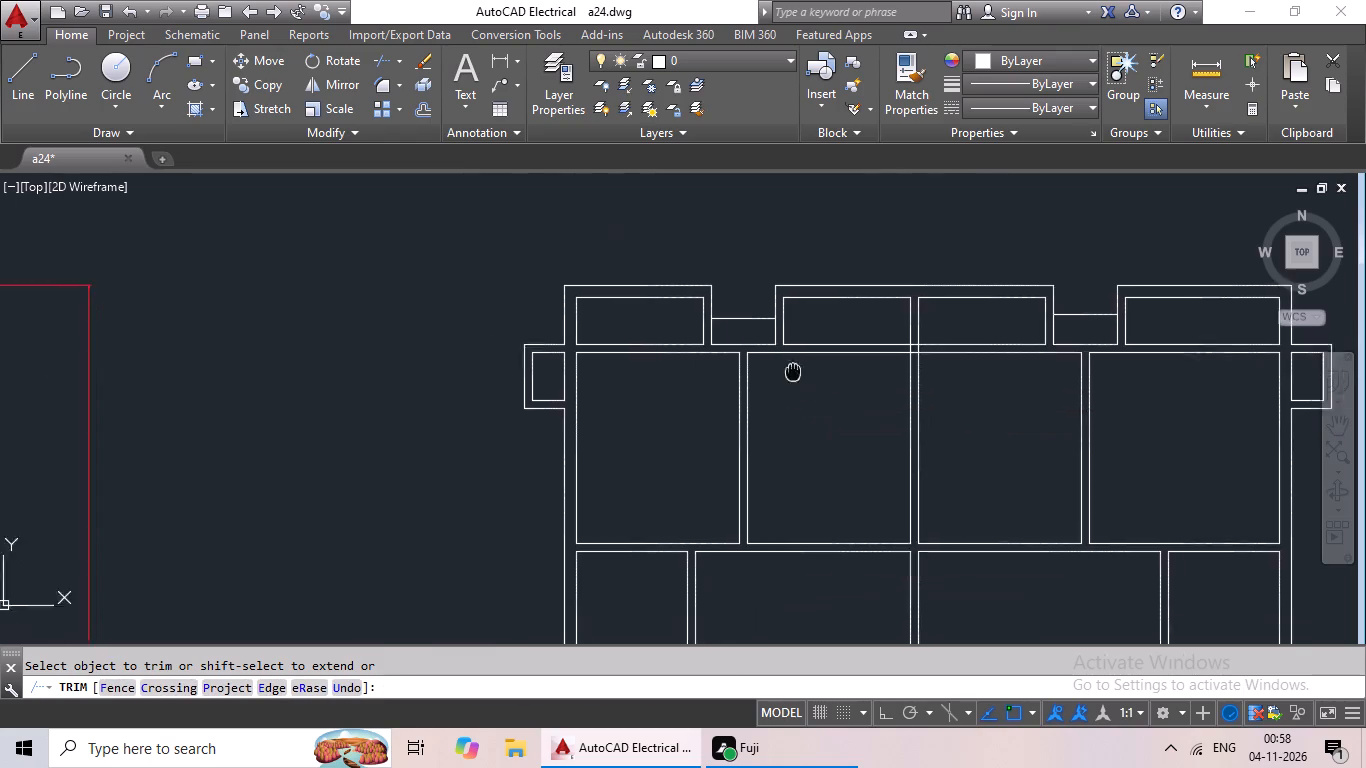
# Examine the new plan's overall wall layout and compare it with the ground and first floor plans.
pyautogui.moveTo(771, 336); pyautogui.dragTo(760, 318, button='middle')
pyautogui.scroll(-1, 777, 385)
pyautogui.moveTo(787, 428); pyautogui.dragTo(634, 339, button='middle')
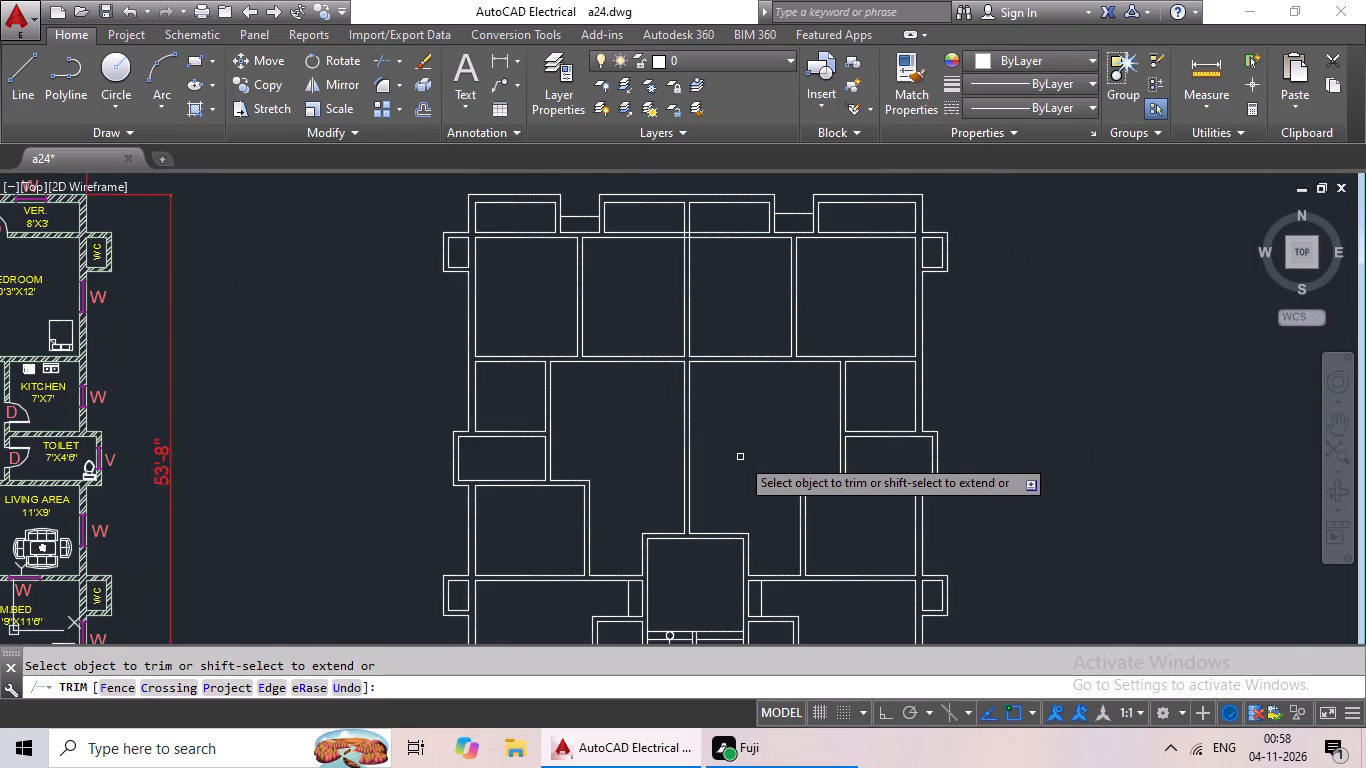
pyautogui.scroll(-2, 758, 434)
pyautogui.moveTo(747, 449); pyautogui.dragTo(807, 395, button='middle')
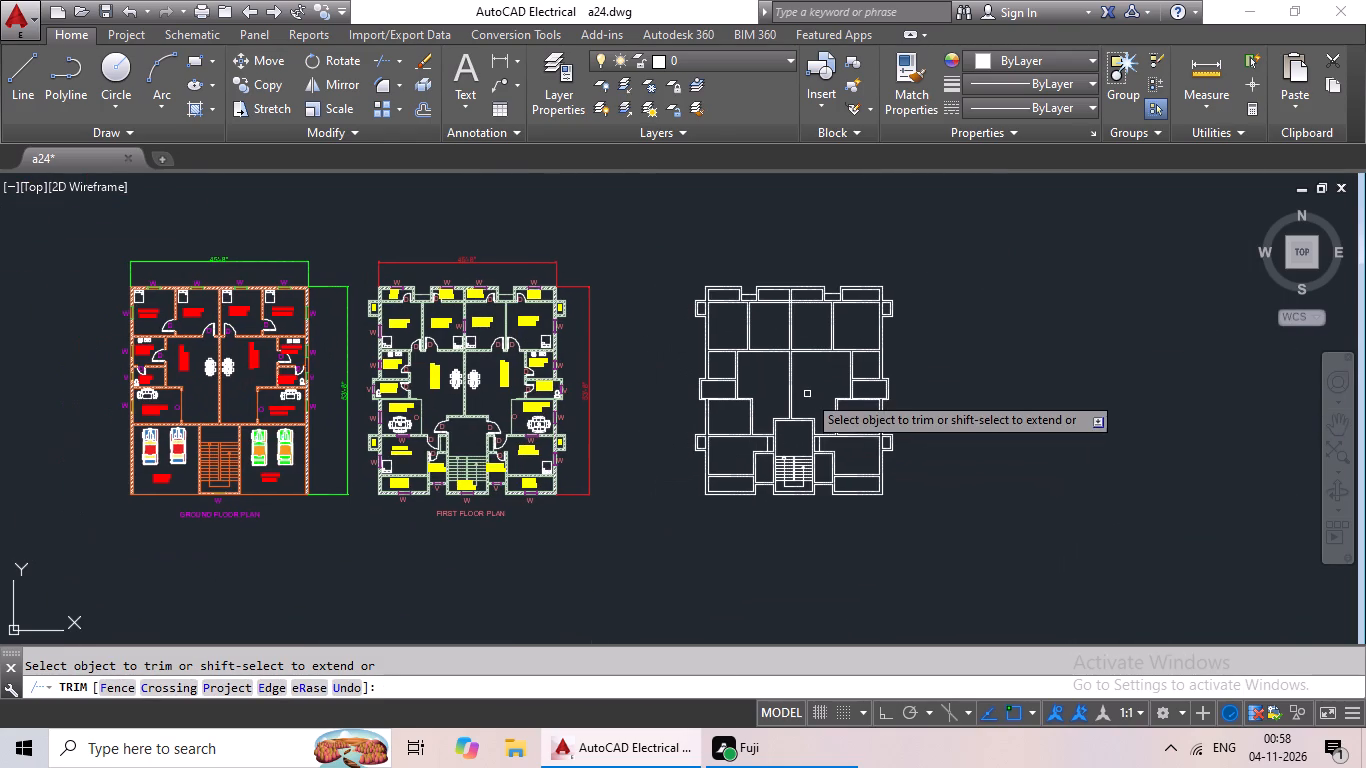
pyautogui.scroll(2, 757, 505)
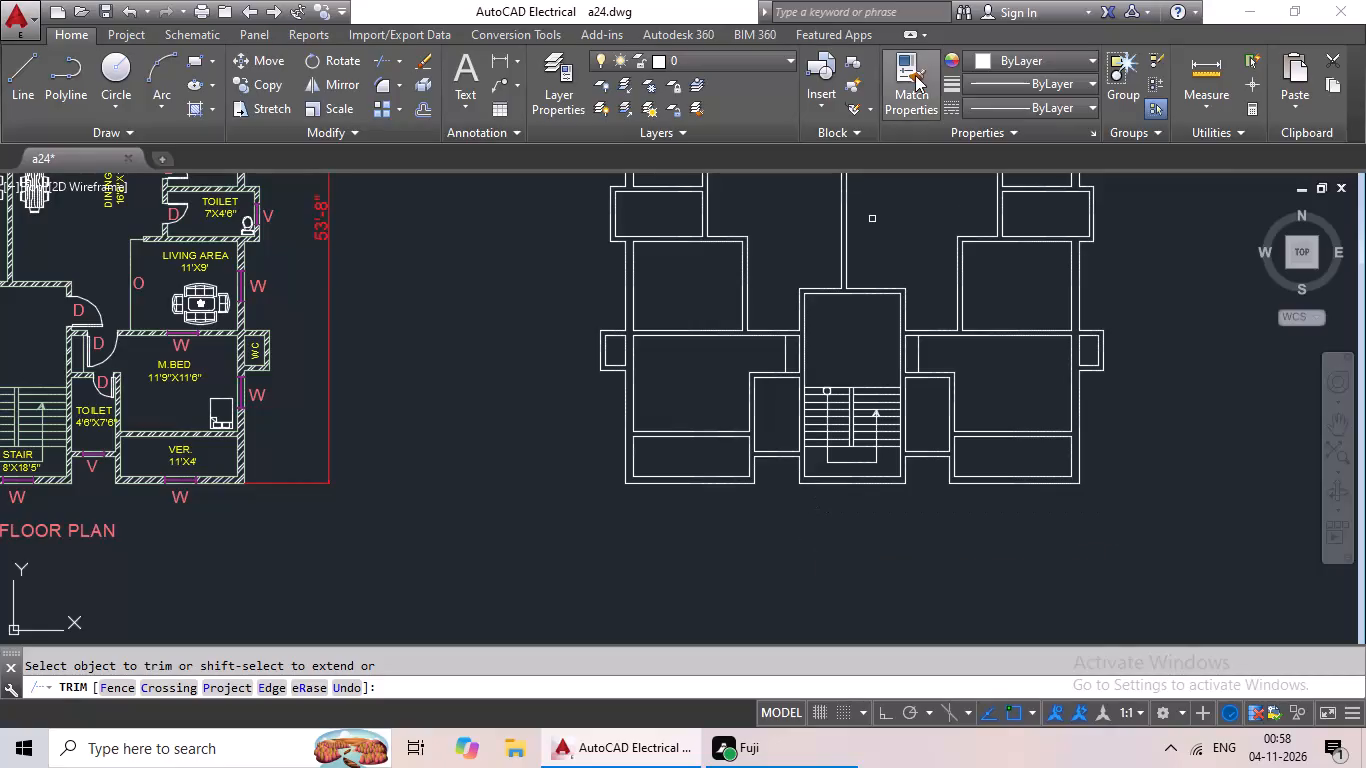
pyautogui.scroll(-1, 896, 143)
pyautogui.moveTo(834, 283); pyautogui.dragTo(720, 415, button='middle')
pyautogui.scroll(-1, 763, 369)
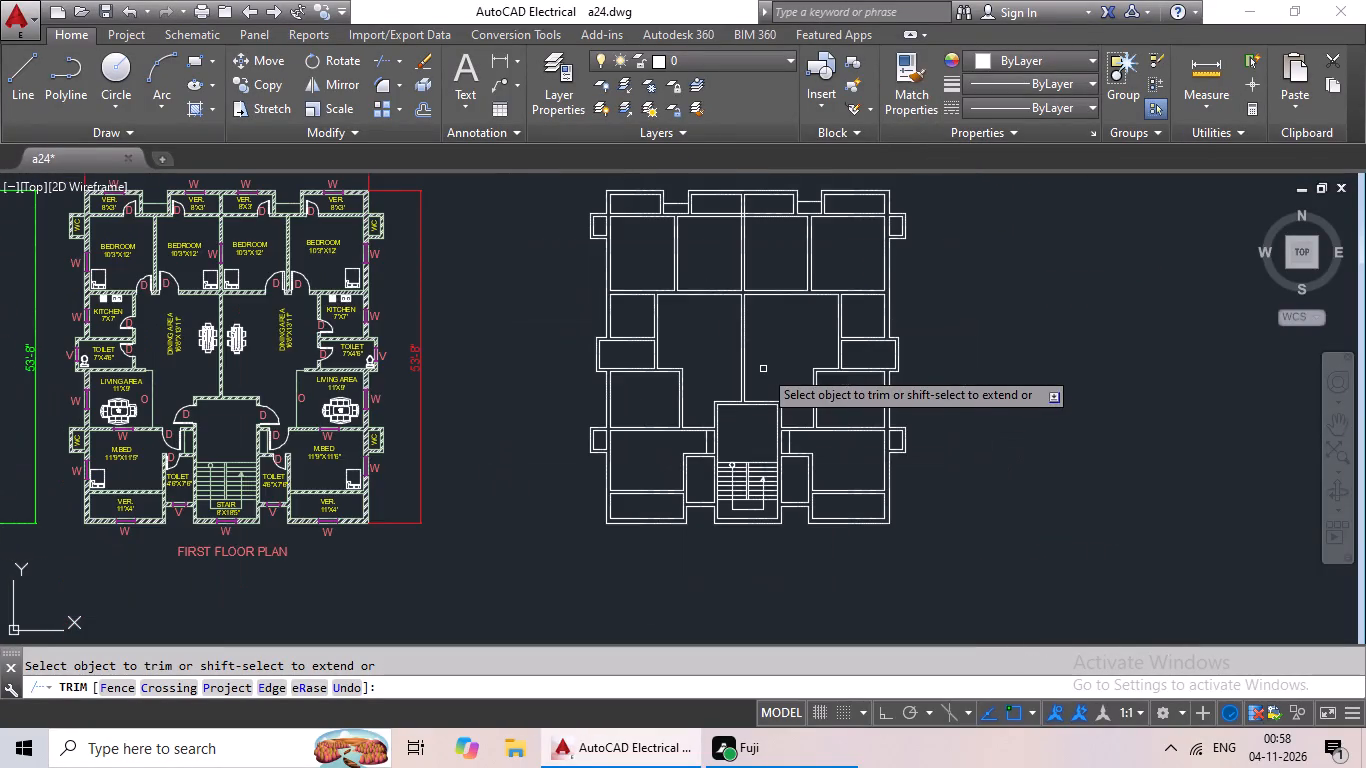
pyautogui.moveTo(772, 354); pyautogui.dragTo(744, 385, button='middle')
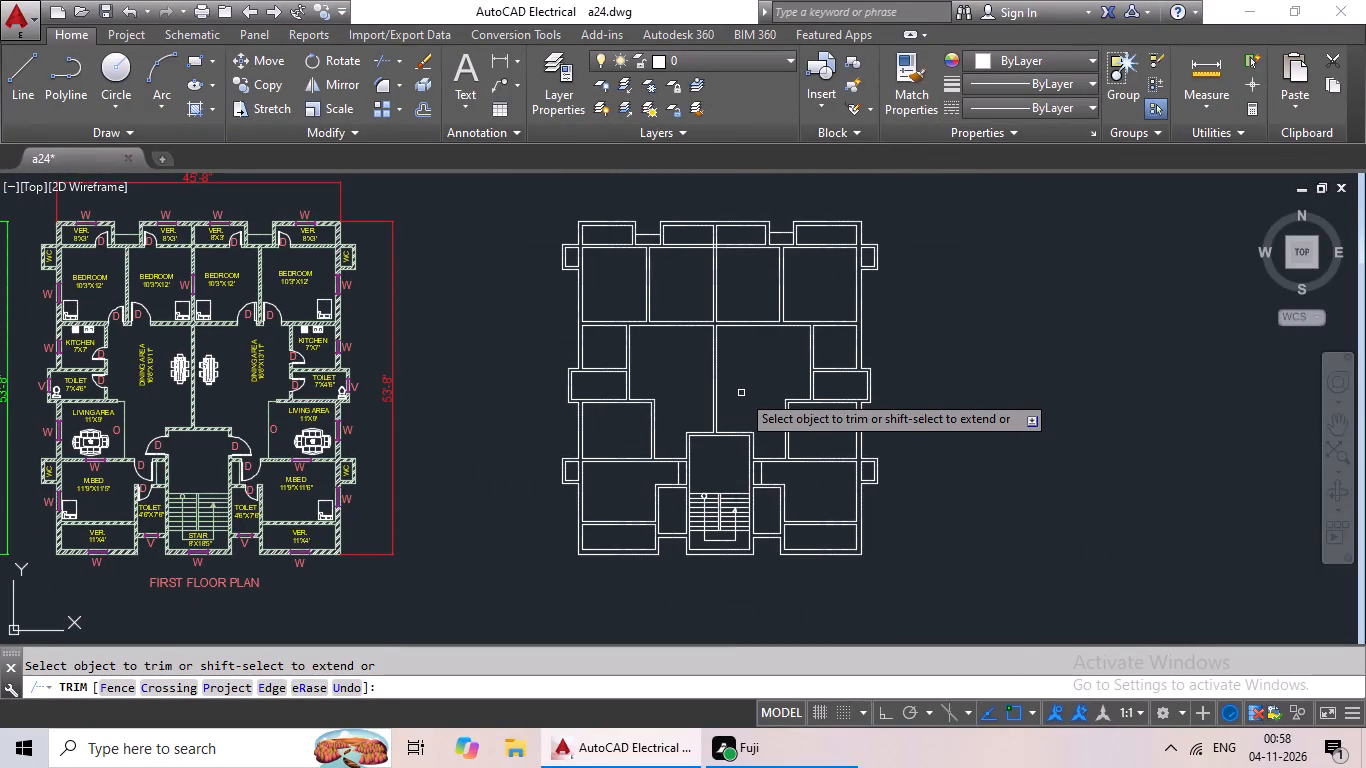
pyautogui.press('Escape')
pyautogui.press('Escape')
pyautogui.press('Escape')
pyautogui.moveTo(768, 371); pyautogui.dragTo(733, 411, button='middle')
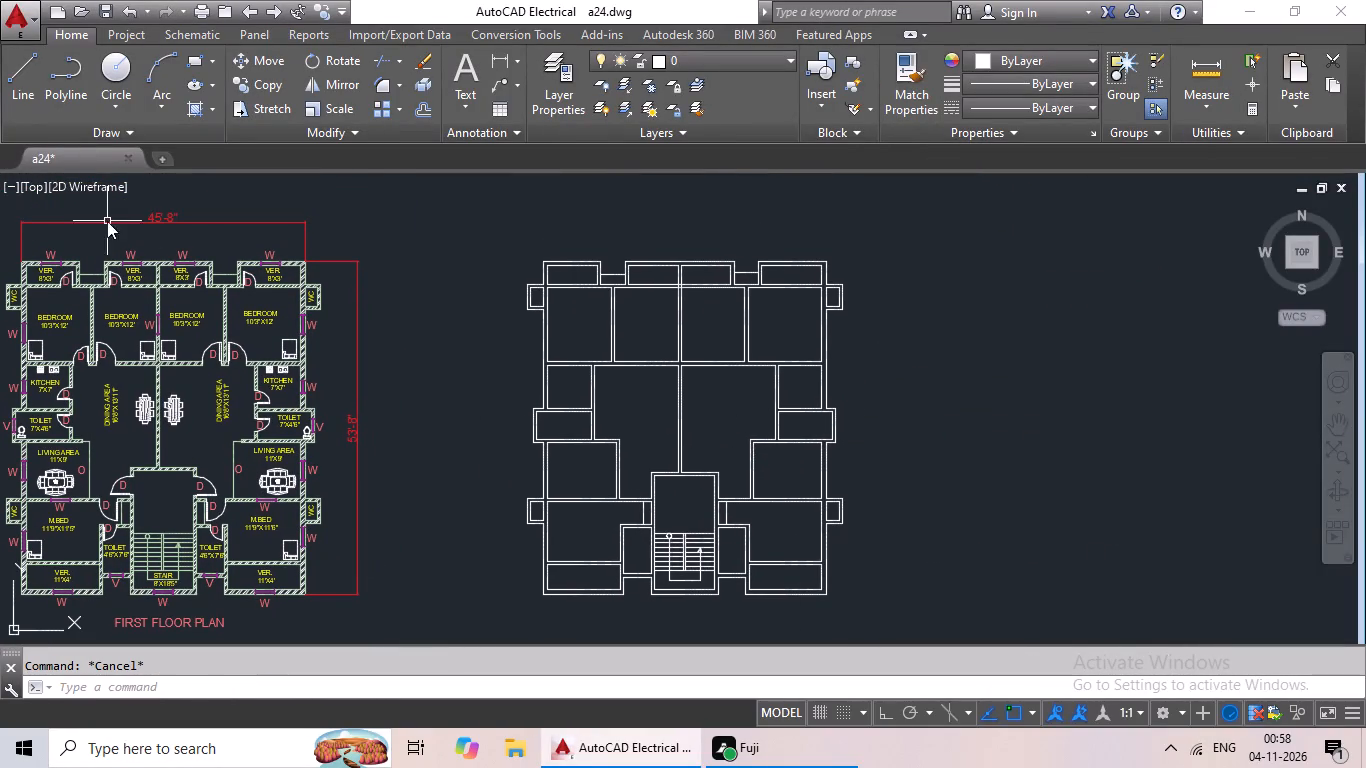
# Draw a 9" vertical line across the top wall of the leftmost top room, from the inner line's midpoint to the outer line.
pyautogui.moveTo(37, 92); pyautogui.dragTo(37, 102)
pyautogui.moveTo(413, 391); pyautogui.dragTo(564, 420, button='middle')
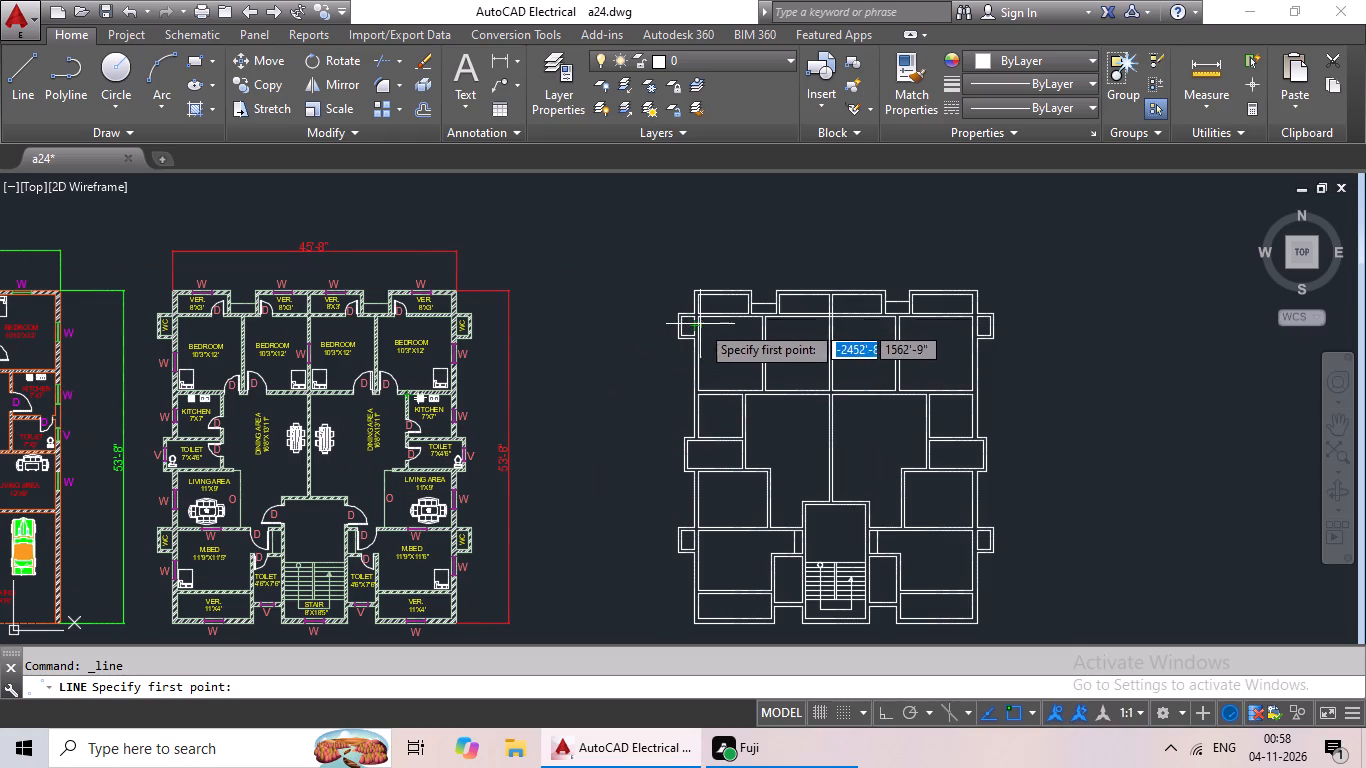
pyautogui.scroll(2, 724, 292)
pyautogui.click(724, 292)
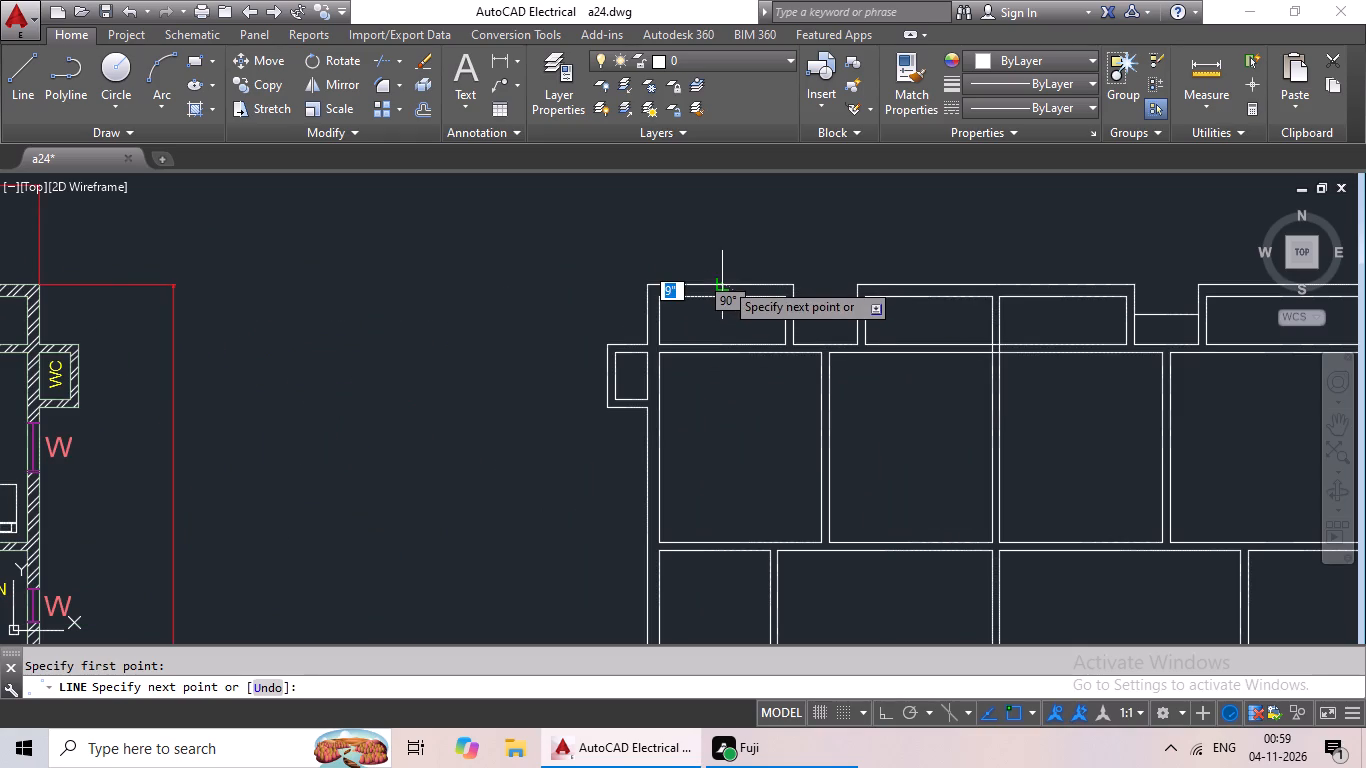
pyautogui.scroll(3, 724, 281)
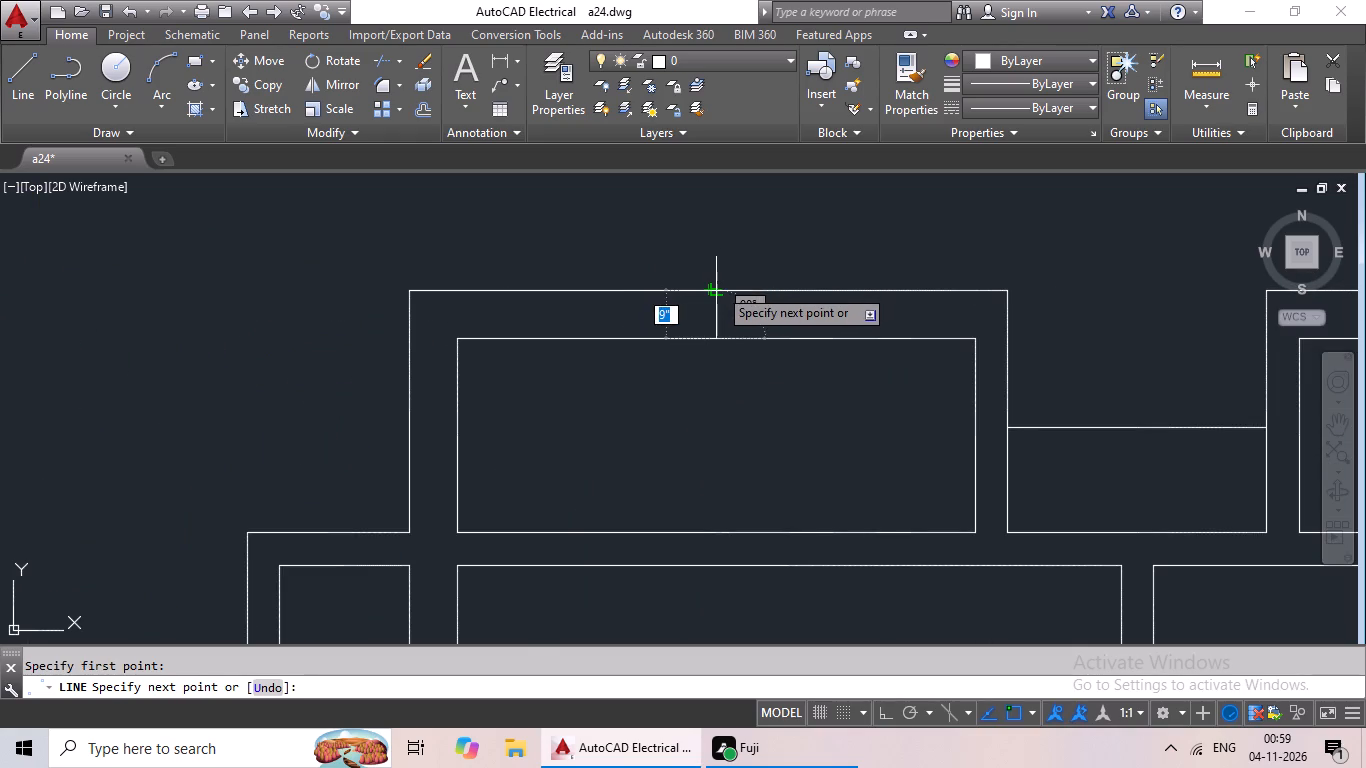
pyautogui.click(718, 287)
pyautogui.press('Escape')
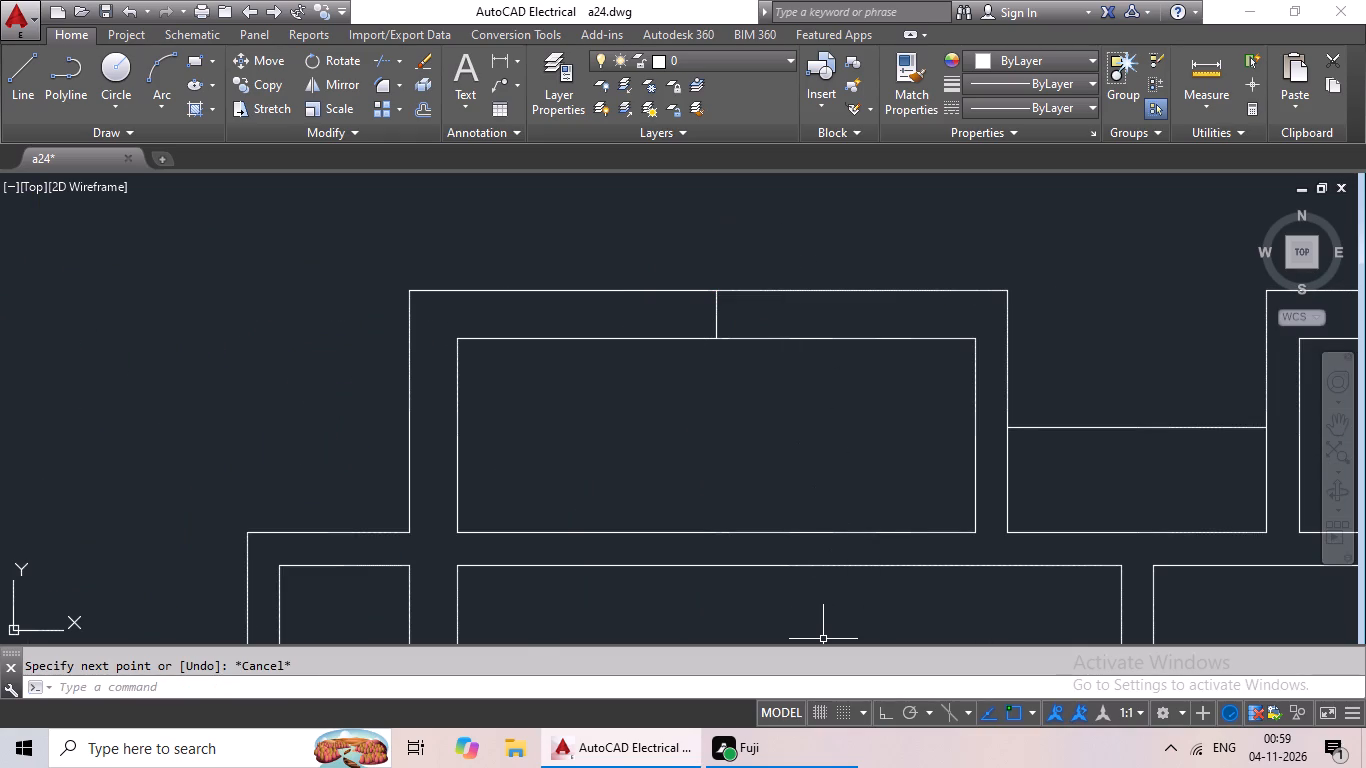
# Turn on Ortho and draw a vertical line across the second top room's top wall from the inner line's midpoint to the outer line.
pyautogui.click(883, 709)
pyautogui.scroll(-3, 887, 668)
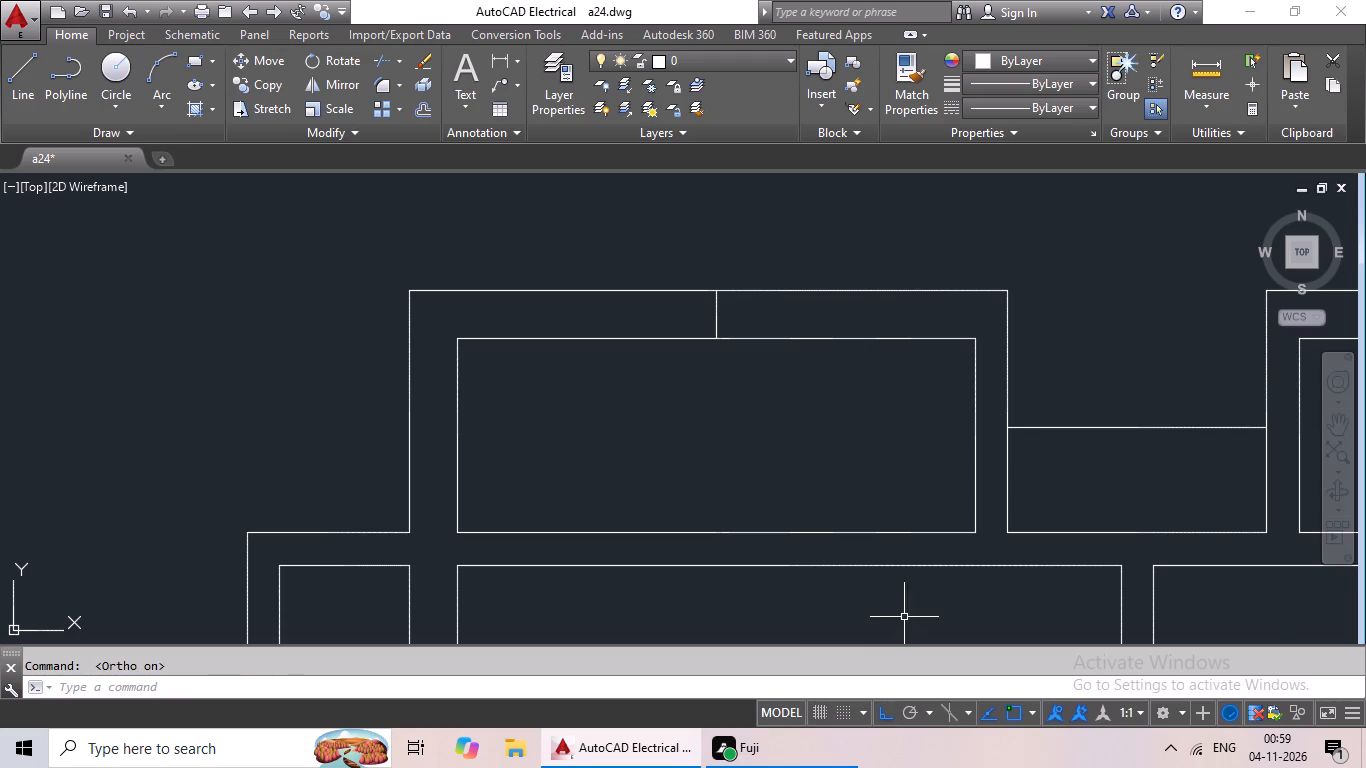
pyautogui.scroll(-4, 904, 617)
pyautogui.moveTo(18, 68); pyautogui.dragTo(20, 84)
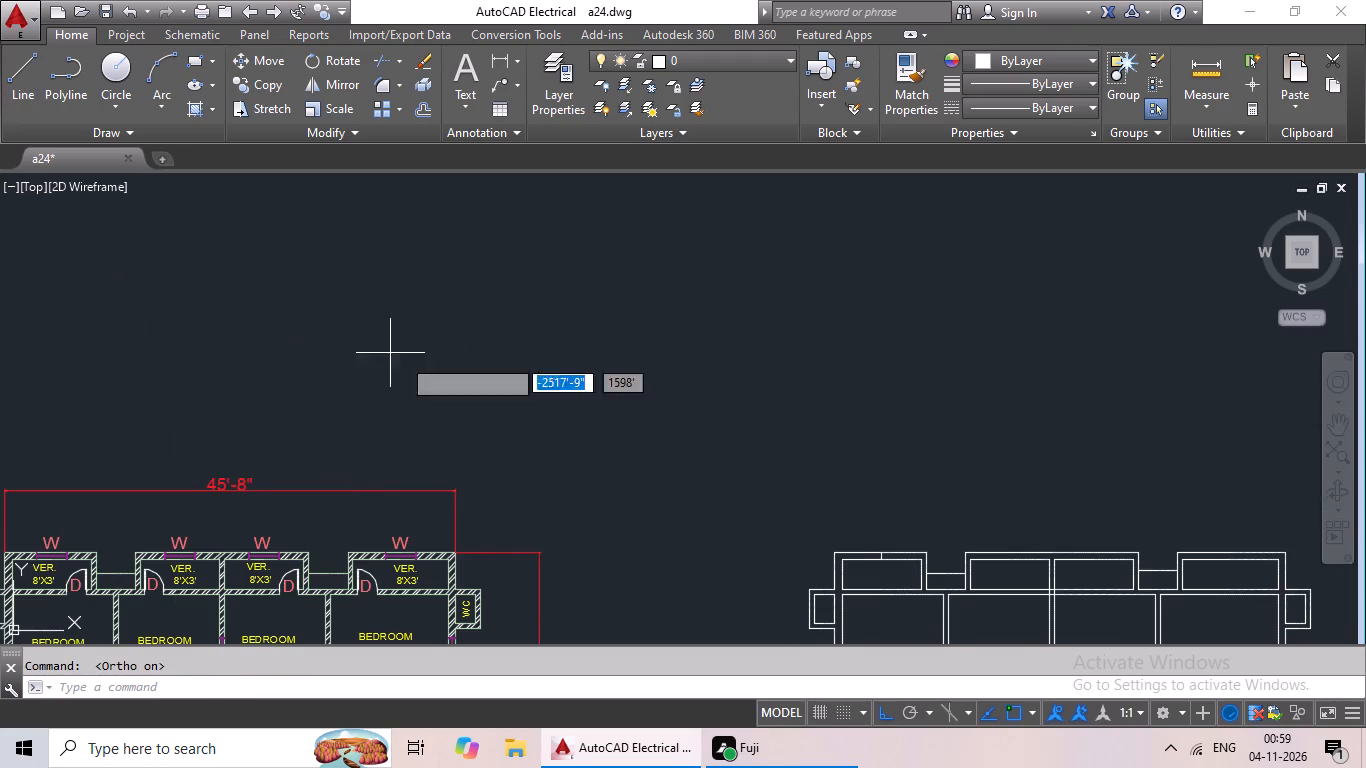
pyautogui.scroll(-2, 419, 362)
pyautogui.scroll(3, 644, 449)
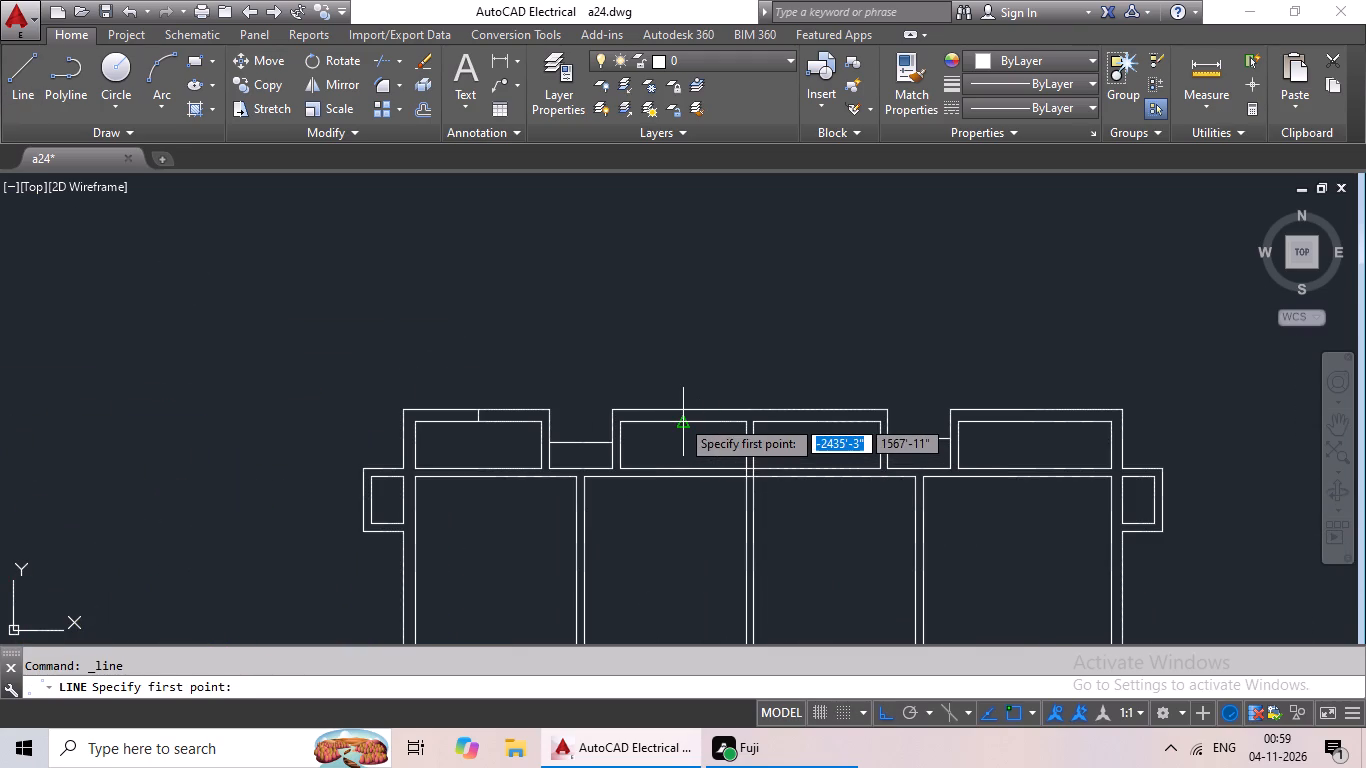
pyautogui.click(683, 422)
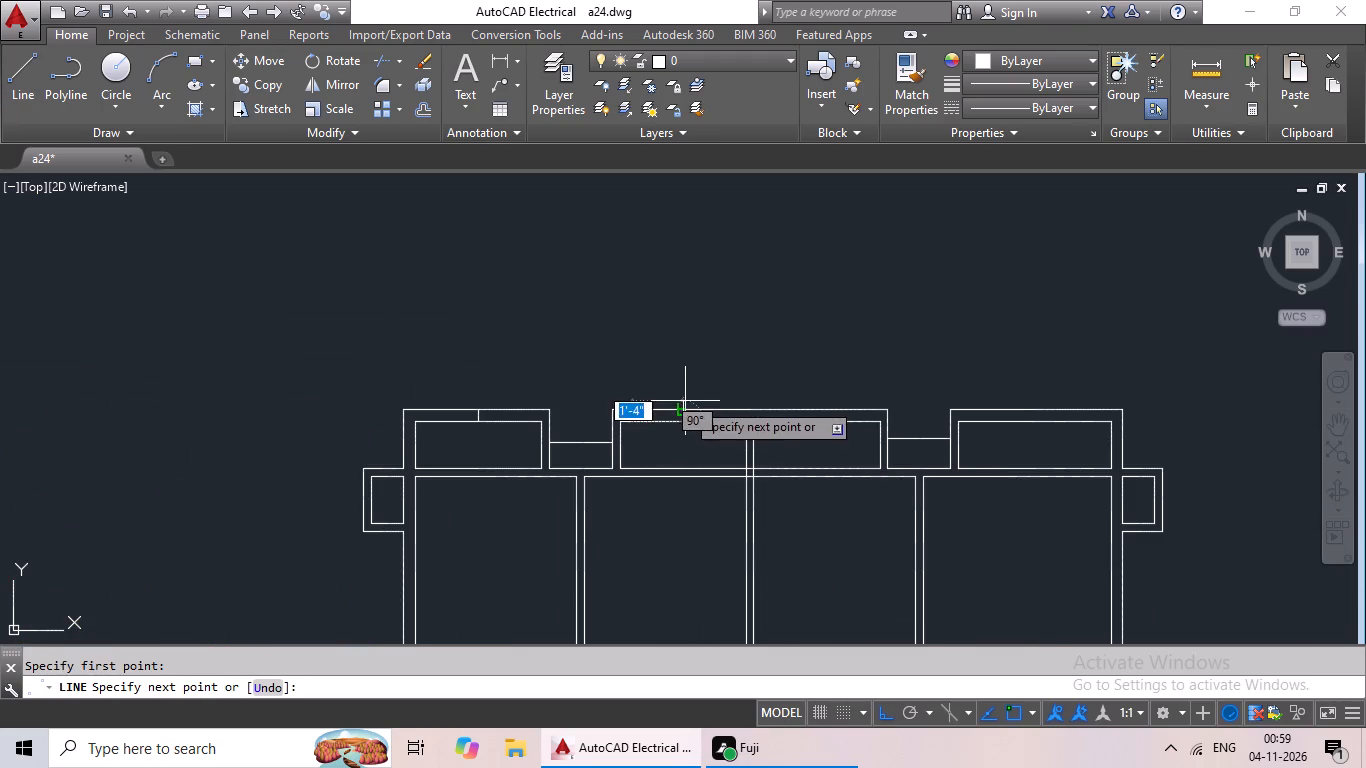
pyautogui.click(685, 401)
pyautogui.scroll(-3, 729, 414)
pyautogui.press('Escape')
# Draw a vertical line across the third top room's top wall from the inner line's midpoint to the outer line.
pyautogui.scroll(2, 705, 464)
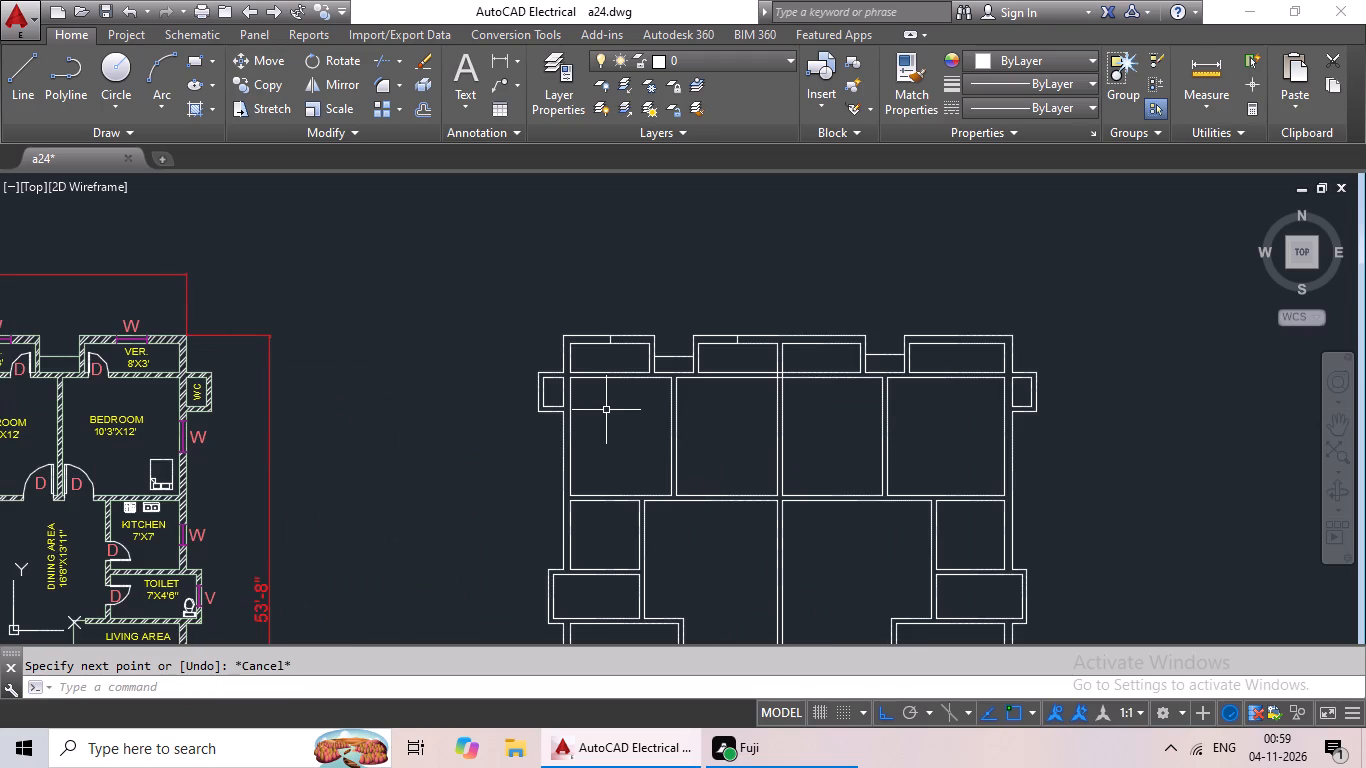
pyautogui.click(33, 87)
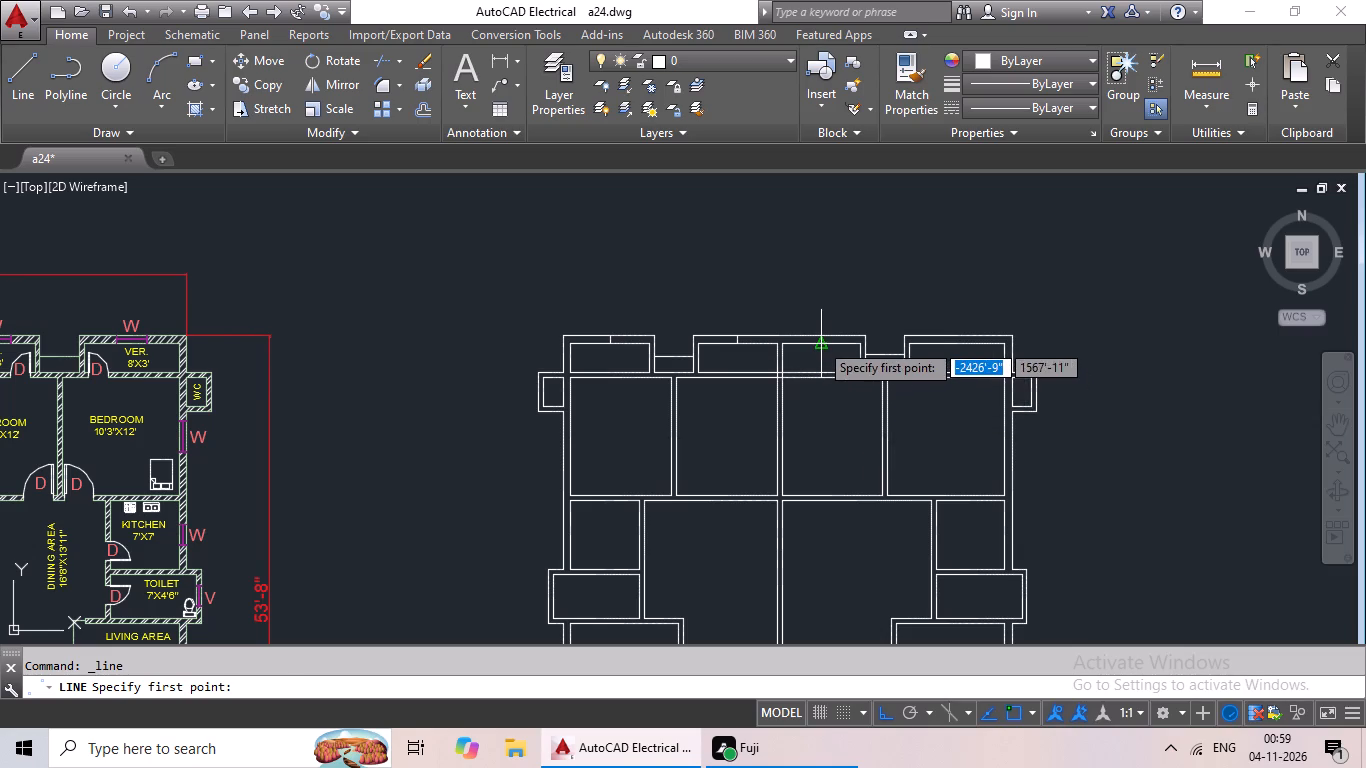
pyautogui.click(819, 342)
pyautogui.scroll(3, 830, 336)
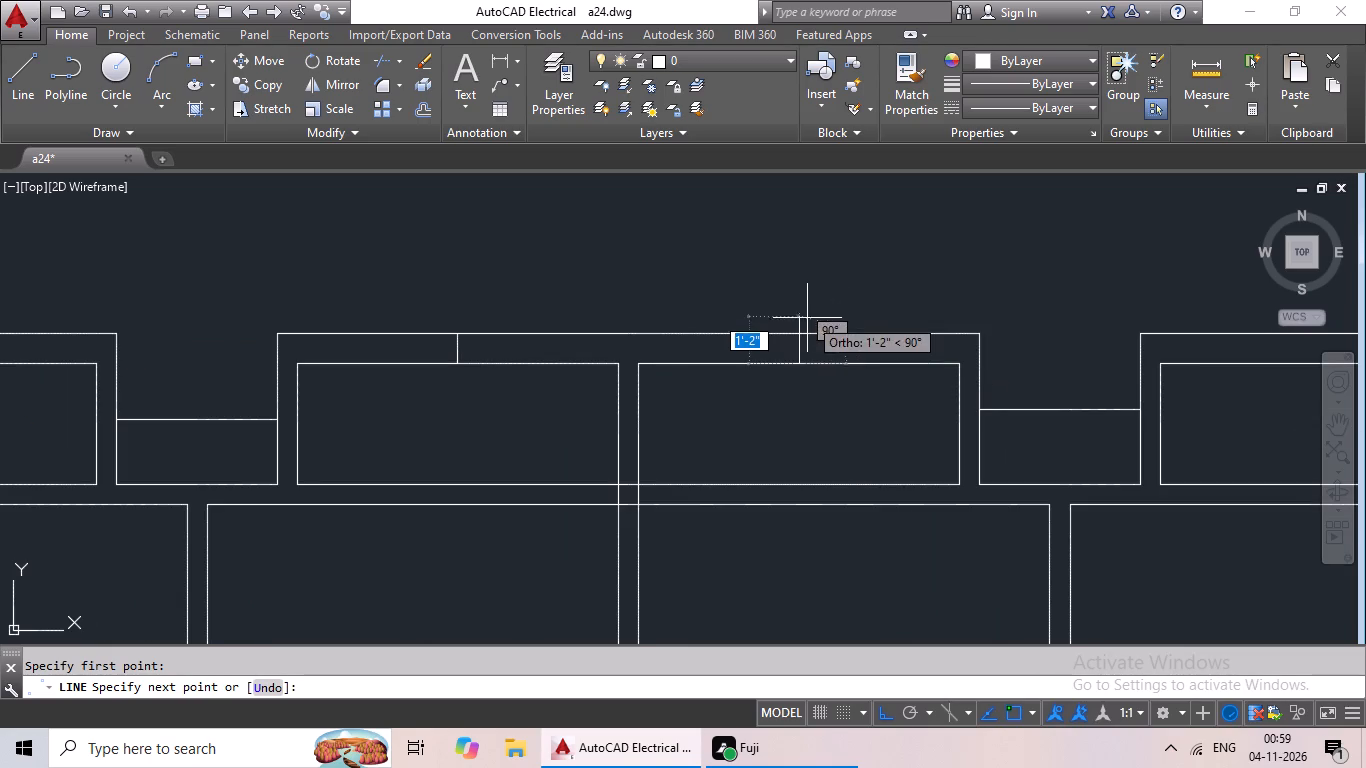
pyautogui.click(798, 335)
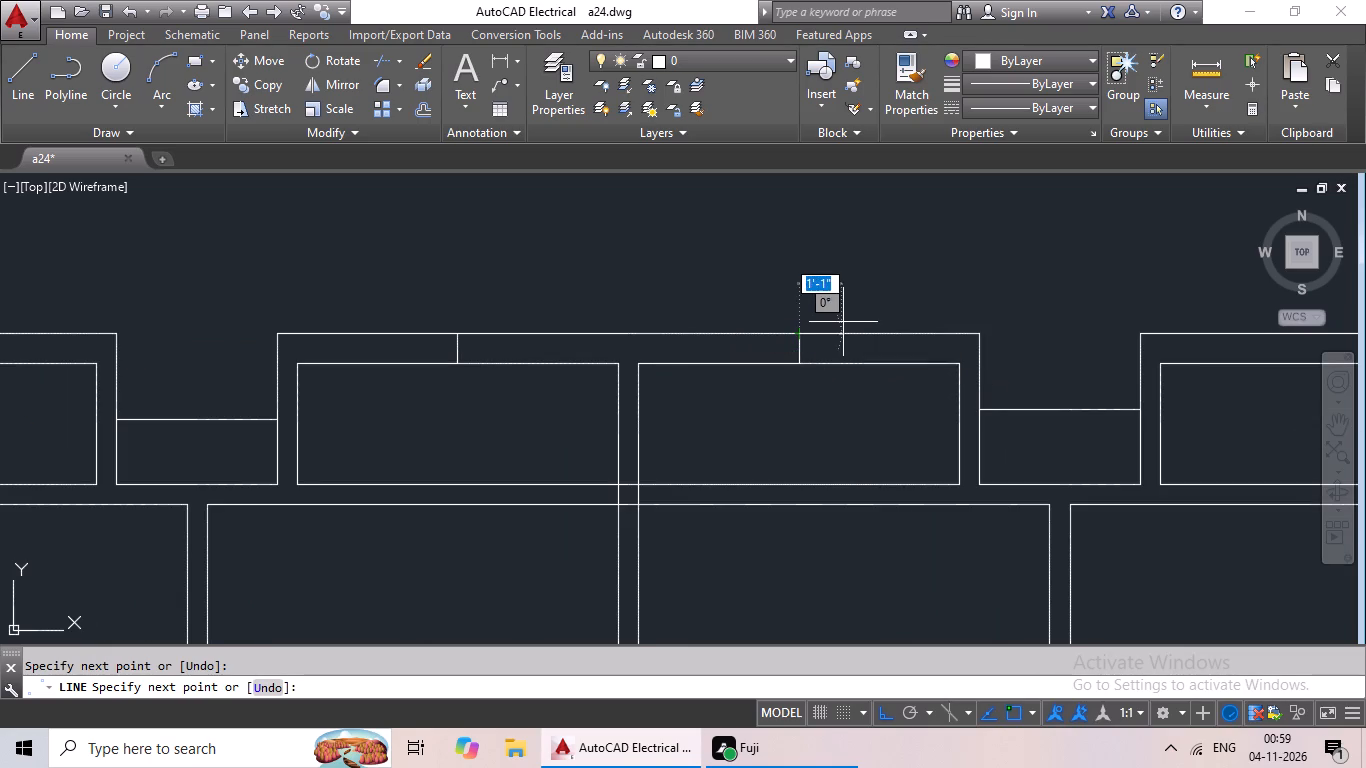
# Draw a vertical line across the fourth top room's top wall from the inner line's midpoint to the outer line.
pyautogui.press('Escape')
pyautogui.scroll(-4, 846, 325)
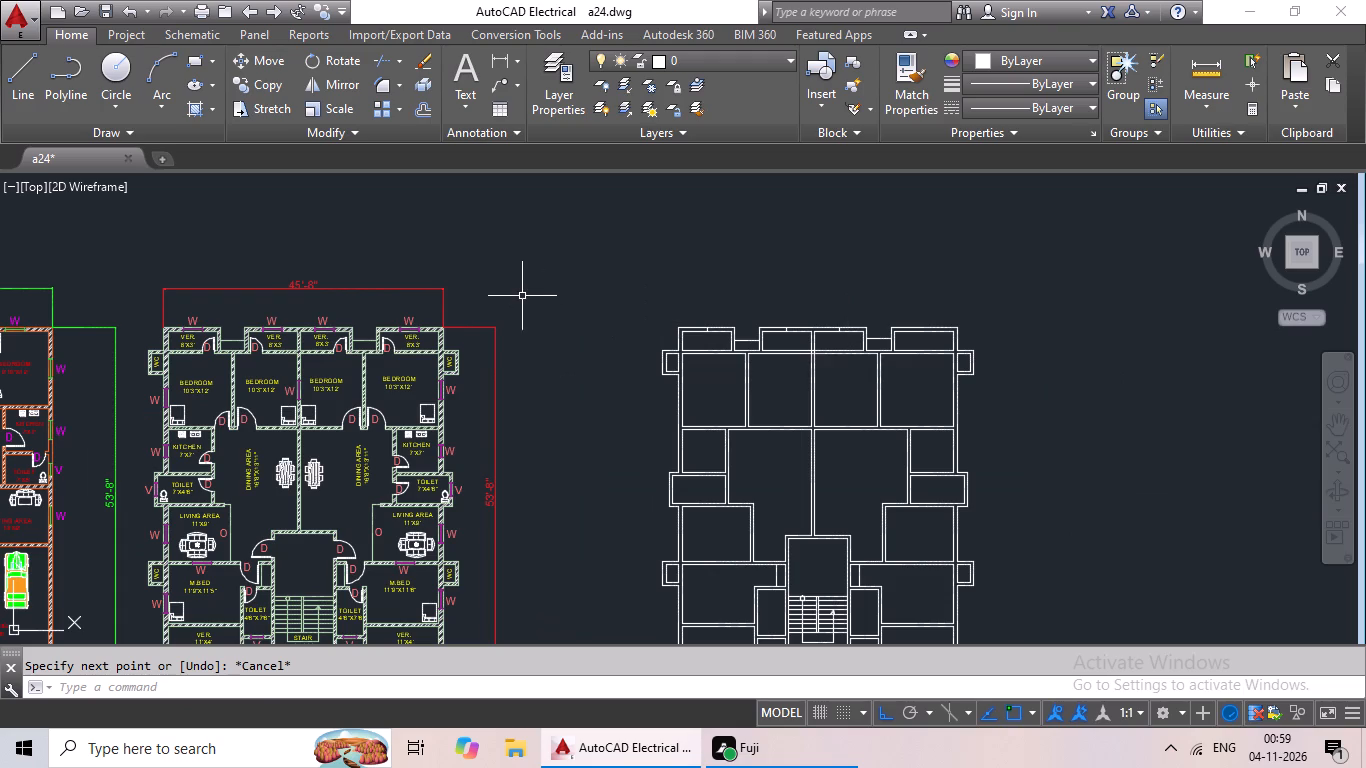
pyautogui.click(22, 70)
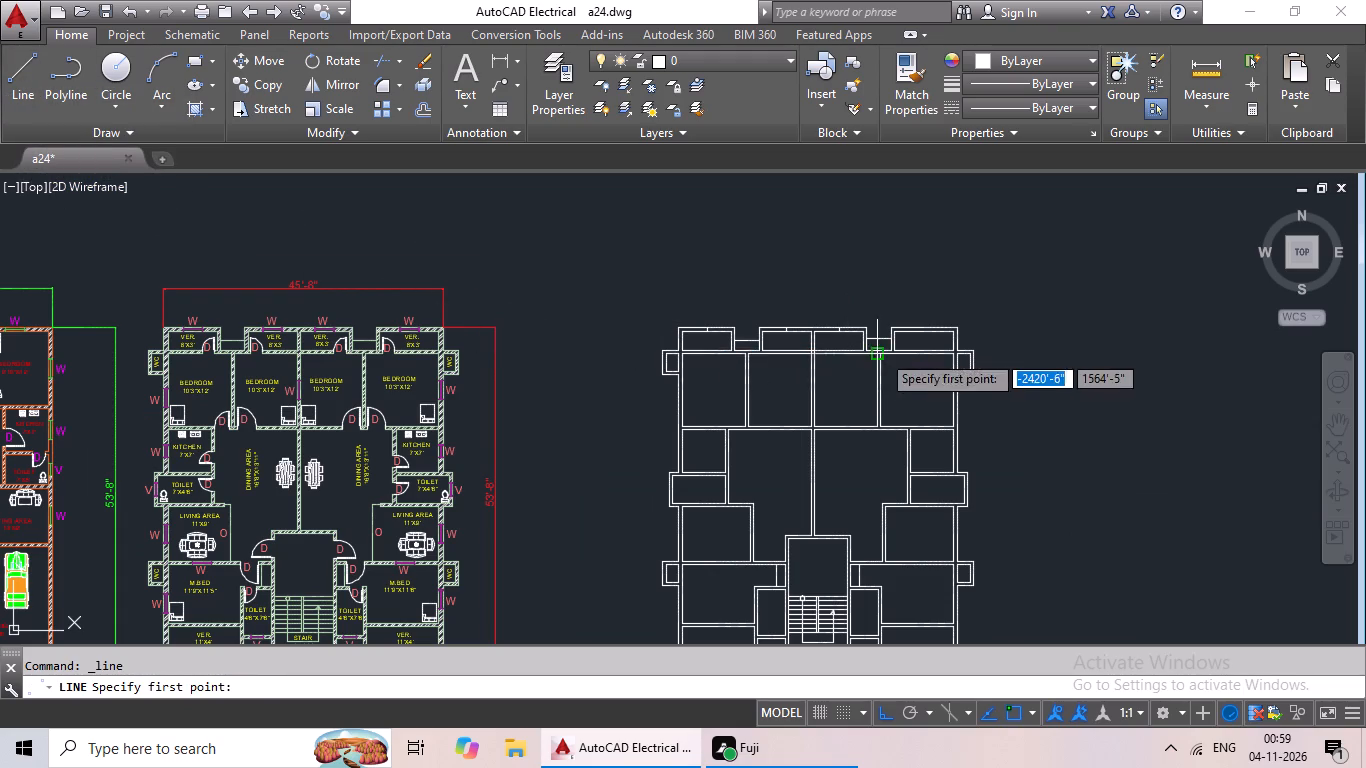
pyautogui.scroll(4, 939, 327)
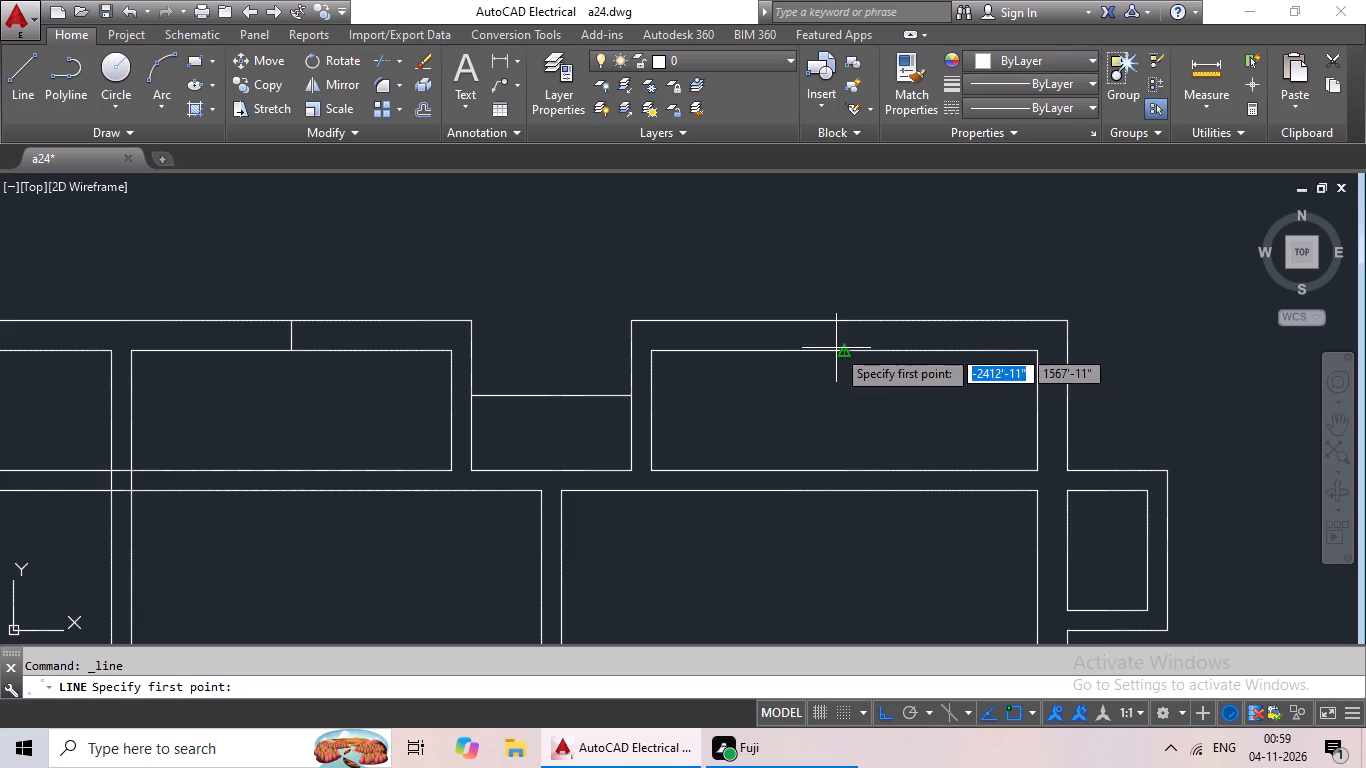
pyautogui.click(844, 350)
pyautogui.click(841, 325)
pyautogui.scroll(-2, 905, 310)
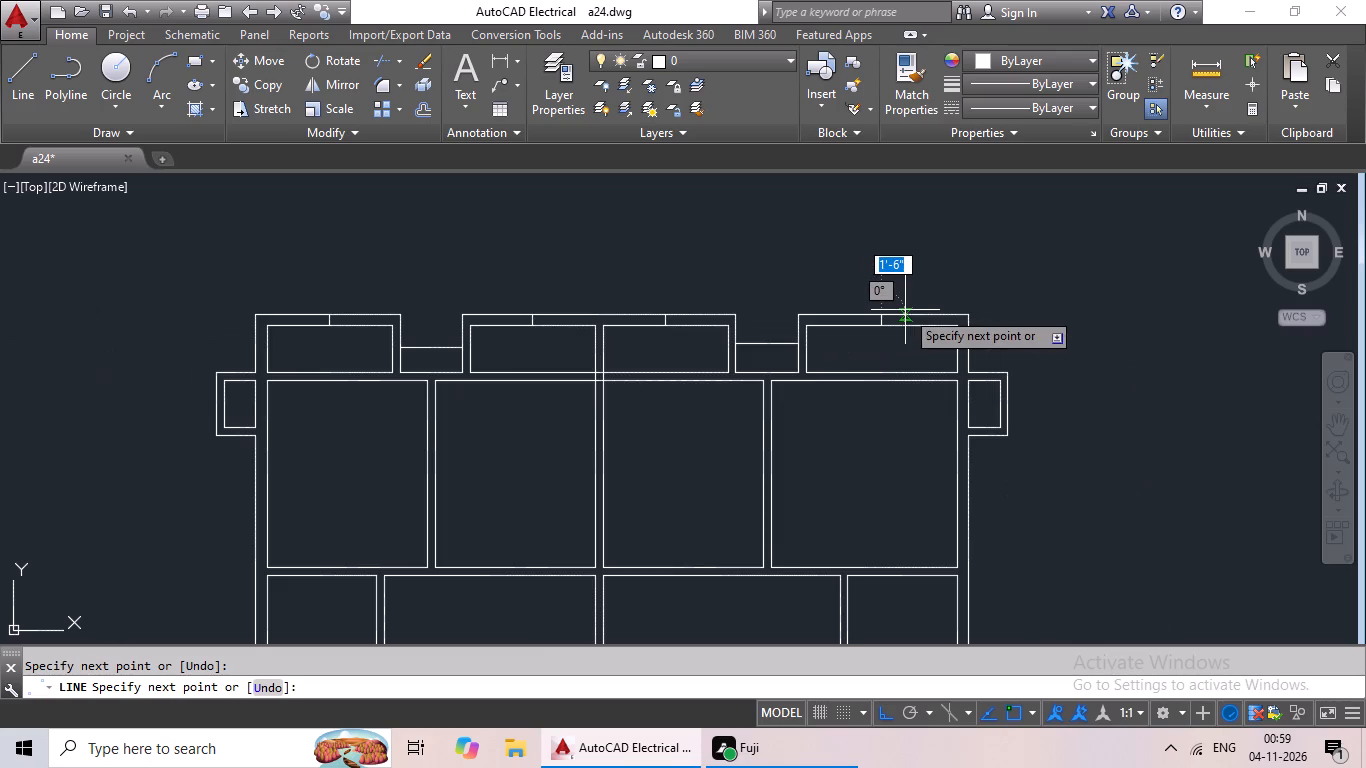
pyautogui.press('Escape')
# Draw a horizontal line across the left outer wall of the leftmost bedroom, from the inner line's midpoint to the outer line.
pyautogui.scroll(-2, 905, 310)
pyautogui.click(12, 71)
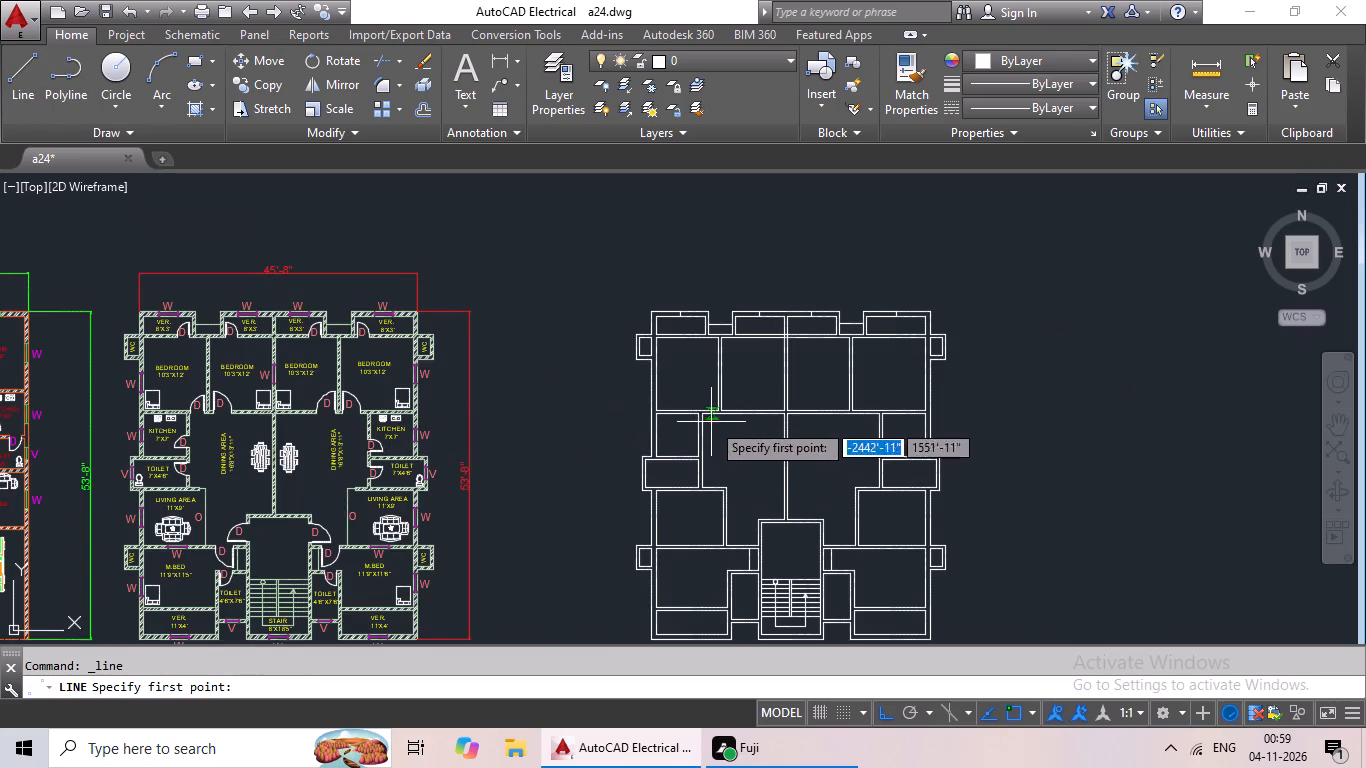
pyautogui.scroll(4, 657, 382)
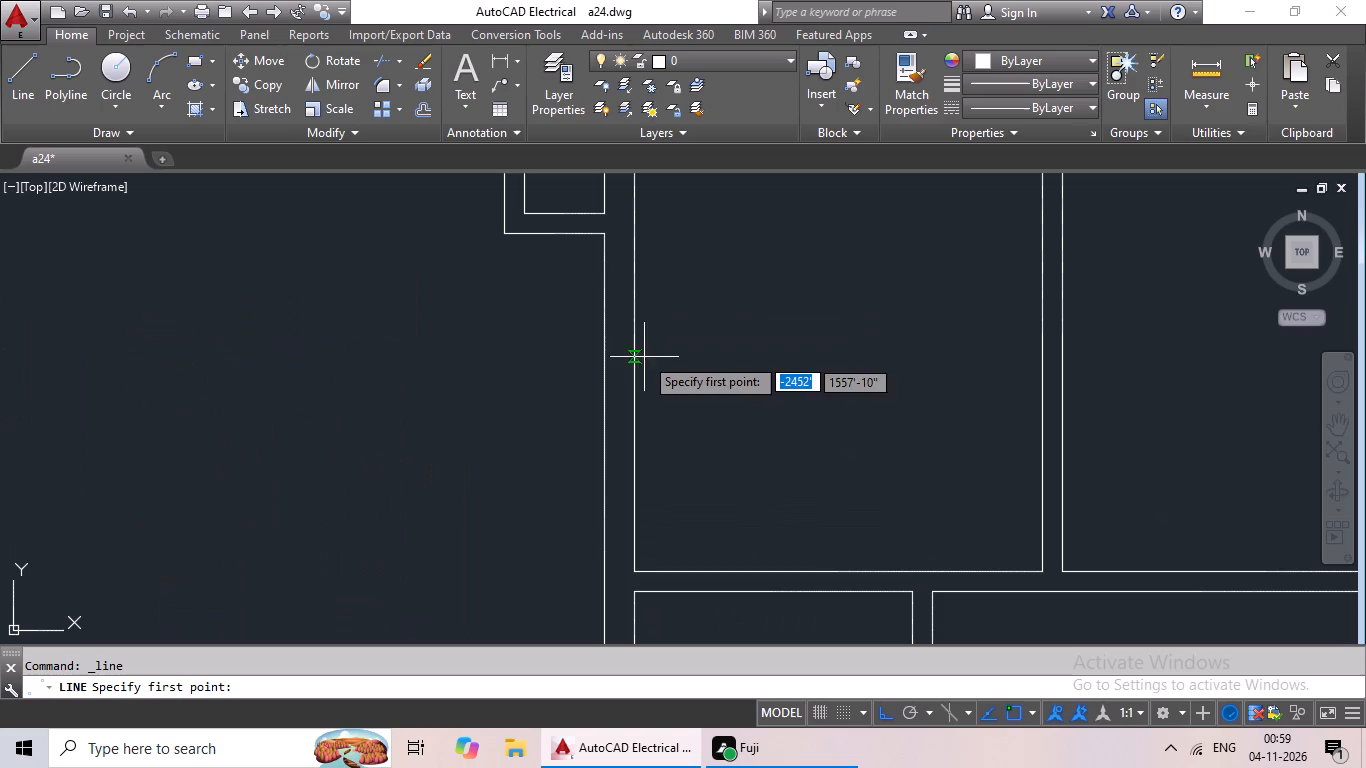
pyautogui.click(633, 331)
pyautogui.click(601, 331)
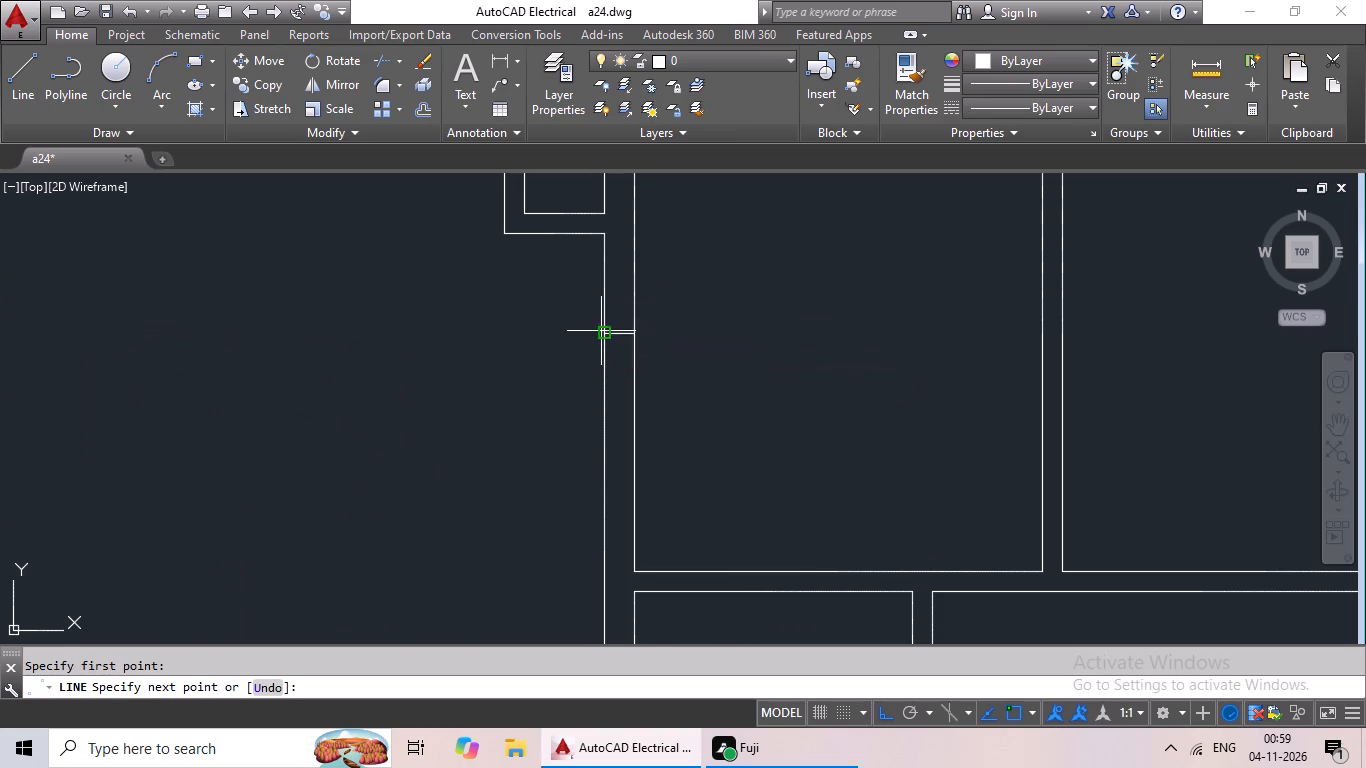
pyautogui.scroll(-1, 688, 312)
pyautogui.press('Escape')
# Draw a 6" horizontal line across the central wall between the two middle bedrooms, starting at the wall line's midpoint.
pyautogui.scroll(-3, 671, 320)
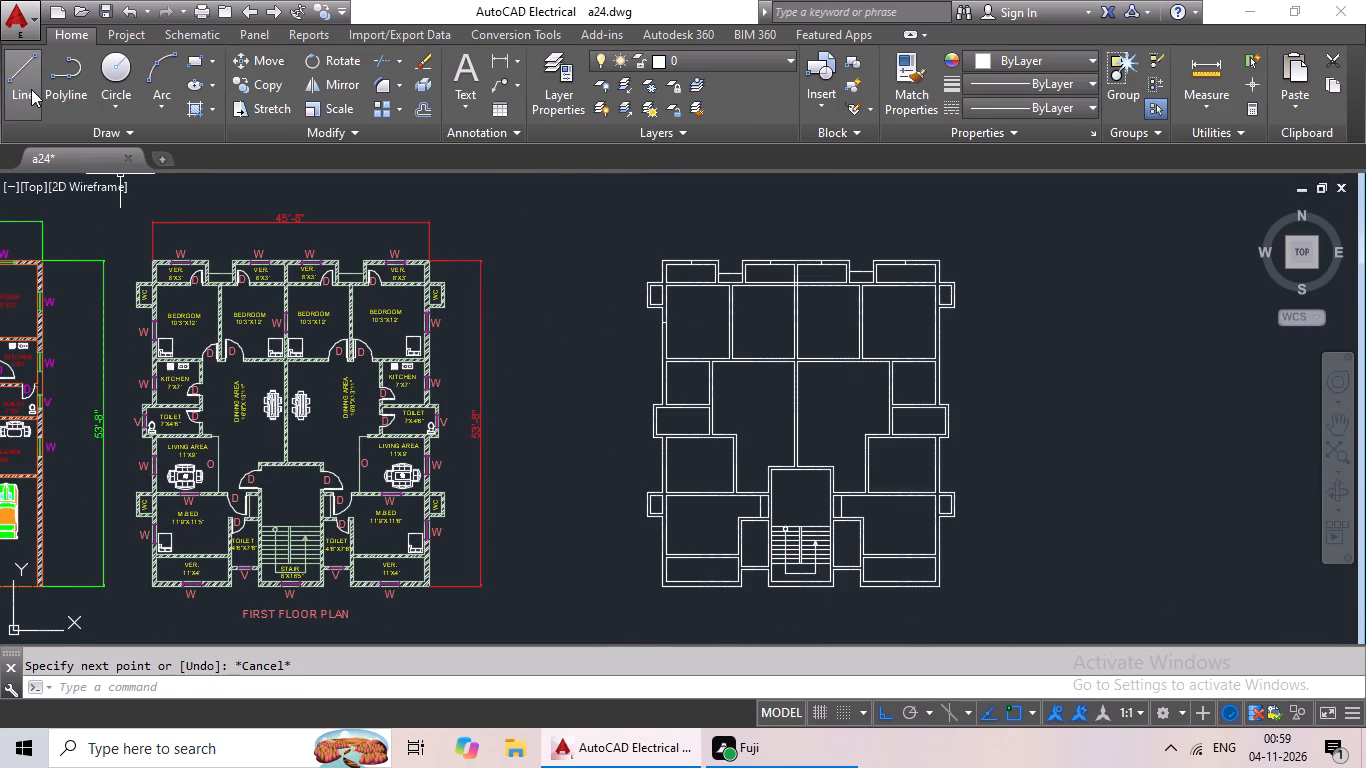
pyautogui.click(32, 88)
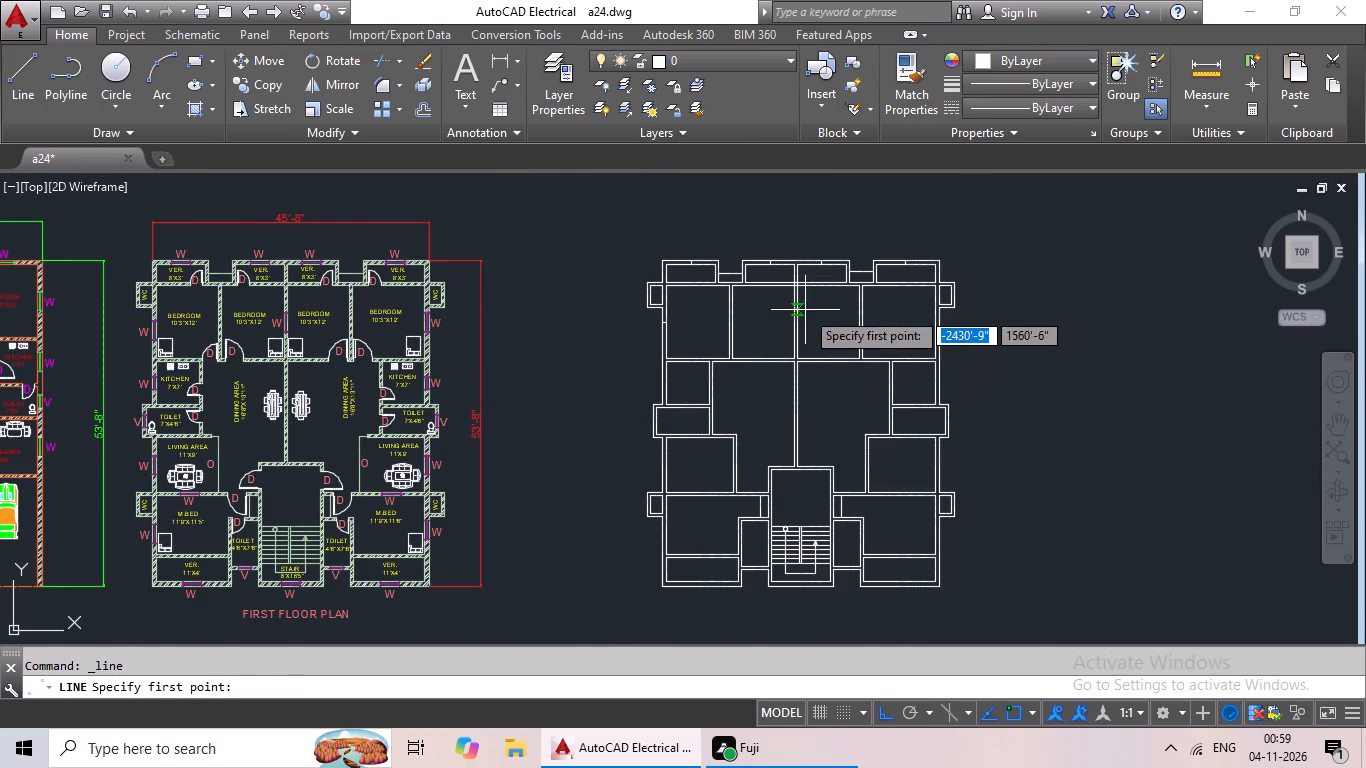
pyautogui.scroll(1, 805, 310)
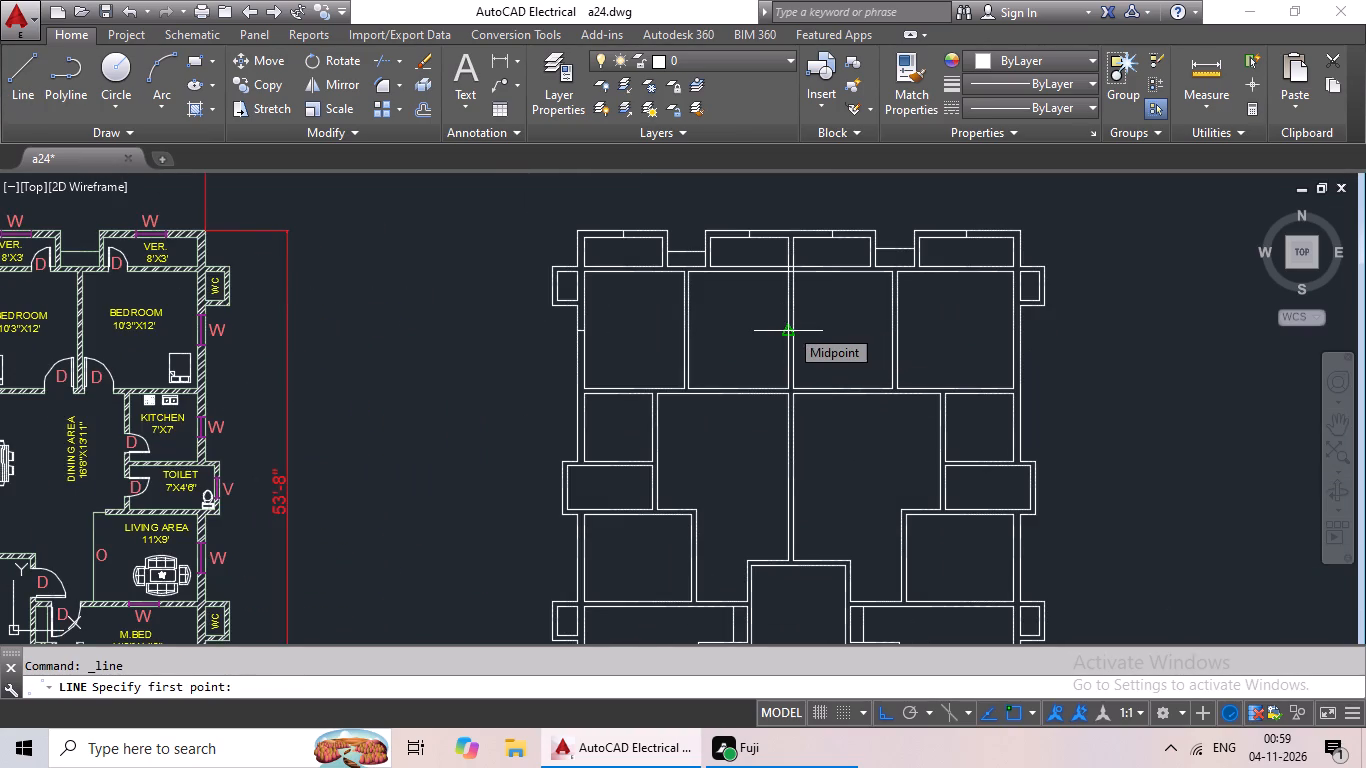
pyautogui.click(789, 327)
pyautogui.scroll(3, 800, 326)
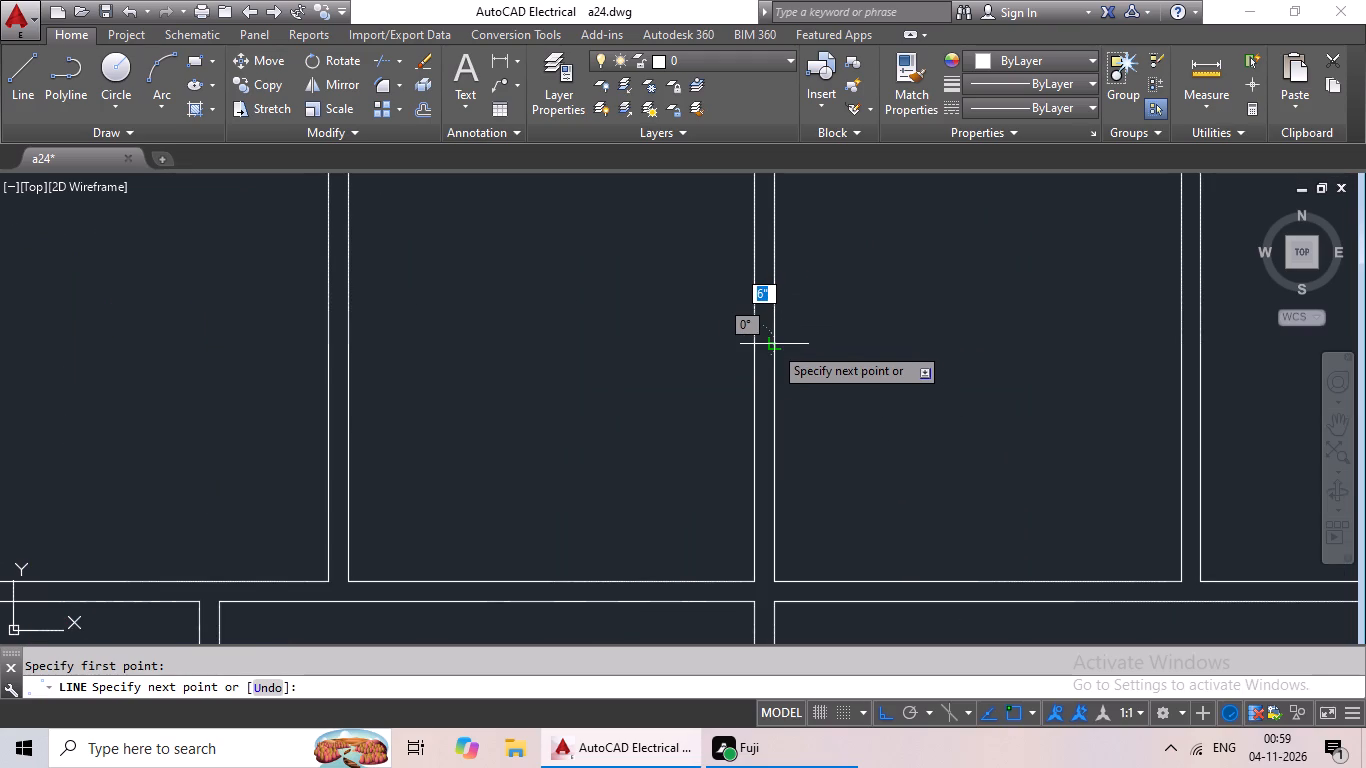
pyautogui.click(772, 345)
pyautogui.scroll(-3, 797, 338)
pyautogui.press('Escape')
# Draw a horizontal line across the right outer wall of the rightmost bedroom, from the inner line's midpoint to the outer line.
pyautogui.scroll(-2, 799, 338)
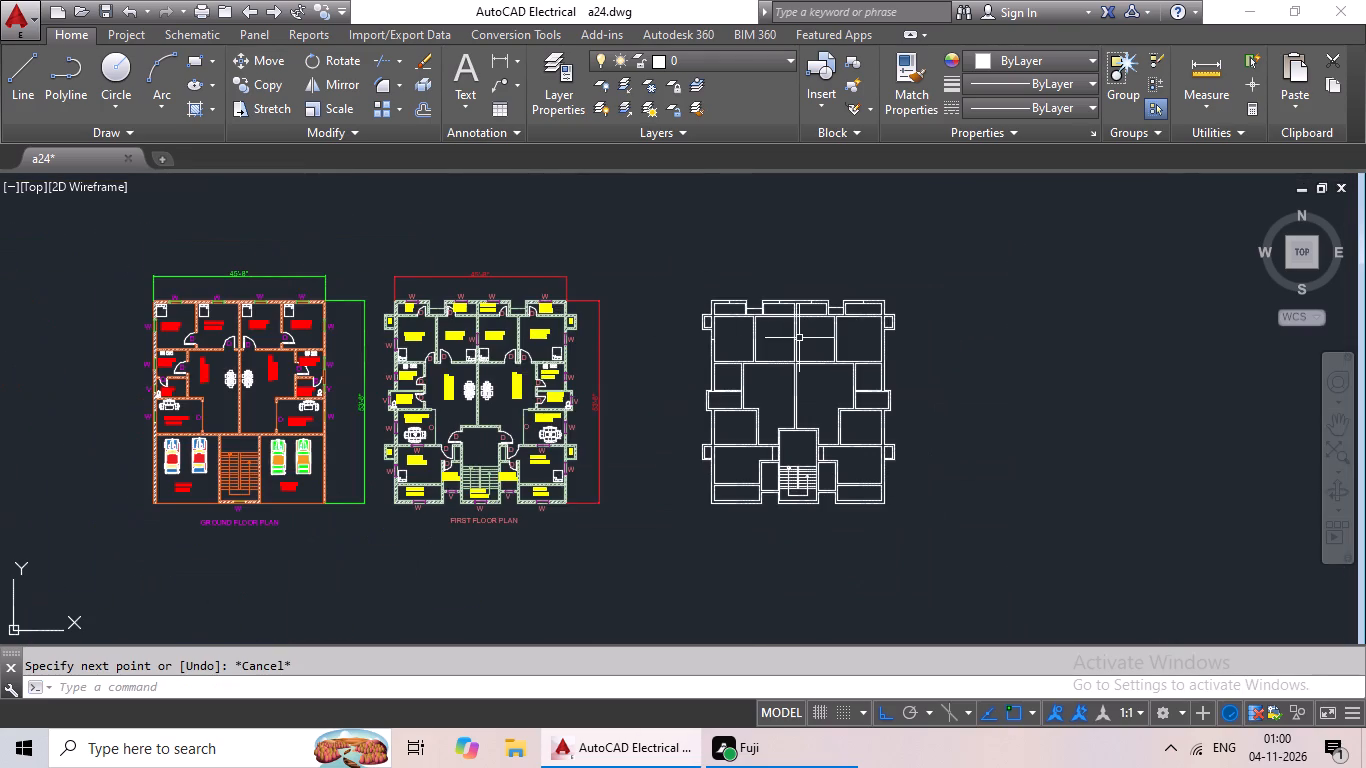
pyautogui.scroll(2, 747, 346)
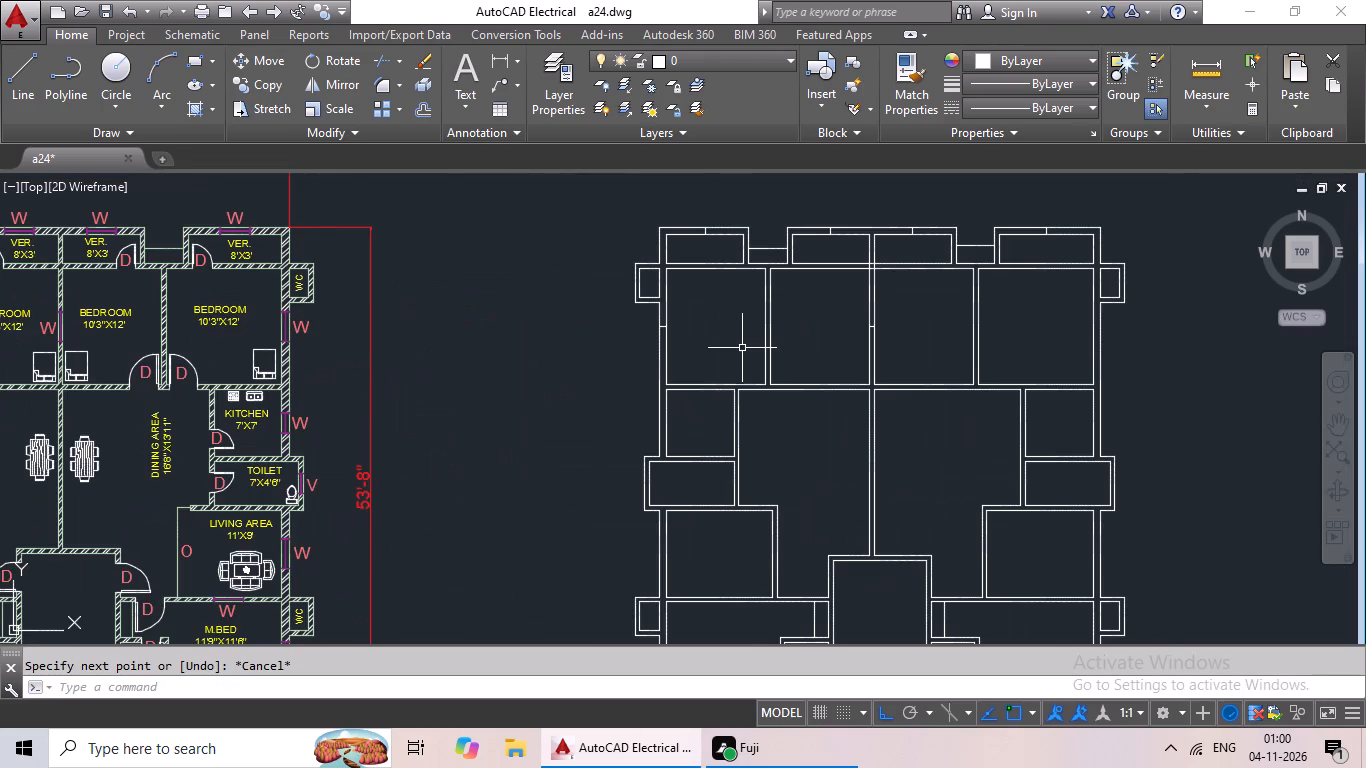
pyautogui.click(15, 99)
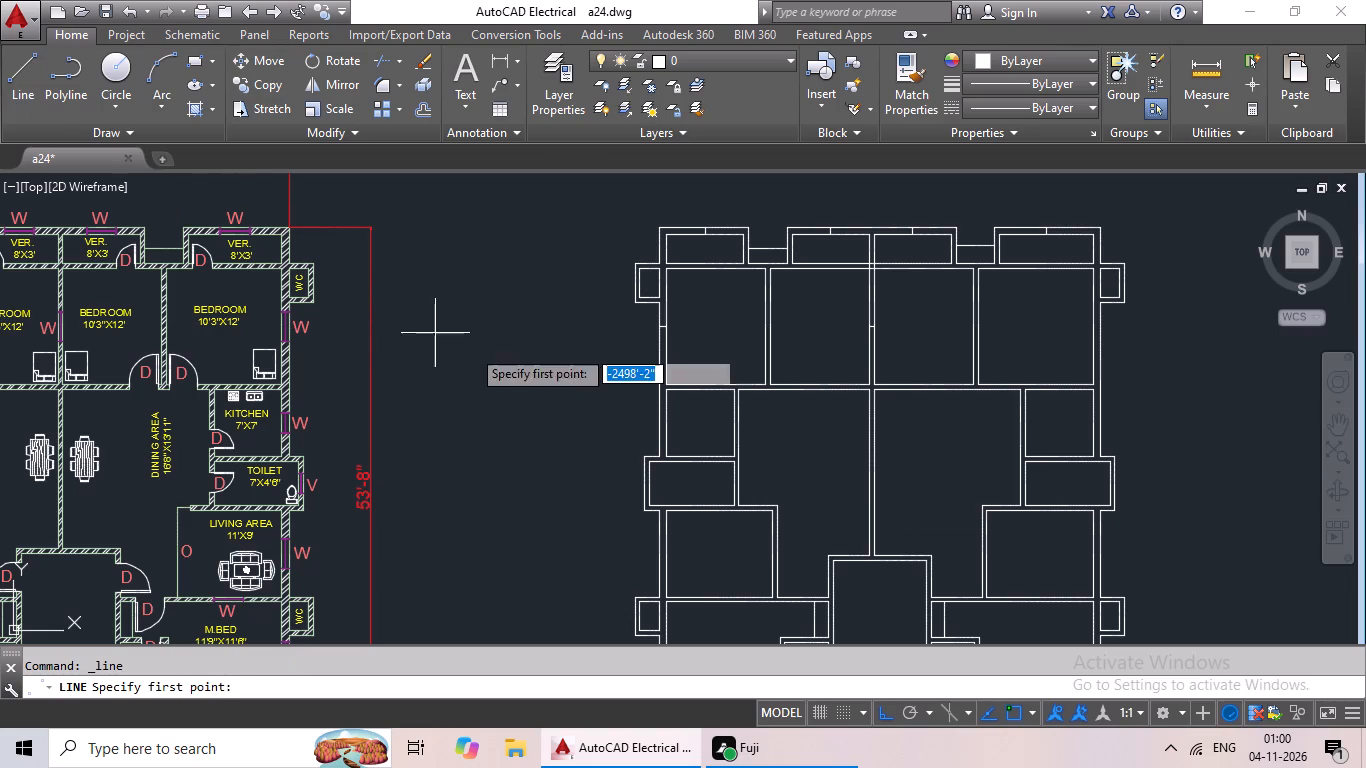
pyautogui.moveTo(1014, 341); pyautogui.dragTo(1000, 349, button='middle')
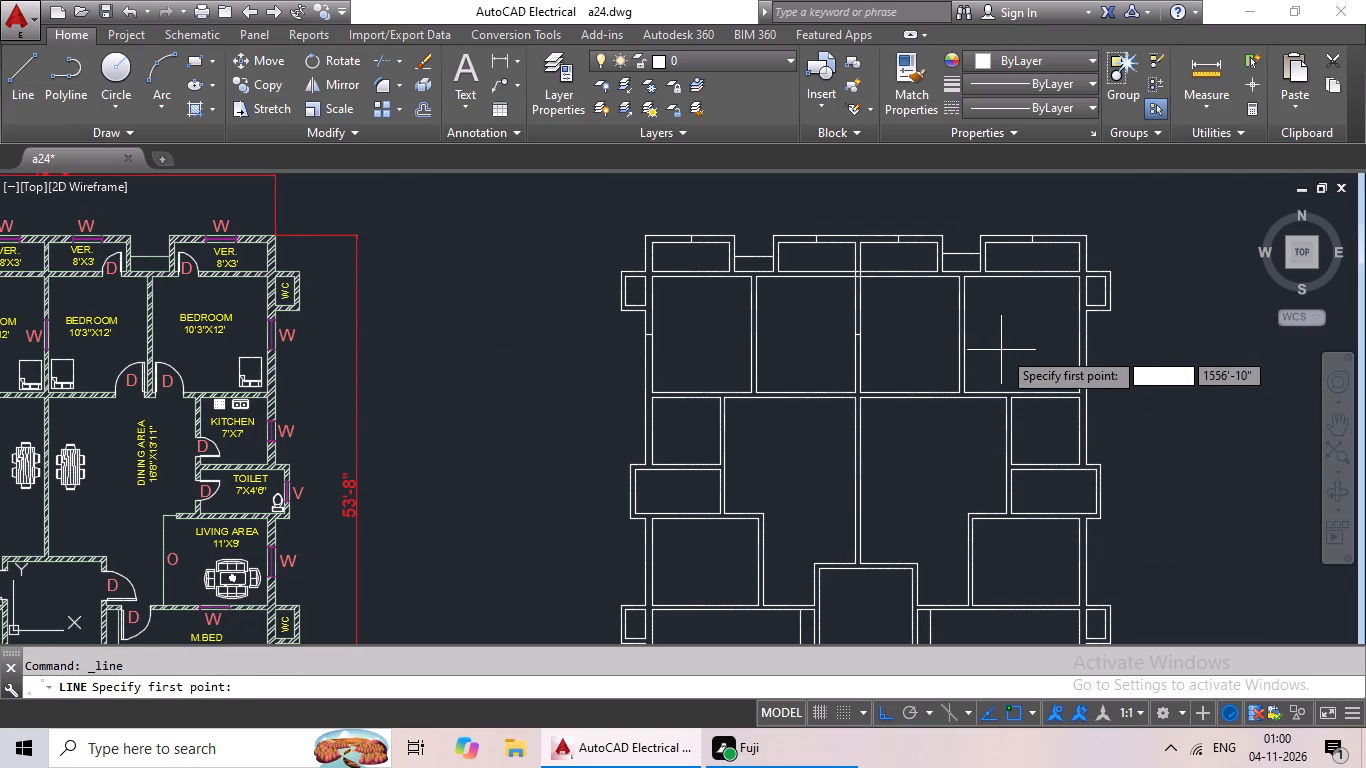
pyautogui.moveTo(1086, 346); pyautogui.dragTo(927, 356, button='middle')
pyautogui.scroll(2, 972, 360)
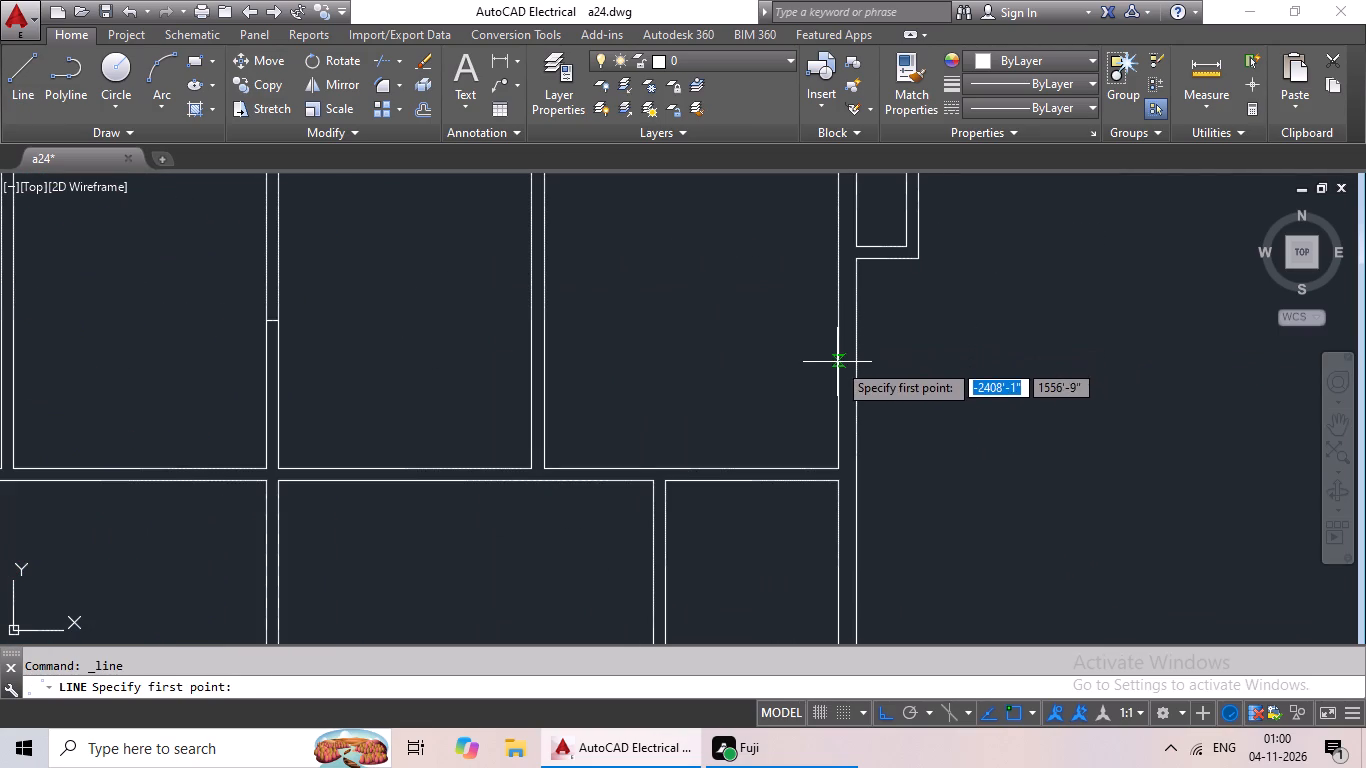
pyautogui.scroll(-2, 842, 375)
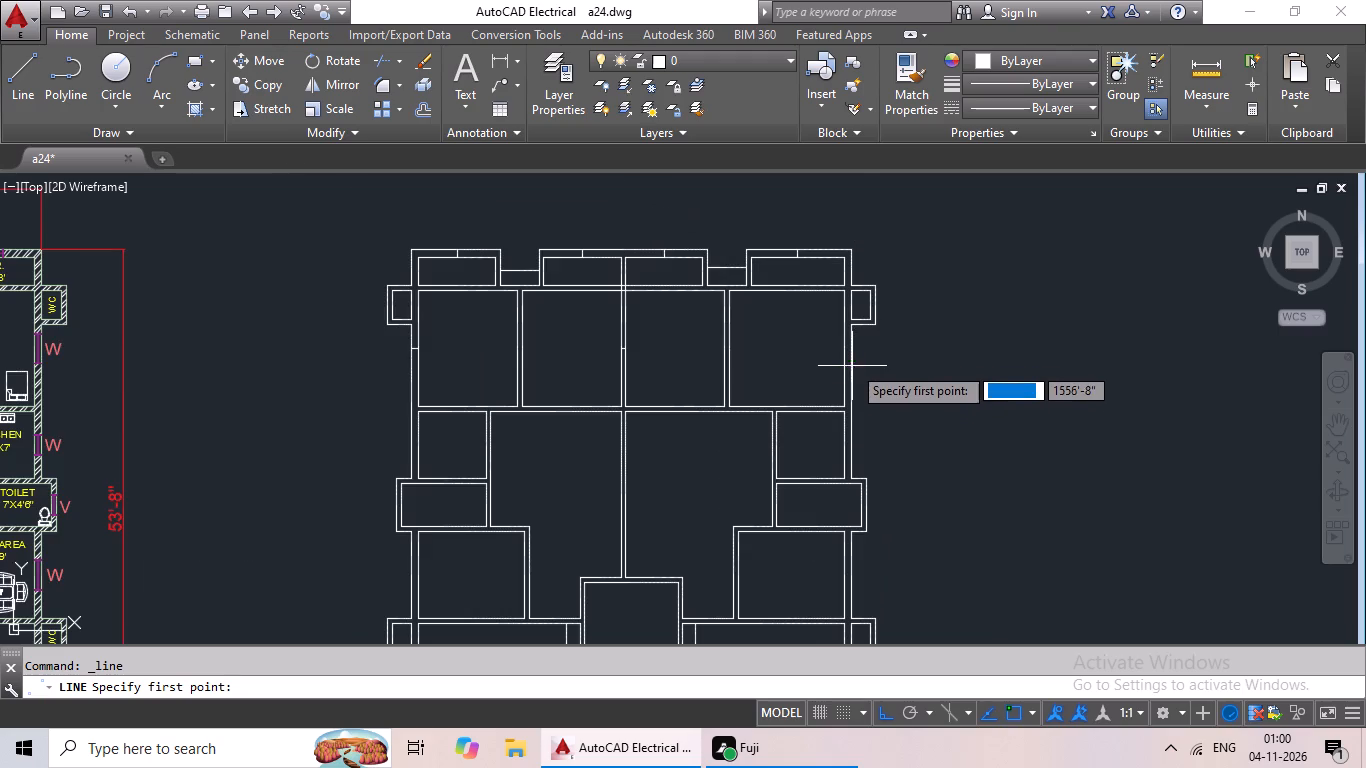
pyautogui.scroll(2, 852, 351)
pyautogui.click(834, 346)
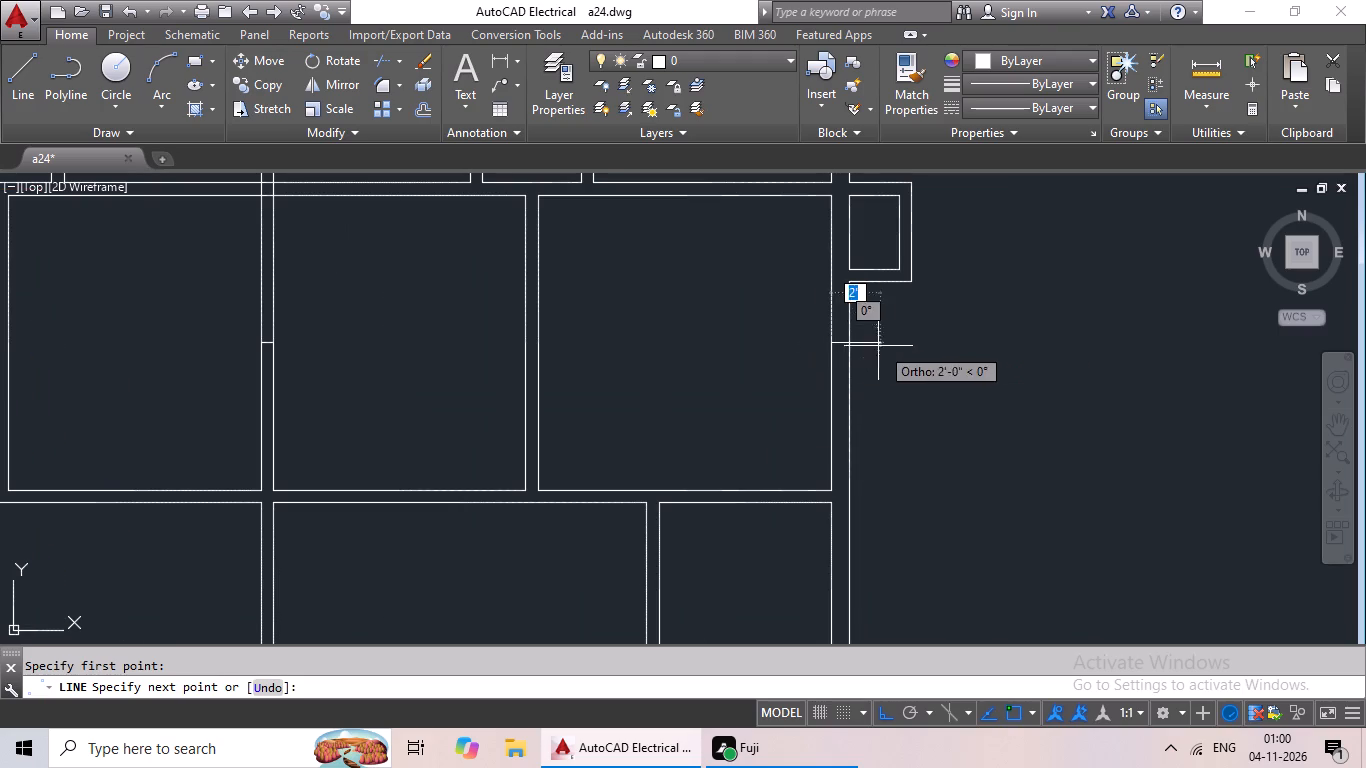
pyautogui.click(854, 344)
pyautogui.scroll(-1, 988, 342)
pyautogui.press('Escape')
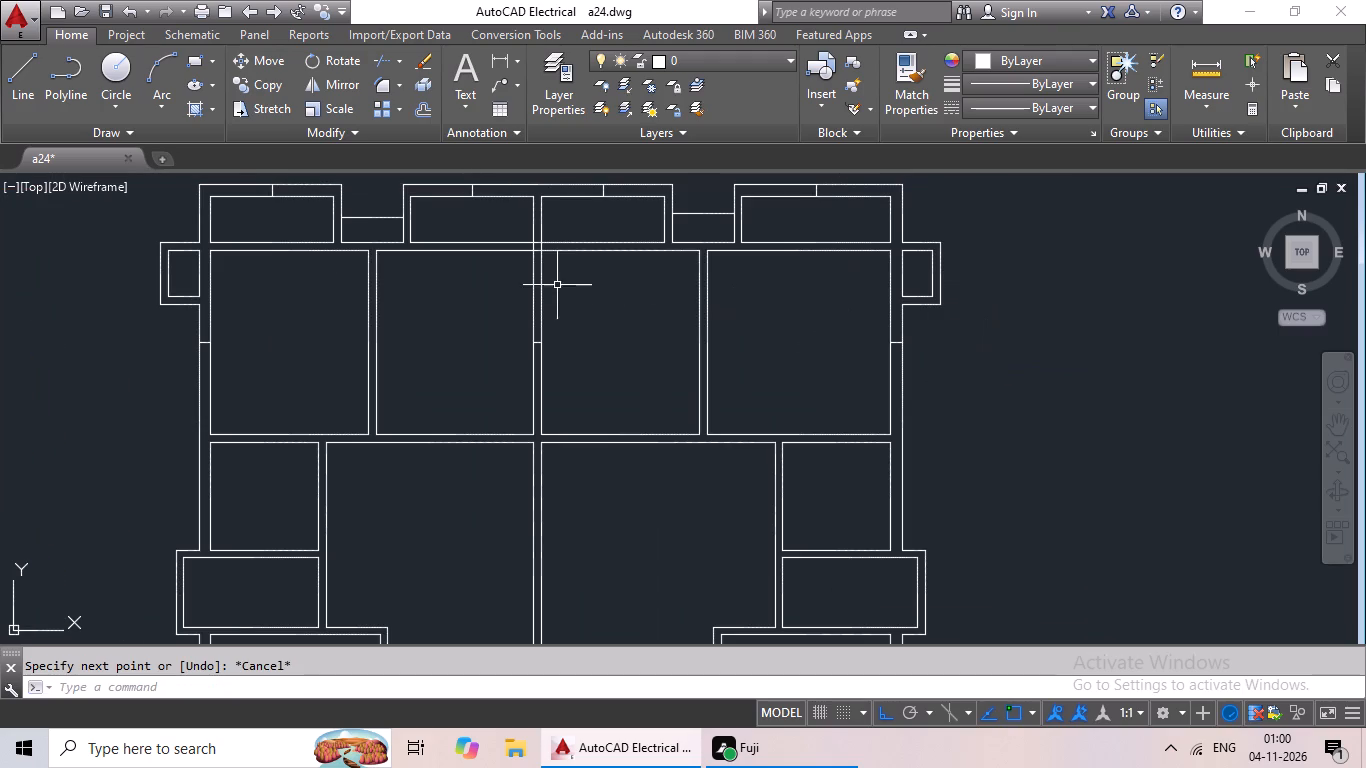
# Draw a 9" horizontal line across the left kitchen's outer wall, from the inner line's midpoint to the outer line.
pyautogui.moveTo(24, 100); pyautogui.dragTo(31, 122)
pyautogui.scroll(-2, 396, 353)
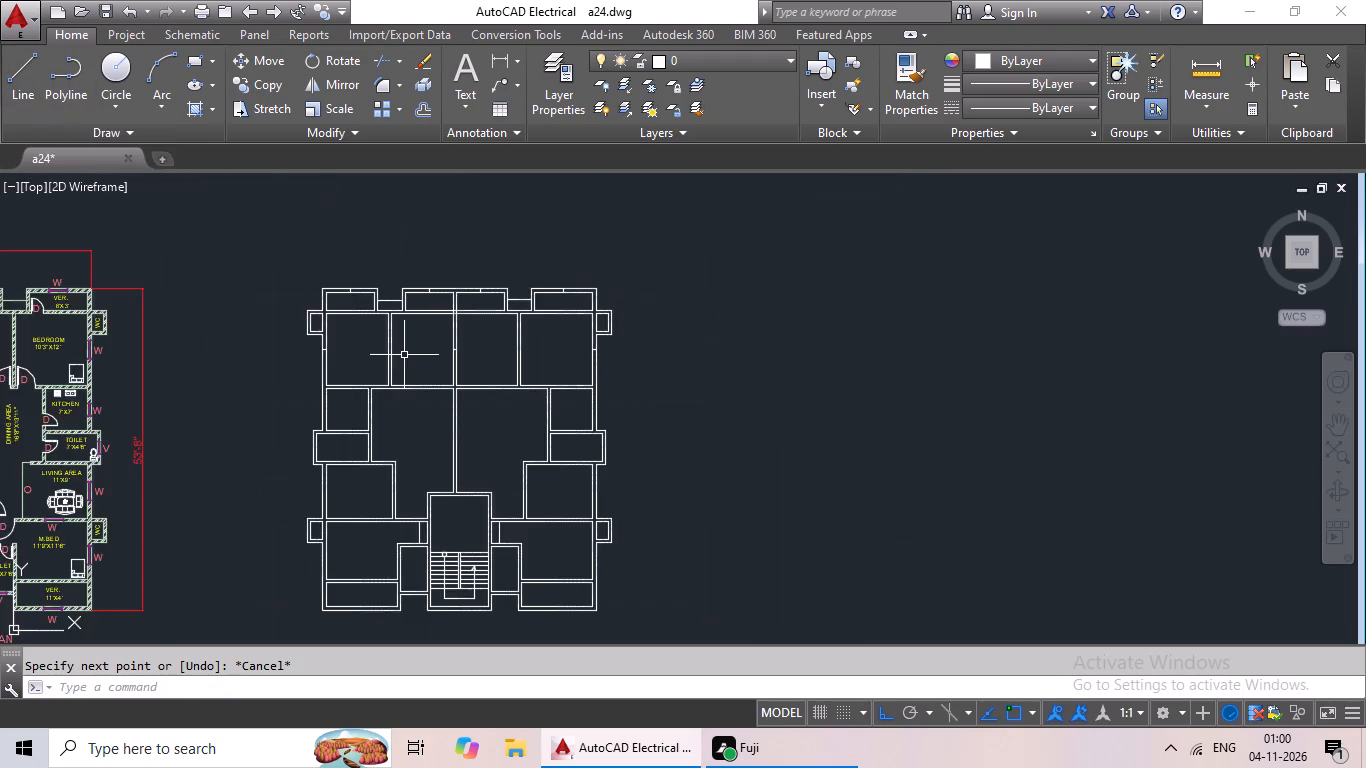
pyautogui.moveTo(405, 355); pyautogui.dragTo(671, 362, button='middle')
pyautogui.scroll(1, 560, 418)
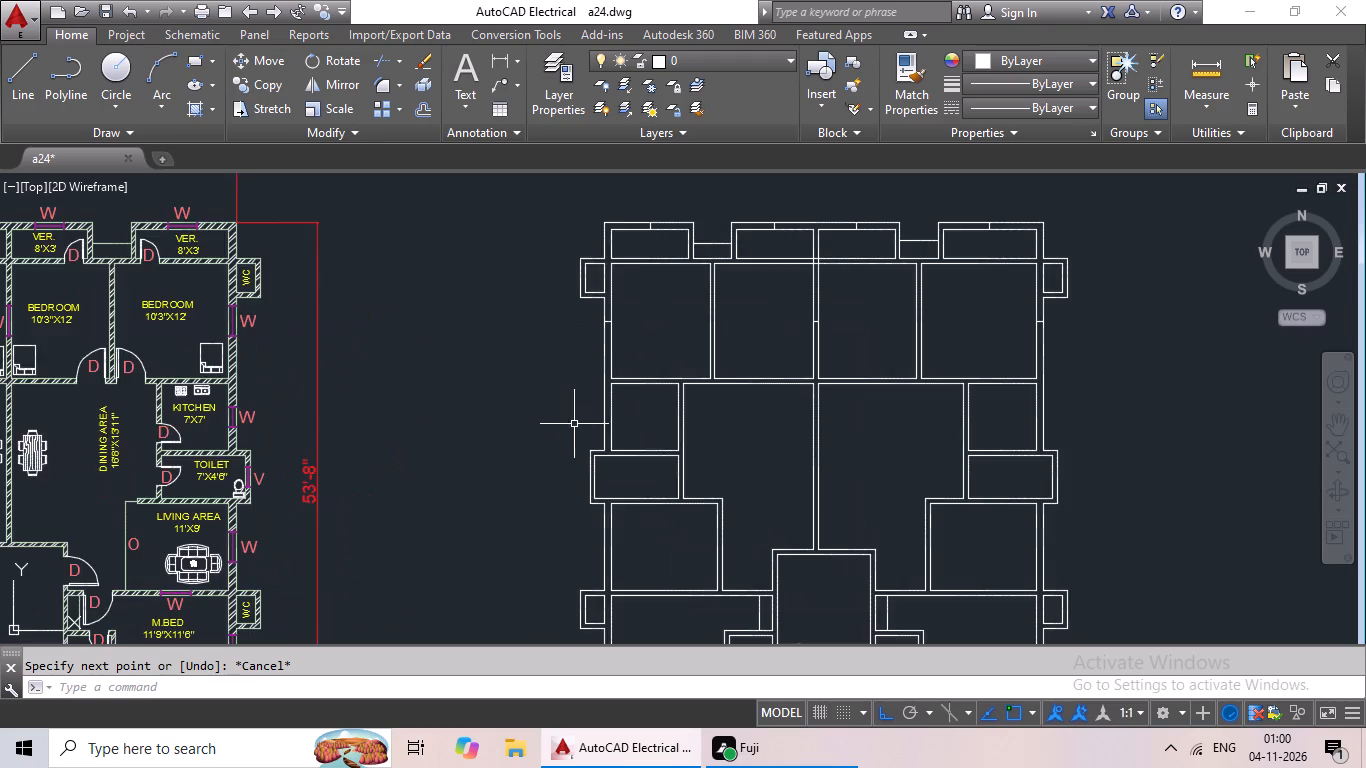
pyautogui.scroll(2, 617, 415)
pyautogui.click(29, 99)
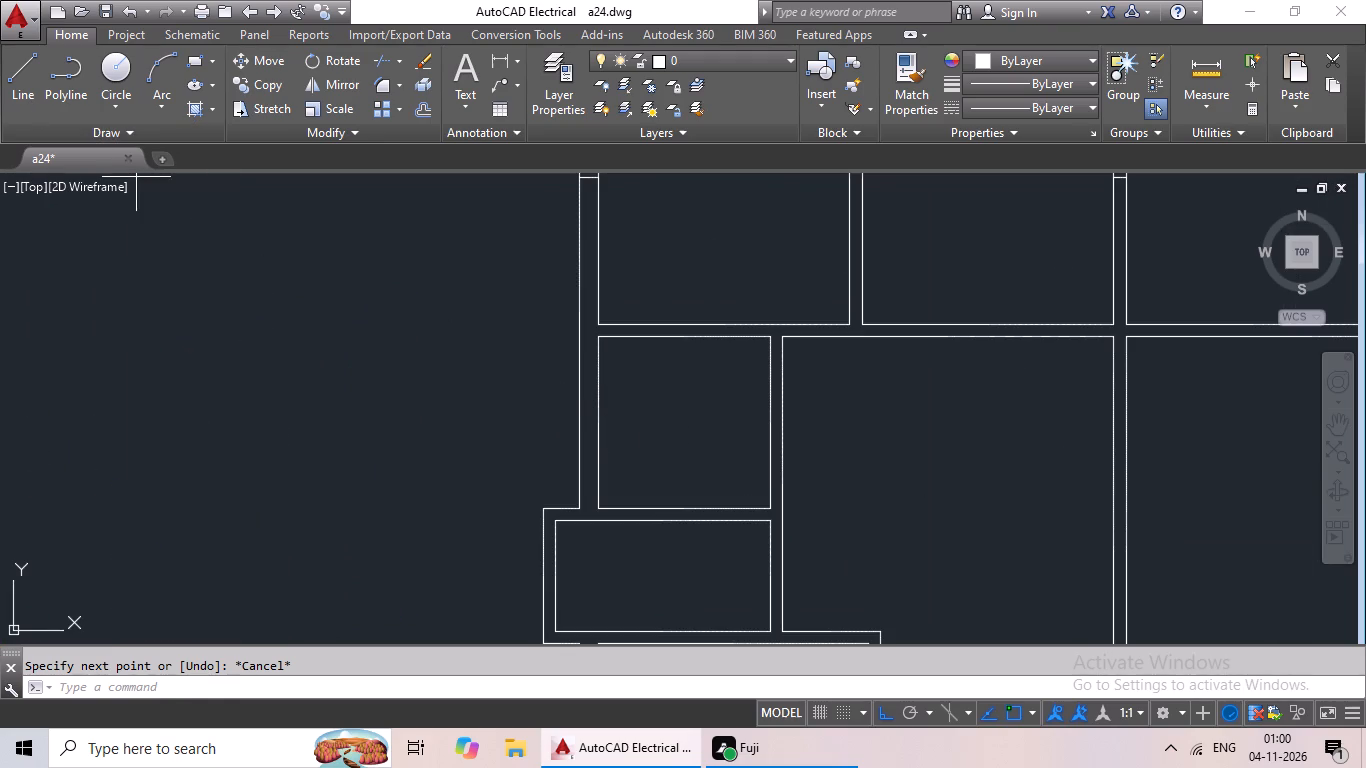
pyautogui.click(601, 425)
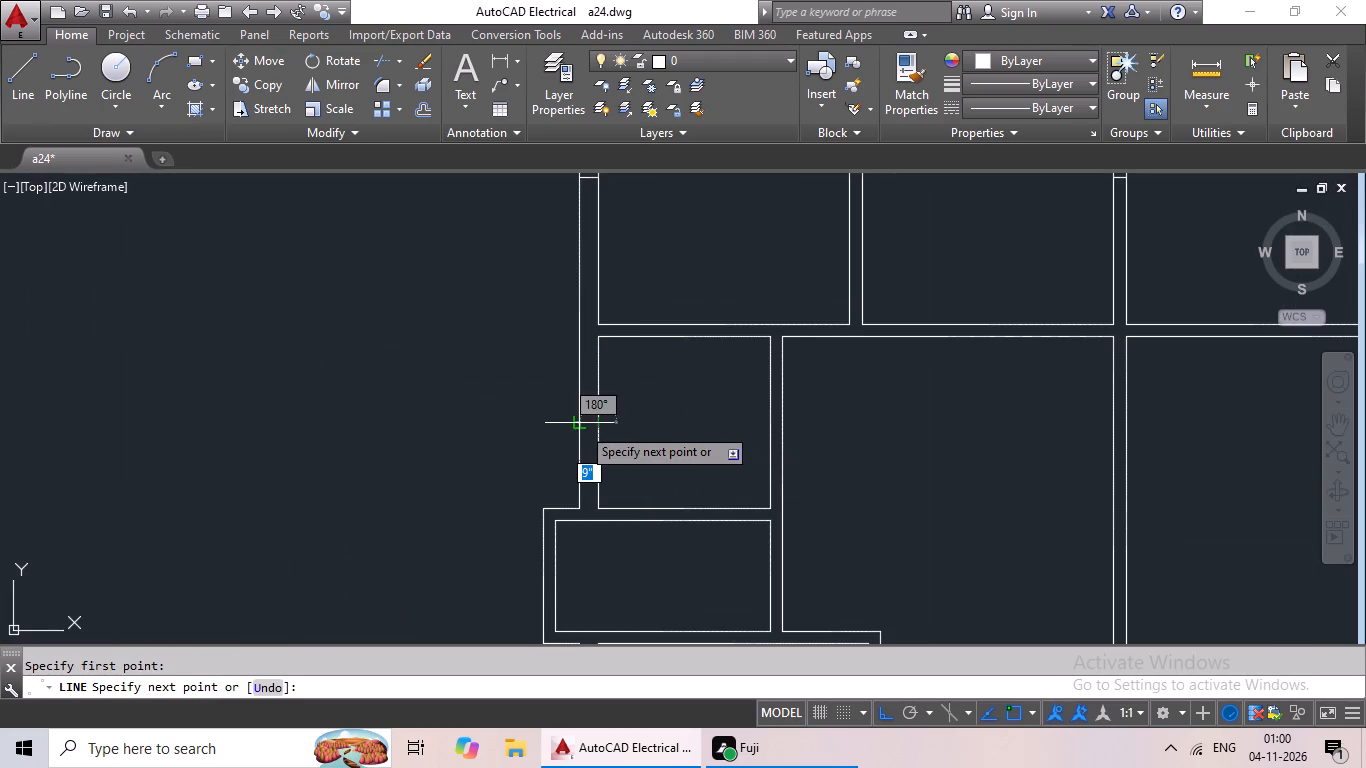
pyautogui.click(581, 426)
pyautogui.press('Escape')
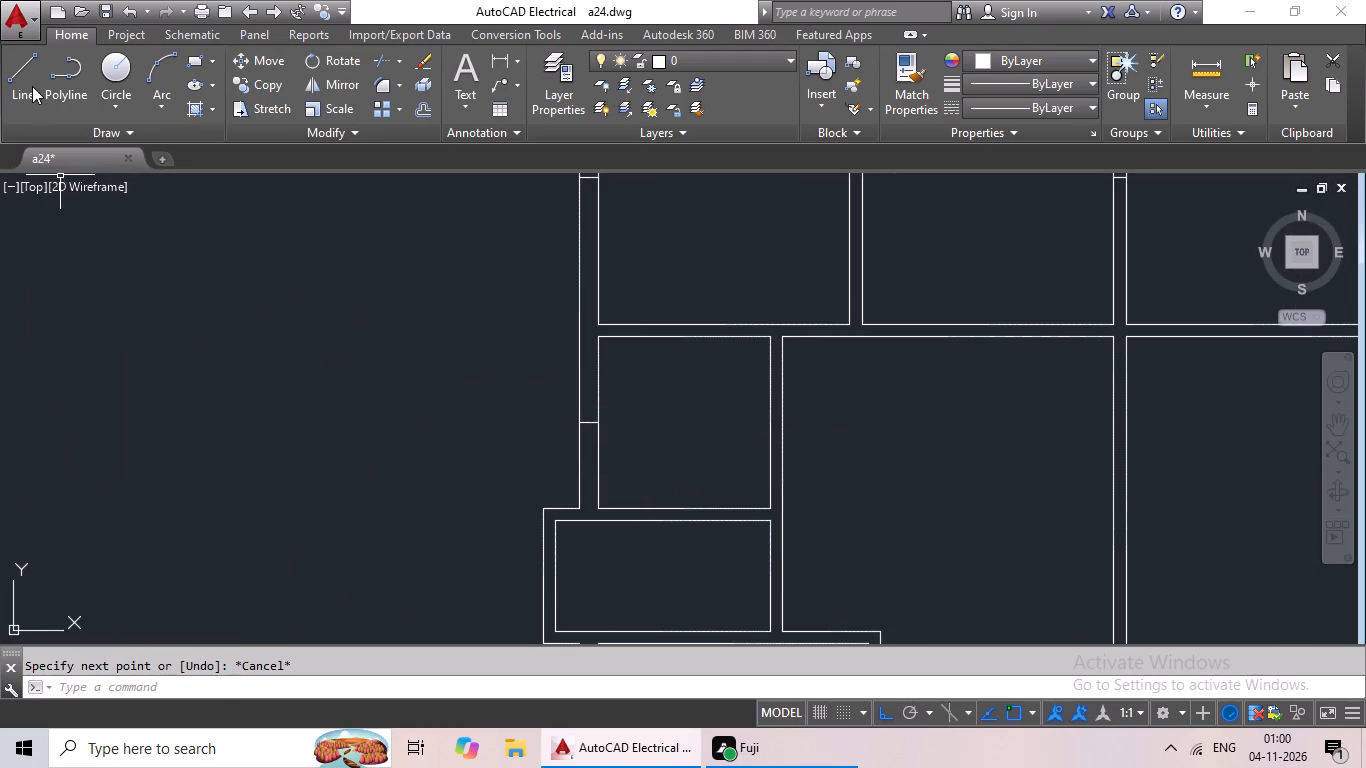
# Draw a horizontal line across the right kitchen's outer wall, from the inner line's midpoint to the outer line.
pyautogui.moveTo(32, 86); pyautogui.dragTo(36, 99)
pyautogui.scroll(-2, 443, 358)
pyautogui.moveTo(673, 415); pyautogui.dragTo(523, 423, button='middle')
pyautogui.scroll(2, 793, 388)
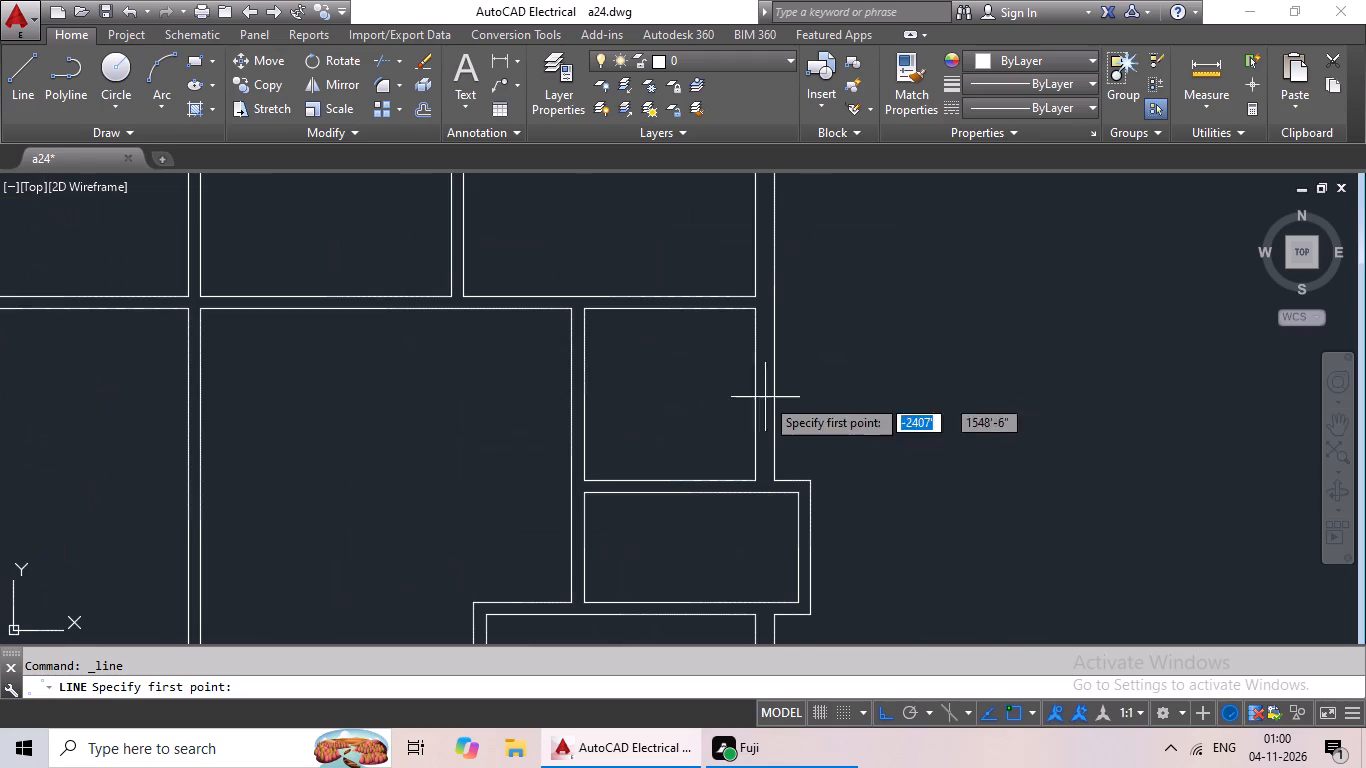
pyautogui.click(751, 393)
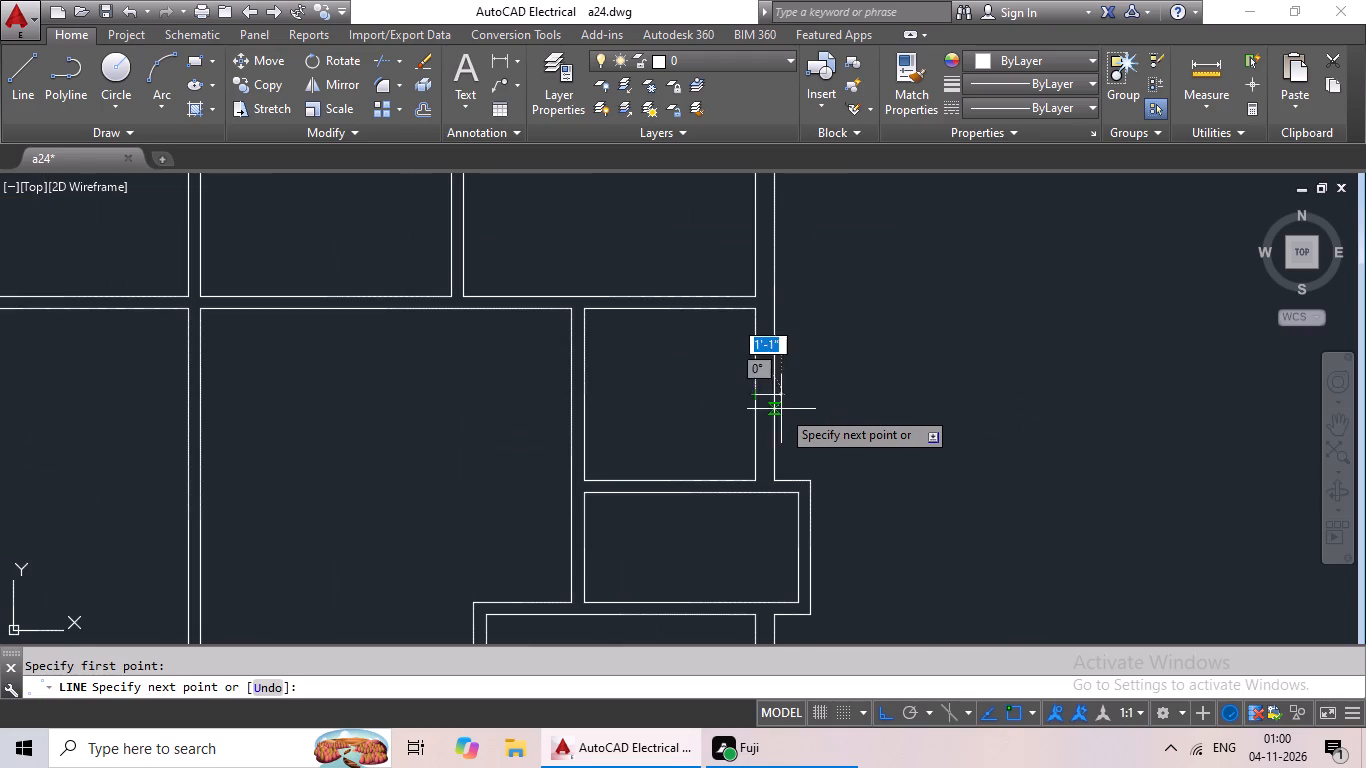
pyautogui.click(775, 393)
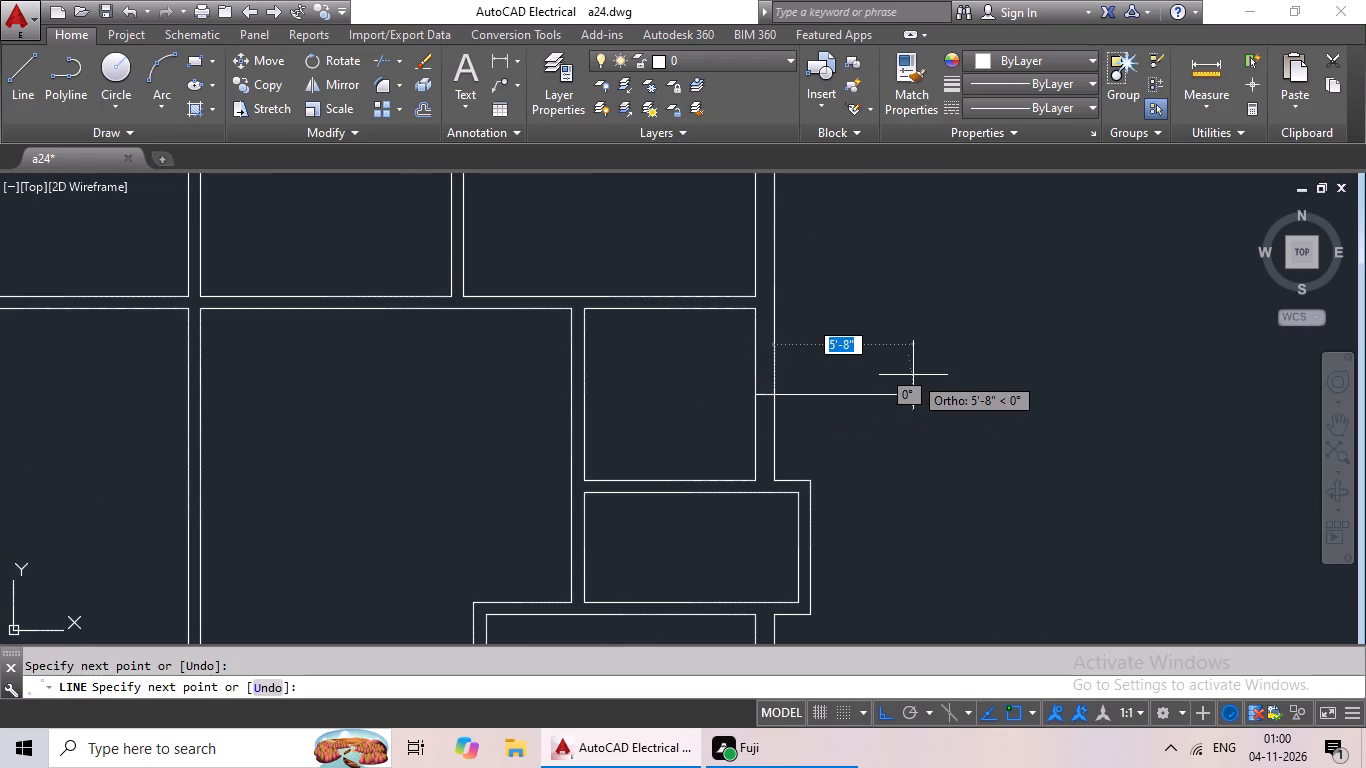
pyautogui.press('Escape')
# Draw a horizontal line across the outer wall of the projecting left toilet, from the inner line's midpoint to the outer line.
pyautogui.scroll(-2, 904, 381)
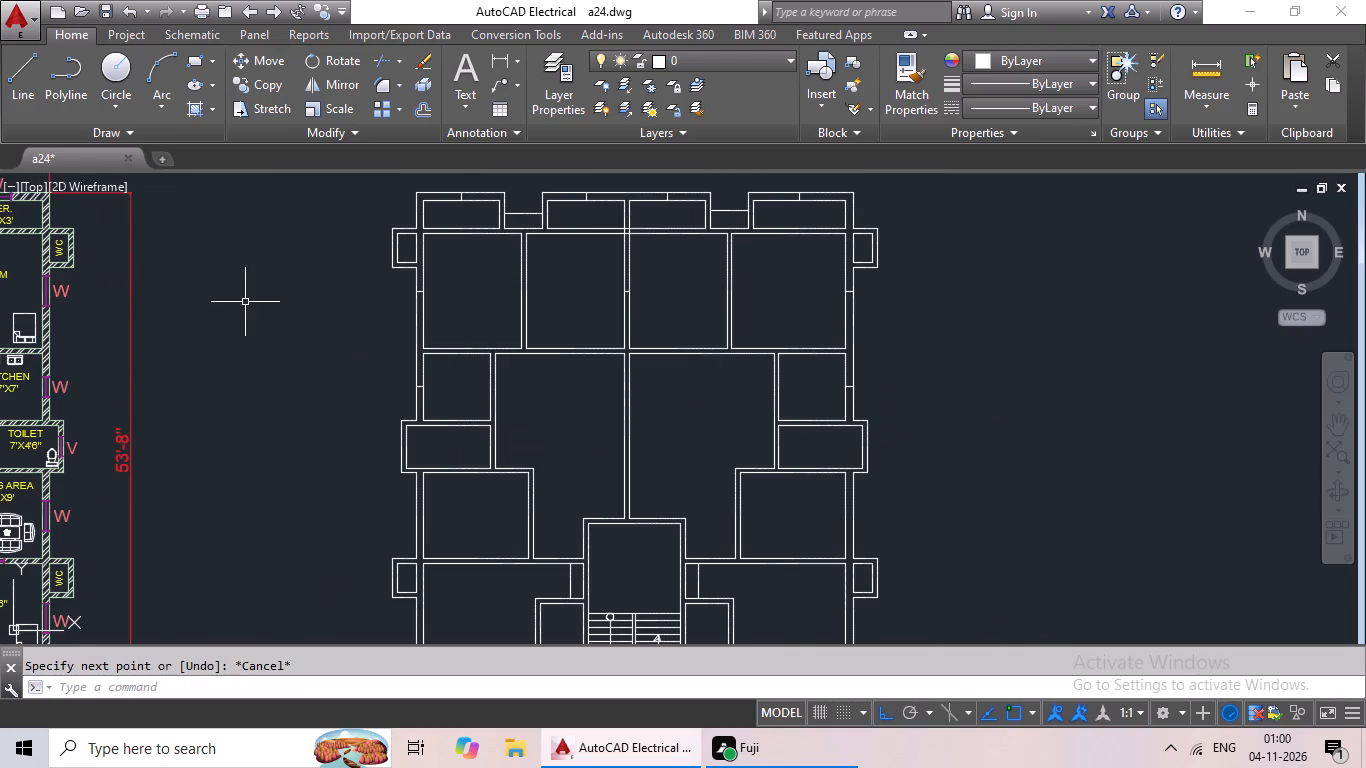
pyautogui.click(33, 94)
pyautogui.scroll(-2, 243, 309)
pyautogui.moveTo(244, 310); pyautogui.dragTo(391, 342, button='middle')
pyautogui.middleClick(407, 343)
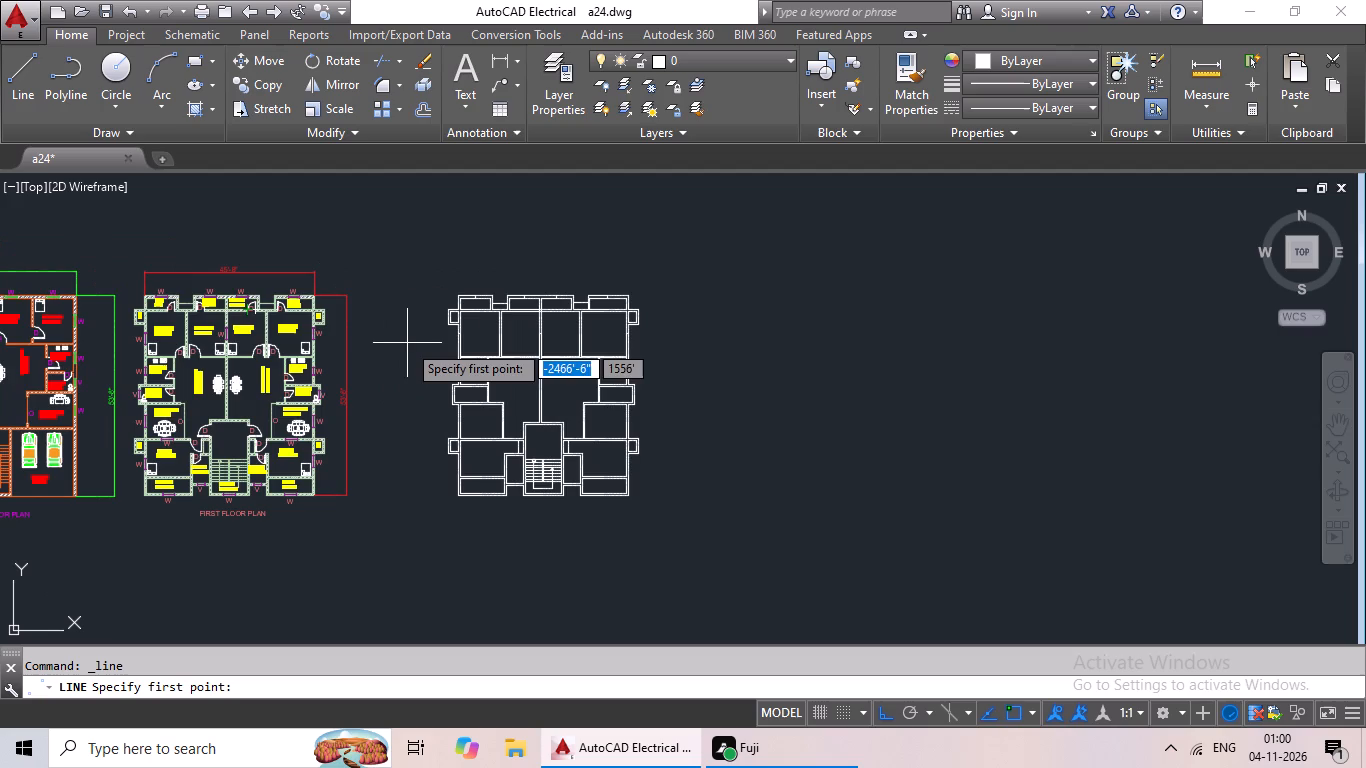
pyautogui.scroll(1, 428, 382)
pyautogui.moveTo(428, 382); pyautogui.dragTo(627, 391, button='middle')
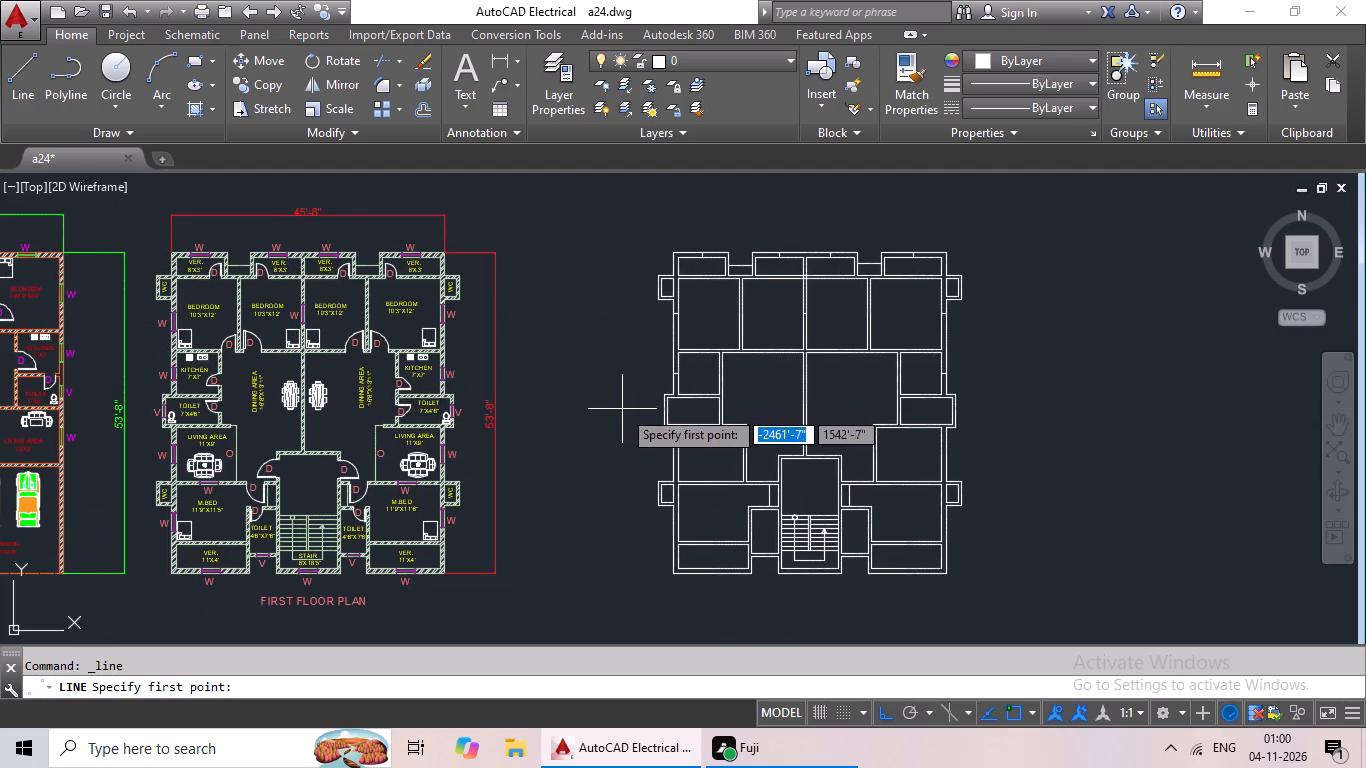
pyautogui.scroll(2, 622, 410)
pyautogui.scroll(2, 742, 421)
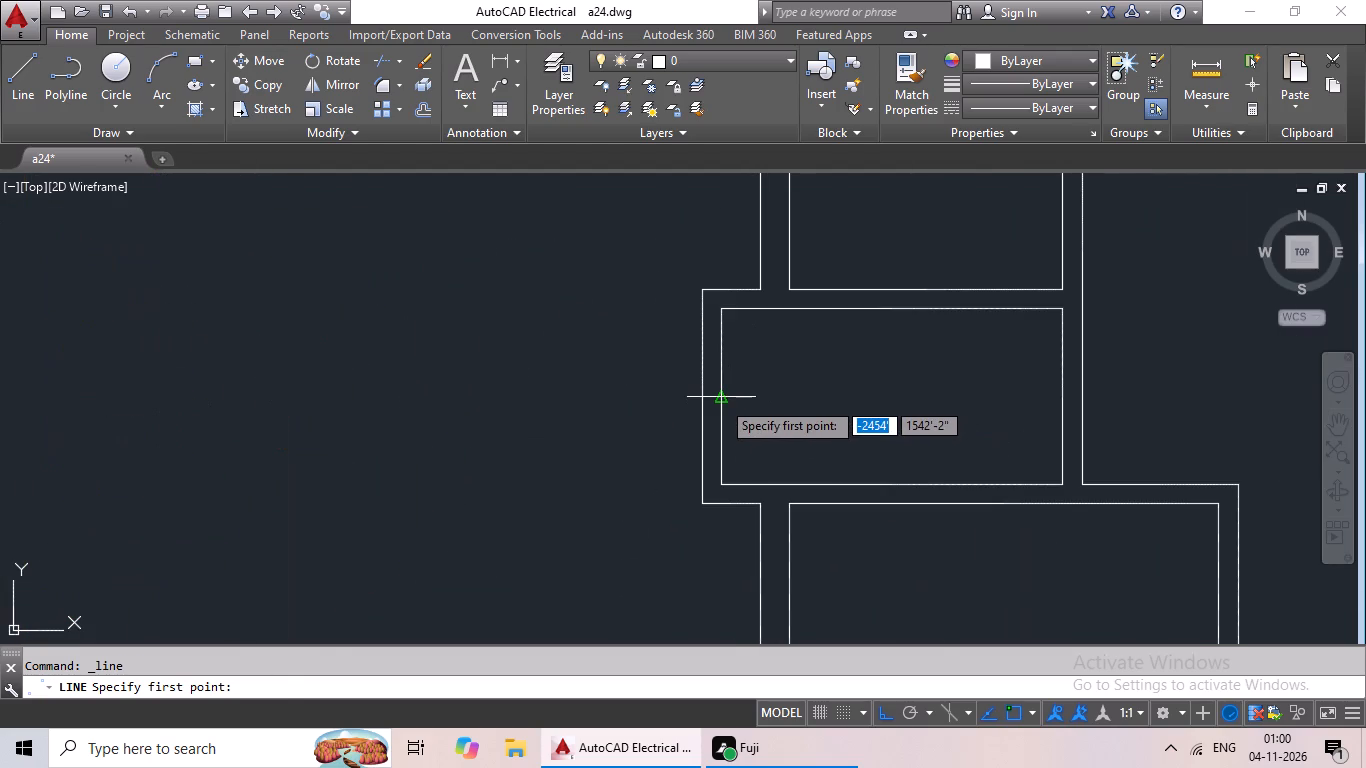
pyautogui.click(721, 399)
pyautogui.click(702, 399)
pyautogui.press('Escape')
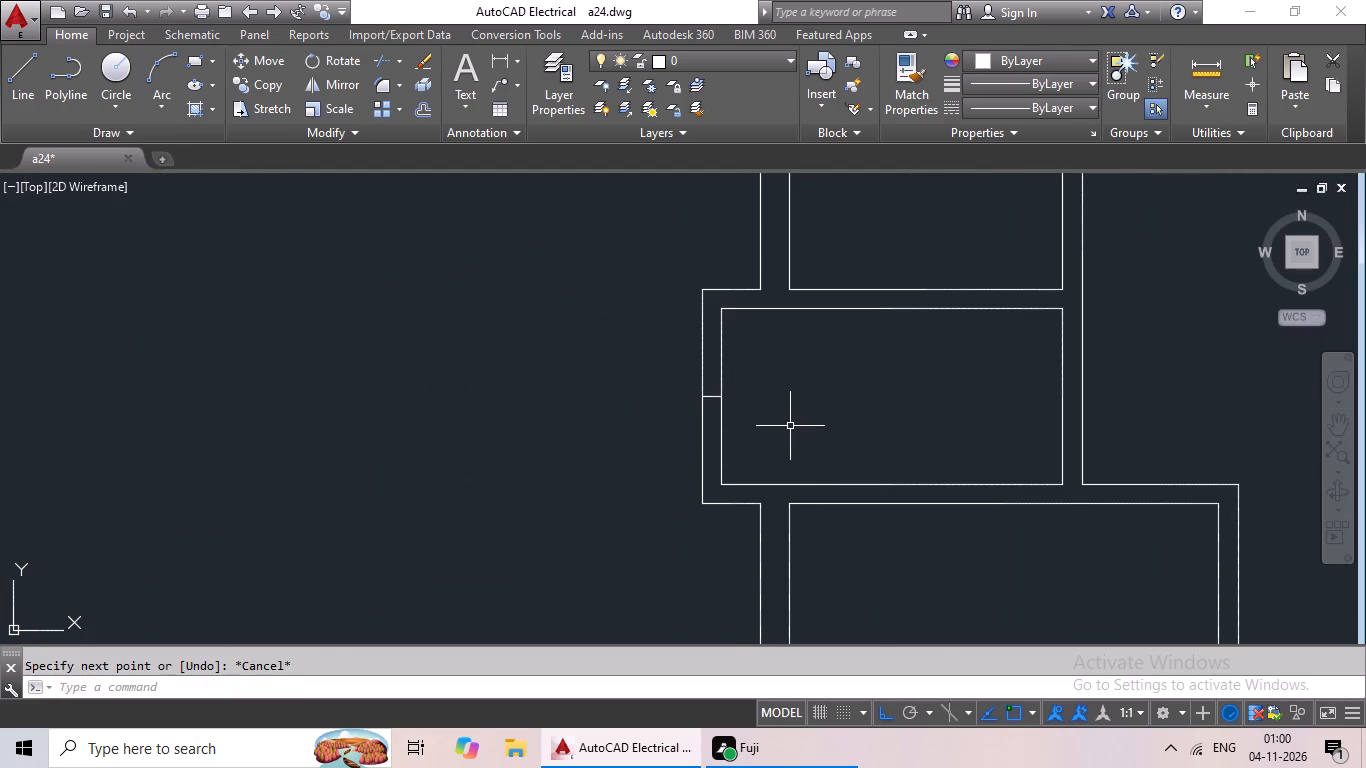
# Draw a horizontal line across the outer wall of the projecting right toilet, from the inner line's midpoint to the outer line.
pyautogui.scroll(-2, 1209, 320)
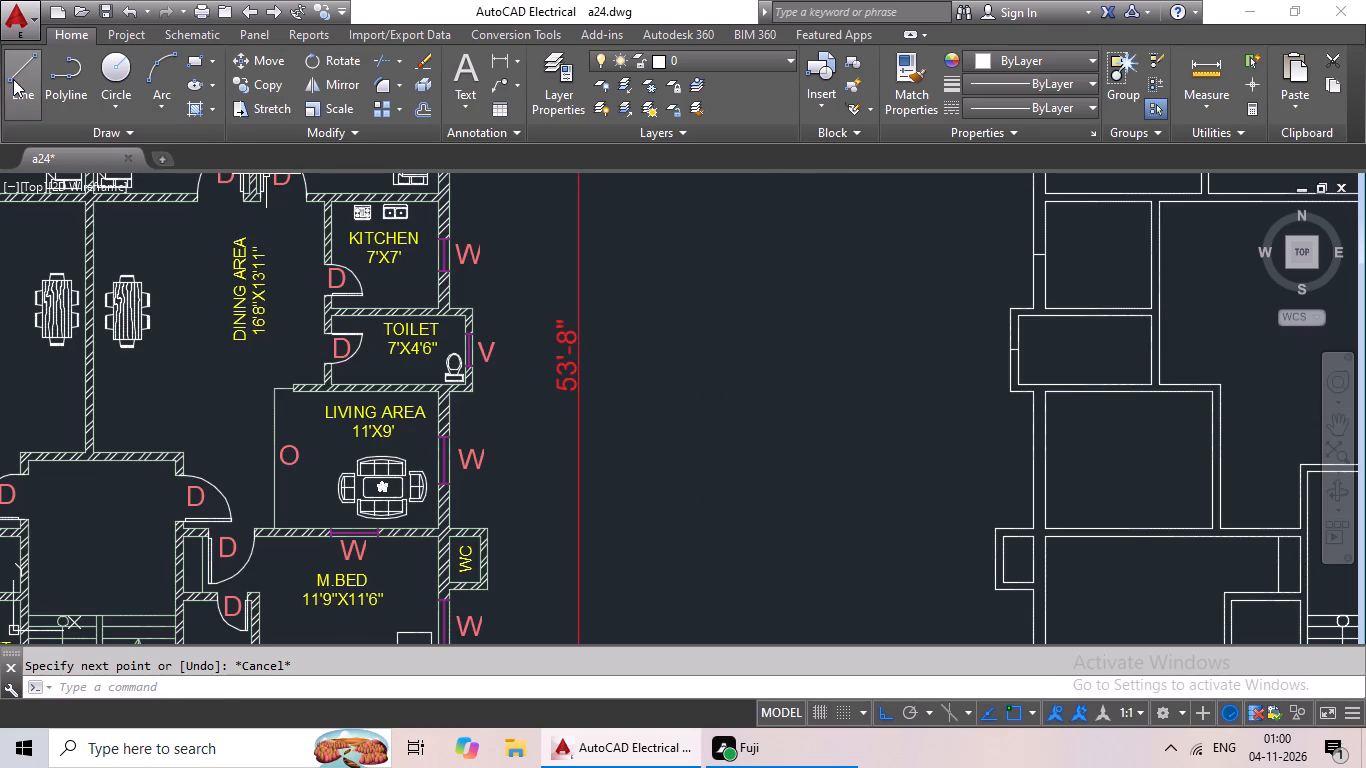
pyautogui.click(13, 79)
pyautogui.scroll(-2, 387, 291)
pyautogui.moveTo(545, 312); pyautogui.dragTo(480, 329, button='middle')
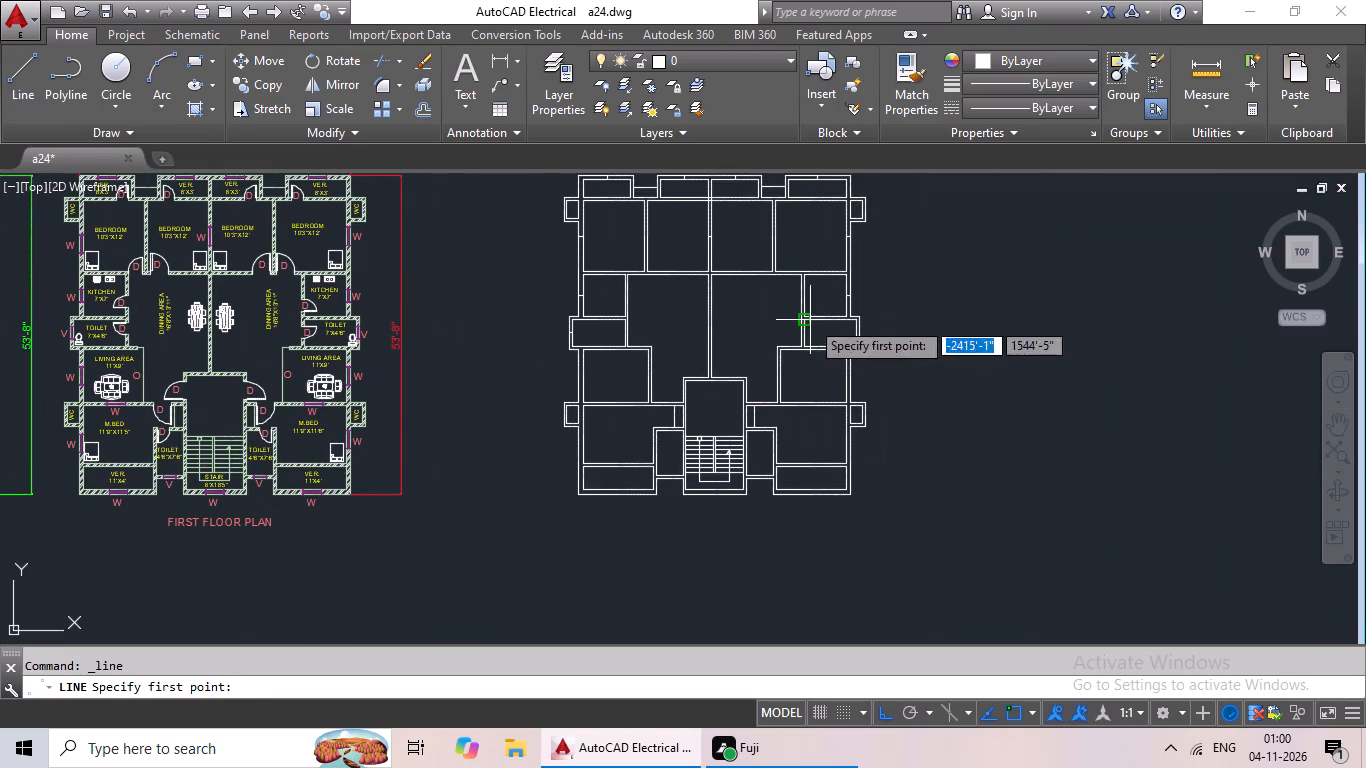
pyautogui.scroll(3, 887, 339)
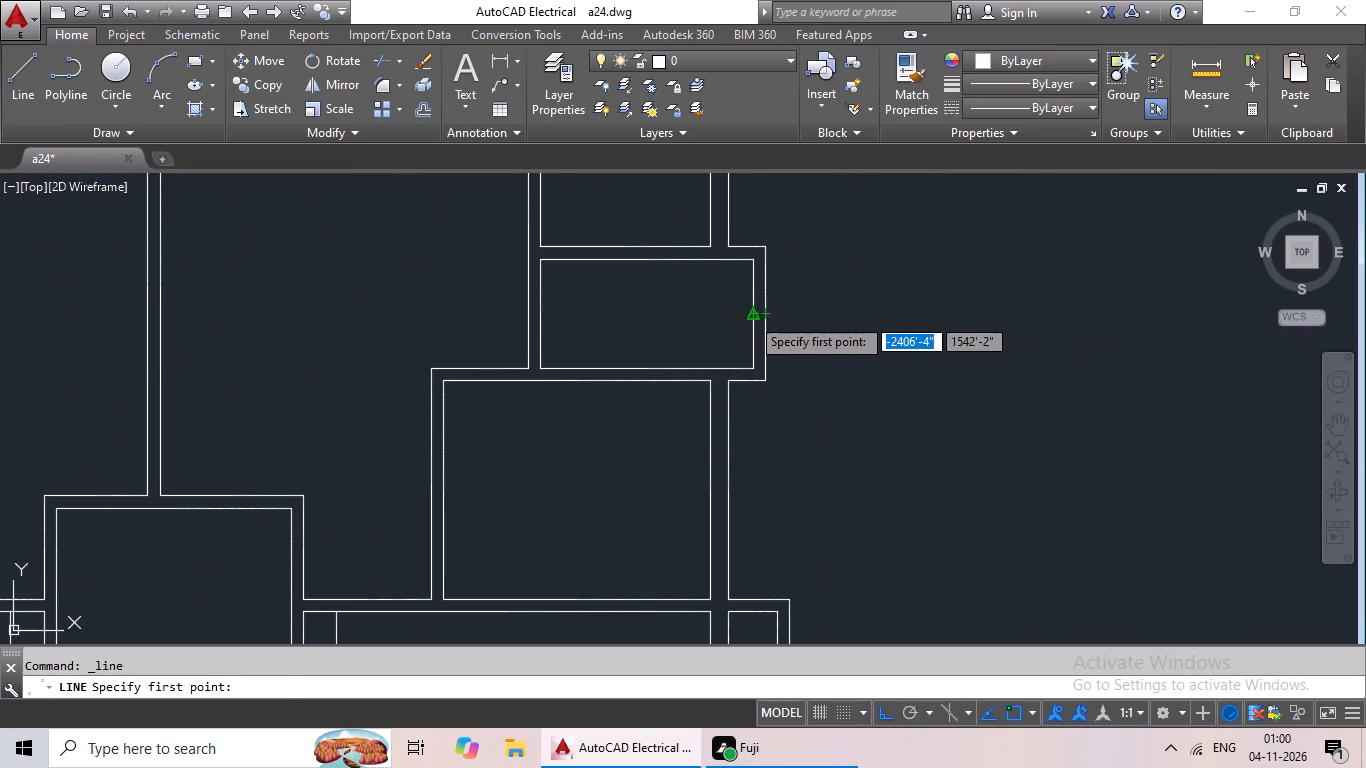
pyautogui.click(750, 316)
pyautogui.click(762, 315)
pyautogui.press('Escape')
# Draw a horizontal line across the right living area's outer wall, from the inner line's midpoint to the outer line.
pyautogui.scroll(-1, 839, 302)
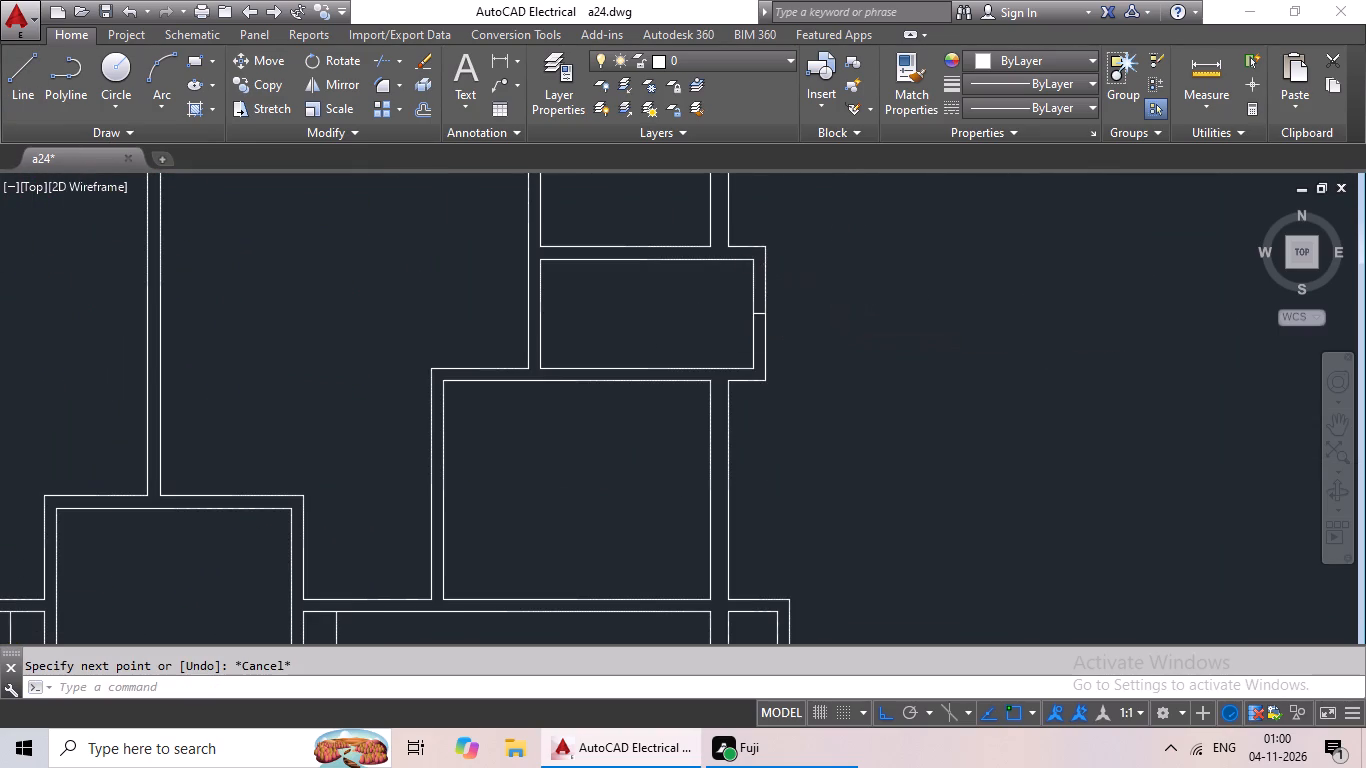
pyautogui.click(32, 93)
pyautogui.scroll(-1, 365, 286)
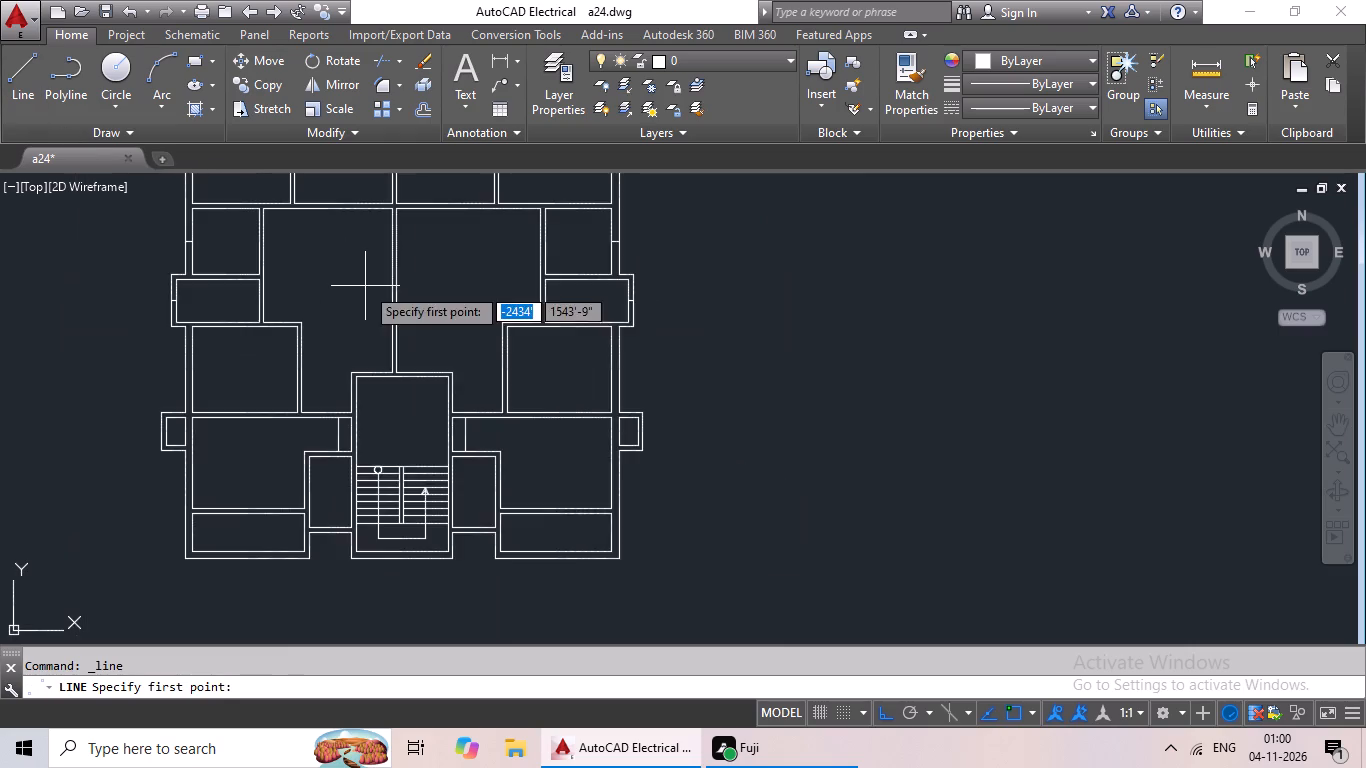
pyautogui.moveTo(370, 288); pyautogui.dragTo(632, 271, button='middle')
pyautogui.scroll(-1, 640, 269)
pyautogui.scroll(1, 812, 324)
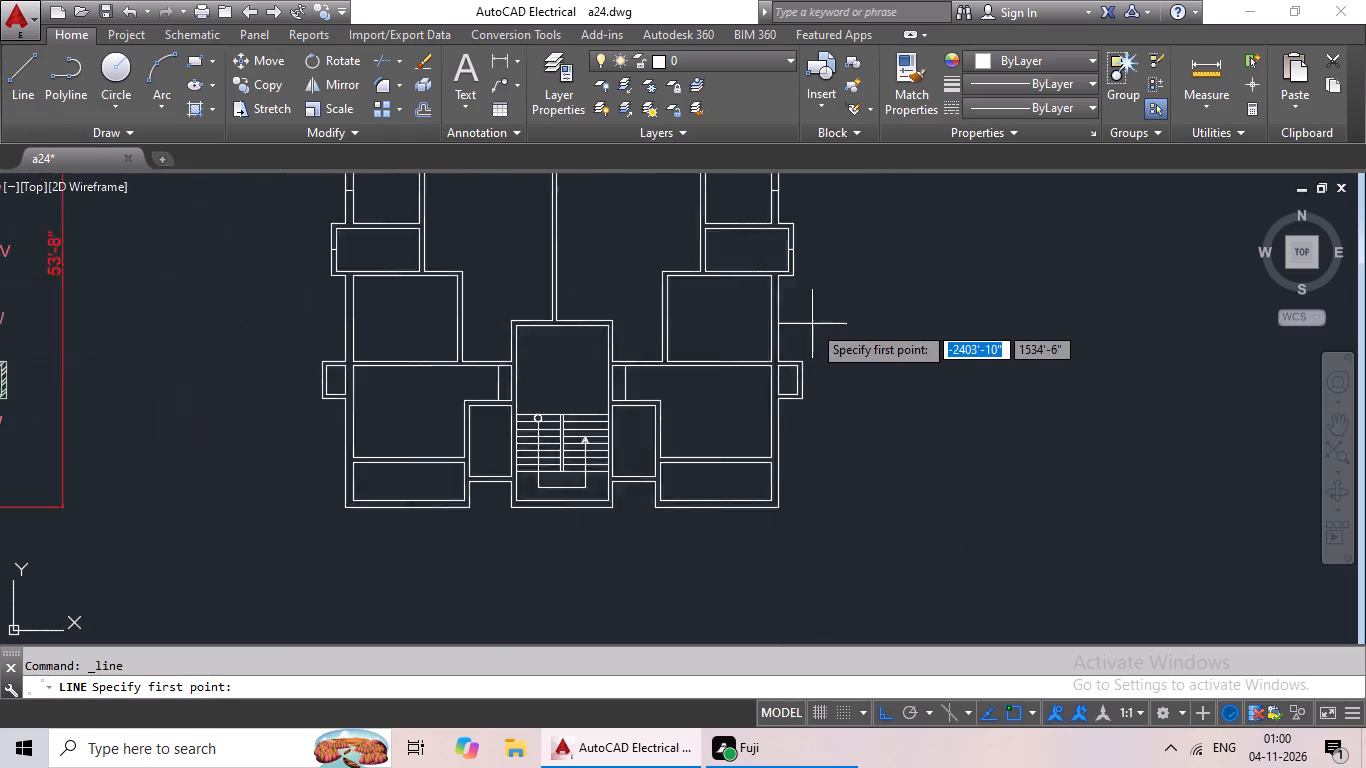
pyautogui.scroll(3, 812, 324)
pyautogui.click(648, 289)
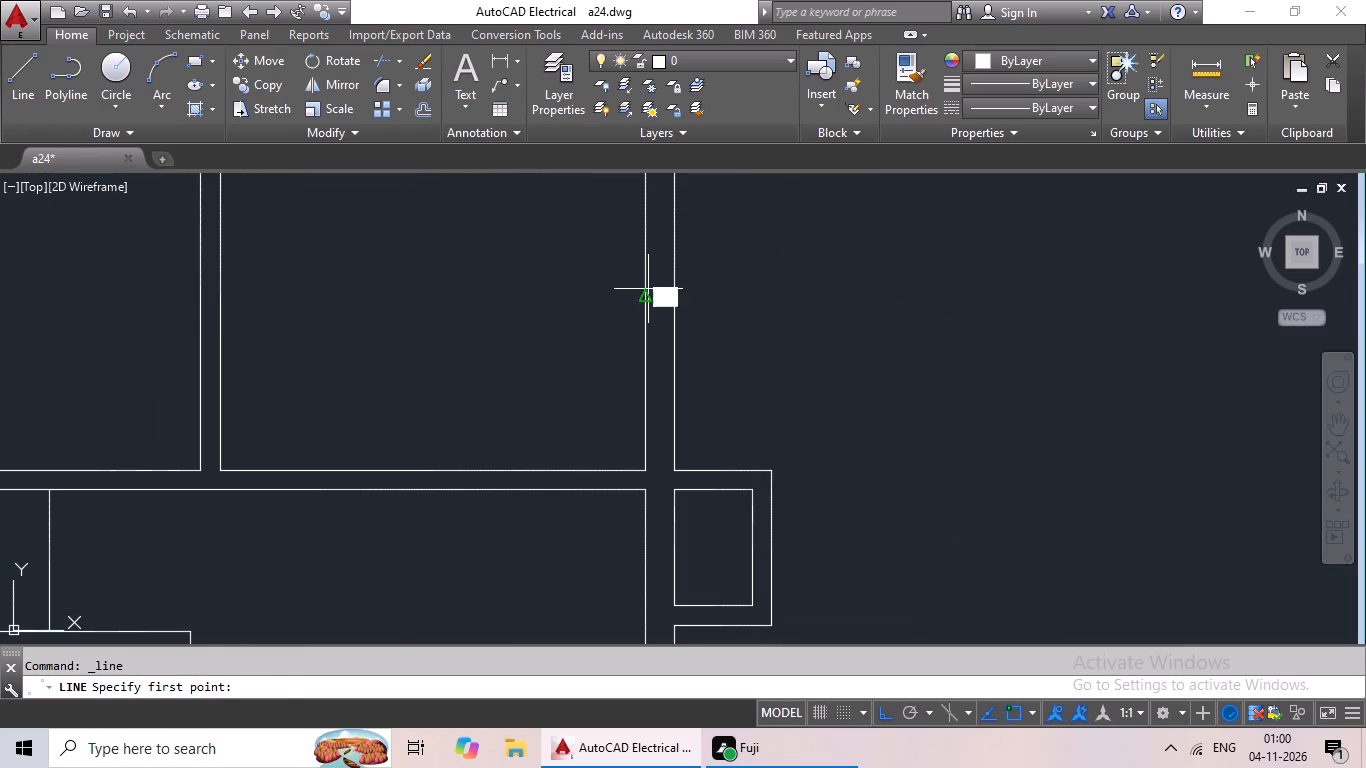
pyautogui.click(647, 300)
pyautogui.click(673, 301)
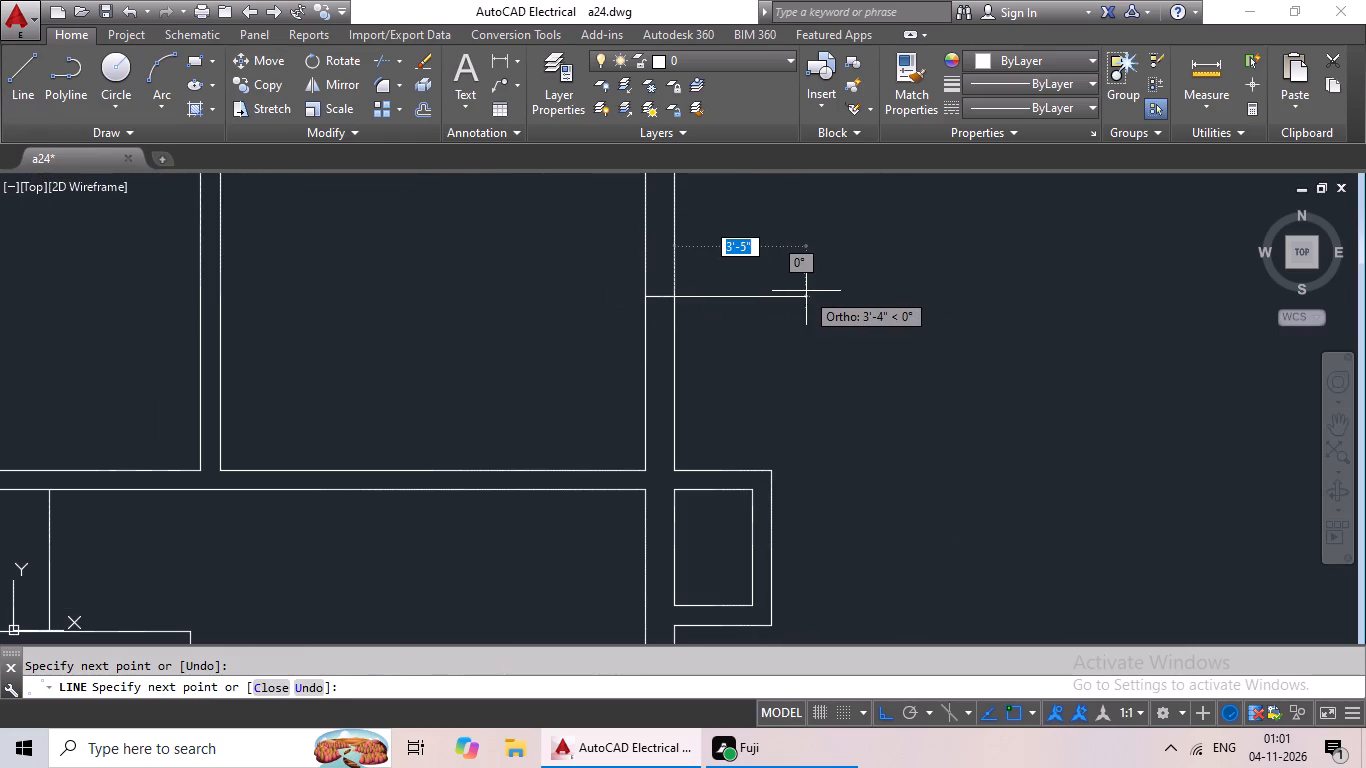
pyautogui.press('Escape')
# Draw a horizontal line across the left living area's outer wall, from the inner line's midpoint to the outer line.
pyautogui.click(22, 96)
pyautogui.scroll(-2, 443, 331)
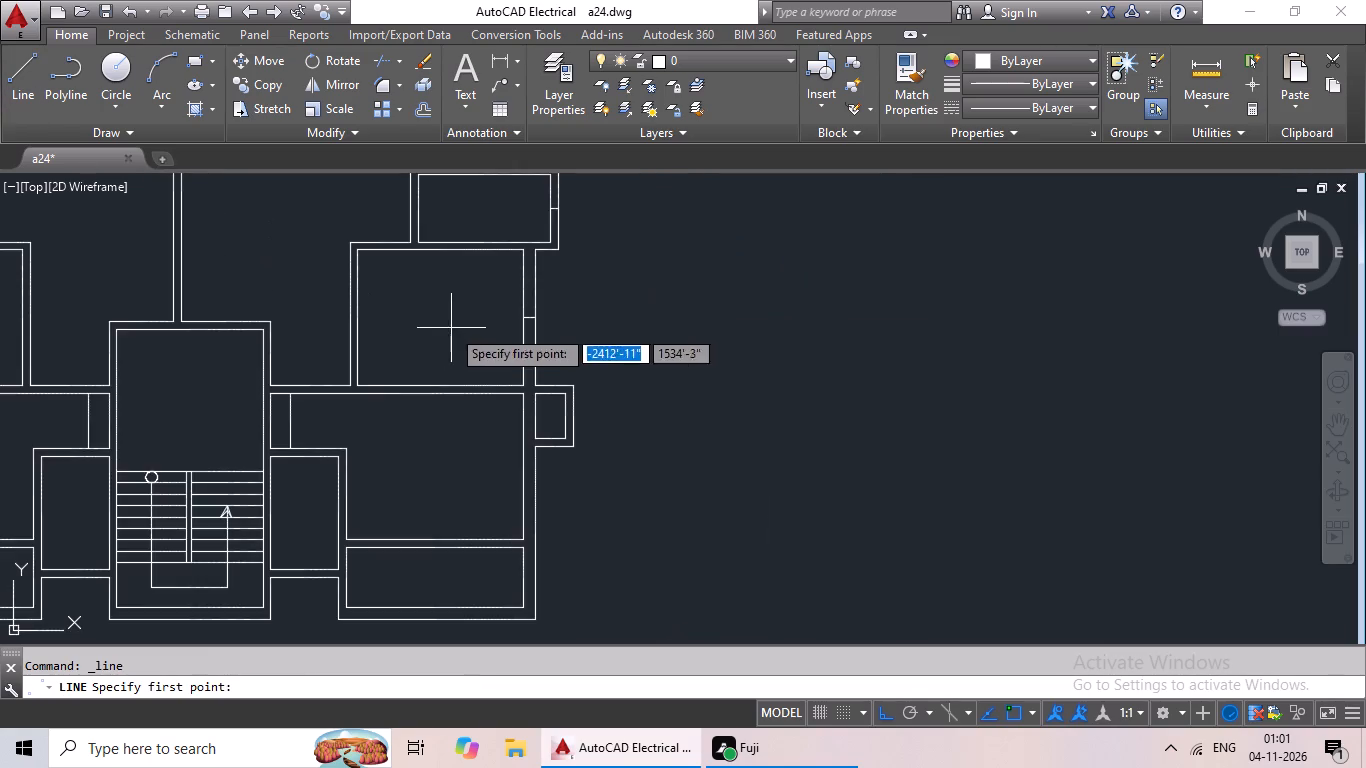
pyautogui.moveTo(451, 328); pyautogui.dragTo(767, 328, button='middle')
pyautogui.moveTo(549, 313); pyautogui.dragTo(894, 368, button='middle')
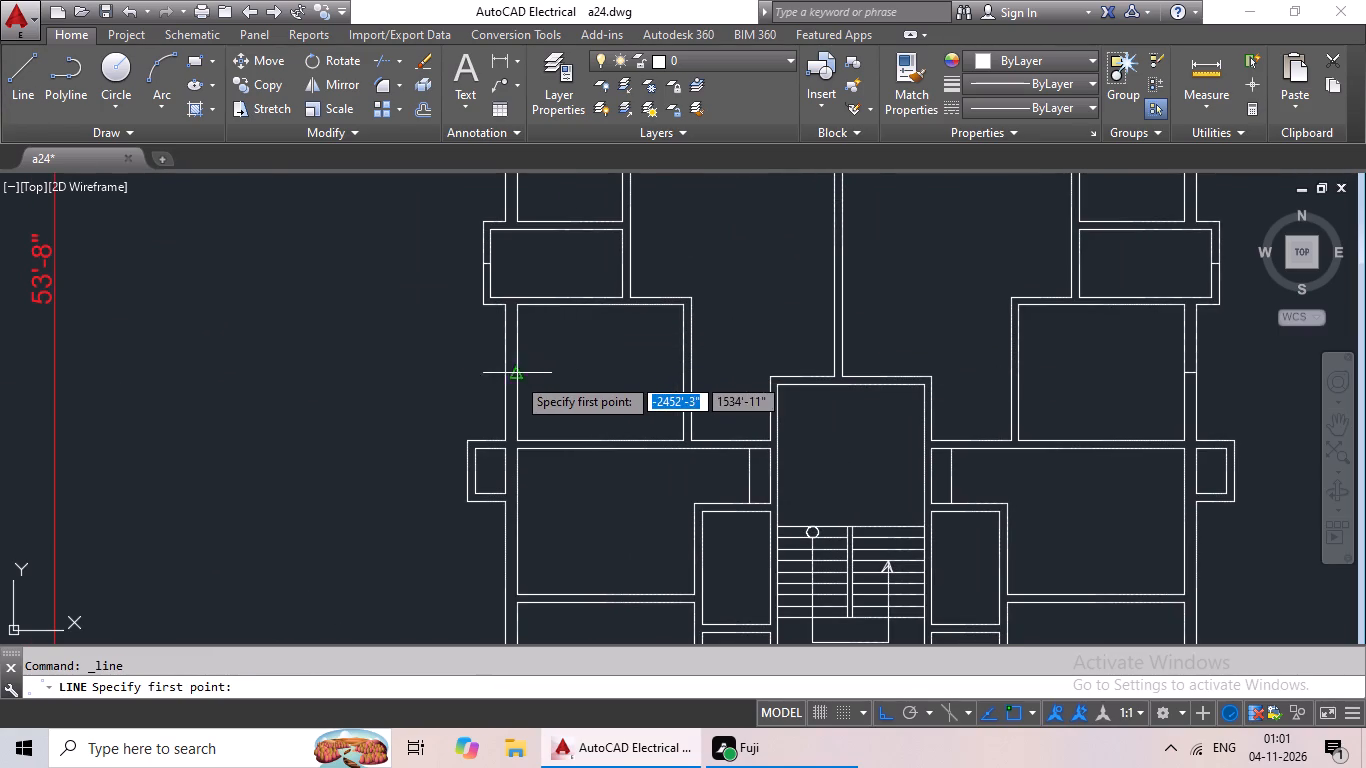
pyautogui.click(515, 373)
pyautogui.click(505, 371)
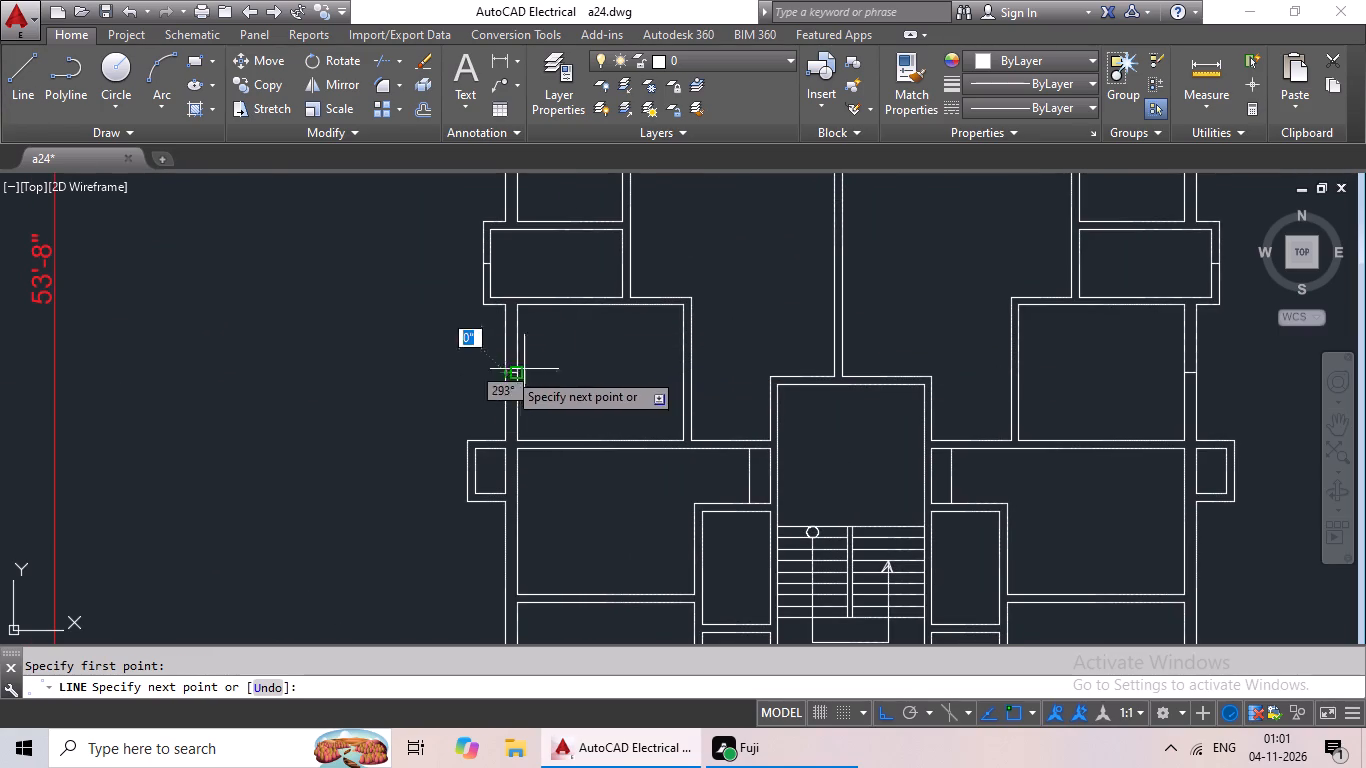
pyautogui.press('Escape')
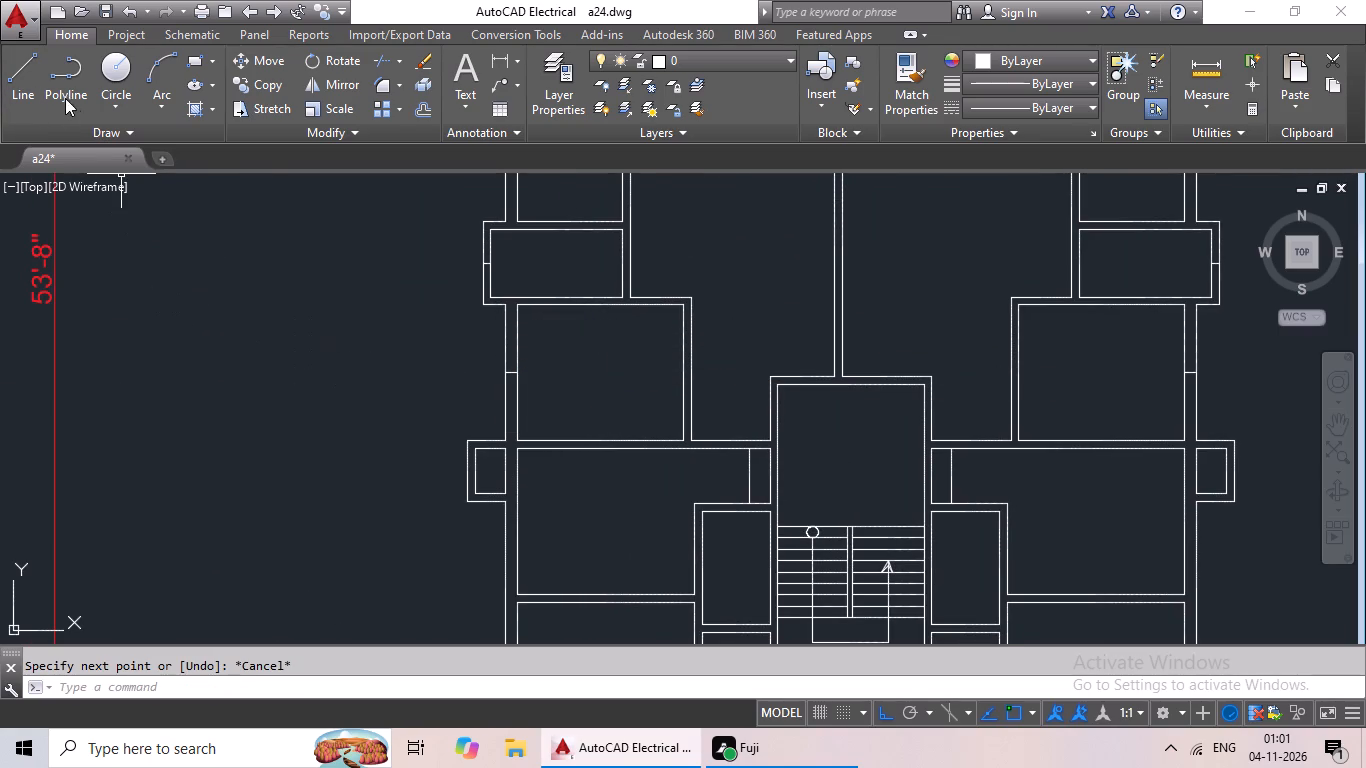
# Draw a 6" vertical line across the wall between the left living area and master bedroom, from the upper line's midpoint.
pyautogui.click(26, 89)
pyautogui.scroll(-2, 415, 385)
pyautogui.moveTo(423, 382); pyautogui.dragTo(583, 372, button='middle')
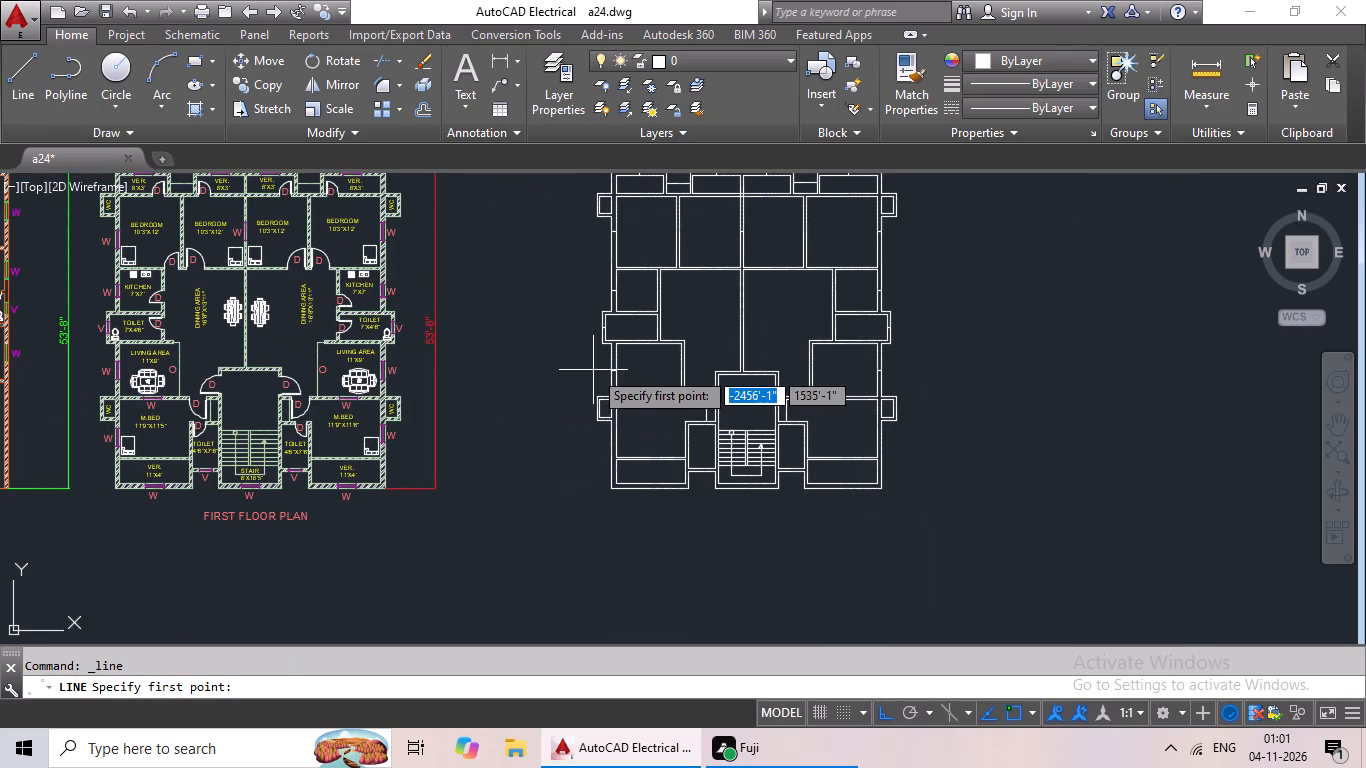
pyautogui.scroll(1, 640, 351)
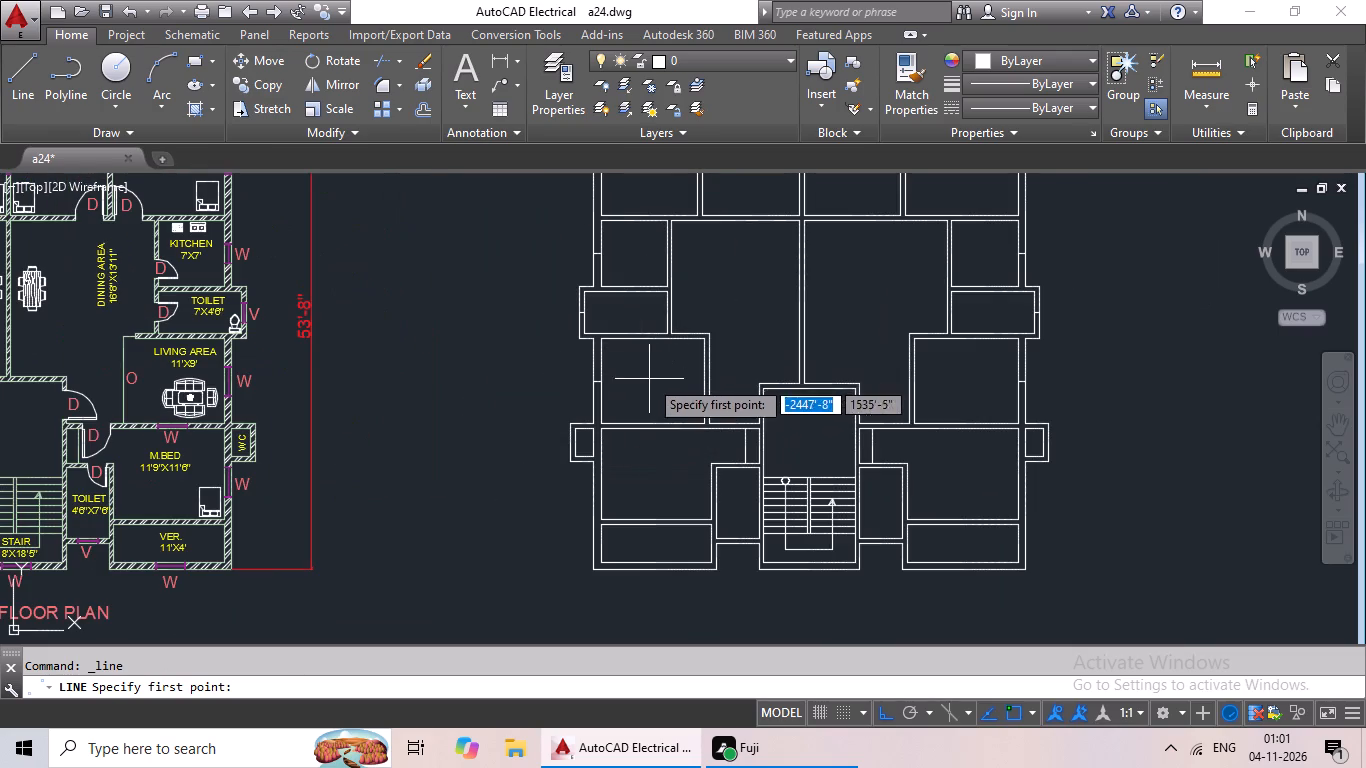
pyautogui.scroll(-1, 778, 420)
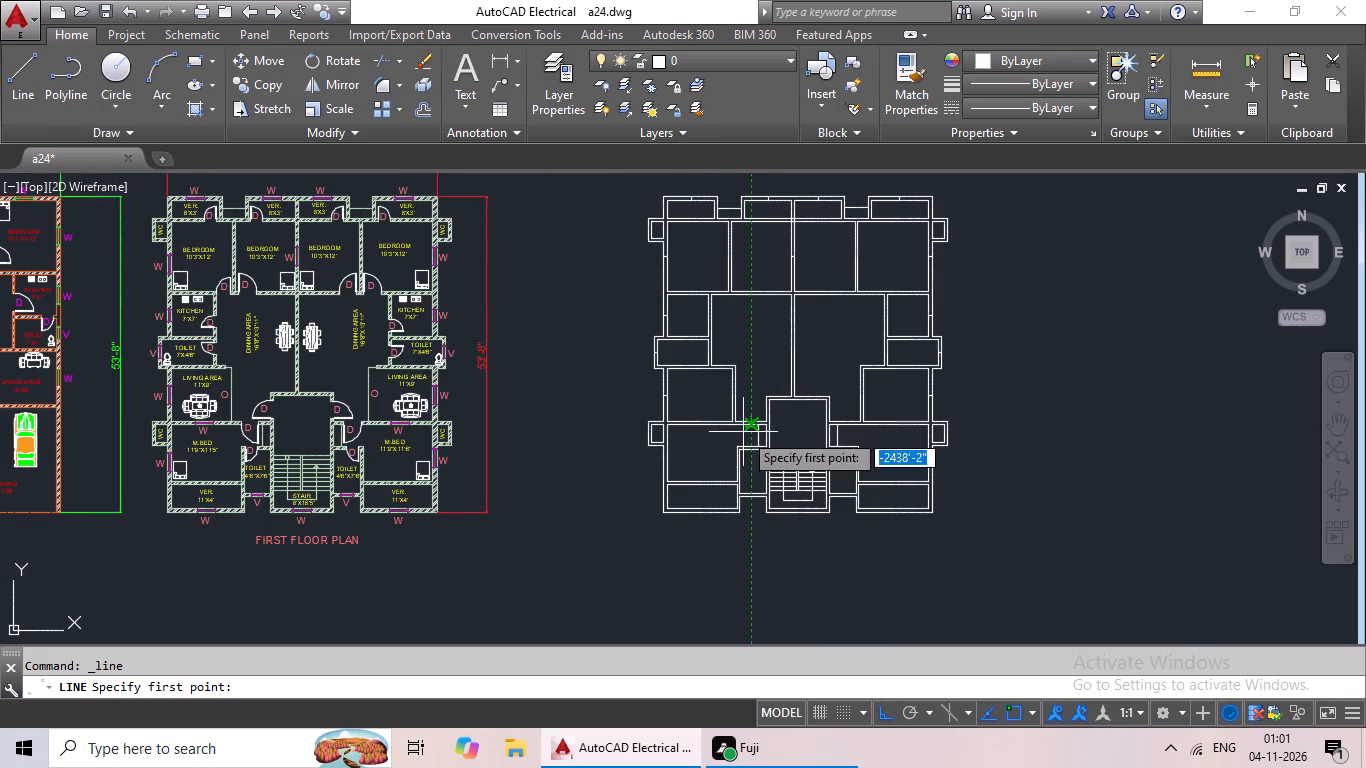
pyautogui.scroll(3, 677, 422)
pyautogui.click(766, 431)
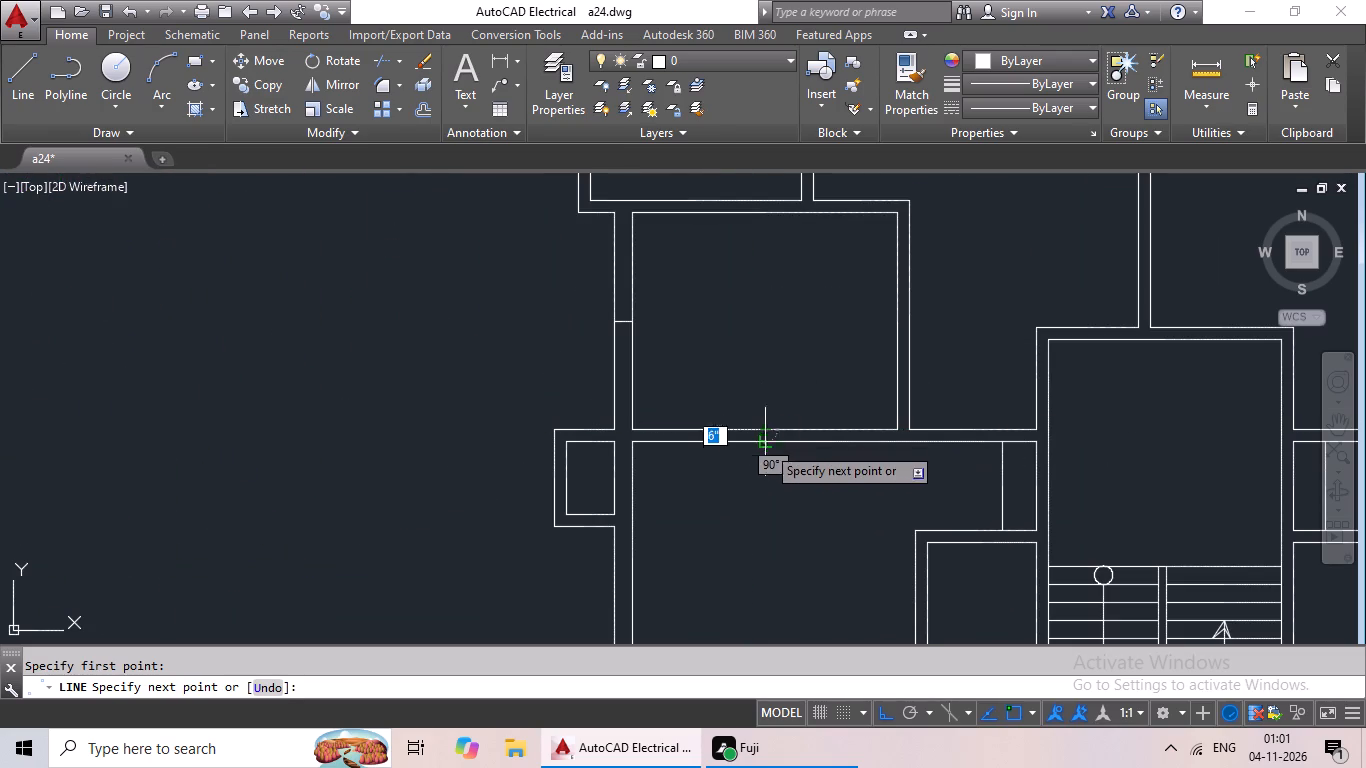
pyautogui.click(769, 443)
pyautogui.press('Escape')
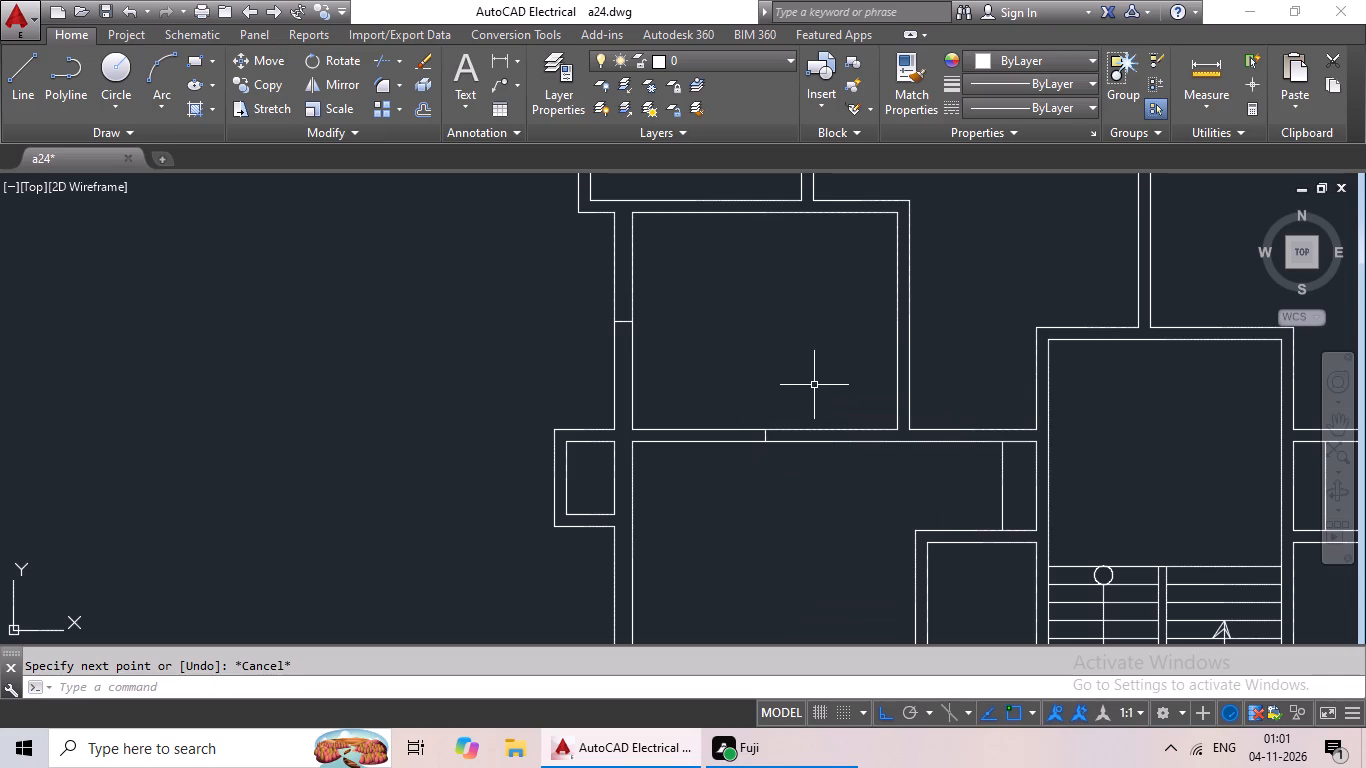
# Draw a 6" vertical line across the wall between the right living area and master bedroom, from the upper line's midpoint.
pyautogui.click(25, 92)
pyautogui.scroll(-2, 467, 308)
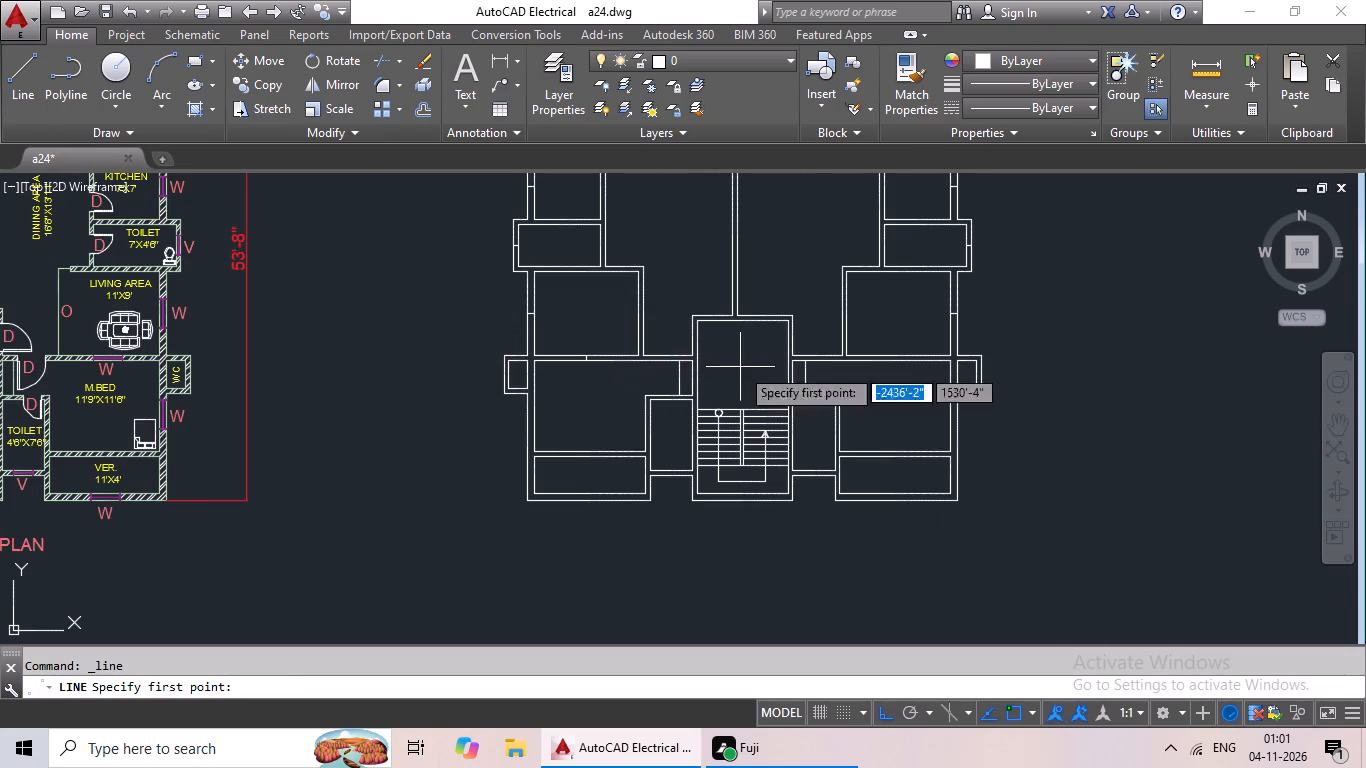
pyautogui.scroll(2, 895, 354)
pyautogui.click(905, 354)
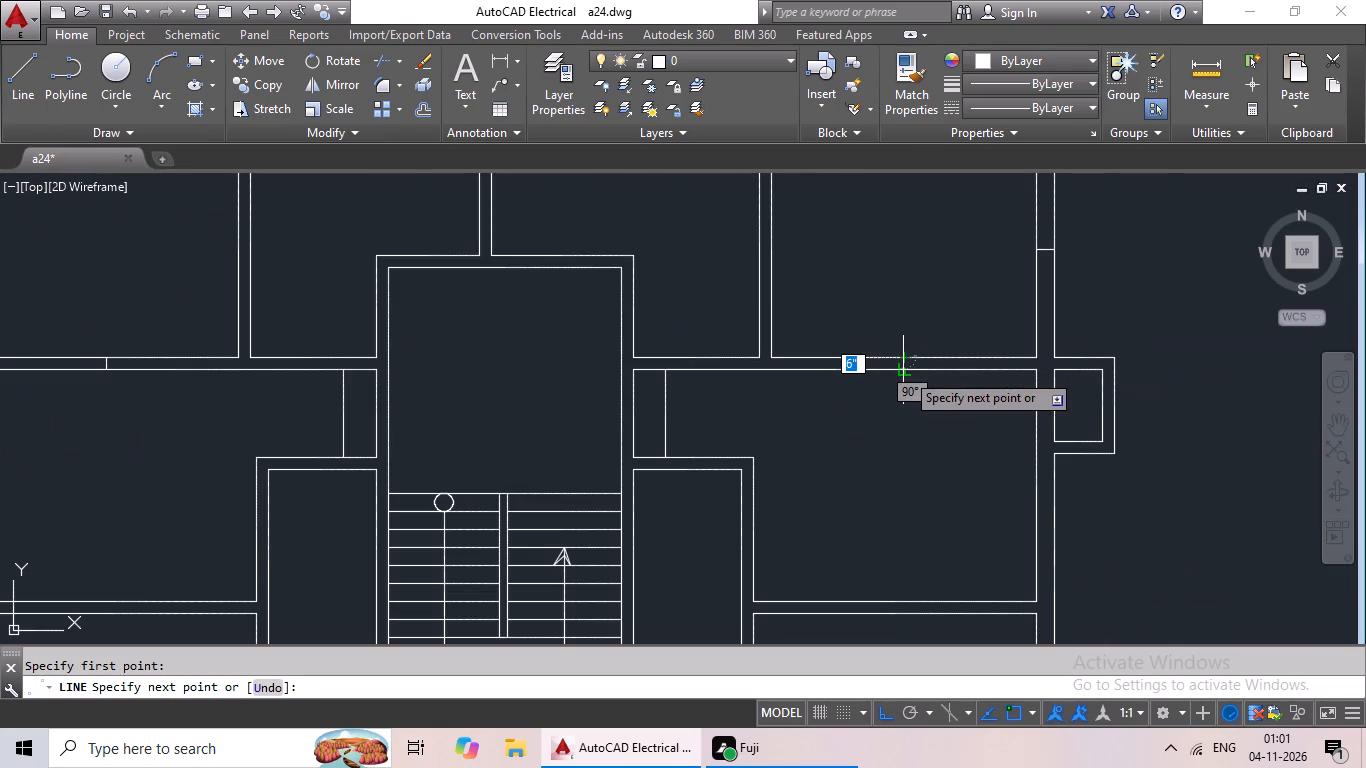
pyautogui.click(905, 372)
pyautogui.press('Escape')
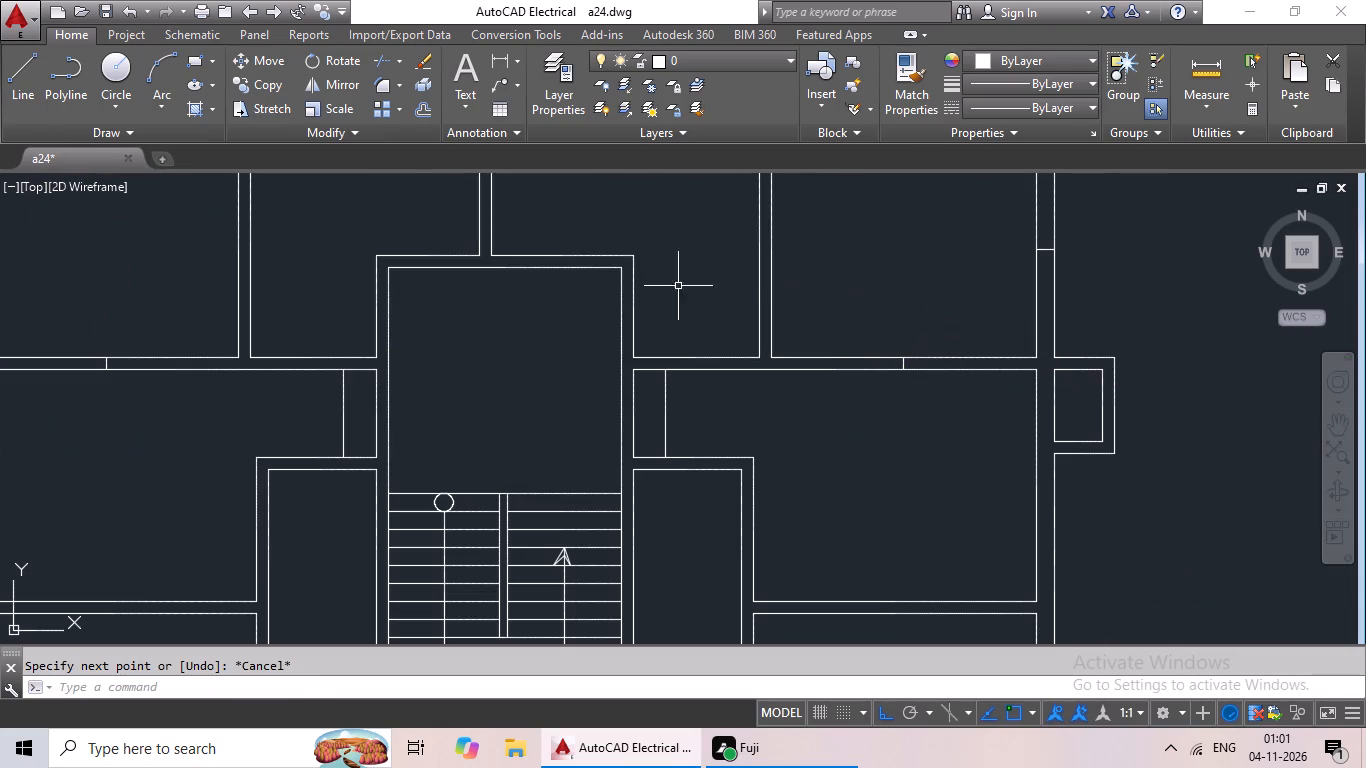
# Draw a 9" horizontal line across the left master bedroom's outer wall below the WC projection, from outer to inner line.
pyautogui.click(31, 91)
pyautogui.scroll(-2, 267, 207)
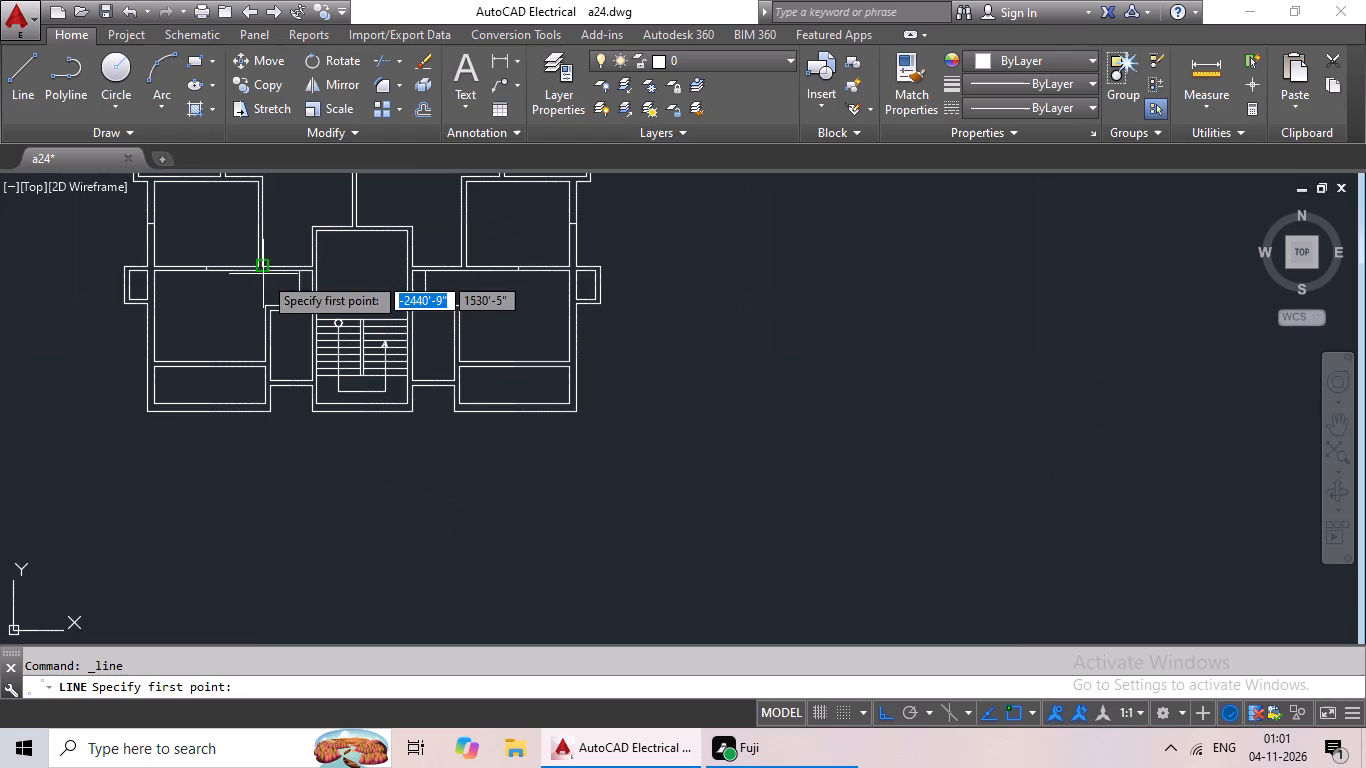
pyautogui.moveTo(250, 283); pyautogui.dragTo(568, 284, button='middle')
pyautogui.scroll(-1, 563, 288)
pyautogui.moveTo(567, 310); pyautogui.dragTo(640, 306, button='middle')
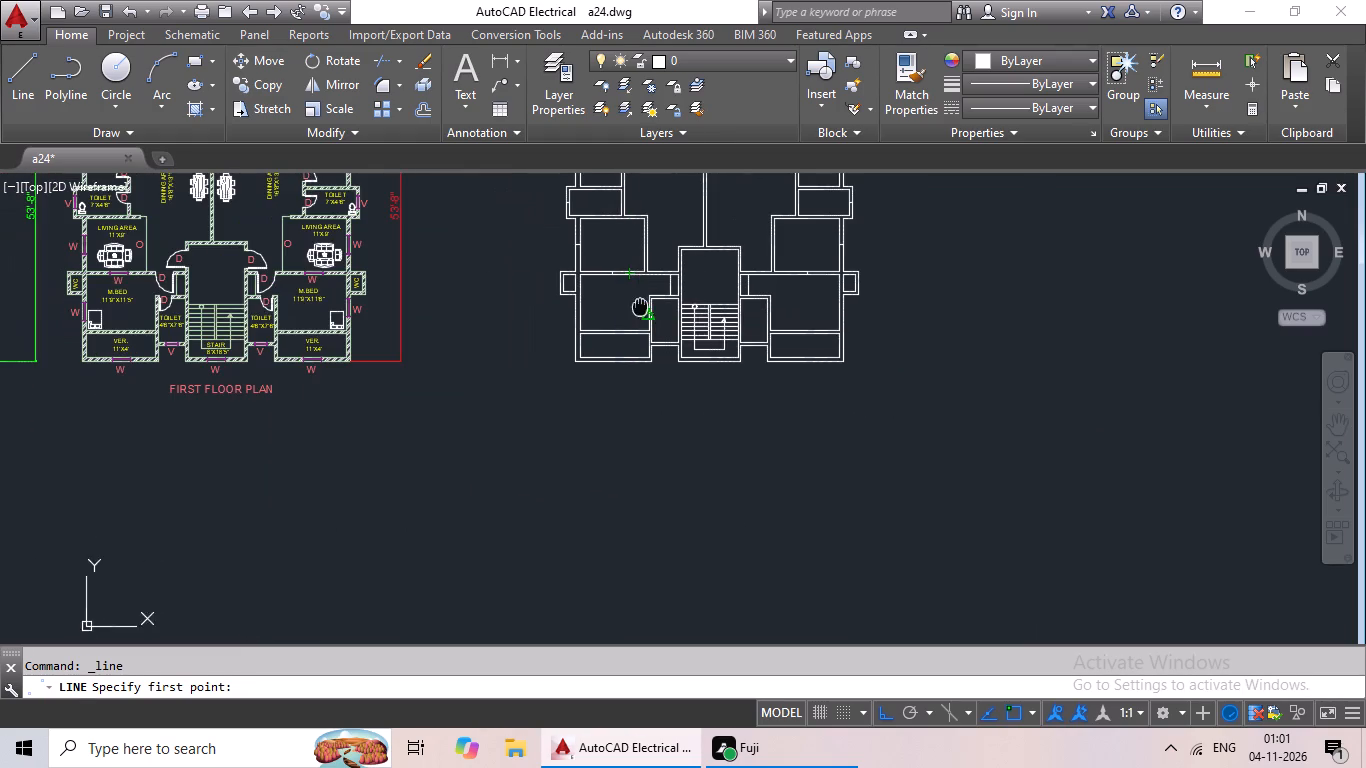
pyautogui.moveTo(636, 321); pyautogui.dragTo(705, 320, button='middle')
pyautogui.scroll(1, 673, 299)
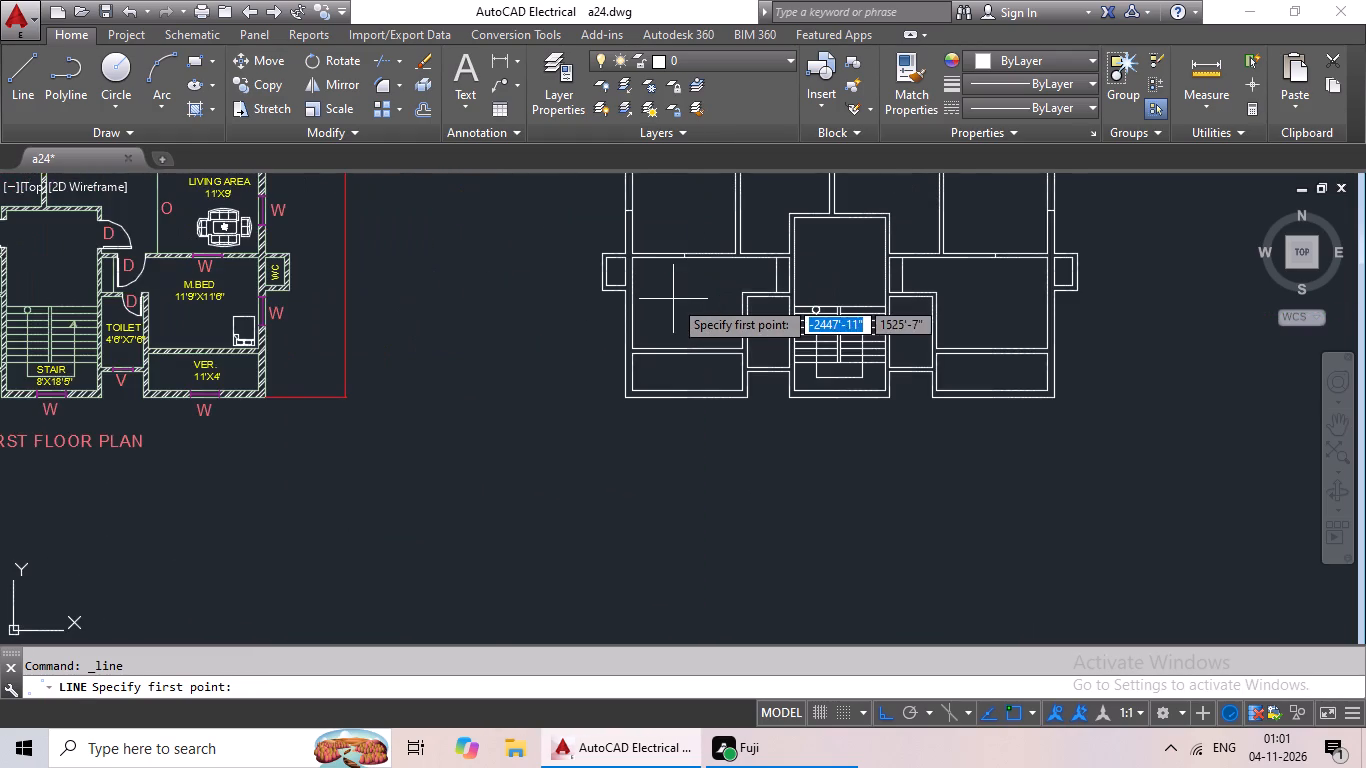
pyautogui.scroll(3, 666, 307)
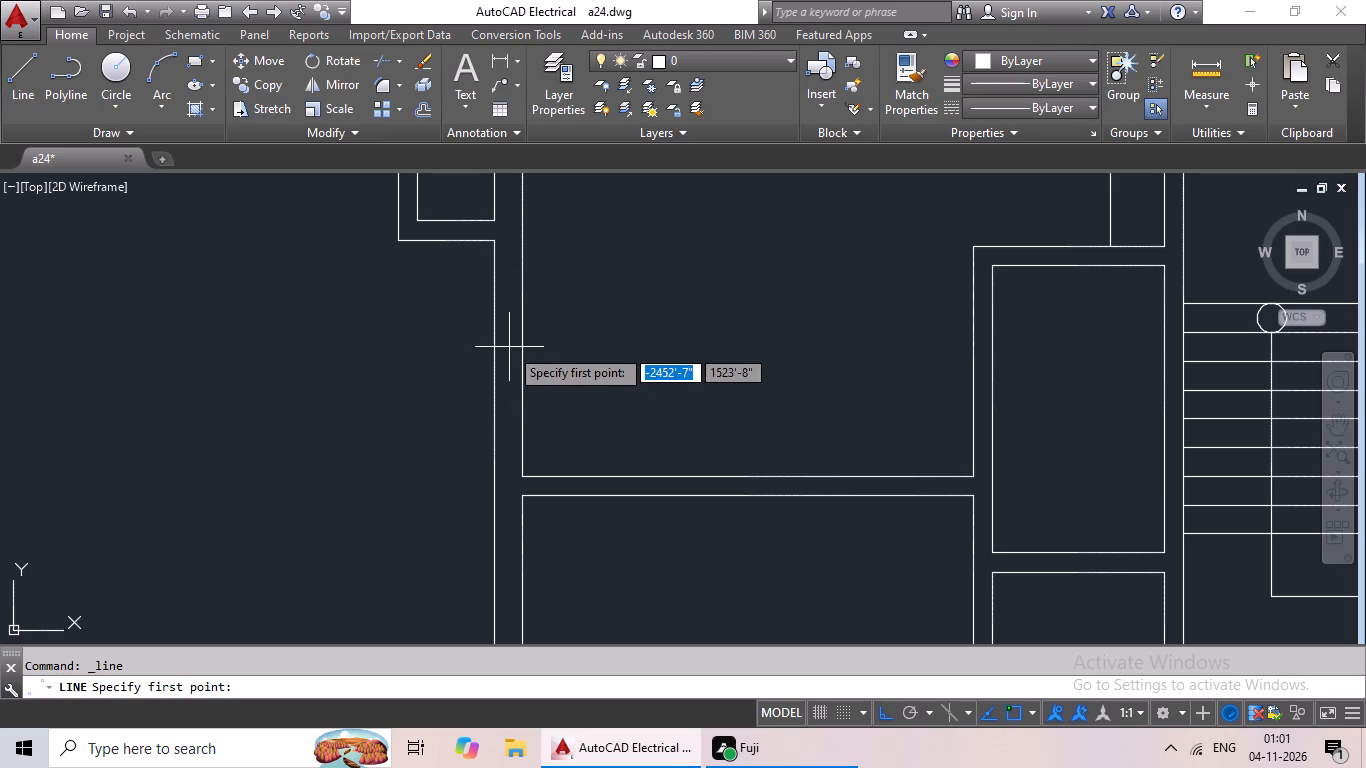
pyautogui.click(495, 345)
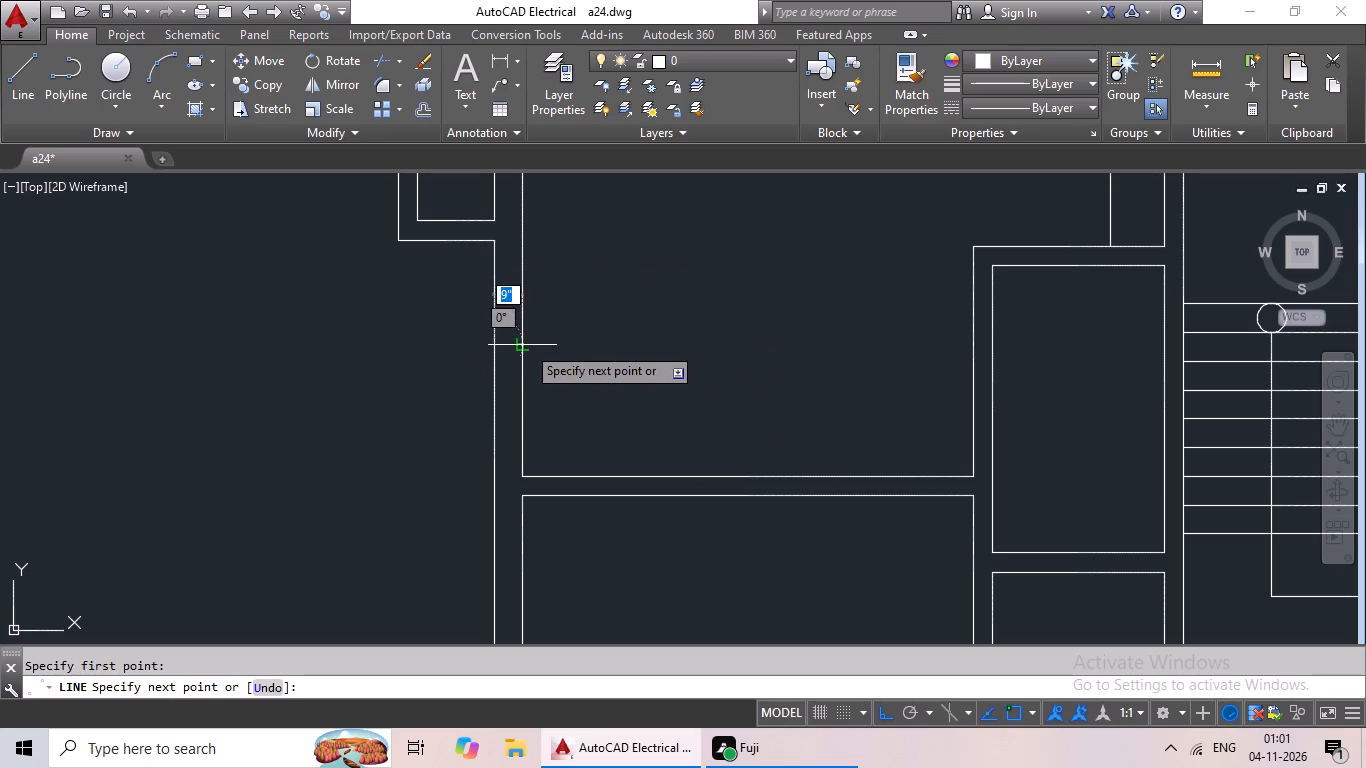
pyautogui.click(526, 345)
pyautogui.press('Escape')
pyautogui.scroll(-3, 608, 343)
pyautogui.press('Escape')
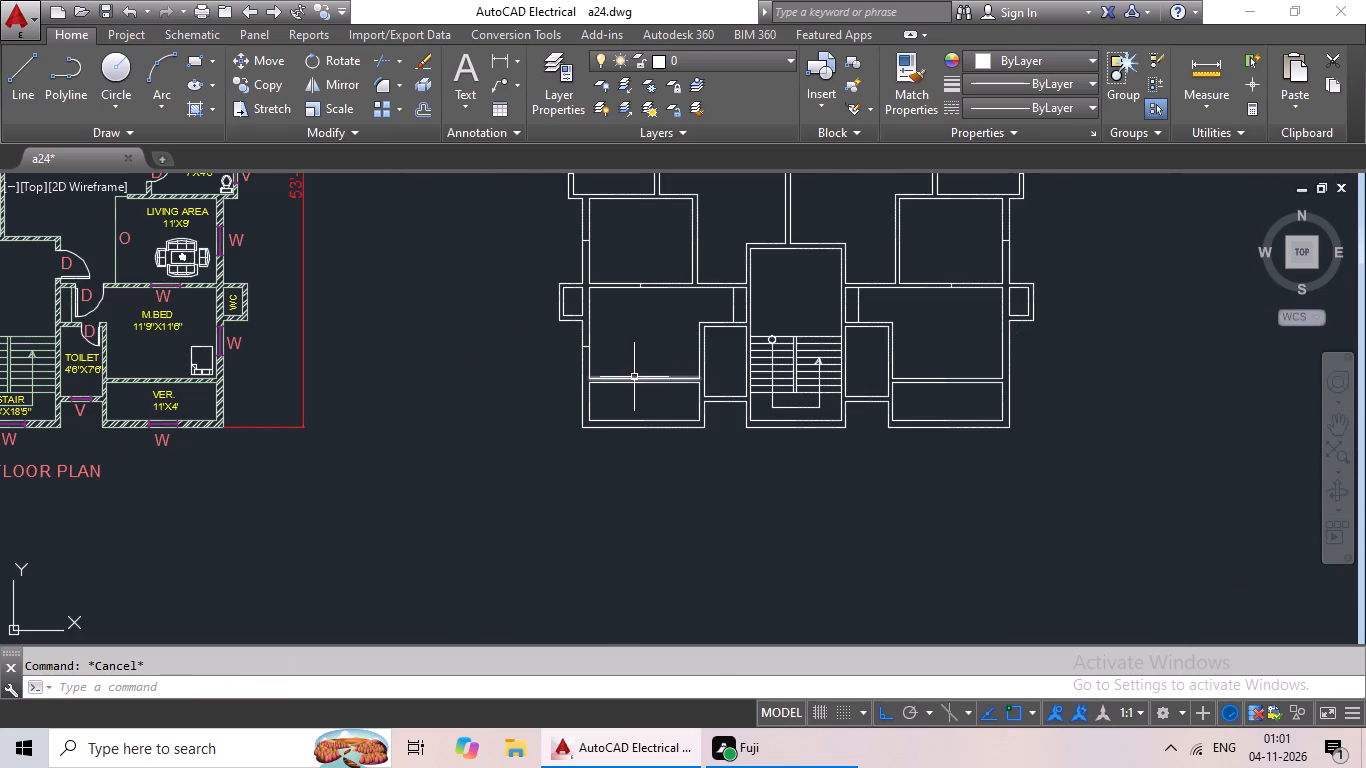
# Draw a horizontal line across the right master bedroom's outer wall below the WC projection, from inner to outer line.
pyautogui.scroll(-1, 630, 392)
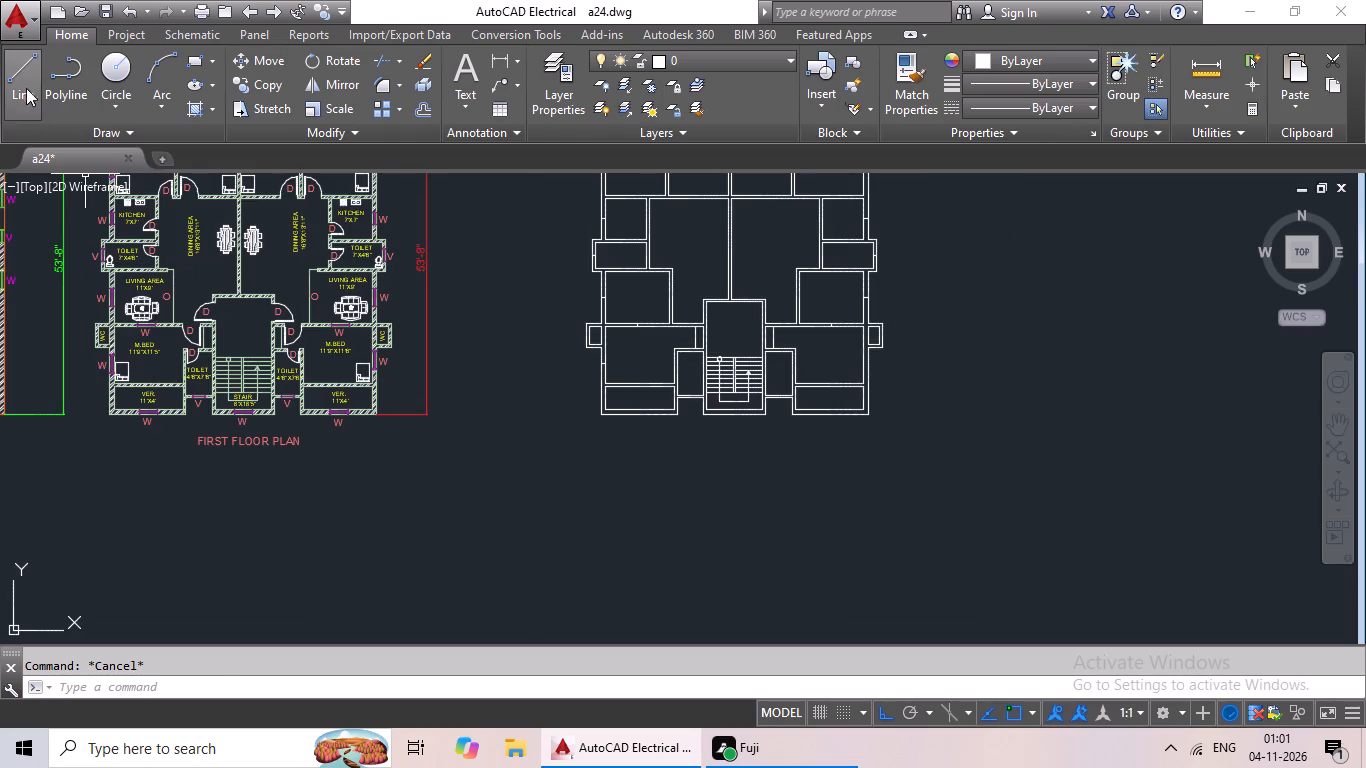
pyautogui.click(22, 85)
pyautogui.scroll(3, 909, 387)
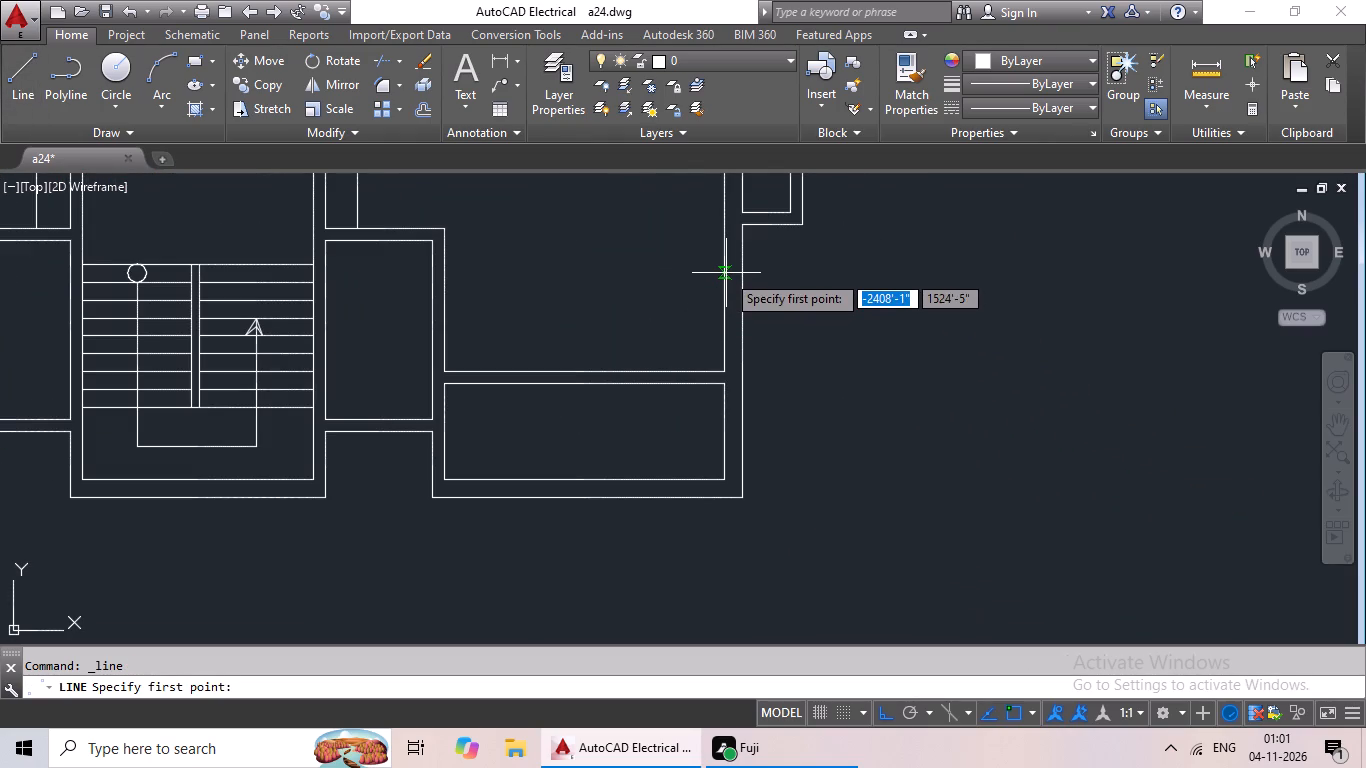
pyautogui.click(725, 283)
pyautogui.click(744, 284)
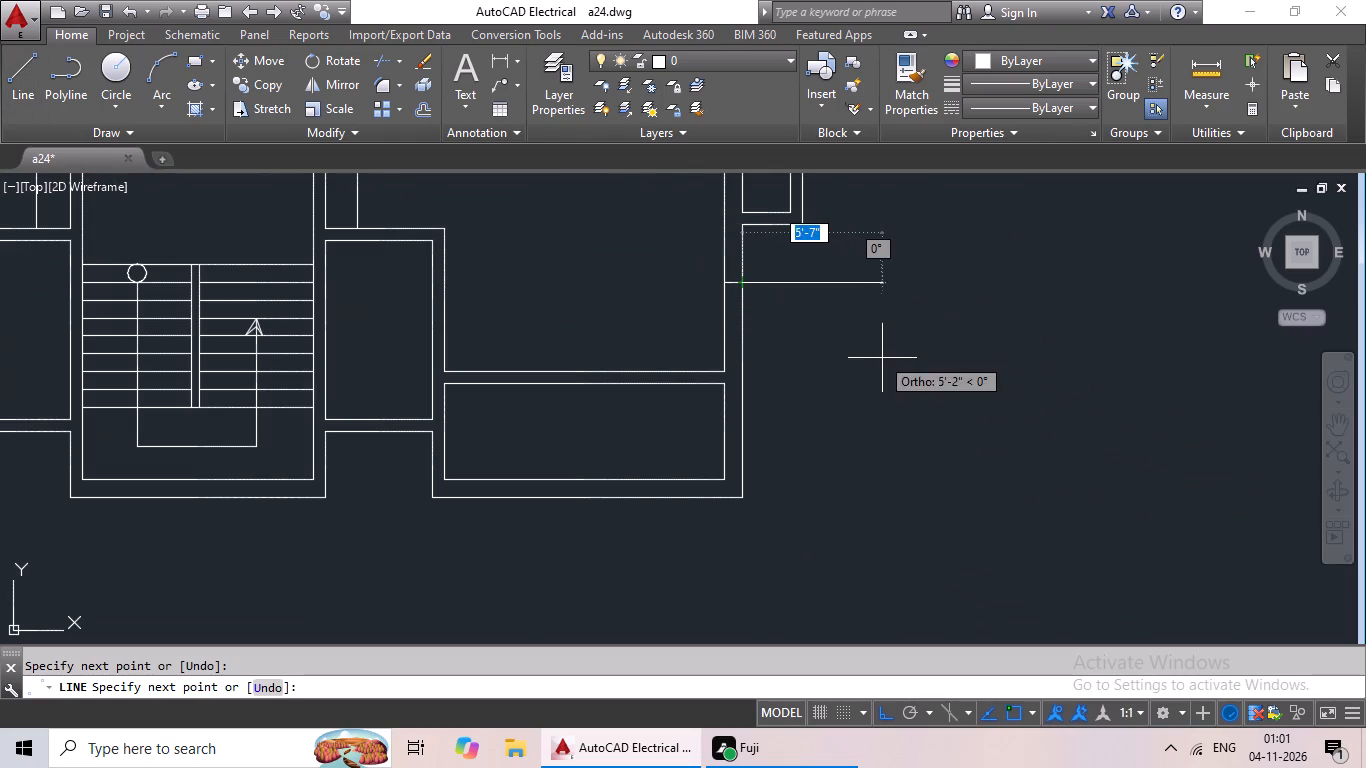
pyautogui.press('Escape')
# Draw a vertical line across the lower-left verandah's bottom outer wall, from the inner line's midpoint to the outer line.
pyautogui.click(16, 81)
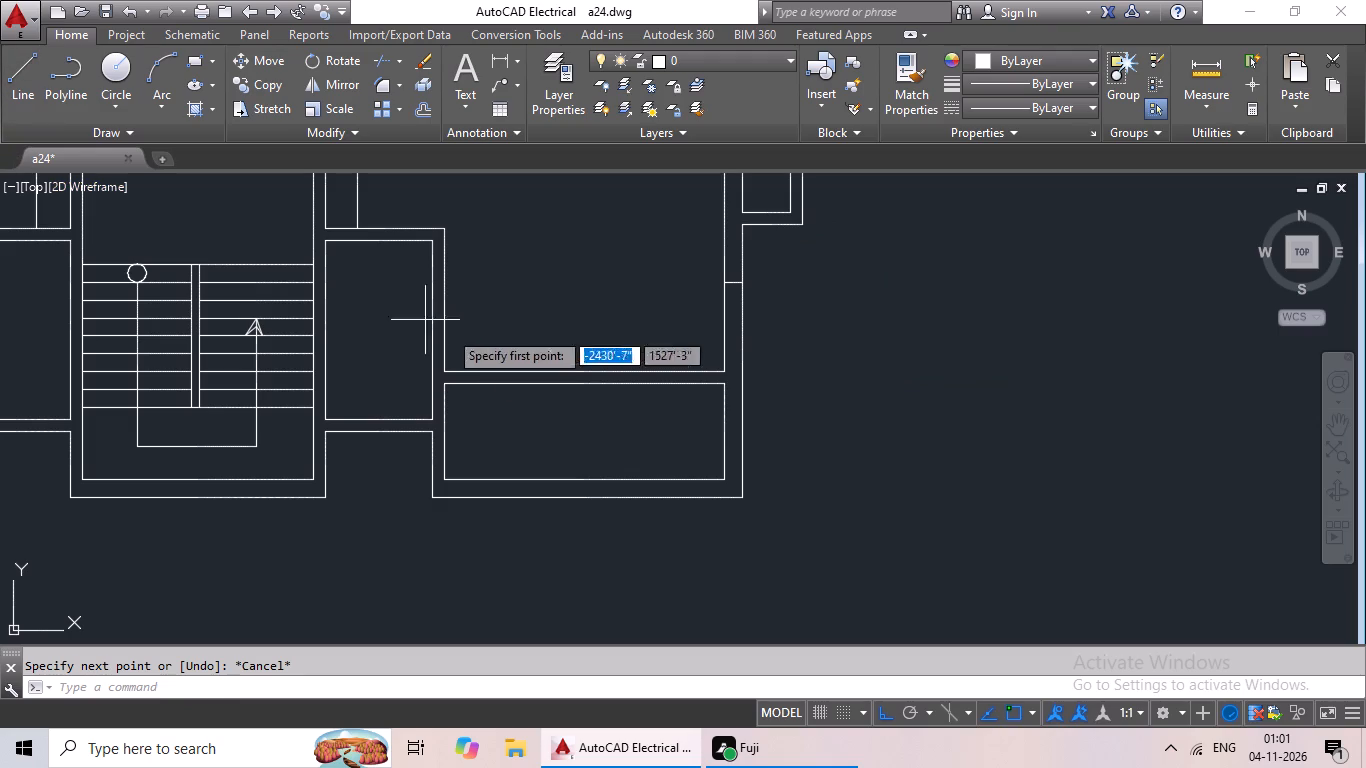
pyautogui.scroll(-1, 535, 364)
pyautogui.moveTo(539, 361); pyautogui.dragTo(869, 366, button='middle')
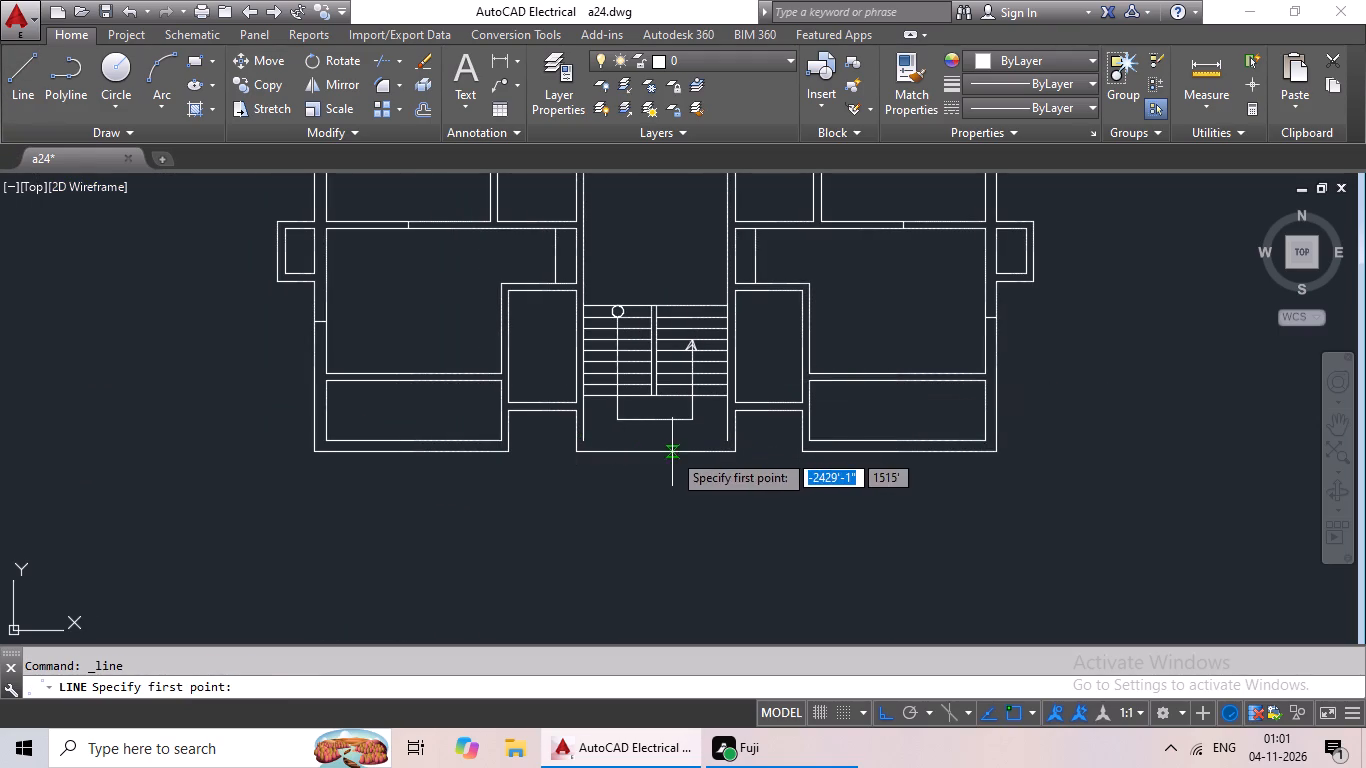
pyautogui.scroll(1, 649, 448)
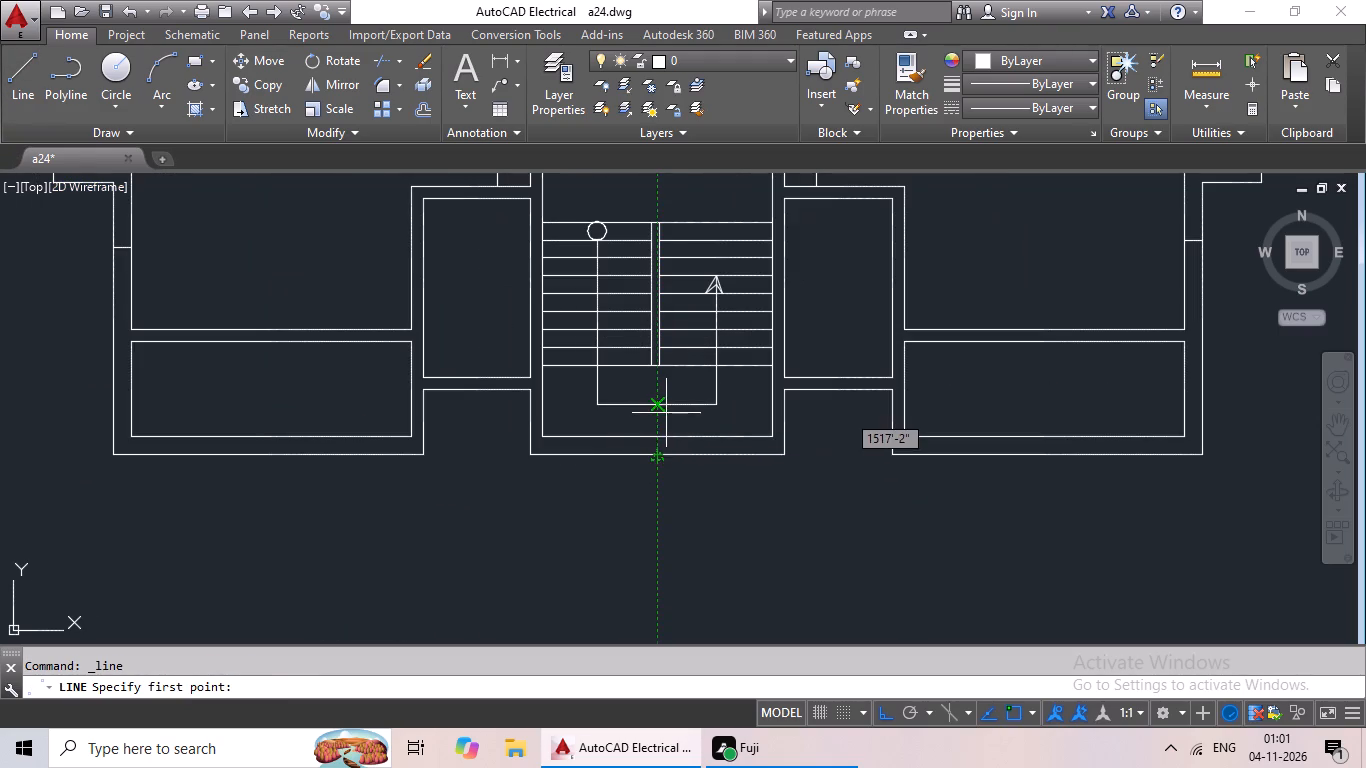
pyautogui.scroll(-2, 562, 484)
pyautogui.moveTo(479, 500); pyautogui.dragTo(531, 513, button='middle')
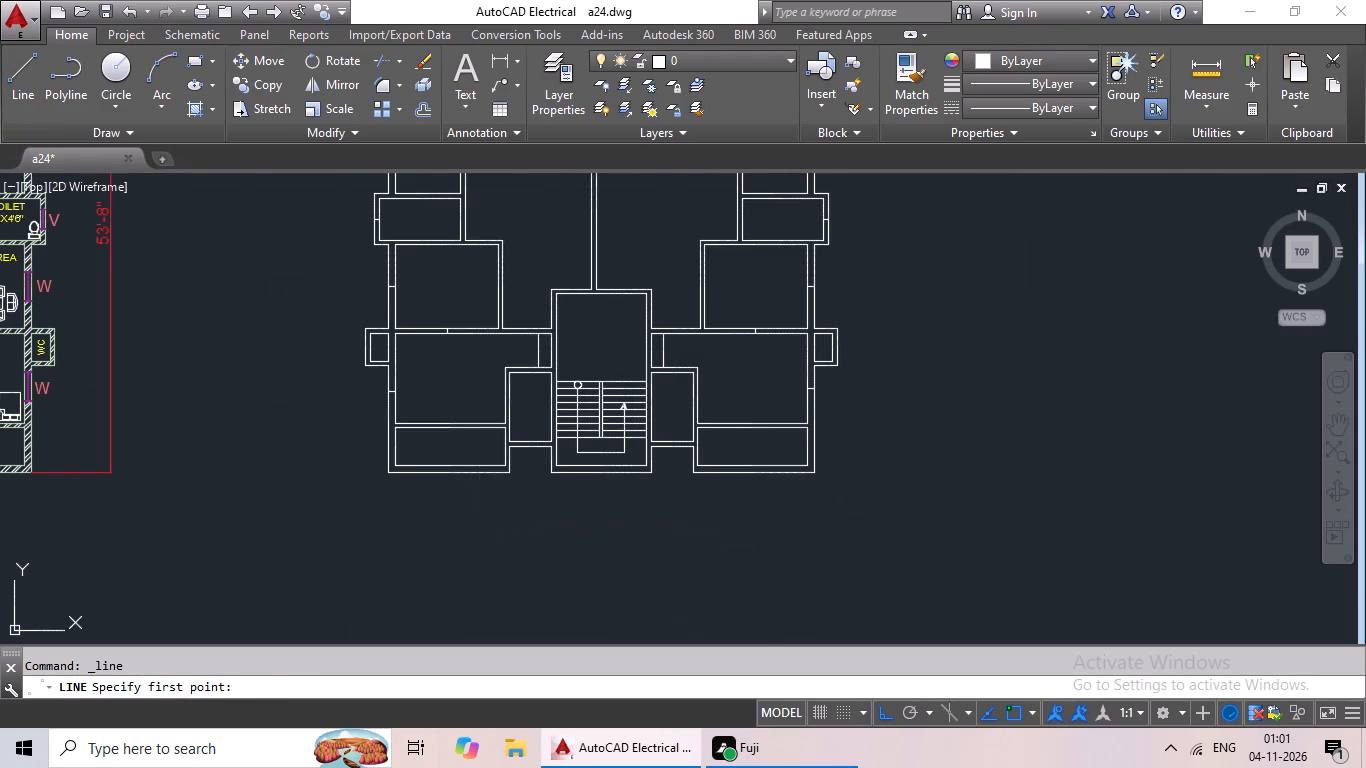
pyautogui.moveTo(531, 513); pyautogui.dragTo(760, 523, button='middle')
pyautogui.scroll(3, 731, 485)
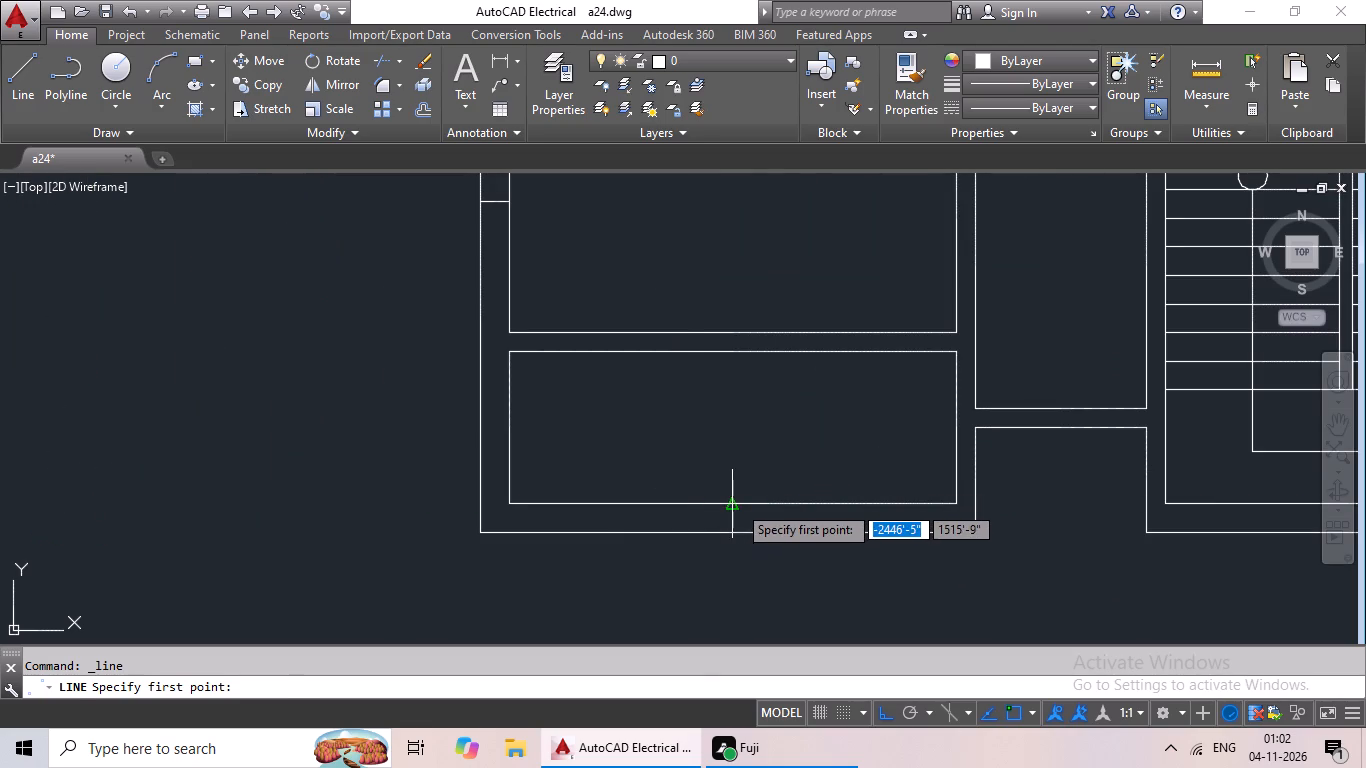
pyautogui.click(737, 504)
pyautogui.moveTo(733, 538); pyautogui.dragTo(742, 534)
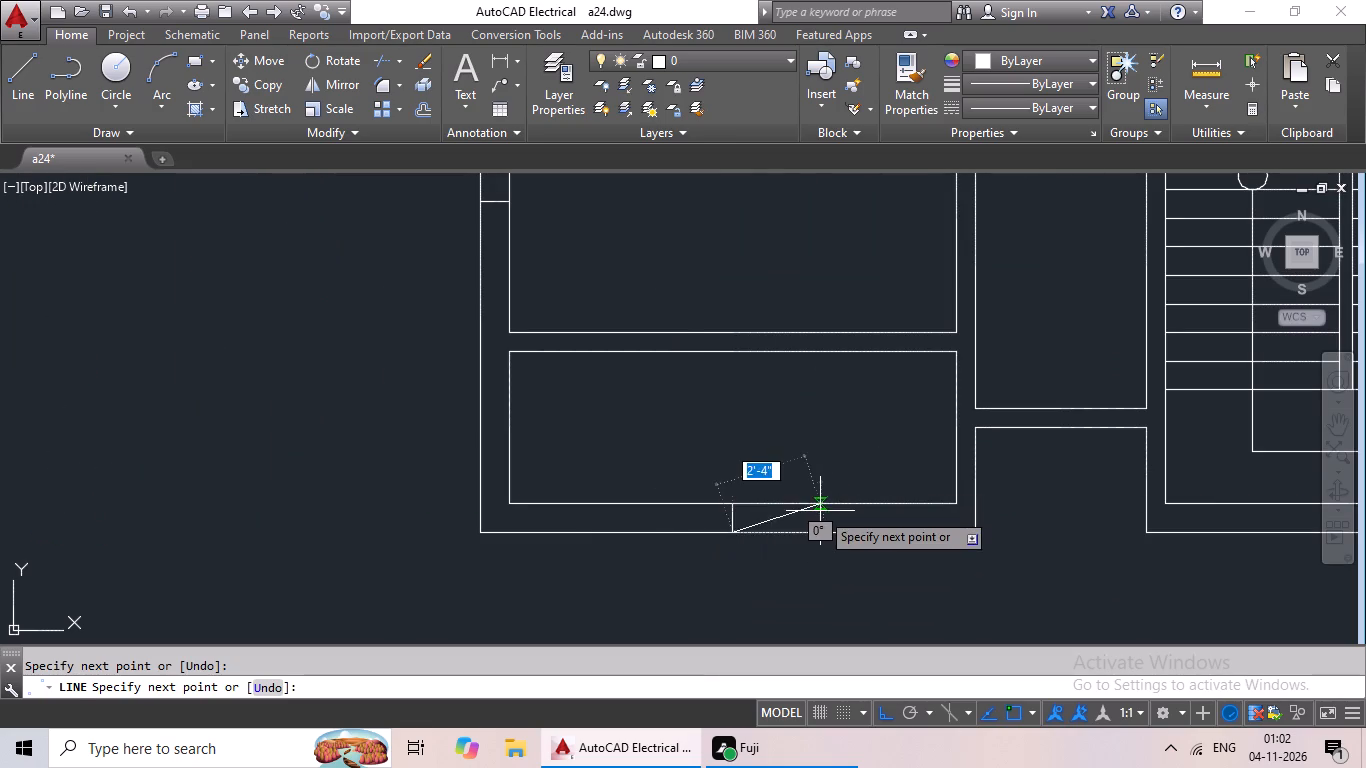
pyautogui.press('Escape')
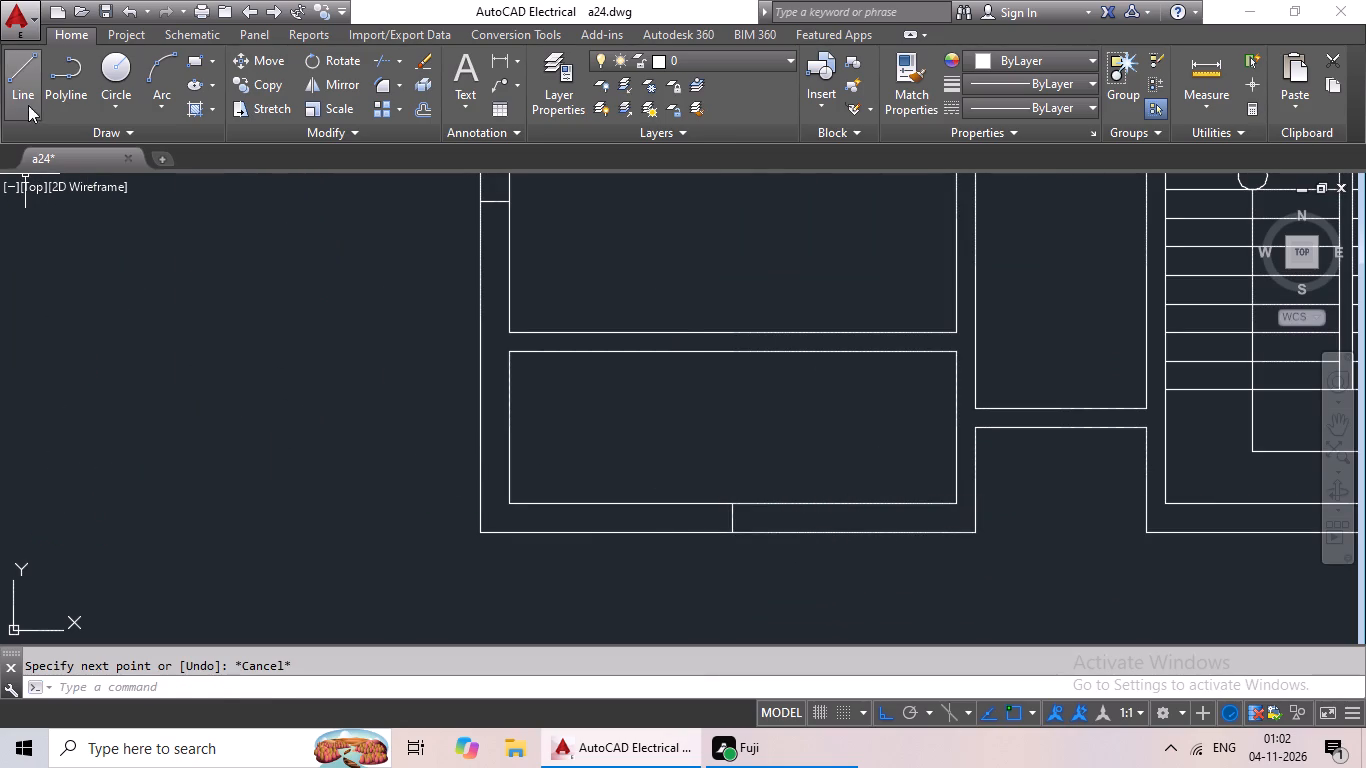
# Draw a vertical line across the staircase's bottom outer wall, from the inner line's midpoint to the outer line.
pyautogui.click(27, 102)
pyautogui.scroll(-2, 569, 470)
pyautogui.moveTo(655, 502); pyautogui.dragTo(475, 493, button='middle')
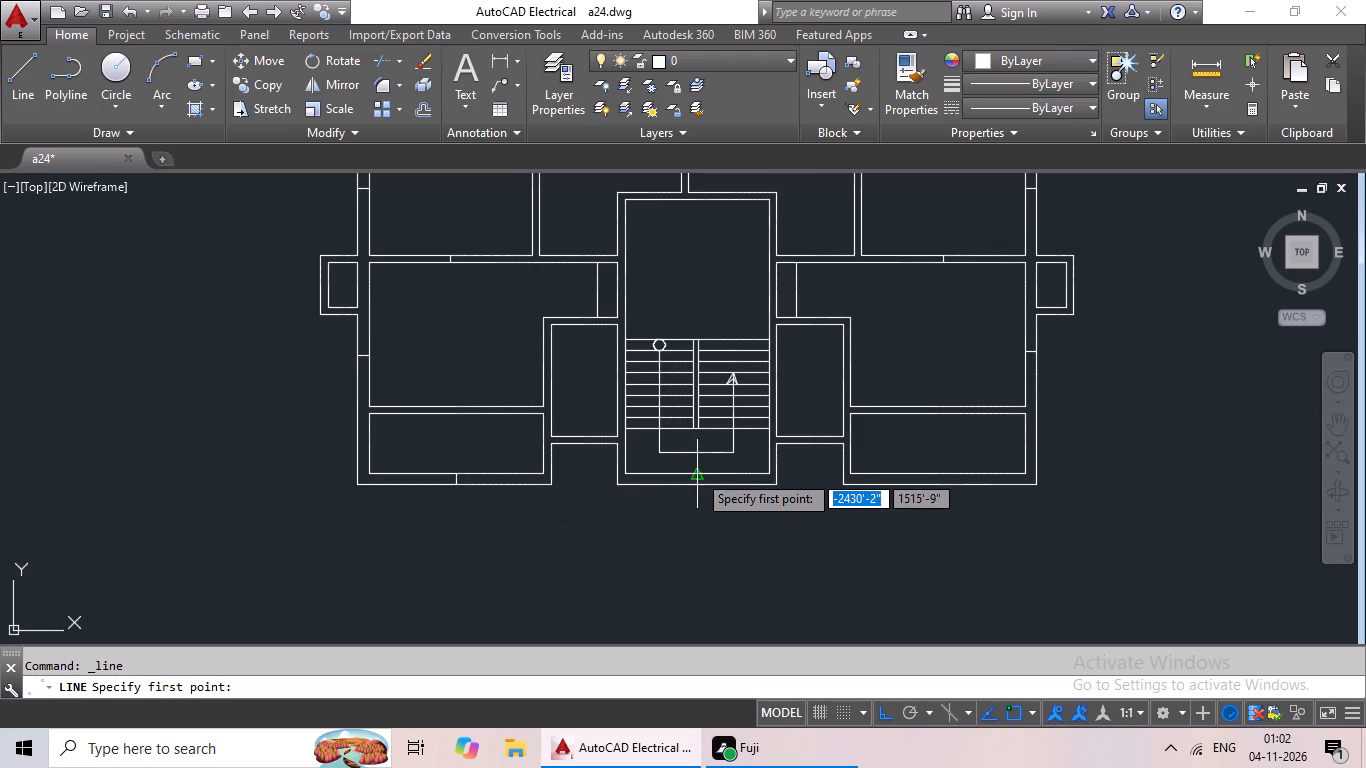
pyautogui.scroll(1, 697, 473)
pyautogui.click(697, 473)
pyautogui.click(699, 497)
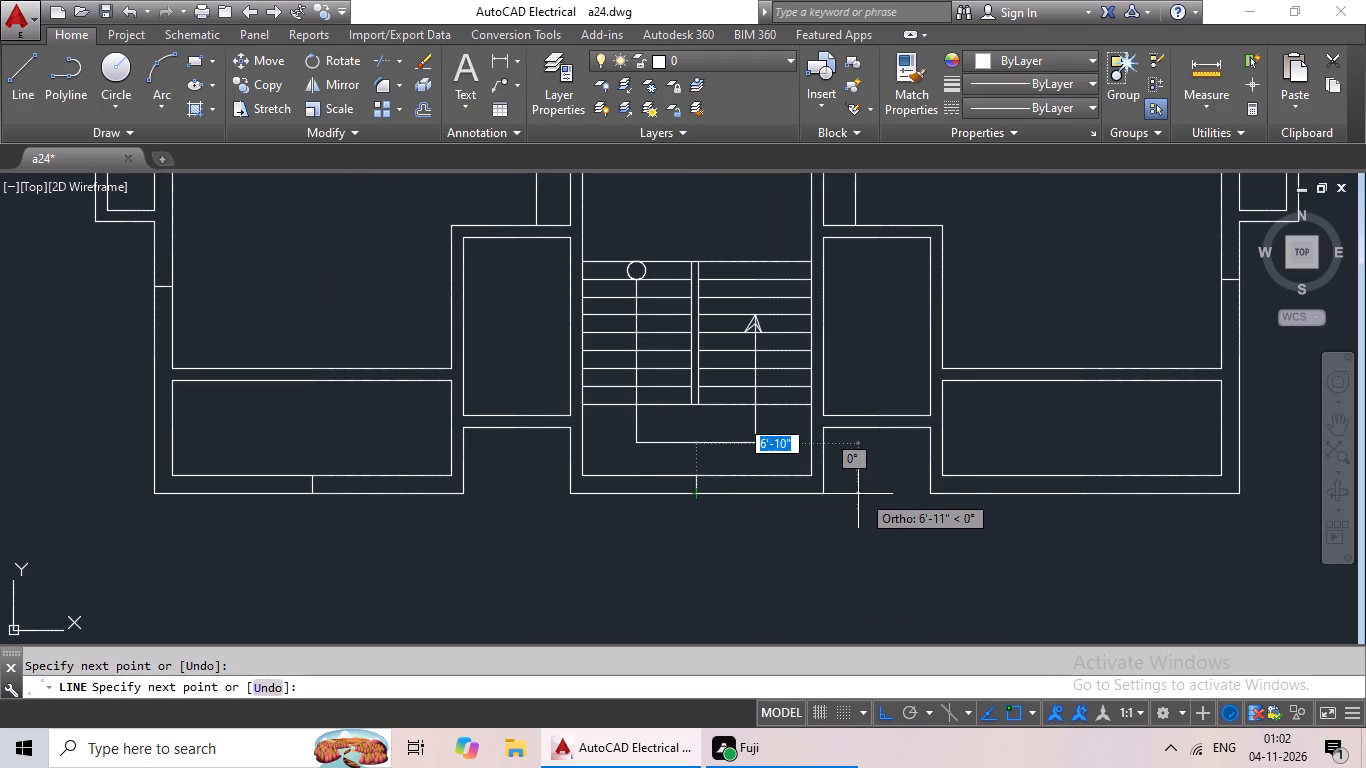
pyautogui.press('Escape')
# Draw a 6" vertical line across the bottom wall of the small room right of the staircase, from the lower line's midpoint.
pyautogui.click(37, 107)
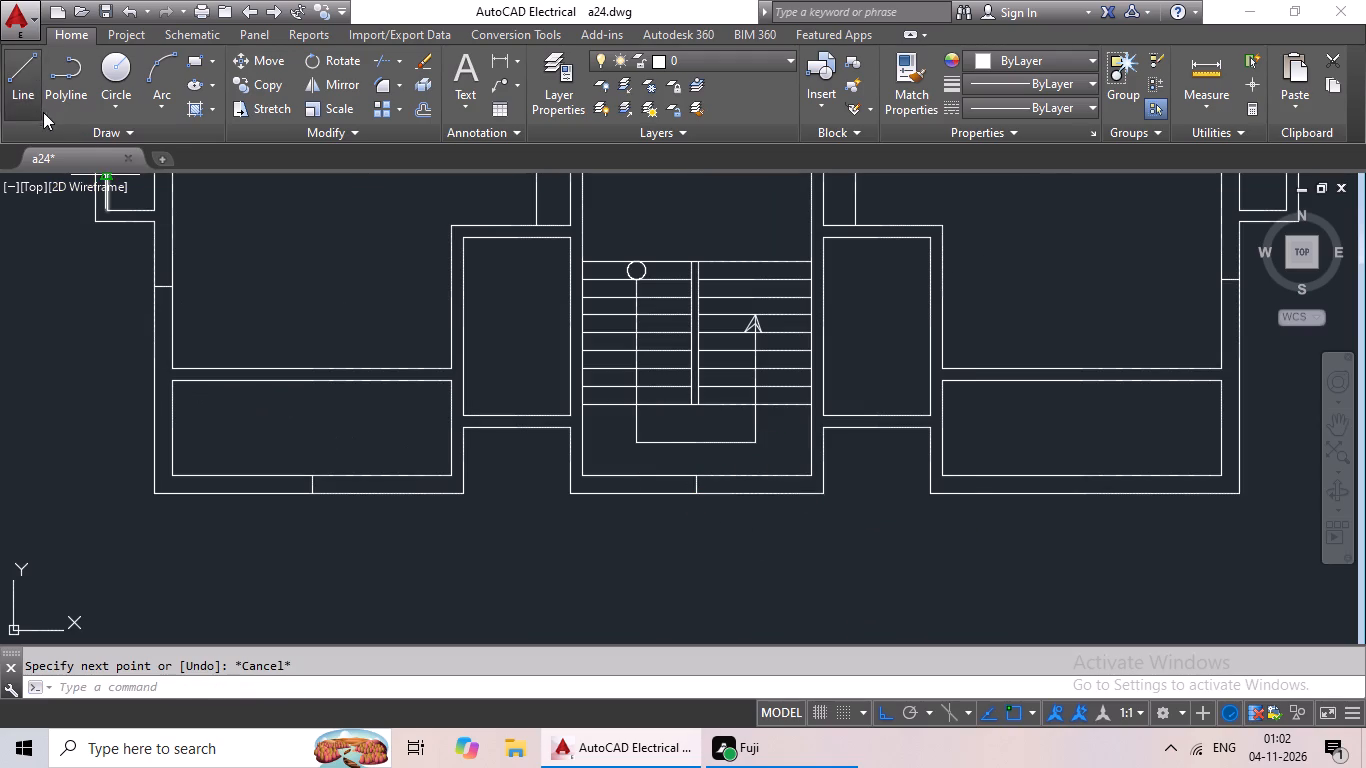
pyautogui.moveTo(823, 512); pyautogui.dragTo(657, 513, button='middle')
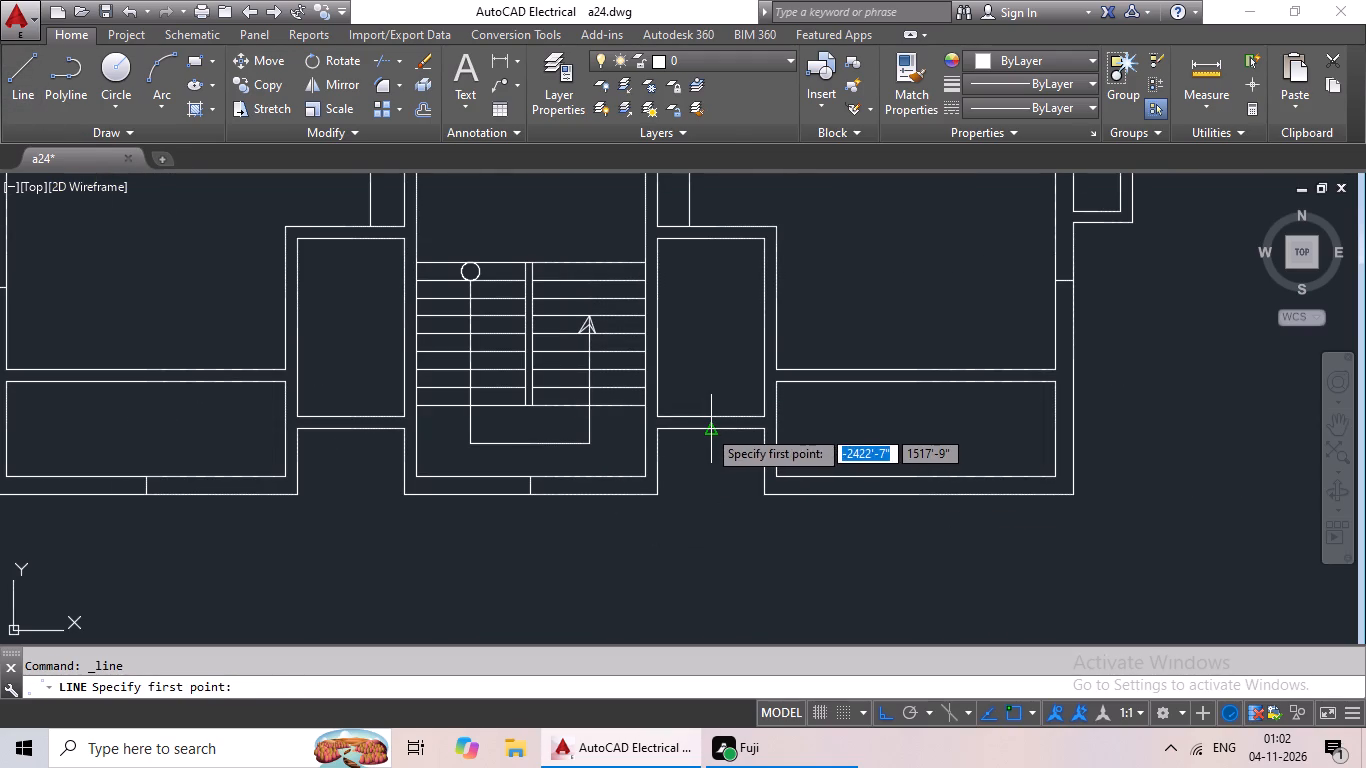
pyautogui.click(709, 428)
pyautogui.scroll(3, 713, 414)
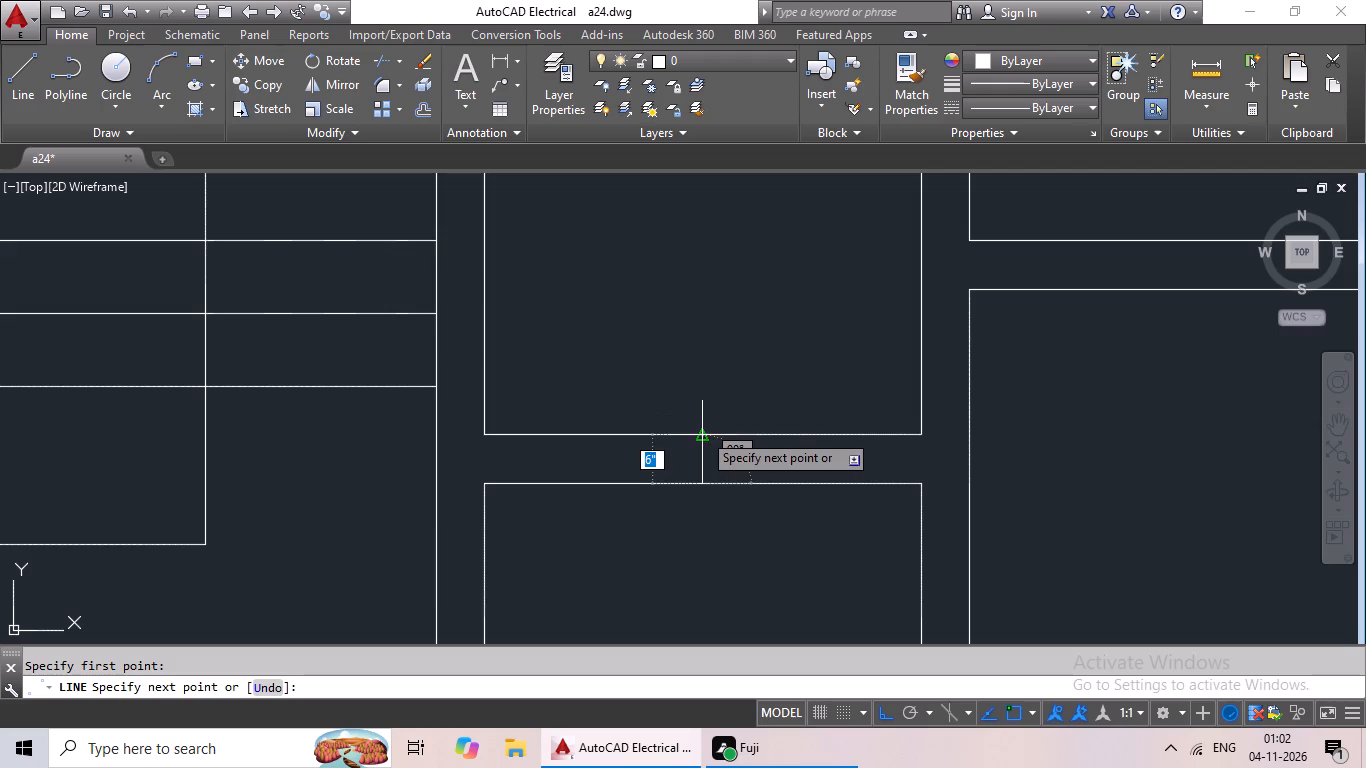
pyautogui.click(702, 432)
pyautogui.press('Escape')
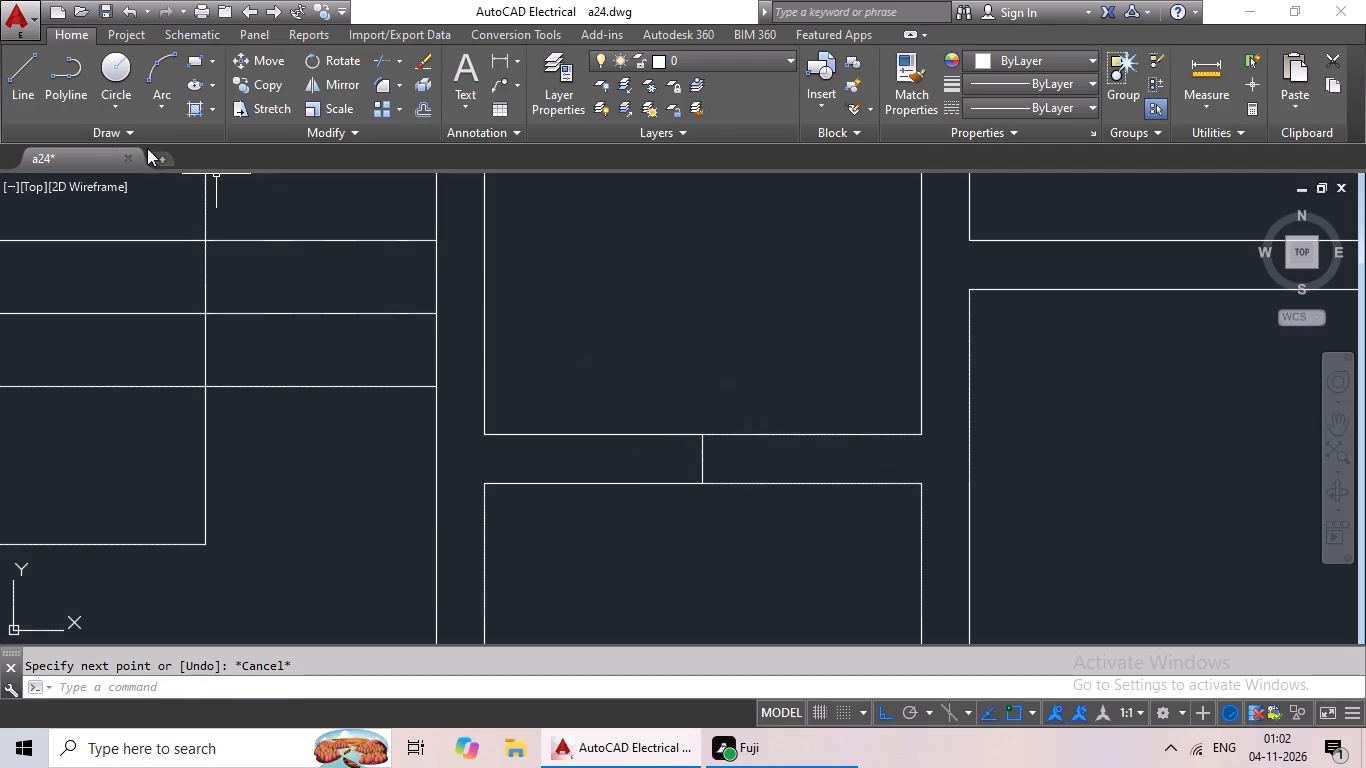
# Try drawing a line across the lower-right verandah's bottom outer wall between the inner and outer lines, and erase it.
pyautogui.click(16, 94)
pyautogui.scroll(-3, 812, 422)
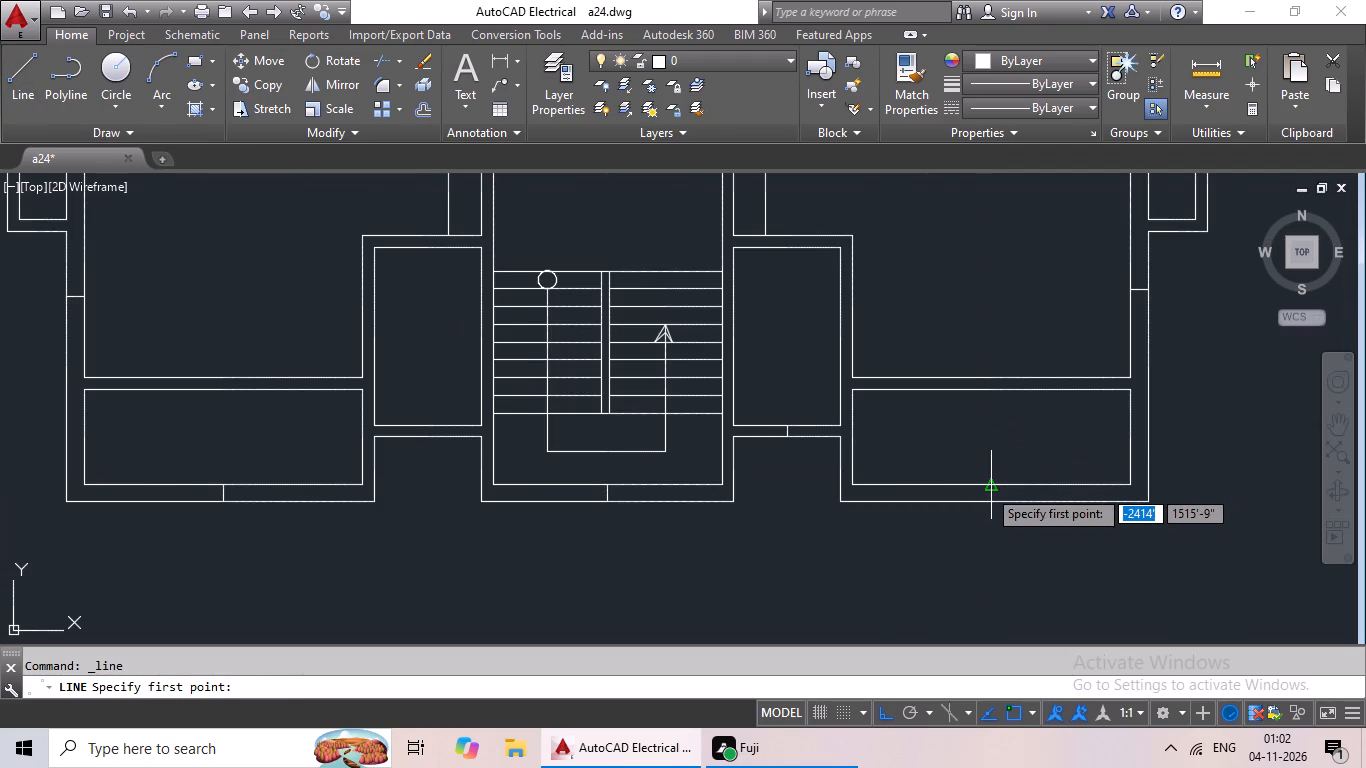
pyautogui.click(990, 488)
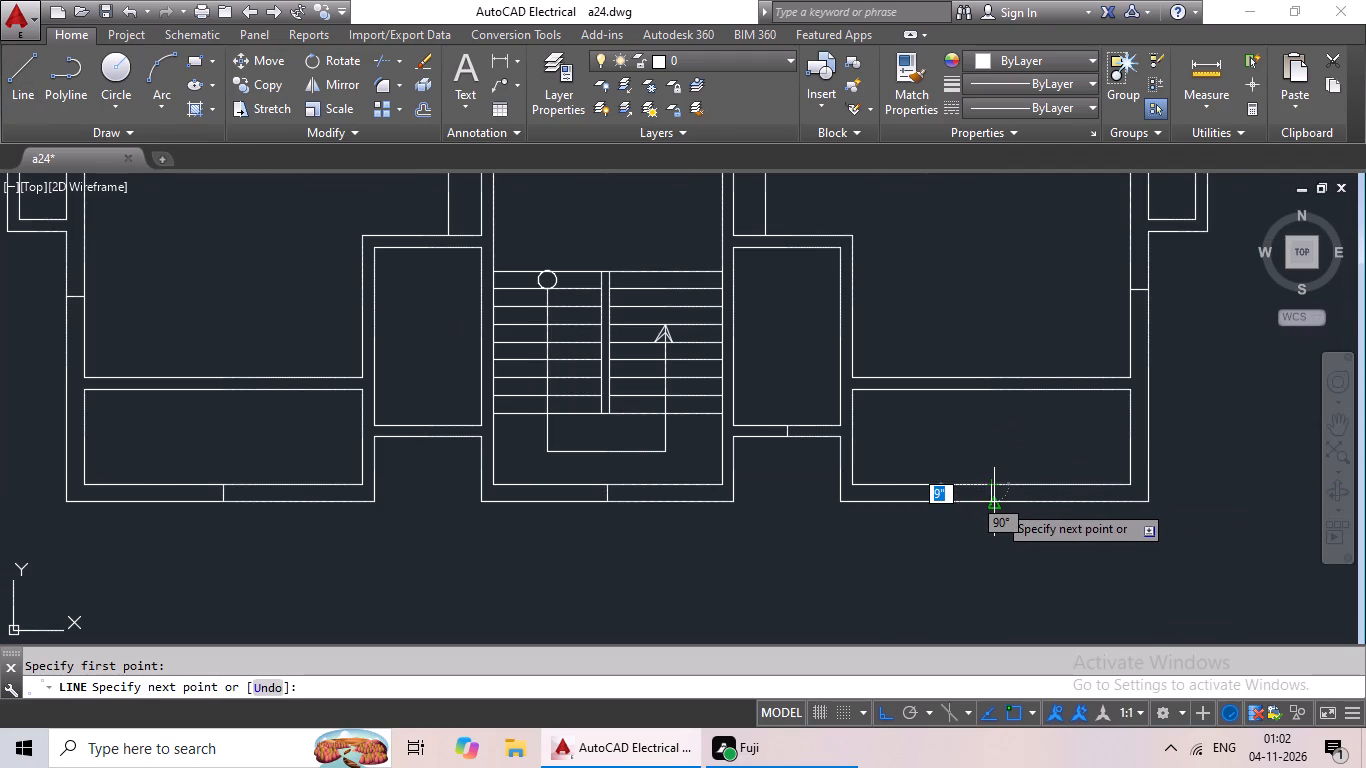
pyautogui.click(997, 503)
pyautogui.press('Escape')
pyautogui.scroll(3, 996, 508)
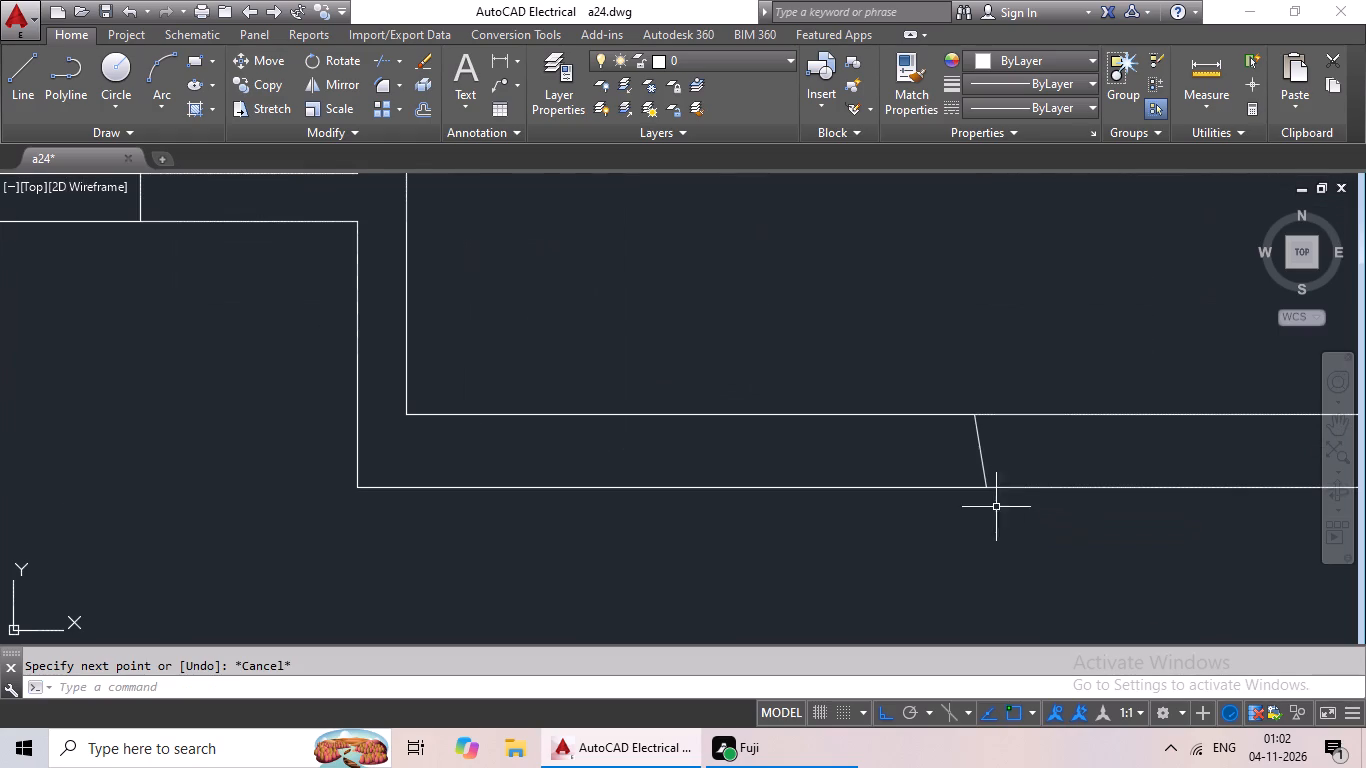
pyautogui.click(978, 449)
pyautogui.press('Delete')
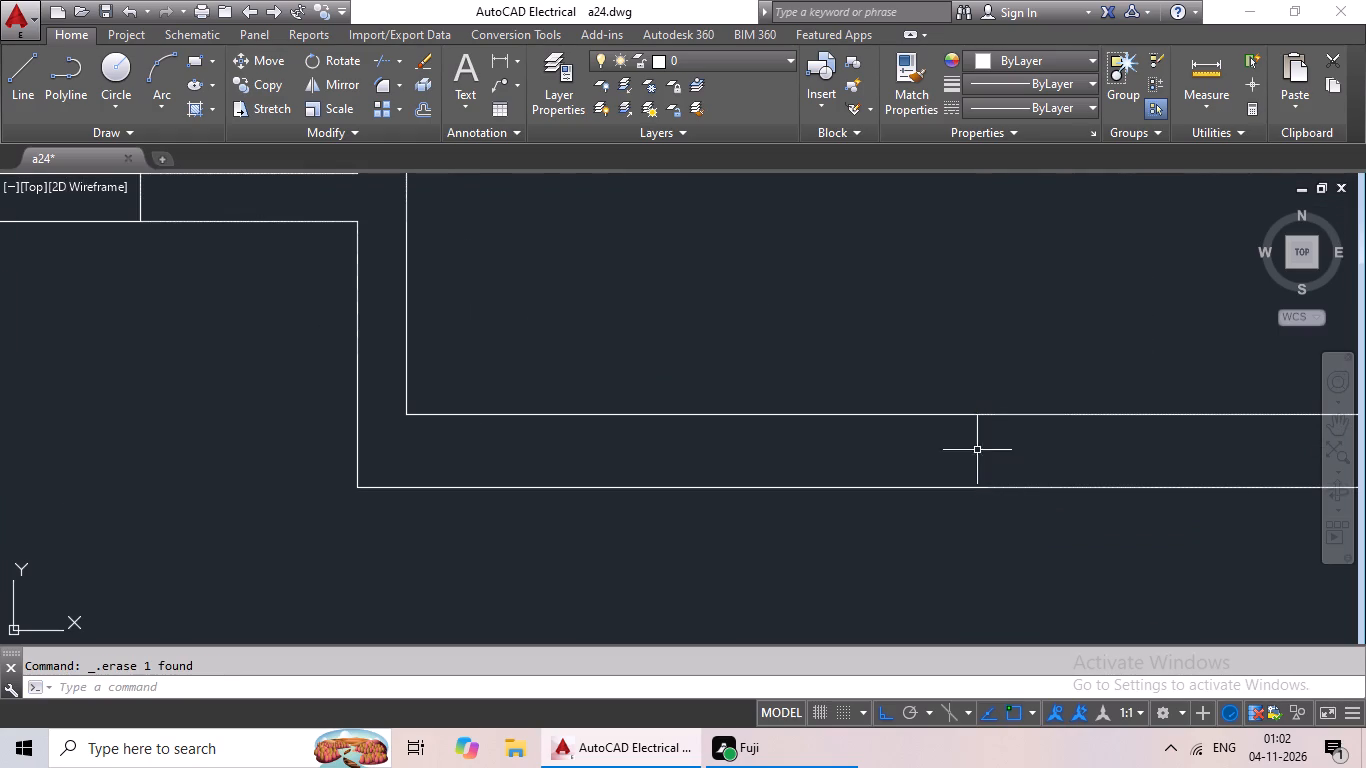
# Draw a vertical line across the lower-right verandah's bottom outer wall, from the inner to the outer line.
pyautogui.click(30, 77)
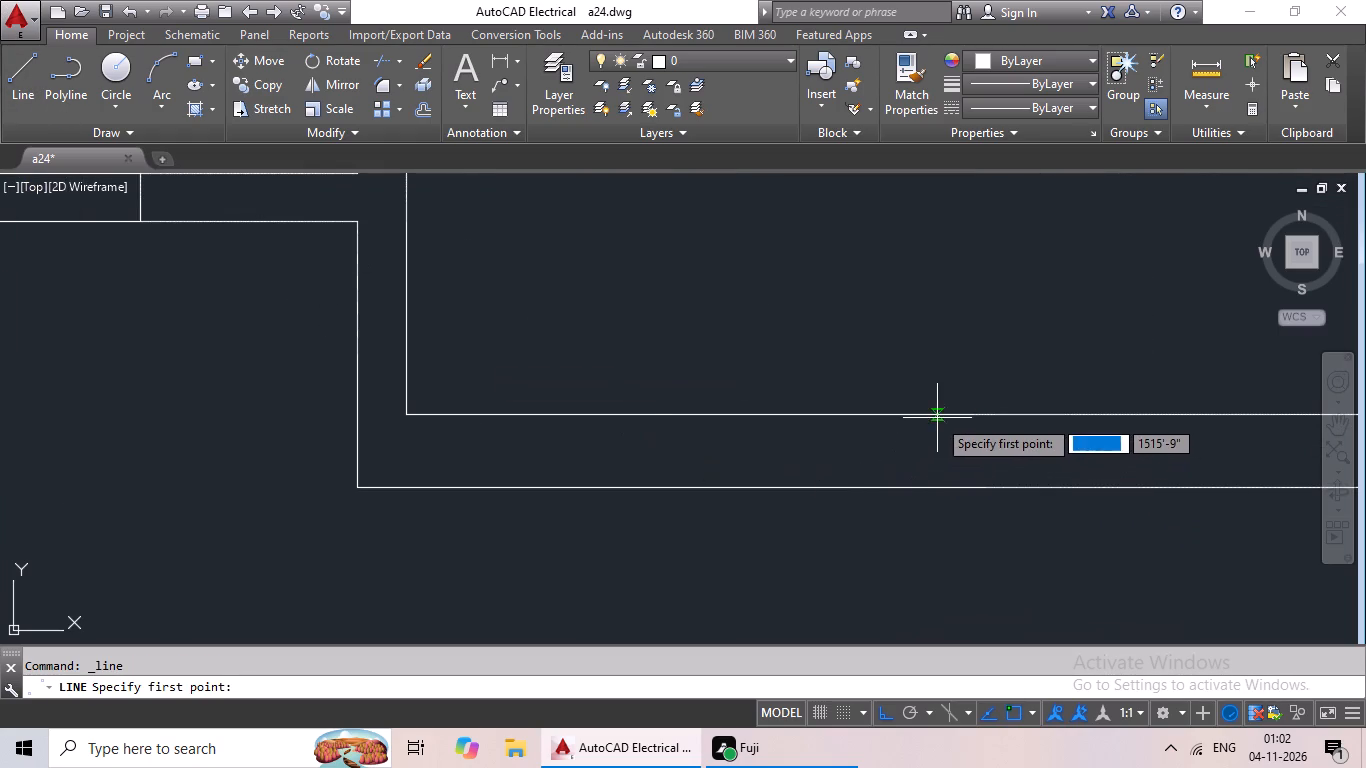
pyautogui.scroll(-1, 977, 417)
pyautogui.click(978, 417)
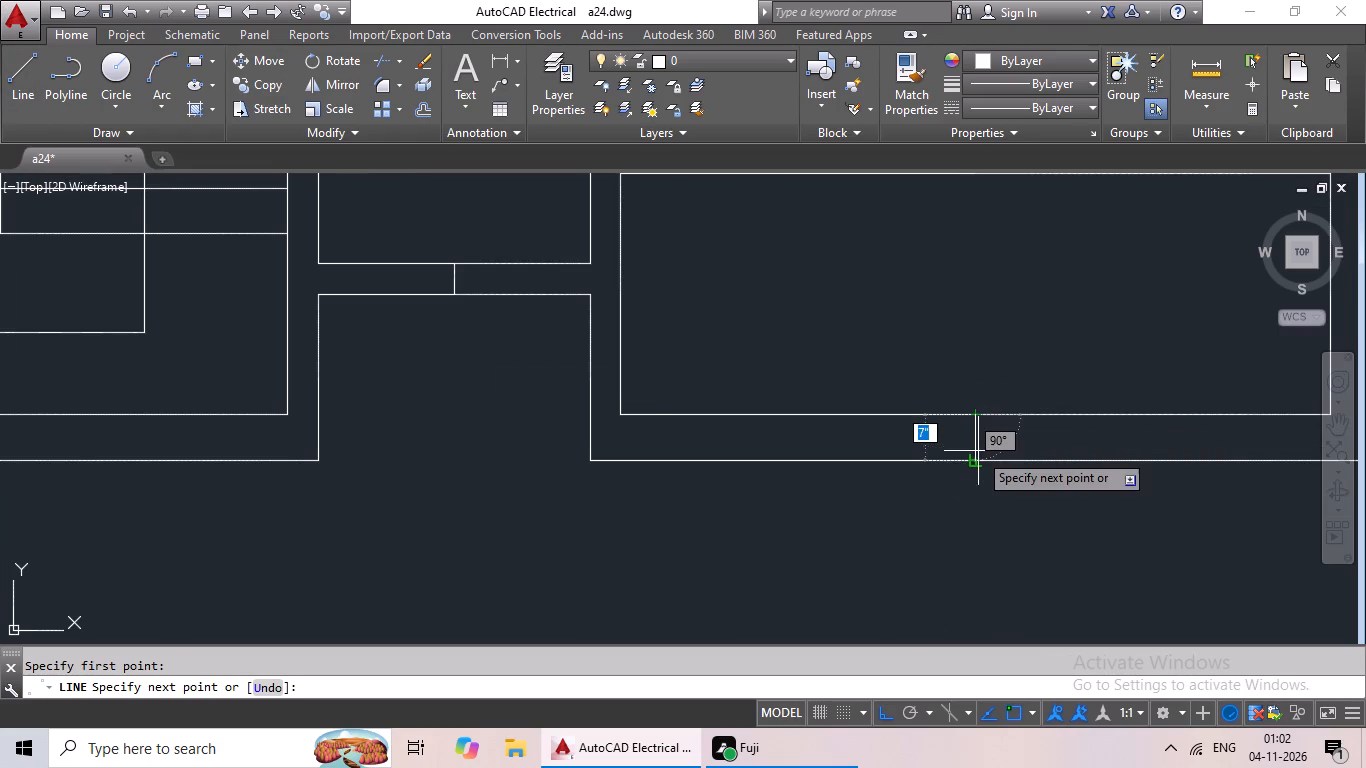
pyautogui.click(978, 459)
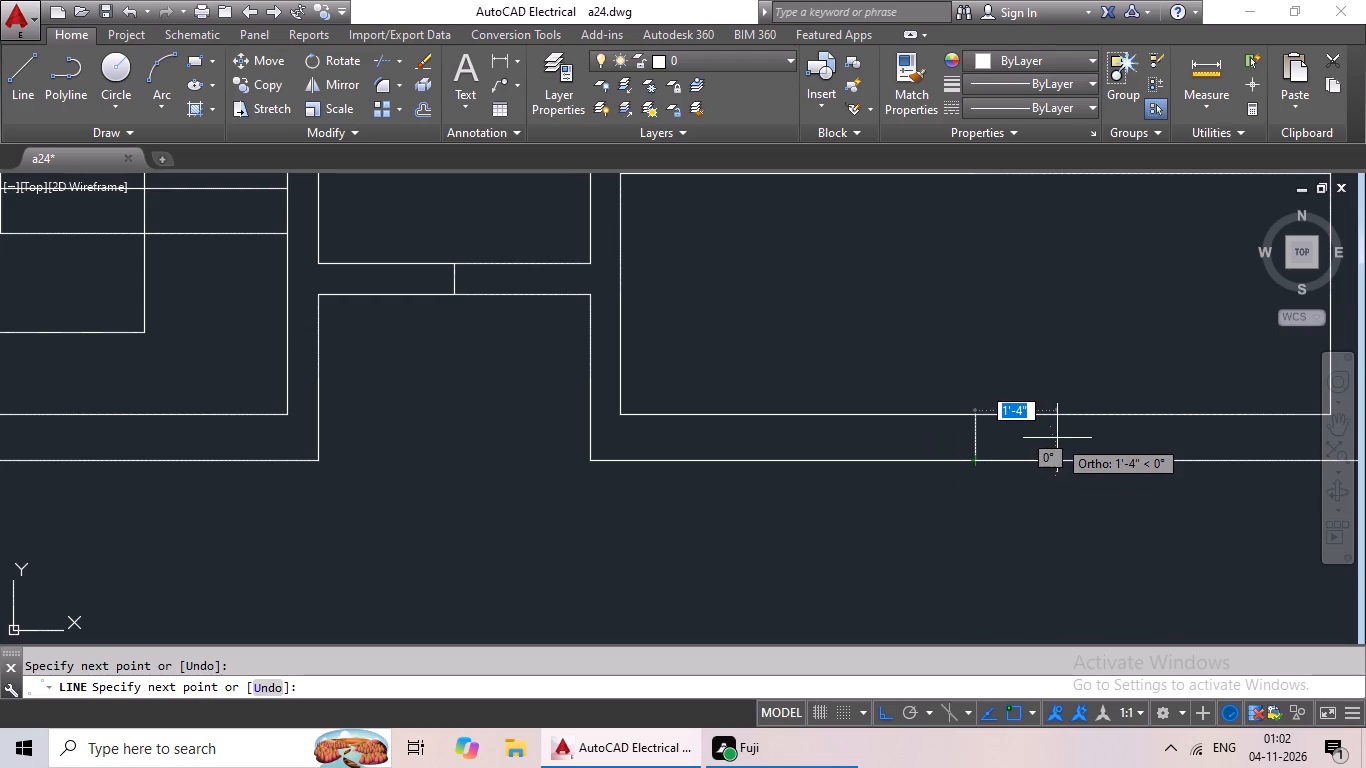
pyautogui.press('Escape')
# Review the whole new floor plan alongside the ground and first floor plans.
pyautogui.scroll(-2, 1057, 452)
pyautogui.moveTo(1057, 457); pyautogui.dragTo(682, 463, button='middle')
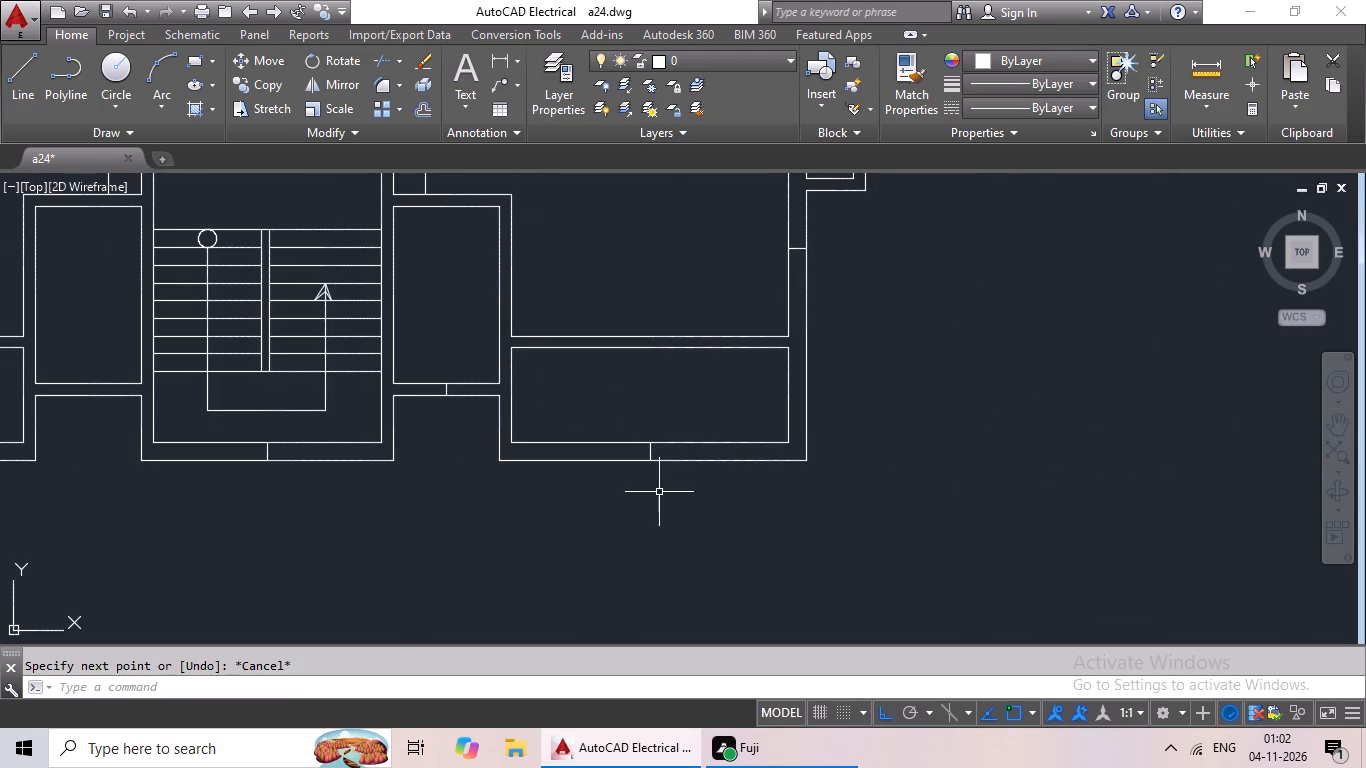
pyautogui.scroll(-2, 844, 454)
pyautogui.moveTo(882, 429); pyautogui.dragTo(765, 429, button='middle')
pyautogui.middleClick(751, 429)
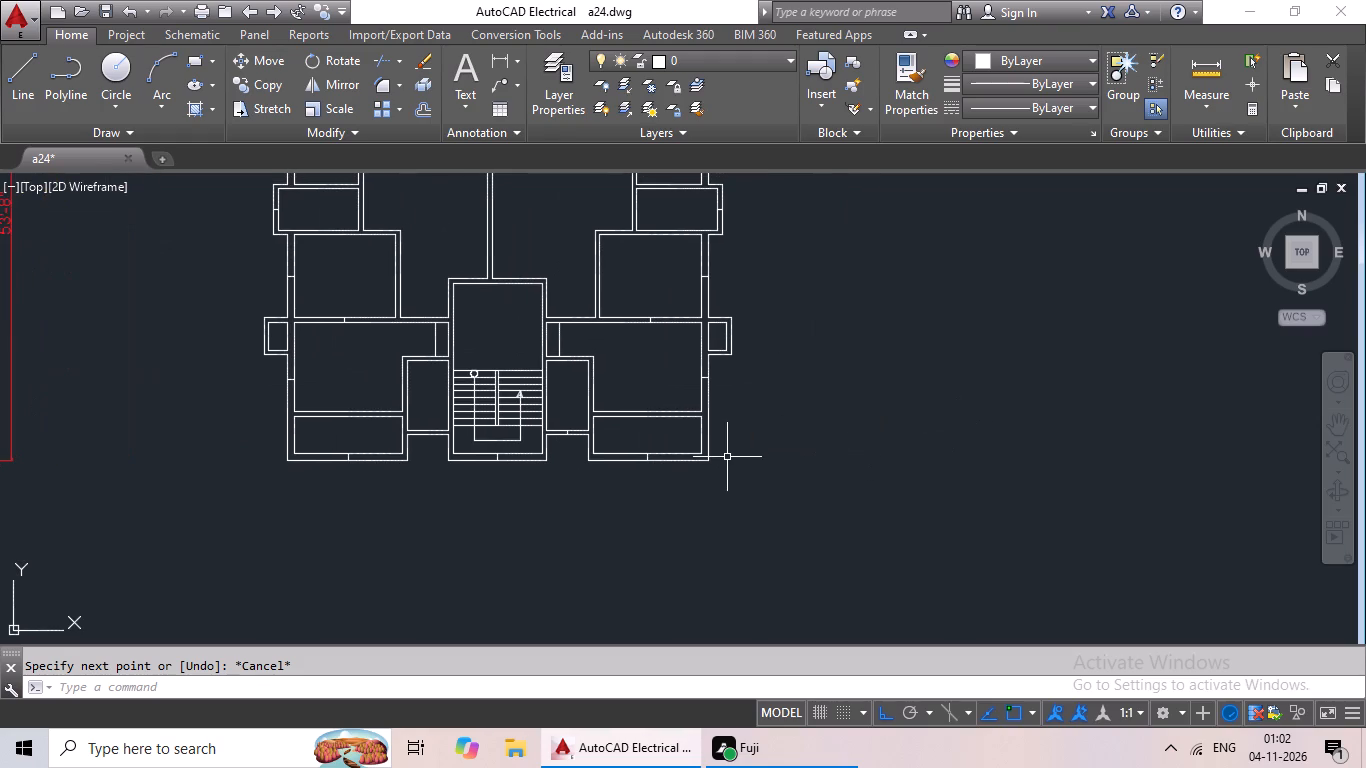
pyautogui.scroll(-1, 781, 417)
pyautogui.moveTo(833, 404); pyautogui.dragTo(678, 472, button='middle')
pyautogui.scroll(-1, 692, 455)
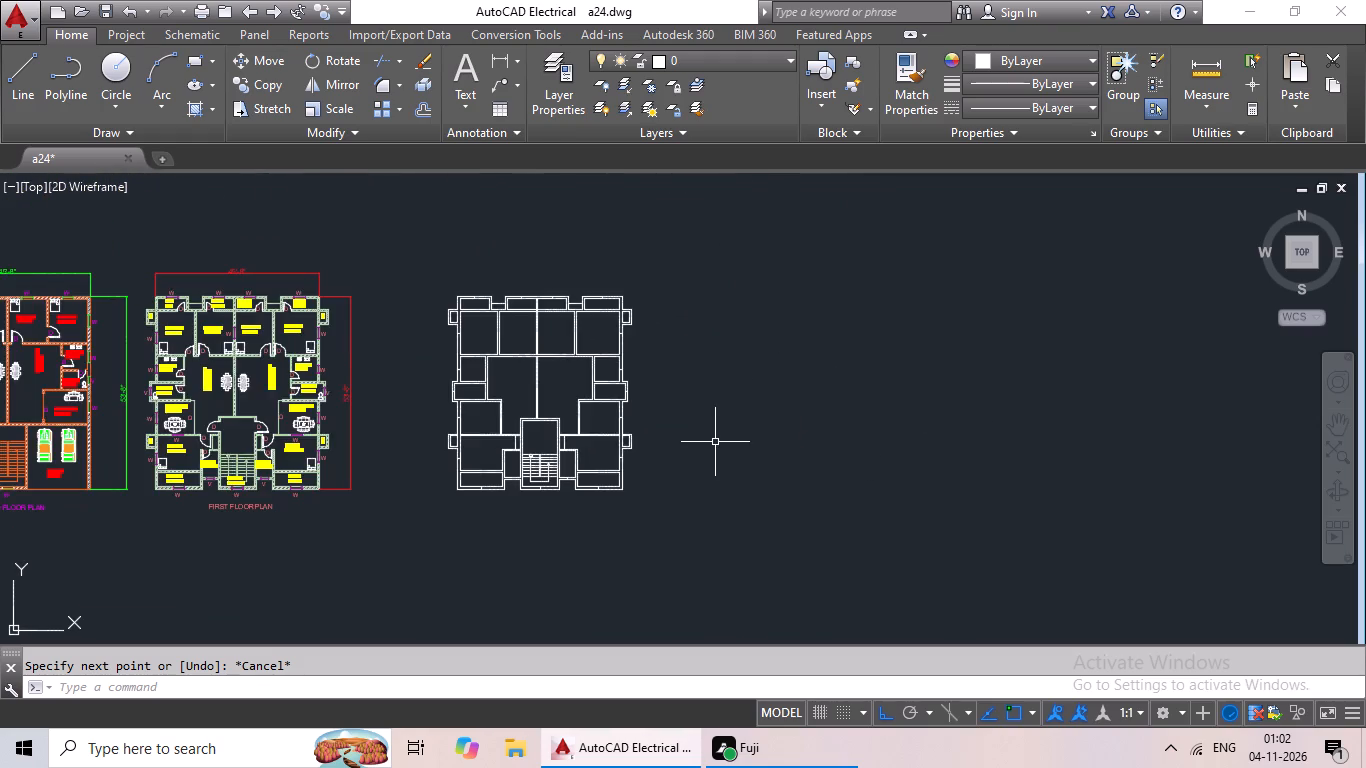
pyautogui.scroll(1, 707, 440)
pyautogui.moveTo(707, 438); pyautogui.dragTo(938, 432, button='middle')
pyautogui.scroll(-1, 1022, 432)
pyautogui.moveTo(1019, 432); pyautogui.dragTo(946, 446, button='middle')
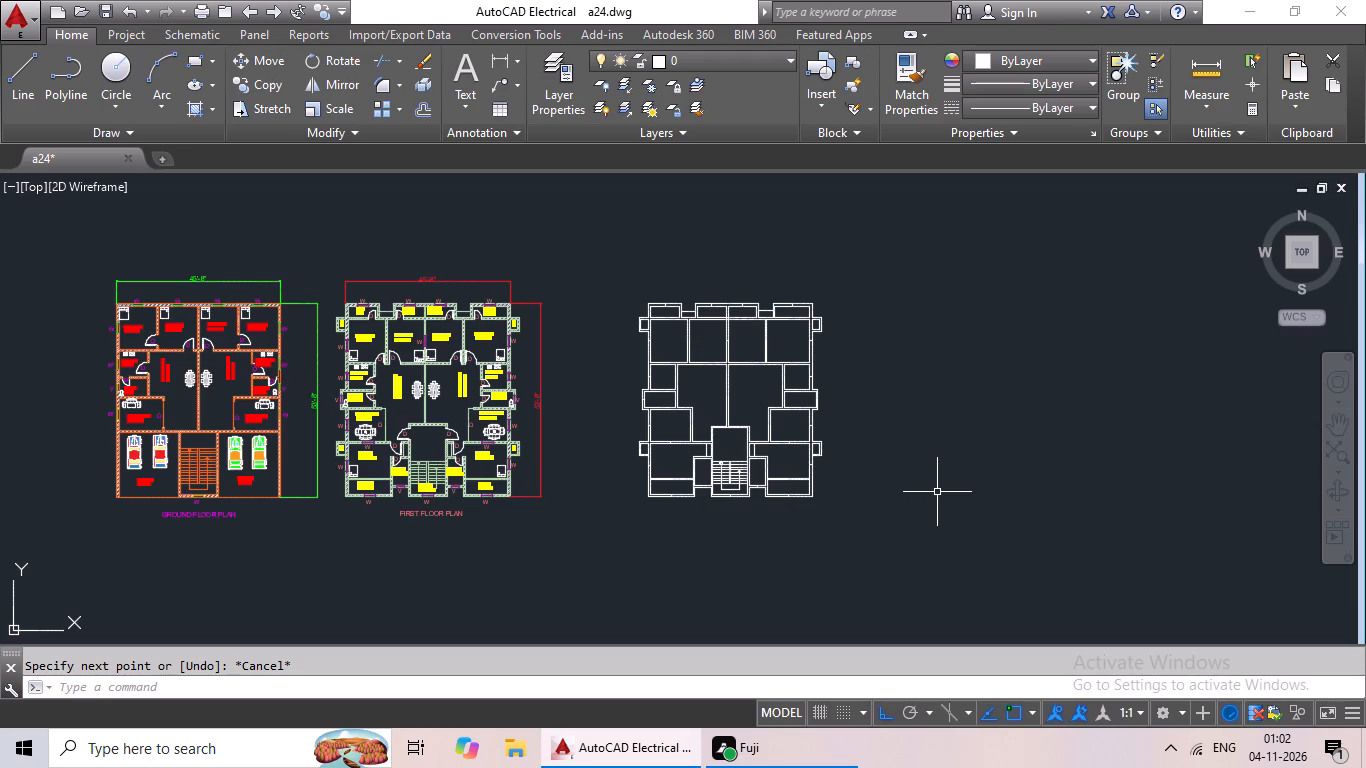
pyautogui.moveTo(945, 457); pyautogui.dragTo(869, 457, button='middle')
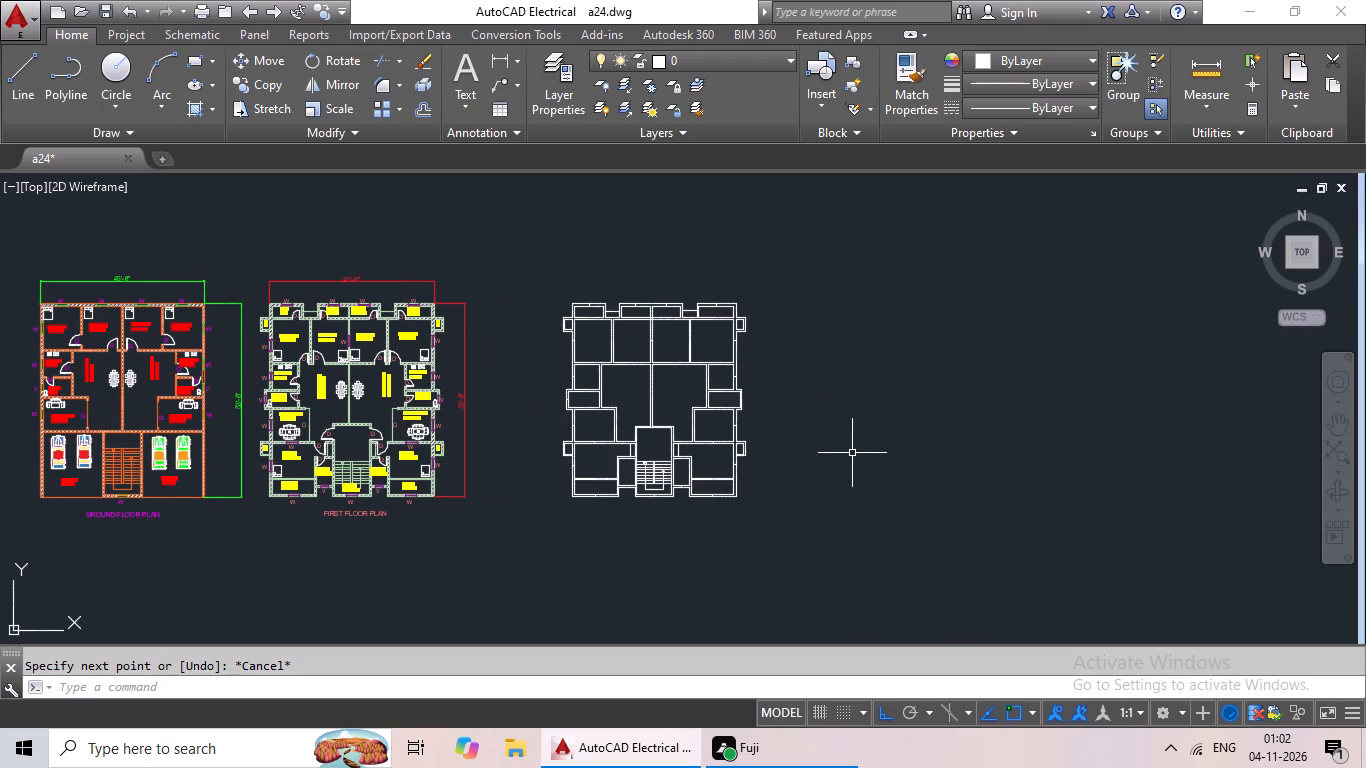
pyautogui.scroll(1, 670, 296)
pyautogui.moveTo(921, 387); pyautogui.dragTo(686, 377, button='middle')
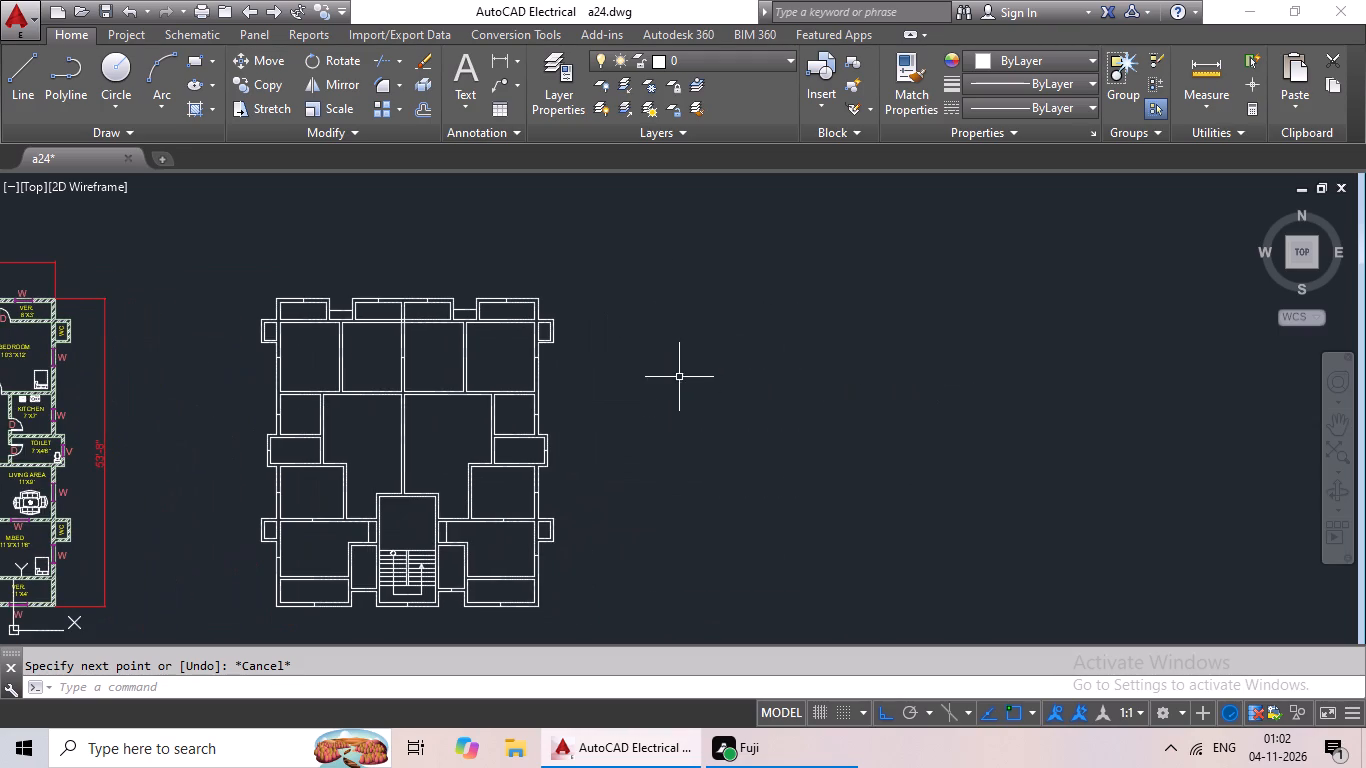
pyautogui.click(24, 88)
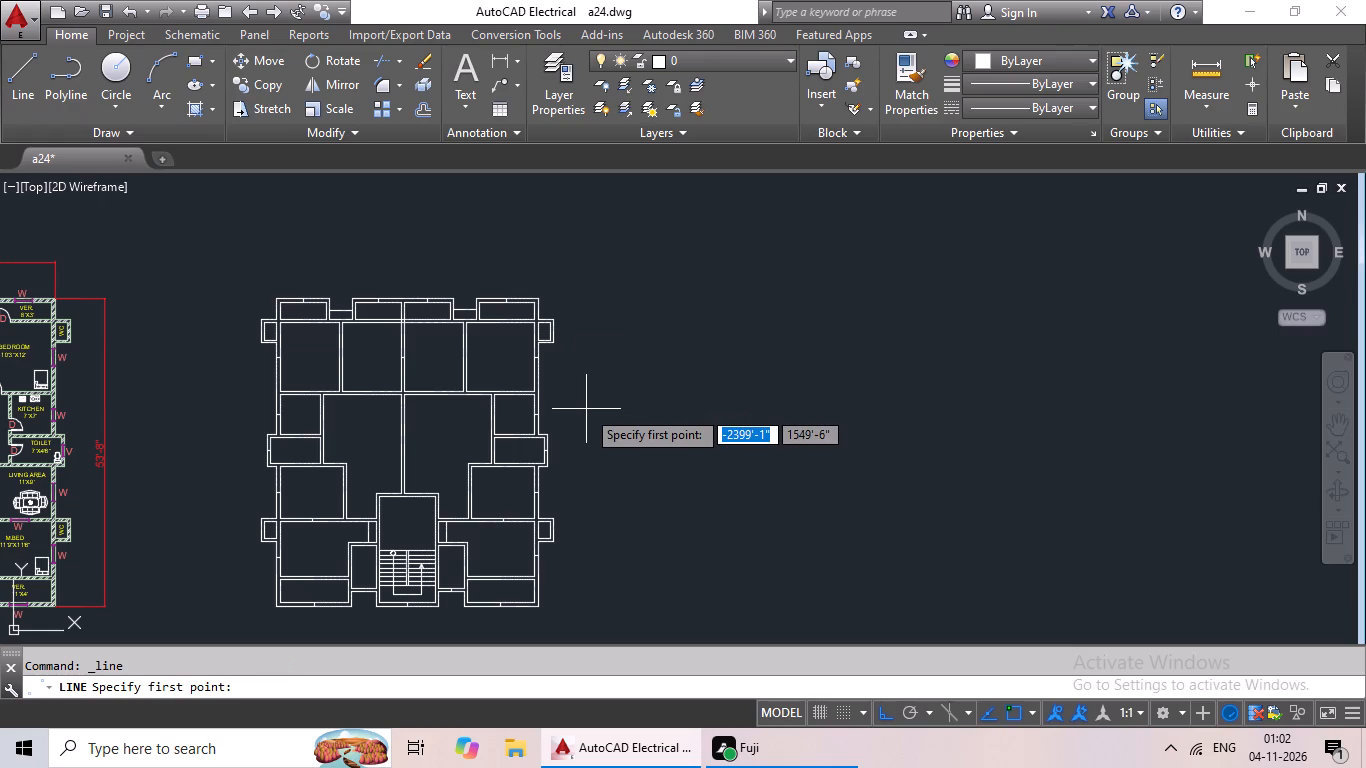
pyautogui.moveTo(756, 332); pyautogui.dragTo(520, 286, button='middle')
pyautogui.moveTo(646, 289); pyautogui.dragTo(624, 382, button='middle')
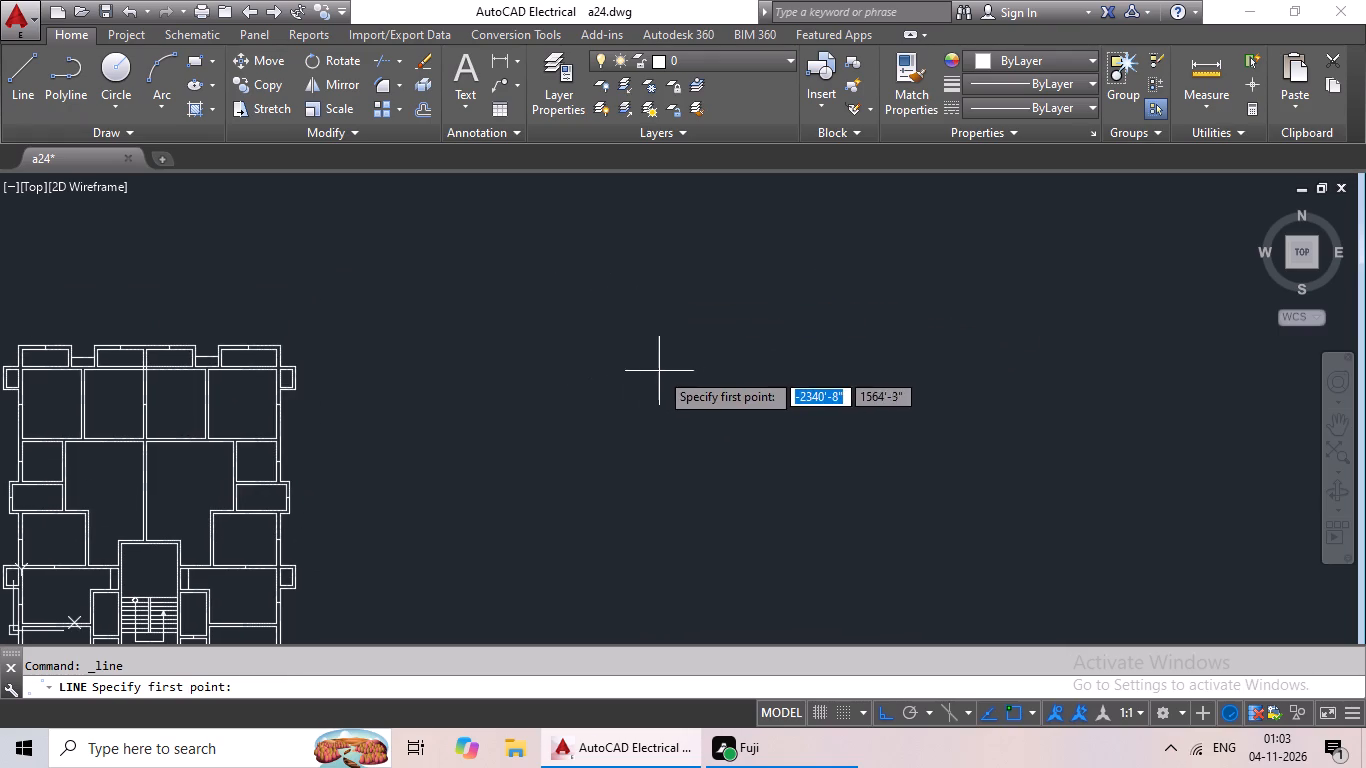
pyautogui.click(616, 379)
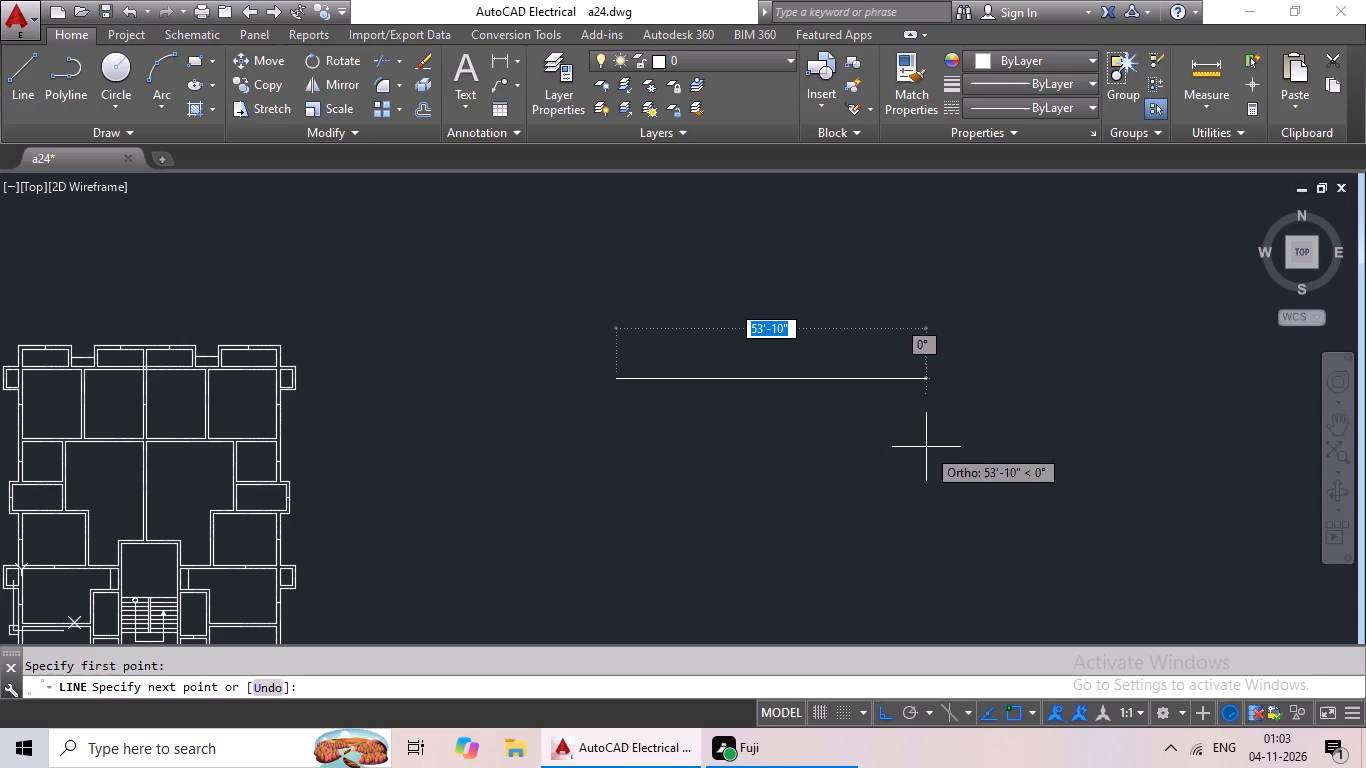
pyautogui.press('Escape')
# Draw a 3' horizontal line in the empty area right of the new floor plan.
pyautogui.click(17, 109)
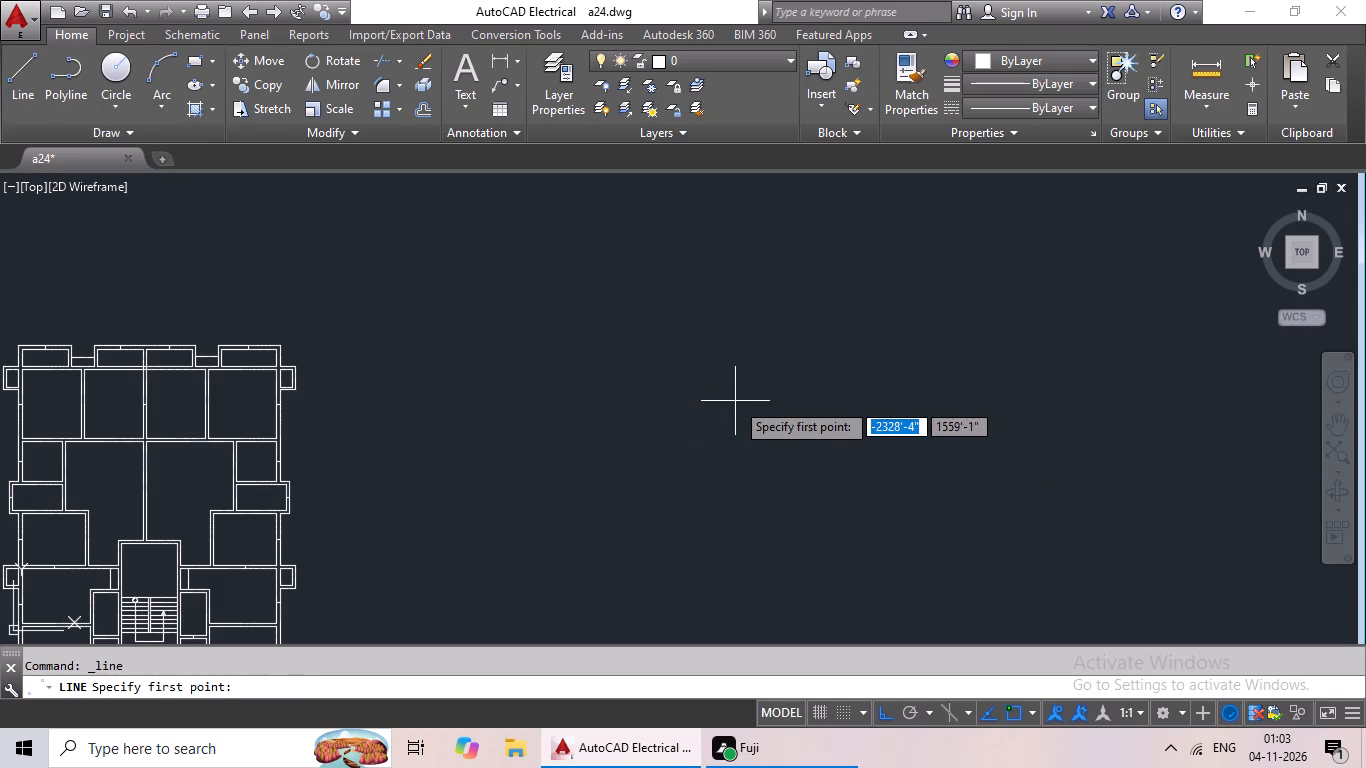
pyautogui.click(725, 388)
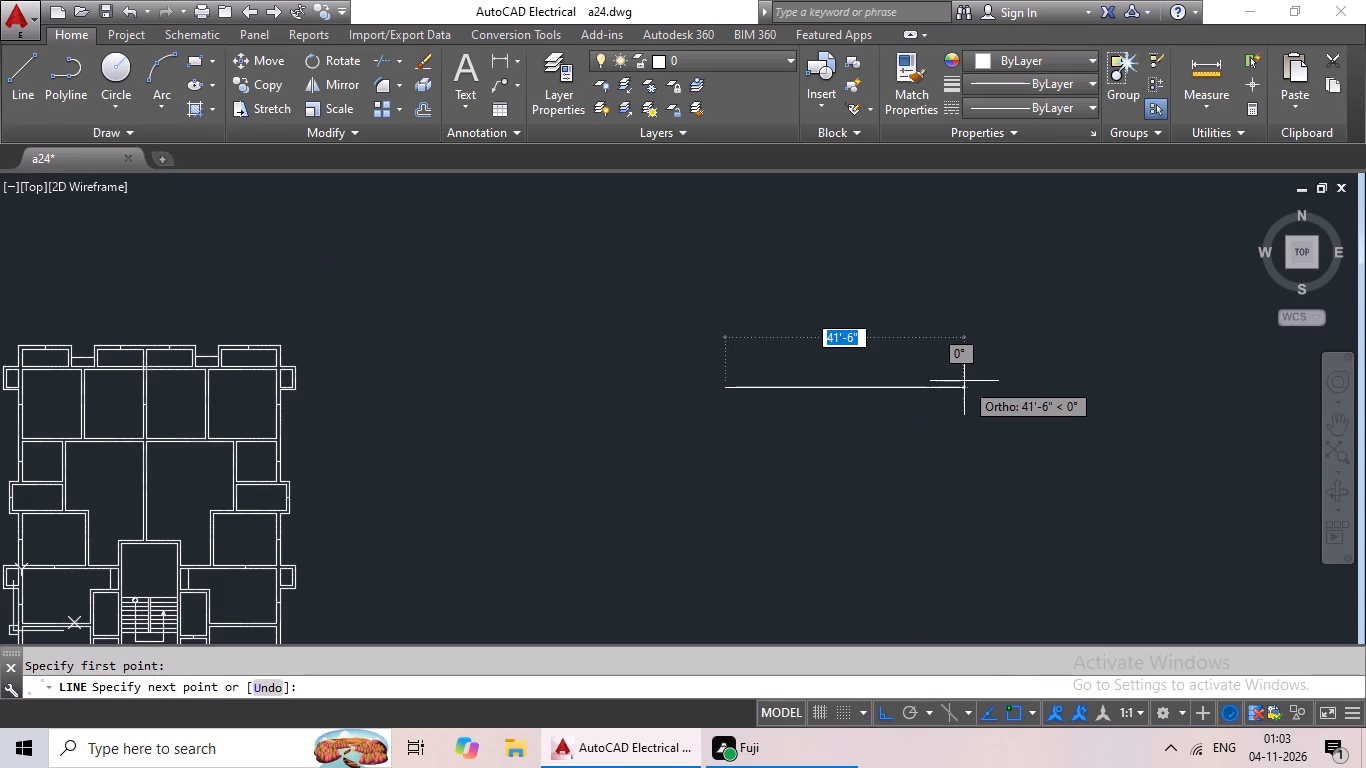
pyautogui.write("3'")
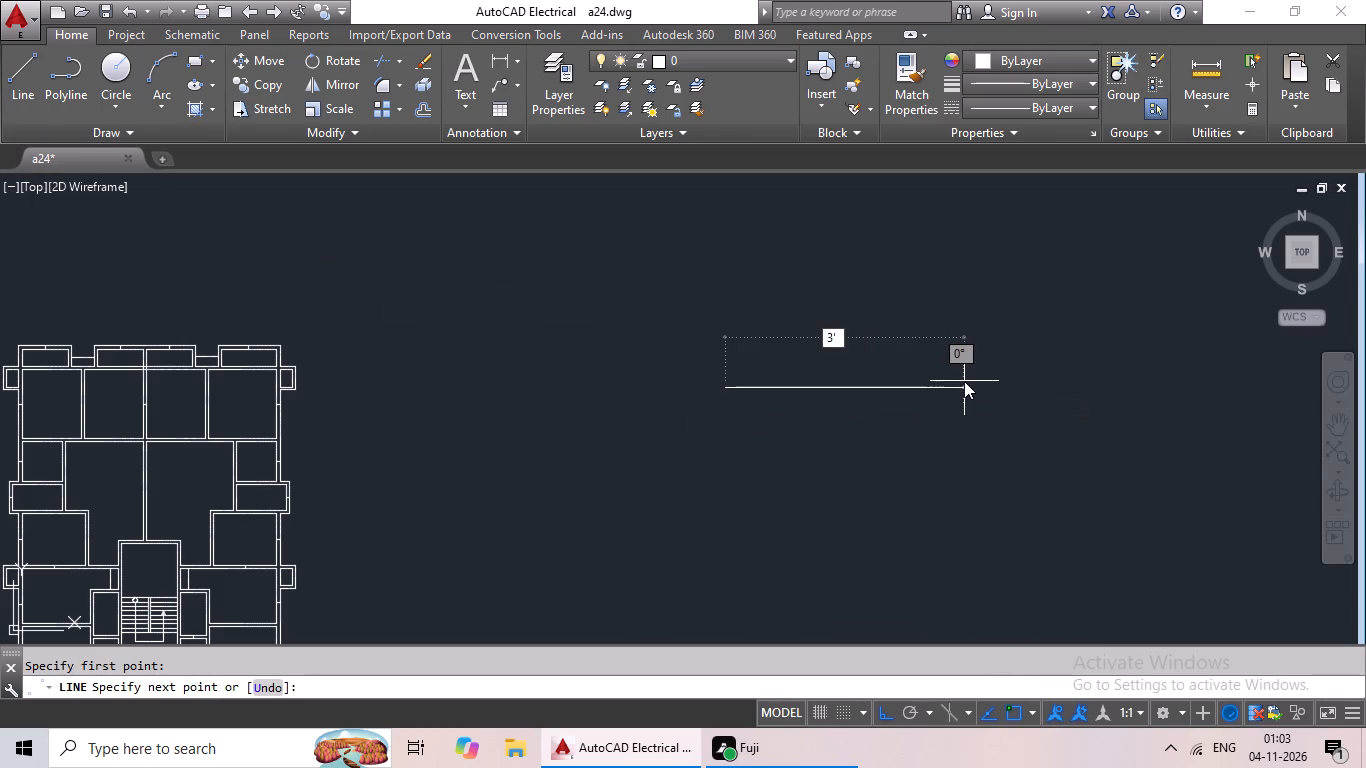
pyautogui.press('Return')
pyautogui.press('Escape')
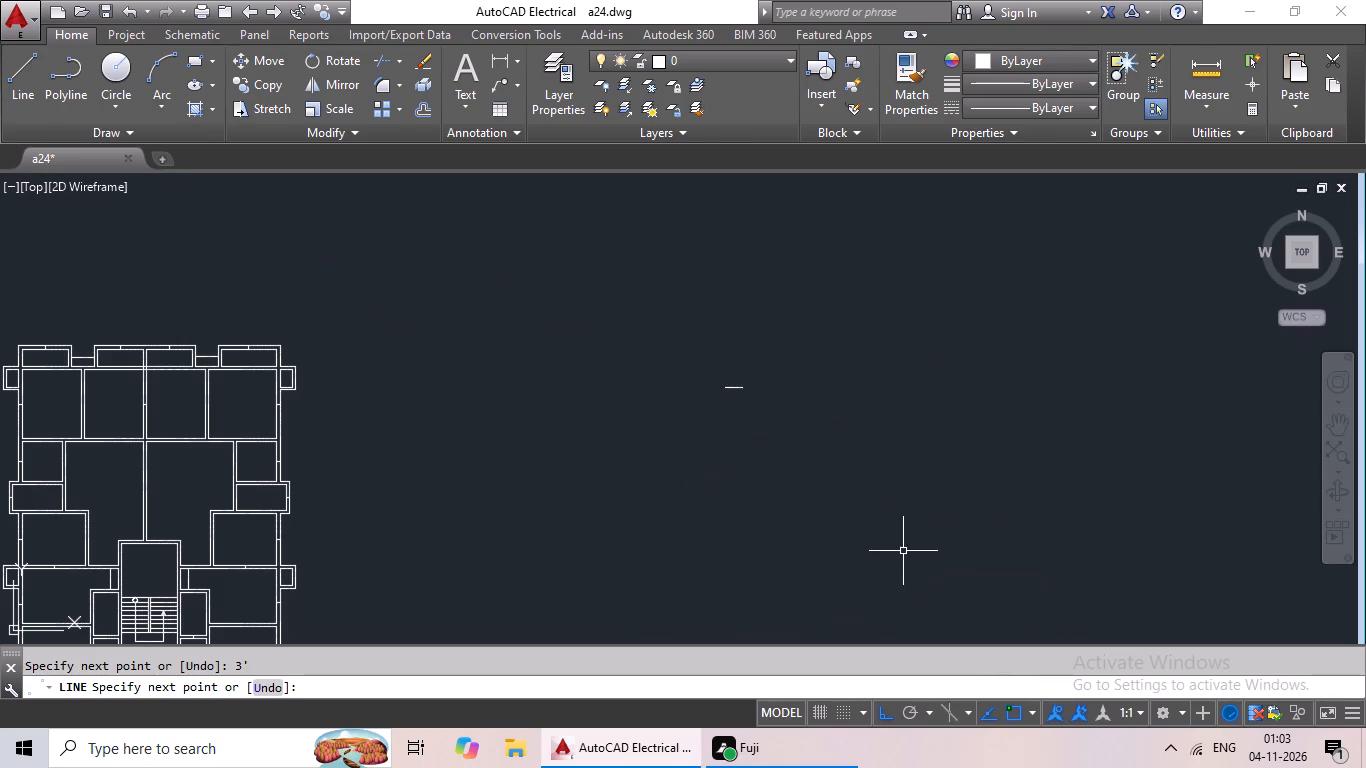
# Draw a 9" vertical line just beyond the right end of the 3' horizontal line.
pyautogui.scroll(5, 724, 376)
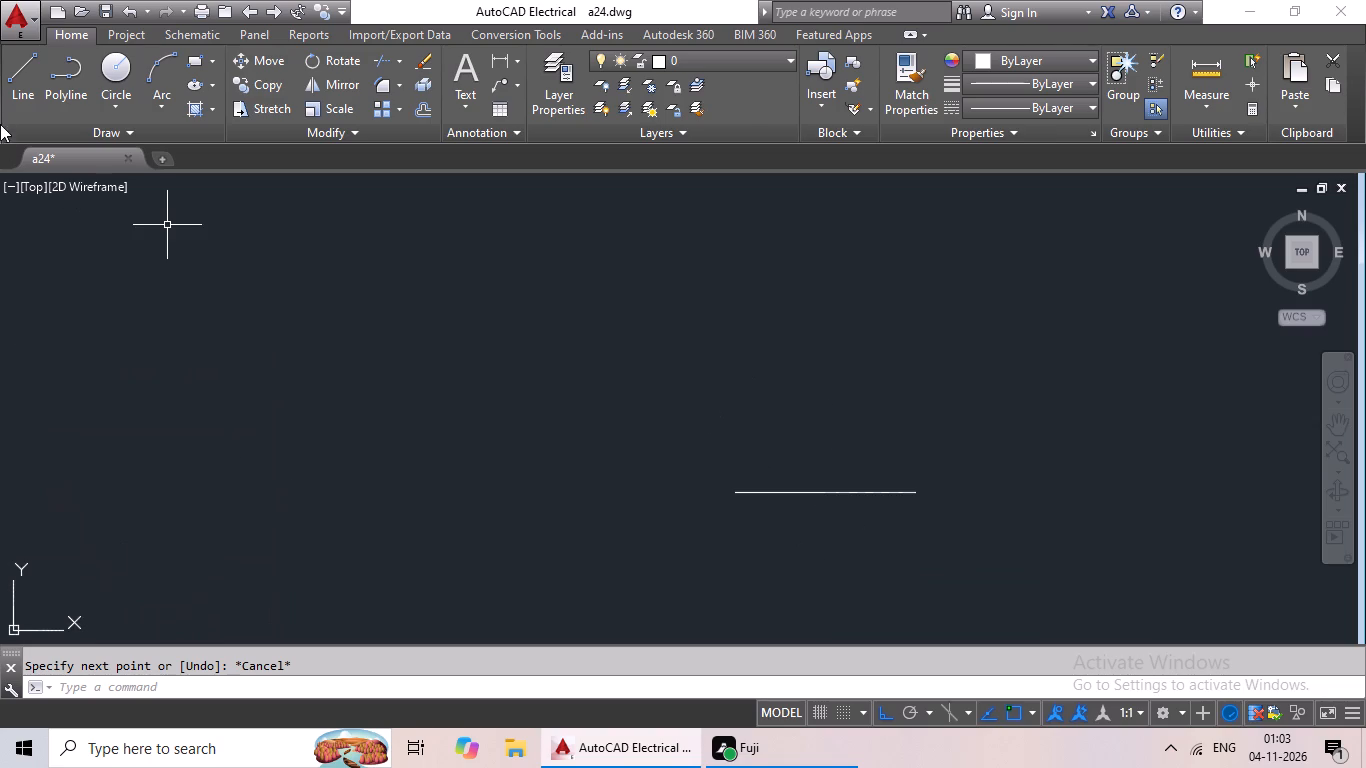
pyautogui.click(27, 80)
pyautogui.moveTo(811, 542); pyautogui.dragTo(568, 397, button='middle')
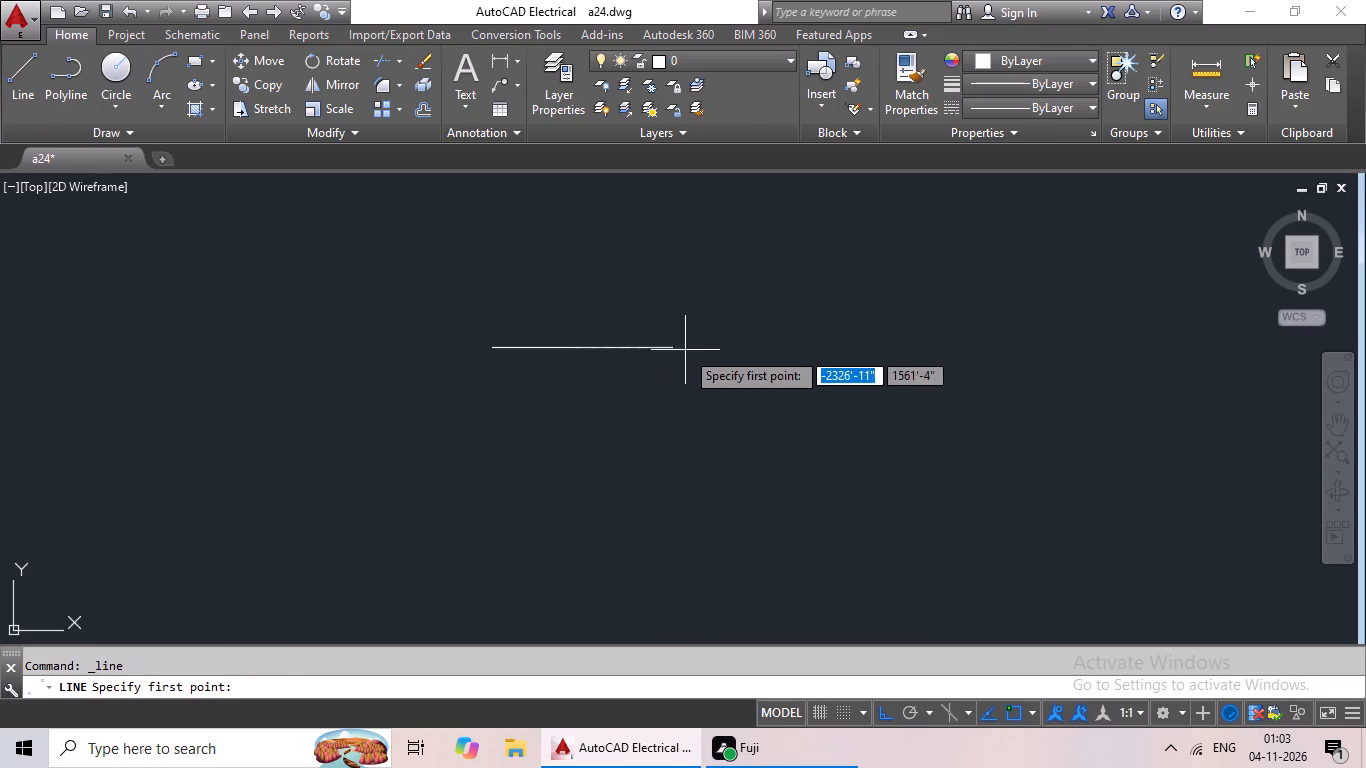
pyautogui.moveTo(712, 307); pyautogui.dragTo(712, 318)
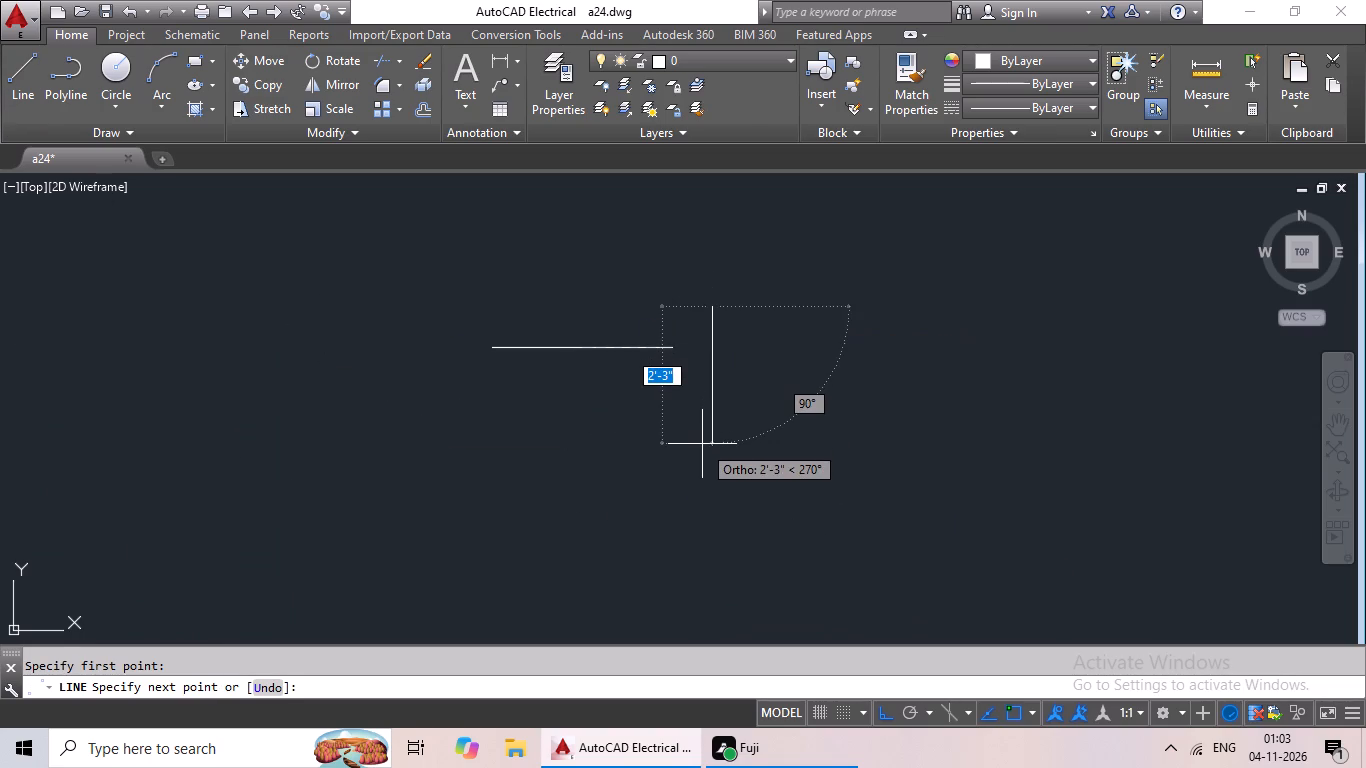
pyautogui.press('9')
pyautogui.hotkey('shift', '"')
pyautogui.press('Return')
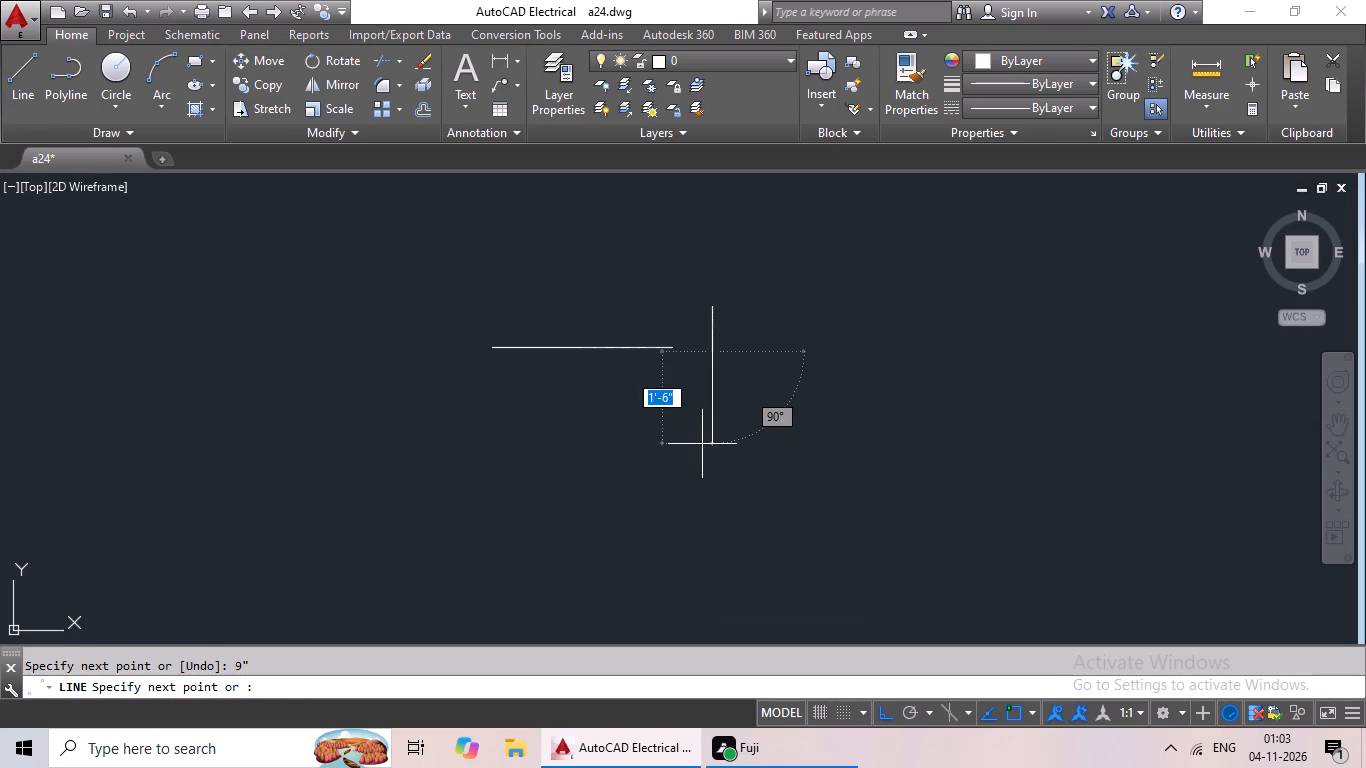
pyautogui.press('Escape')
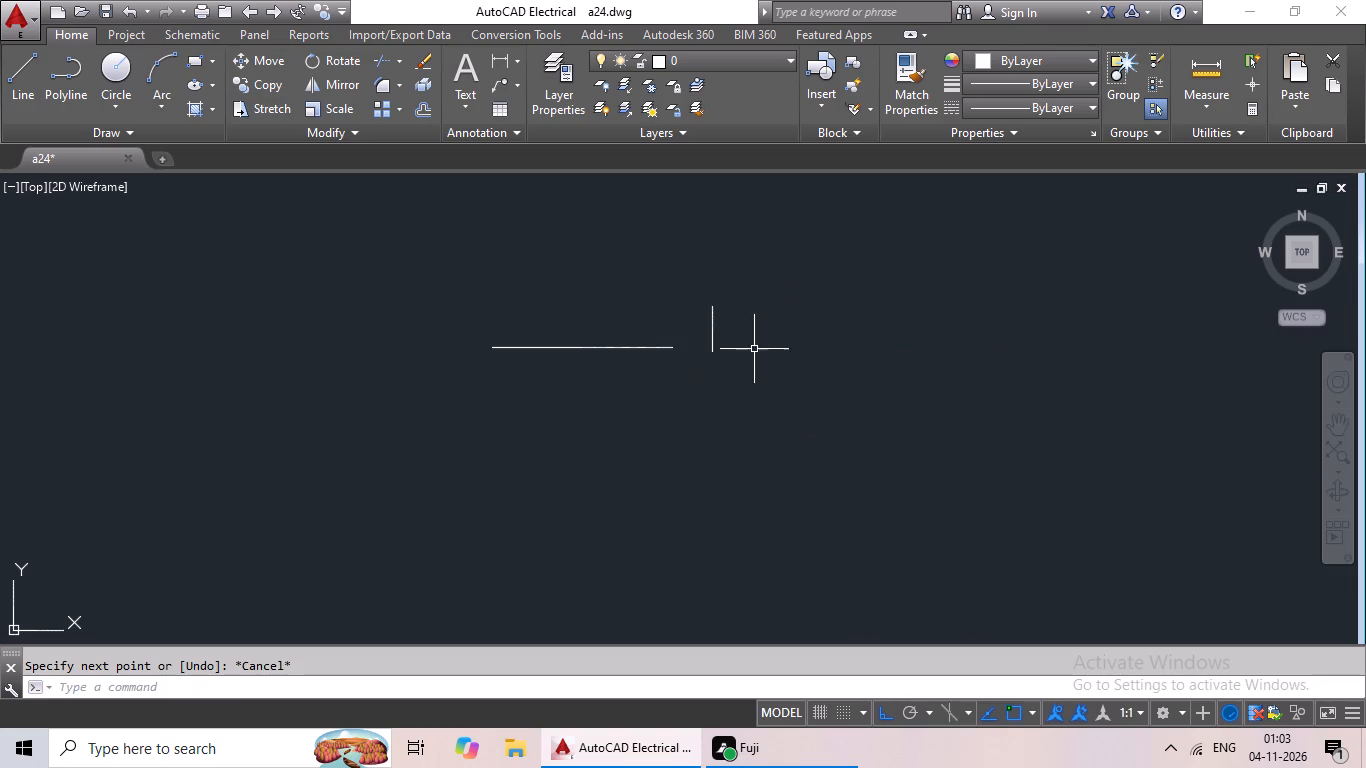
# Copy the 9" vertical line from its midpoint onto the 3' line's right endpoint, and erase the original.
pyautogui.click(712, 323)
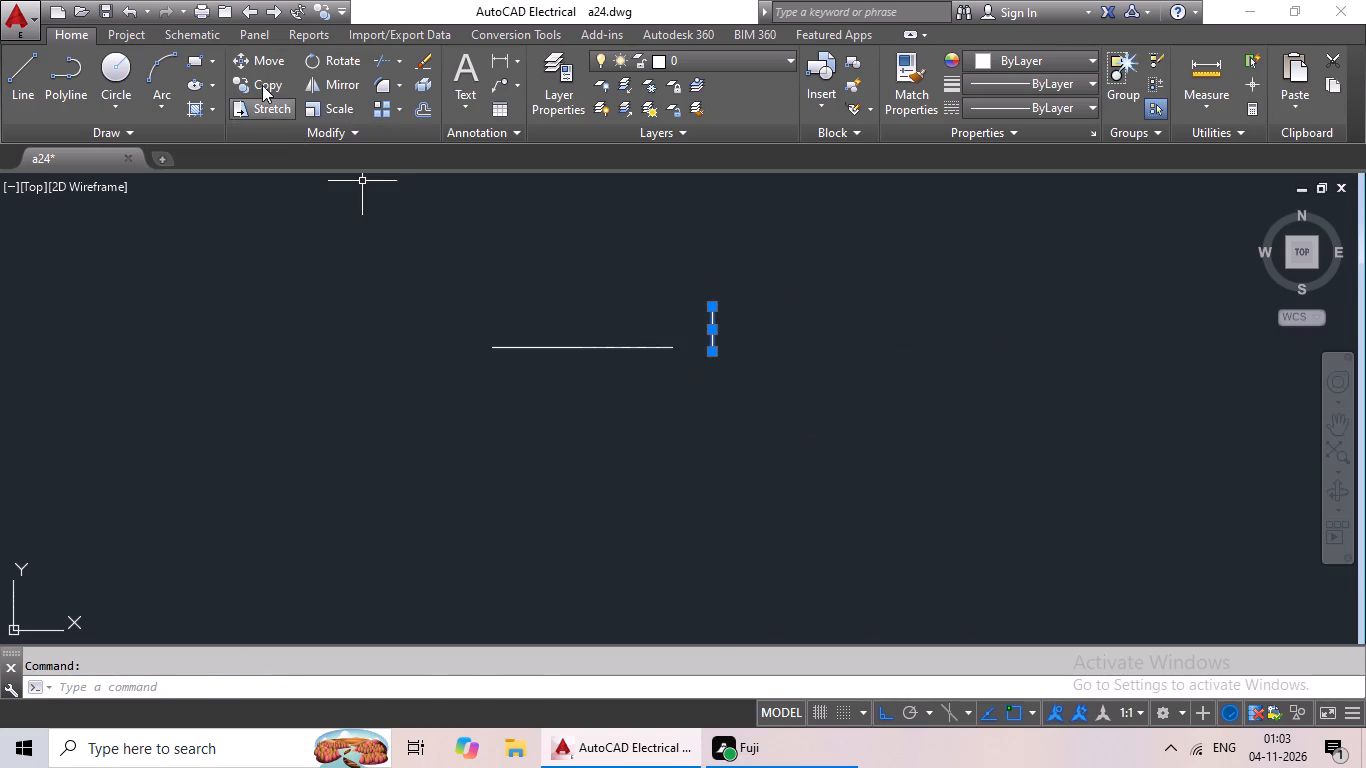
pyautogui.click(261, 85)
pyautogui.scroll(2, 738, 365)
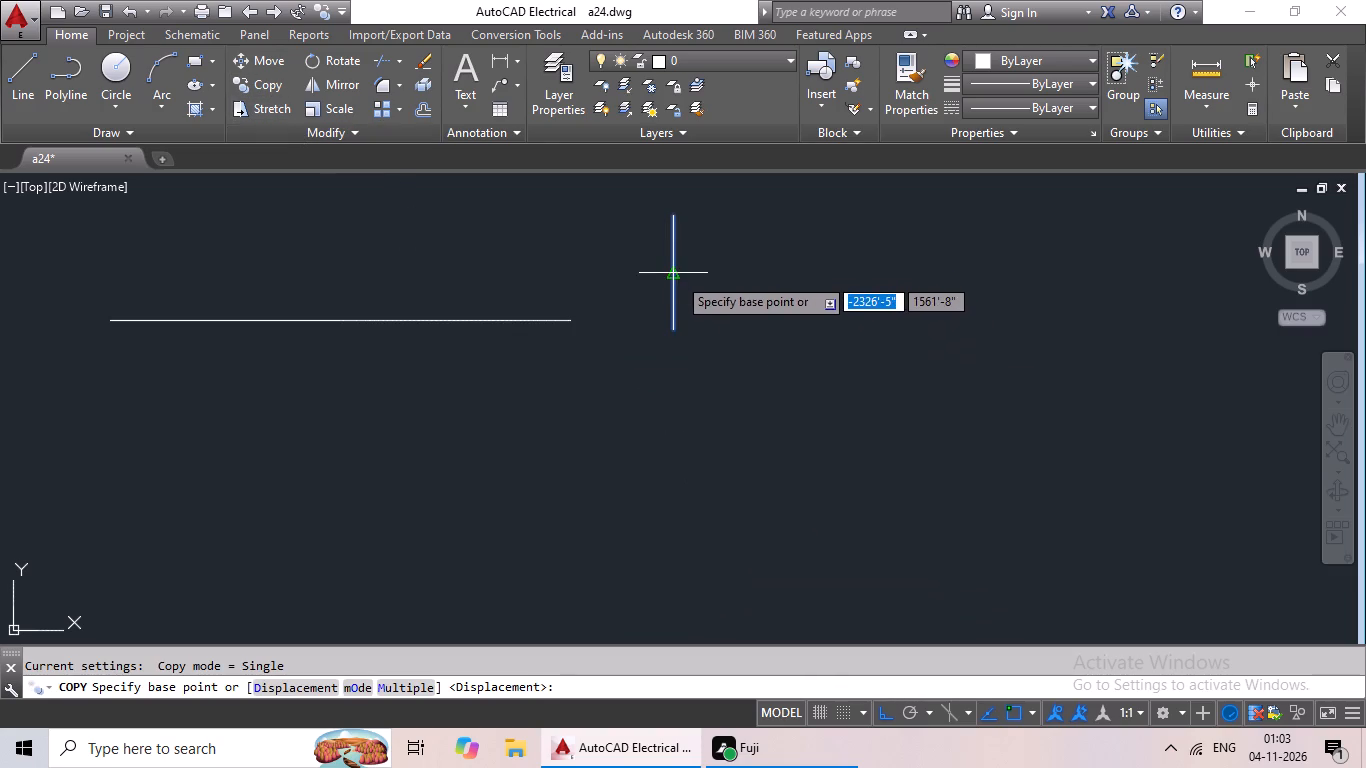
pyautogui.click(677, 276)
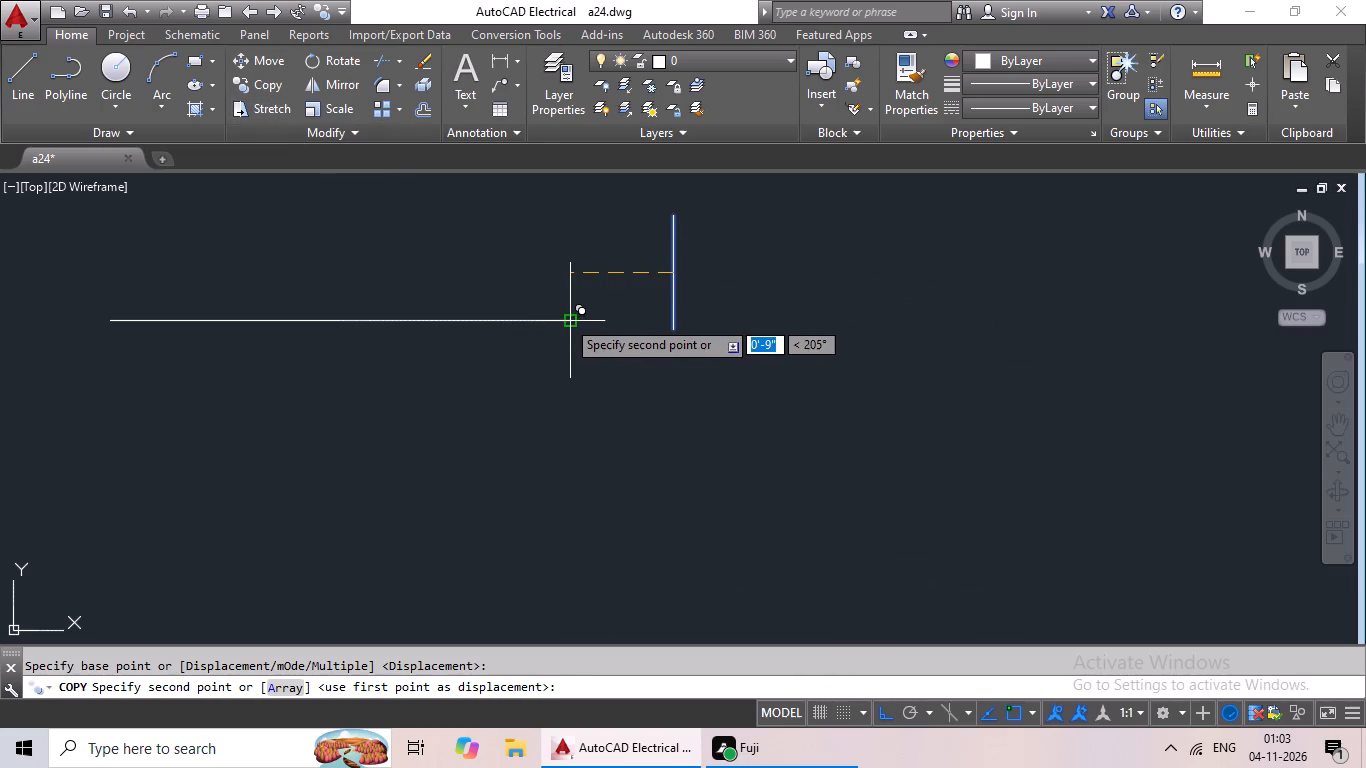
pyautogui.click(566, 319)
pyautogui.moveTo(744, 270); pyautogui.dragTo(664, 300)
pyautogui.click(664, 300)
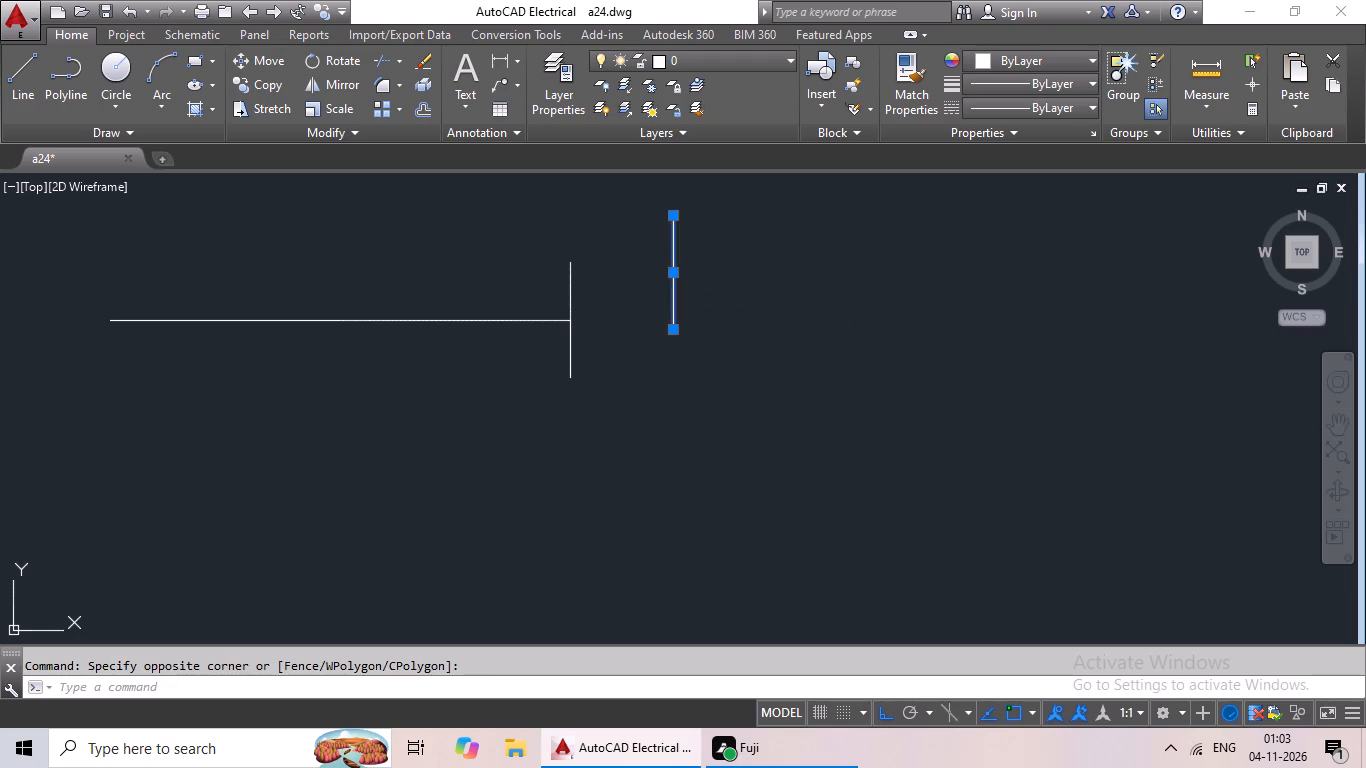
pyautogui.press('Delete')
# Offset the 9" vertical line 3' toward the left end of the horizontal line.
pyautogui.scroll(-2, 723, 325)
pyautogui.moveTo(730, 328); pyautogui.dragTo(825, 371, button='middle')
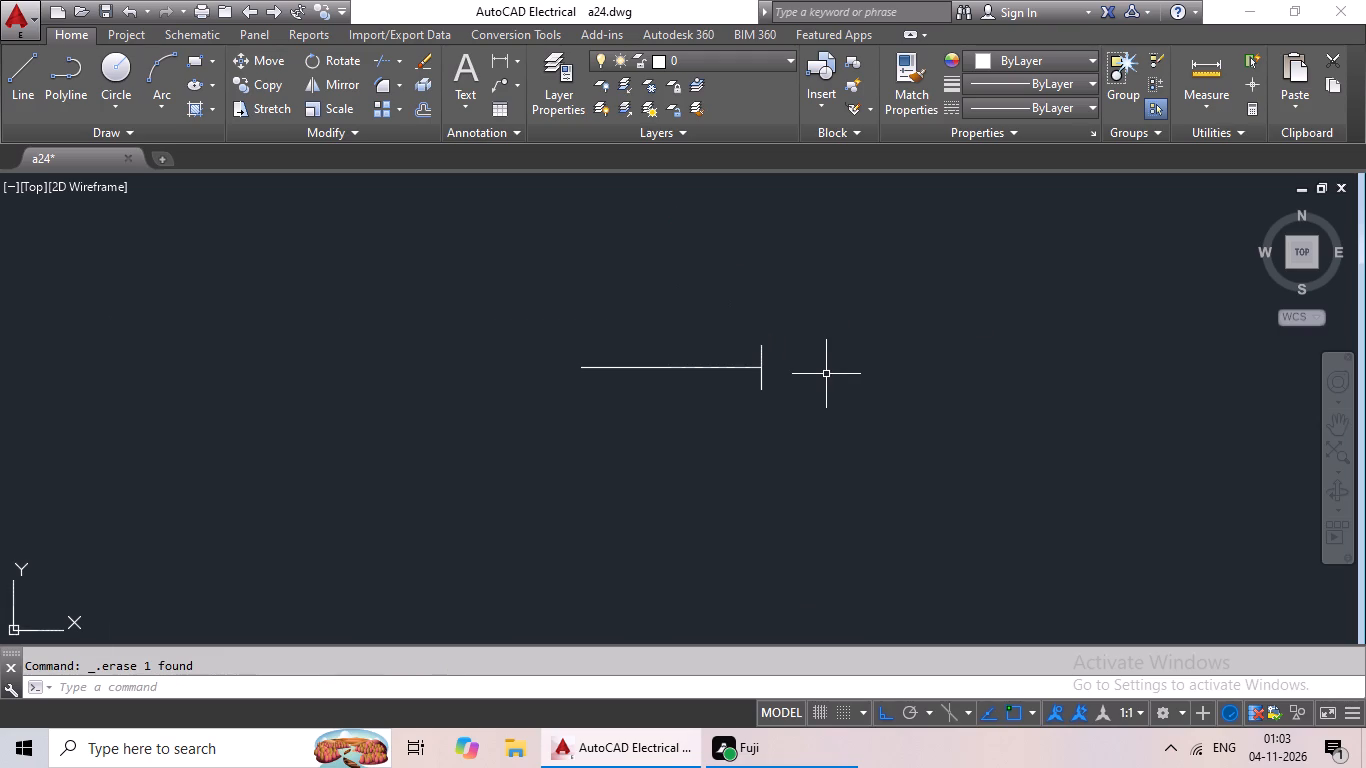
pyautogui.press('o')
pyautogui.press('Return')
pyautogui.write("3'")
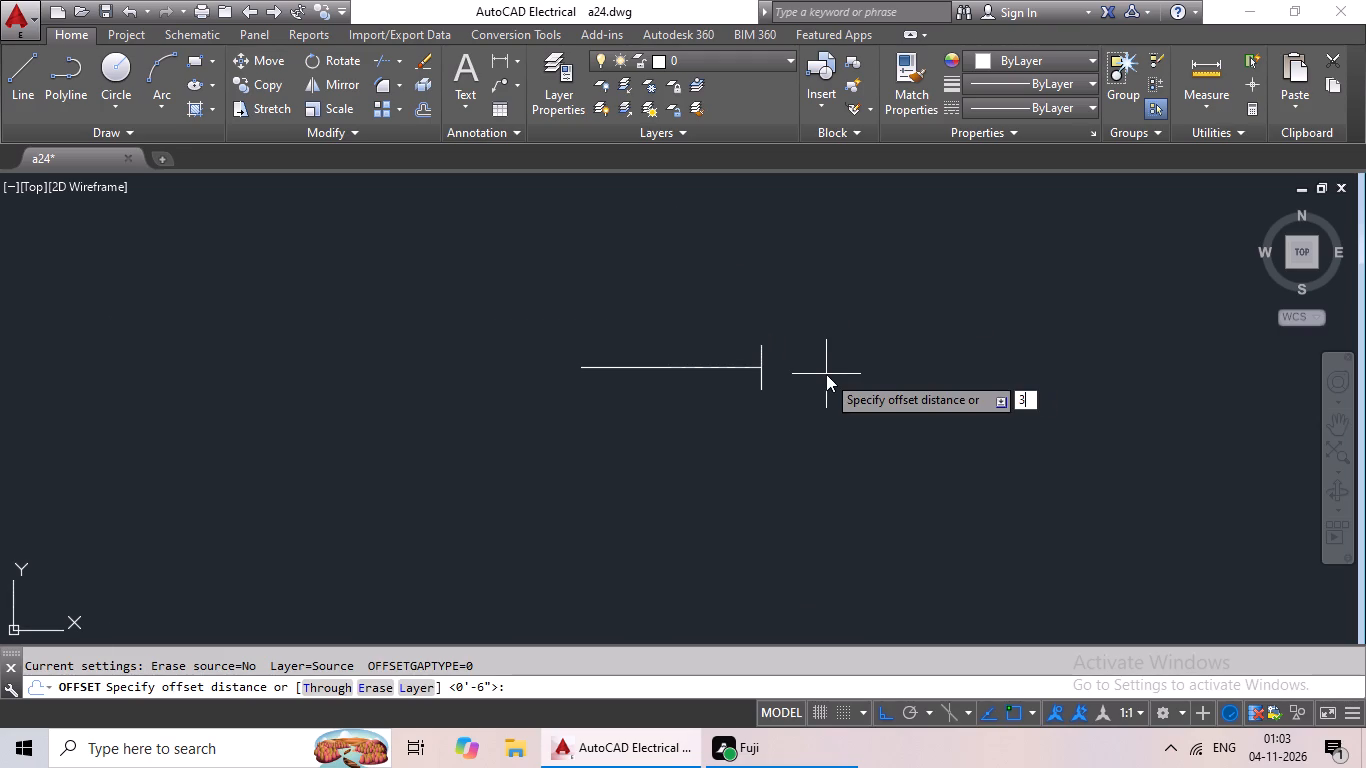
pyautogui.press('Return')
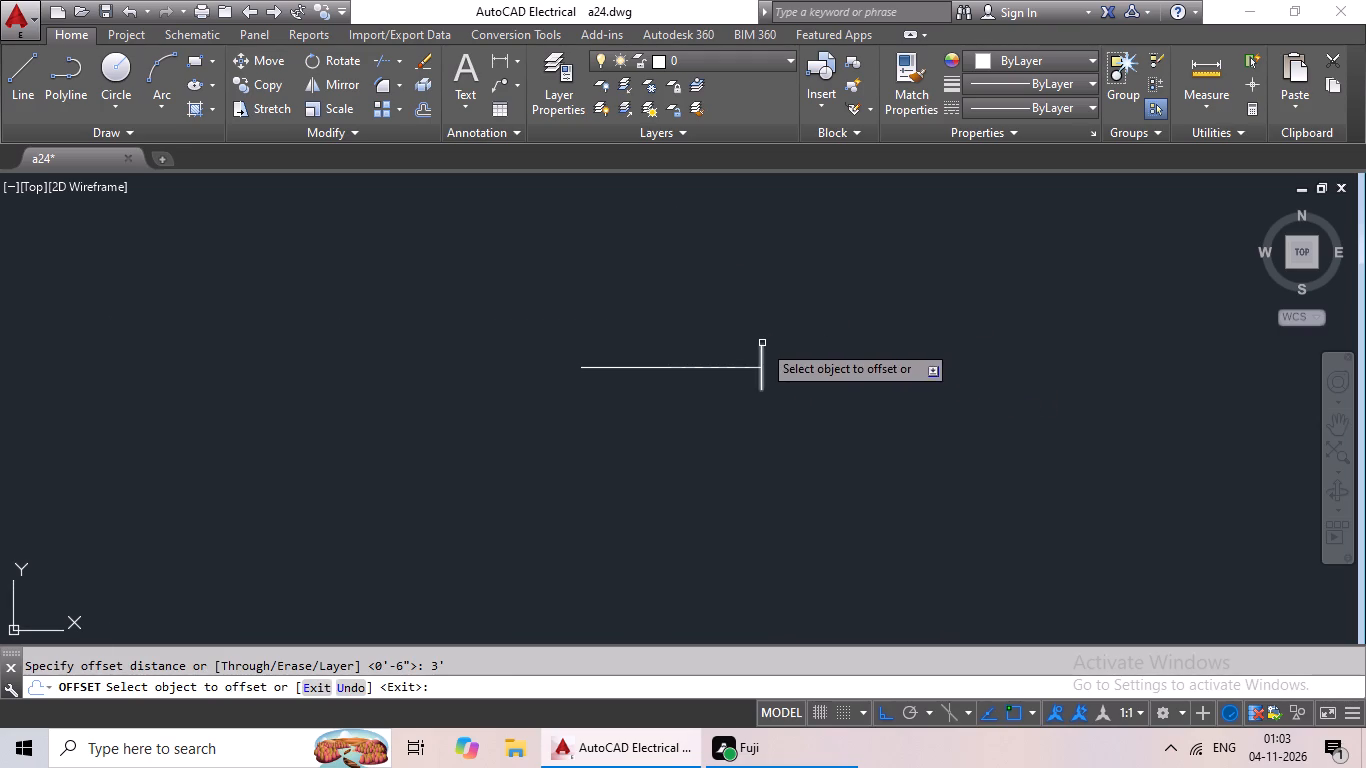
pyautogui.moveTo(761, 342); pyautogui.dragTo(730, 347)
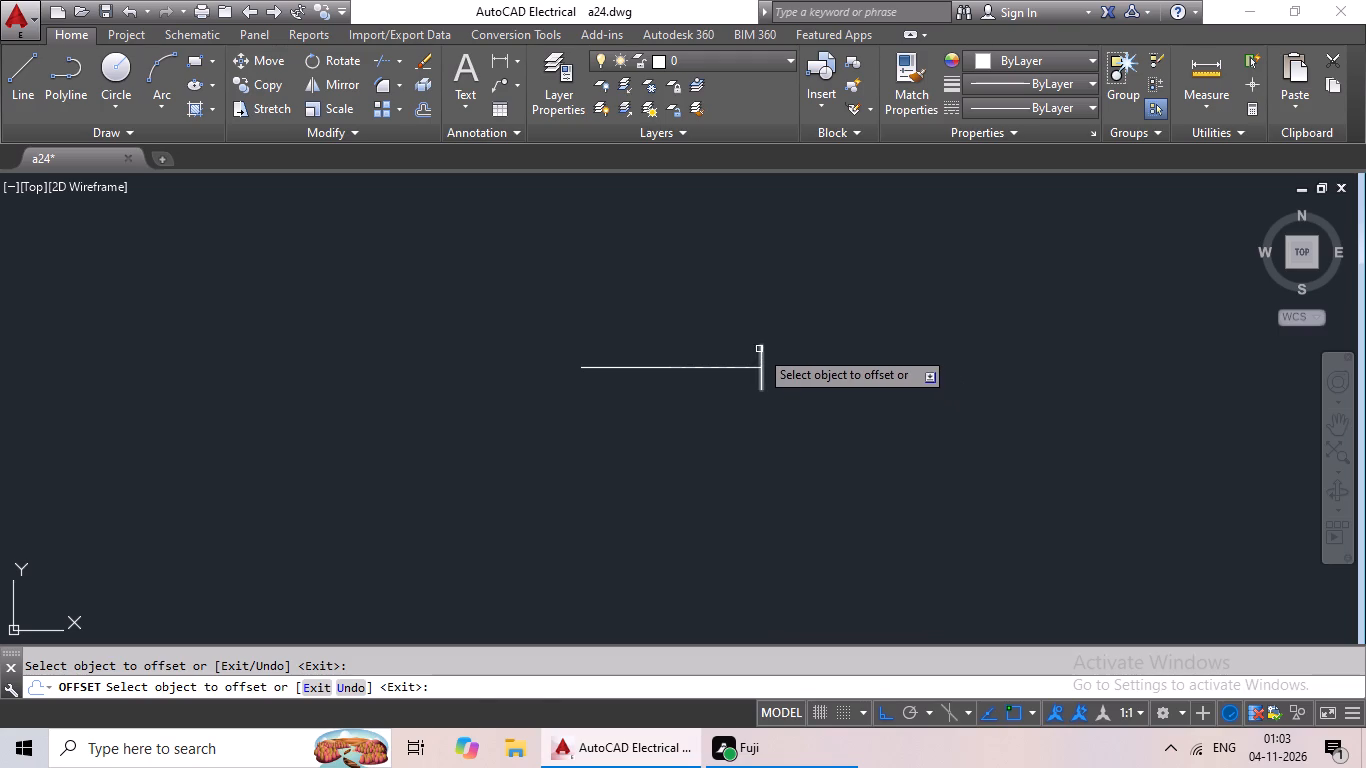
pyautogui.click(760, 348)
pyautogui.click(640, 325)
pyautogui.press('Escape')
pyautogui.press('Escape')
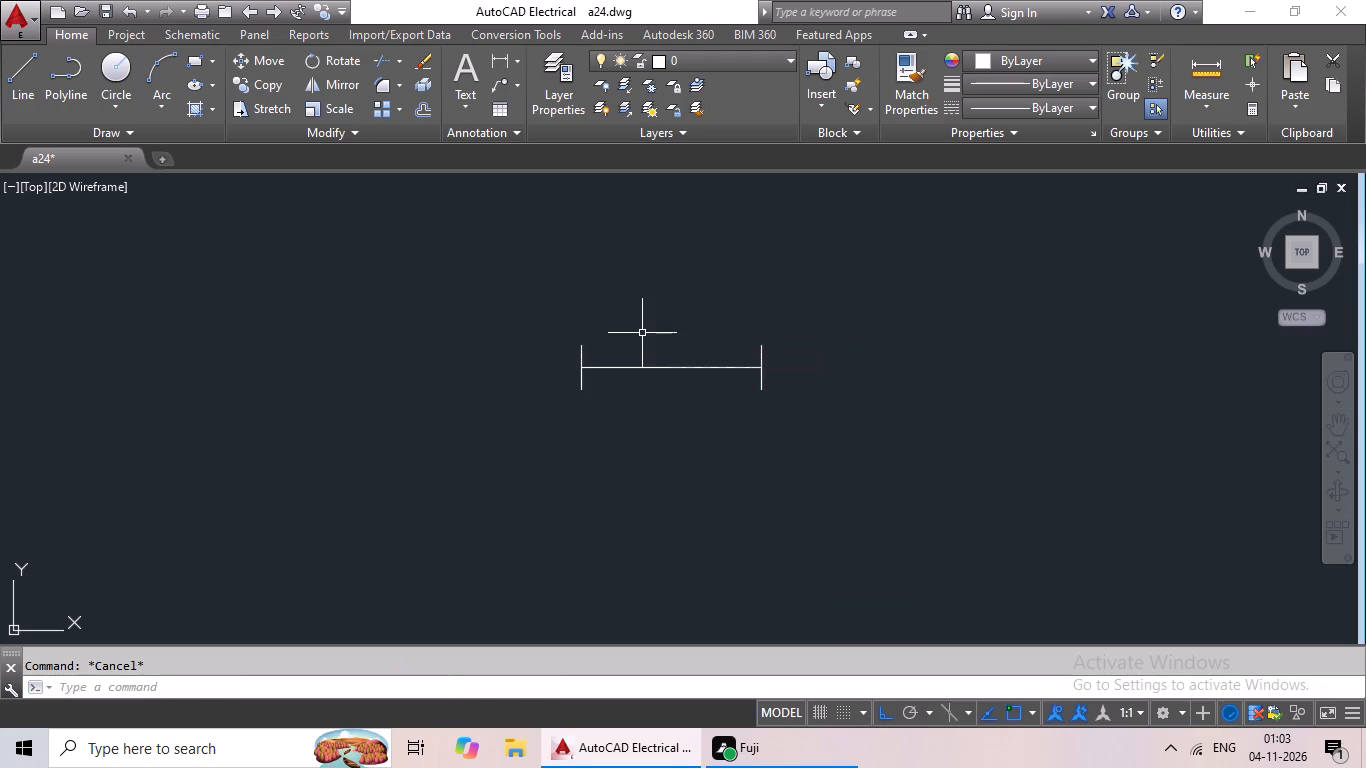
# Offset both vertical end lines 1" outward, away from the 3' horizontal line.
pyautogui.press('o')
pyautogui.press('Return')
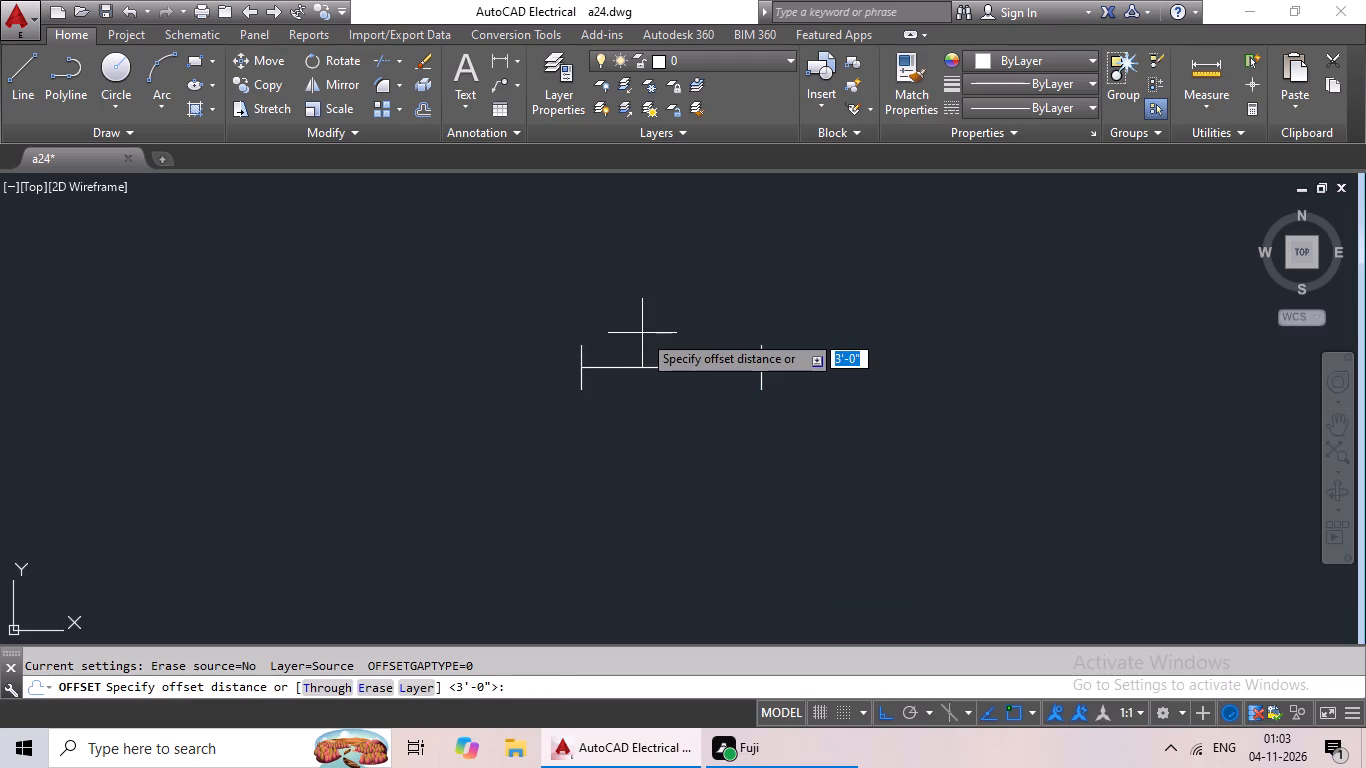
pyautogui.write('1"')
pyautogui.press('Return')
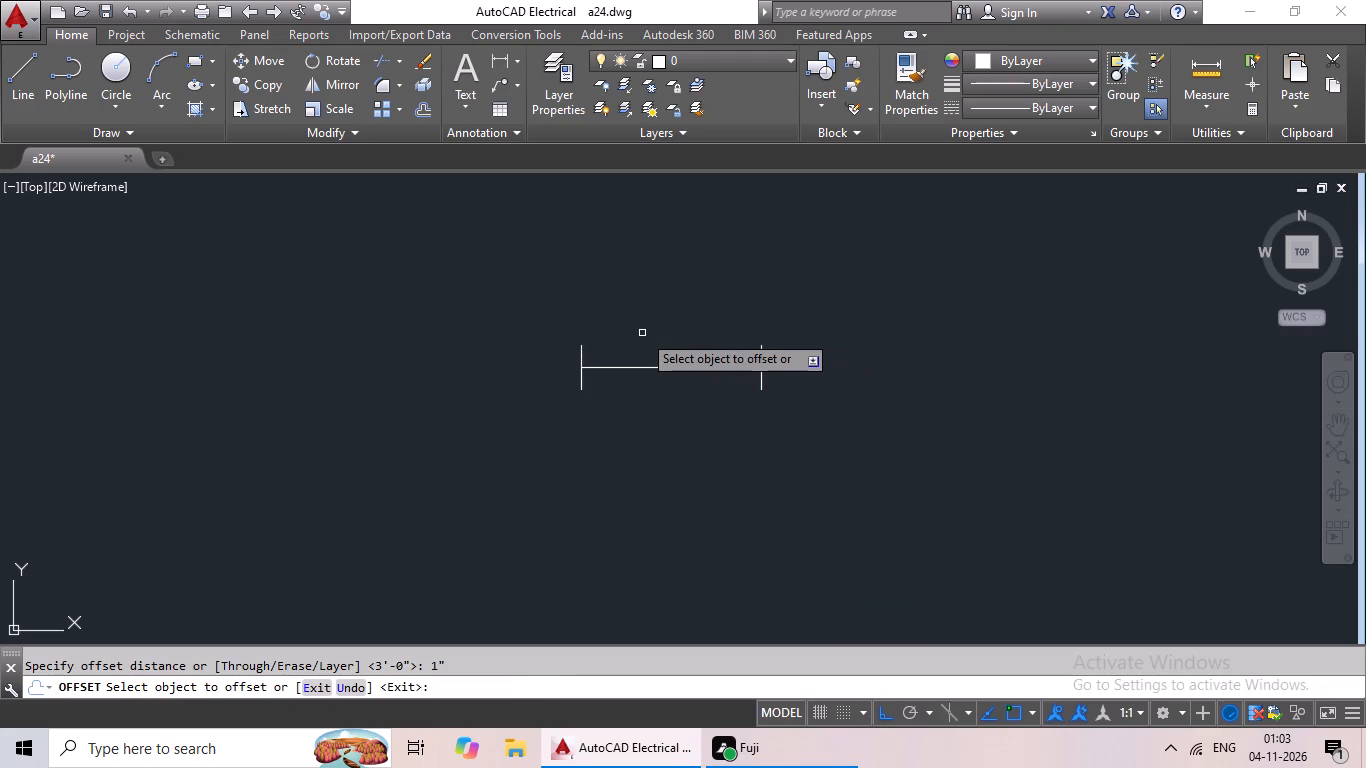
pyautogui.click(763, 343)
pyautogui.click(843, 335)
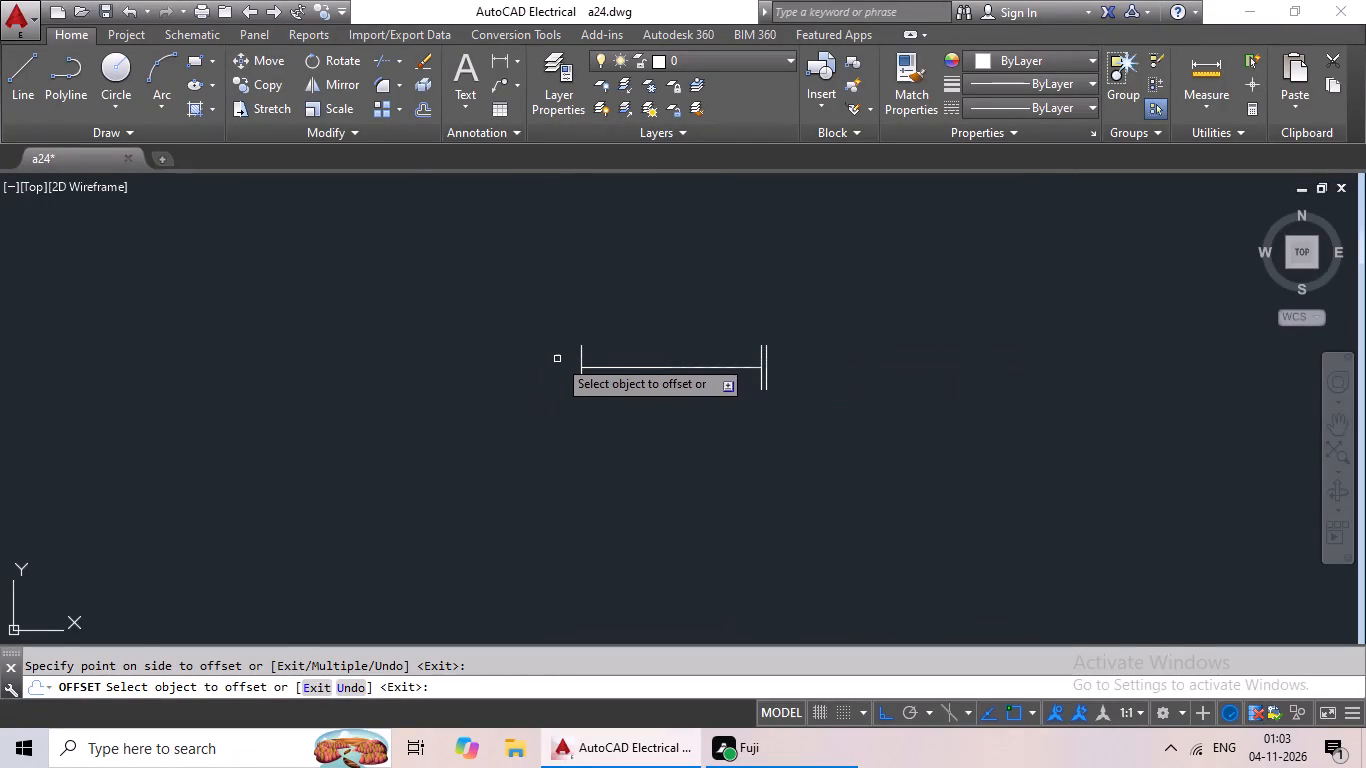
pyautogui.click(579, 350)
pyautogui.click(516, 342)
pyautogui.press('Escape')
pyautogui.press('Escape')
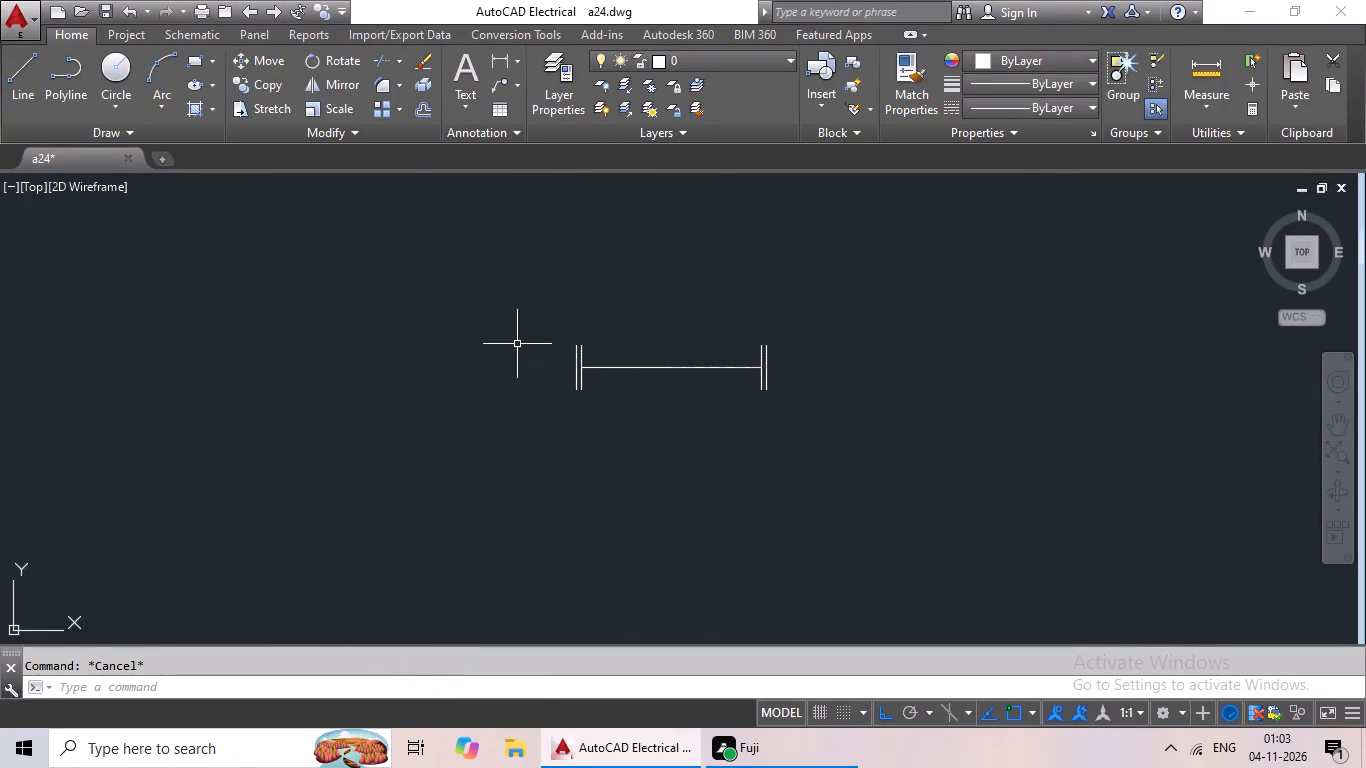
# Offset the 3' horizontal line 1/2" to both sides, above and below it.
pyautogui.press('o')
pyautogui.press('Return')
pyautogui.write('1/12')
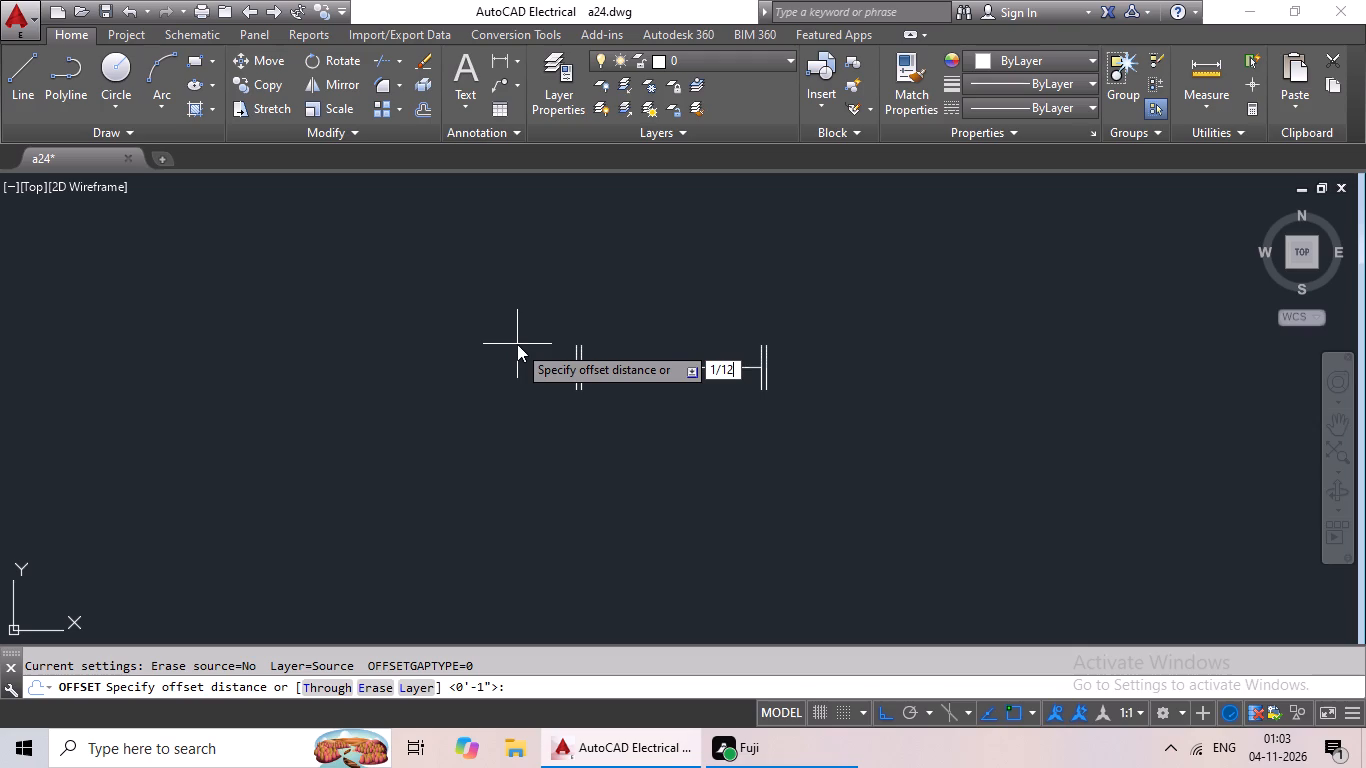
pyautogui.press('BackSpace')
pyautogui.press('BackSpace')
pyautogui.write('2"')
pyautogui.press('Return')
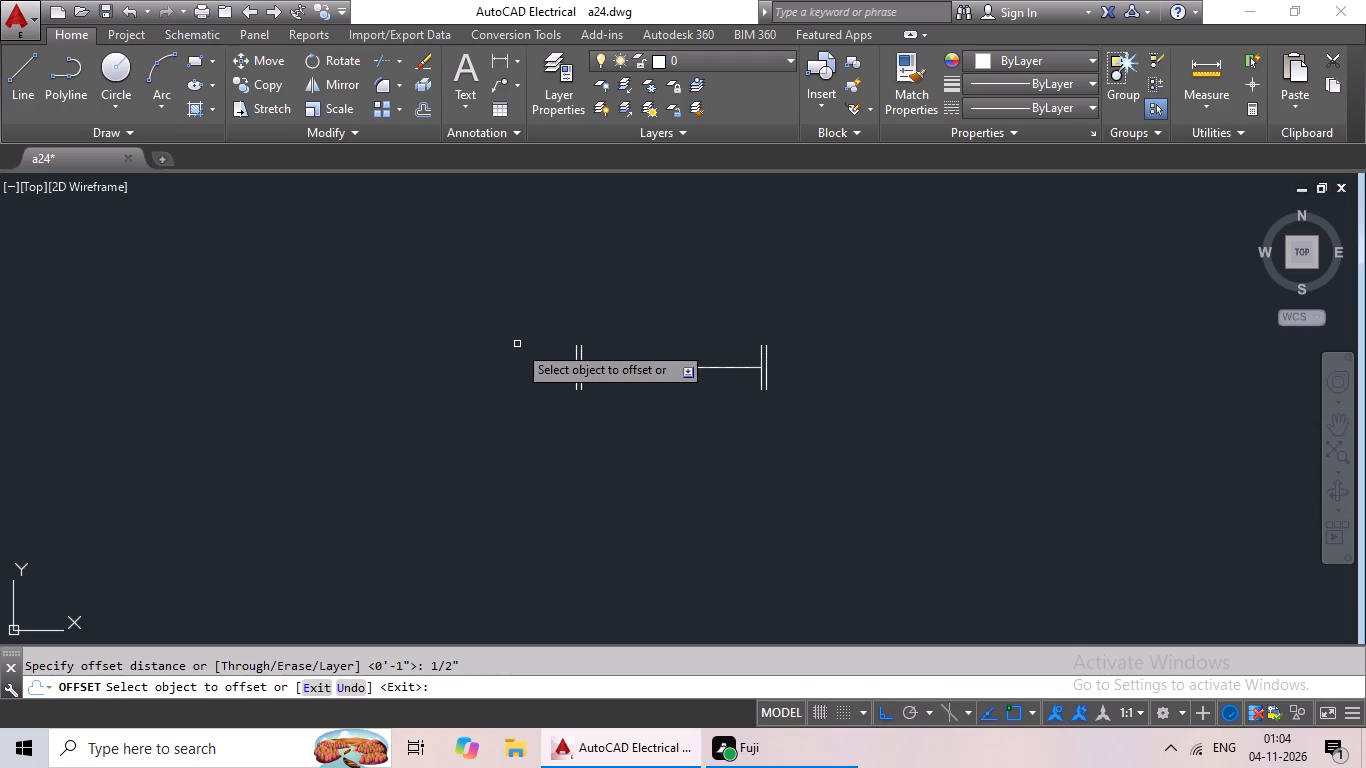
pyautogui.scroll(2, 673, 396)
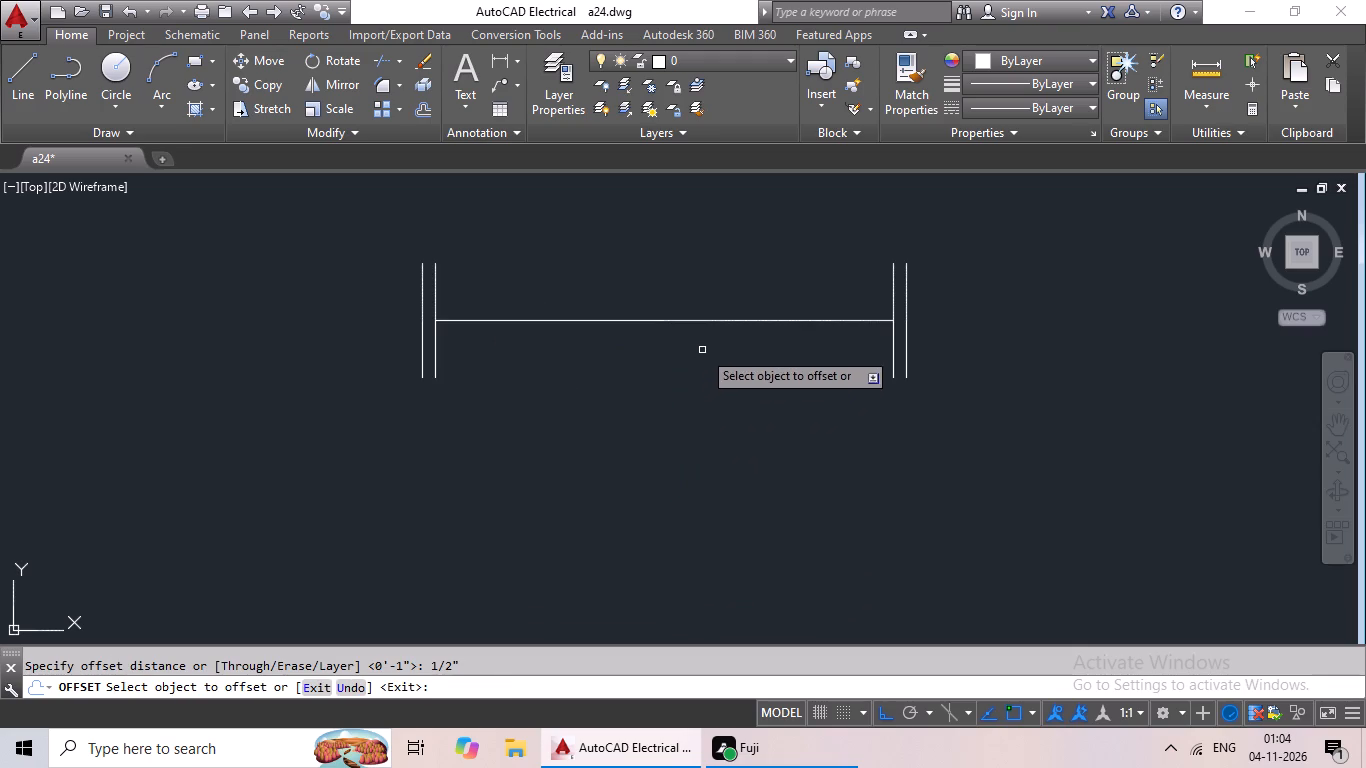
pyautogui.moveTo(728, 320); pyautogui.dragTo(735, 308)
pyautogui.click(762, 256)
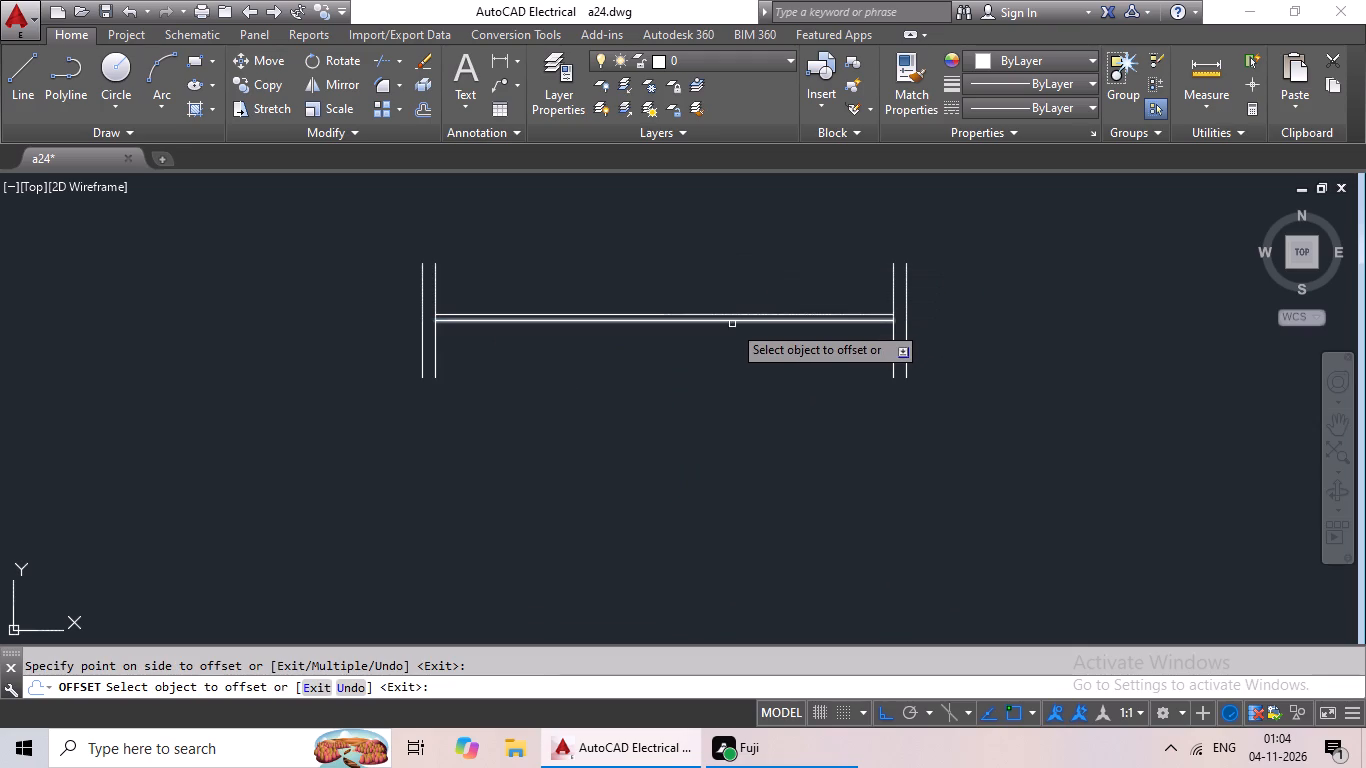
pyautogui.click(733, 319)
pyautogui.click(722, 357)
pyautogui.scroll(-1, 728, 352)
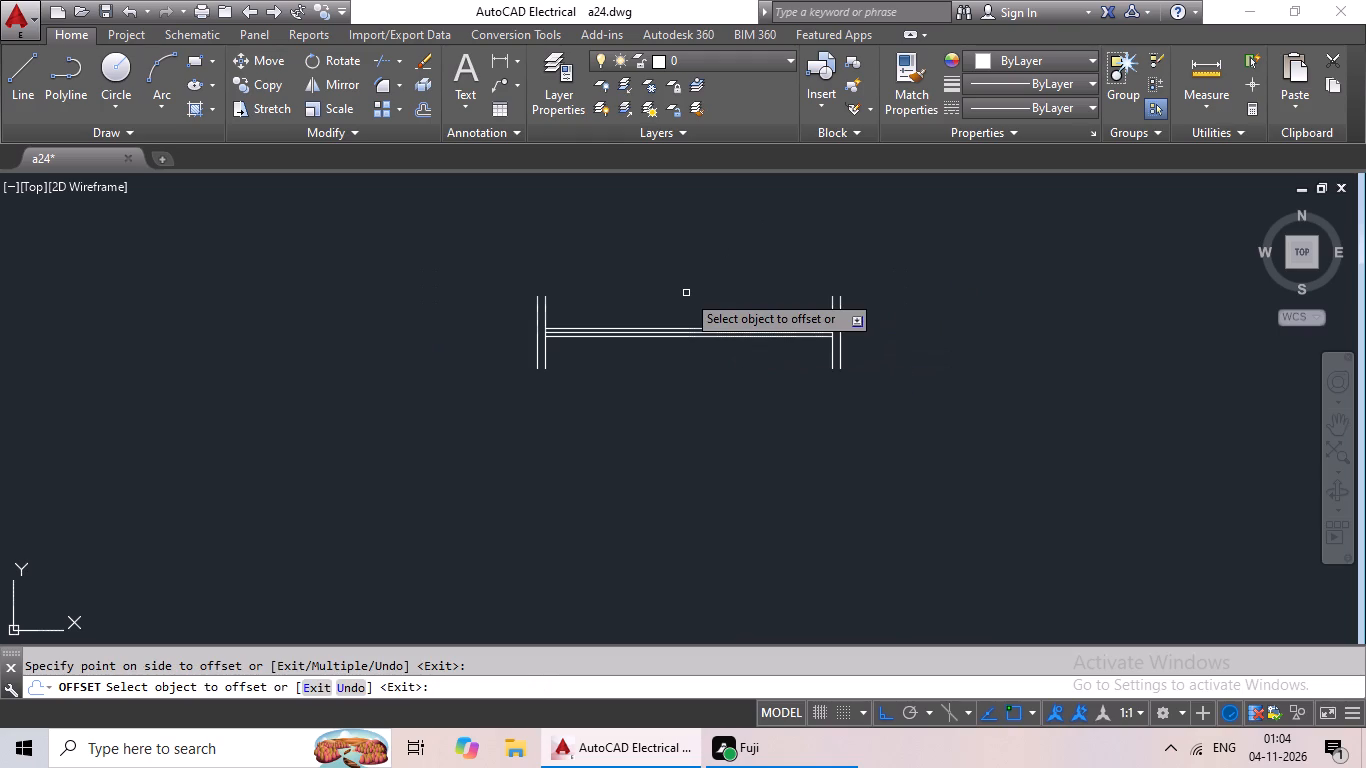
pyautogui.press('Escape')
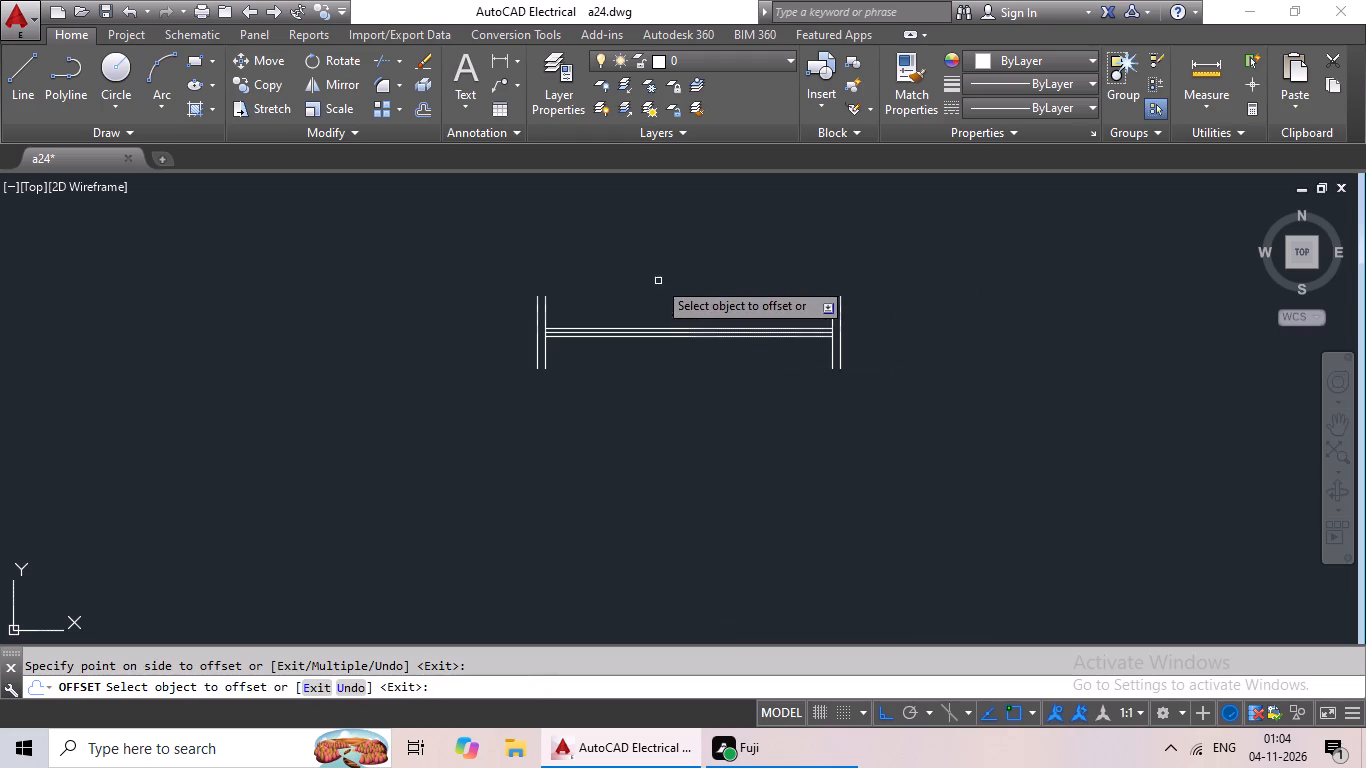
pyautogui.press('Escape')
# Copy the complete 3' wide symbol and paste the duplicate just below the original.
pyautogui.moveTo(615, 244); pyautogui.dragTo(965, 323)
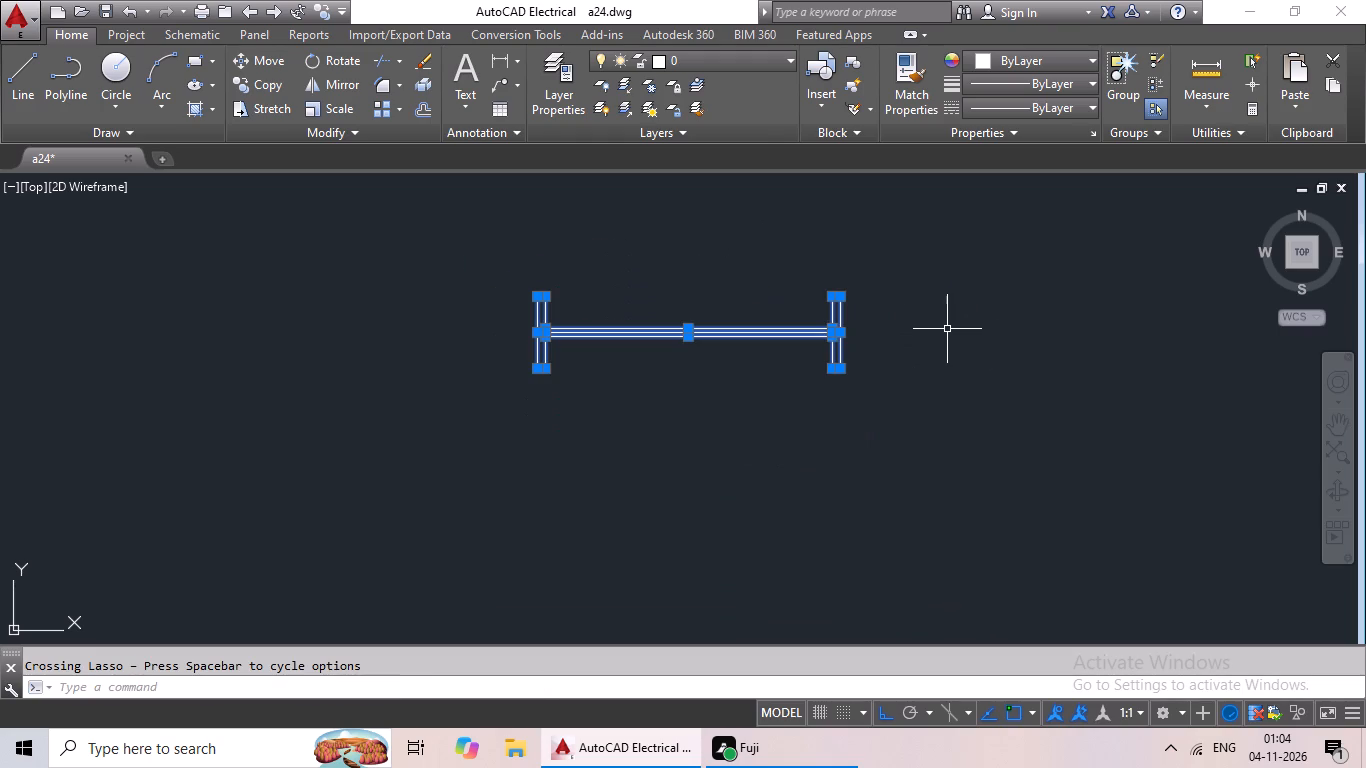
pyautogui.hotkey('ctrl', 'c')
pyautogui.hotkey('ctrl', 'v')
pyautogui.keyDown('ctrl'); pyautogui.scroll(-1, 761, 423); pyautogui.keyUp('ctrl')
pyautogui.moveTo(656, 456); pyautogui.dragTo(695, 384, button='middle')
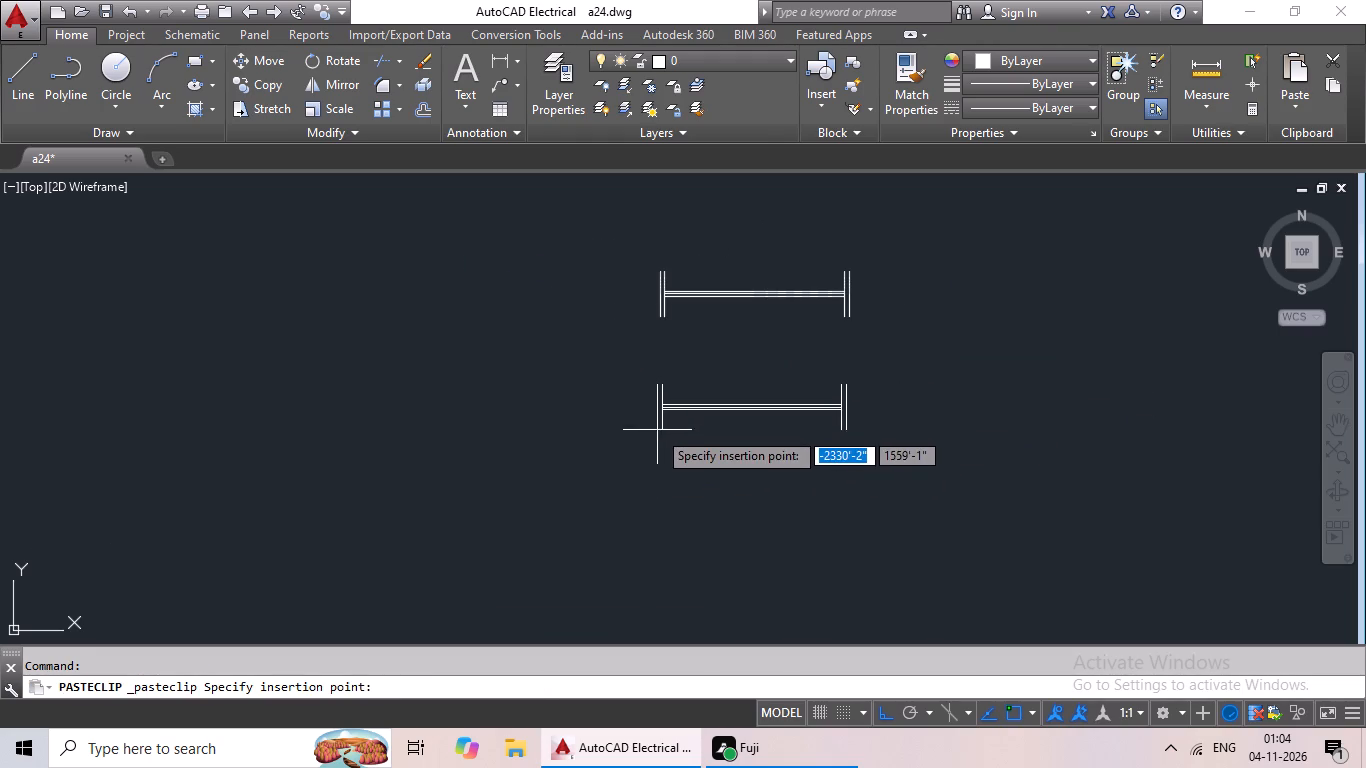
pyautogui.click(663, 416)
# Rotate the pasted lower copy of the 3' wide symbol.
pyautogui.moveTo(705, 372); pyautogui.dragTo(609, 385)
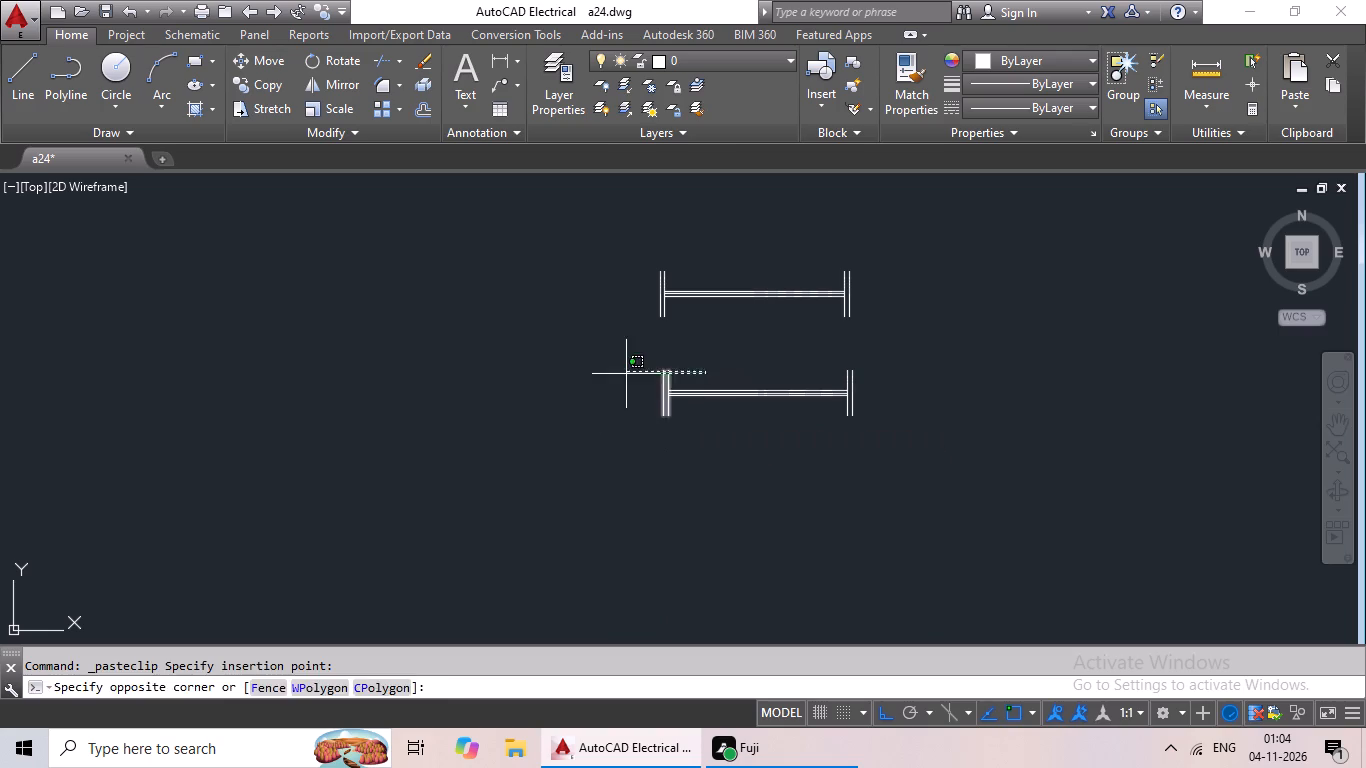
pyautogui.moveTo(609, 385); pyautogui.dragTo(903, 365)
pyautogui.click(310, 59)
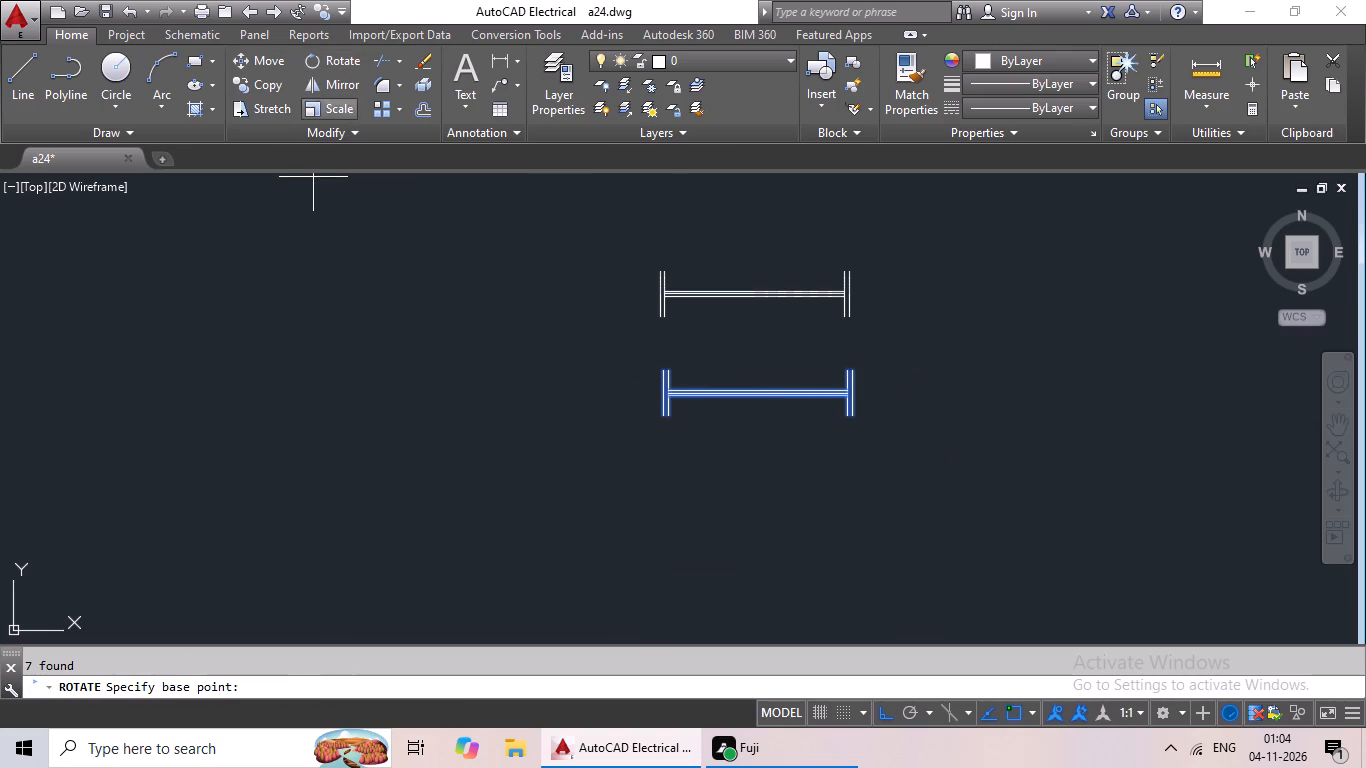
# Rotate the selected lower I-shaped section 90° to vertical about the top end of its outer right flange line.
pyautogui.click(857, 368)
pyautogui.click(857, 347)
# Copy the horizontal I-shaped section and paste the duplicate below it, beside the vertical section.
pyautogui.moveTo(894, 352); pyautogui.dragTo(894, 354, button='middle')
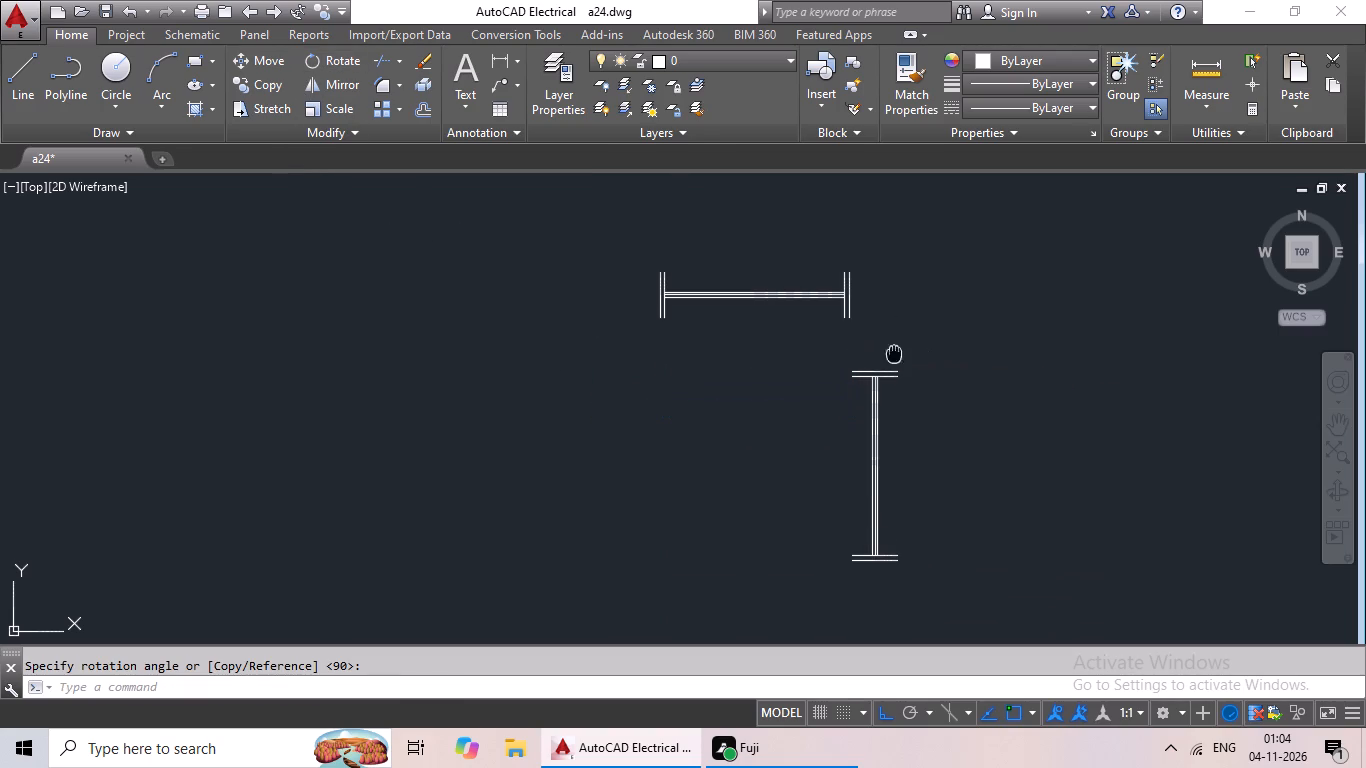
pyautogui.moveTo(894, 354); pyautogui.dragTo(893, 399, button='middle')
pyautogui.moveTo(712, 244); pyautogui.dragTo(915, 305)
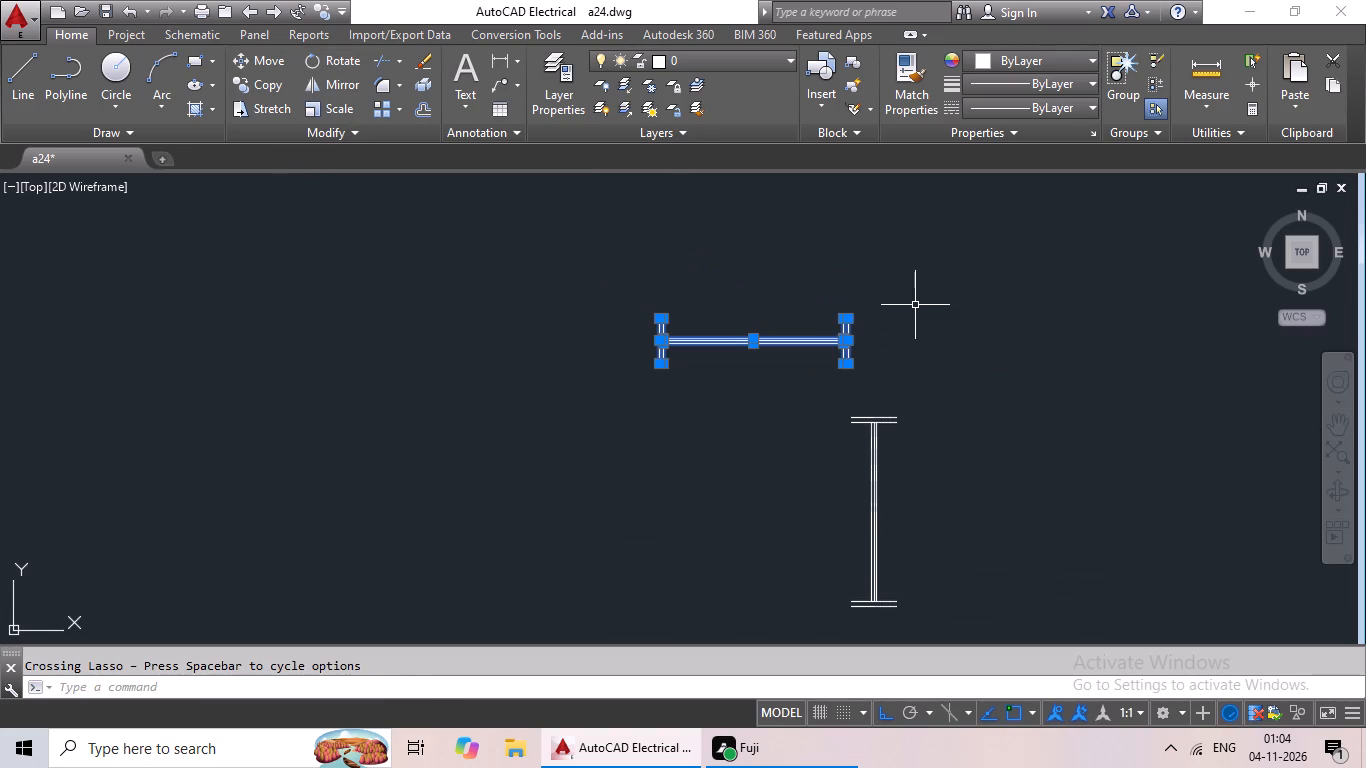
pyautogui.hotkey('ctrl', 'c')
pyautogui.hotkey('ctrl', 'v')
pyautogui.moveTo(531, 508); pyautogui.dragTo(641, 443, button='middle')
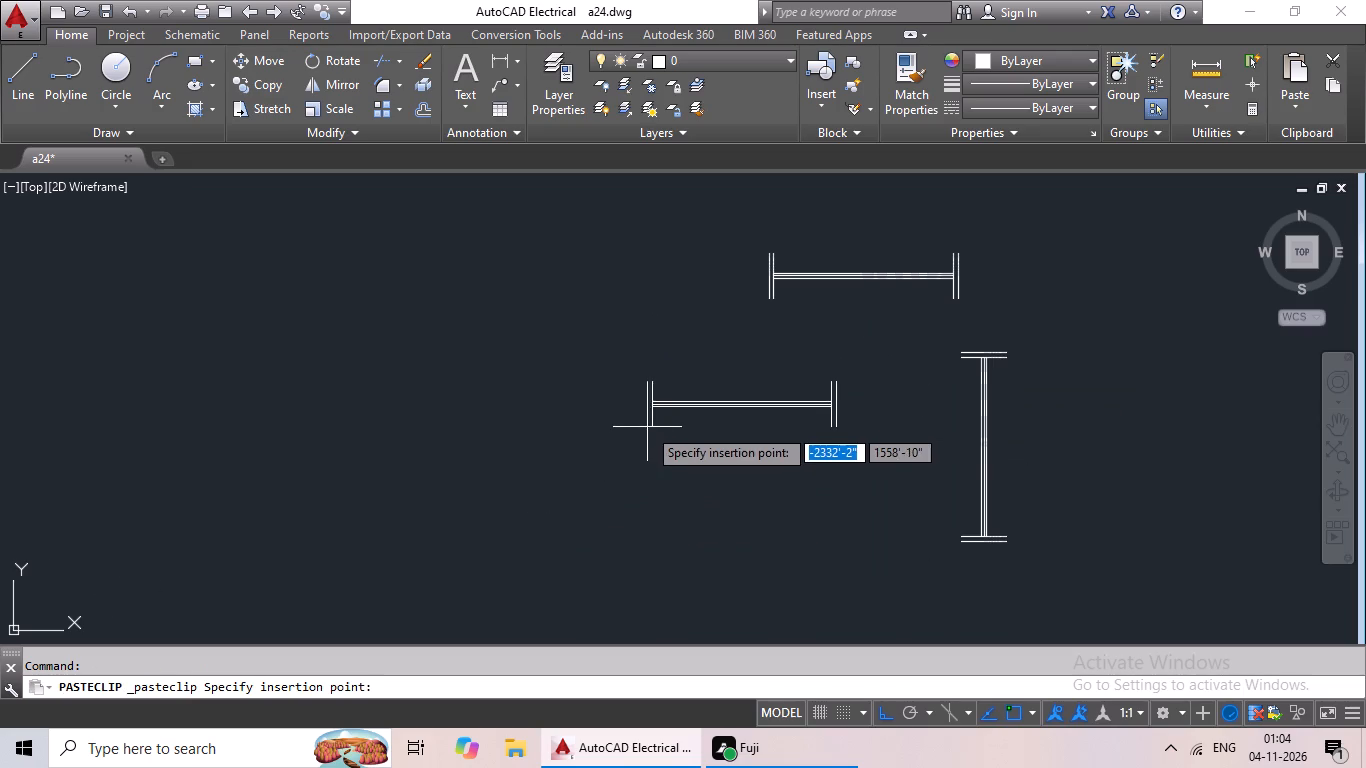
pyautogui.click(687, 428)
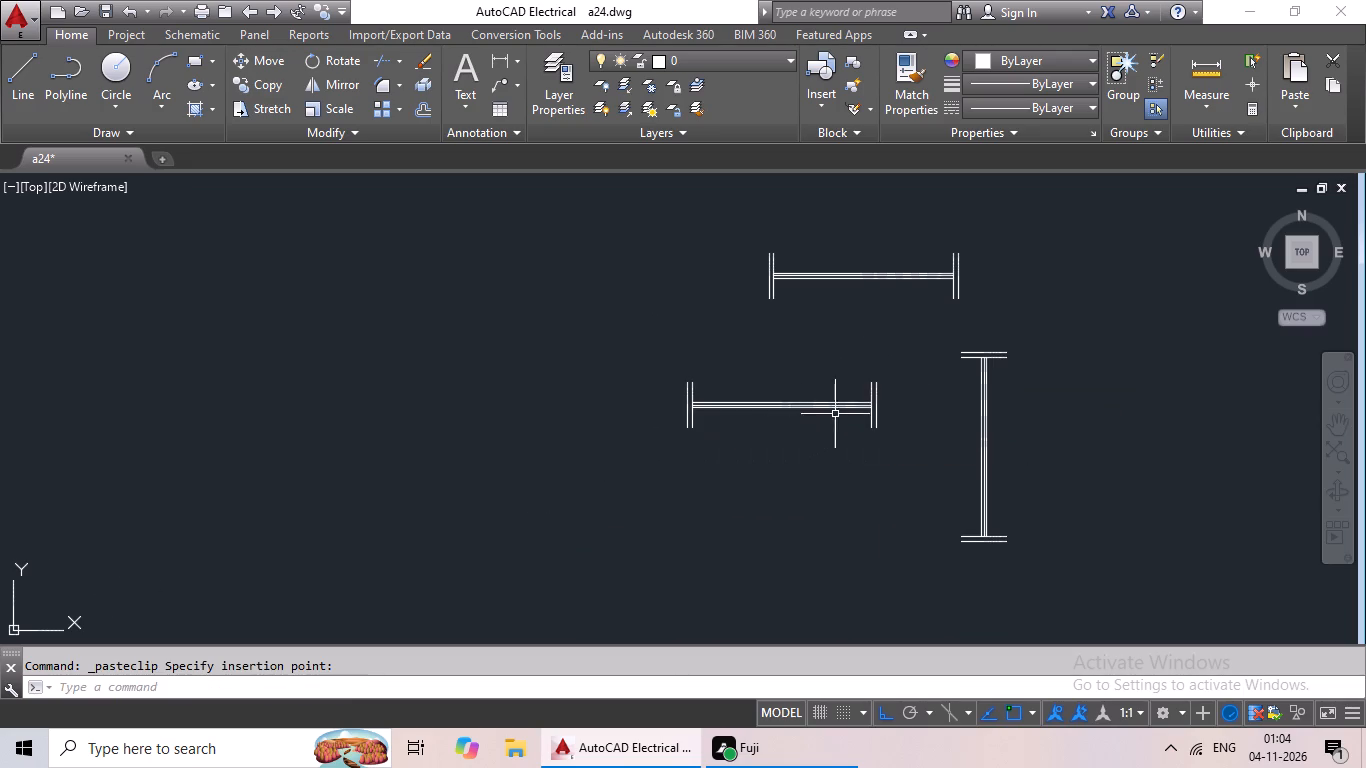
# Offset the inner line of the pasted section's right flange 2' toward the left flange.
pyautogui.scroll(2, 866, 410)
pyautogui.moveTo(959, 356); pyautogui.dragTo(911, 365, button='middle')
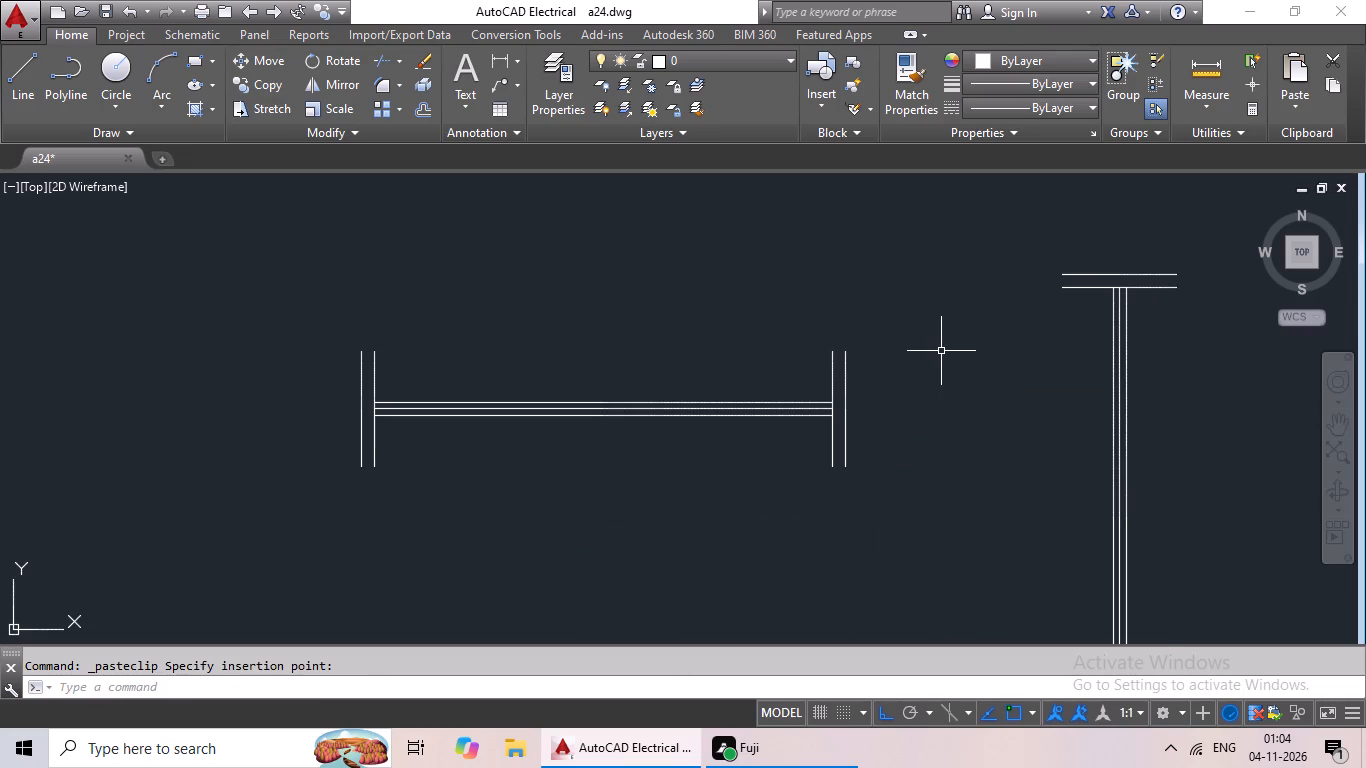
pyautogui.press('Escape')
pyautogui.press('o')
pyautogui.press('Return')
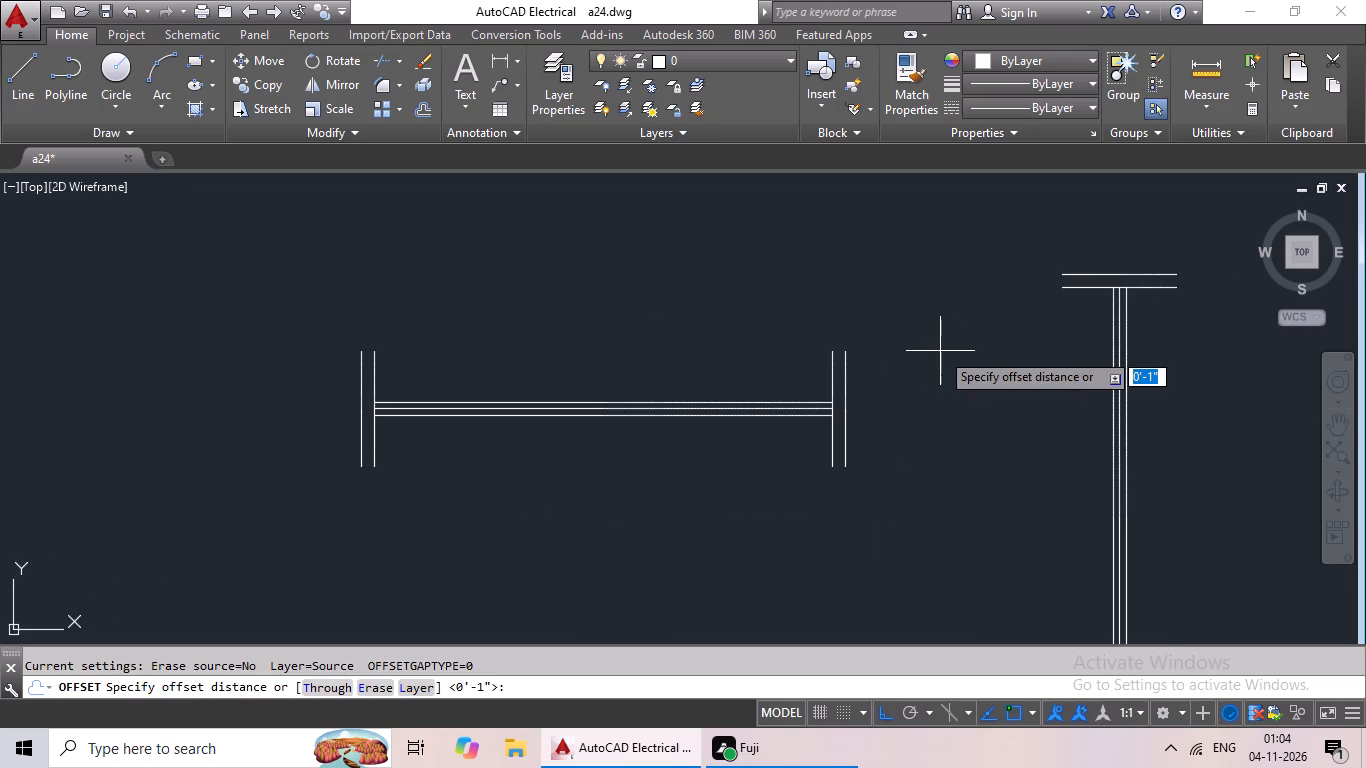
pyautogui.write("2'")
pyautogui.press('Return')
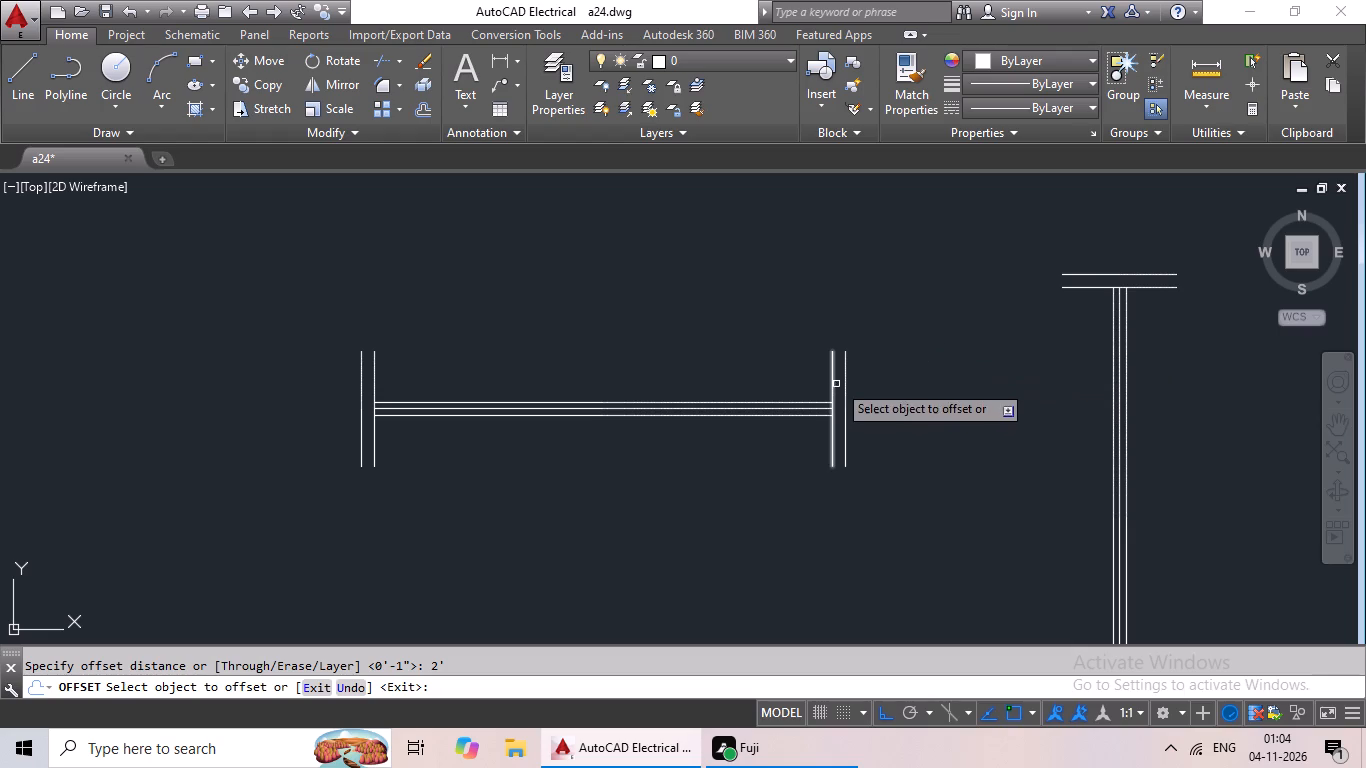
pyautogui.moveTo(832, 362); pyautogui.dragTo(758, 362)
pyautogui.click(730, 362)
pyautogui.press('Escape')
pyautogui.press('Escape')
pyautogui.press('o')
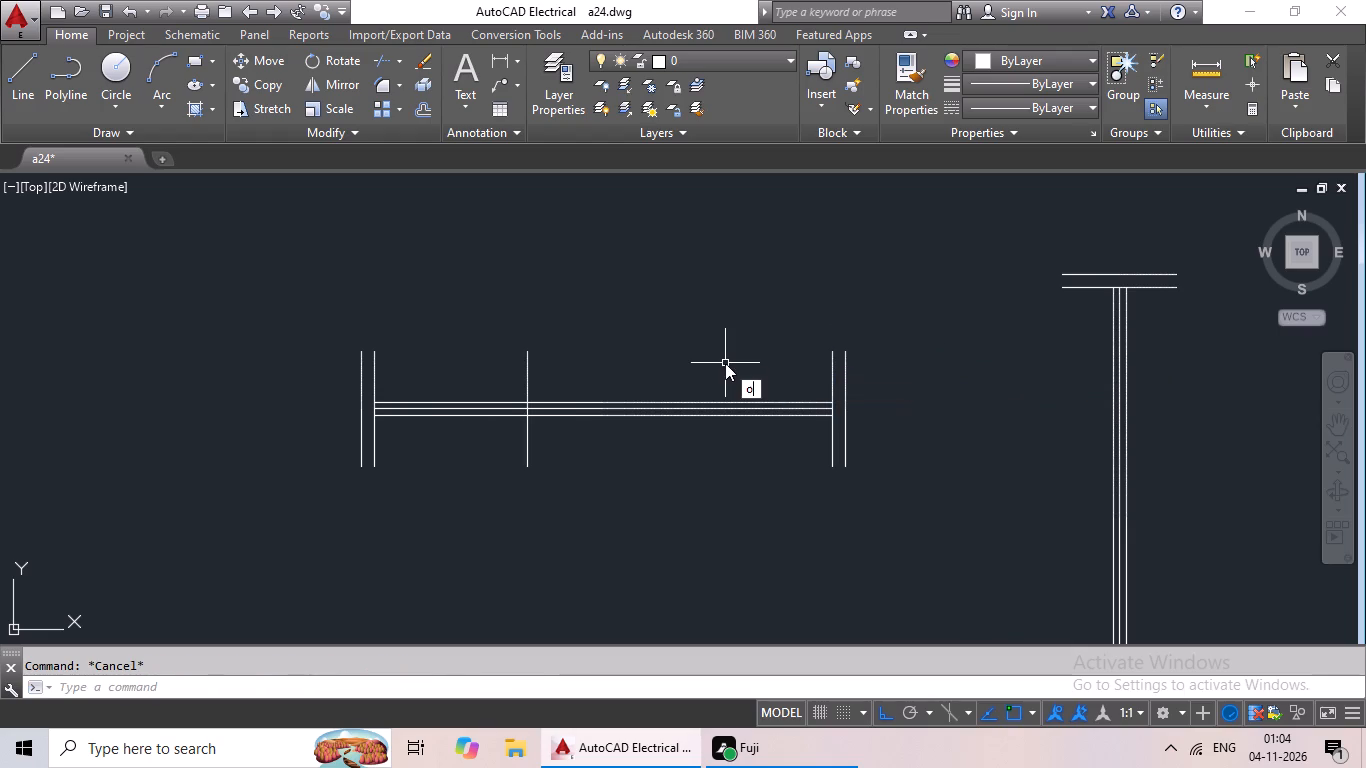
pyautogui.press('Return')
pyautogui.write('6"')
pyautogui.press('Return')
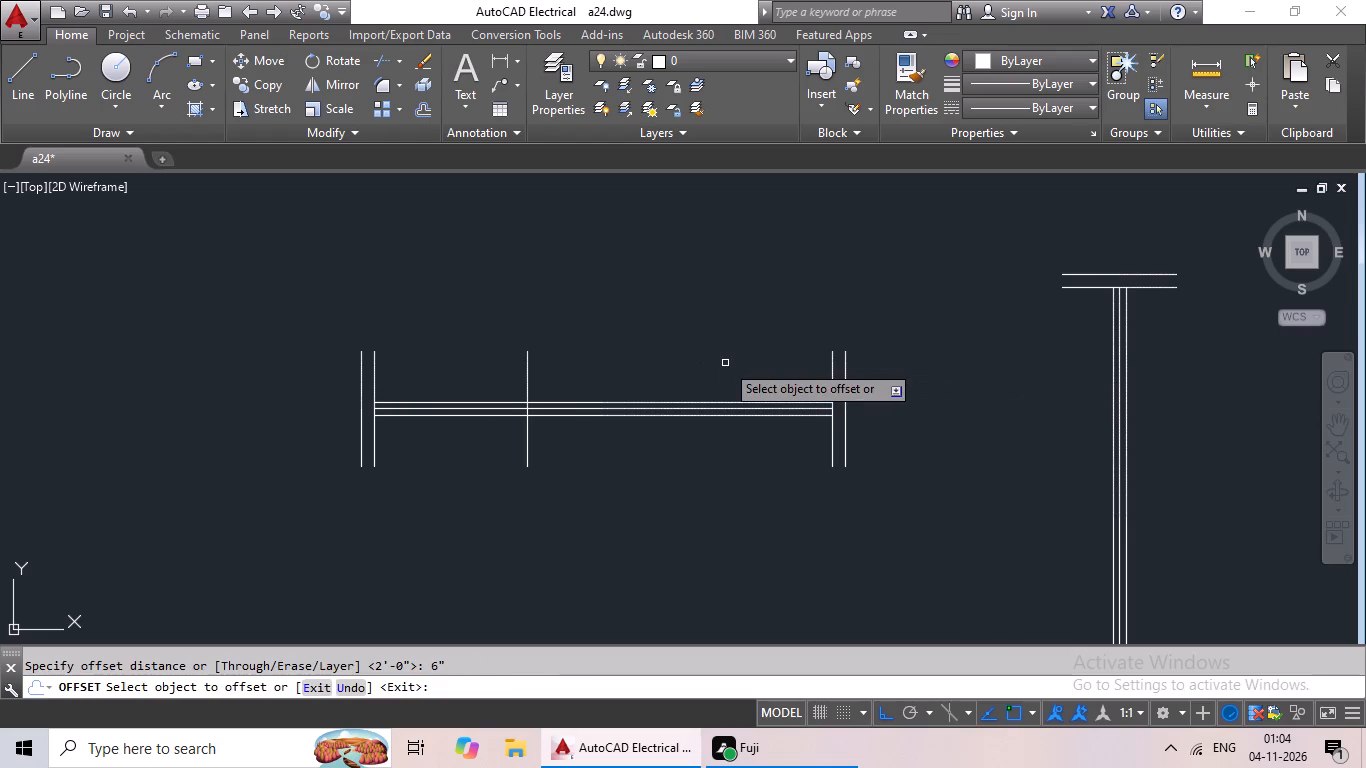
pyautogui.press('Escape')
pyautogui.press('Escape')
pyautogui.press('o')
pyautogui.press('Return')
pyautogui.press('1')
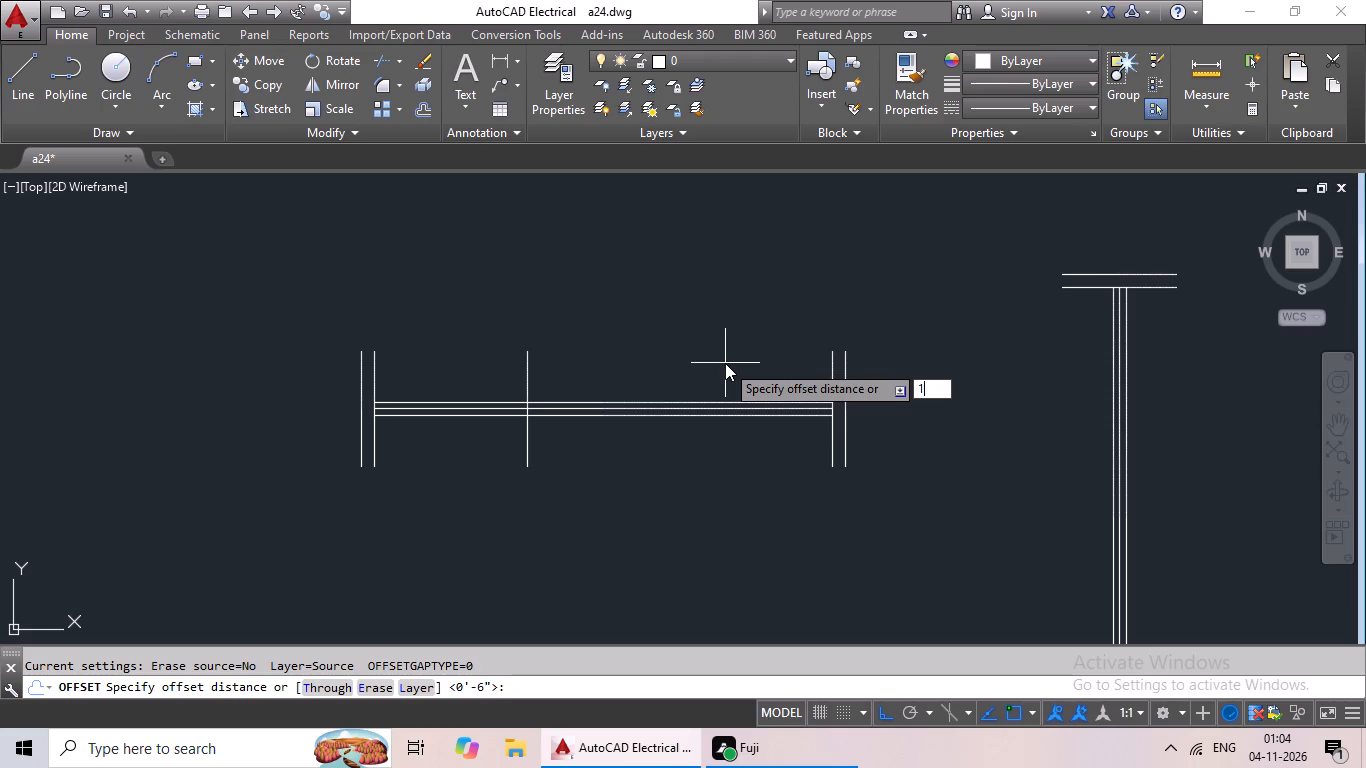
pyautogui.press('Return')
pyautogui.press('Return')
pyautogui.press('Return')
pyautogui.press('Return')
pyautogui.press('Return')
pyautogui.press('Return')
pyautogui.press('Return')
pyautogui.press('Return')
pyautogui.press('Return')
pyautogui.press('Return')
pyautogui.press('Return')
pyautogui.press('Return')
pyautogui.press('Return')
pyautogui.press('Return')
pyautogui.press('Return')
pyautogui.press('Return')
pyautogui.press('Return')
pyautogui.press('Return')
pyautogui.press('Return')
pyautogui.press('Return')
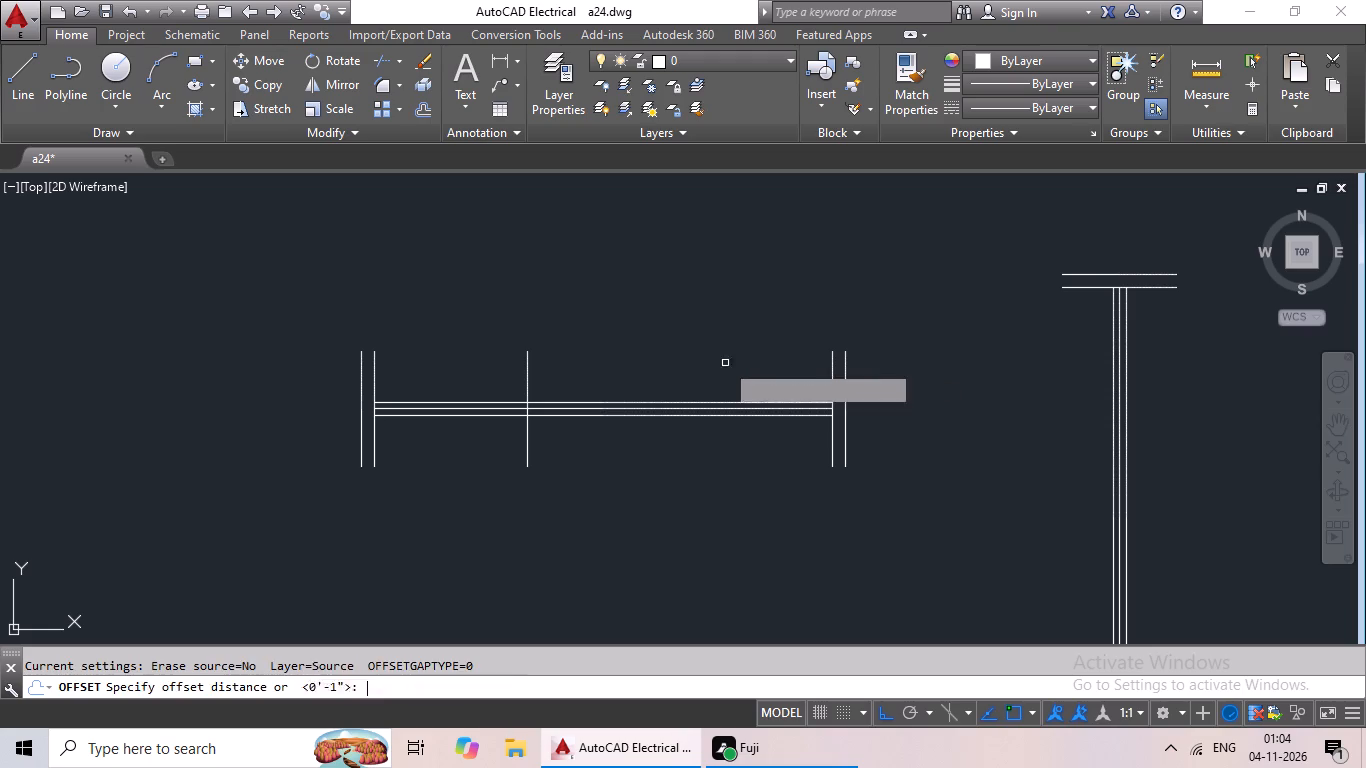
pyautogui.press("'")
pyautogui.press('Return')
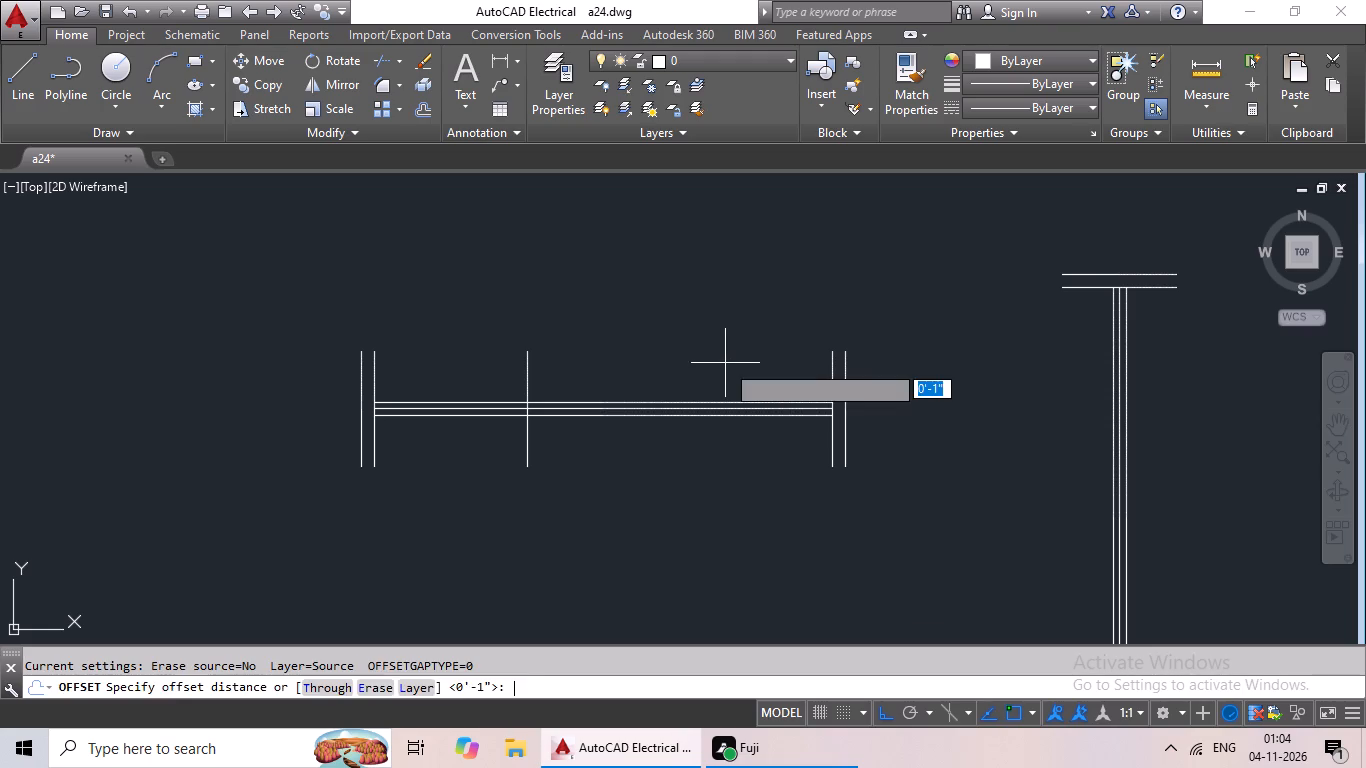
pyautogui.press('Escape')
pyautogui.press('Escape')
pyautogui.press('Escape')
# Offset the new vertical line inside the section by 1" toward the left flange.
pyautogui.press('o')
pyautogui.press('Return')
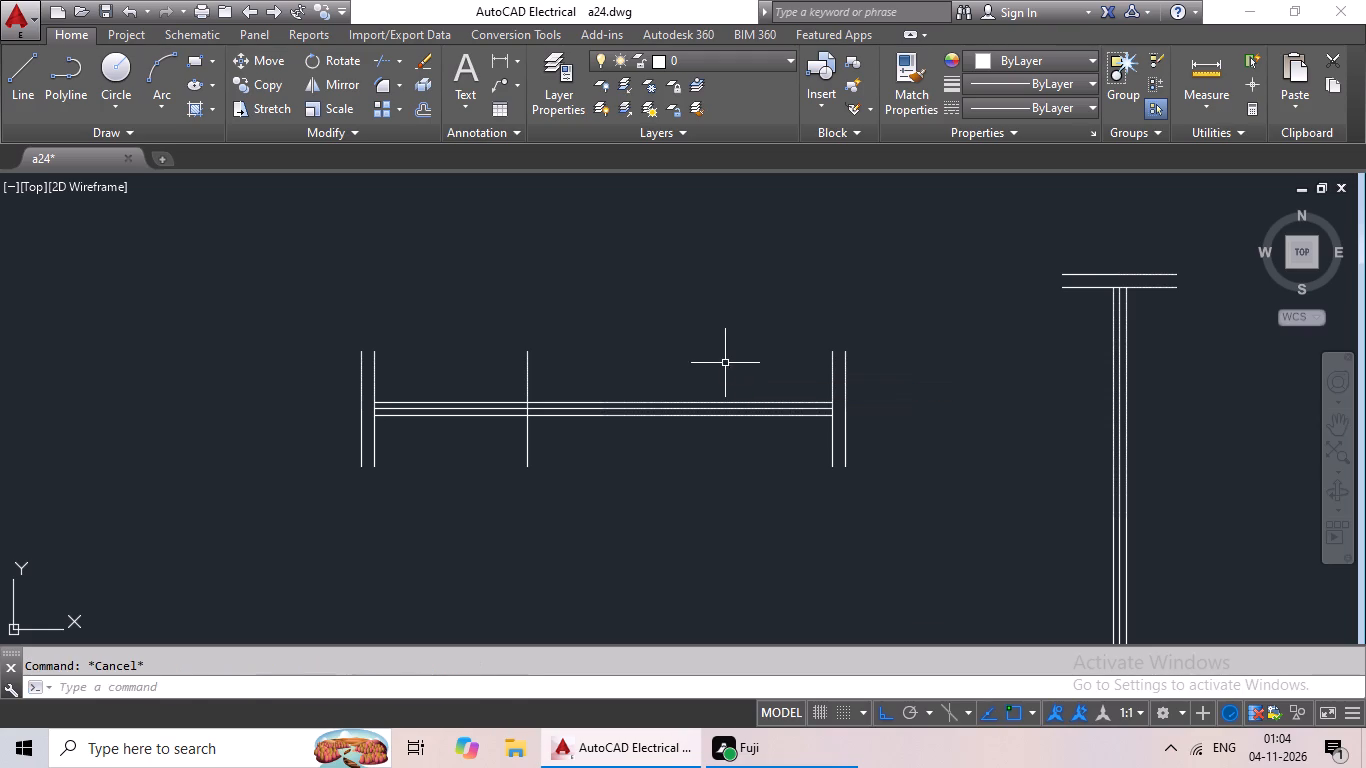
pyautogui.press('1')
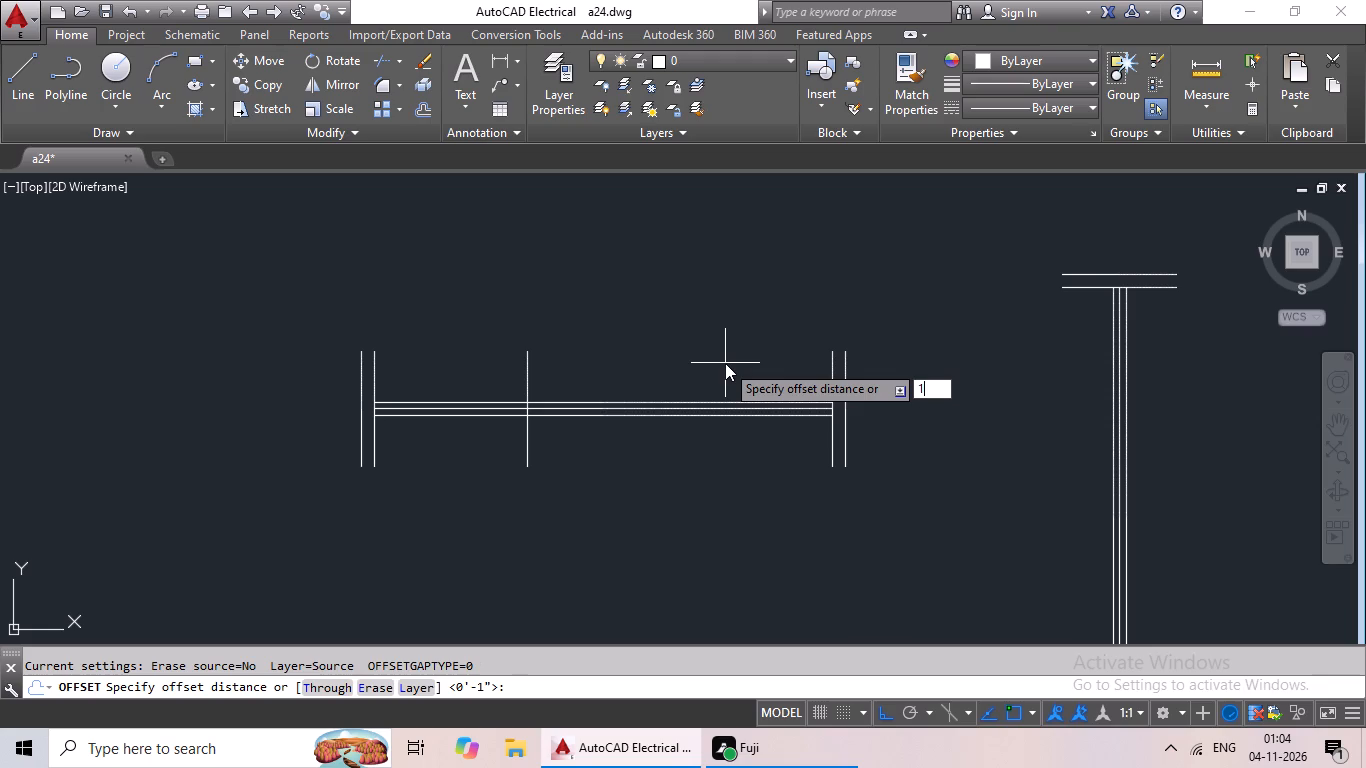
pyautogui.hotkey('shift', '"')
pyautogui.press('Return')
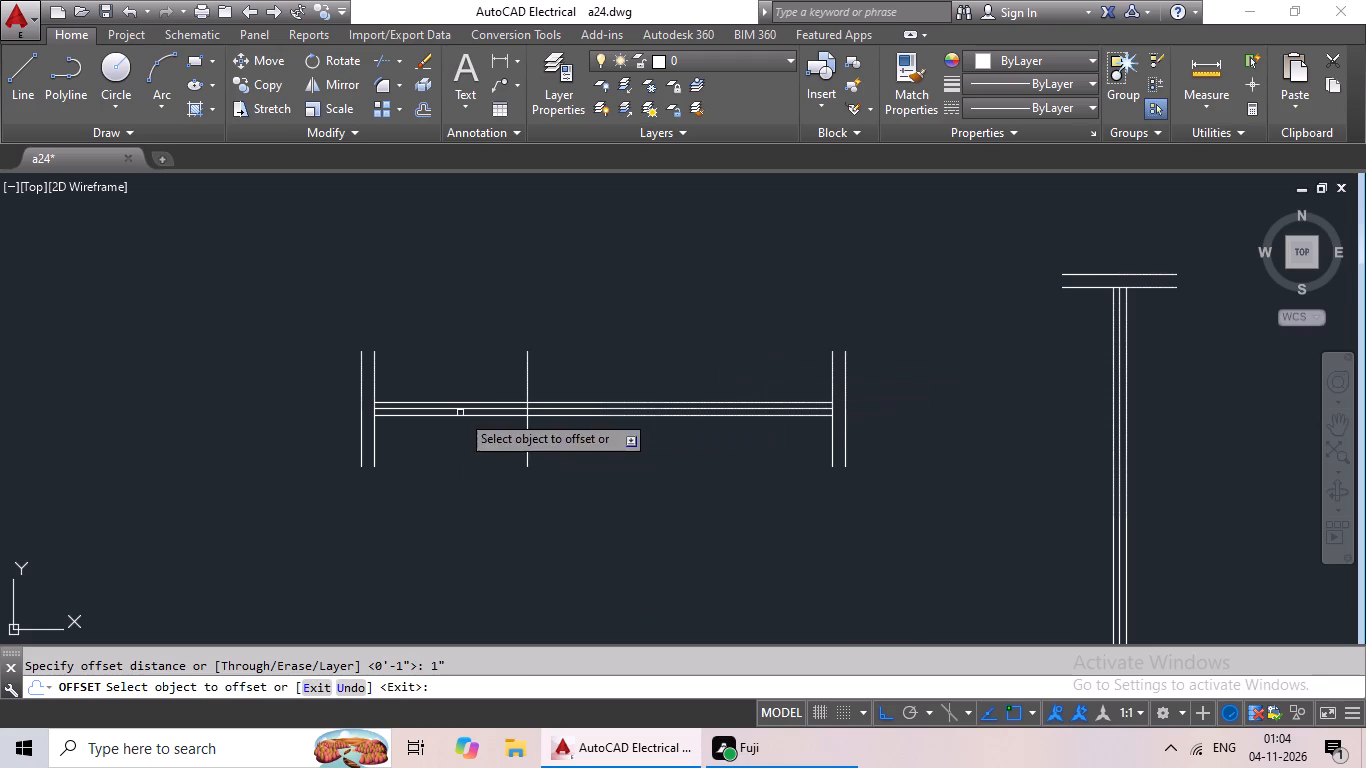
pyautogui.moveTo(528, 362); pyautogui.dragTo(466, 362)
pyautogui.click(431, 361)
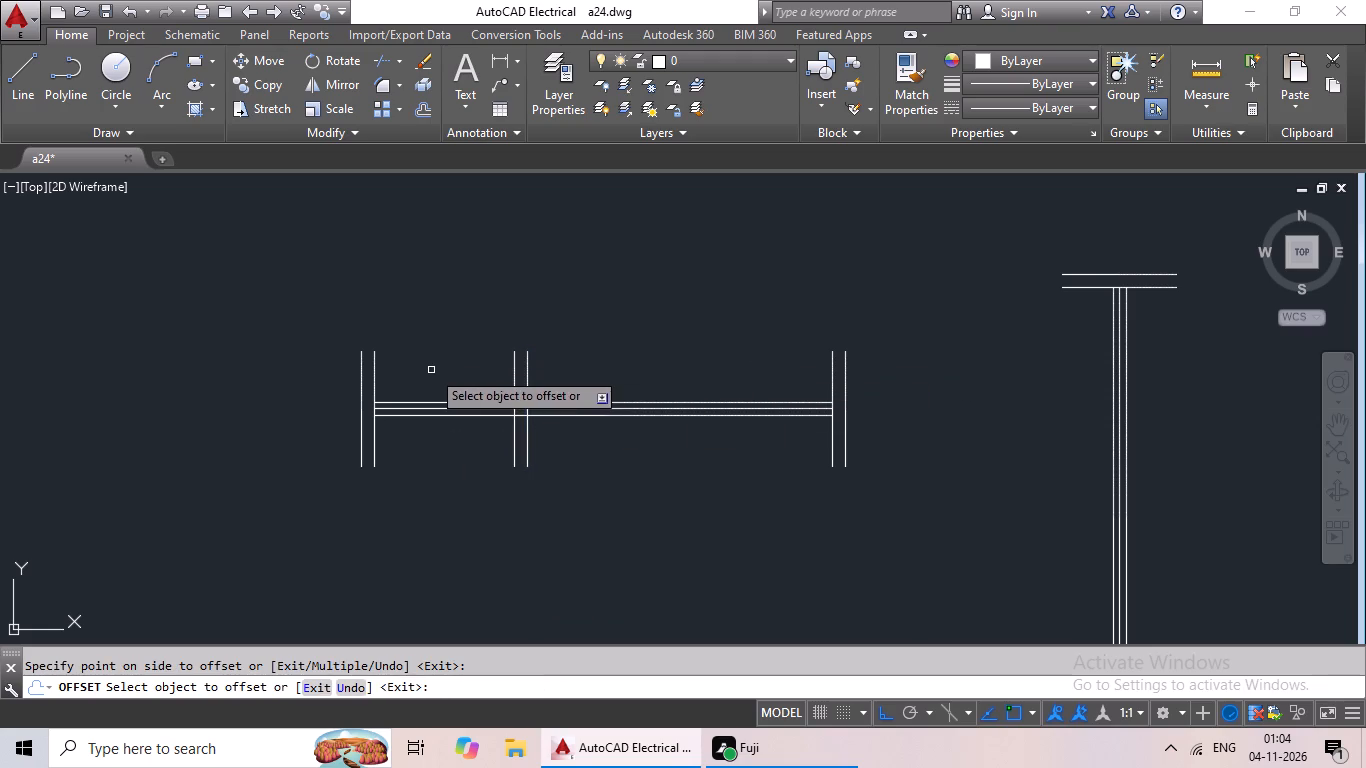
pyautogui.press('Escape')
pyautogui.press('Escape')
pyautogui.press('Escape')
# Trim the three horizontal web lines between the two new vertical flange lines.
pyautogui.write('tr')
pyautogui.press('space')
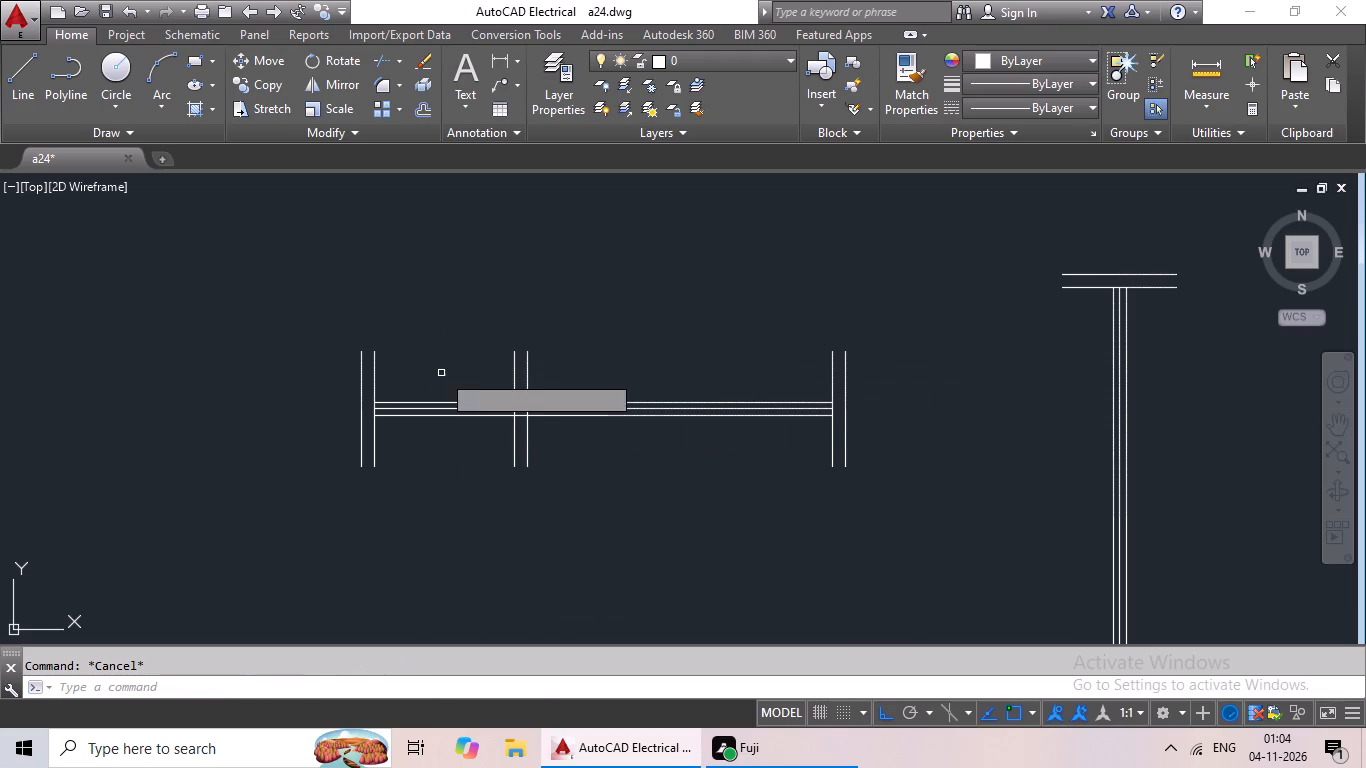
pyautogui.press('space')
pyautogui.scroll(3, 523, 418)
pyautogui.moveTo(511, 318); pyautogui.dragTo(531, 442)
pyautogui.click(531, 442)
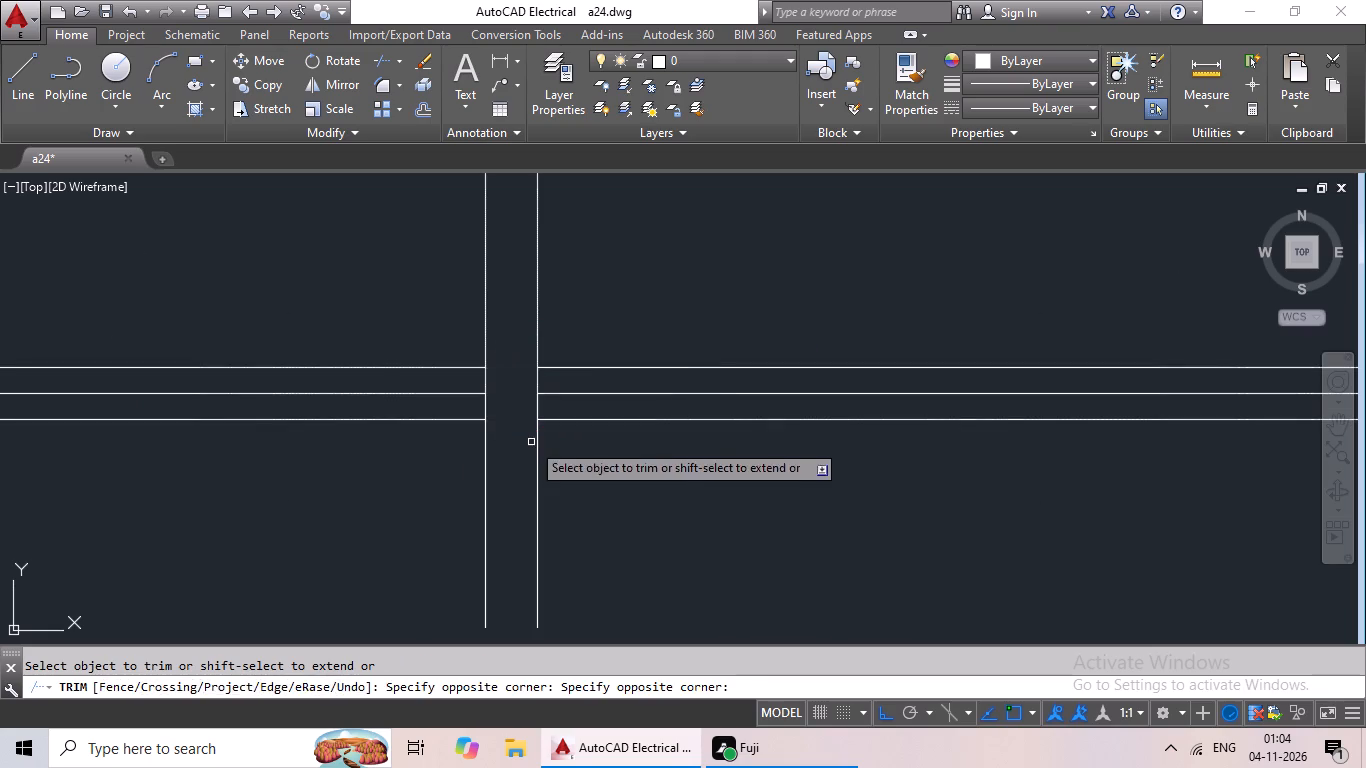
pyautogui.scroll(-5, 385, 359)
pyautogui.scroll(4, 371, 356)
pyautogui.press('Escape')
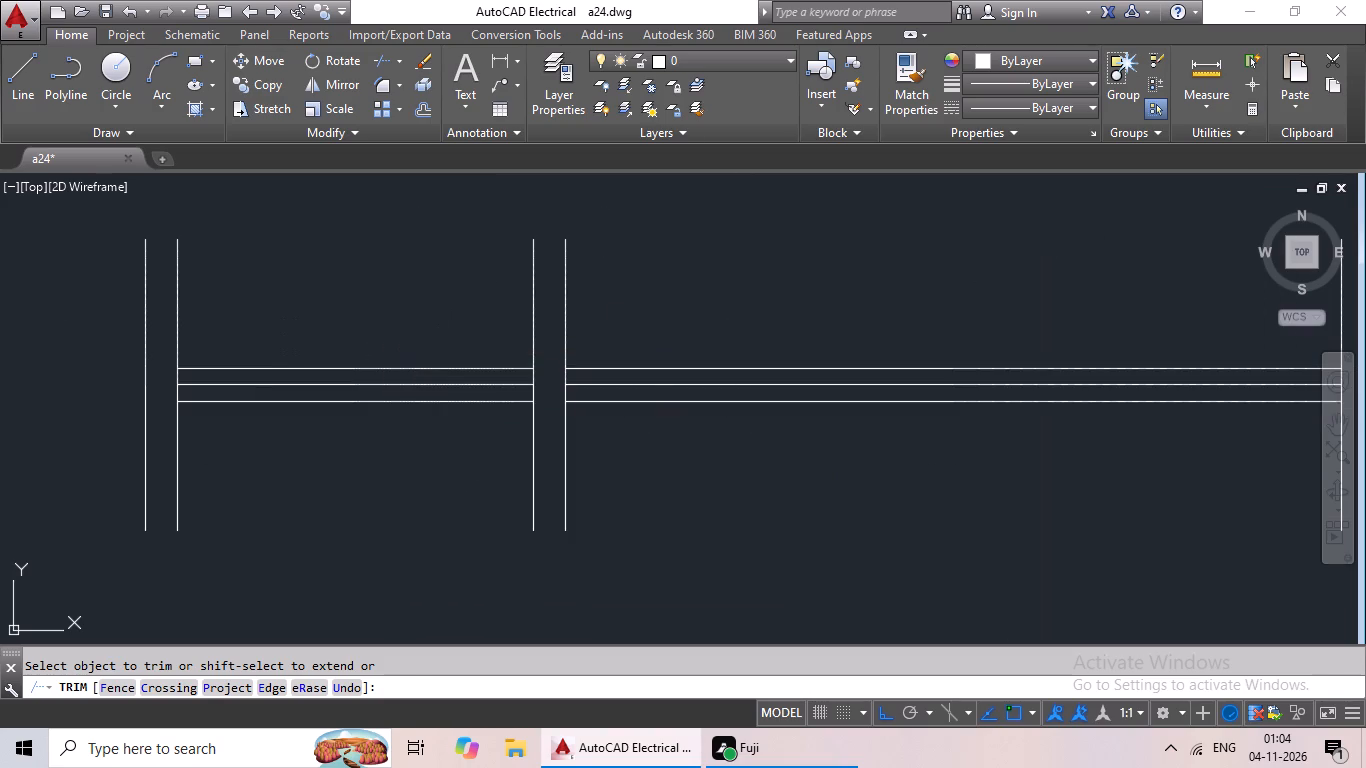
# Delete the old left flange and the leftover web segments left of the new flange.
pyautogui.moveTo(367, 264); pyautogui.dragTo(78, 391)
pyautogui.press('Delete')
# Copy the shortened horizontal section and paste the duplicate directly below it.
pyautogui.scroll(-3, 295, 388)
pyautogui.moveTo(381, 332); pyautogui.dragTo(662, 325)
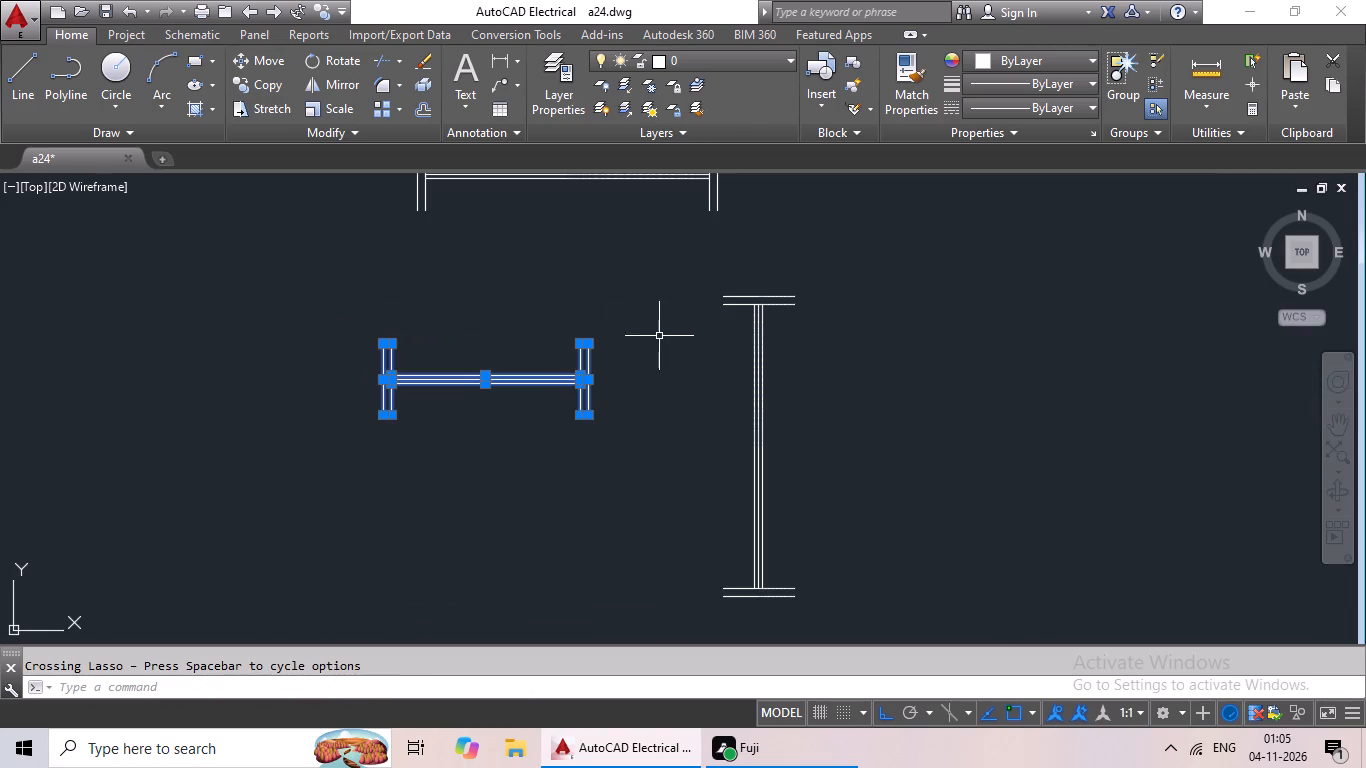
pyautogui.hotkey('ctrl', 'c')
pyautogui.hotkey('ctrl', 'v')
pyautogui.moveTo(389, 518); pyautogui.dragTo(434, 443, button='middle')
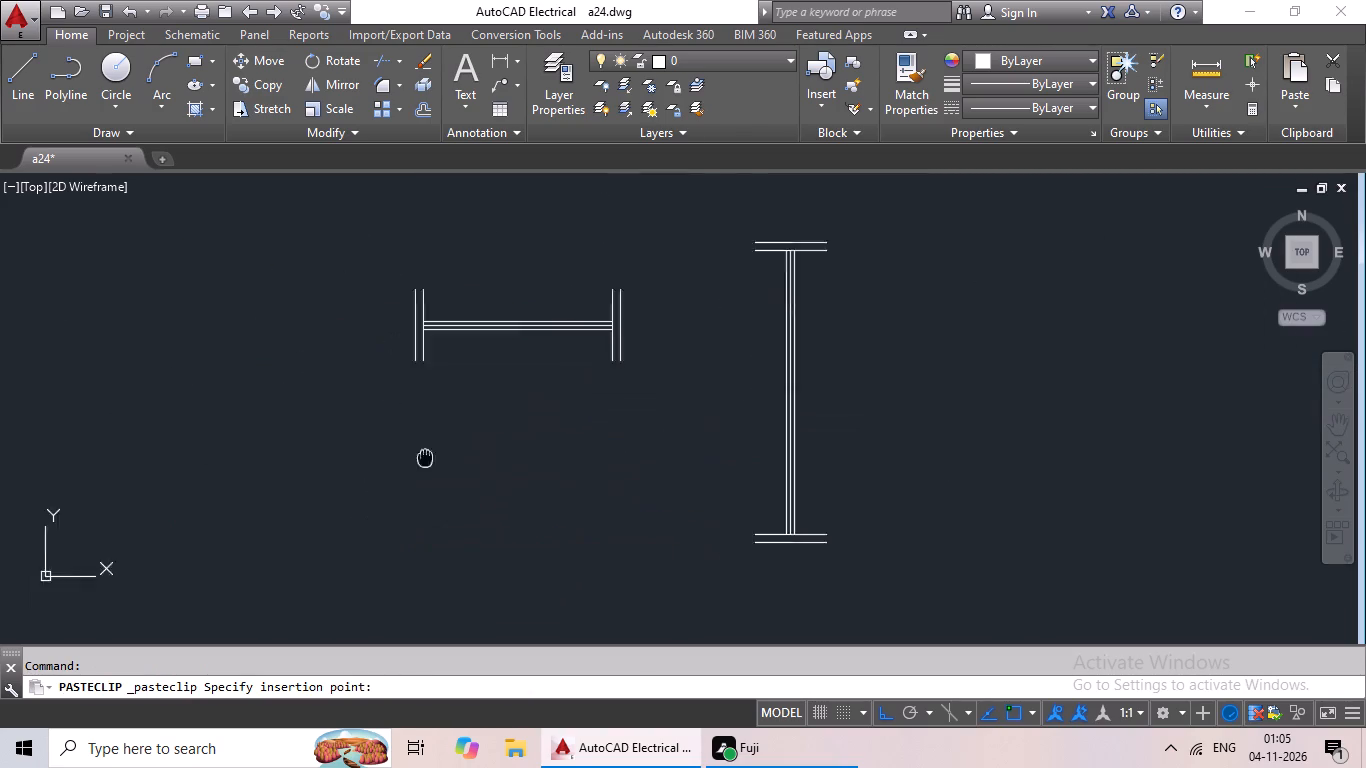
pyautogui.moveTo(434, 443); pyautogui.dragTo(445, 425, button='middle')
pyautogui.click(438, 457)
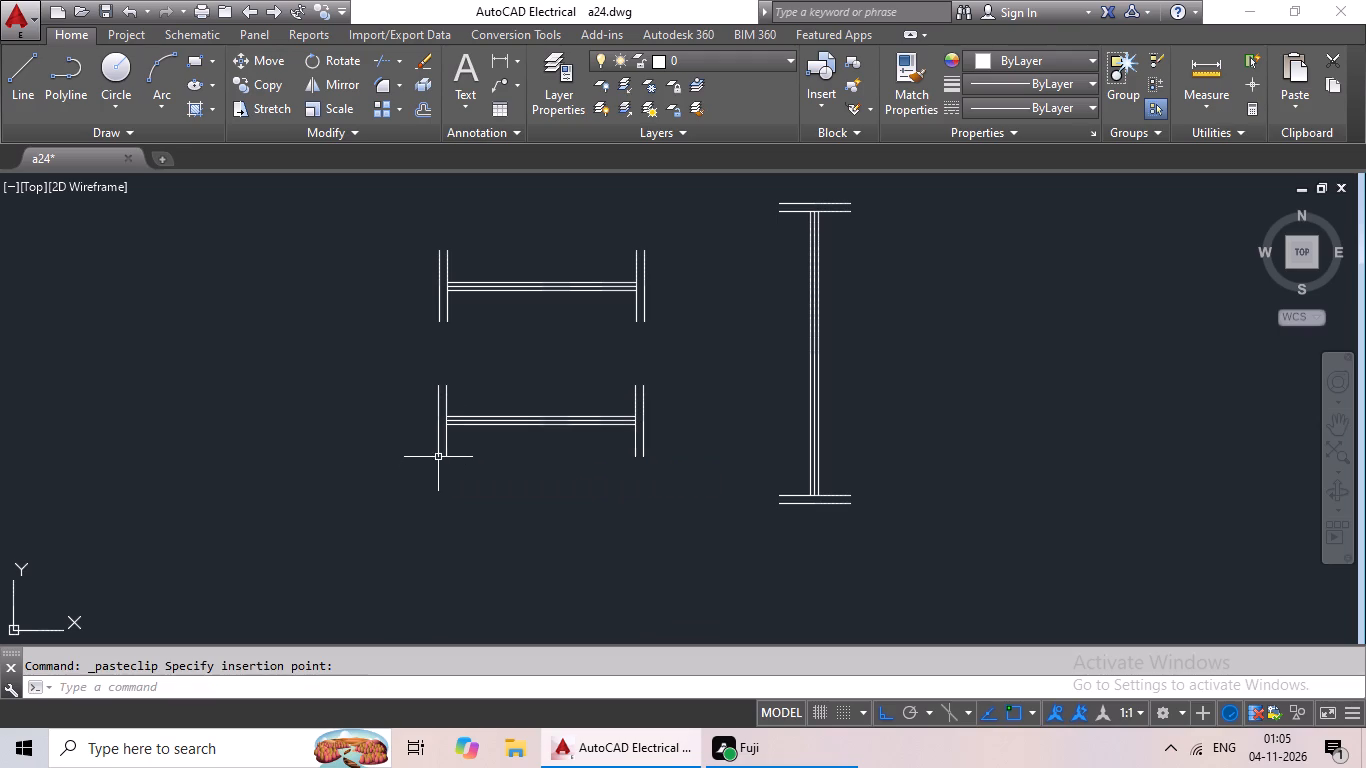
# Rotate the lower shortened section 90° to vertical about the top end of its outer right flange line.
pyautogui.moveTo(469, 357); pyautogui.dragTo(709, 382)
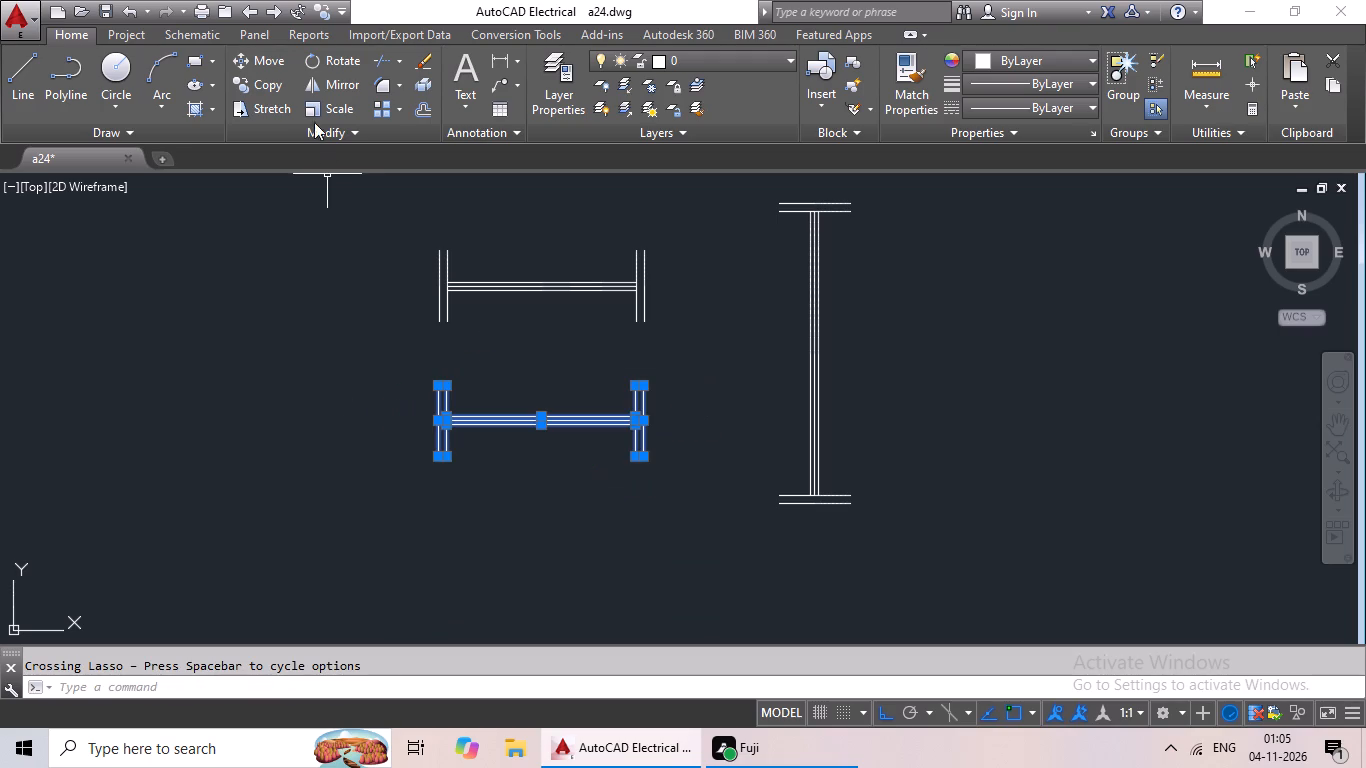
pyautogui.click(336, 68)
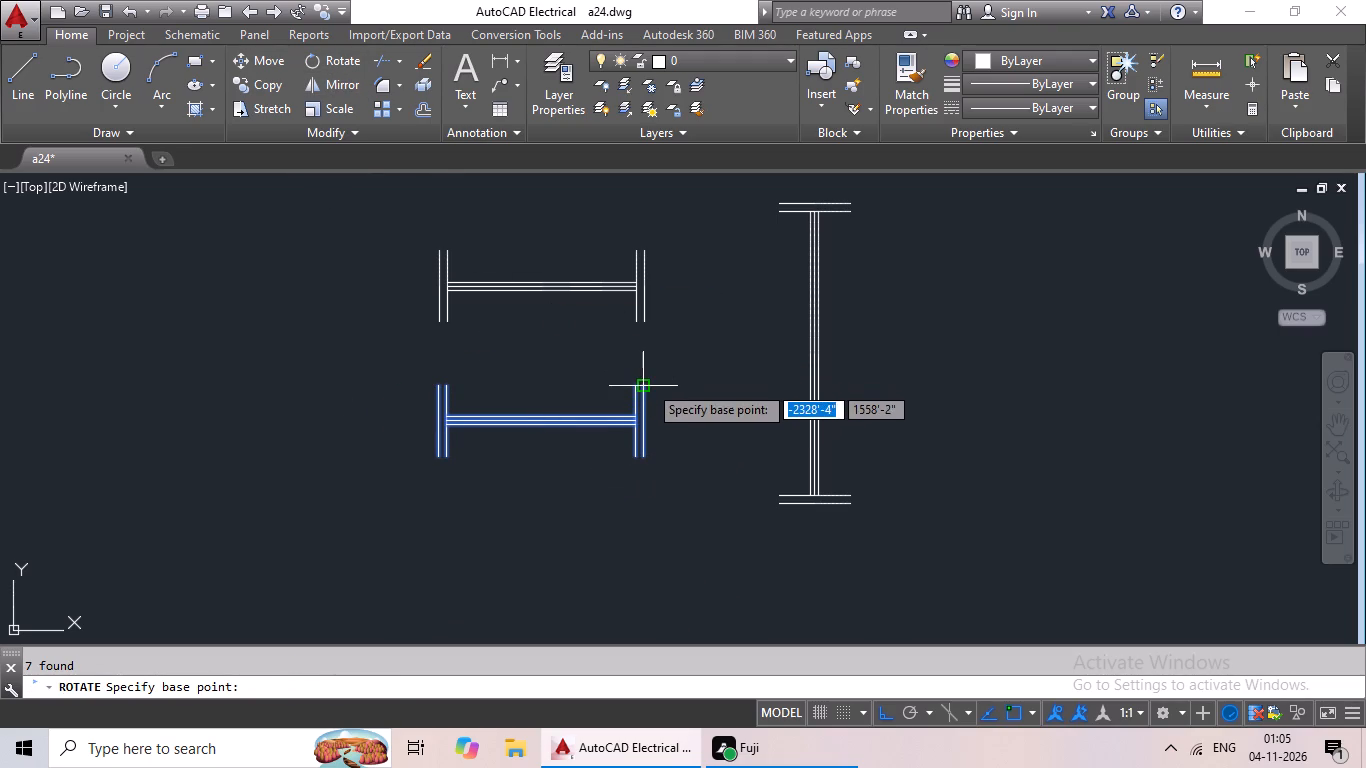
pyautogui.click(648, 384)
pyautogui.click(648, 352)
# Copy the long horizontal section at the top and paste the duplicate left of the shortened horizontal section.
pyautogui.scroll(-2, 694, 353)
pyautogui.moveTo(703, 350); pyautogui.dragTo(506, 353, button='middle')
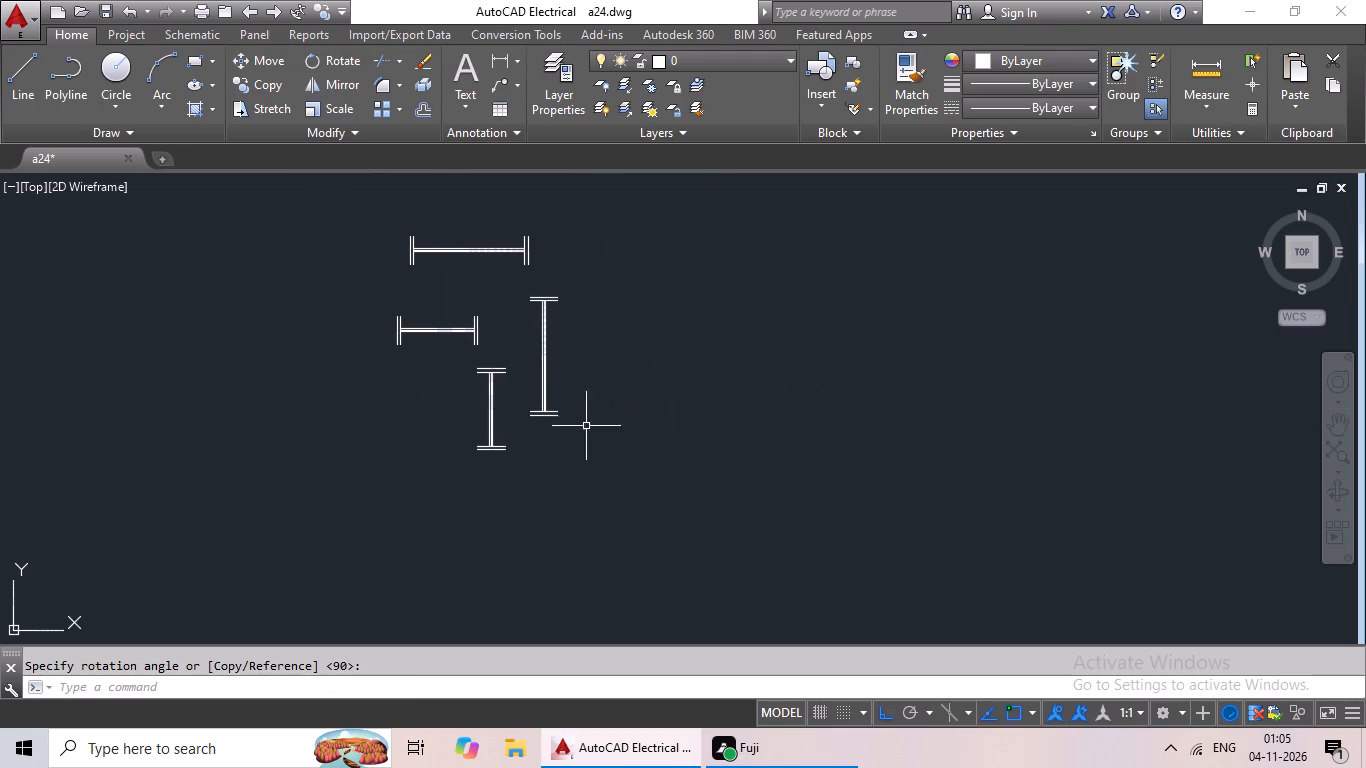
pyautogui.scroll(2, 540, 414)
pyautogui.moveTo(488, 381); pyautogui.dragTo(784, 430, button='middle')
pyautogui.scroll(-2, 798, 427)
pyautogui.moveTo(801, 415); pyautogui.dragTo(783, 440, button='middle')
pyautogui.scroll(1, 778, 442)
pyautogui.moveTo(777, 442); pyautogui.dragTo(881, 447, button='middle')
pyautogui.moveTo(862, 370); pyautogui.dragTo(864, 466, button='middle')
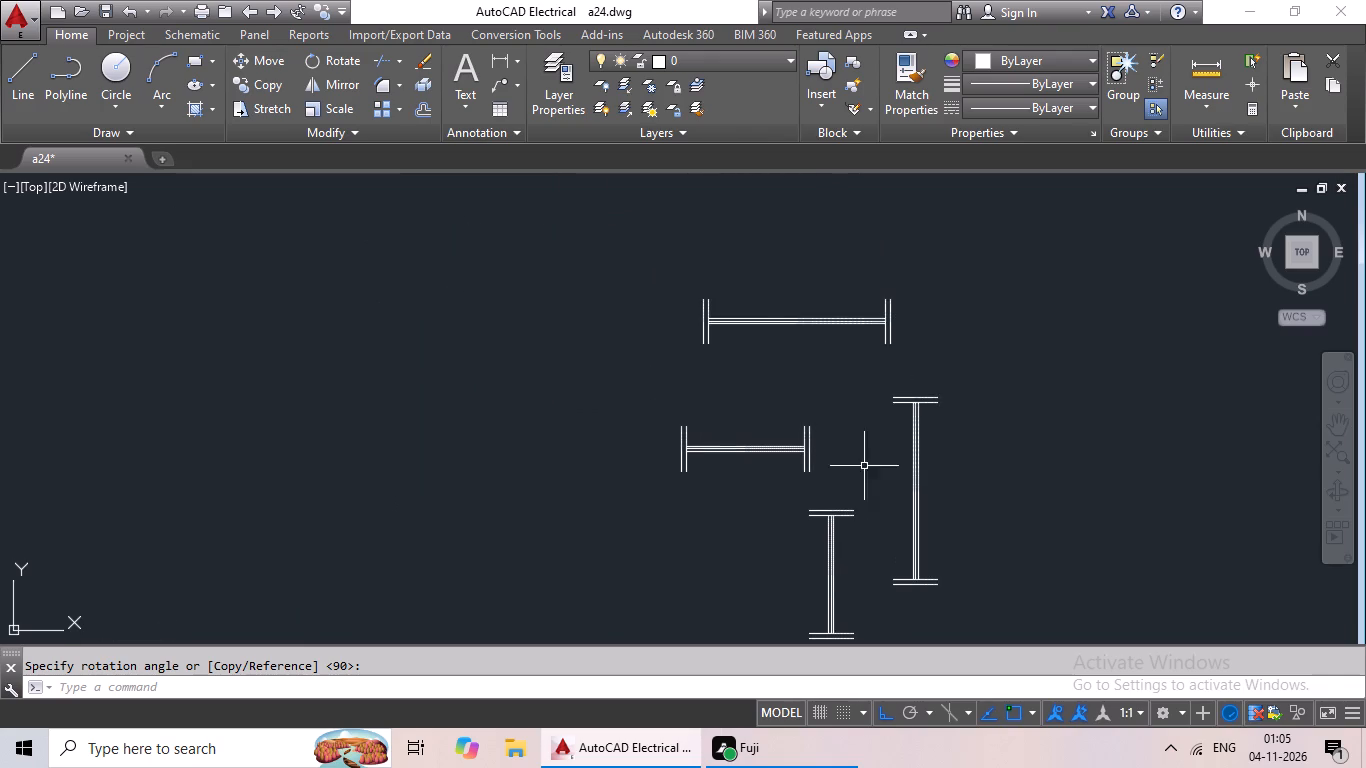
pyautogui.moveTo(743, 270); pyautogui.dragTo(933, 321)
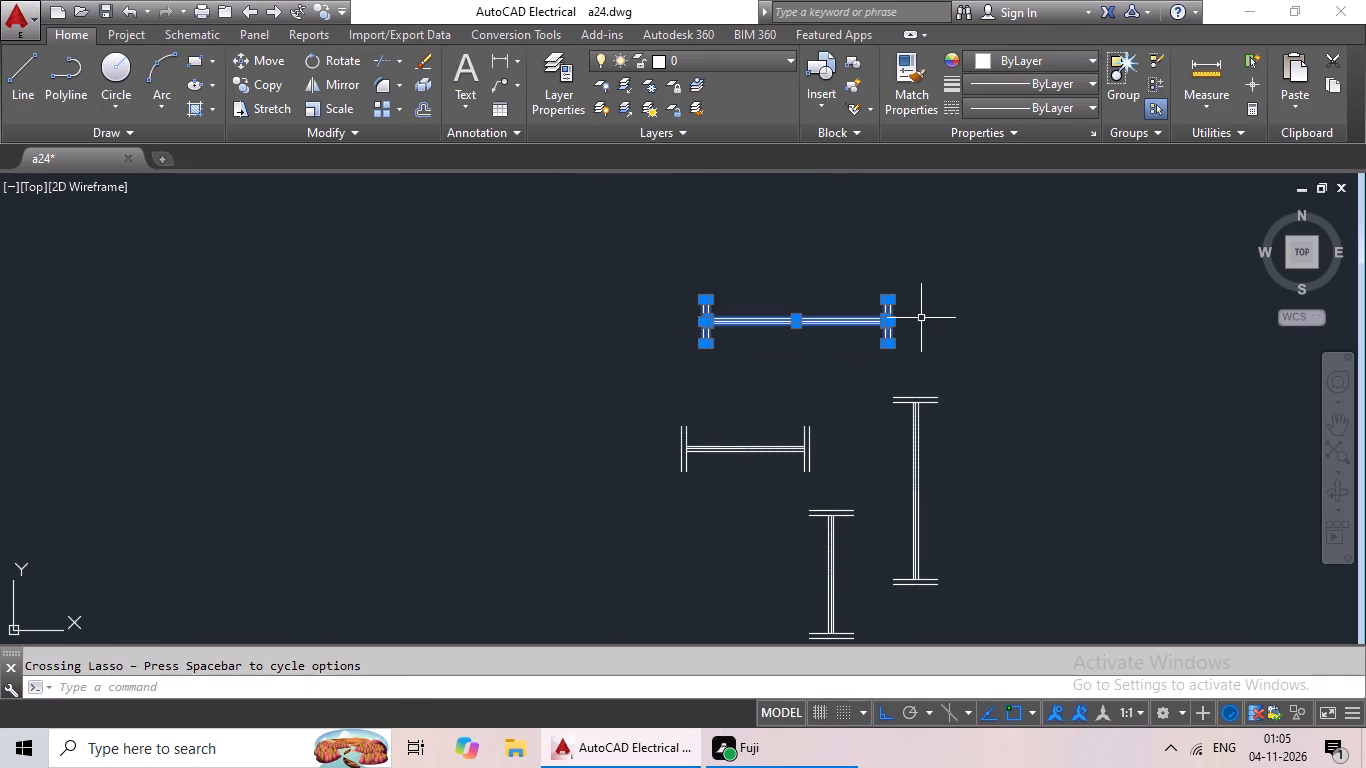
pyautogui.hotkey('ctrl', 'c')
pyautogui.hotkey('ctrl', 'v')
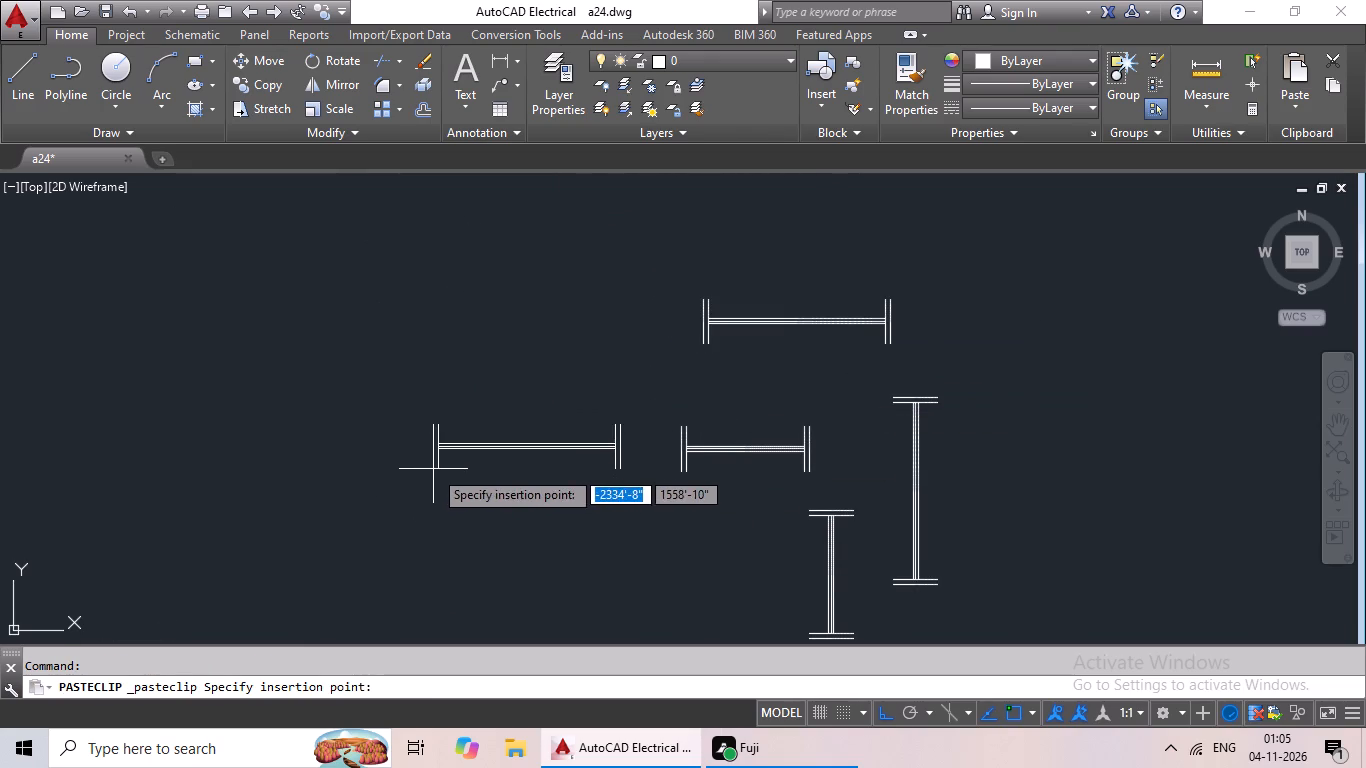
pyautogui.moveTo(434, 469); pyautogui.dragTo(561, 442, button='middle')
pyautogui.click(503, 443)
# Delete both flange line pairs of the pasted long section, keeping its three web lines.
pyautogui.scroll(2, 642, 407)
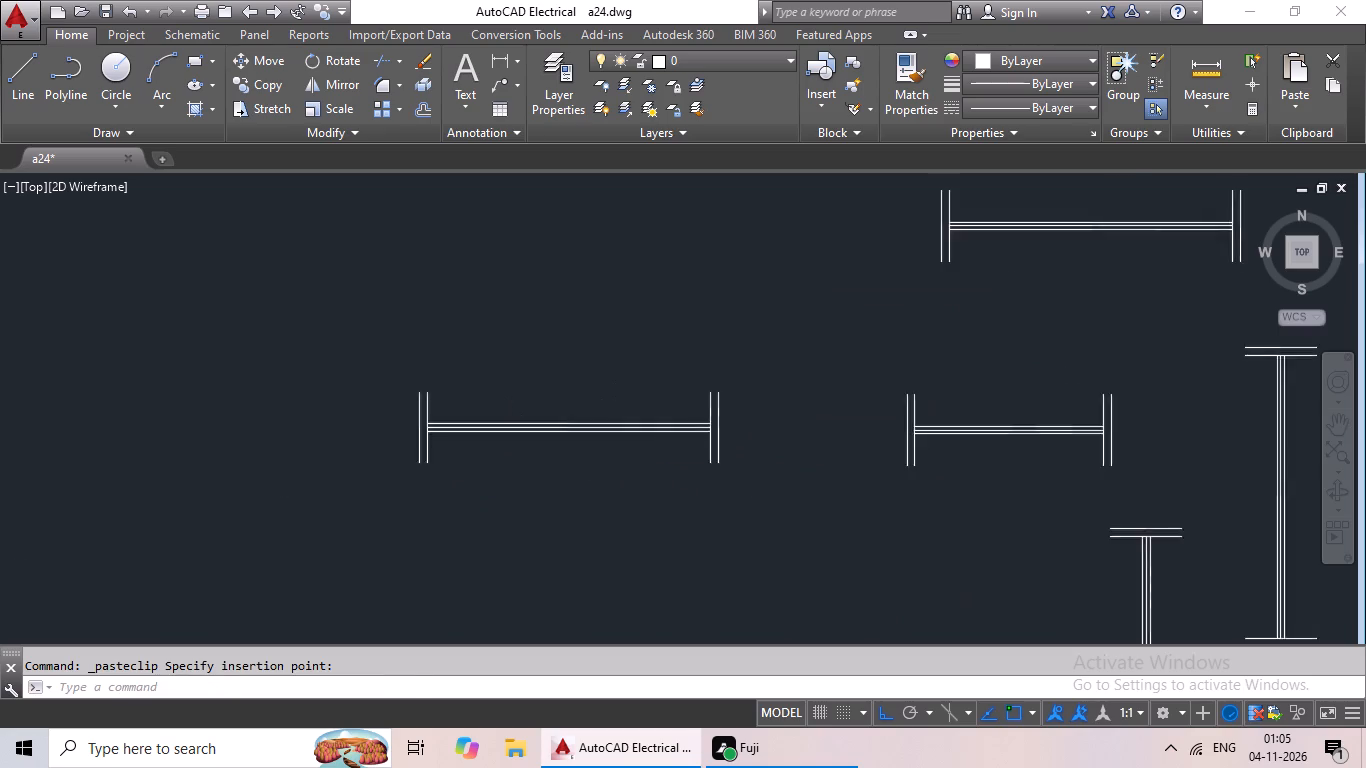
pyautogui.moveTo(824, 362); pyautogui.dragTo(685, 401)
pyautogui.click(687, 402)
pyautogui.moveTo(480, 389); pyautogui.dragTo(165, 411)
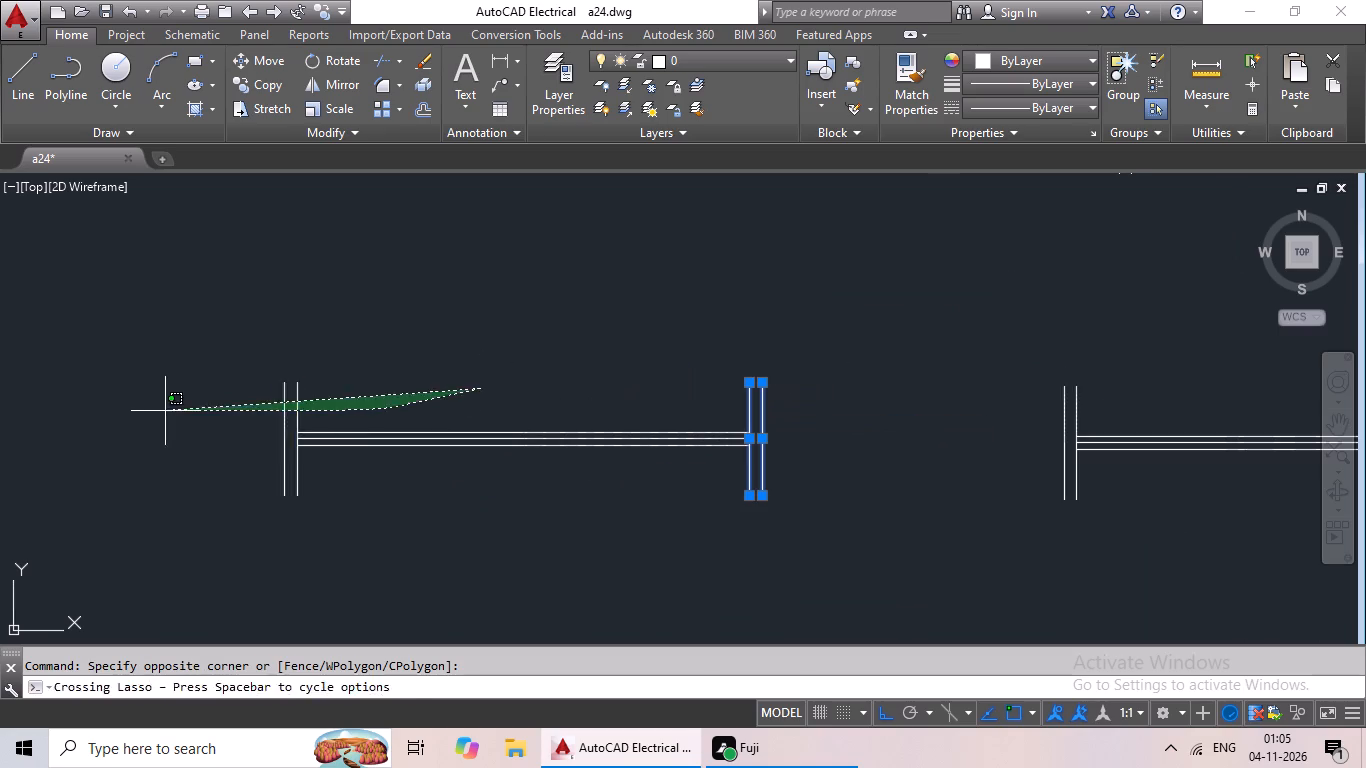
pyautogui.press('Delete')
pyautogui.press('Escape')
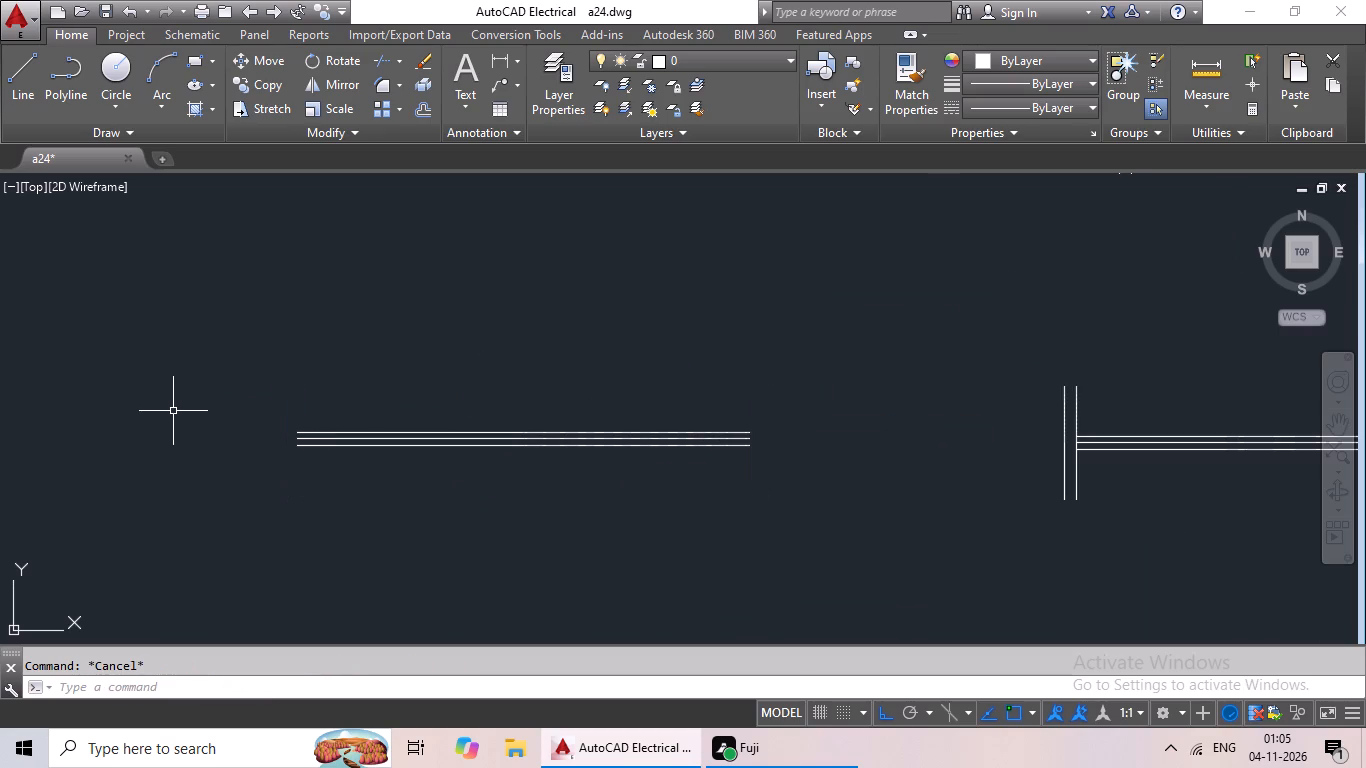
# Draw a 6" vertical line just beyond the right end of the three web lines.
pyautogui.moveTo(33, 87); pyautogui.dragTo(33, 99)
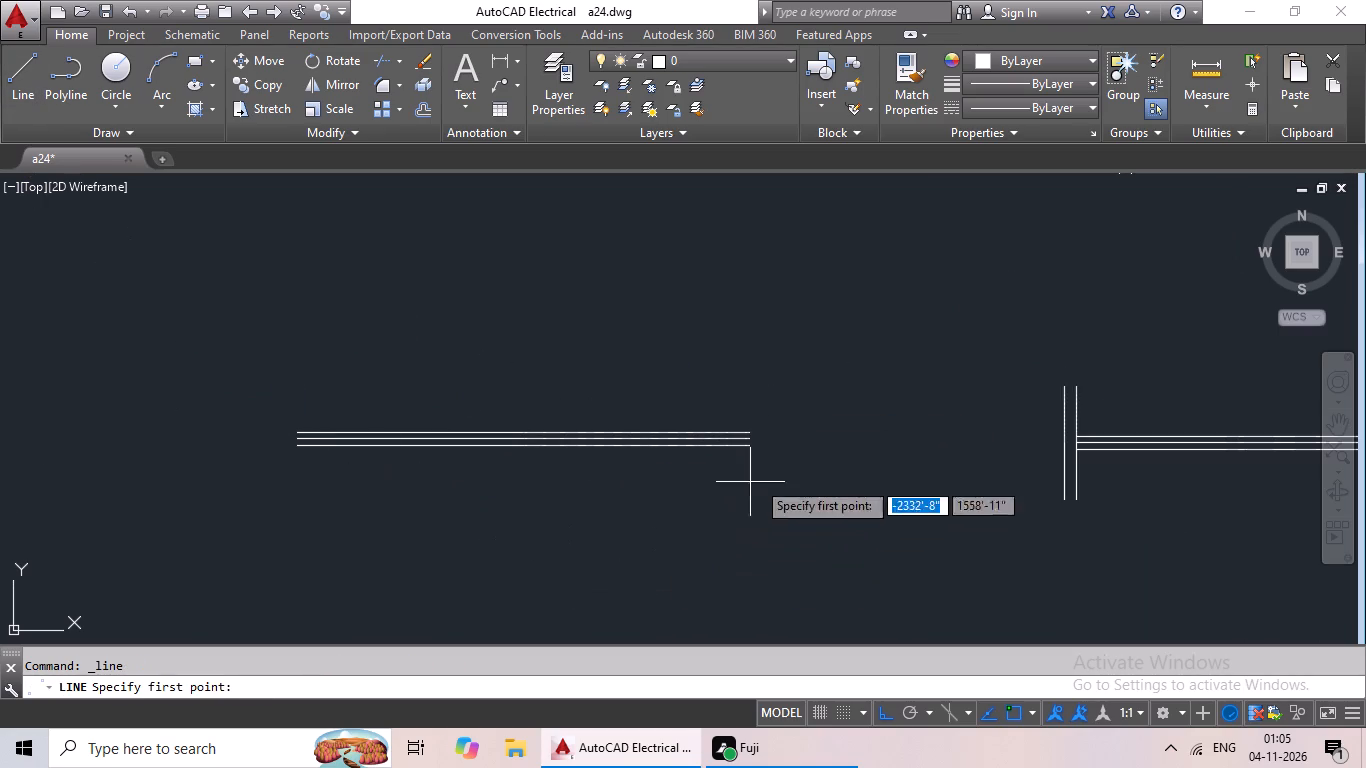
pyautogui.click(797, 381)
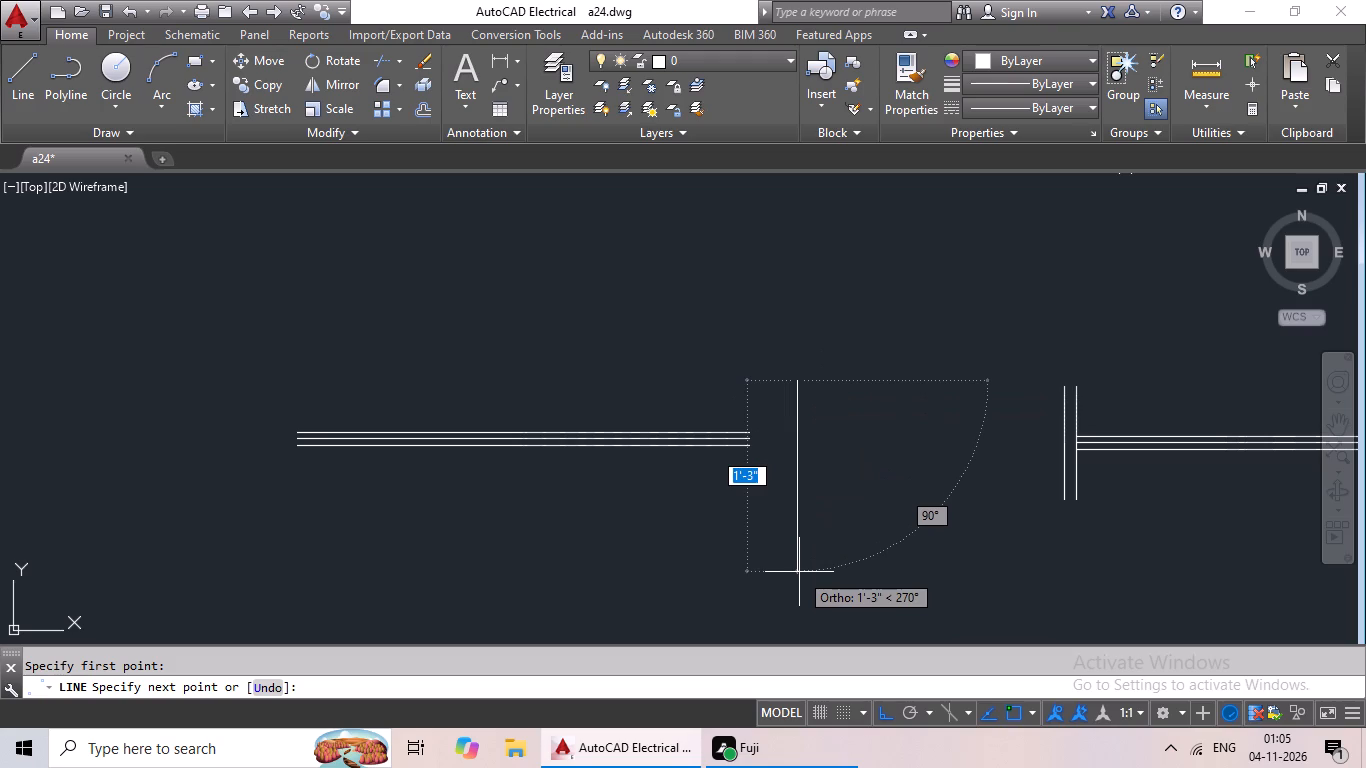
pyautogui.write('6"')
pyautogui.press('Return')
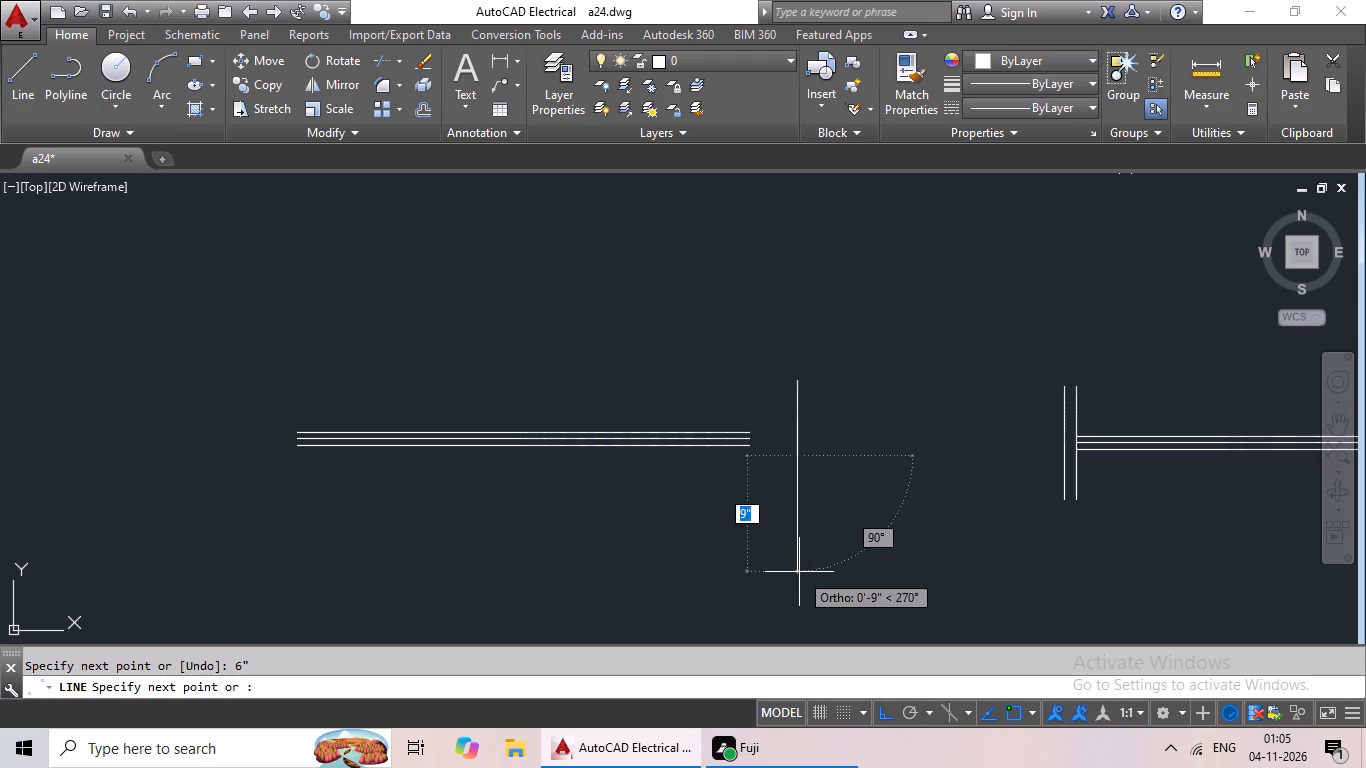
pyautogui.press('Escape')
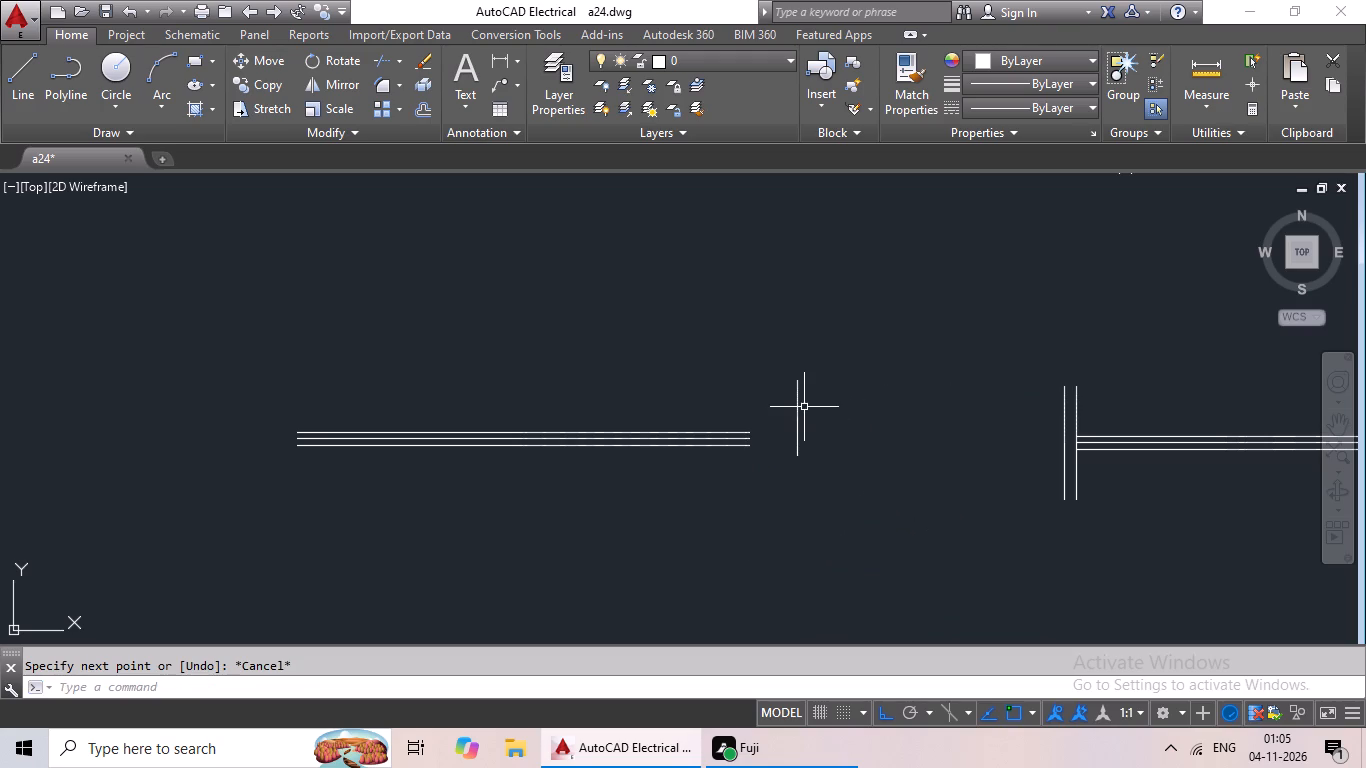
# Copy the 6" vertical line by its midpoint onto the right end of the middle web line and delete the original.
pyautogui.click(798, 408)
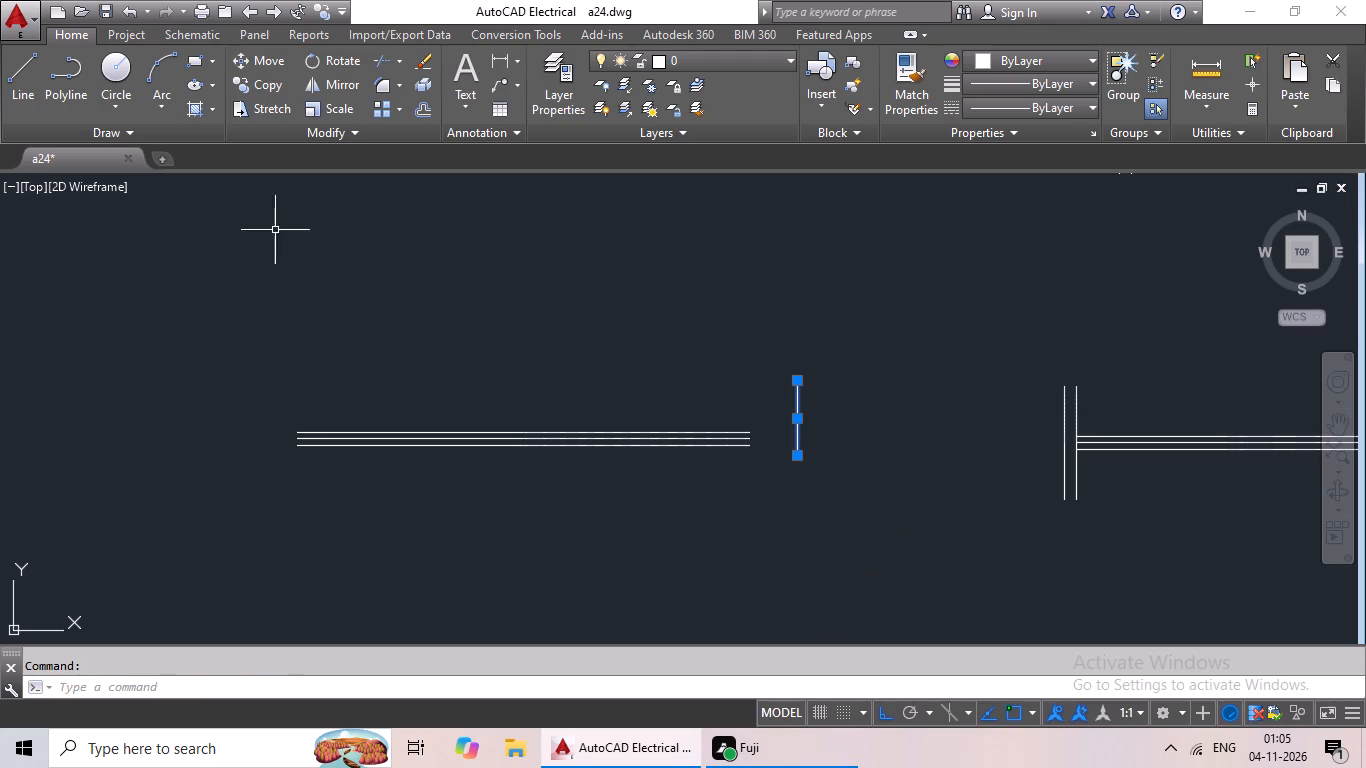
pyautogui.click(264, 78)
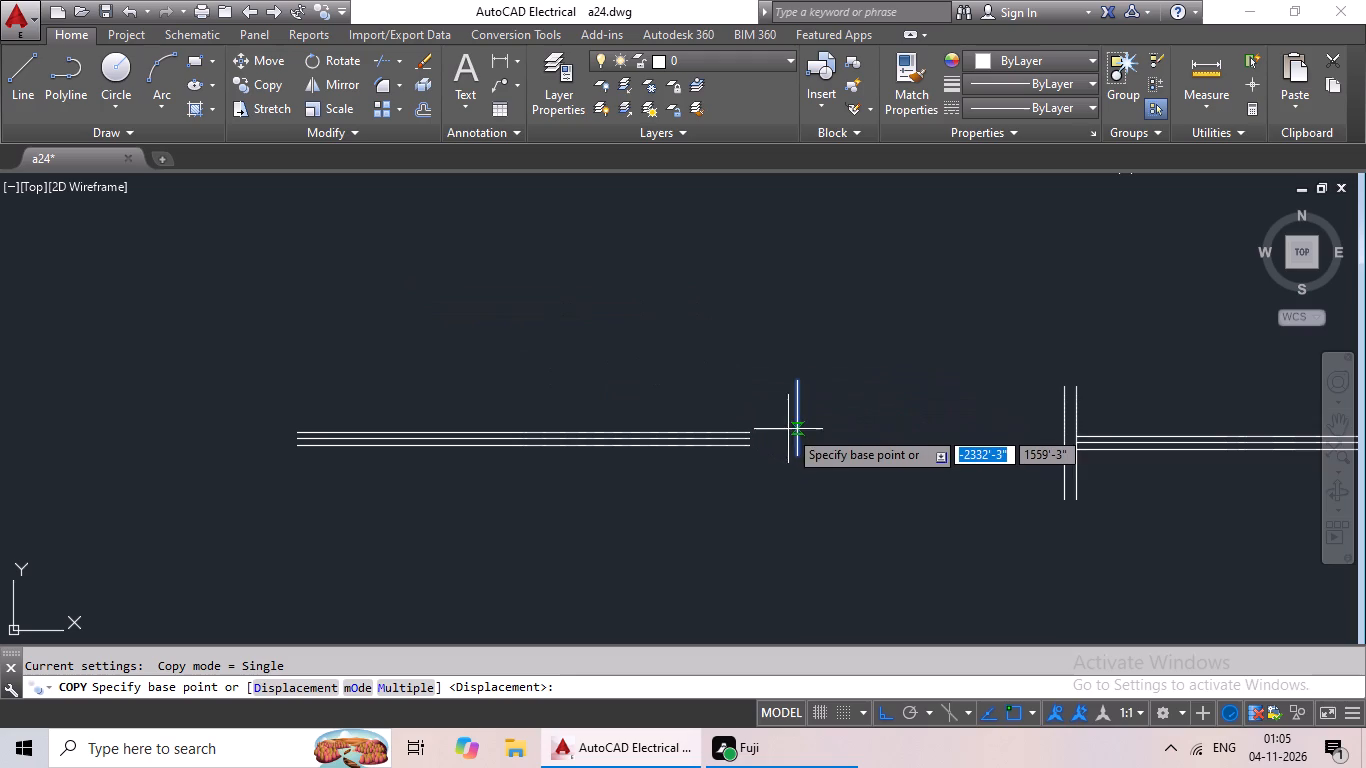
pyautogui.click(796, 414)
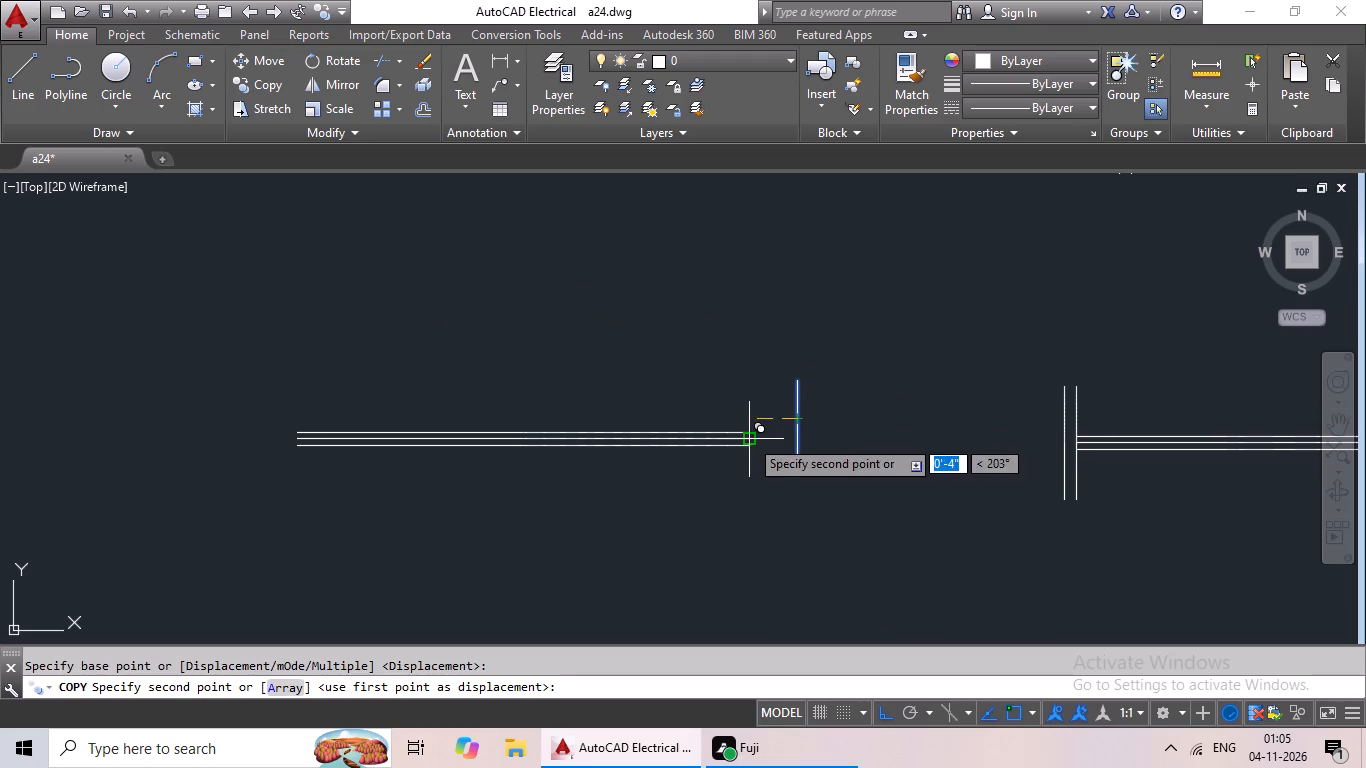
pyautogui.click(748, 438)
pyautogui.moveTo(858, 372); pyautogui.dragTo(789, 442)
pyautogui.press('Delete')
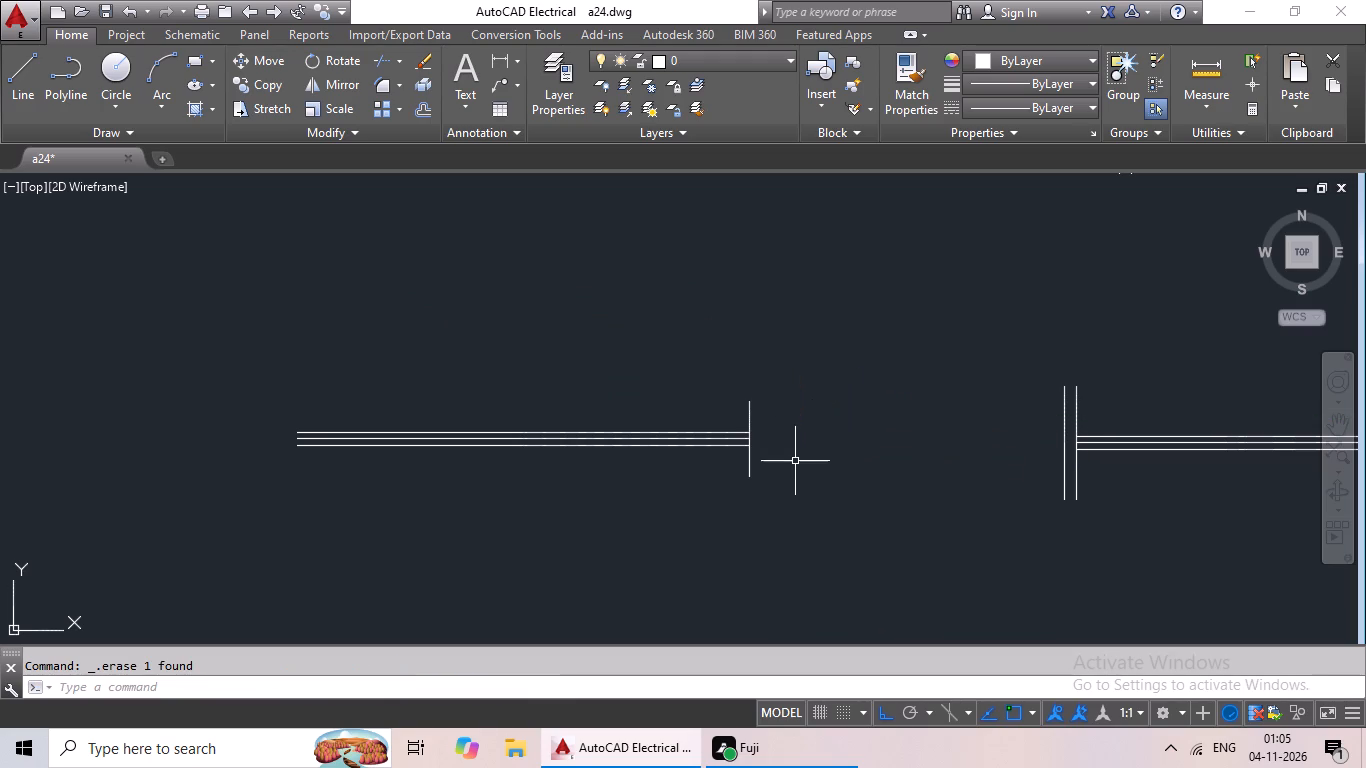
# Offset the 6" flange line 3' to the left, onto the left end of the three web lines.
pyautogui.scroll(-1, 799, 457)
pyautogui.press('Escape')
pyautogui.press('o')
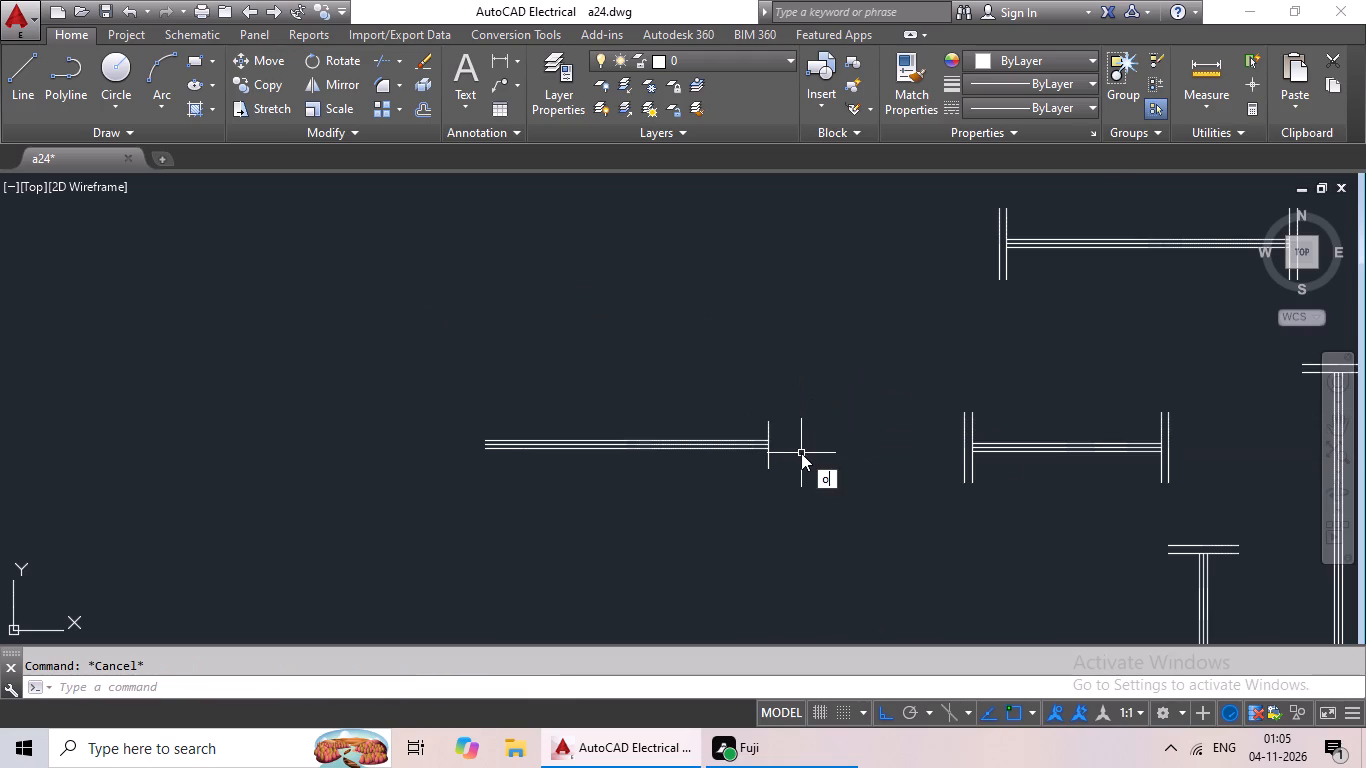
pyautogui.press('Return')
pyautogui.write("3'")
pyautogui.press('Return')
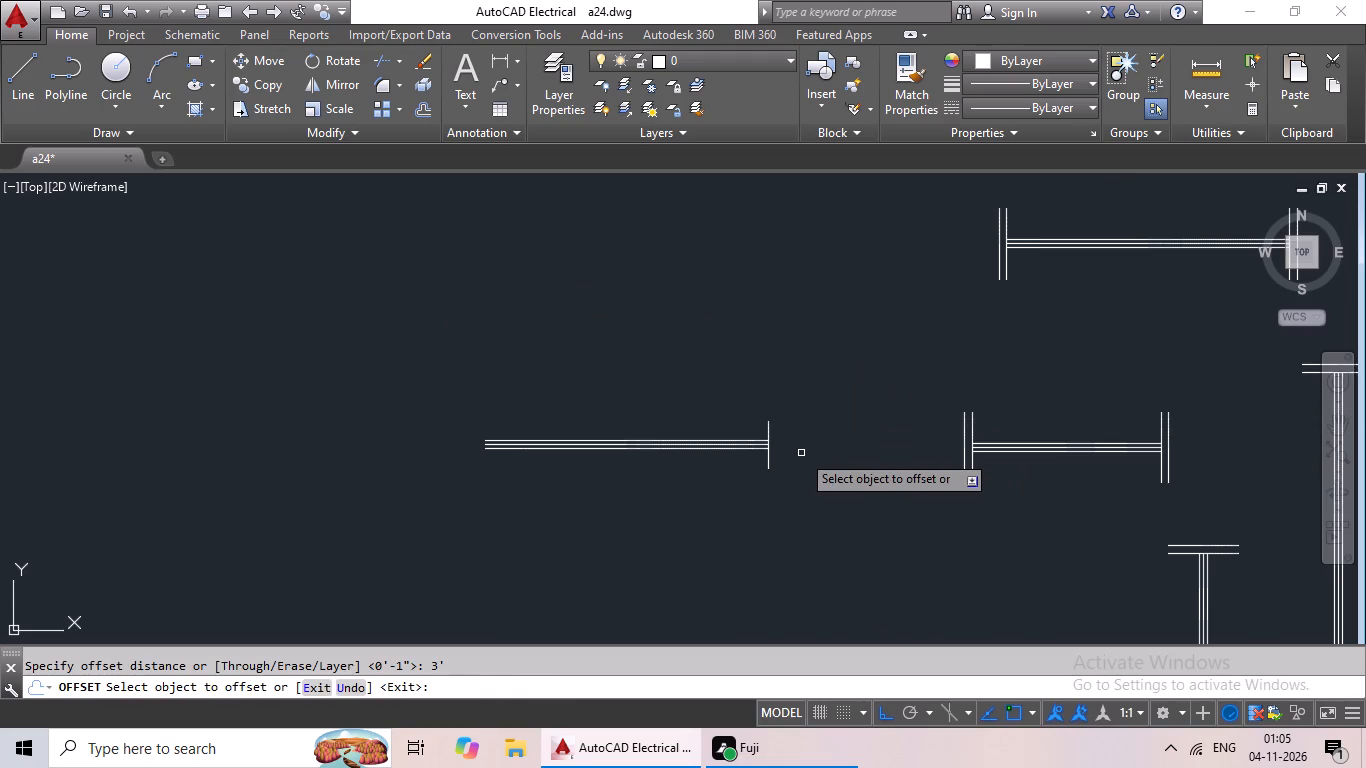
pyautogui.moveTo(768, 427); pyautogui.dragTo(735, 425)
pyautogui.click(652, 409)
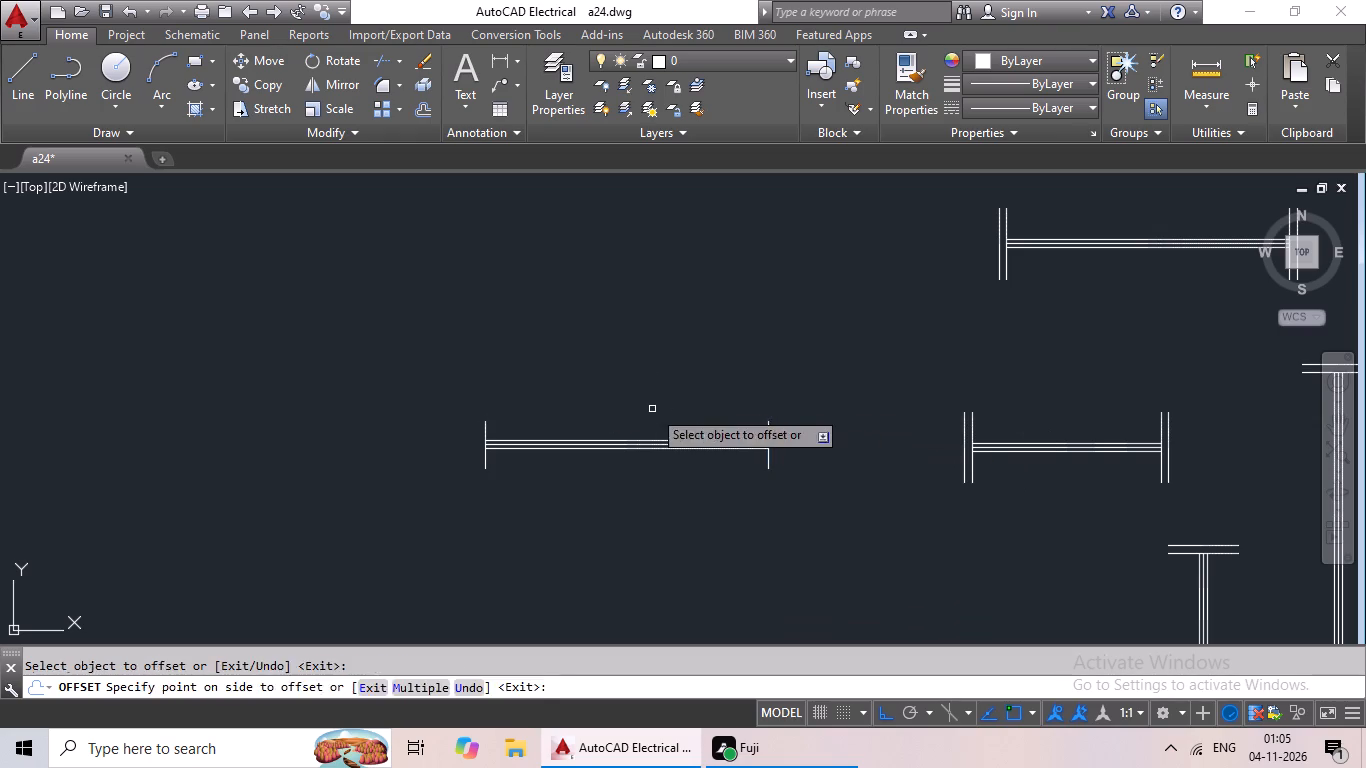
pyautogui.press('Escape')
pyautogui.press('Escape')
# Offset both 6" flange lines 1" outward to complete the flange pairs at the two ends of the web.
pyautogui.press('o')
pyautogui.press('Return')
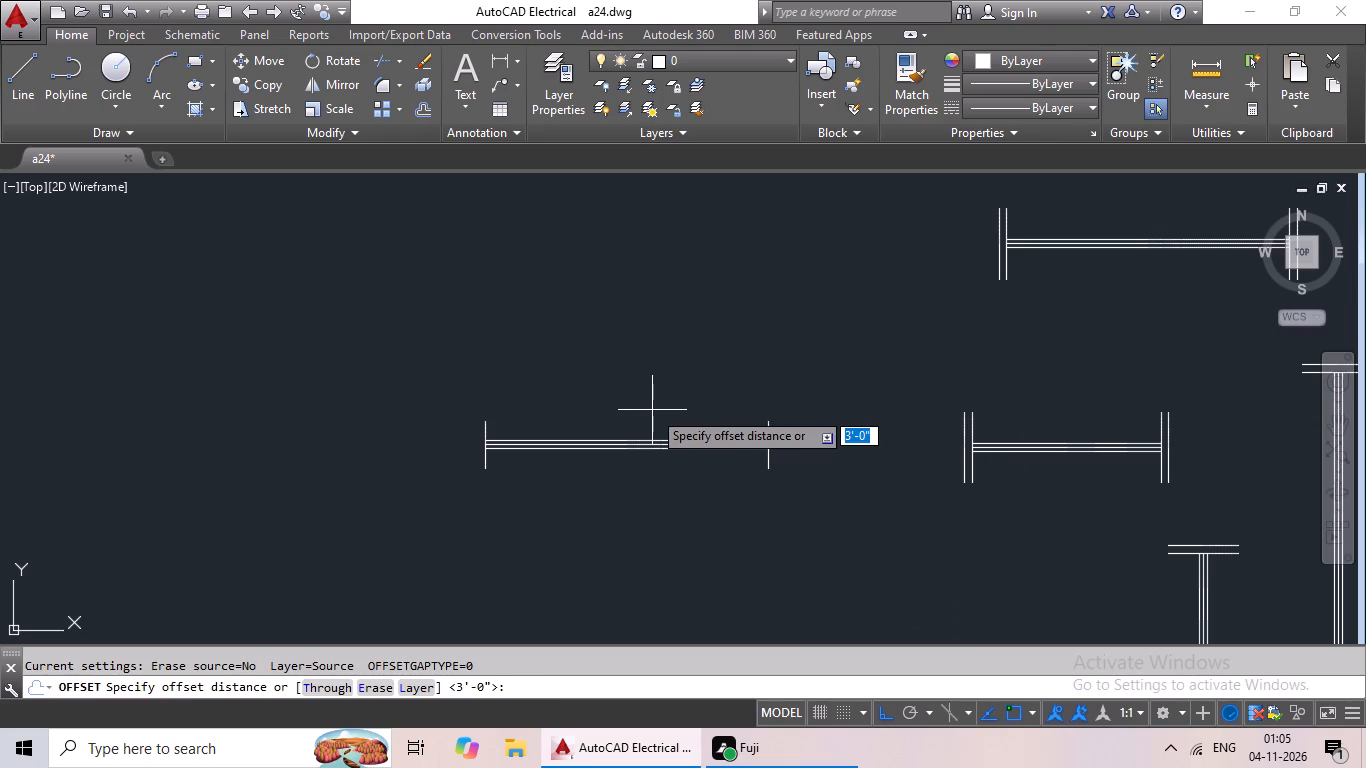
pyautogui.write('1"')
pyautogui.press('Return')
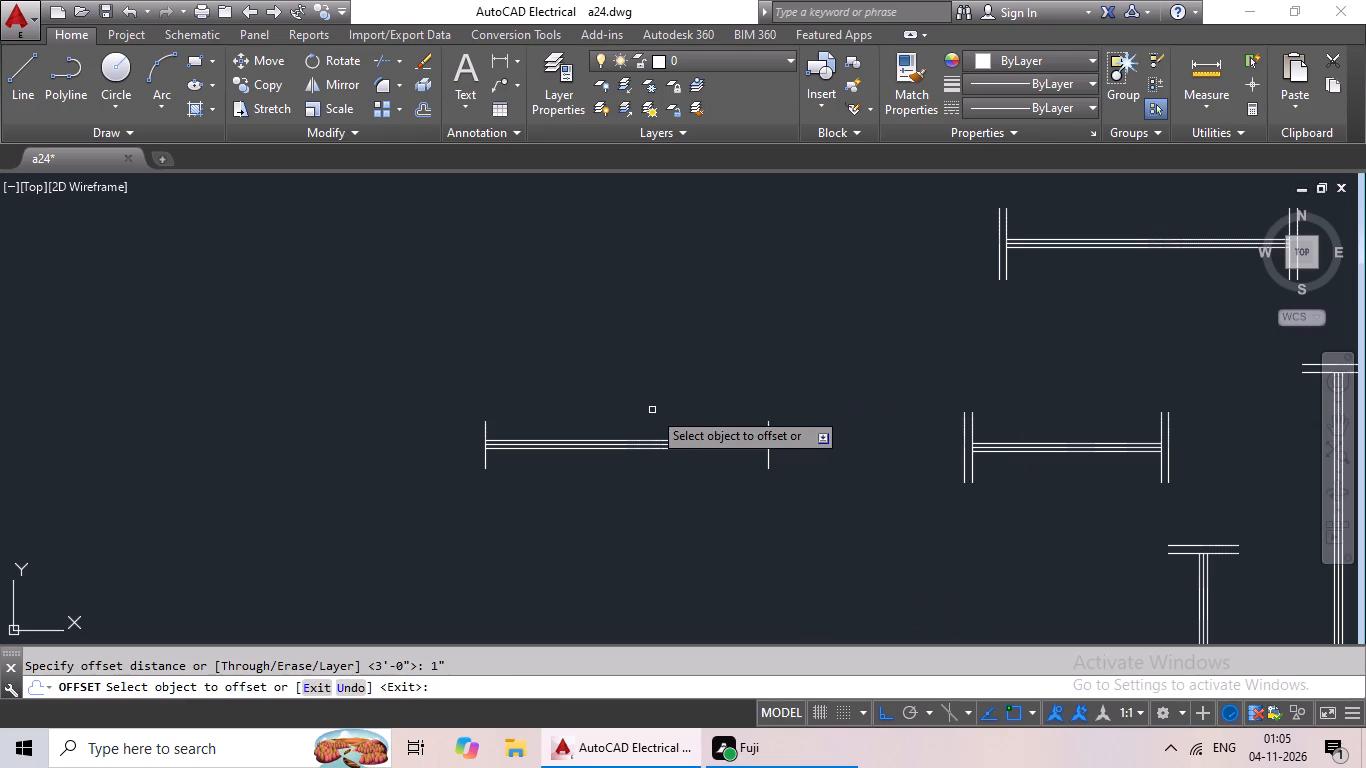
pyautogui.moveTo(769, 429); pyautogui.dragTo(801, 428)
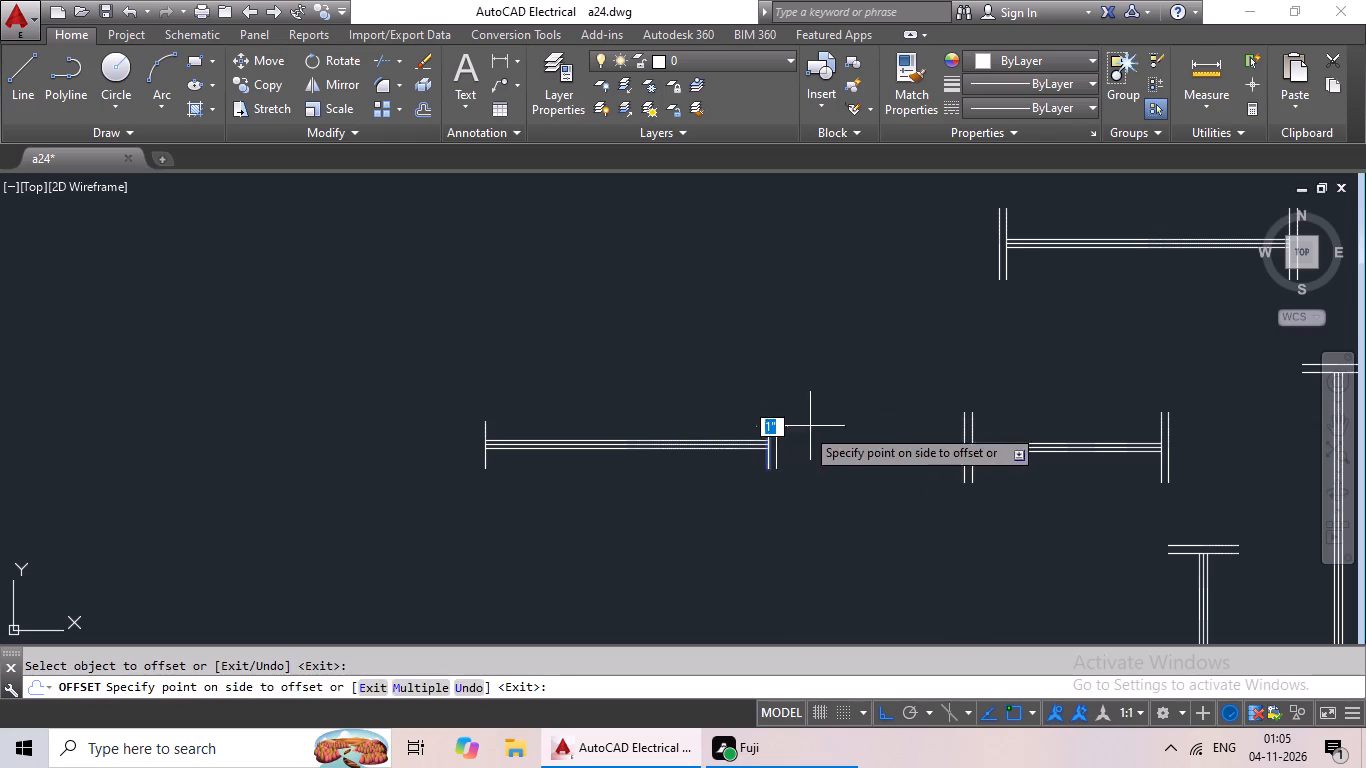
pyautogui.click(820, 423)
pyautogui.moveTo(484, 425); pyautogui.dragTo(468, 426)
pyautogui.click(427, 426)
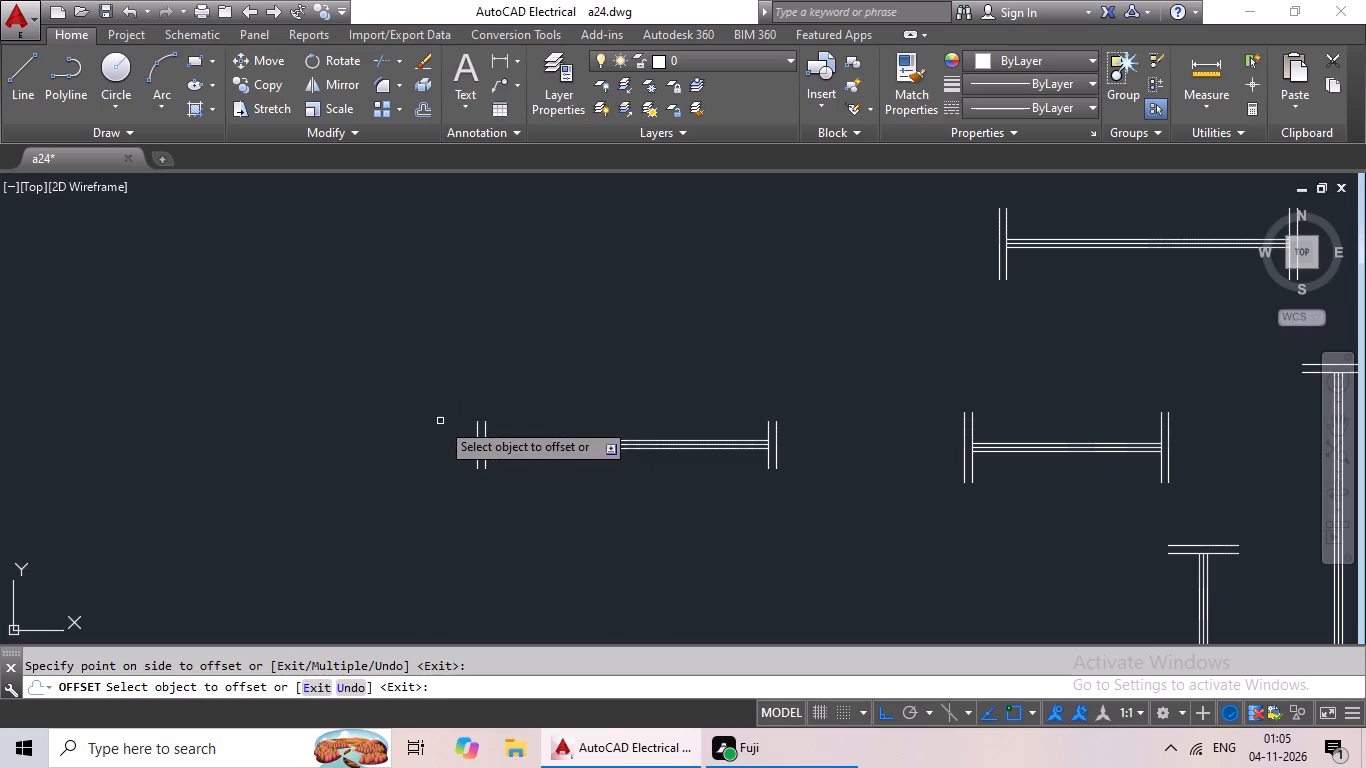
pyautogui.press('Escape')
pyautogui.press('Escape')
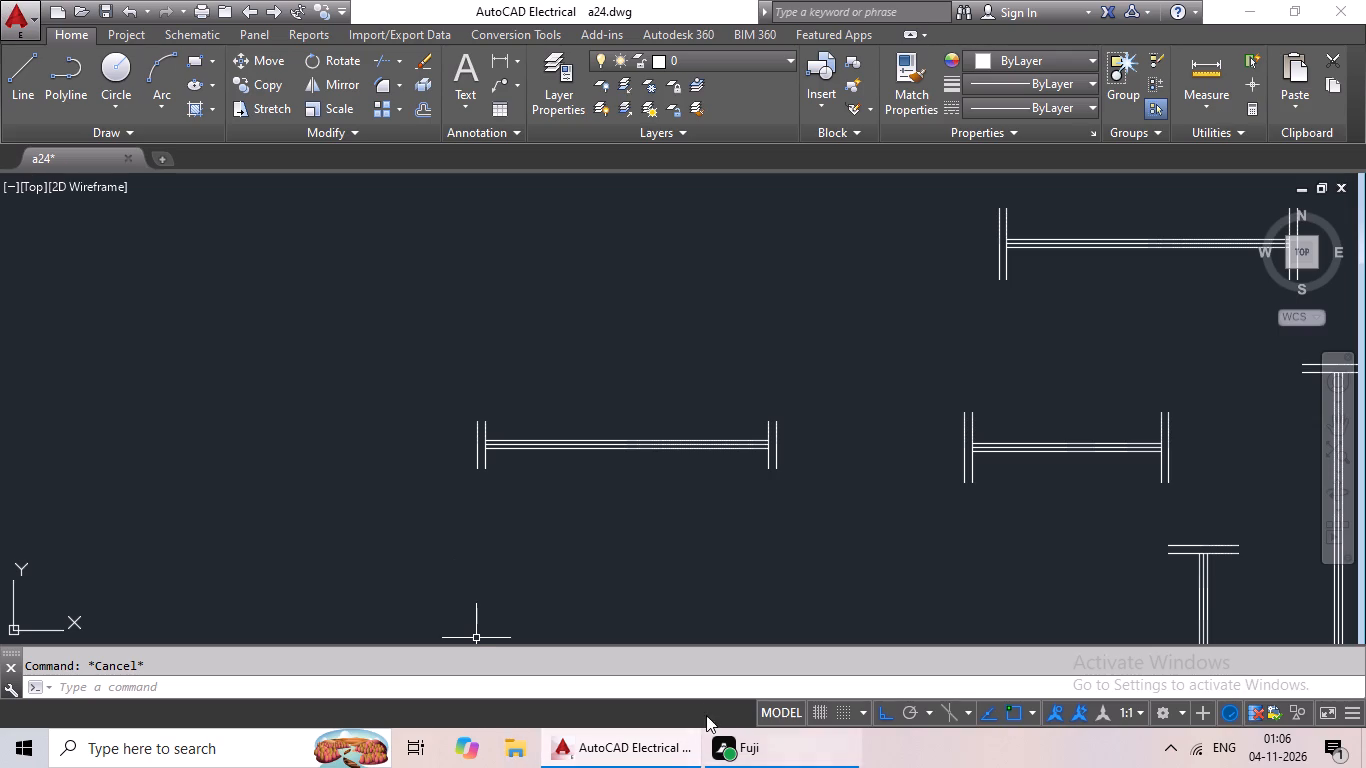
# Copy the 6"-flange horizontal section and paste the duplicate directly below it.
pyautogui.scroll(-3, 688, 476)
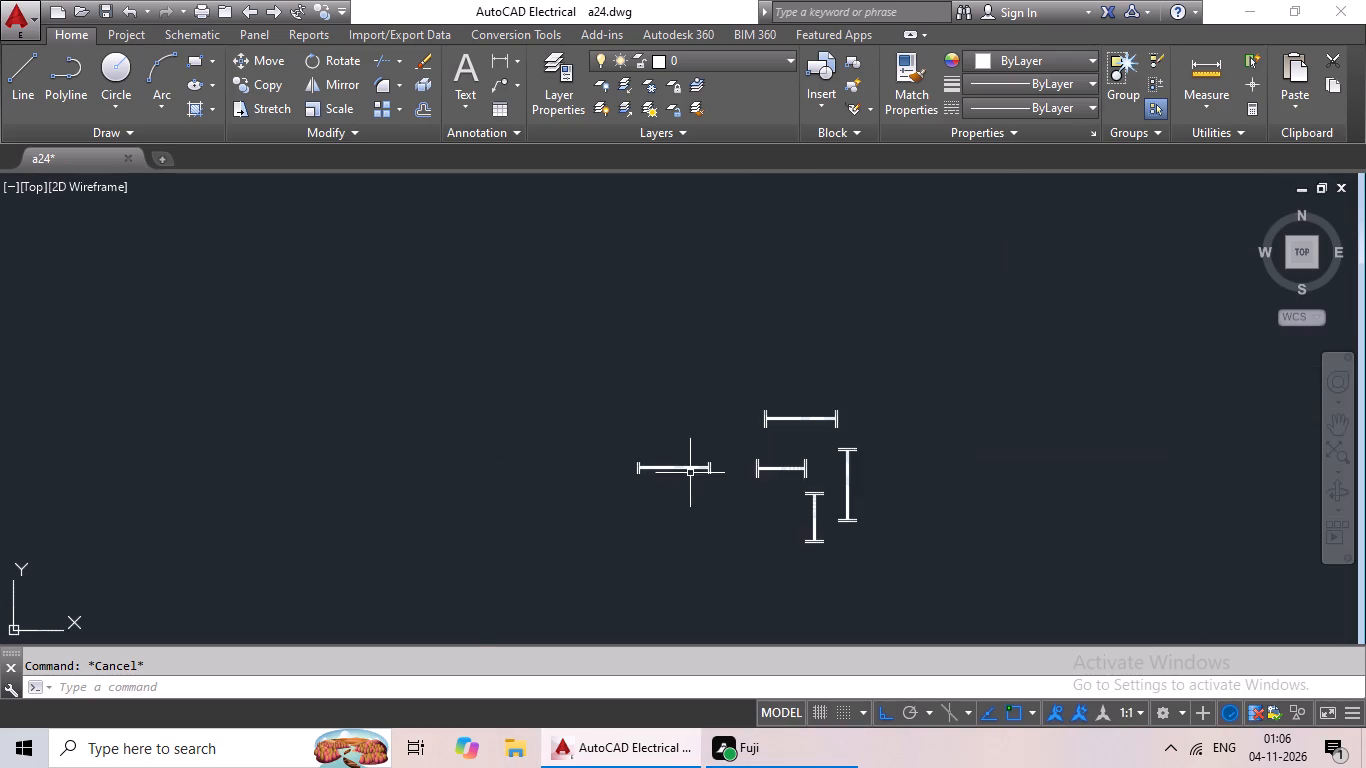
pyautogui.scroll(3, 744, 475)
pyautogui.moveTo(606, 361); pyautogui.dragTo(642, 539)
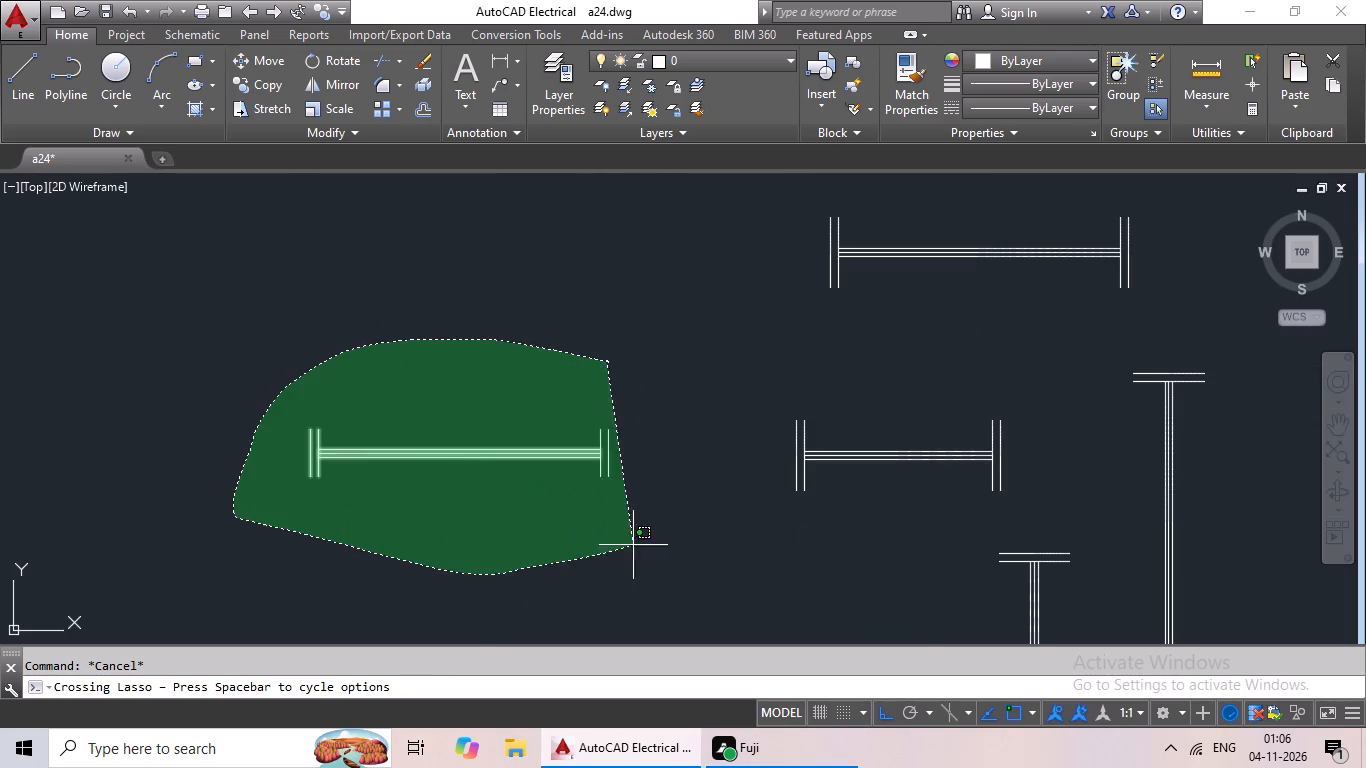
pyautogui.moveTo(642, 539); pyautogui.dragTo(704, 461)
pyautogui.hotkey('ctrl', 'c')
pyautogui.hotkey('ctrl', 'v')
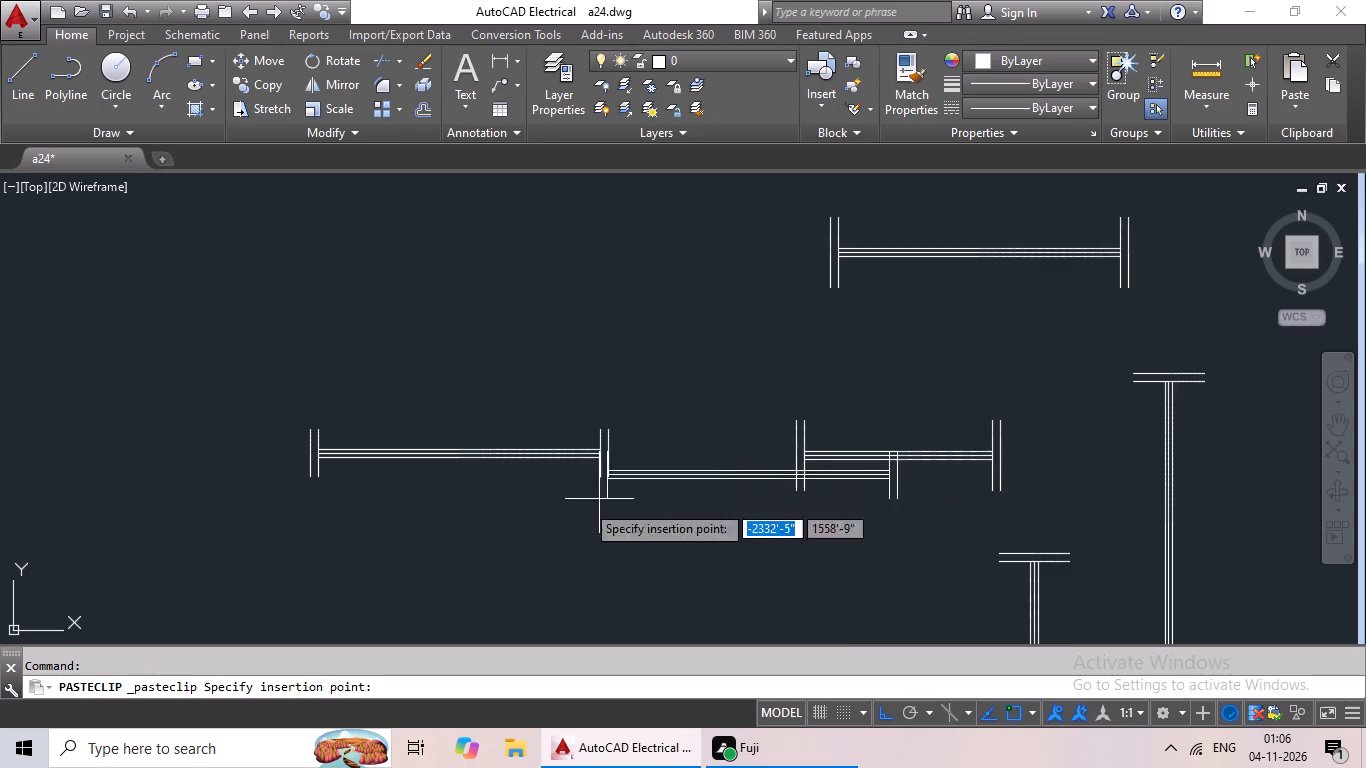
pyautogui.keyDown('ctrl'); pyautogui.scroll(-1, 545, 524); pyautogui.keyUp('ctrl')
pyautogui.moveTo(515, 530); pyautogui.dragTo(649, 442, button='middle')
pyautogui.moveTo(522, 490); pyautogui.dragTo(586, 442, button='middle')
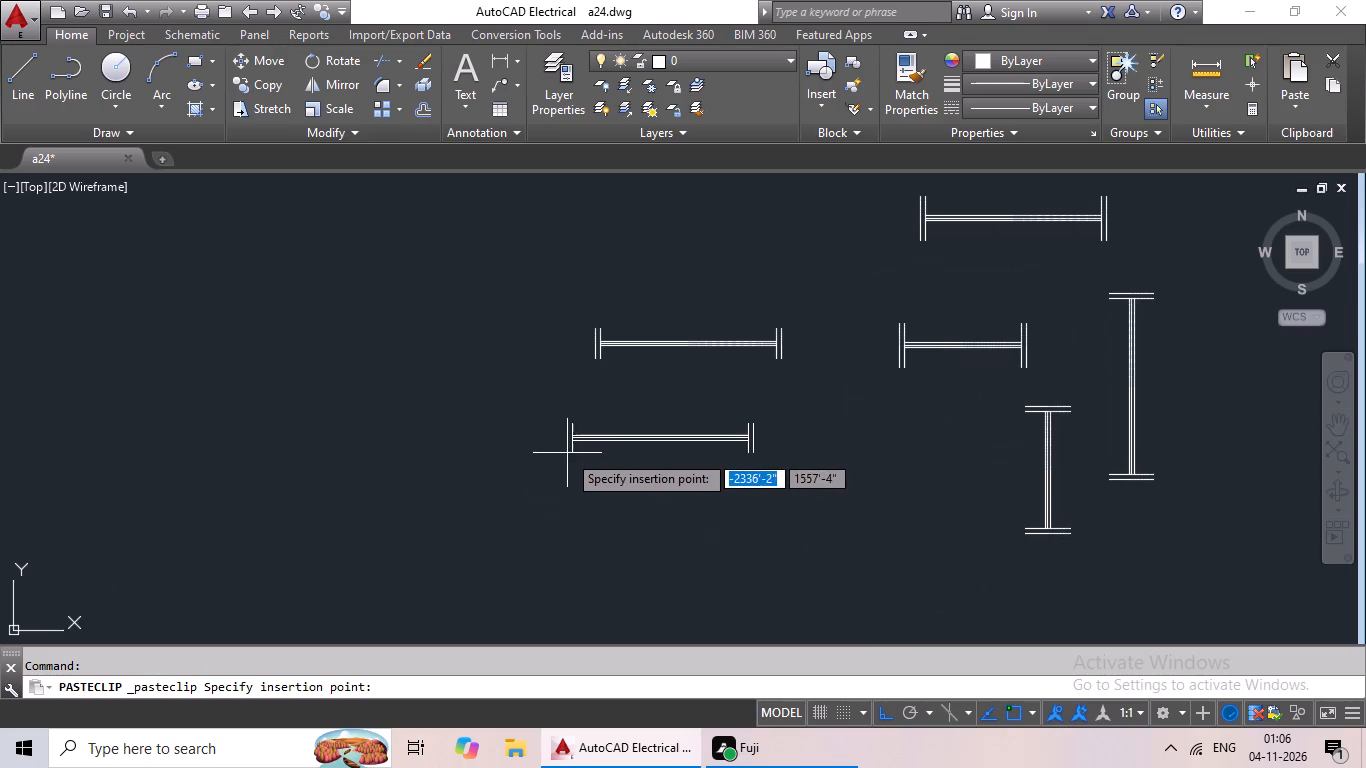
pyautogui.click(602, 451)
# Rotate the pasted 6"-flange section 90° to vertical about the top end of its outer right flange line.
pyautogui.moveTo(640, 401); pyautogui.dragTo(540, 454)
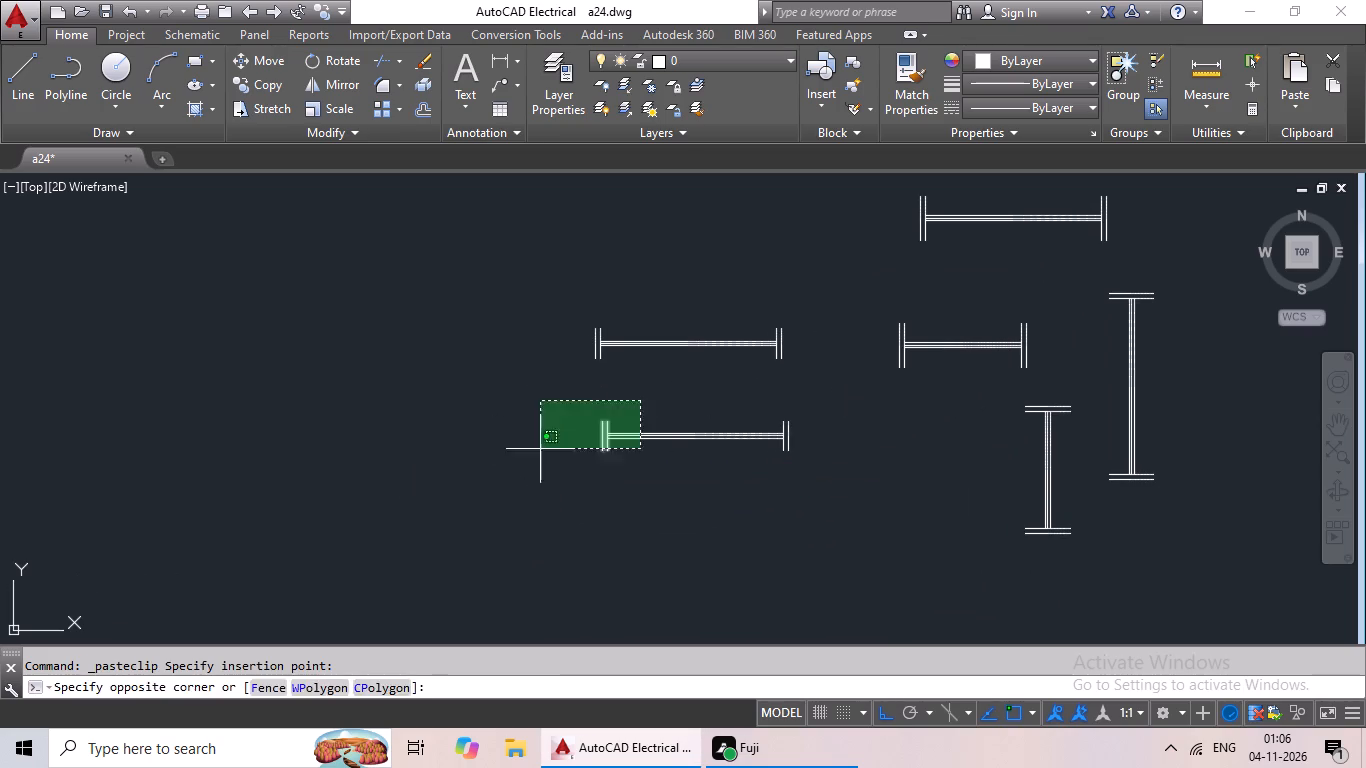
pyautogui.moveTo(540, 454); pyautogui.dragTo(839, 391)
pyautogui.click(349, 64)
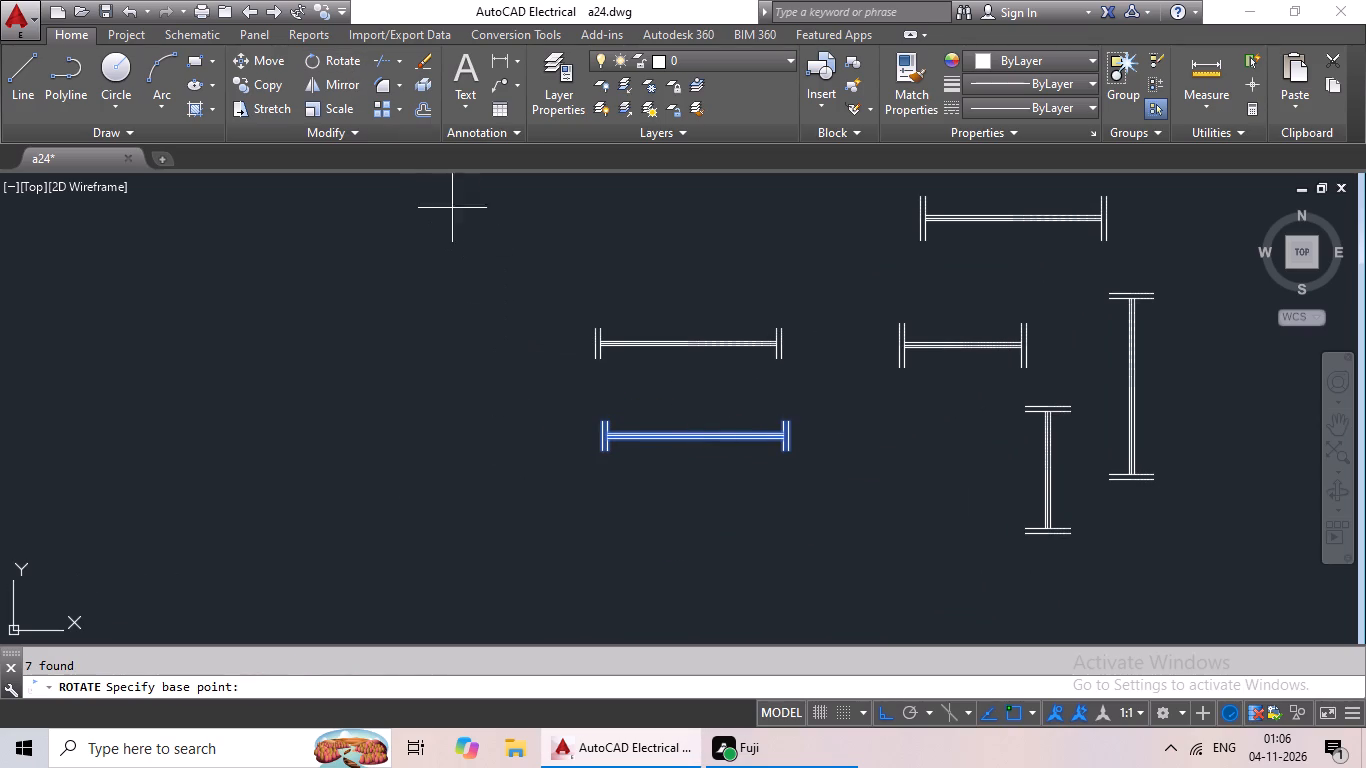
pyautogui.click(790, 419)
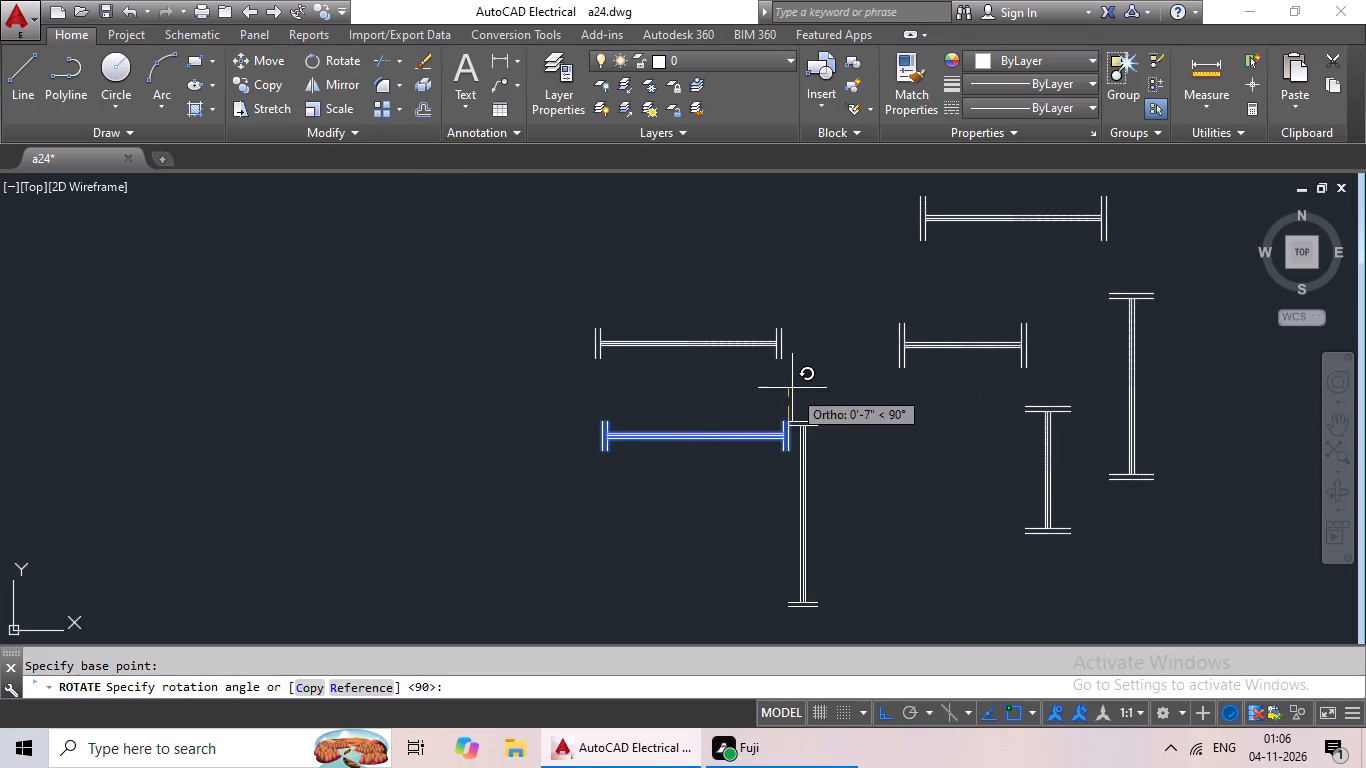
pyautogui.moveTo(792, 388); pyautogui.dragTo(793, 400)
# Copy the horizontal 6"-flange section again and paste the duplicate below it, left of the vertical 6"-flange section.
pyautogui.scroll(-2, 838, 470)
pyautogui.moveTo(878, 502); pyautogui.dragTo(773, 545, button='middle')
pyautogui.scroll(1, 685, 468)
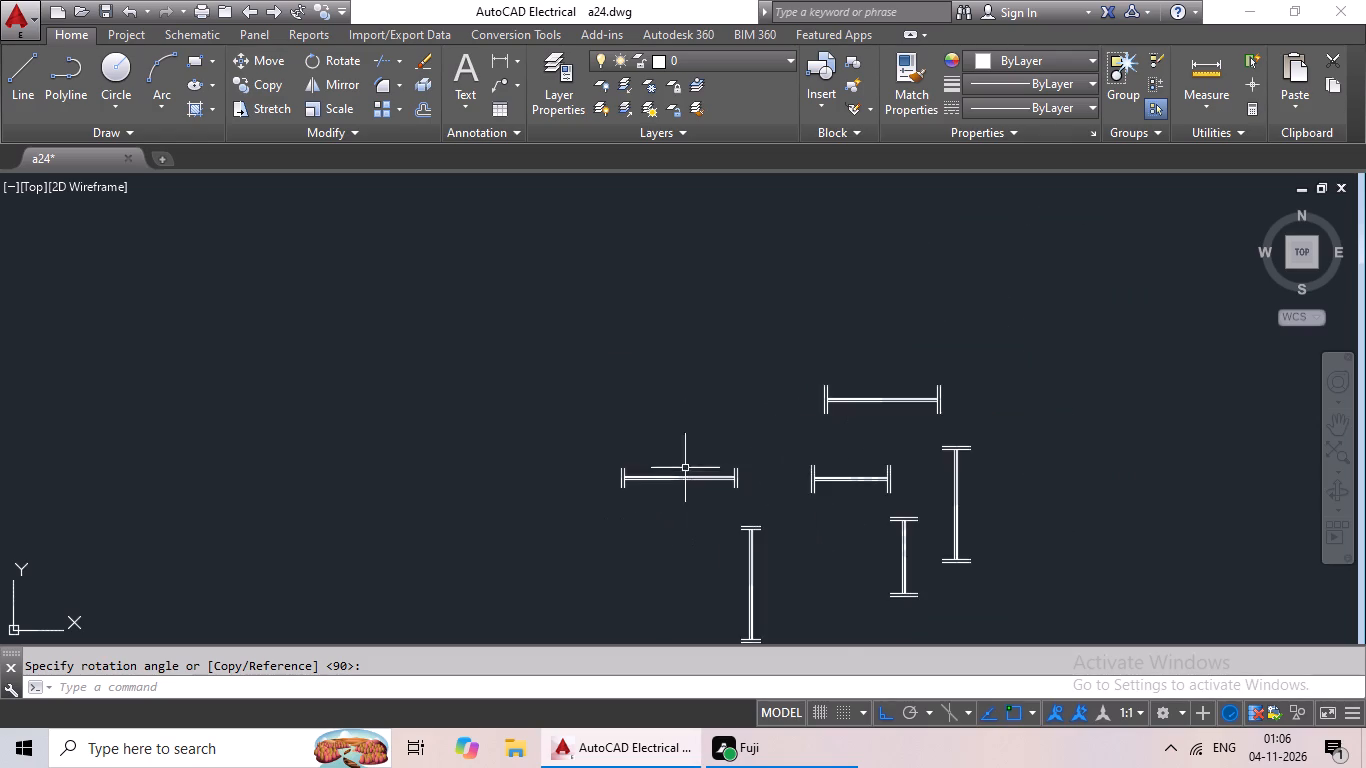
pyautogui.scroll(2, 694, 526)
pyautogui.moveTo(690, 345); pyautogui.dragTo(743, 449)
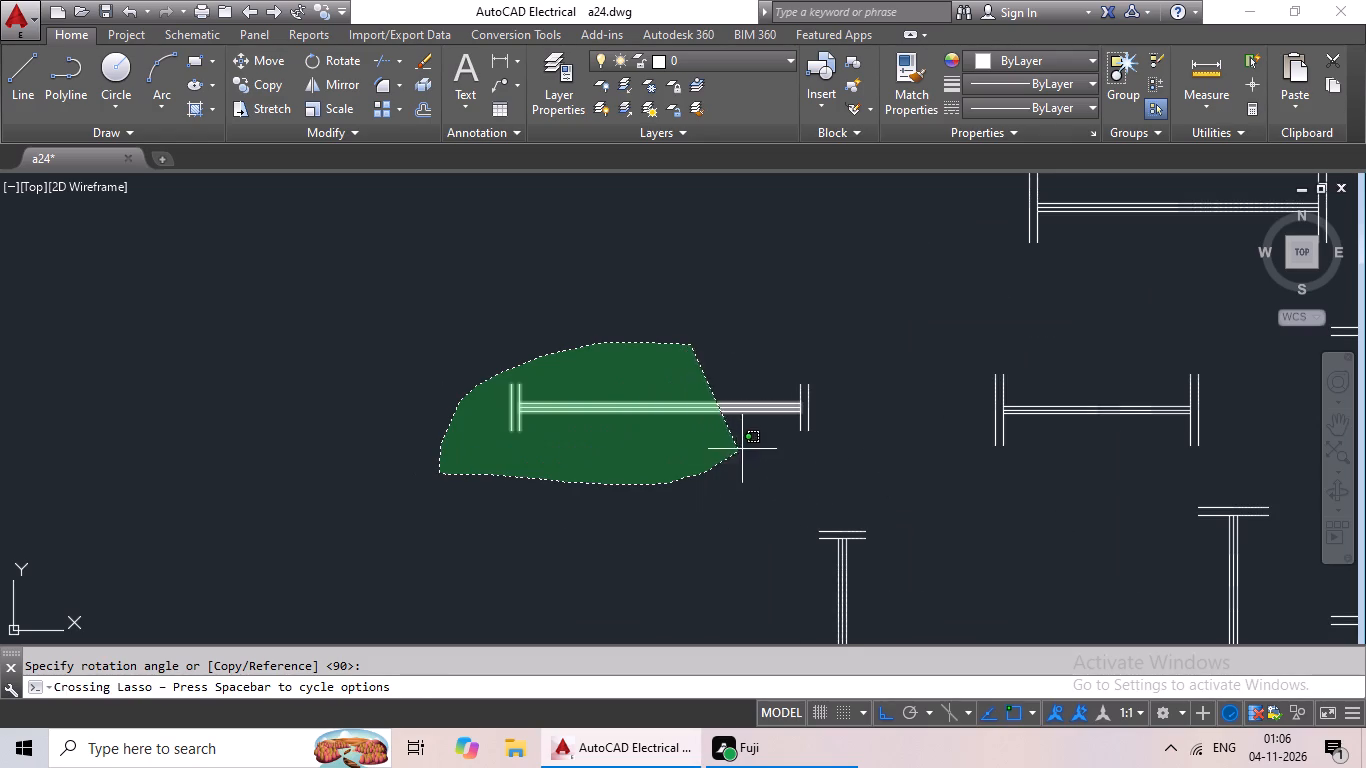
pyautogui.moveTo(743, 449); pyautogui.dragTo(837, 395)
pyautogui.hotkey('ctrl', 'c')
pyautogui.hotkey('ctrl', 'v')
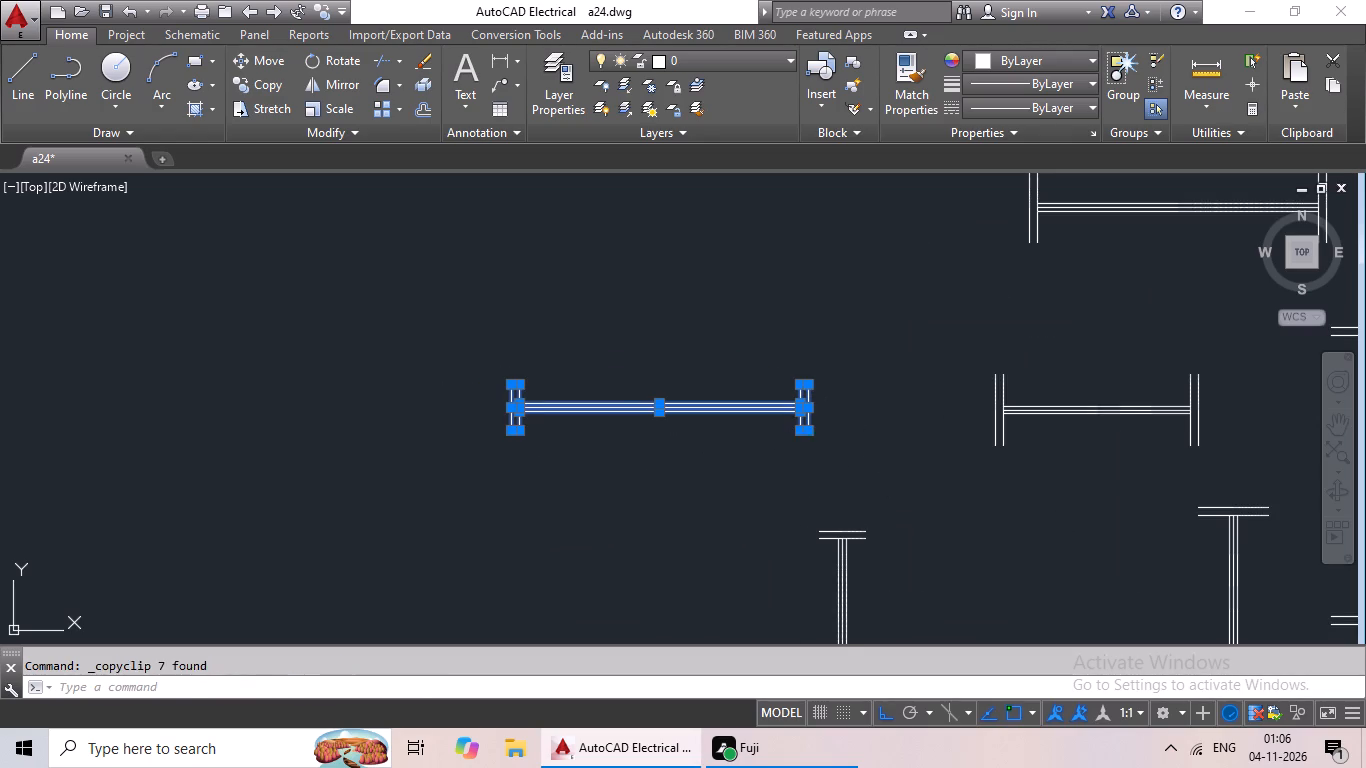
pyautogui.moveTo(552, 529); pyautogui.dragTo(687, 448, button='middle')
pyautogui.scroll(-1, 500, 483)
pyautogui.moveTo(500, 486); pyautogui.dragTo(591, 431, button='middle')
pyautogui.click(567, 483)
# Offset the inner right flange line of the newly pasted section 2' to the left across its web.
pyautogui.scroll(3, 784, 467)
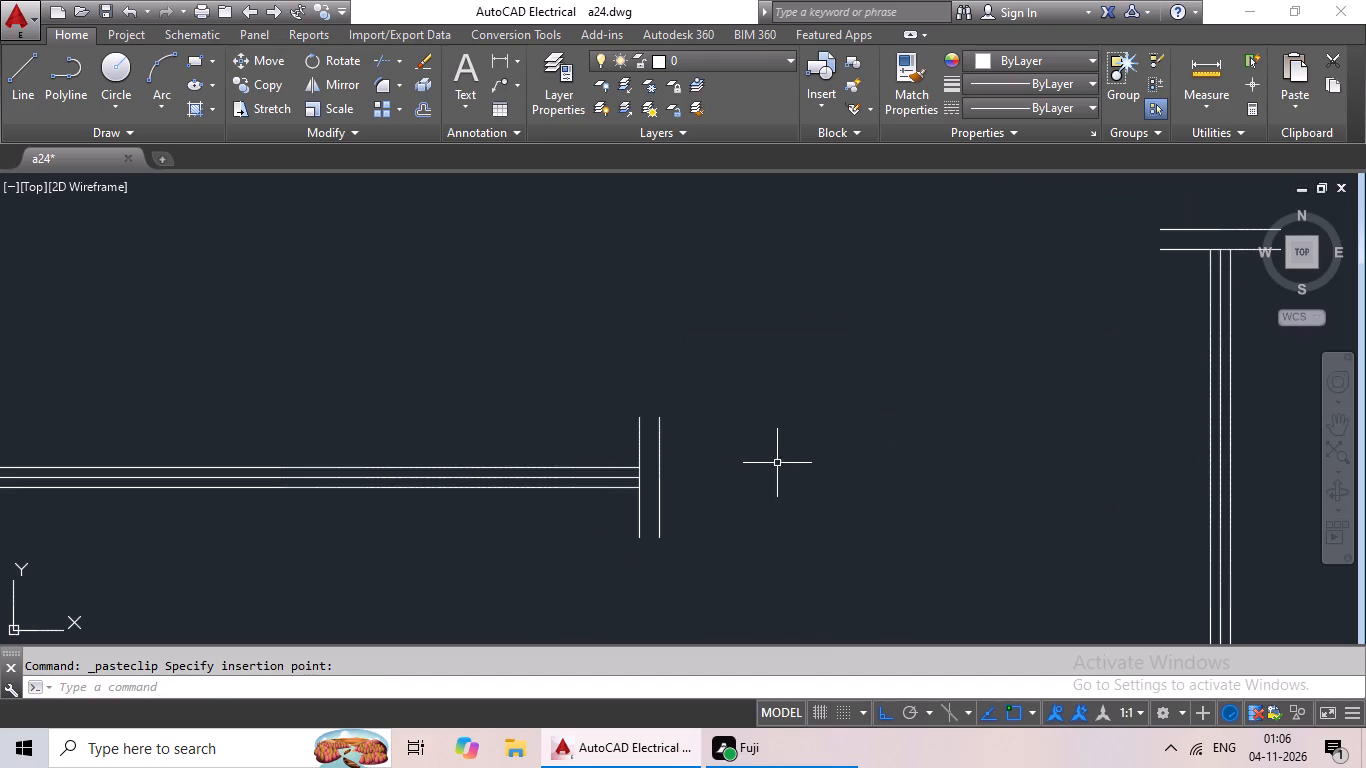
pyautogui.moveTo(755, 455); pyautogui.dragTo(954, 459, button='middle')
pyautogui.scroll(-1, 983, 454)
pyautogui.press('Escape')
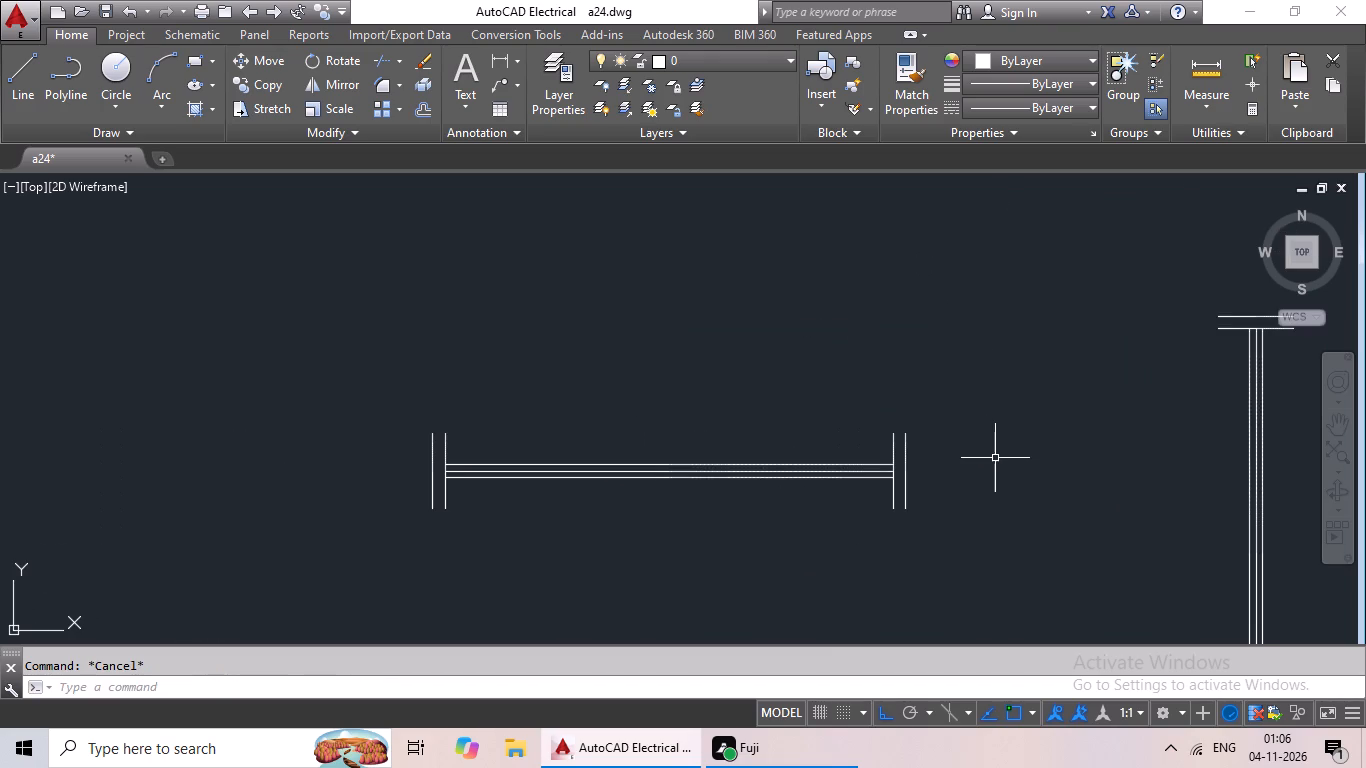
pyautogui.press('o')
pyautogui.press('Return')
pyautogui.write("2'")
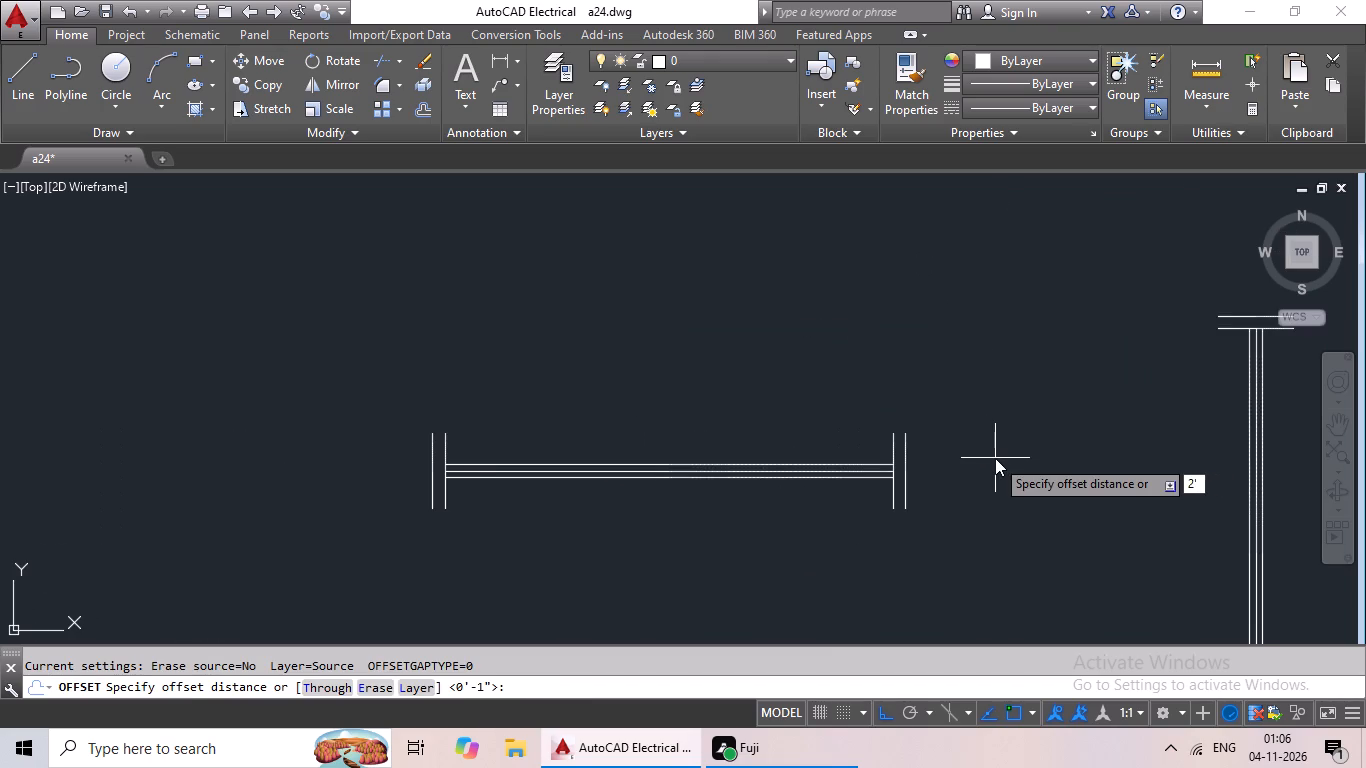
pyautogui.press('Return')
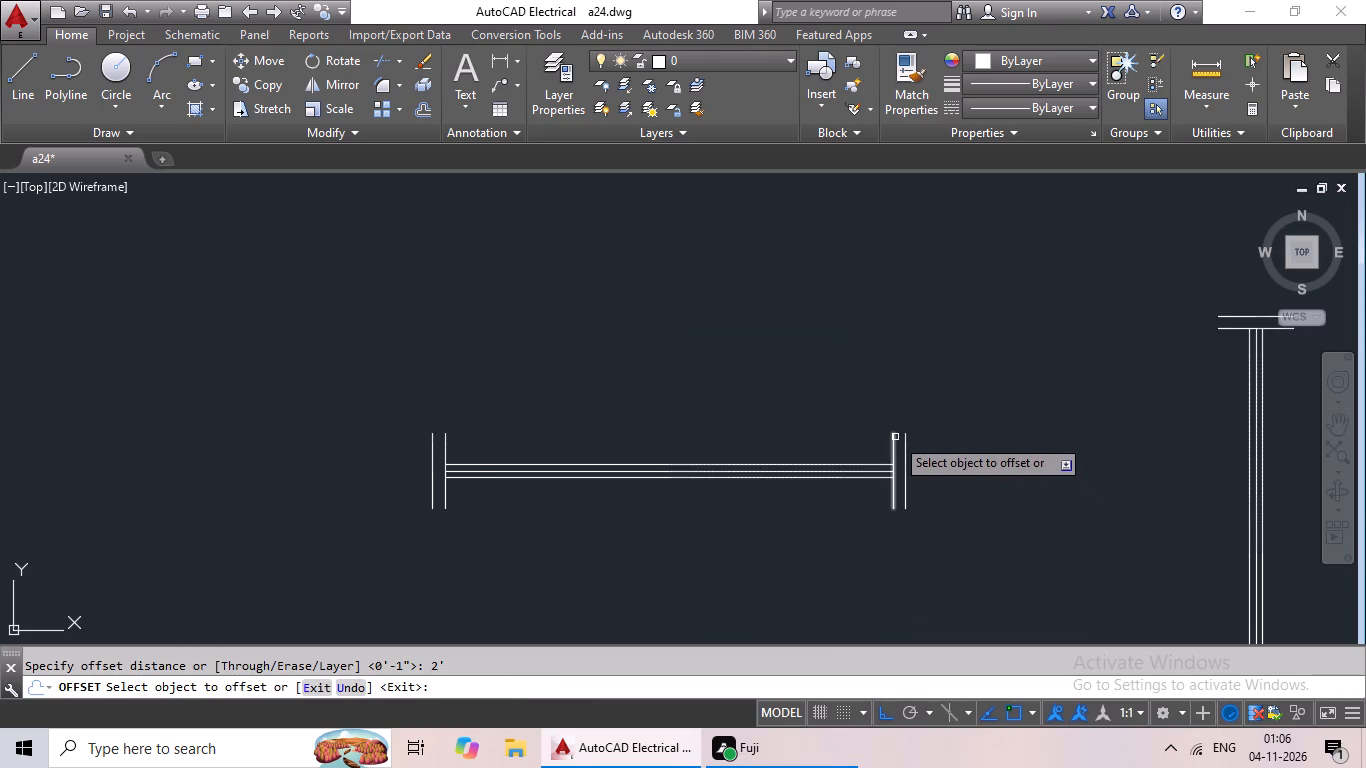
pyautogui.moveTo(894, 438); pyautogui.dragTo(852, 429)
pyautogui.click(686, 395)
pyautogui.press('Escape')
pyautogui.press('Escape')
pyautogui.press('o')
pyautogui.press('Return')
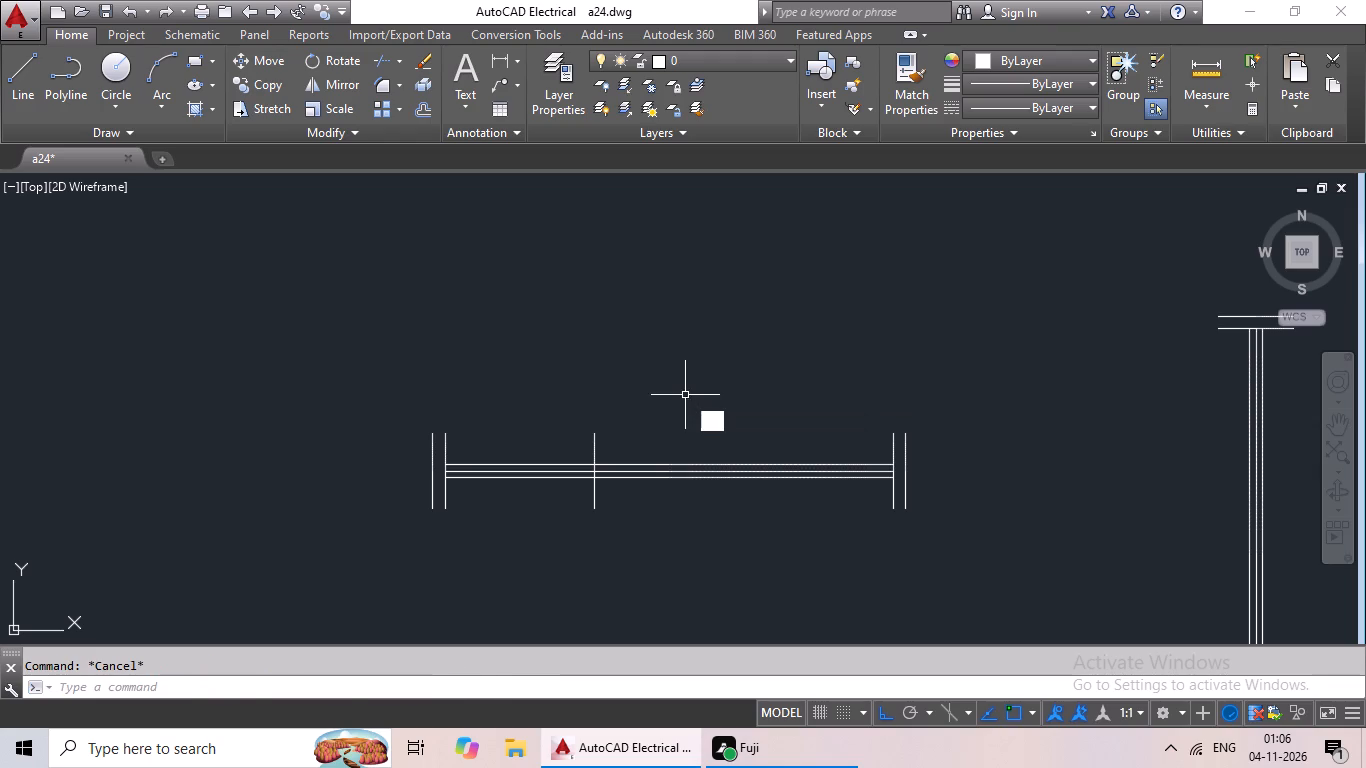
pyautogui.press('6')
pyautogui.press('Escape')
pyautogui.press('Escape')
# Offset the new flange line crossing the web 1" to the left to form a flange pair.
pyautogui.press('o')
pyautogui.press('Return')
pyautogui.press('1')
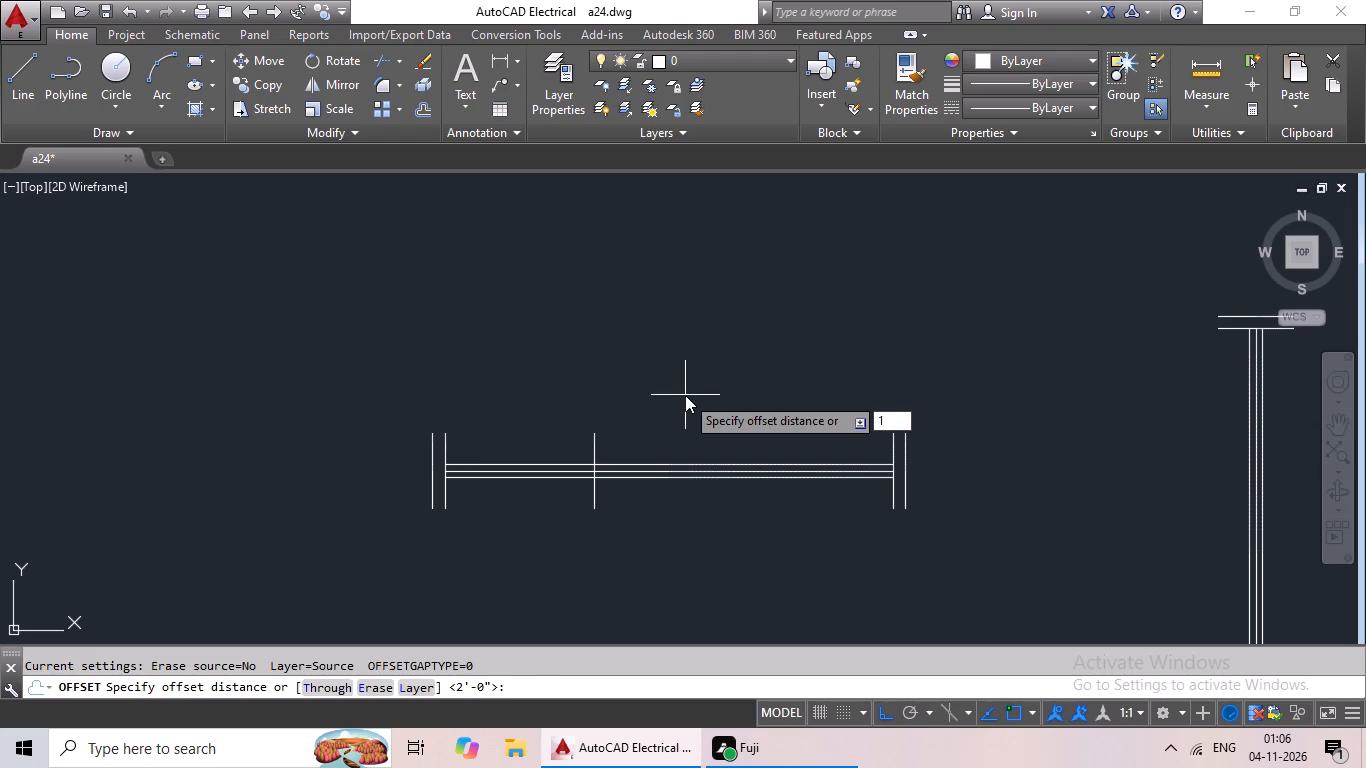
pyautogui.hotkey('shift', '"')
pyautogui.press('Return')
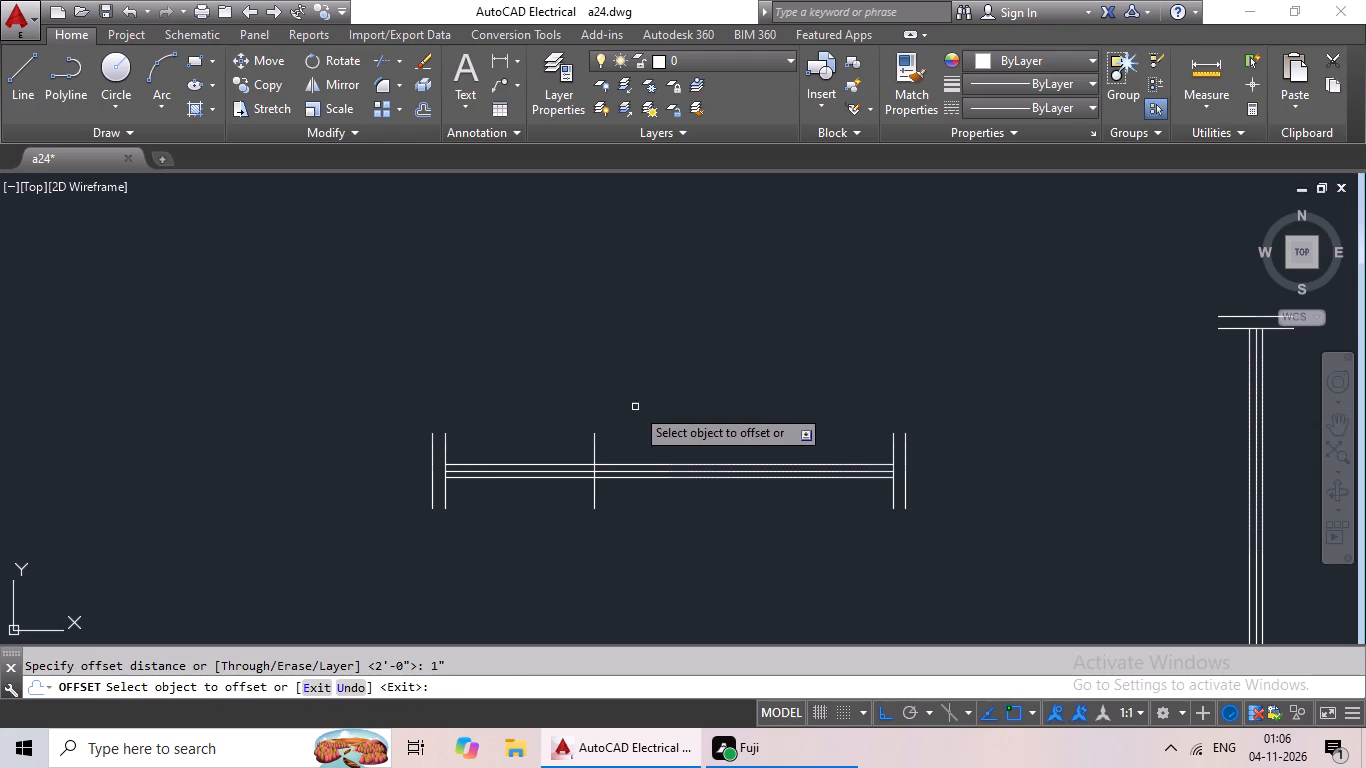
pyautogui.click(594, 442)
pyautogui.click(560, 442)
pyautogui.press('Escape')
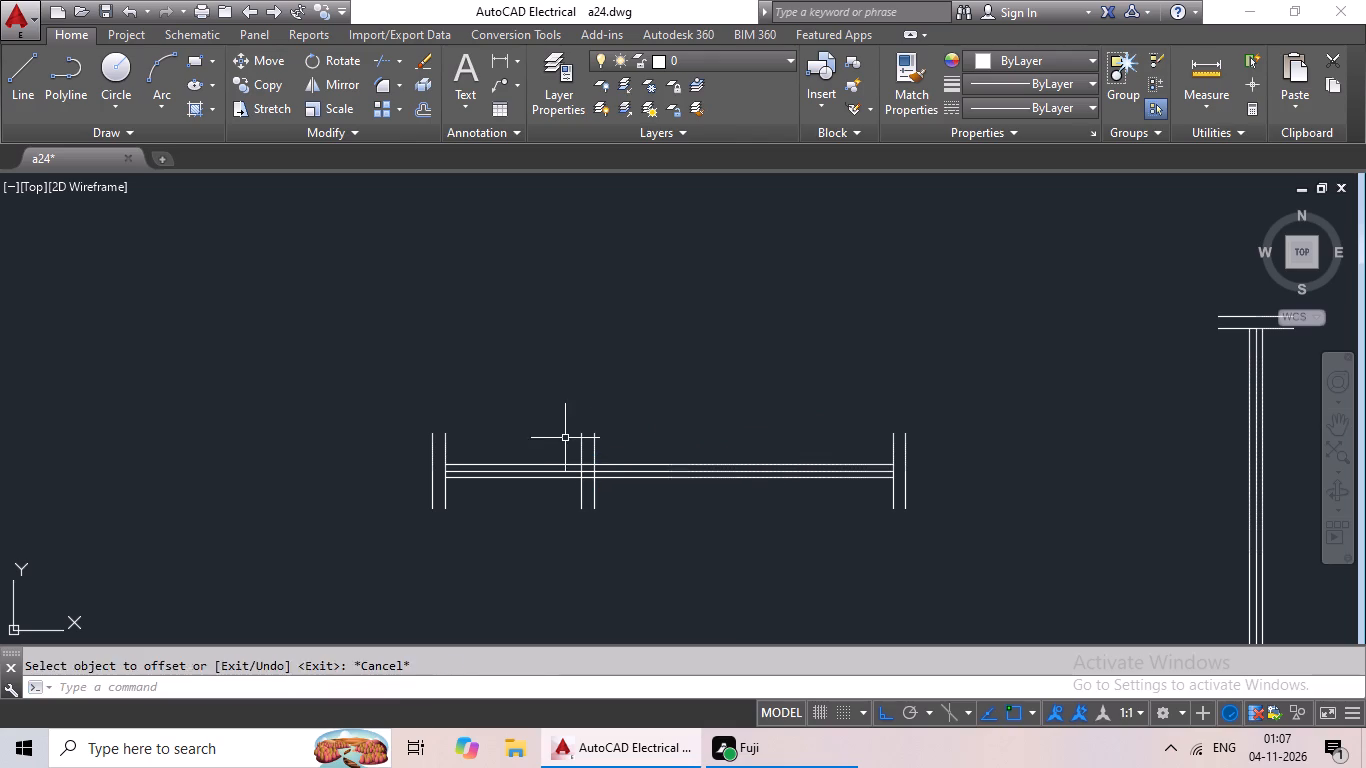
pyautogui.press('Escape')
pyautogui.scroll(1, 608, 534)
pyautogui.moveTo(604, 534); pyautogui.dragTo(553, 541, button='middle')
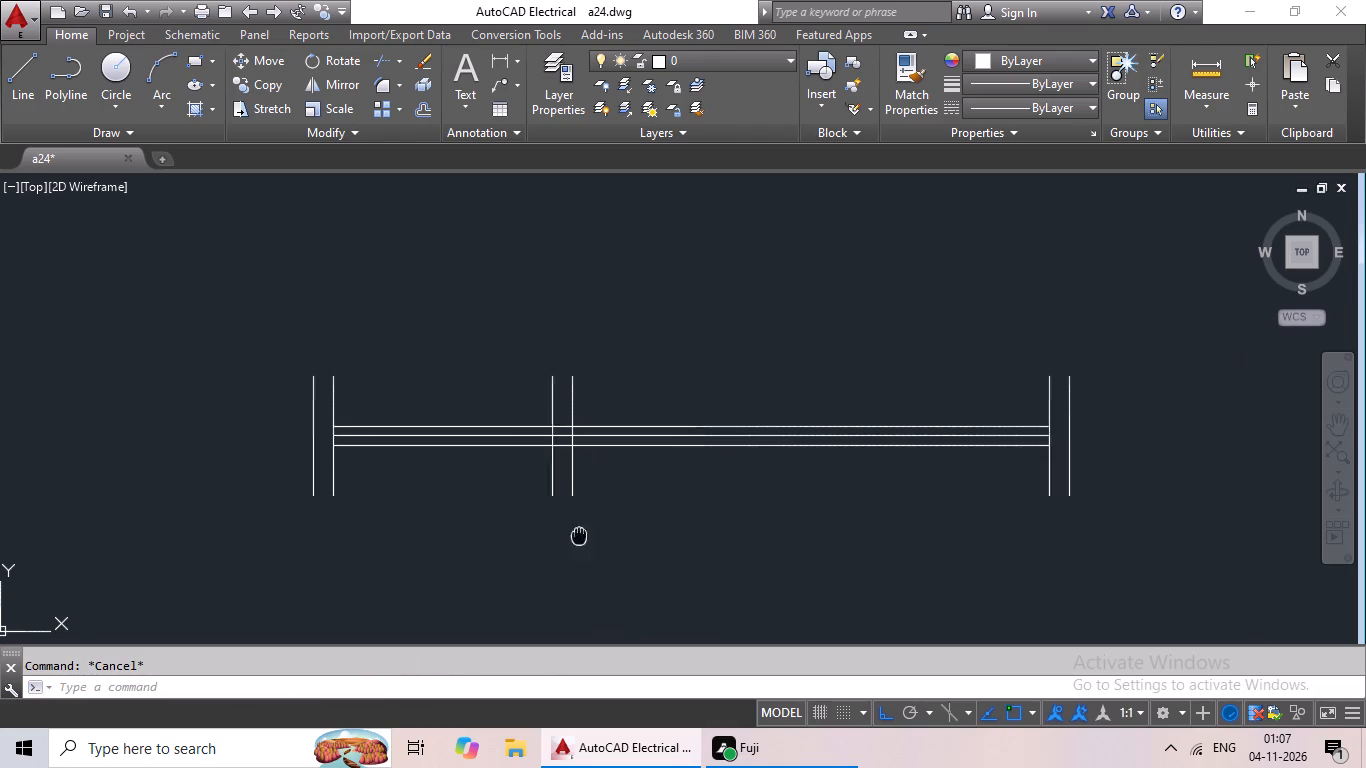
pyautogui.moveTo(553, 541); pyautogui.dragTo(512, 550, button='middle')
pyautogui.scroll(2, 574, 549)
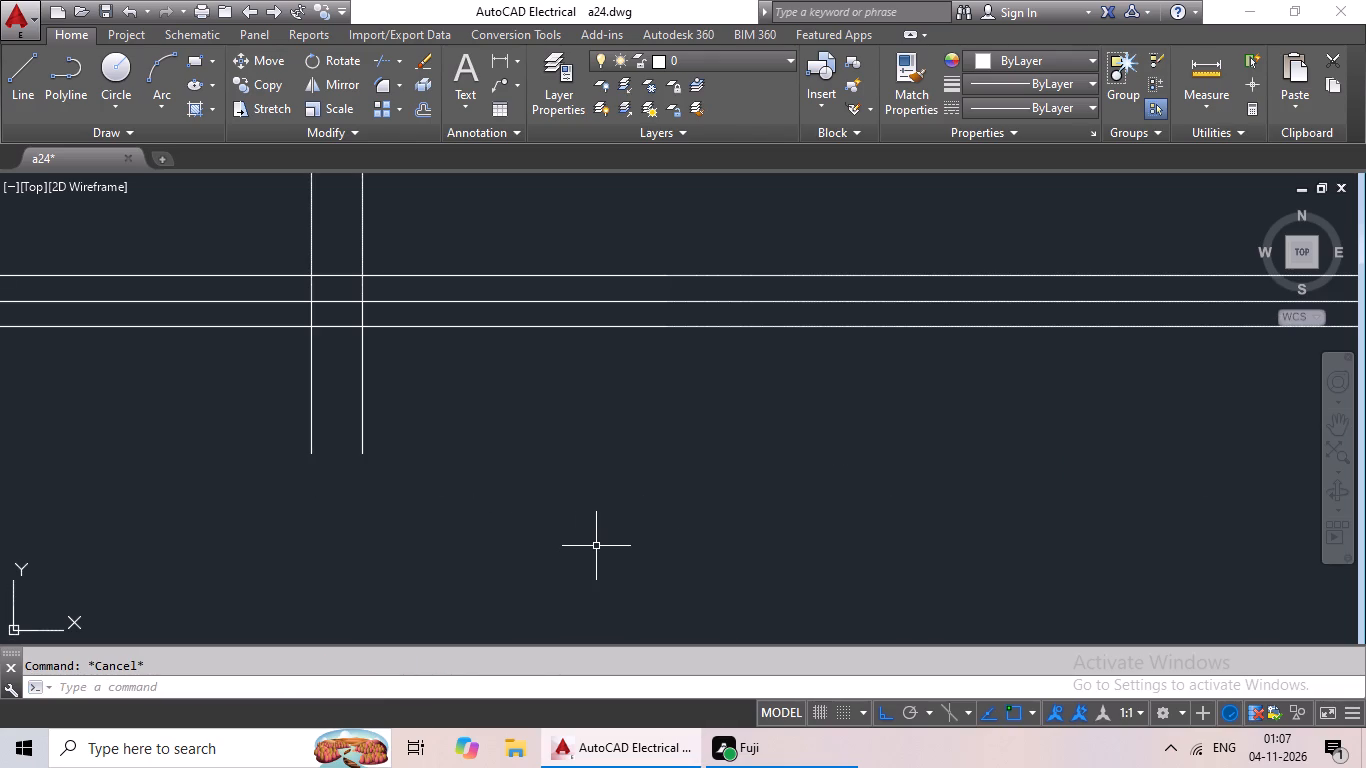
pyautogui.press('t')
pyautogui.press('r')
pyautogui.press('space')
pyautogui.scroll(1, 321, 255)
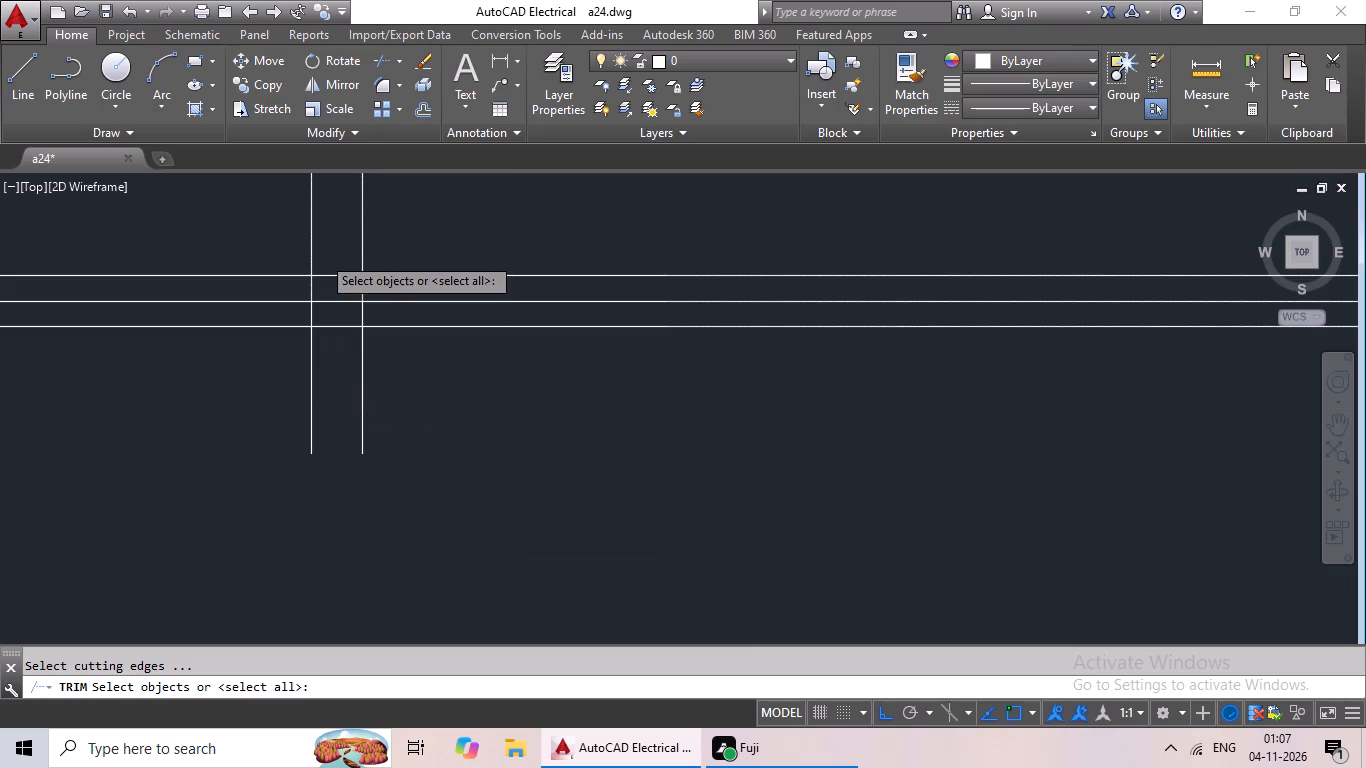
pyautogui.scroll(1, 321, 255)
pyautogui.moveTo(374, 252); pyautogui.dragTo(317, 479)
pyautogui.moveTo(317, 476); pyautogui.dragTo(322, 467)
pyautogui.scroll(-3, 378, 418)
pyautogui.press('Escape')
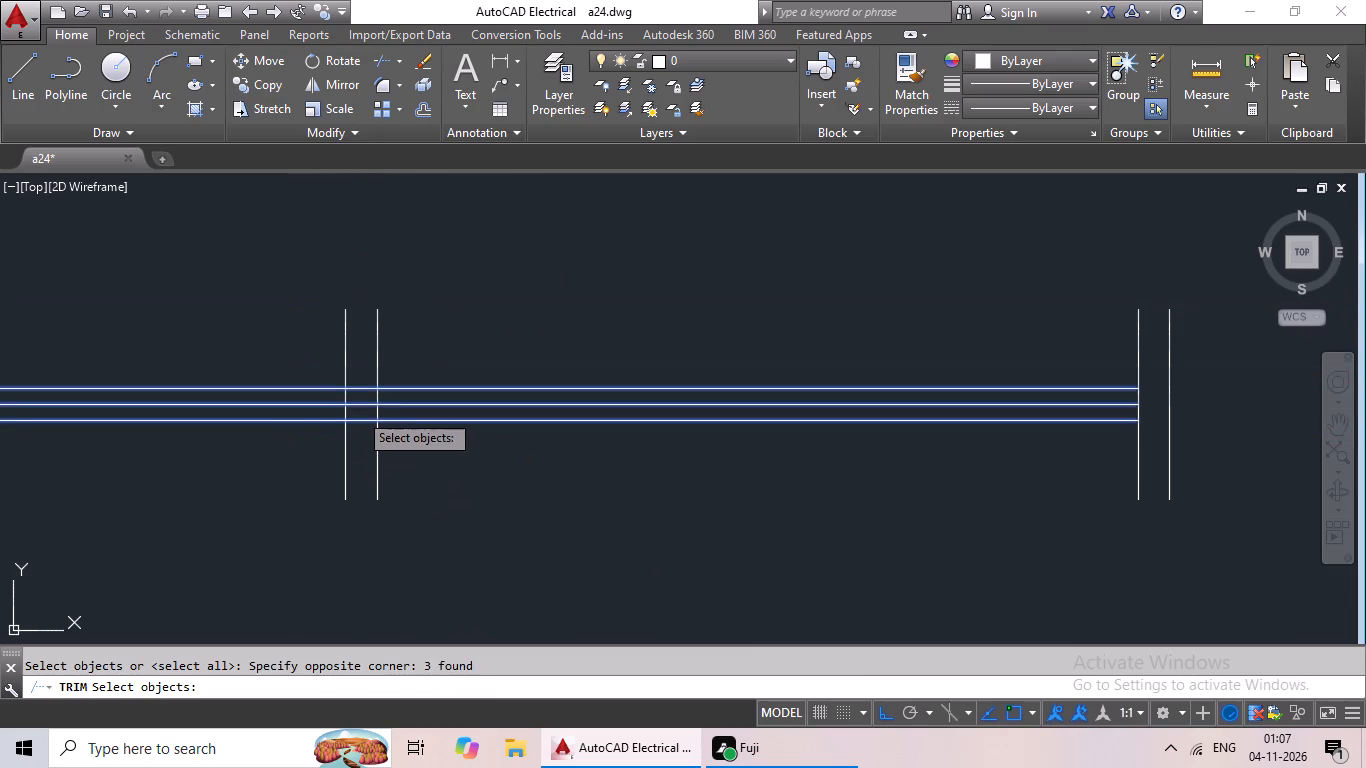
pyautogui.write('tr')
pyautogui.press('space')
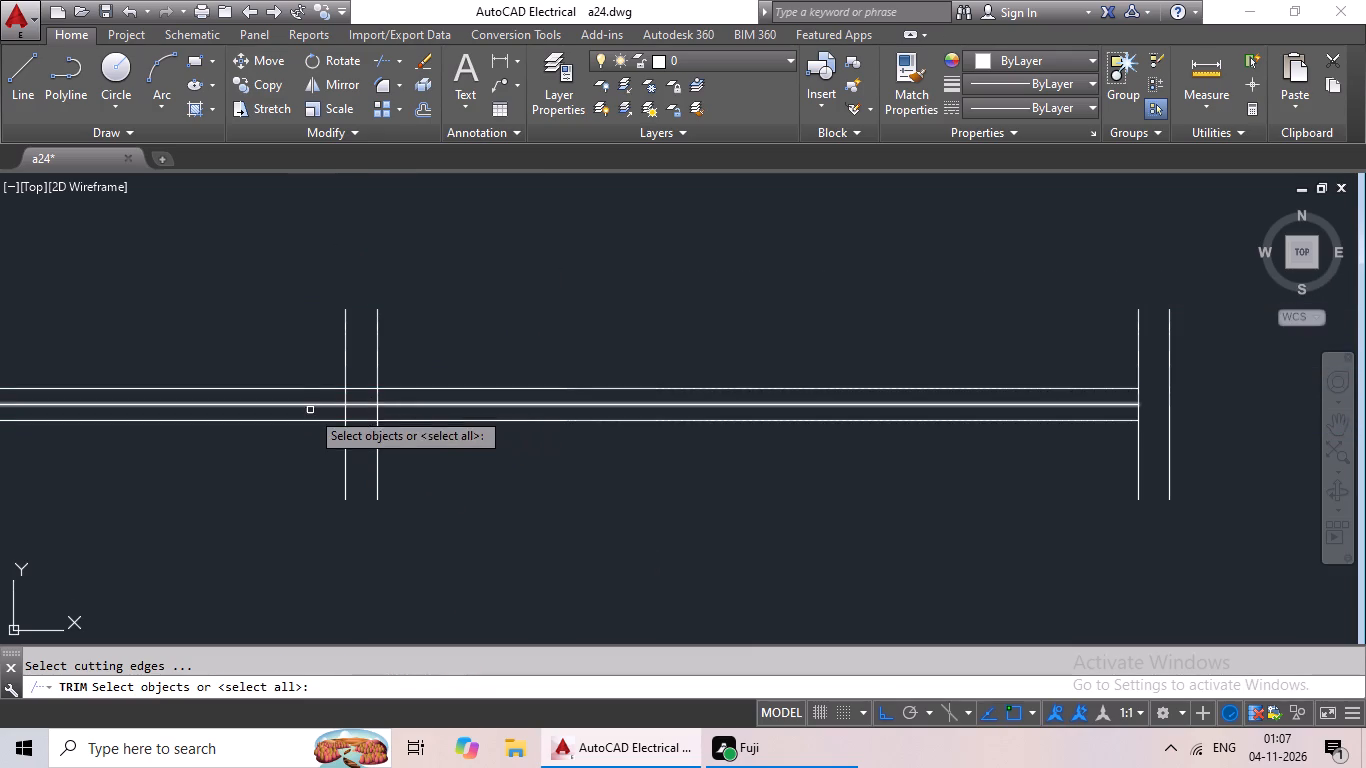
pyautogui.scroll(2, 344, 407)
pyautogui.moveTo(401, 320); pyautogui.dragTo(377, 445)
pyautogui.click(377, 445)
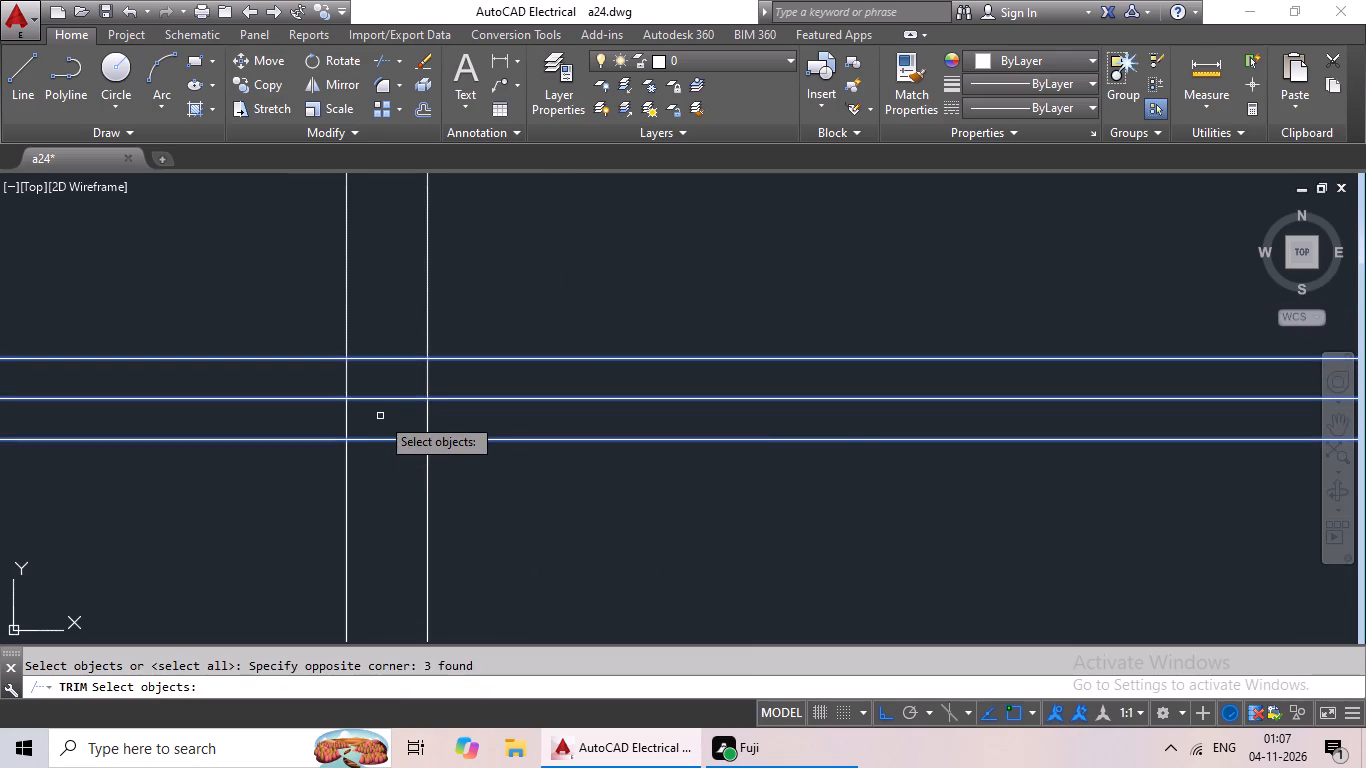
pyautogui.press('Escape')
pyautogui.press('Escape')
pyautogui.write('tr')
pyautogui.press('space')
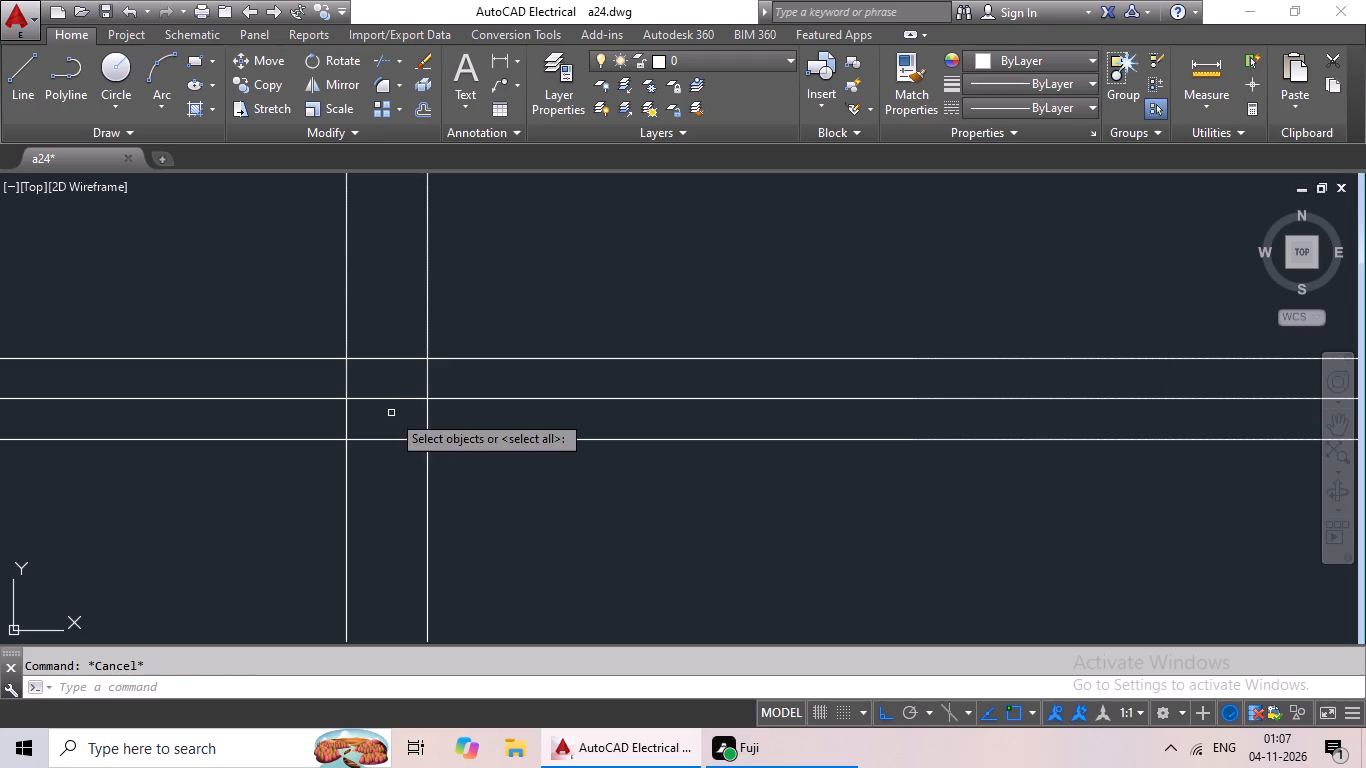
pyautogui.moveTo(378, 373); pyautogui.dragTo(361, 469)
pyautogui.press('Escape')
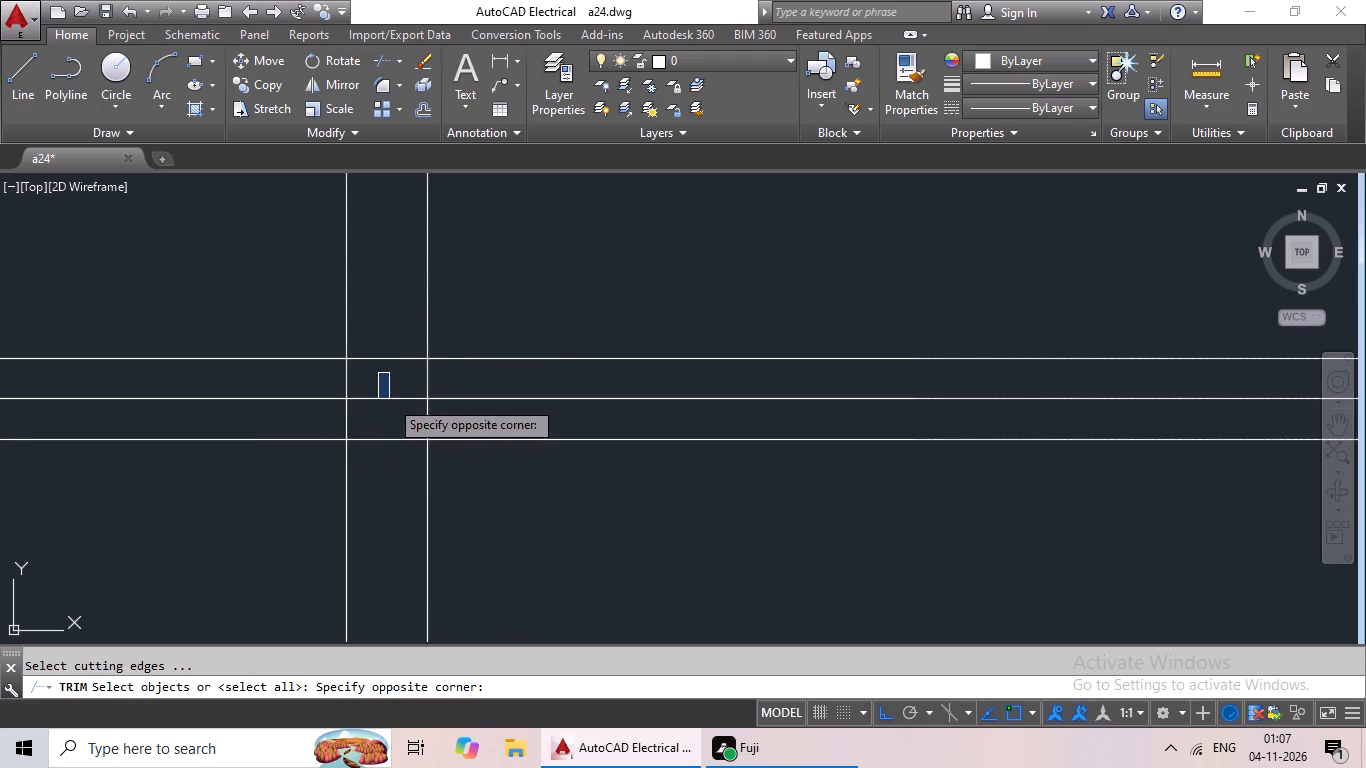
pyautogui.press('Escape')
# Trim the three web lines between the two lines of the new flange pair crossing the section.
pyautogui.write('tr')
pyautogui.press('space')
pyautogui.press('space')
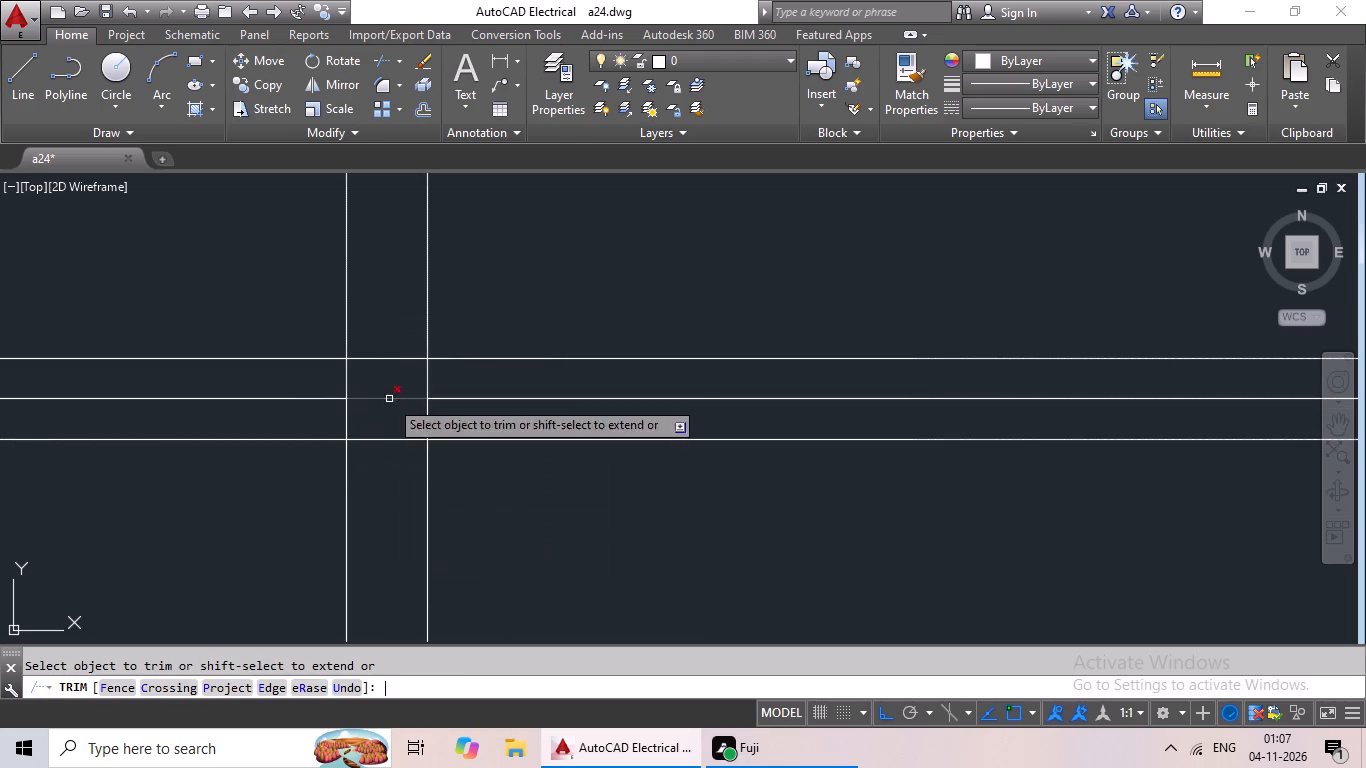
pyautogui.moveTo(398, 307); pyautogui.dragTo(371, 507)
pyautogui.click(371, 499)
pyautogui.scroll(-3, 396, 457)
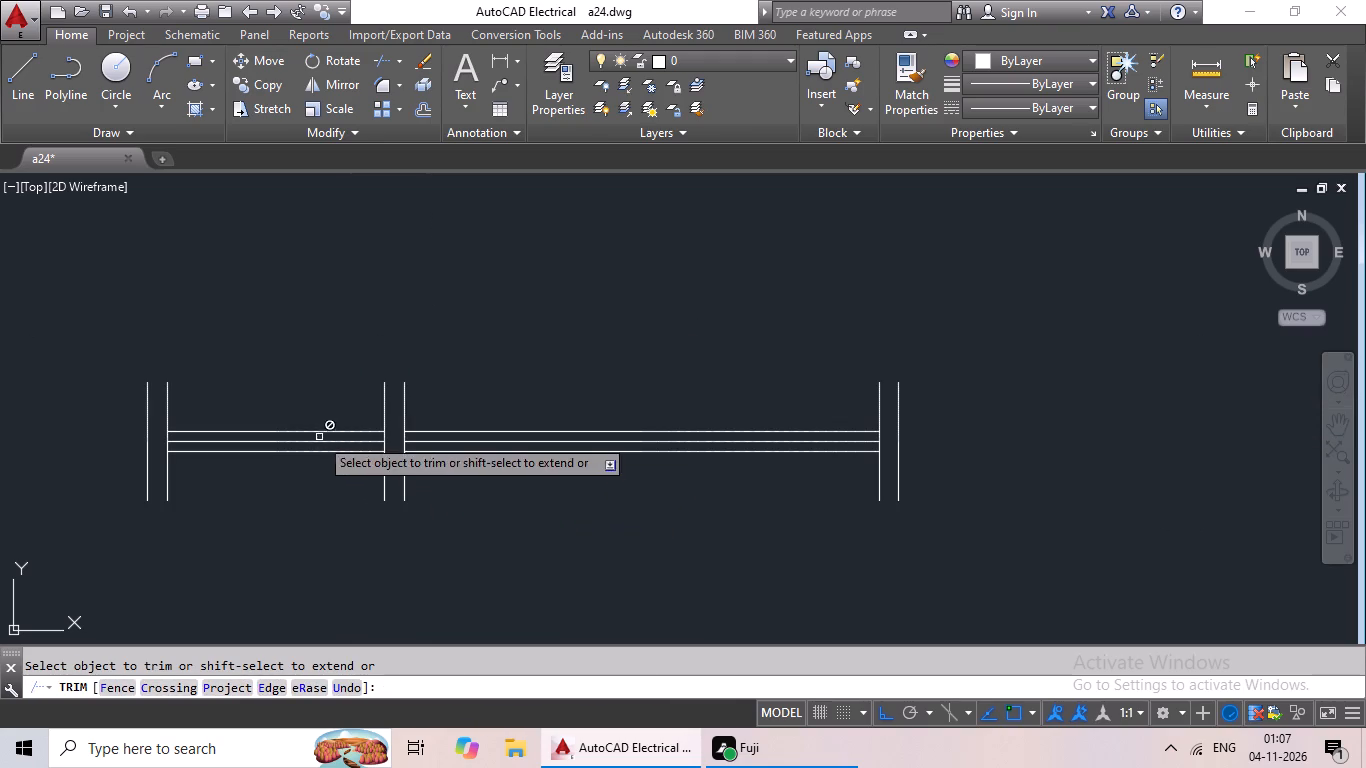
pyautogui.moveTo(328, 400); pyautogui.dragTo(118, 450)
pyautogui.press('Escape')
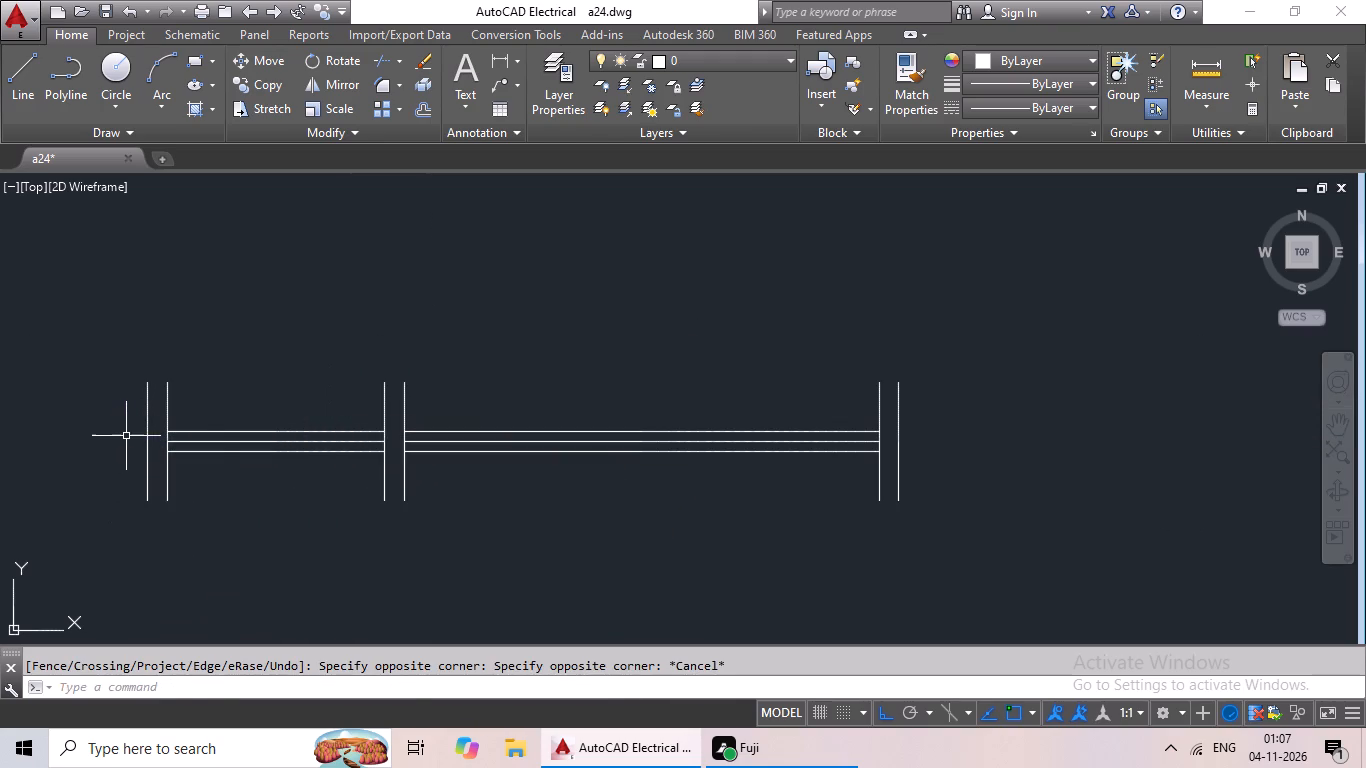
# Erase the leftover web lines and old flange pair left of the new flange, leaving the 2' horizontal section.
pyautogui.moveTo(222, 371); pyautogui.dragTo(87, 481)
pyautogui.press('Delete')
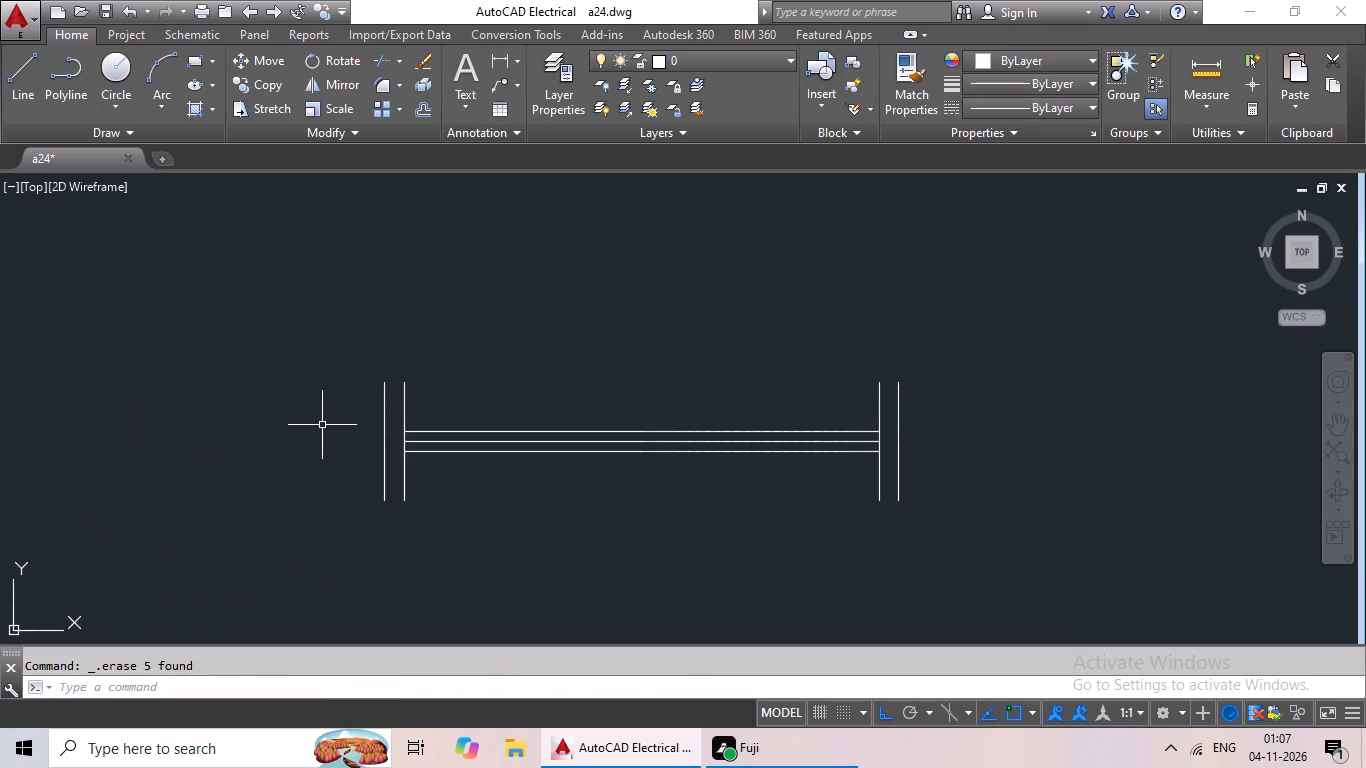
# Copy the shortened 2' horizontal section and paste the duplicate directly below it.
pyautogui.moveTo(471, 304); pyautogui.dragTo(833, 530)
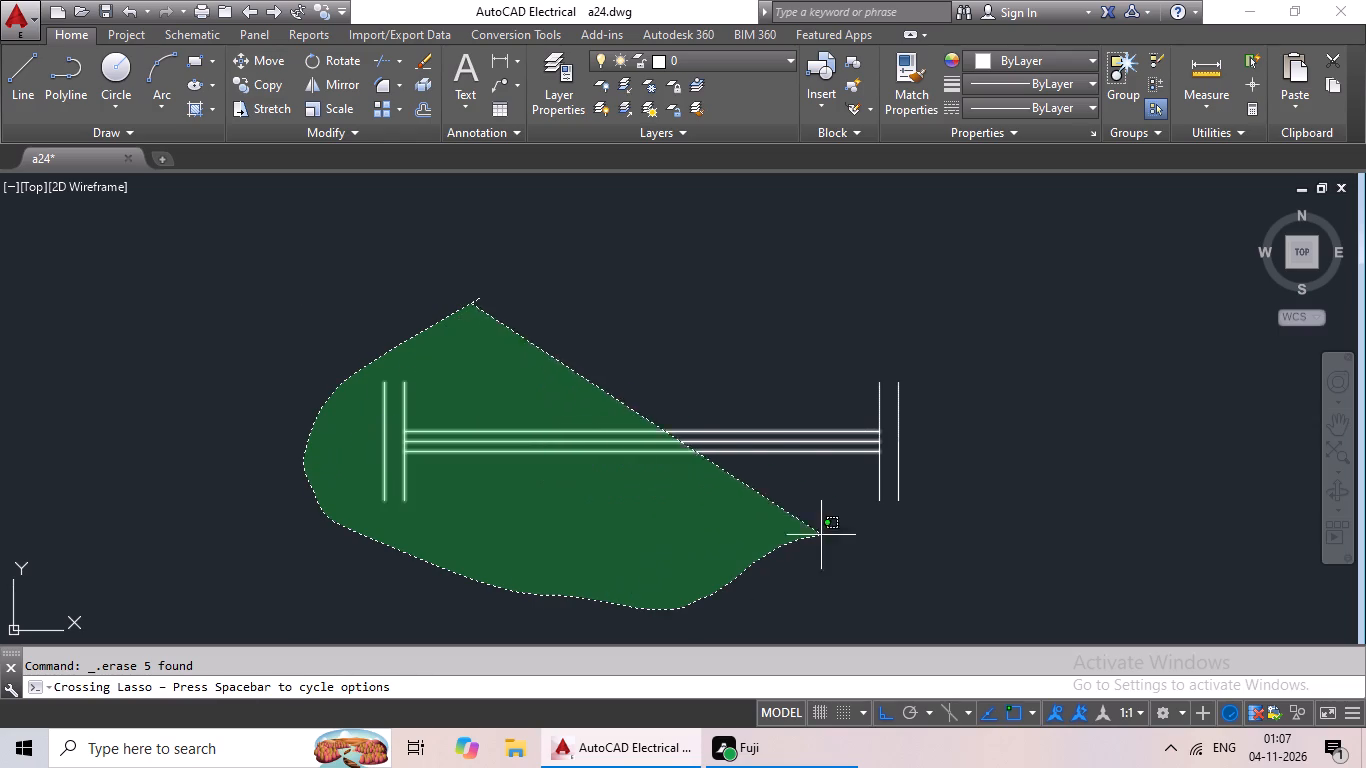
pyautogui.moveTo(833, 530); pyautogui.dragTo(996, 329)
pyautogui.scroll(-3, 967, 356)
pyautogui.moveTo(979, 379); pyautogui.dragTo(797, 416, button='middle')
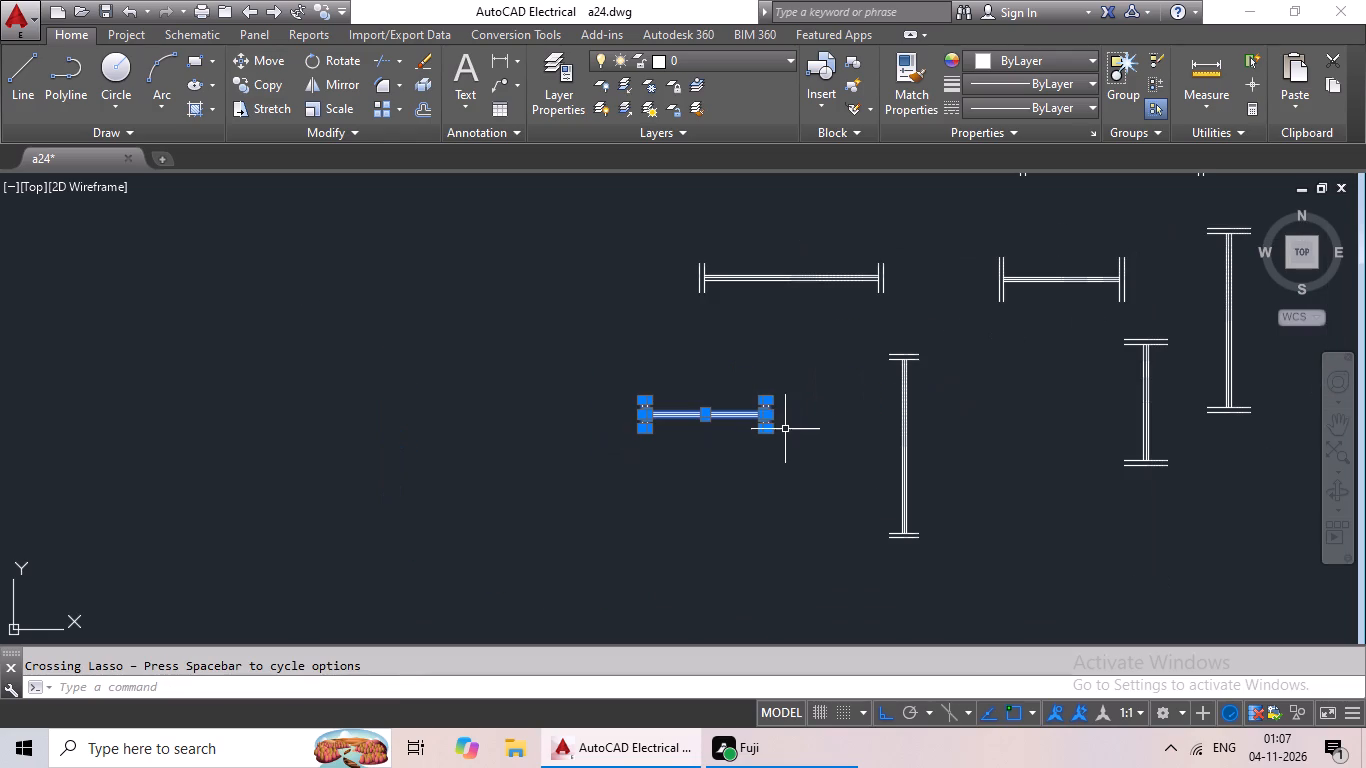
pyautogui.hotkey('ctrl', 'c')
pyautogui.hotkey('ctrl', 'v')
pyautogui.scroll(2, 642, 498)
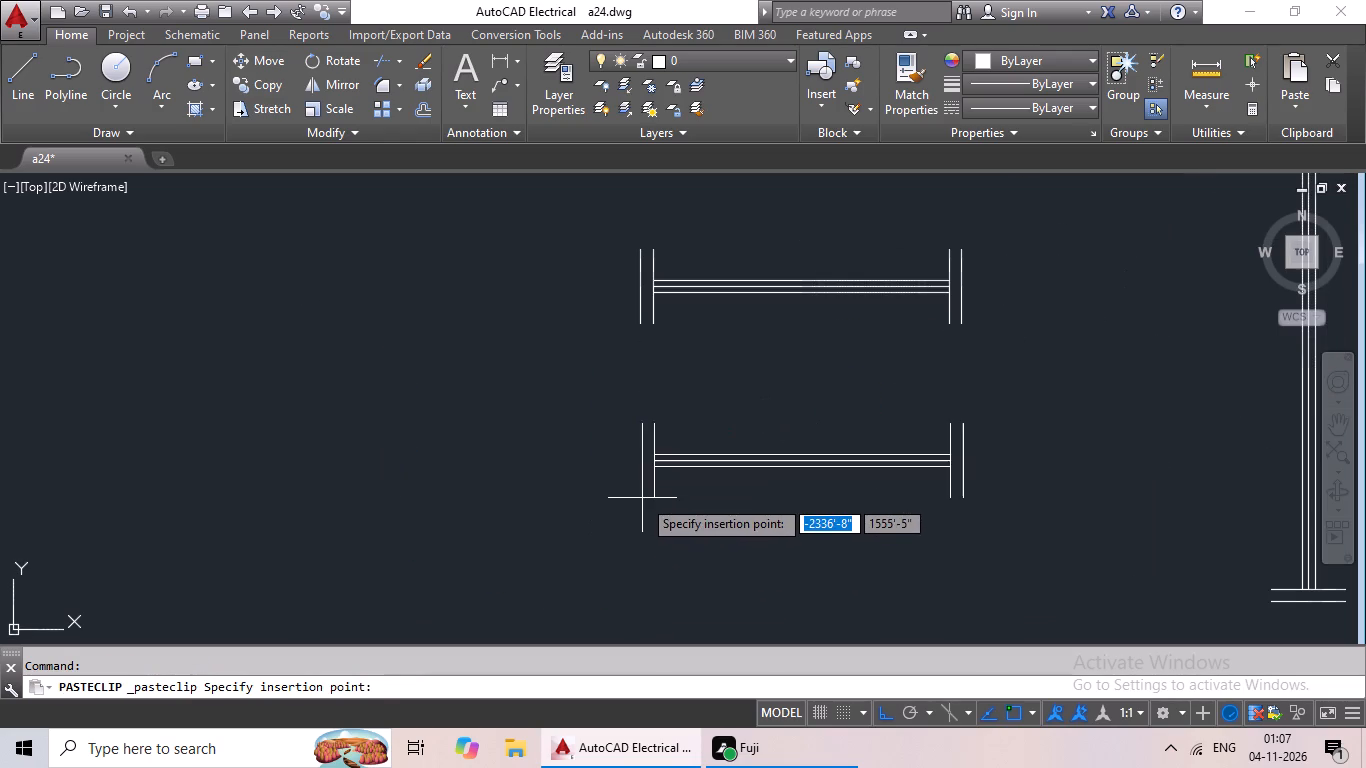
pyautogui.click(638, 548)
# Rotate the pasted 2' section 90° to vertical about a point just above its right flange.
pyautogui.moveTo(713, 435); pyautogui.dragTo(934, 578)
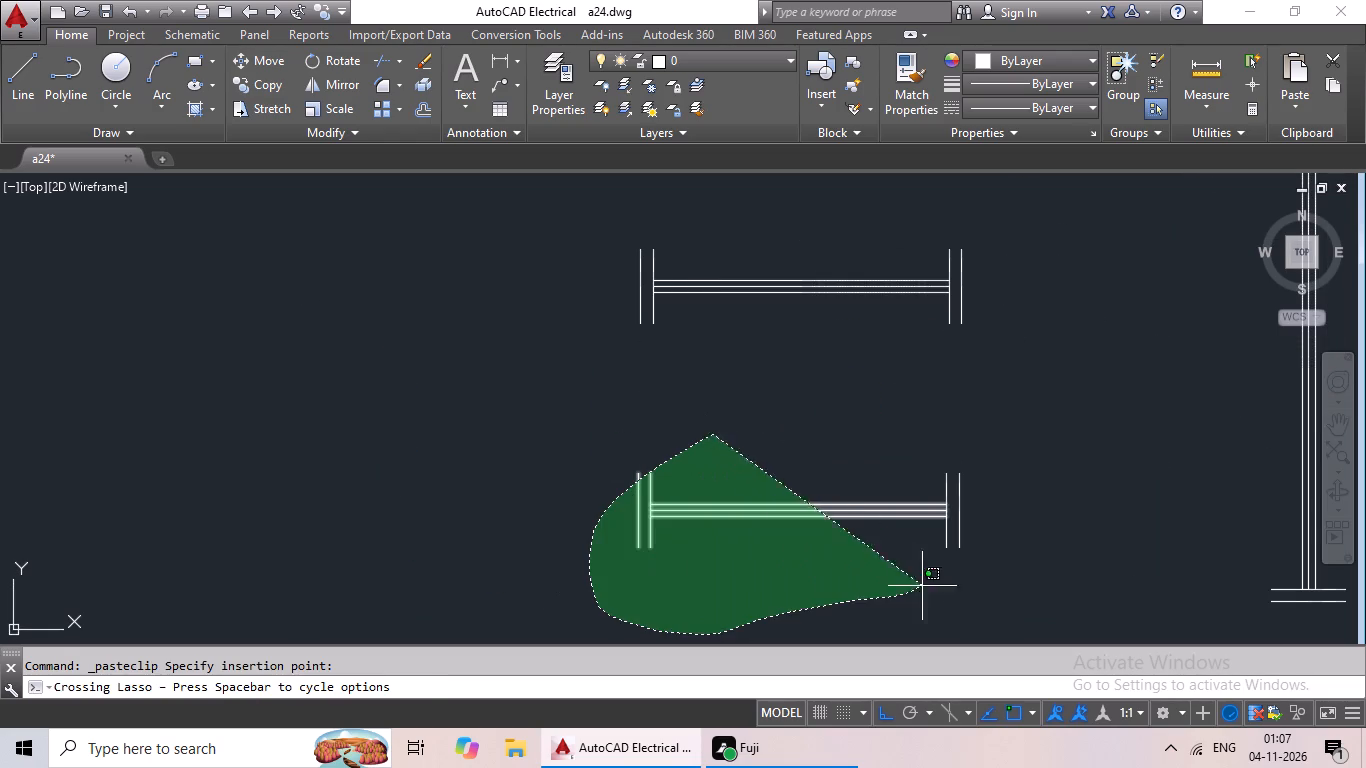
pyautogui.moveTo(934, 578); pyautogui.dragTo(1015, 468)
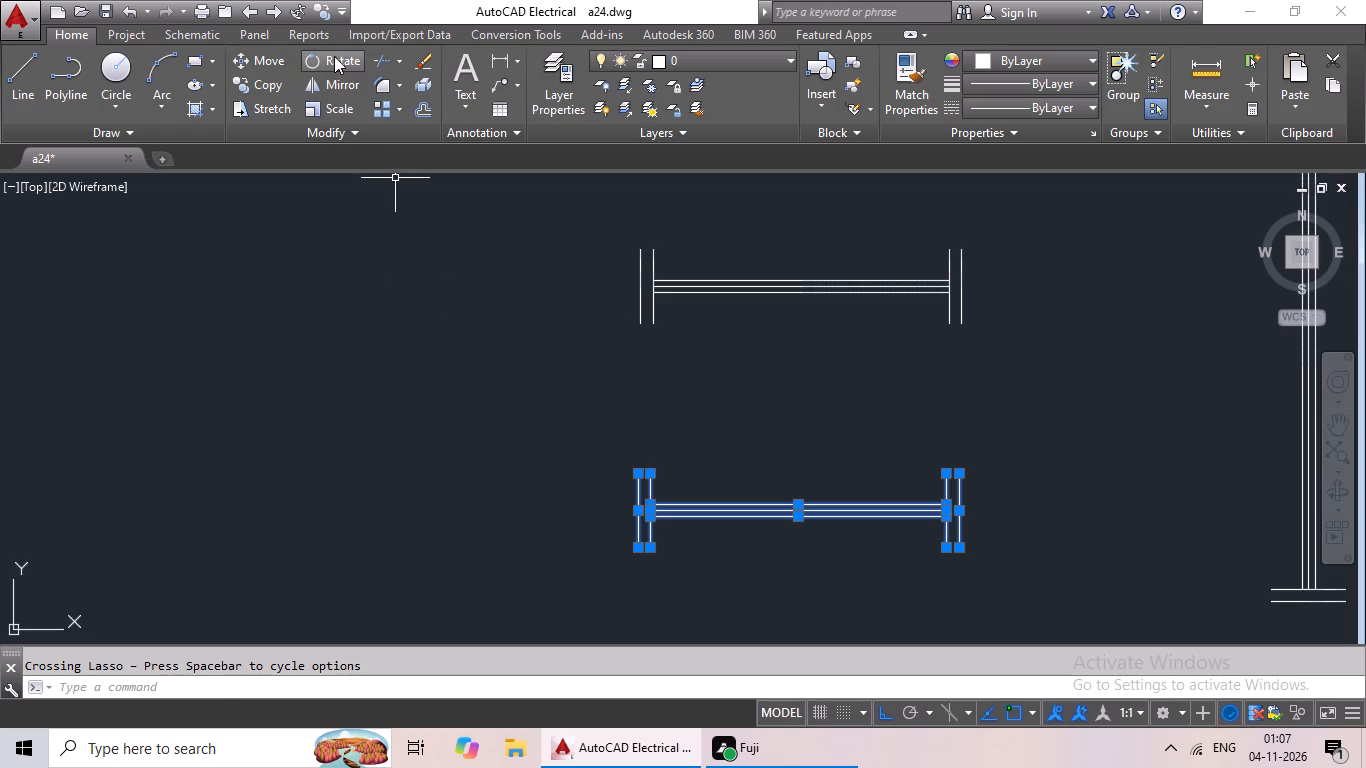
pyautogui.click(334, 56)
pyautogui.click(951, 457)
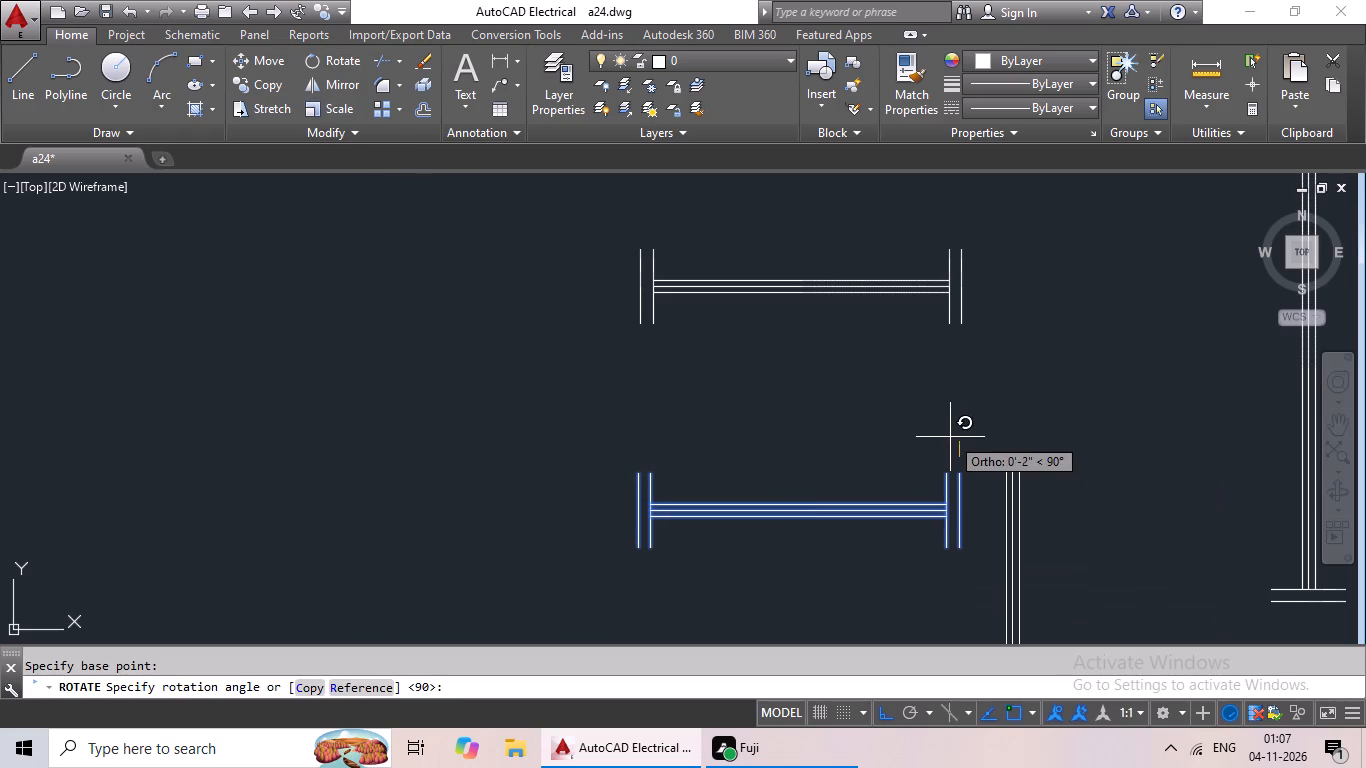
pyautogui.click(950, 437)
# Copy the topmost long horizontal section by its web midpoint into the opening in the floor plan's top wall, at the far-right room, with Ortho off.
pyautogui.scroll(-2, 1026, 416)
pyautogui.moveTo(1027, 416); pyautogui.dragTo(829, 493, button='middle')
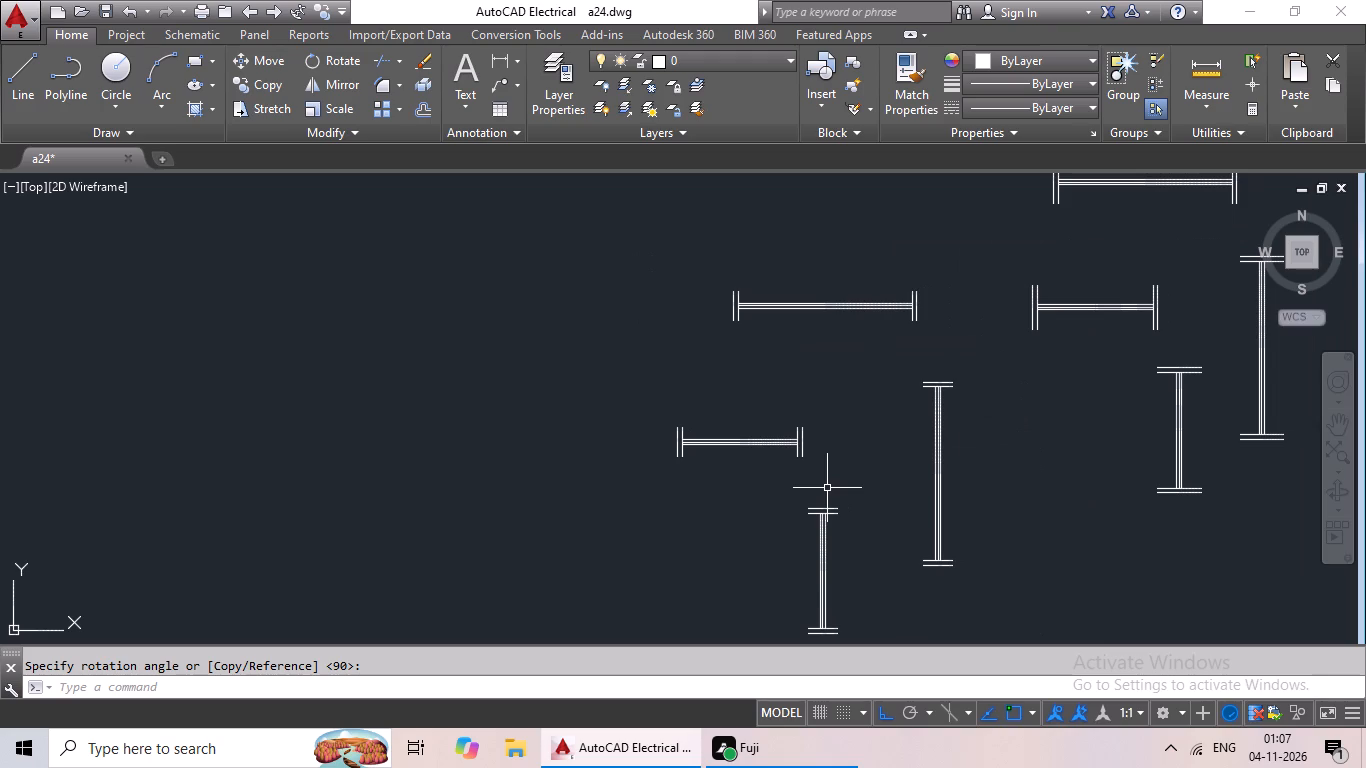
pyautogui.scroll(-5, 1065, 306)
pyautogui.moveTo(1018, 329); pyautogui.dragTo(895, 375, button='middle')
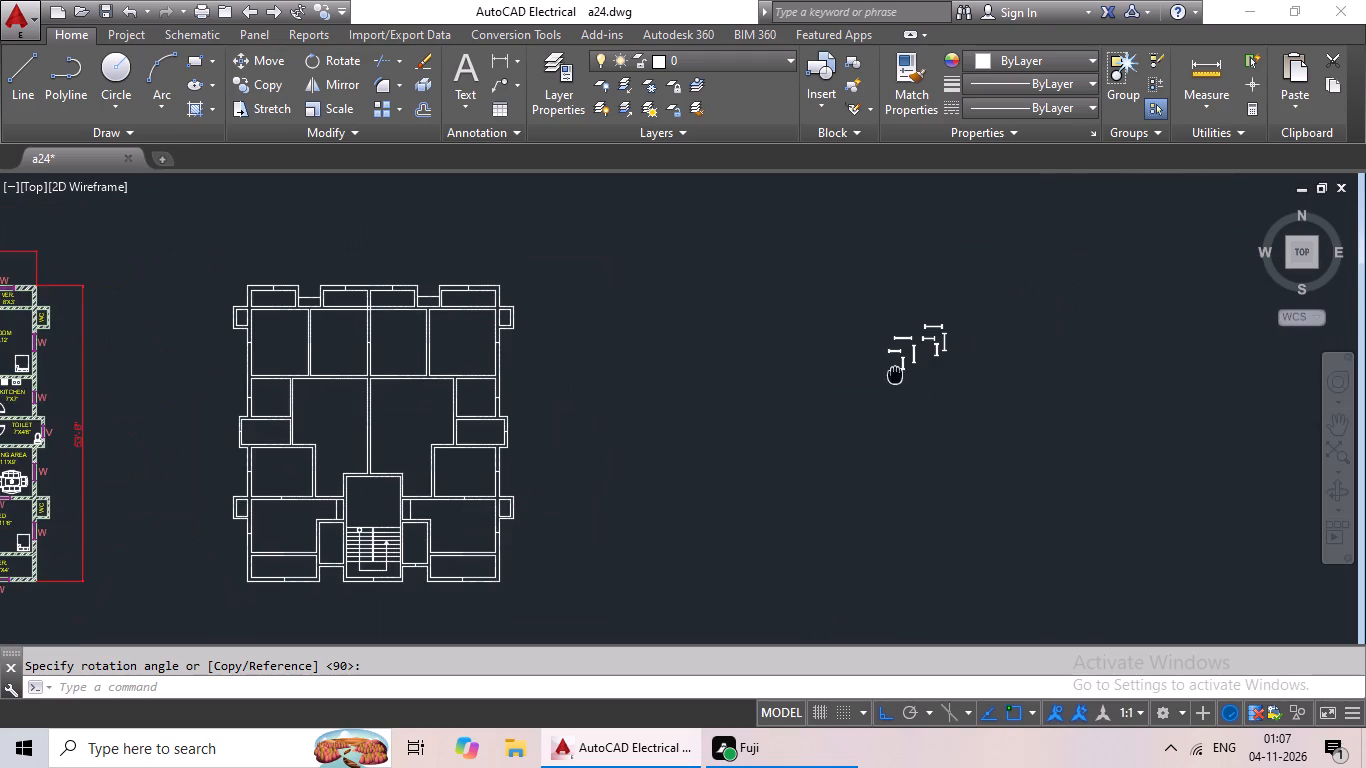
pyautogui.scroll(3, 938, 308)
pyautogui.scroll(2, 926, 406)
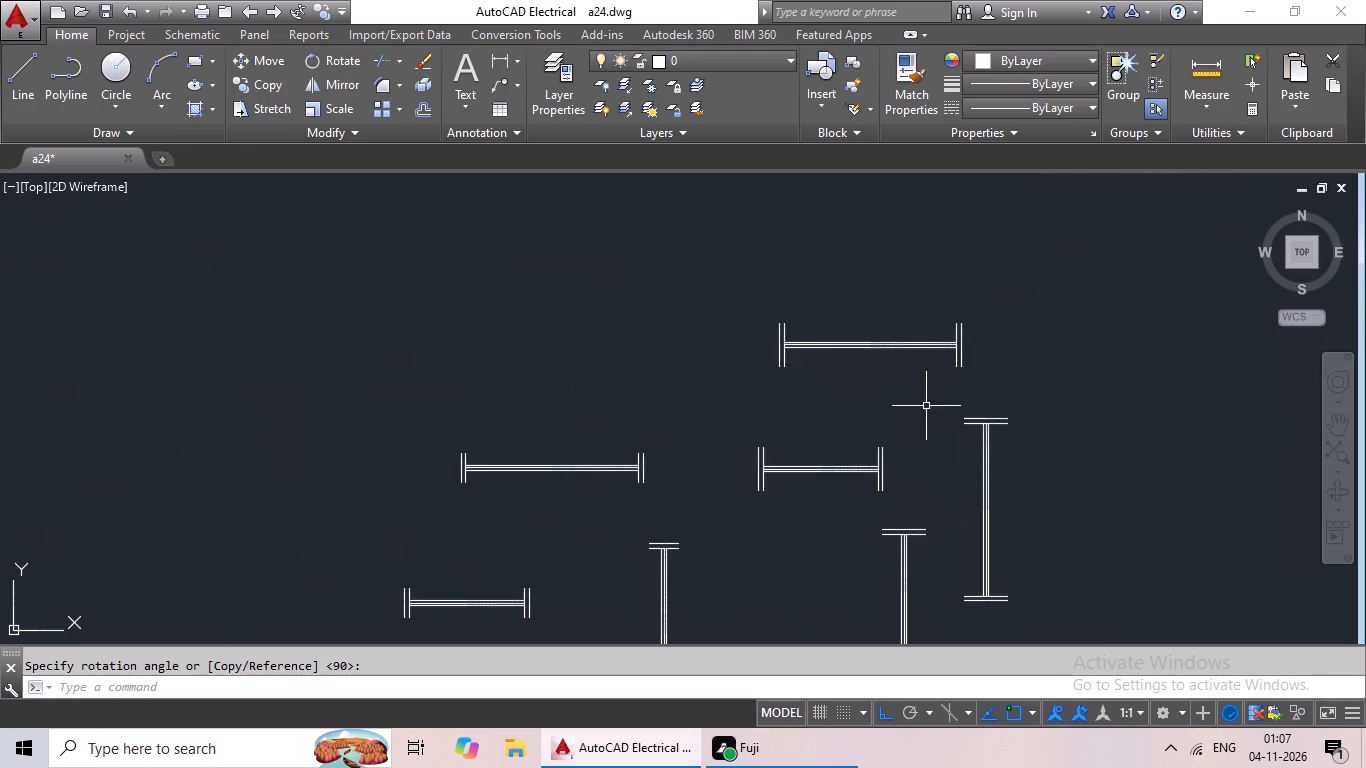
pyautogui.moveTo(868, 267); pyautogui.dragTo(1019, 323)
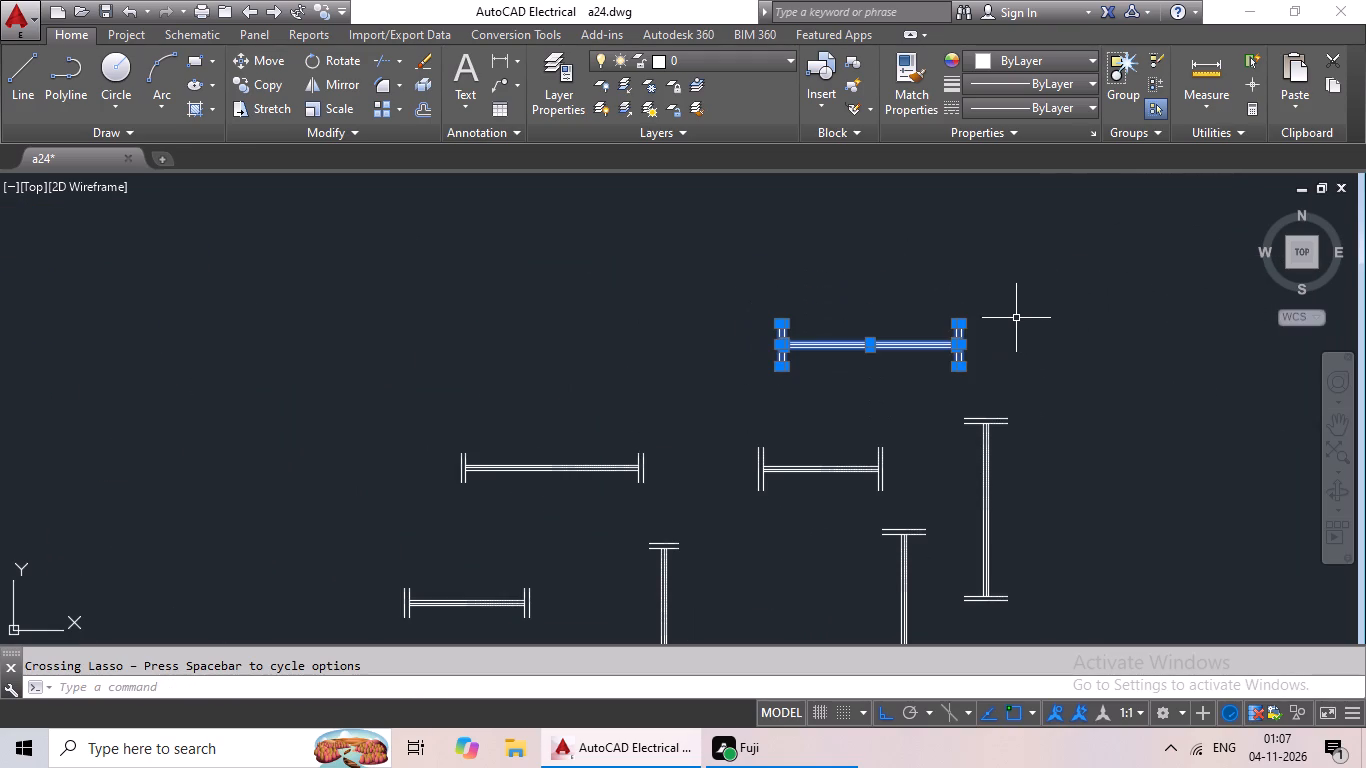
pyautogui.click(237, 79)
pyautogui.scroll(2, 864, 338)
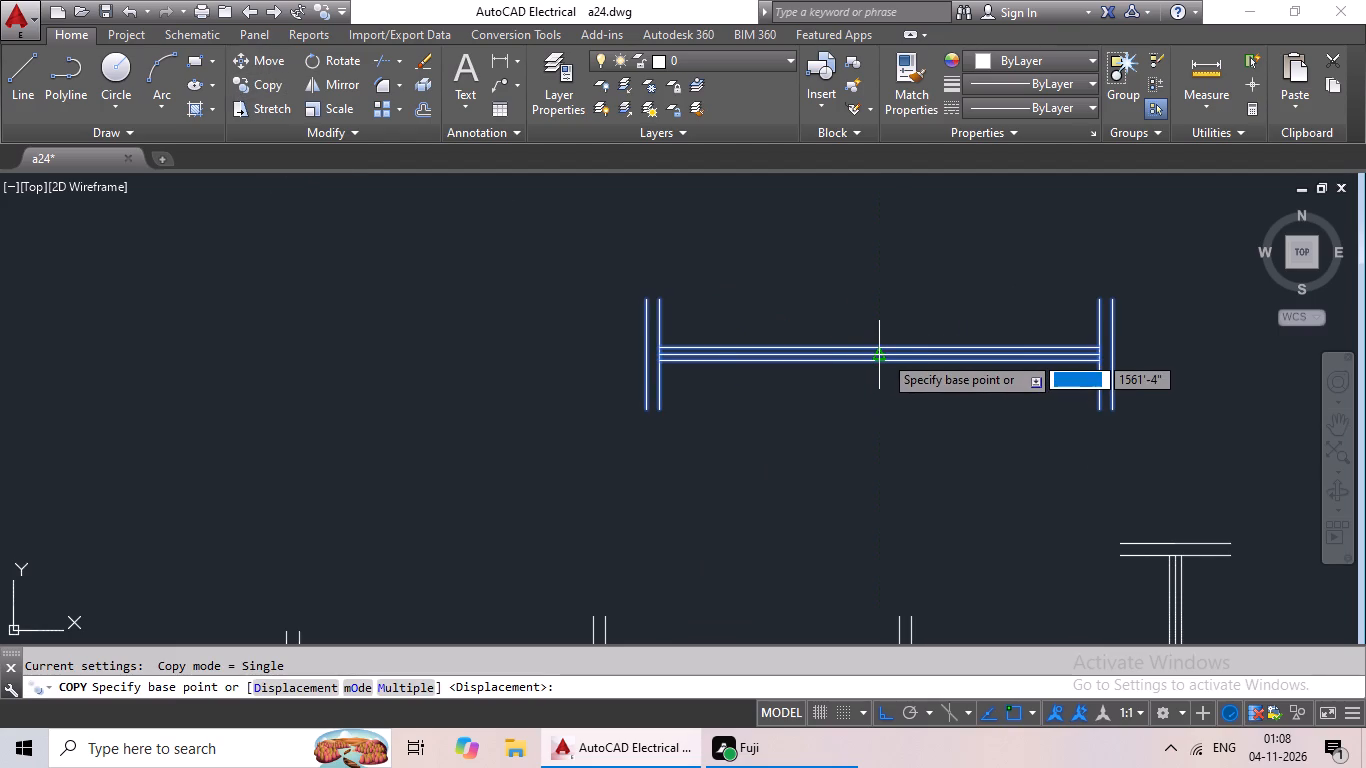
pyautogui.click(883, 354)
pyautogui.scroll(-2, 457, 426)
pyautogui.moveTo(453, 428); pyautogui.dragTo(588, 402, button='middle')
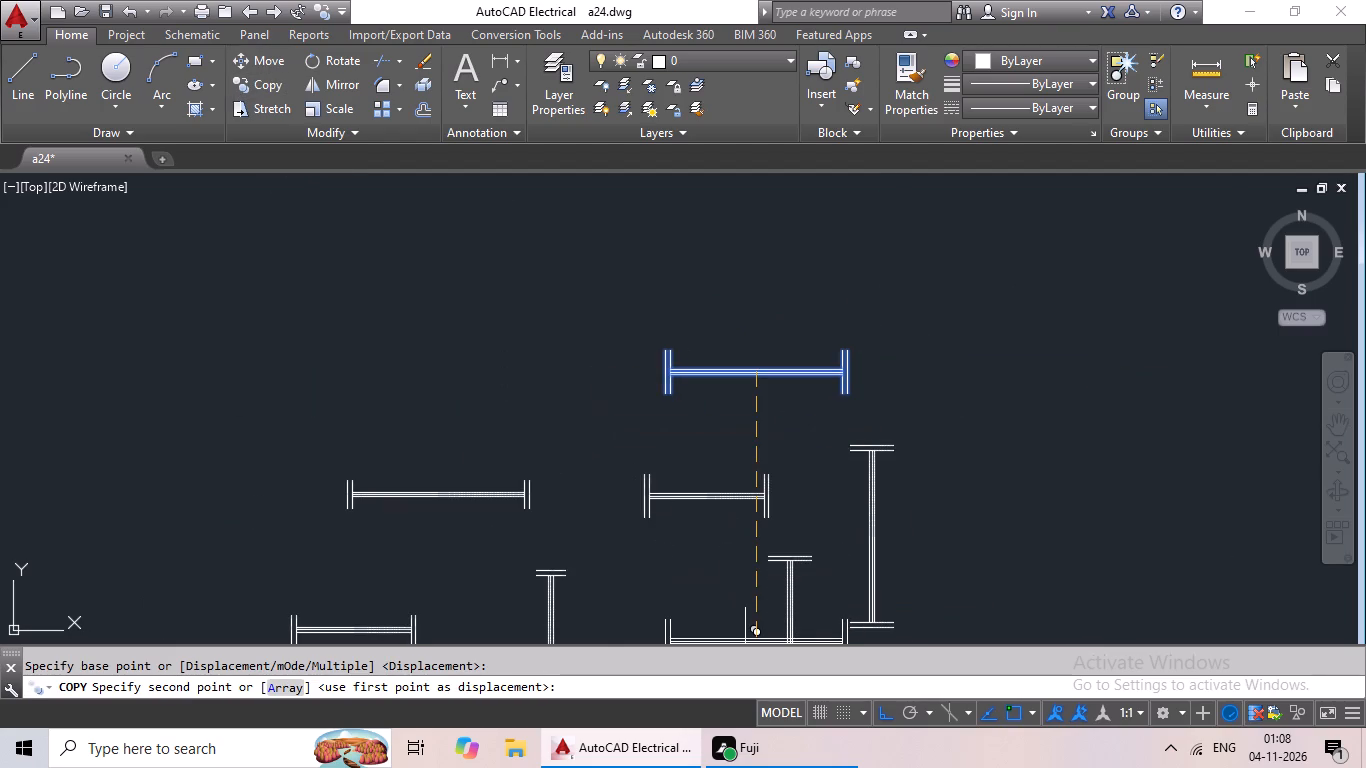
pyautogui.click(885, 710)
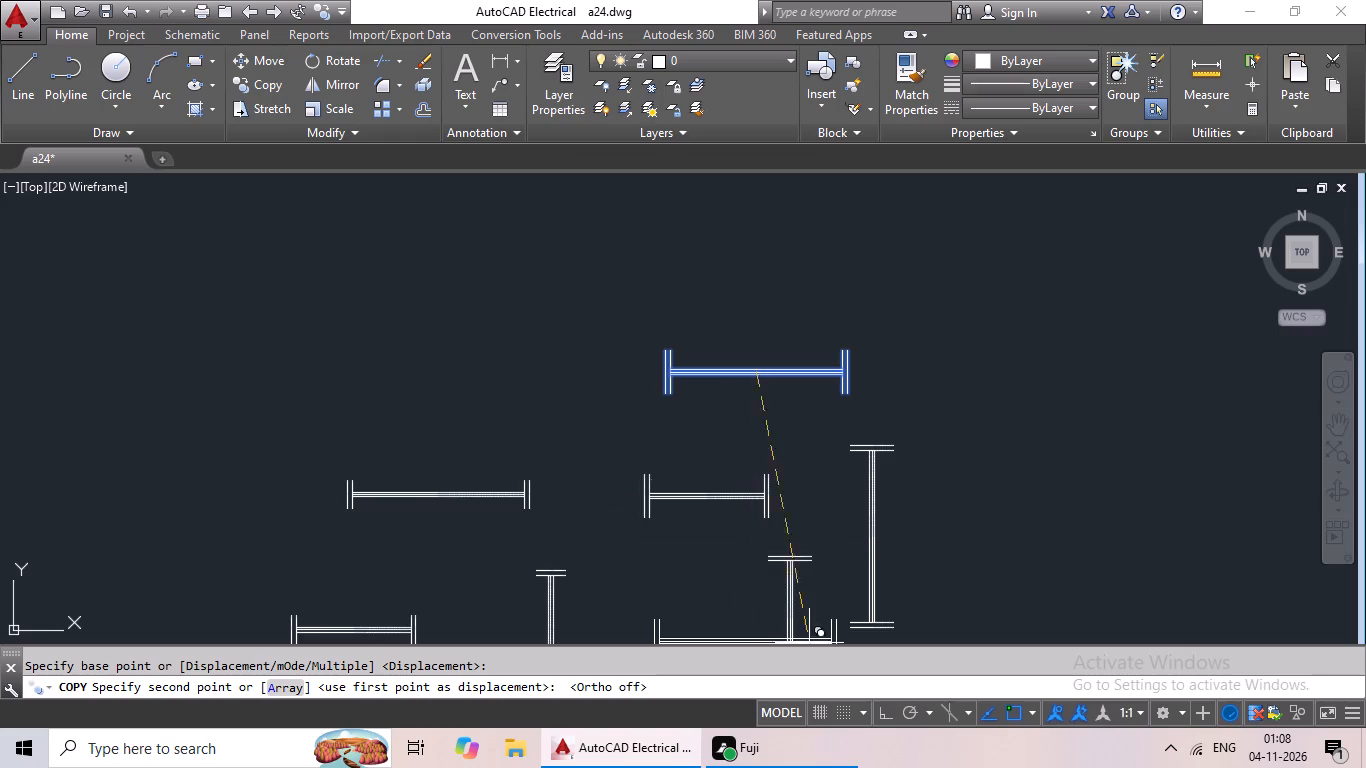
pyautogui.scroll(-2, 515, 467)
pyautogui.moveTo(468, 449); pyautogui.dragTo(813, 457, button='middle')
pyautogui.scroll(-1, 760, 452)
pyautogui.moveTo(639, 453); pyautogui.dragTo(997, 460, button='middle')
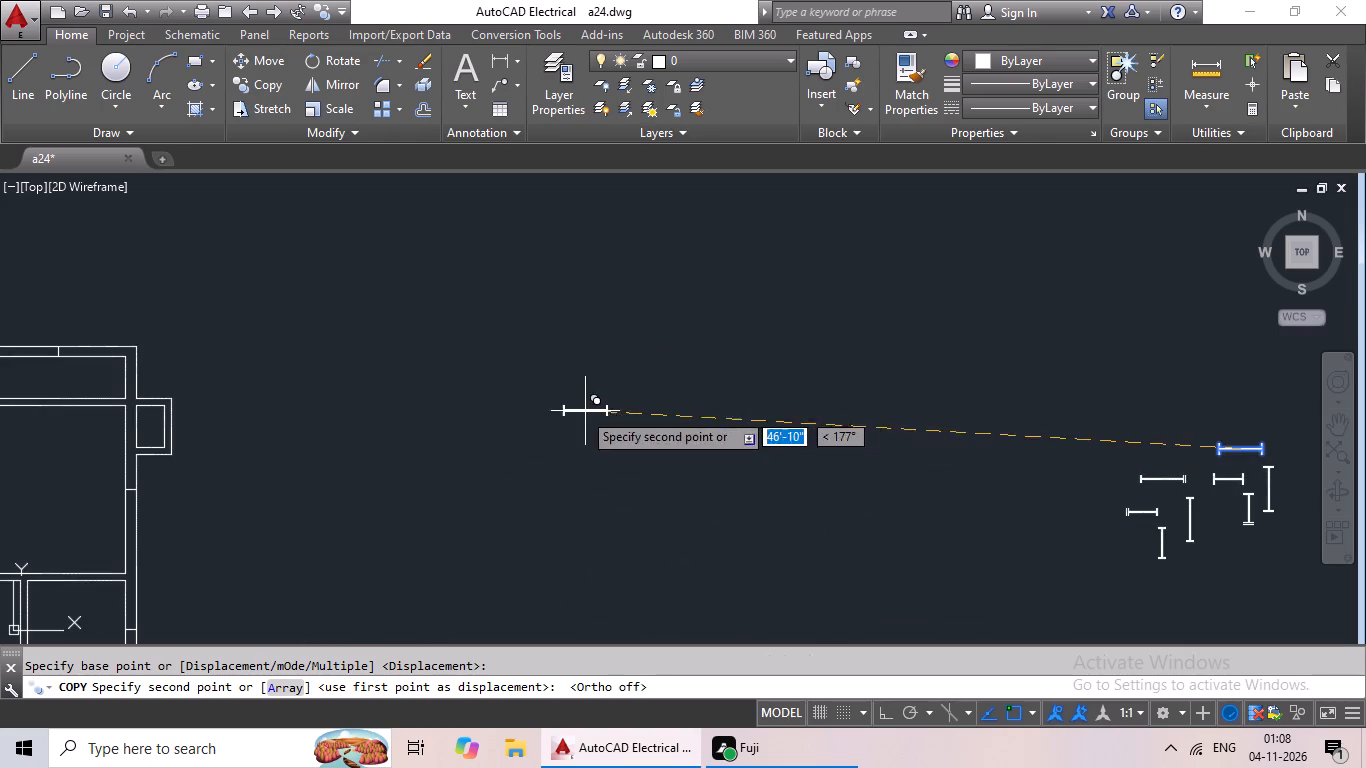
pyautogui.moveTo(581, 410); pyautogui.dragTo(930, 476, button='middle')
pyautogui.scroll(3, 416, 412)
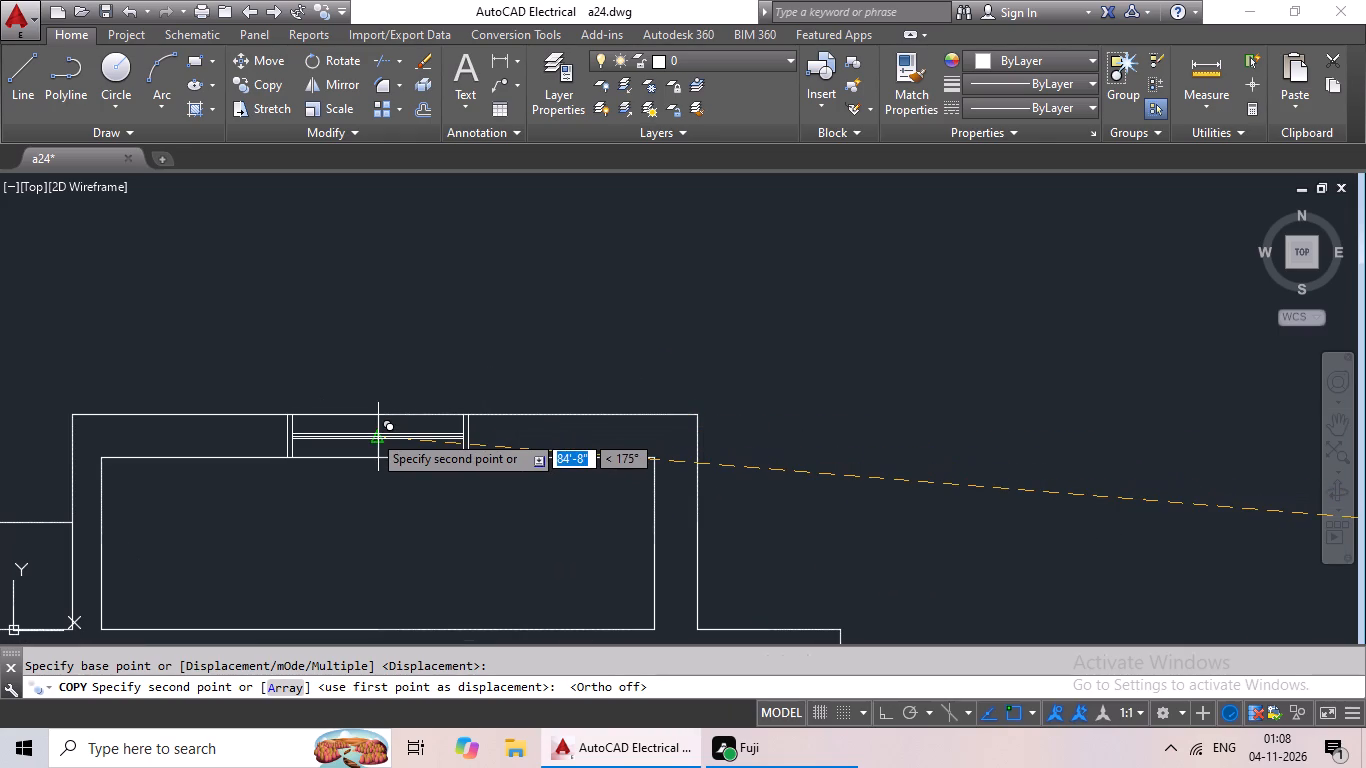
pyautogui.click(372, 433)
# Copy the rightmost long vertical section by its web midpoint to the opening mark in the right outer wall, below the upper projecting box.
pyautogui.scroll(-3, 582, 413)
pyautogui.moveTo(691, 411); pyautogui.dragTo(556, 396, button='middle')
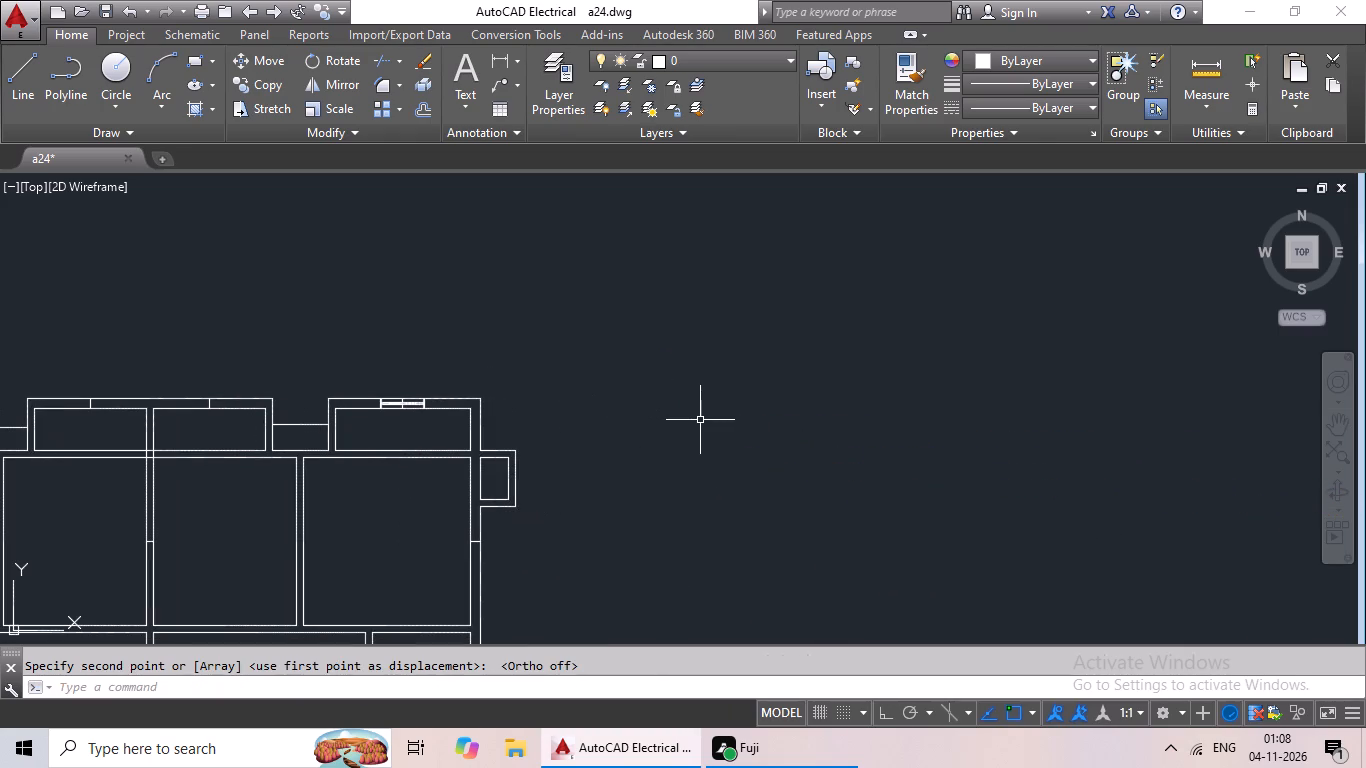
pyautogui.scroll(-1, 793, 417)
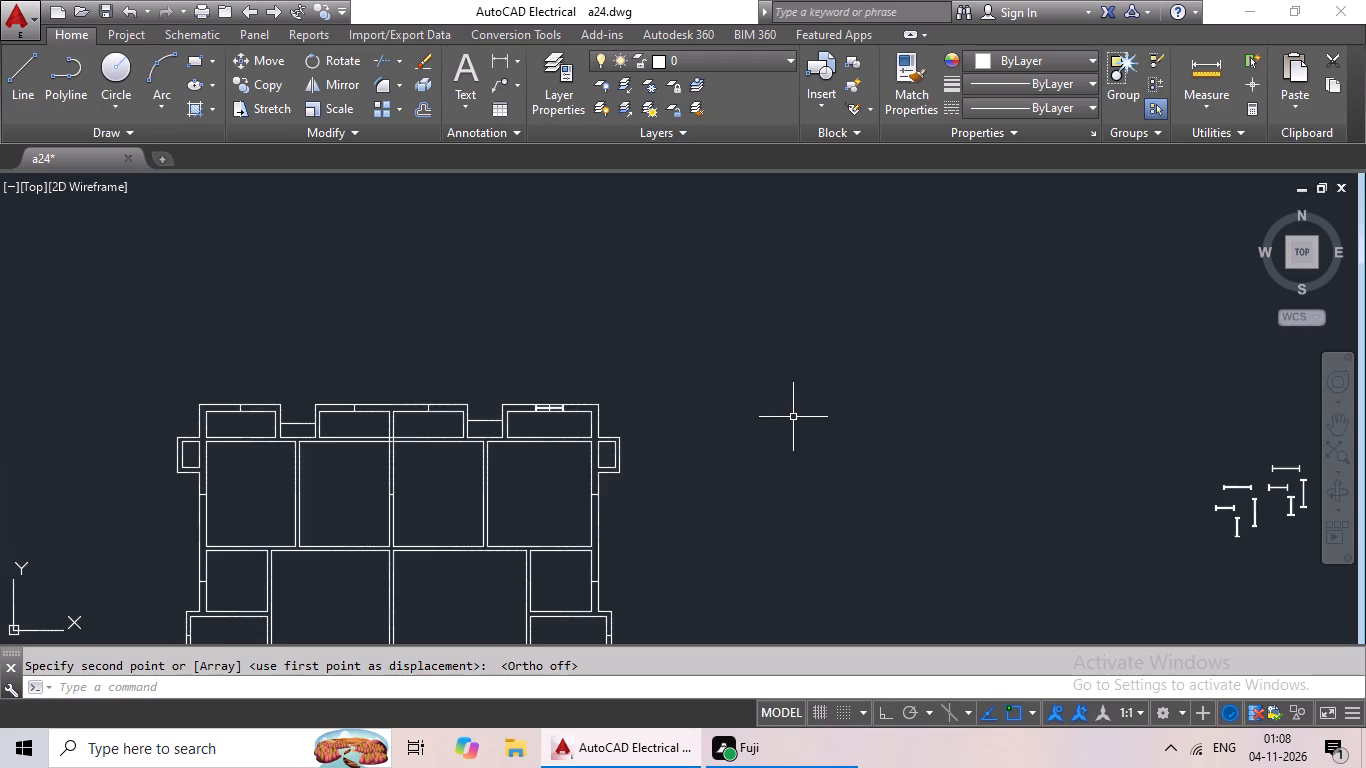
pyautogui.moveTo(848, 450); pyautogui.dragTo(590, 393, button='middle')
pyautogui.moveTo(866, 500); pyautogui.dragTo(690, 483, button='middle')
pyautogui.scroll(3, 867, 413)
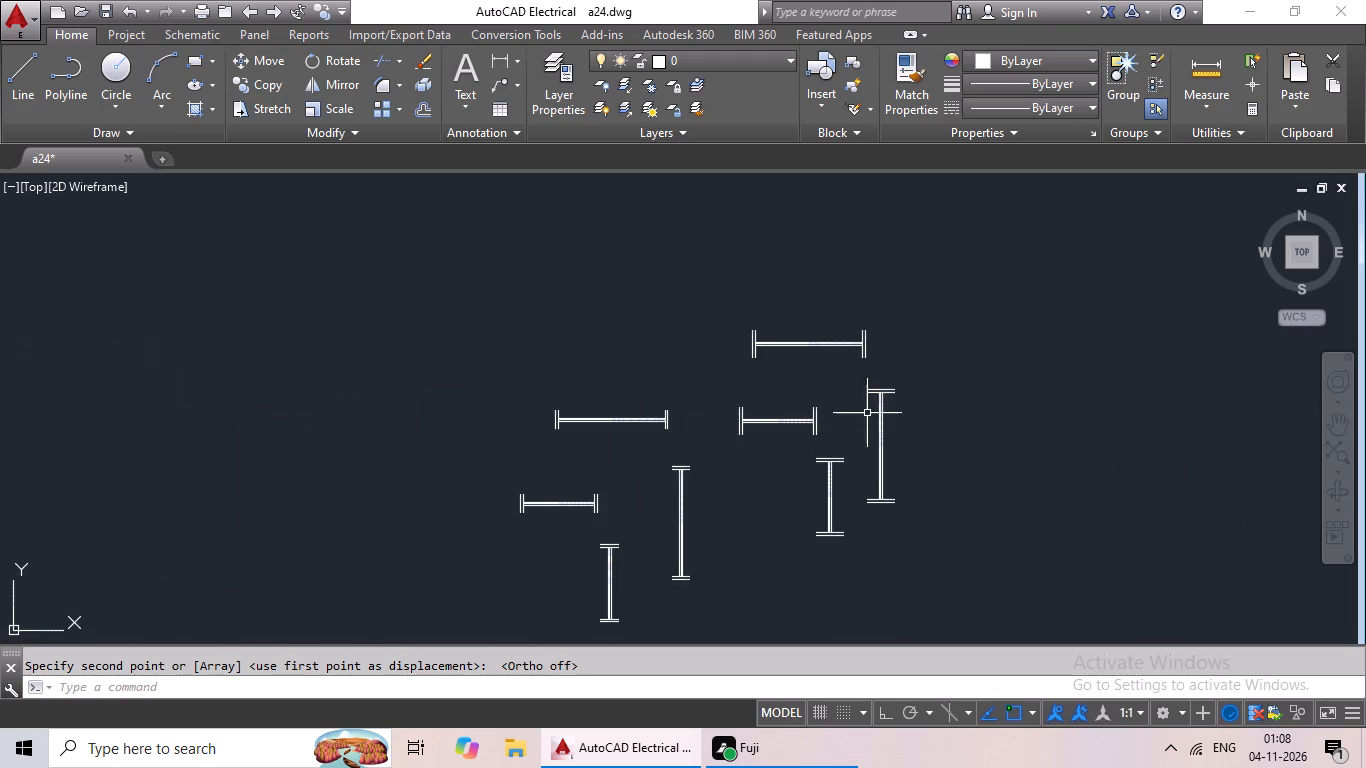
pyautogui.moveTo(962, 375); pyautogui.dragTo(958, 530)
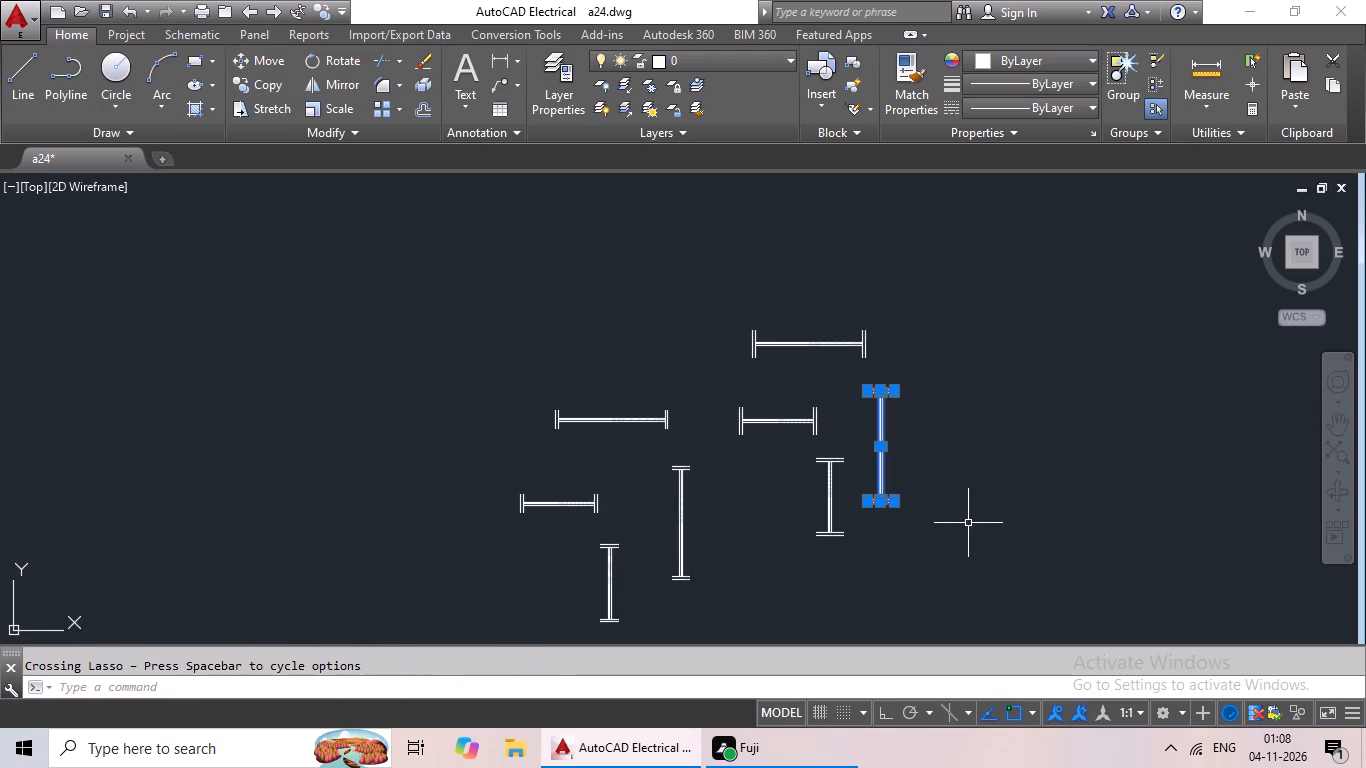
pyautogui.click(258, 83)
pyautogui.scroll(2, 919, 496)
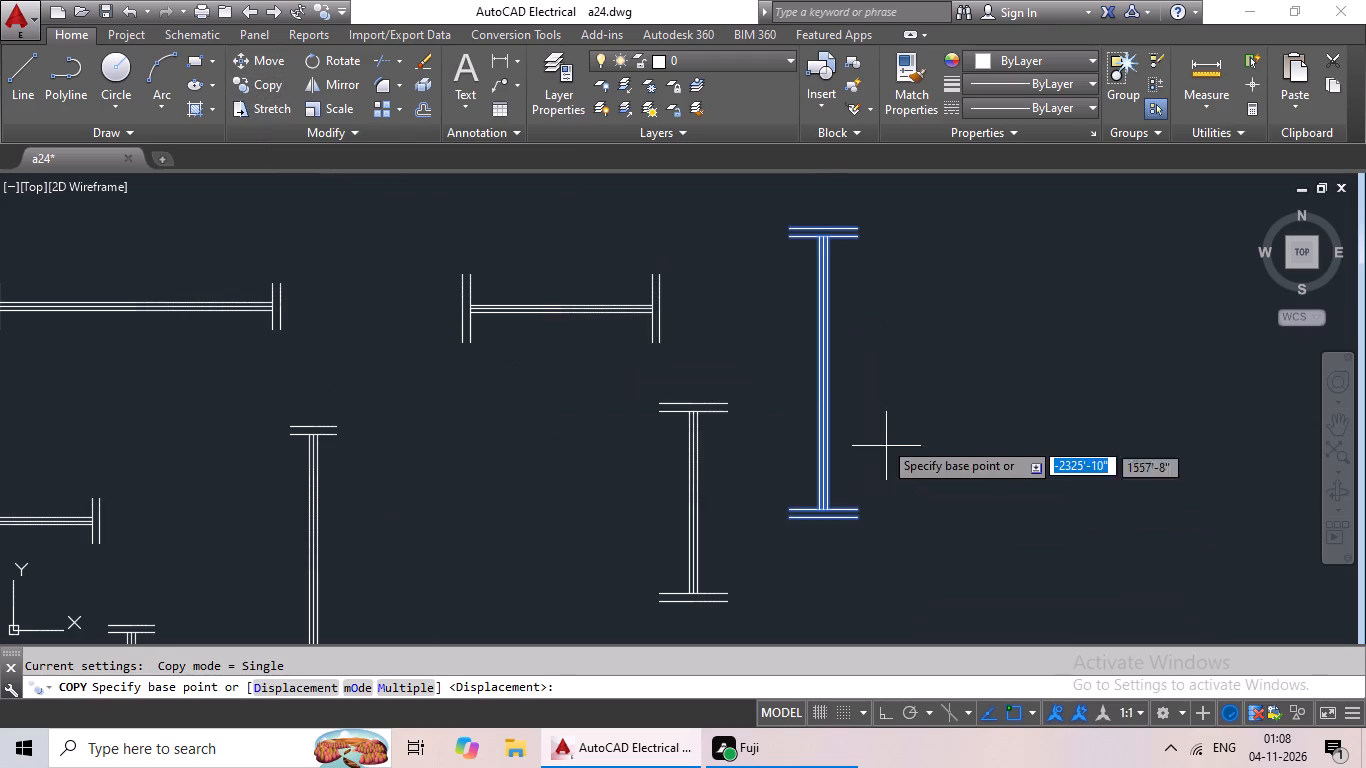
pyautogui.scroll(1, 823, 383)
pyautogui.click(822, 366)
pyautogui.scroll(-2, 559, 386)
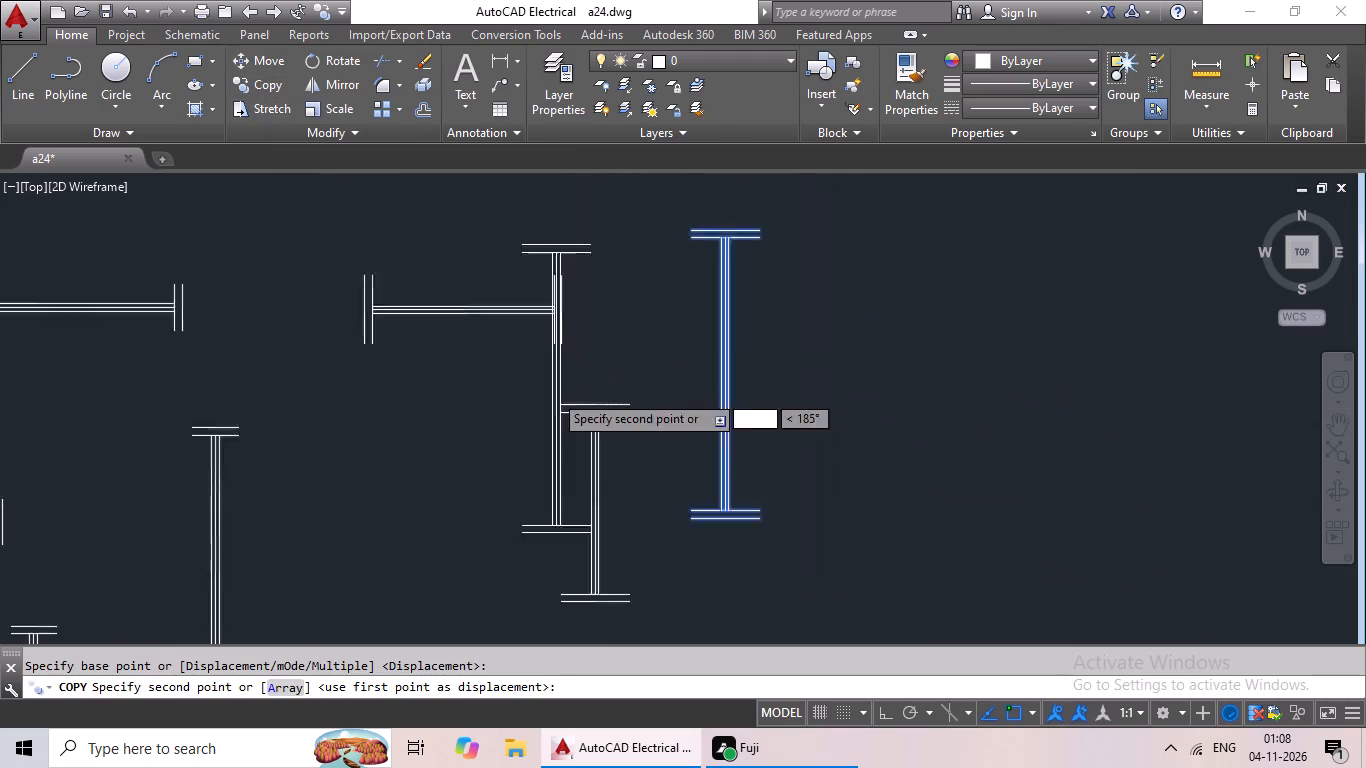
pyautogui.scroll(-1, 549, 397)
pyautogui.moveTo(589, 403); pyautogui.dragTo(885, 394, button='middle')
pyautogui.scroll(-1, 406, 440)
pyautogui.moveTo(392, 447); pyautogui.dragTo(799, 437, button='middle')
pyautogui.scroll(-2, 667, 478)
pyautogui.moveTo(644, 495); pyautogui.dragTo(878, 461, button='middle')
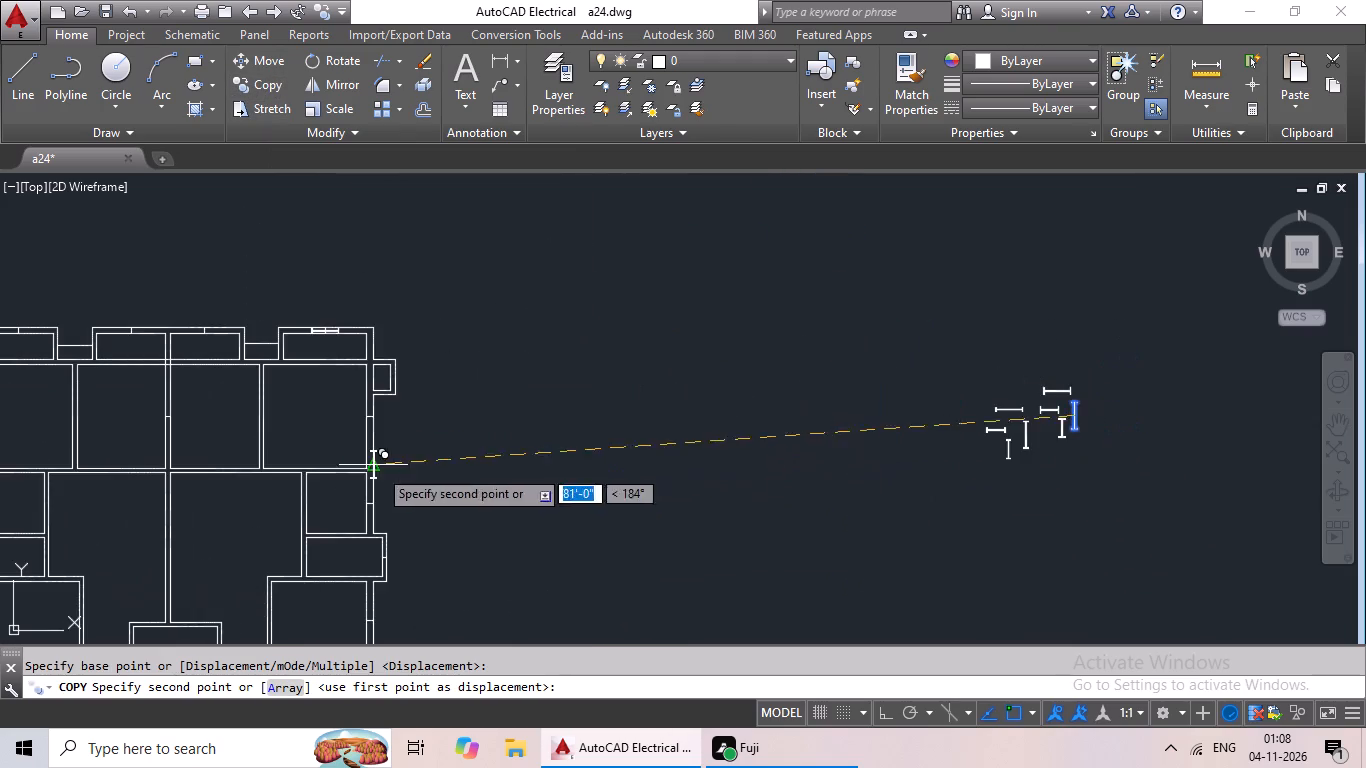
pyautogui.moveTo(397, 477); pyautogui.dragTo(671, 500, button='middle')
pyautogui.scroll(4, 654, 454)
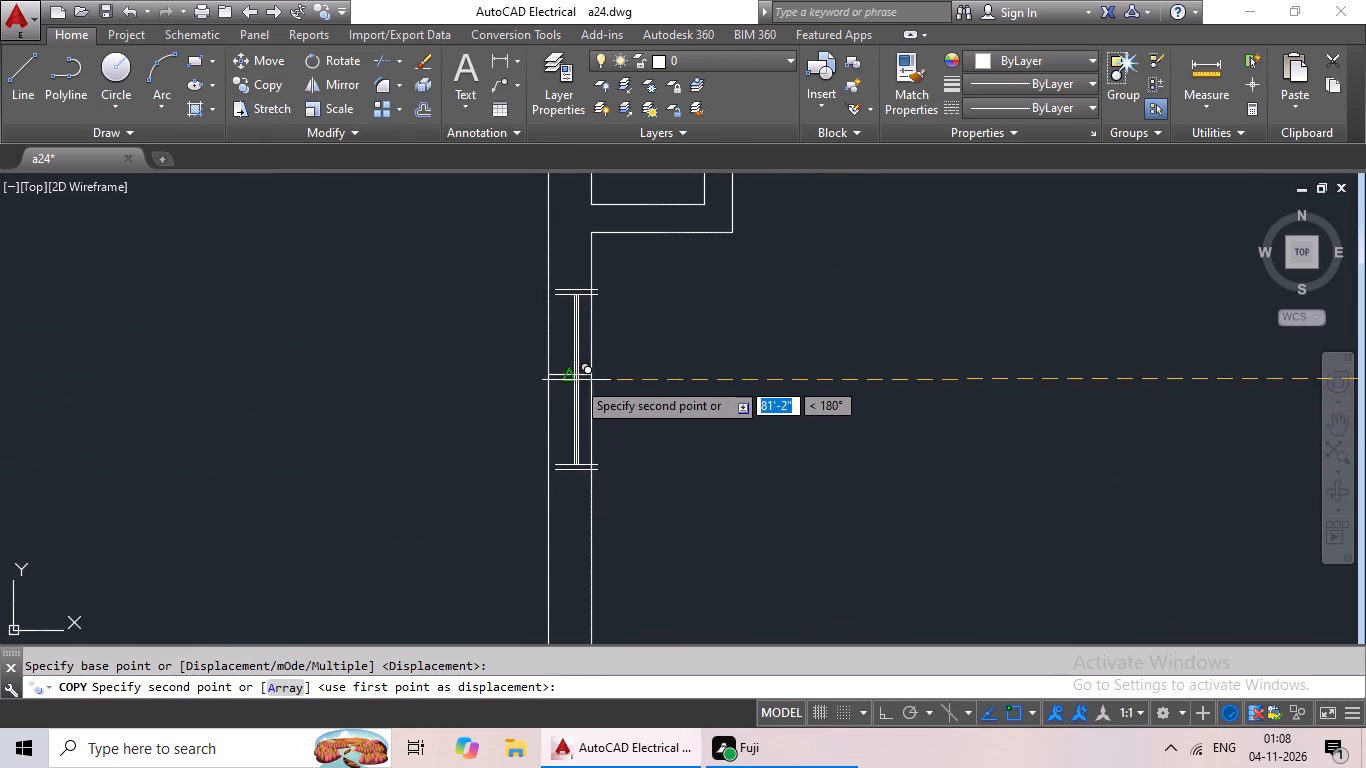
pyautogui.click(571, 376)
# Copy the topmost long horizontal section by its web midpoint to the top-wall opening mark of the room immediately right of the plan's central wall.
pyautogui.scroll(-3, 698, 390)
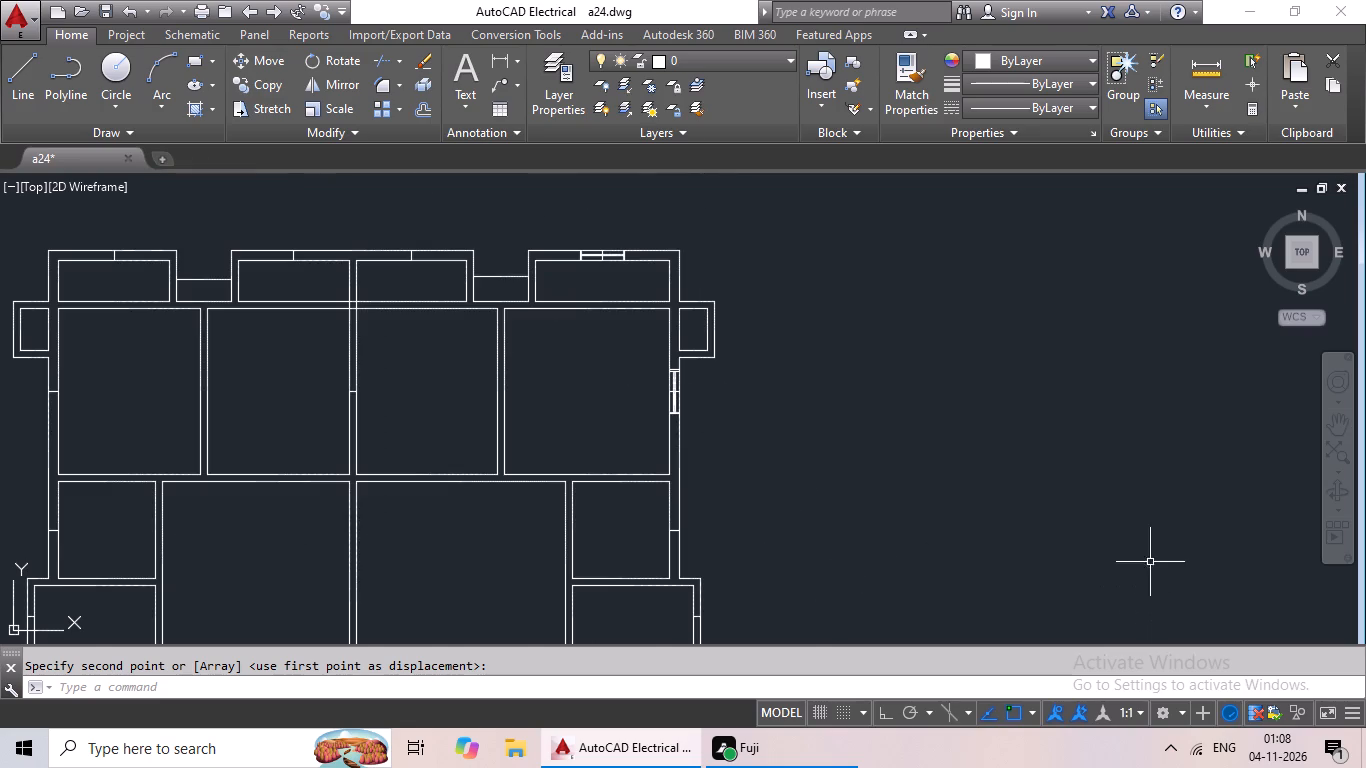
pyautogui.scroll(-2, 1156, 554)
pyautogui.moveTo(1169, 519); pyautogui.dragTo(814, 440, button='middle')
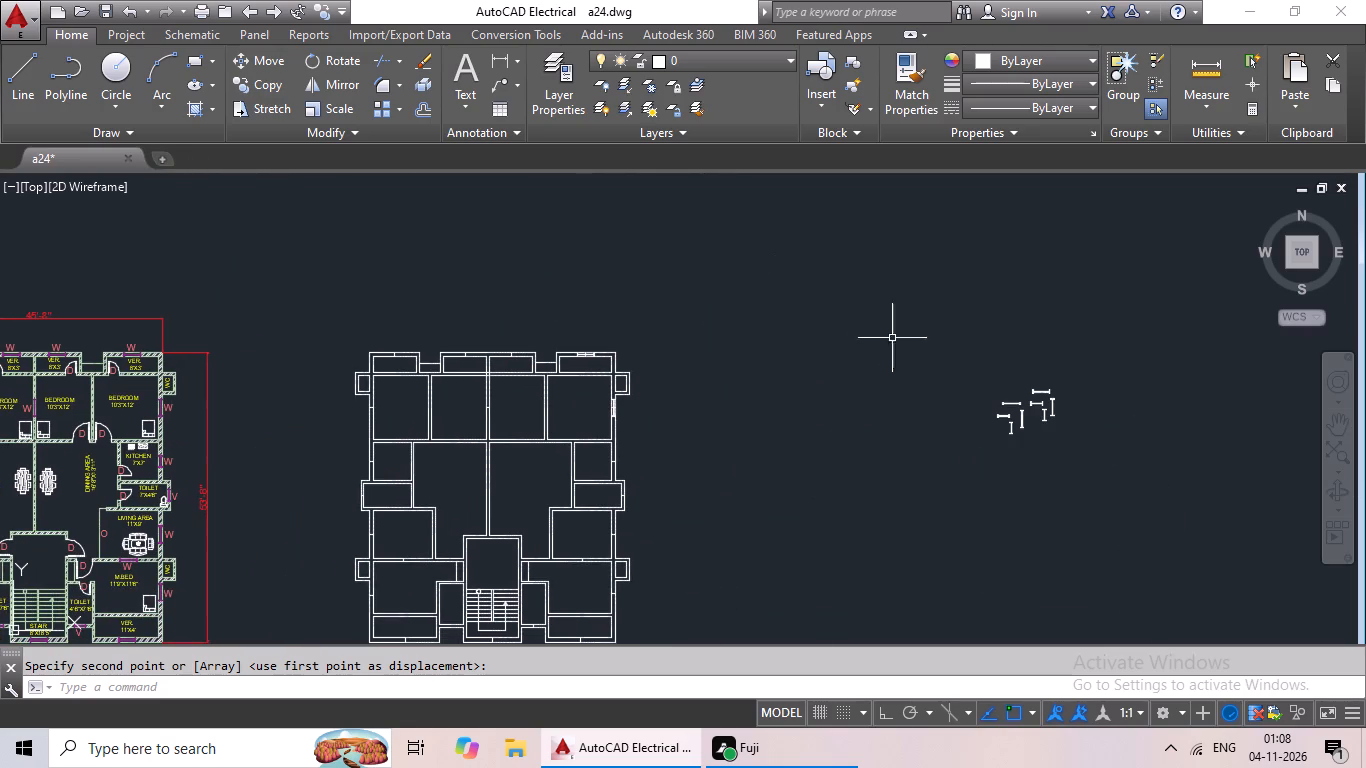
pyautogui.moveTo(1076, 419); pyautogui.dragTo(853, 373, button='middle')
pyautogui.scroll(5, 801, 360)
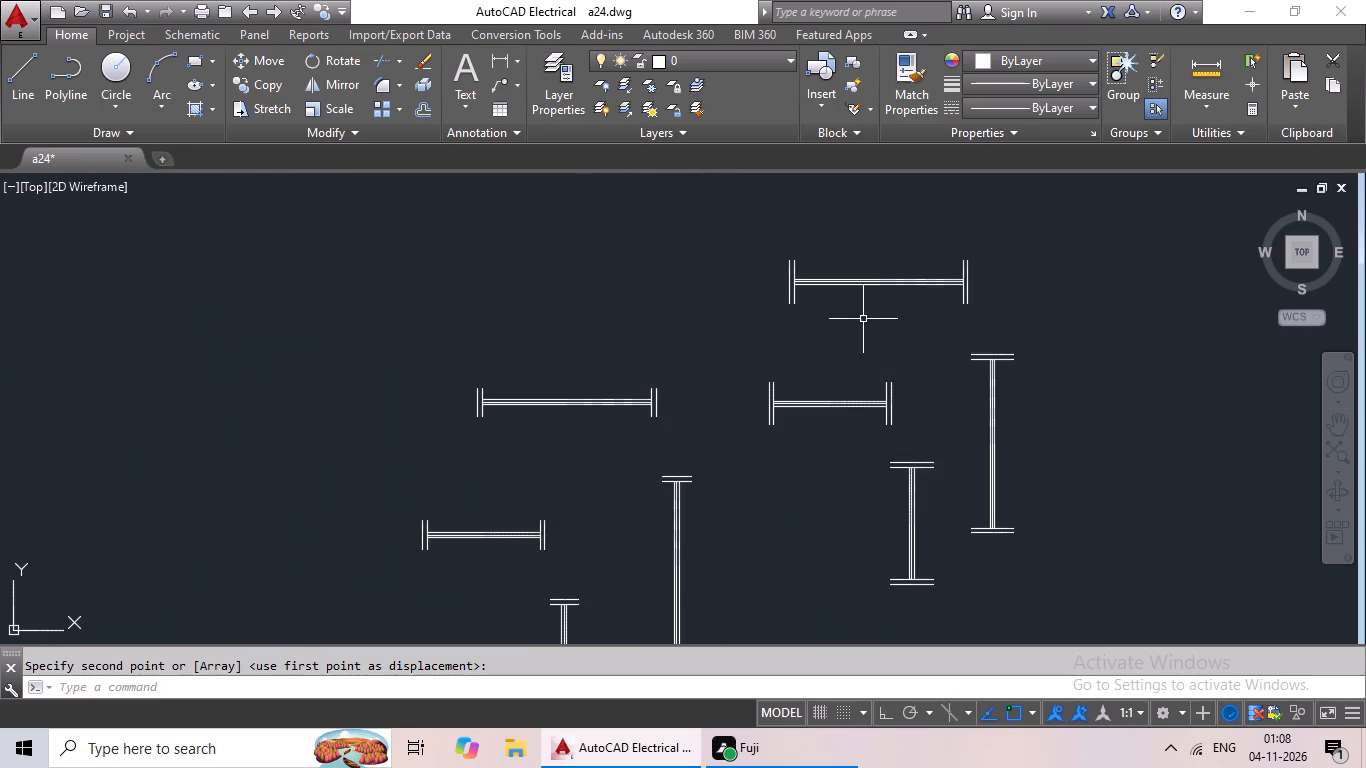
pyautogui.moveTo(866, 319); pyautogui.dragTo(815, 402, button='middle')
pyautogui.scroll(1, 816, 363)
pyautogui.moveTo(827, 302); pyautogui.dragTo(1021, 397)
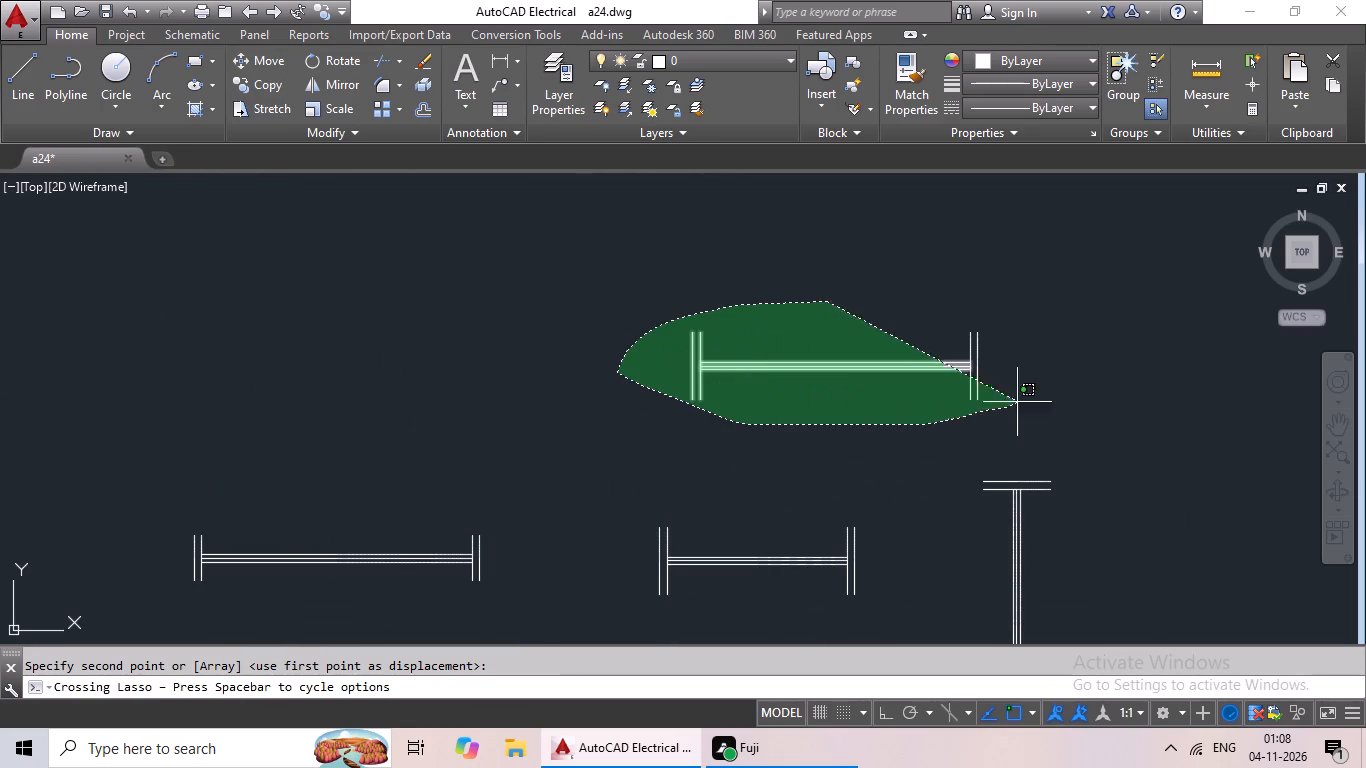
pyautogui.moveTo(1021, 397); pyautogui.dragTo(1049, 320)
pyautogui.click(245, 78)
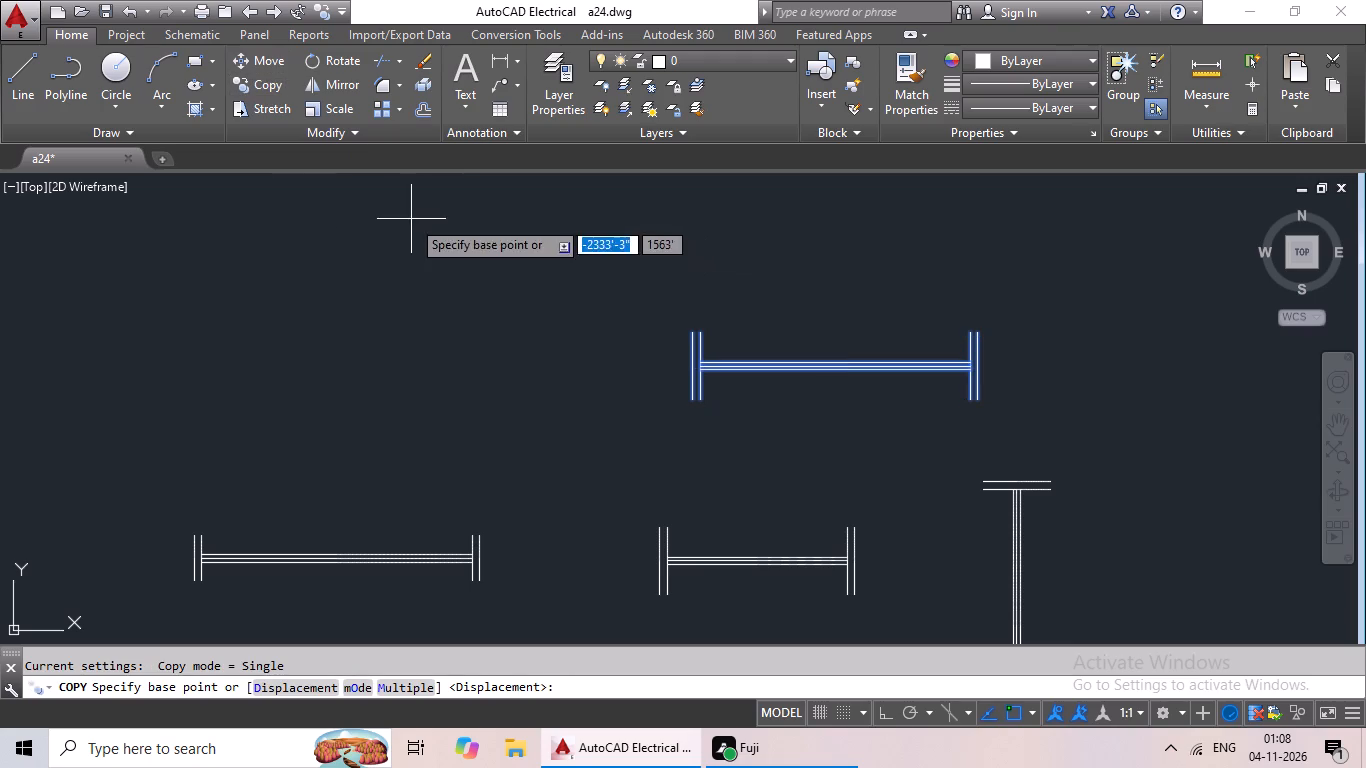
pyautogui.scroll(2, 765, 300)
pyautogui.moveTo(892, 449); pyautogui.dragTo(344, 357, button='middle')
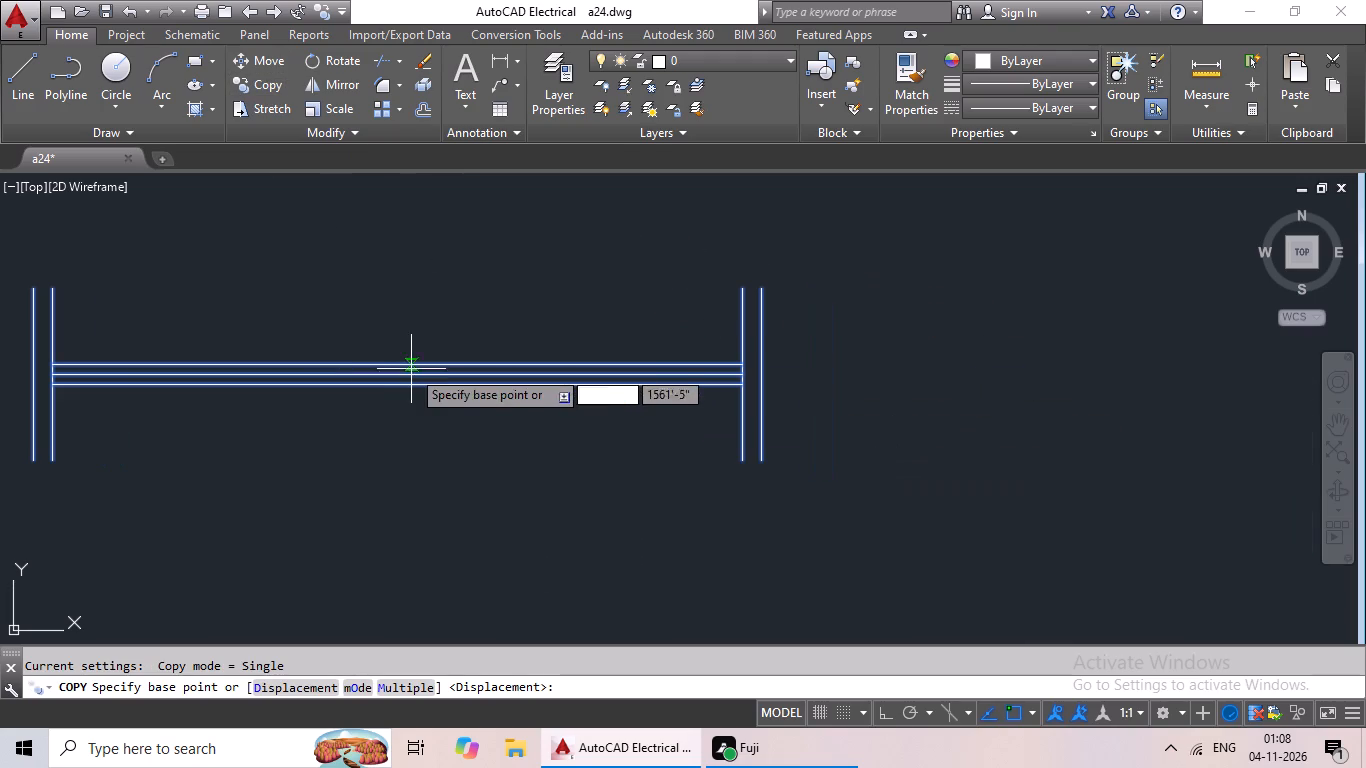
pyautogui.click(400, 374)
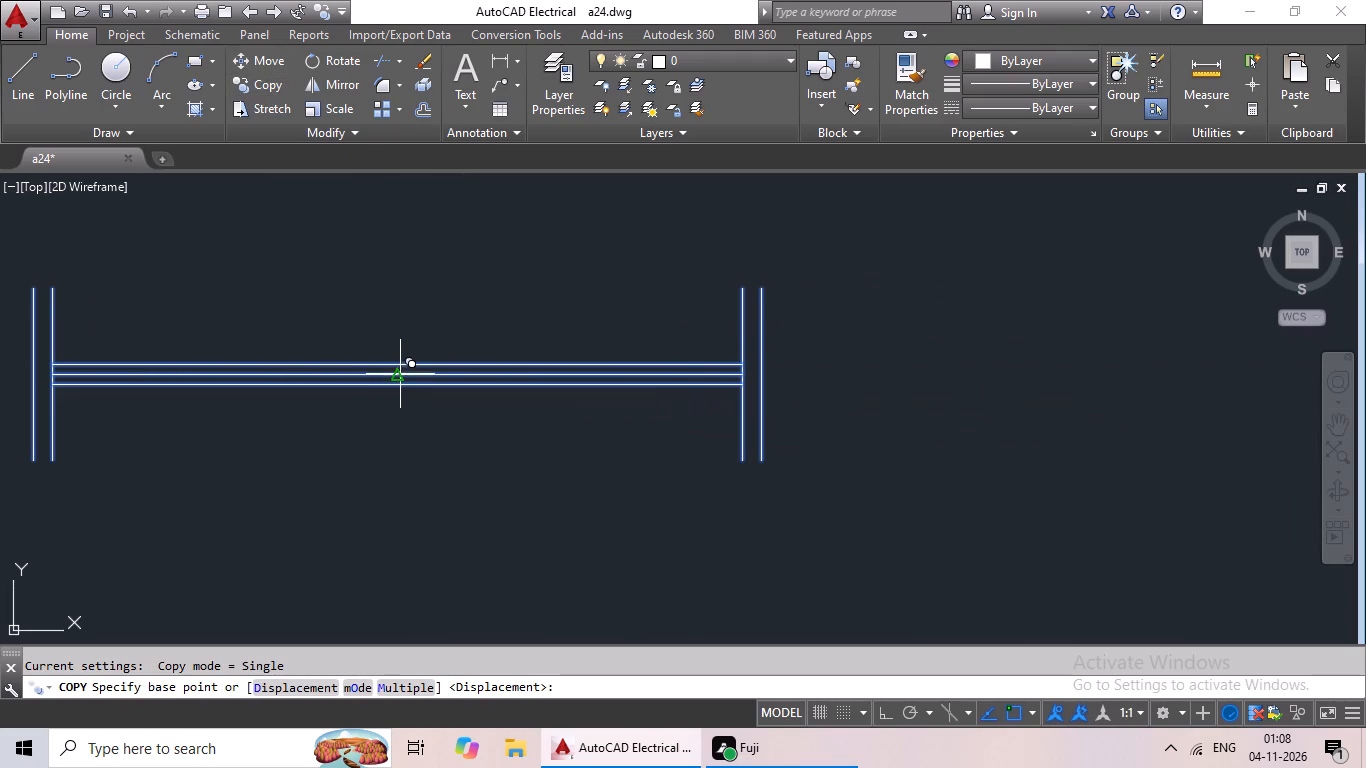
pyautogui.scroll(-2, 117, 444)
pyautogui.moveTo(117, 444); pyautogui.dragTo(587, 309, button='middle')
pyautogui.scroll(-1, 168, 433)
pyautogui.moveTo(158, 439); pyautogui.dragTo(441, 385, button='middle')
pyautogui.moveTo(24, 389); pyautogui.dragTo(384, 415, button='middle')
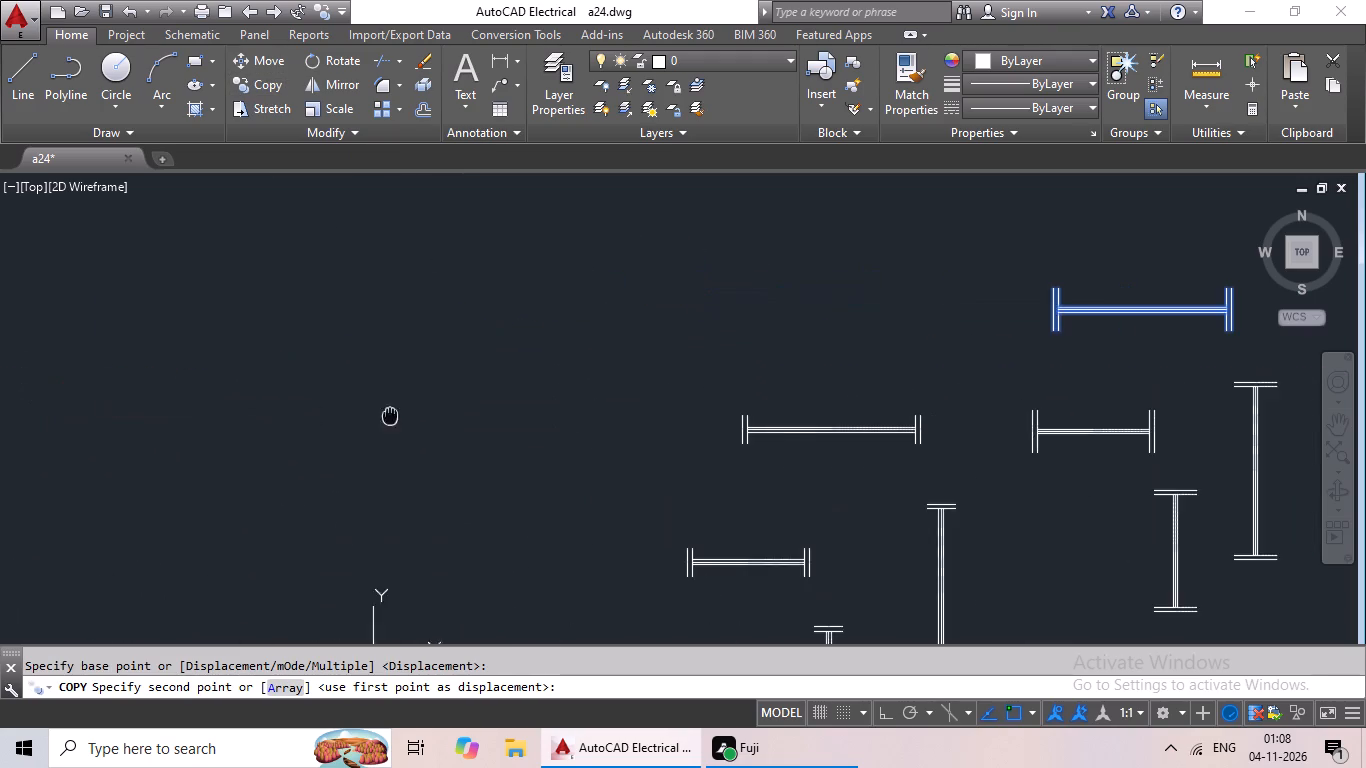
pyautogui.scroll(-1, 180, 417)
pyautogui.moveTo(180, 417); pyautogui.dragTo(395, 426, button='middle')
pyautogui.moveTo(278, 411); pyautogui.dragTo(463, 456, button='middle')
pyautogui.moveTo(218, 410); pyautogui.dragTo(521, 483, button='middle')
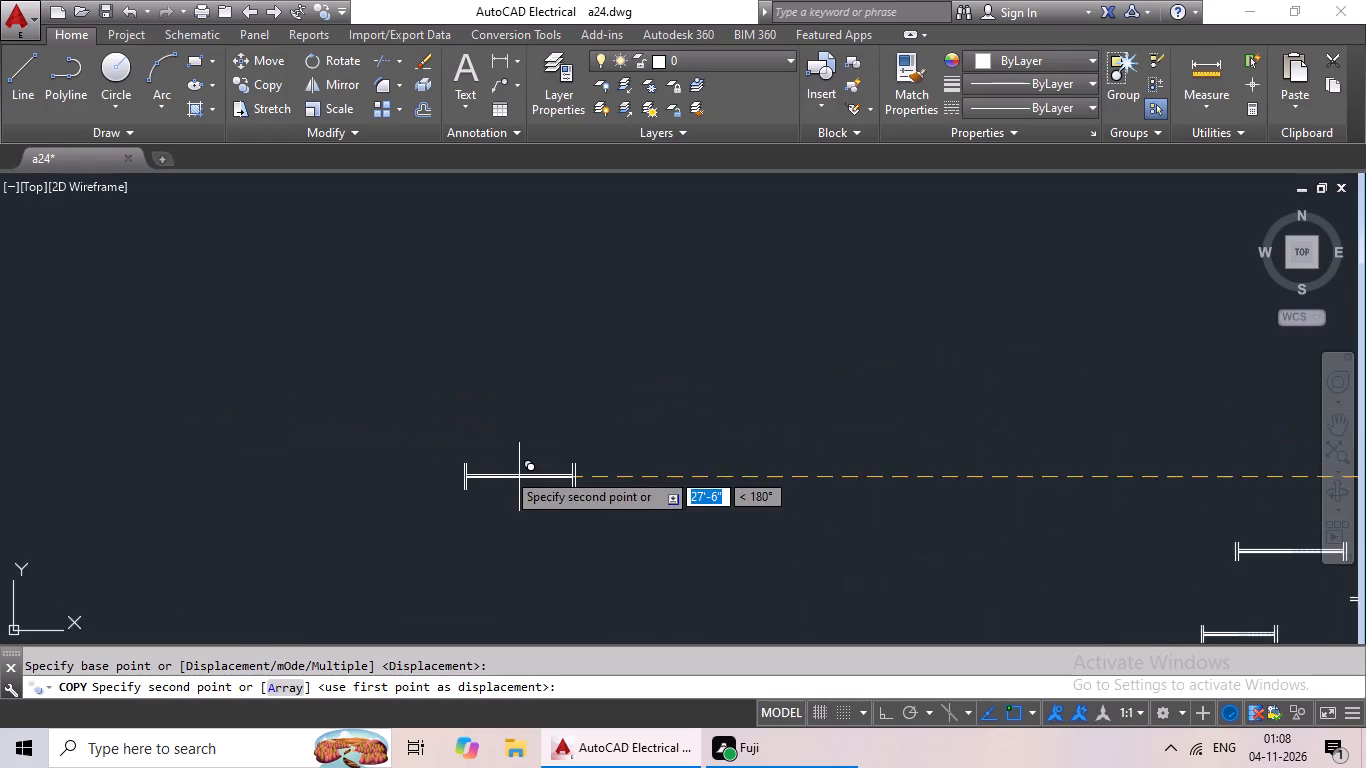
pyautogui.scroll(-2, 133, 366)
pyautogui.moveTo(164, 376); pyautogui.dragTo(450, 427, button='middle')
pyautogui.scroll(-1, 471, 429)
pyautogui.moveTo(283, 408); pyautogui.dragTo(568, 383, button='middle')
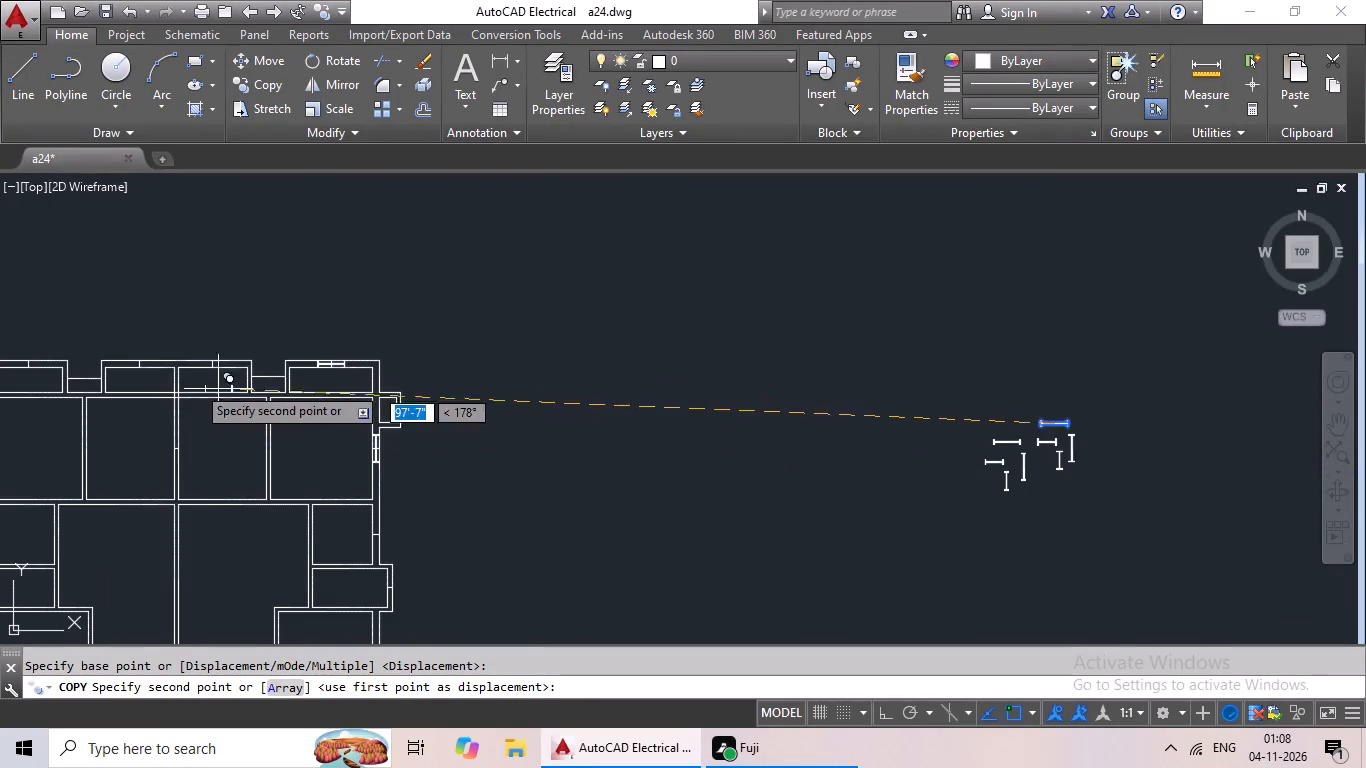
pyautogui.scroll(5, 192, 358)
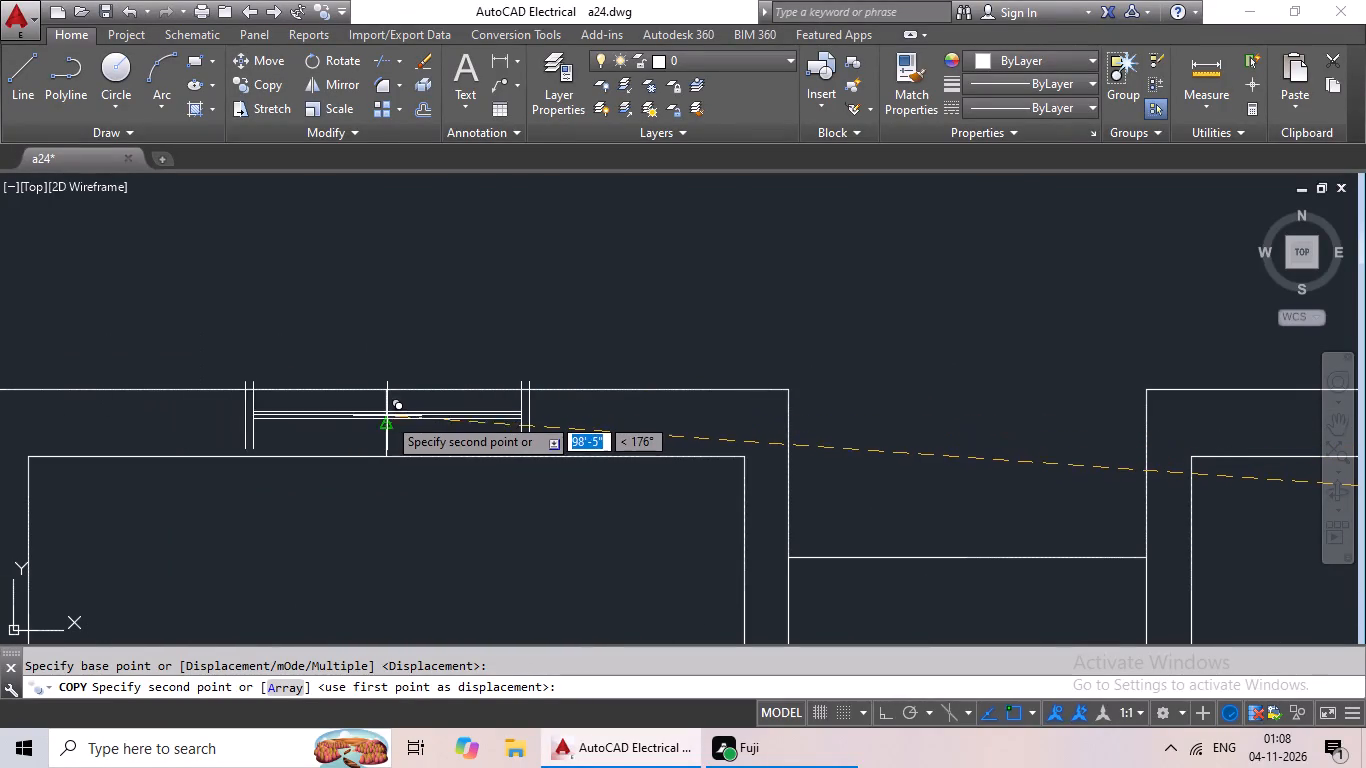
pyautogui.click(385, 424)
# Copy the topmost long horizontal section by its web midpoint to the top-wall opening mark of the room immediately left of the central wall.
pyautogui.scroll(-4, 424, 425)
pyautogui.moveTo(442, 487); pyautogui.dragTo(517, 374, button='middle')
pyautogui.scroll(-1, 542, 370)
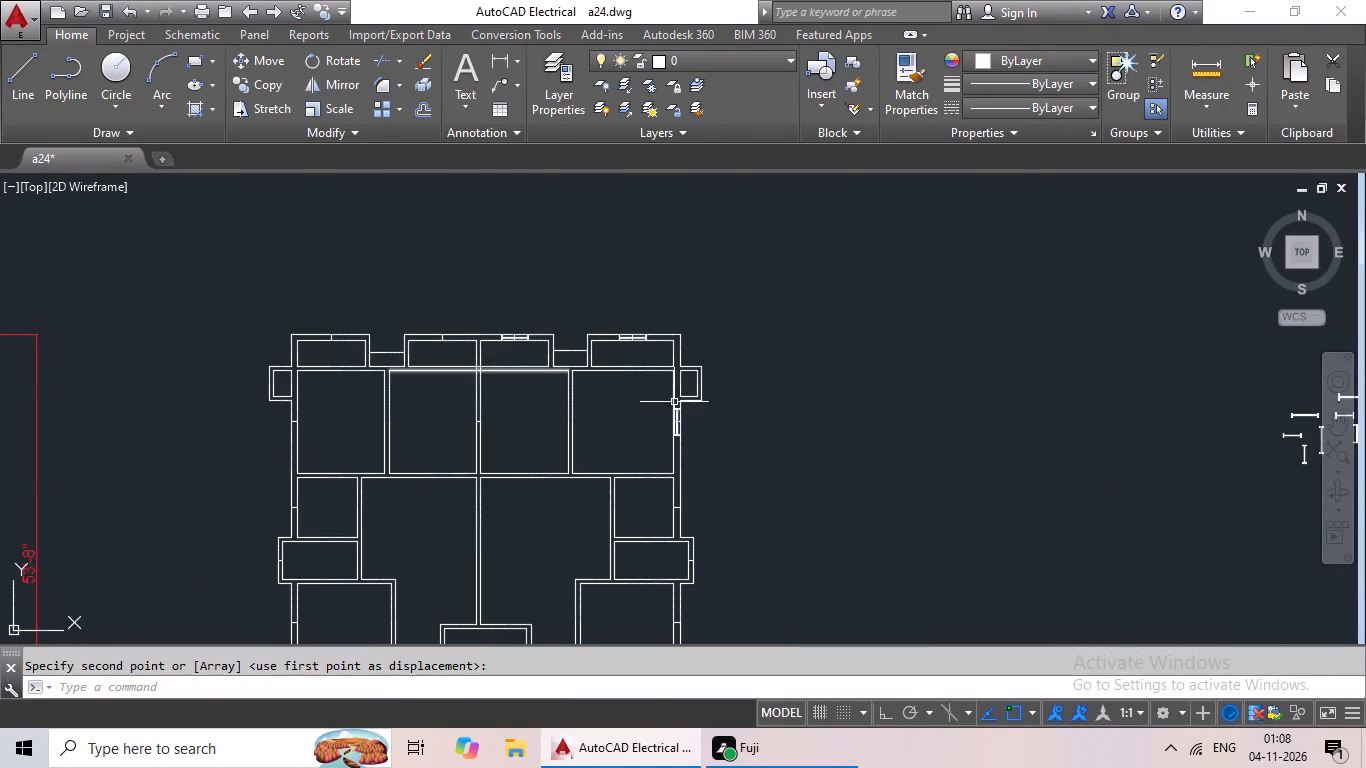
pyautogui.moveTo(670, 400); pyautogui.dragTo(431, 404, button='middle')
pyautogui.moveTo(729, 434); pyautogui.dragTo(651, 467, button='middle')
pyautogui.moveTo(813, 469); pyautogui.dragTo(809, 479, button='middle')
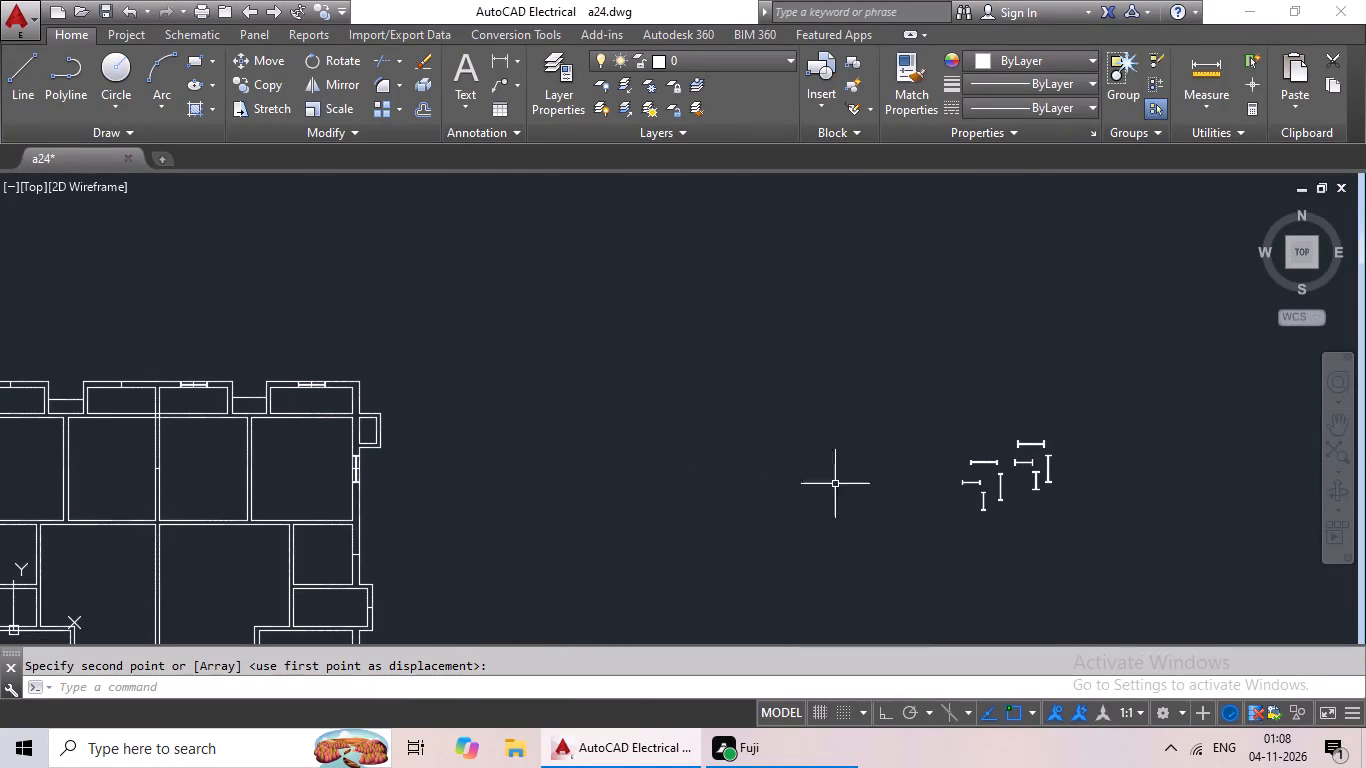
pyautogui.moveTo(883, 479); pyautogui.dragTo(822, 524, button='middle')
pyautogui.scroll(4, 1016, 501)
pyautogui.moveTo(616, 358); pyautogui.dragTo(599, 377)
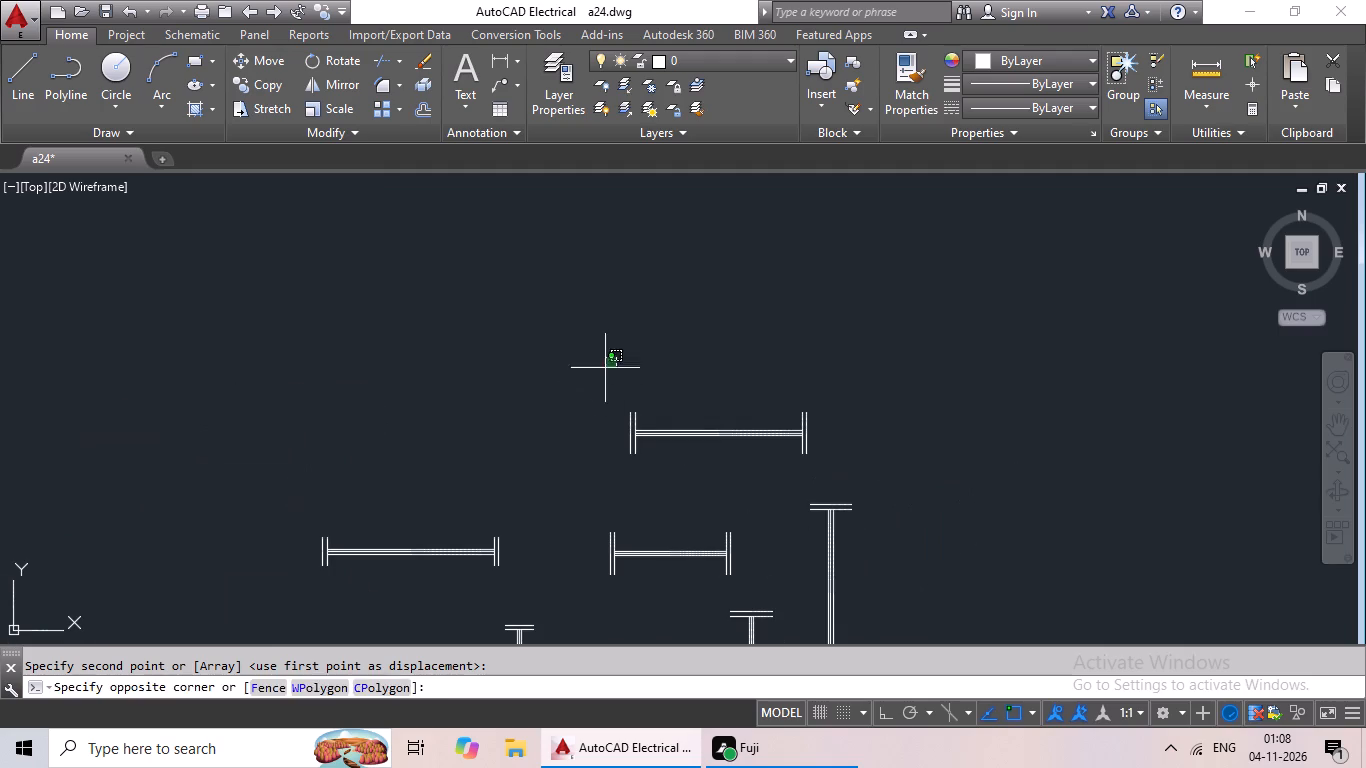
pyautogui.moveTo(599, 377); pyautogui.dragTo(814, 413)
pyautogui.moveTo(910, 411); pyautogui.dragTo(578, 400)
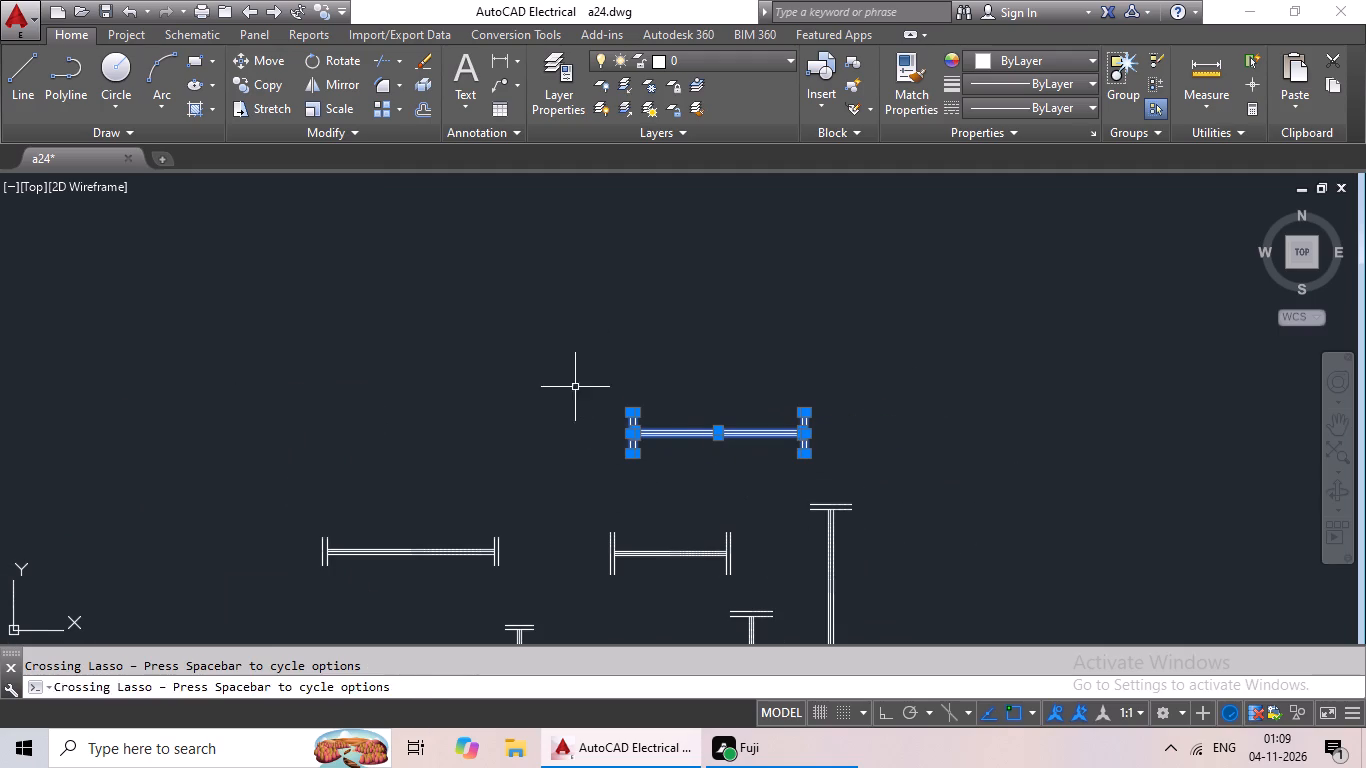
pyautogui.click(261, 92)
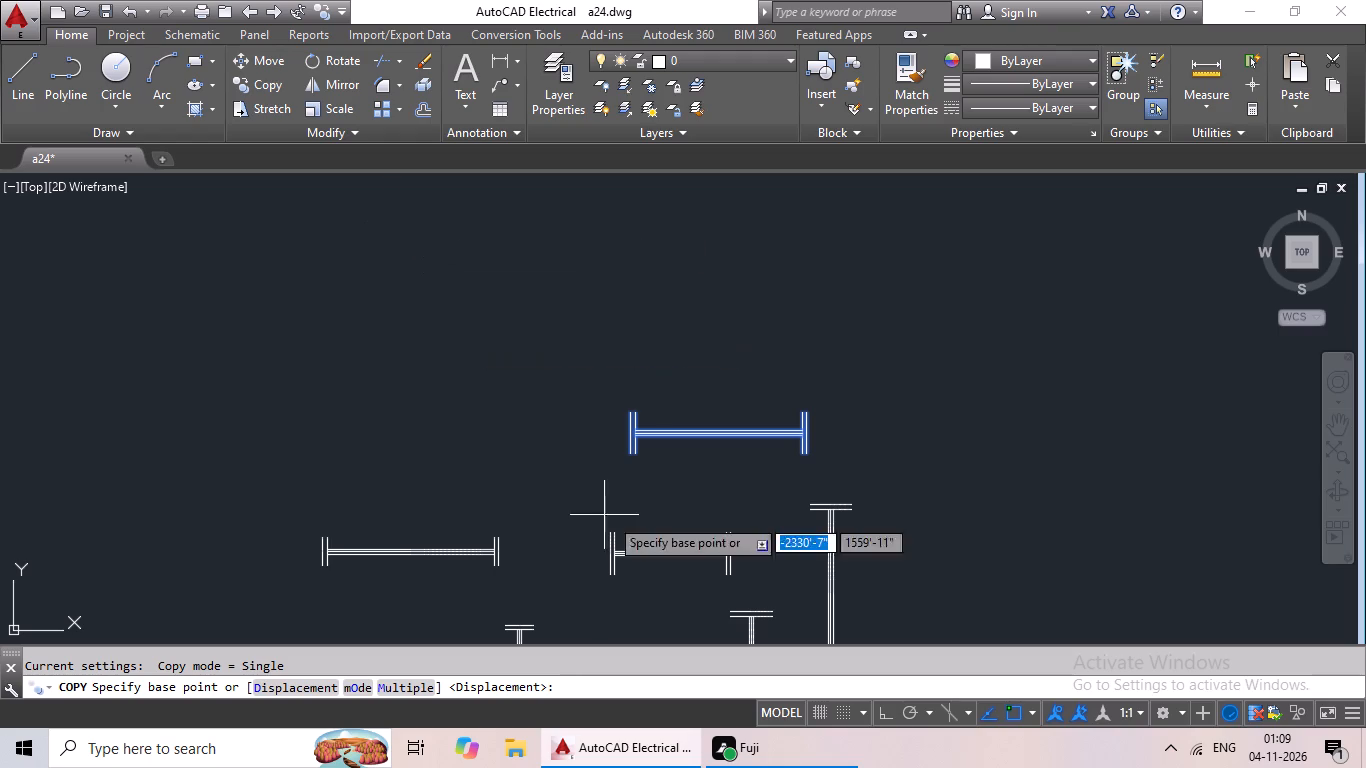
pyautogui.scroll(3, 718, 460)
pyautogui.click(720, 361)
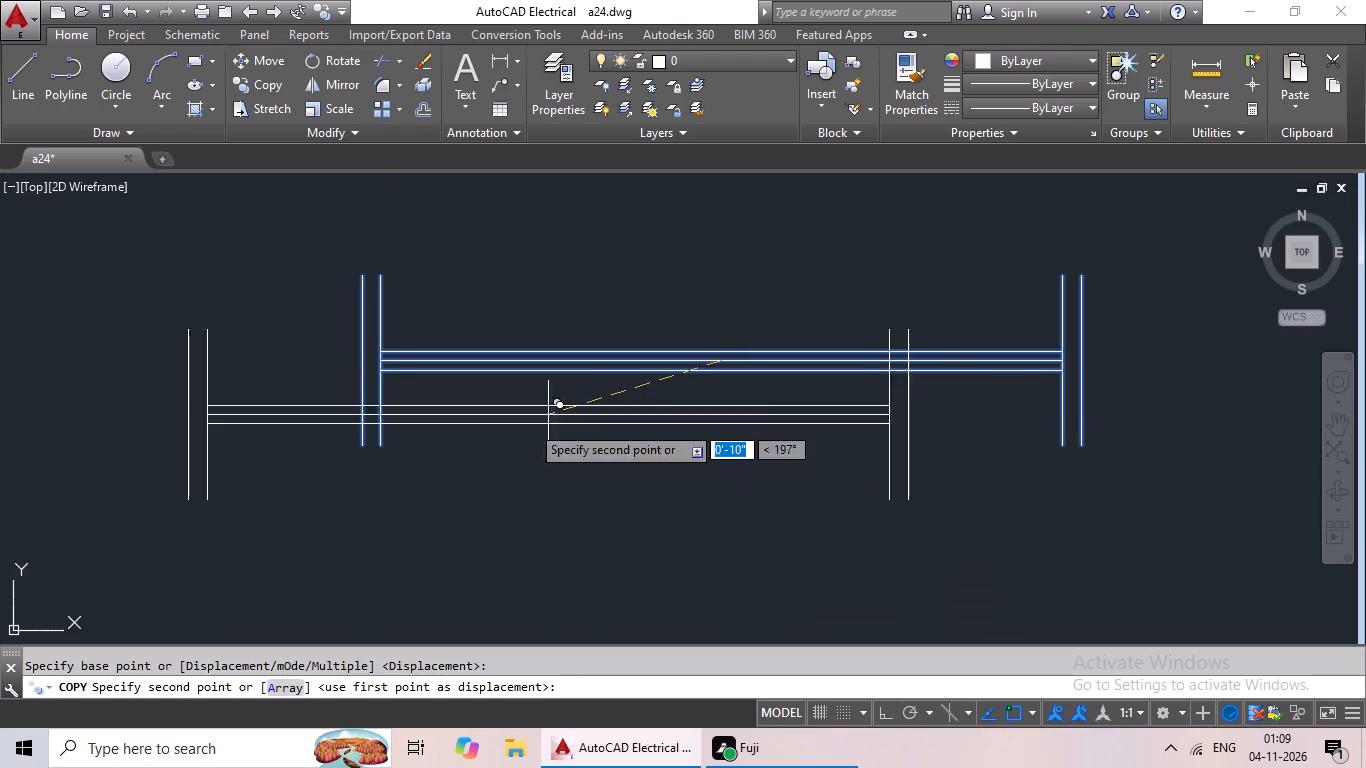
pyautogui.scroll(-3, 514, 442)
pyautogui.moveTo(492, 472); pyautogui.dragTo(841, 289, button='middle')
pyautogui.scroll(-1, 119, 539)
pyautogui.moveTo(115, 543); pyautogui.dragTo(631, 353, button='middle')
pyautogui.scroll(-2, 495, 425)
pyautogui.moveTo(484, 430); pyautogui.dragTo(782, 370, button='middle')
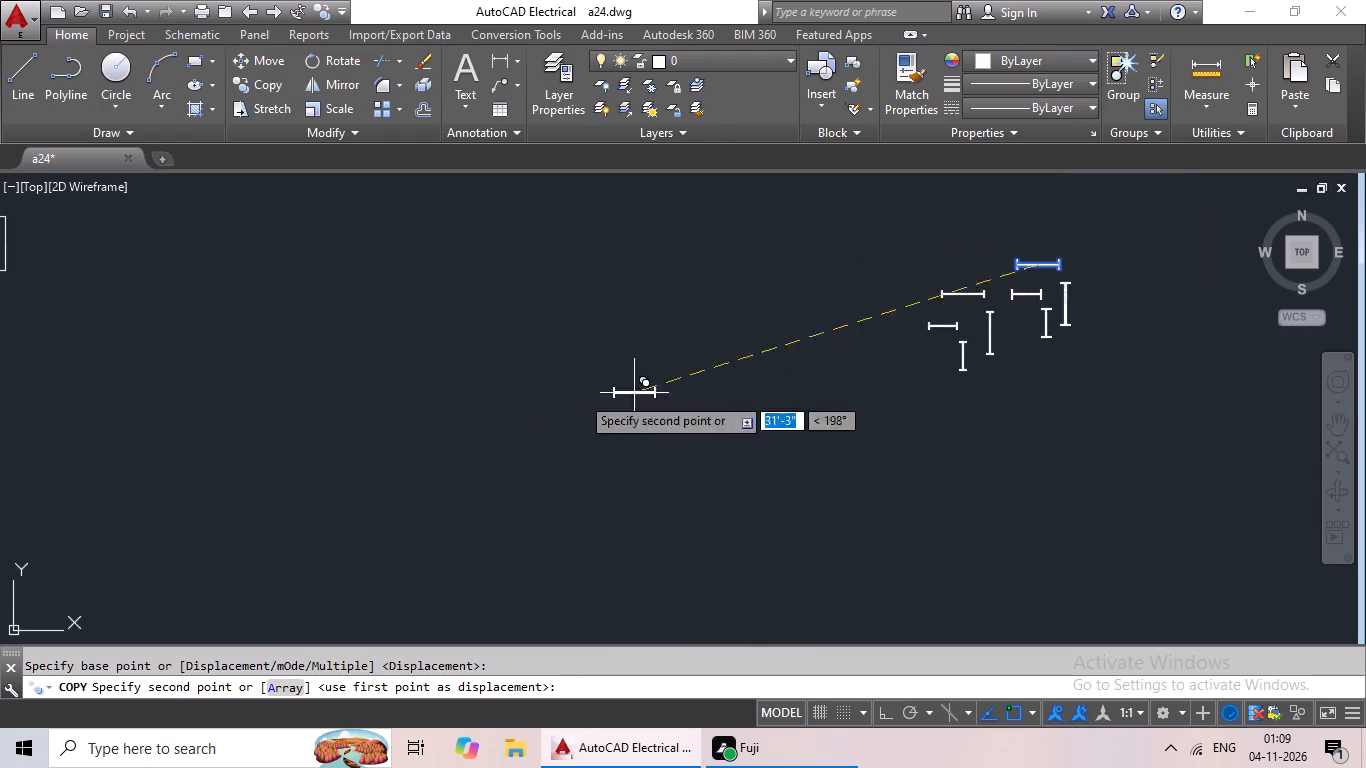
pyautogui.scroll(-1, 169, 395)
pyautogui.moveTo(169, 395); pyautogui.dragTo(517, 432, button='middle')
pyautogui.moveTo(304, 407); pyautogui.dragTo(657, 445, button='middle')
pyautogui.scroll(4, 515, 328)
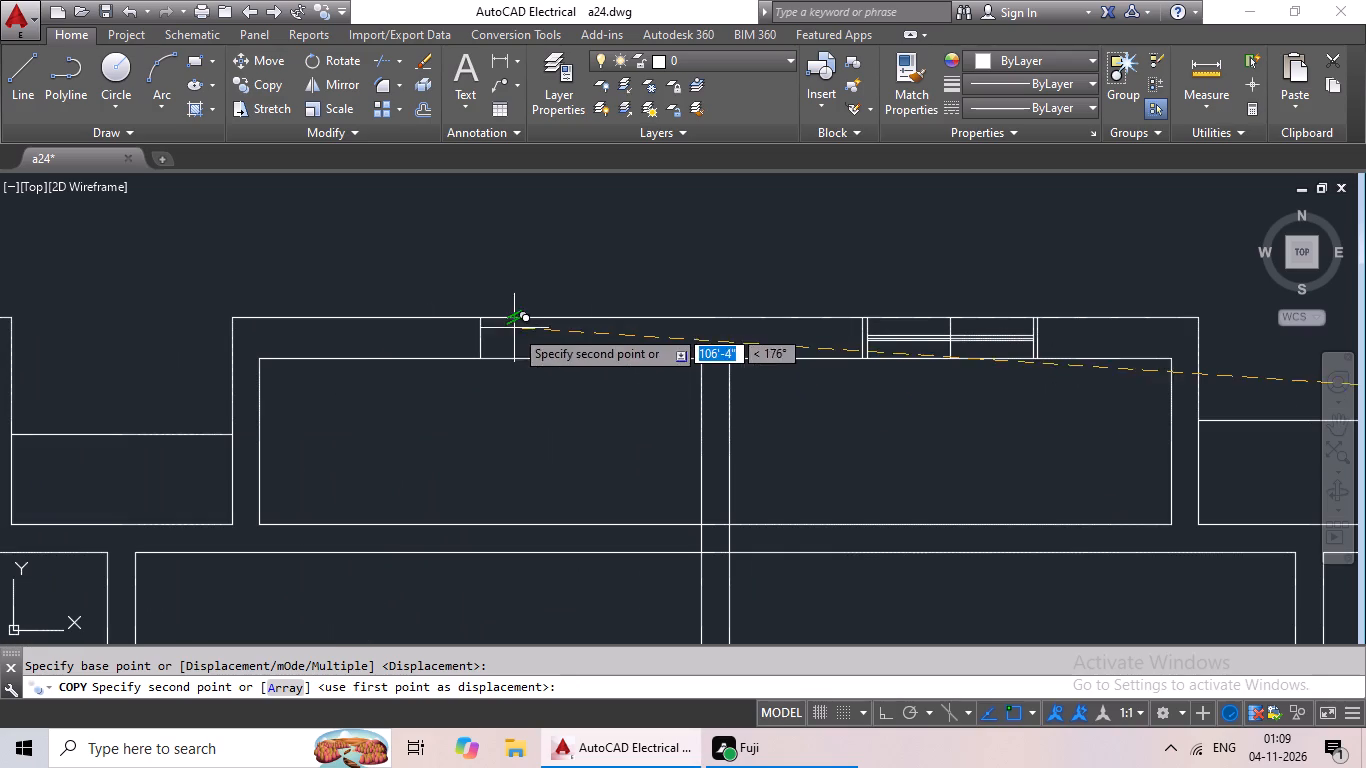
pyautogui.click(477, 342)
# Copy the topmost long horizontal section by its web midpoint to the opening mark in the far-left room's top wall.
pyautogui.scroll(-3, 577, 369)
pyautogui.moveTo(590, 423); pyautogui.dragTo(651, 392, button='middle')
pyautogui.moveTo(781, 423); pyautogui.dragTo(498, 436, button='middle')
pyautogui.scroll(-1, 711, 431)
pyautogui.moveTo(826, 431); pyautogui.dragTo(549, 439, button='middle')
pyautogui.moveTo(757, 446); pyautogui.dragTo(517, 455, button='middle')
pyautogui.scroll(1, 790, 451)
pyautogui.scroll(2, 912, 482)
pyautogui.moveTo(892, 482); pyautogui.dragTo(772, 546, button='middle')
pyautogui.scroll(3, 757, 519)
pyautogui.moveTo(708, 302); pyautogui.dragTo(1050, 350)
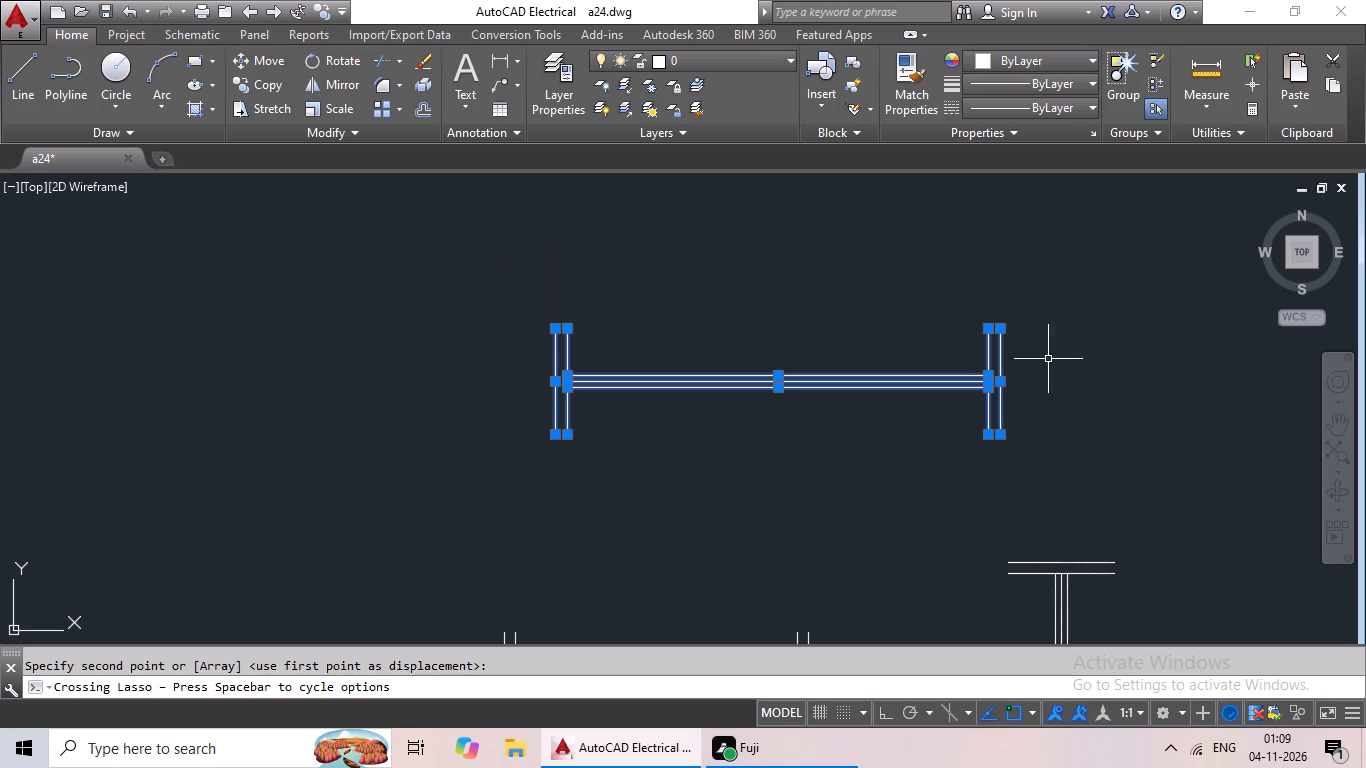
pyautogui.click(264, 90)
pyautogui.scroll(2, 790, 359)
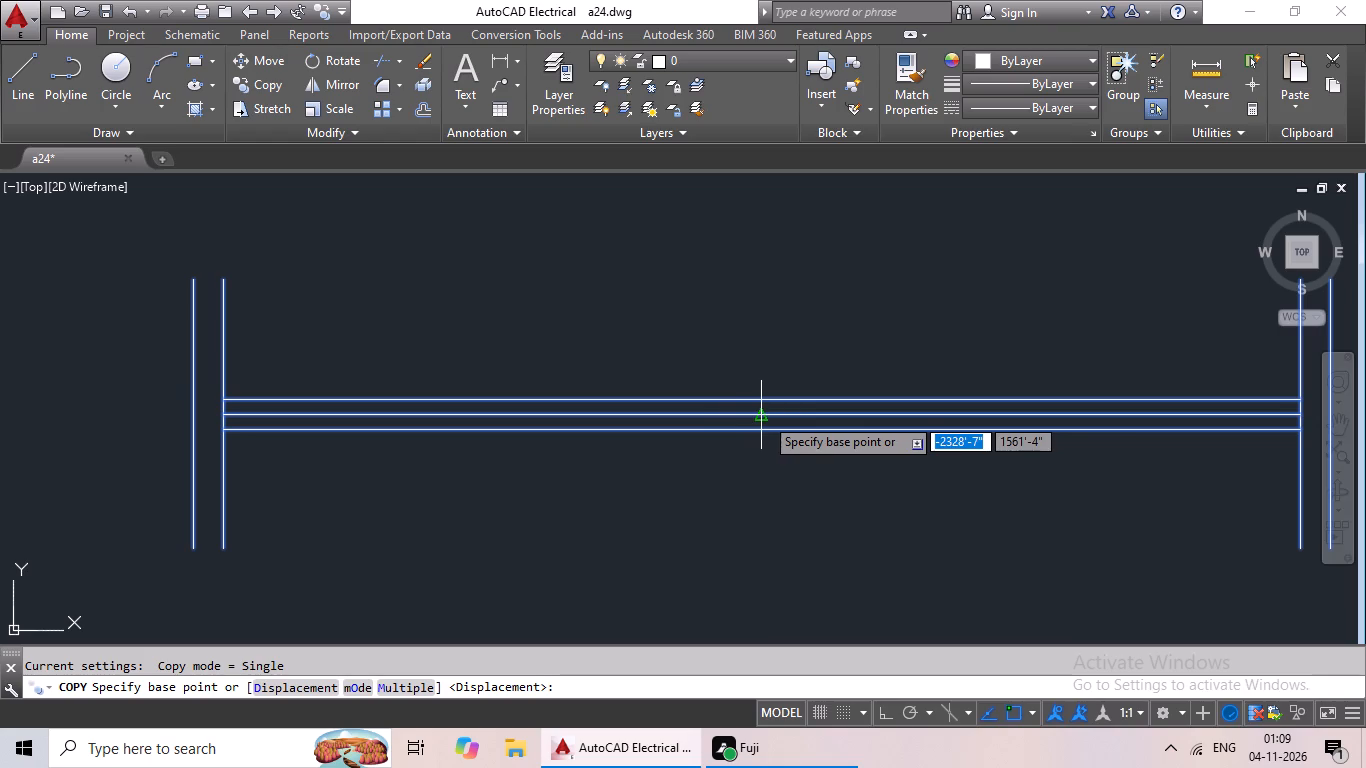
pyautogui.click(765, 415)
pyautogui.scroll(-4, 585, 460)
pyautogui.moveTo(584, 462); pyautogui.dragTo(778, 331, button='middle')
pyautogui.scroll(-2, 390, 381)
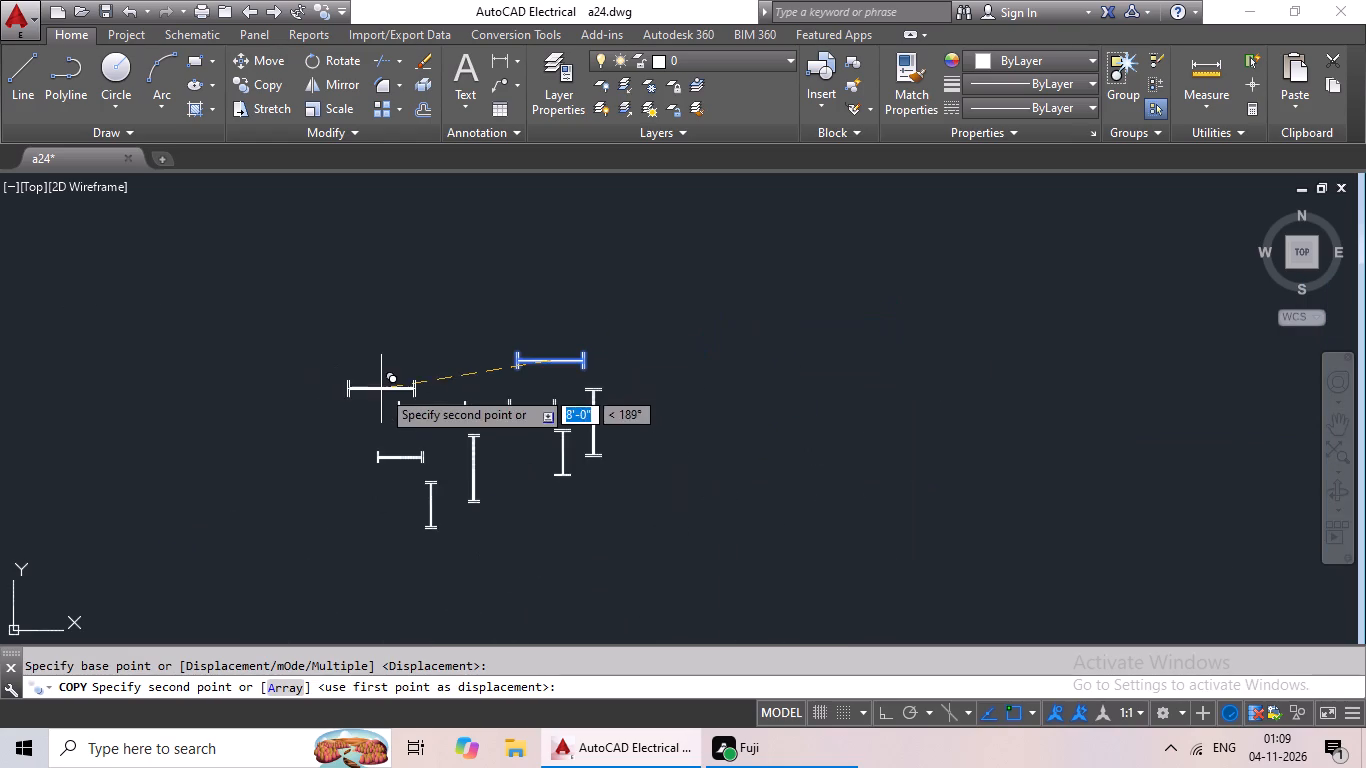
pyautogui.moveTo(381, 389); pyautogui.dragTo(695, 325, button='middle')
pyautogui.scroll(-1, 199, 369)
pyautogui.moveTo(199, 369); pyautogui.dragTo(555, 392, button='middle')
pyautogui.scroll(-2, 310, 426)
pyautogui.moveTo(284, 444); pyautogui.dragTo(588, 465, button='middle')
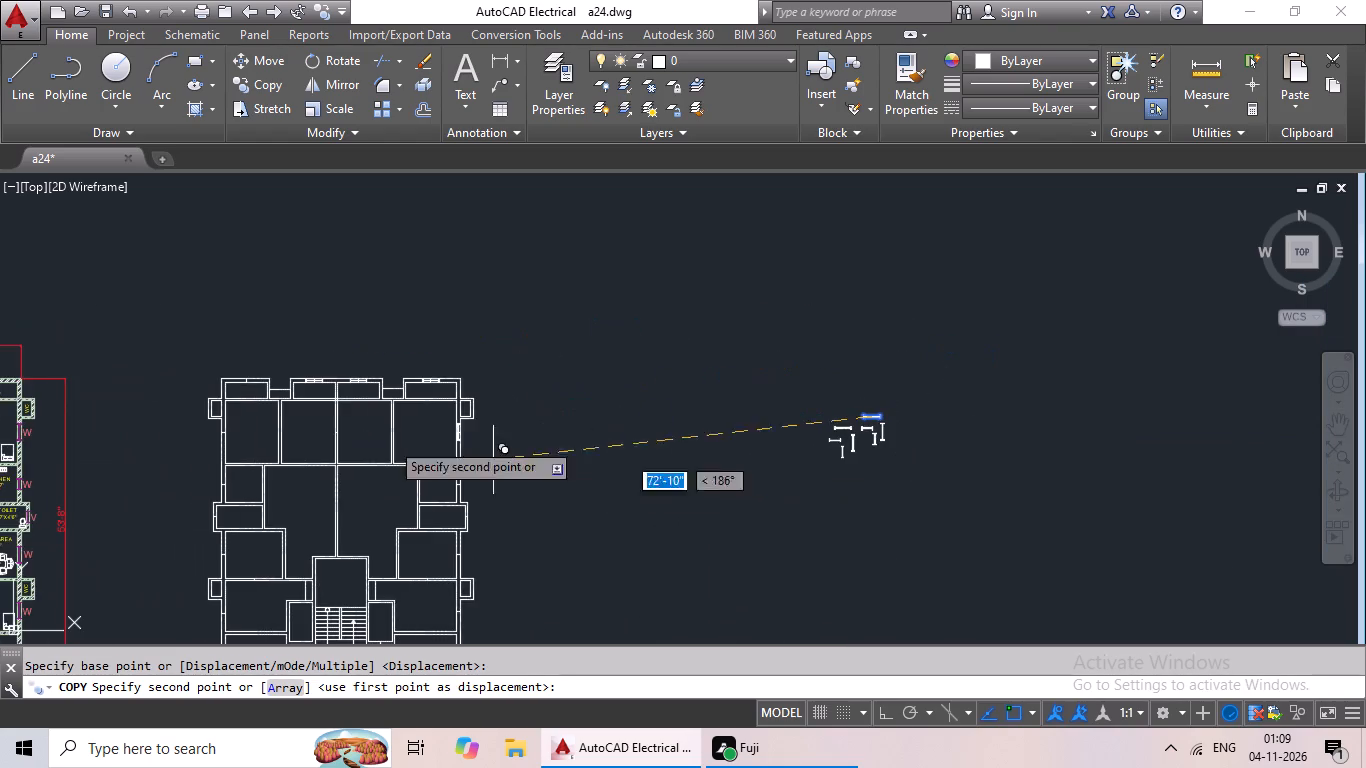
pyautogui.scroll(4, 260, 400)
pyautogui.moveTo(229, 392); pyautogui.dragTo(514, 493, button='middle')
pyautogui.scroll(4, 459, 381)
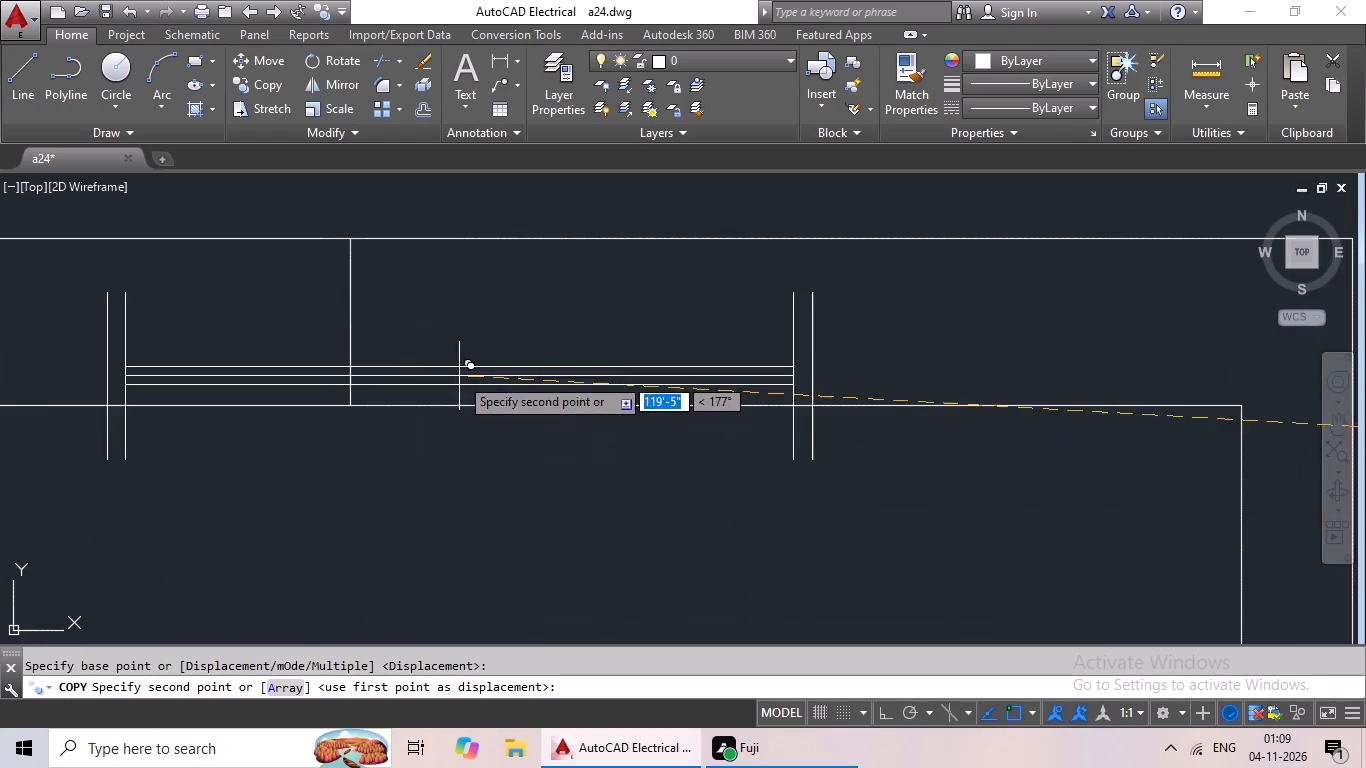
pyautogui.click(348, 321)
# Copy the long vertical section with narrow flanges by its web midpoint to the opening mark in the plan's central wall, between the upper rooms.
pyautogui.scroll(-5, 513, 357)
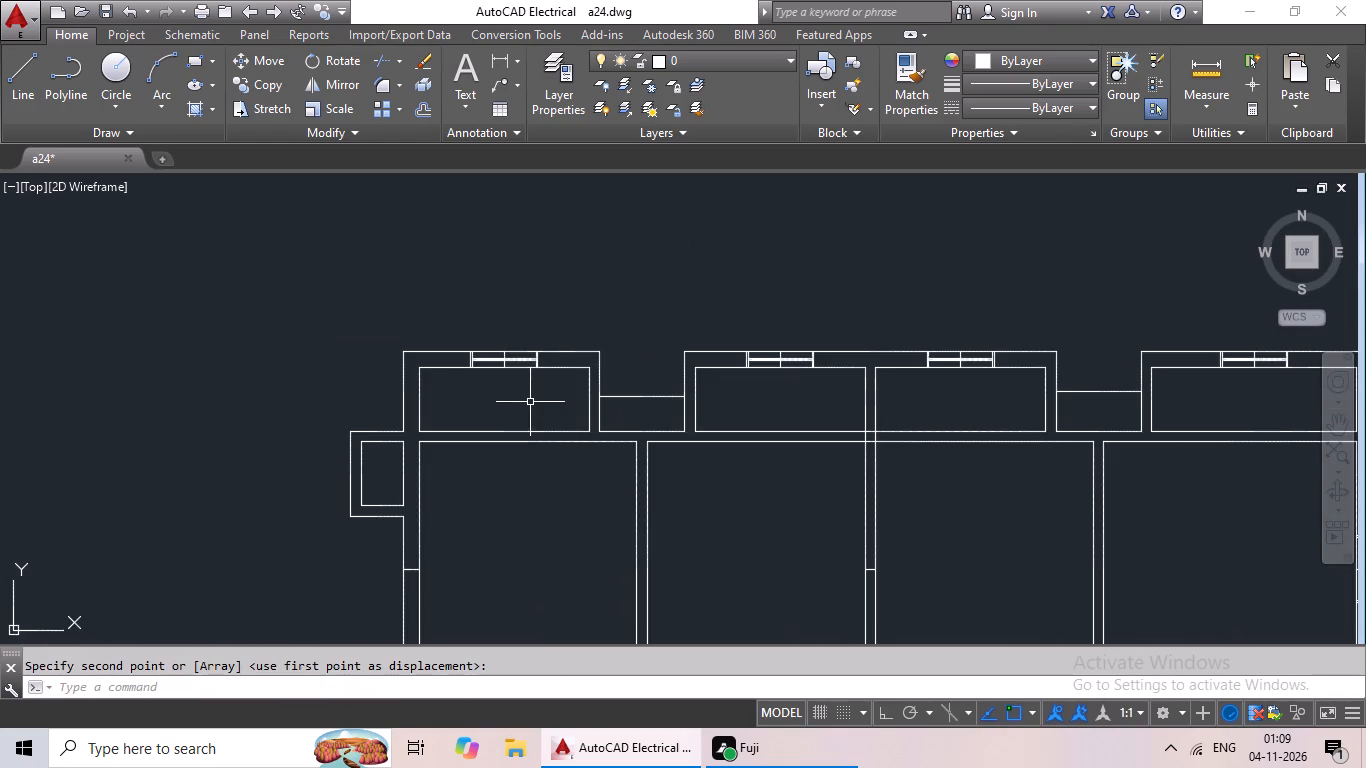
pyautogui.moveTo(542, 451); pyautogui.dragTo(564, 304, button='middle')
pyautogui.scroll(-2, 565, 302)
pyautogui.moveTo(976, 381); pyautogui.dragTo(779, 435, button='middle')
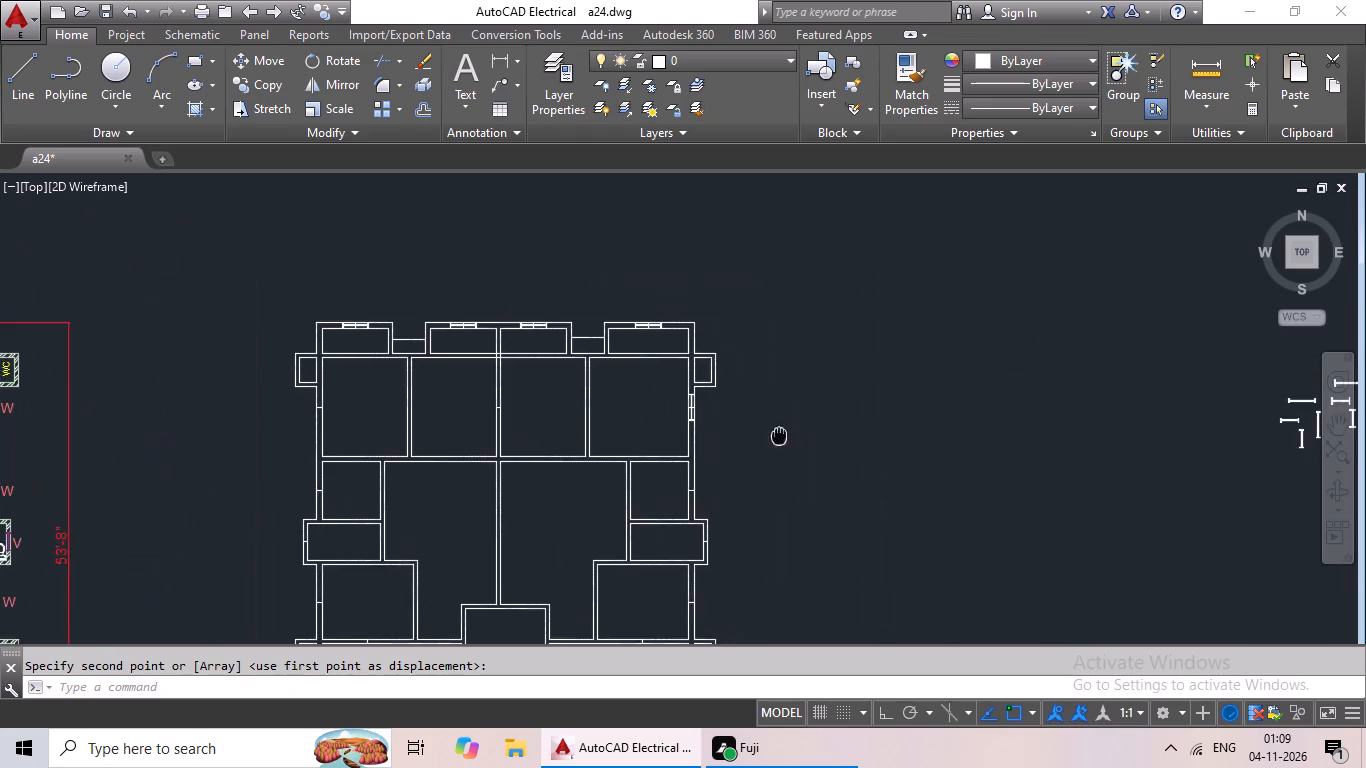
pyautogui.scroll(-2, 749, 426)
pyautogui.moveTo(853, 400); pyautogui.dragTo(759, 407, button='middle')
pyautogui.scroll(4, 927, 431)
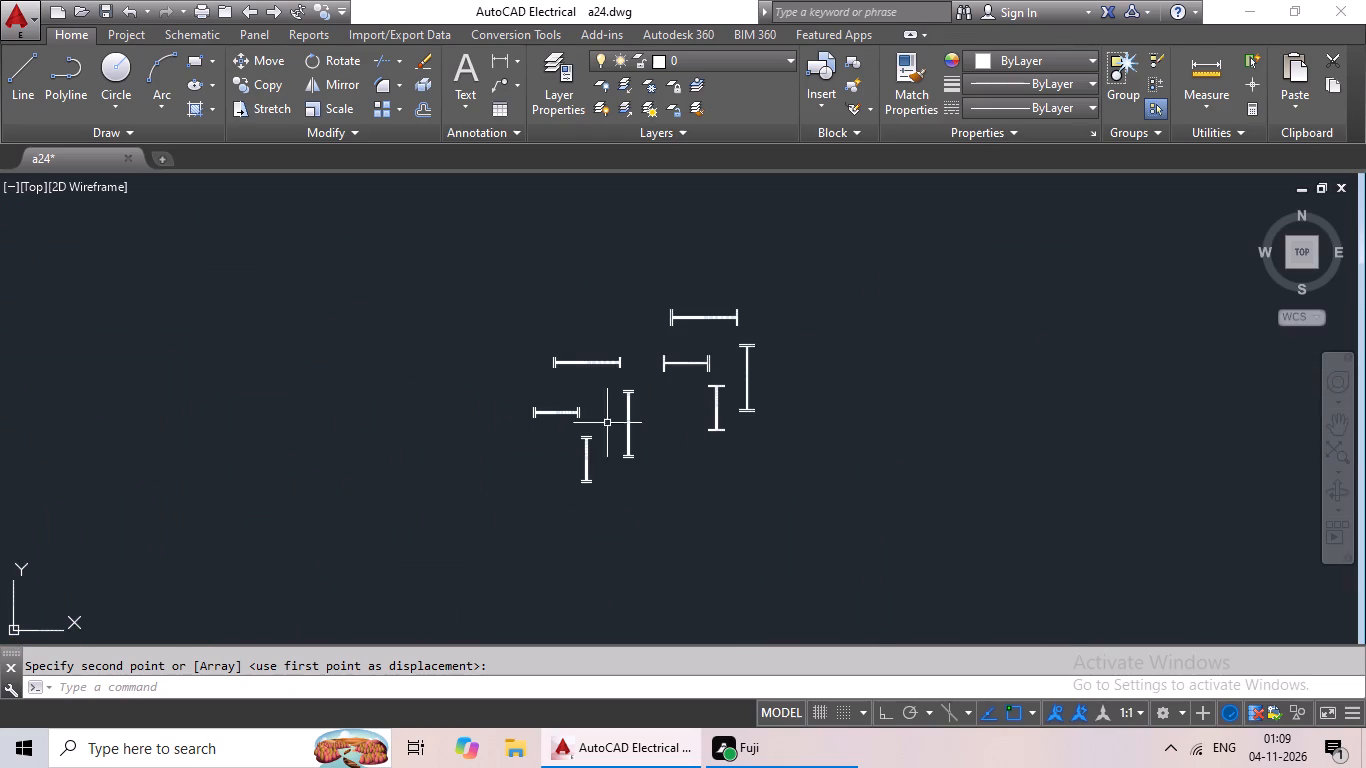
pyautogui.scroll(3, 626, 422)
pyautogui.moveTo(680, 347); pyautogui.dragTo(685, 296, button='middle')
pyautogui.moveTo(702, 214); pyautogui.dragTo(624, 210)
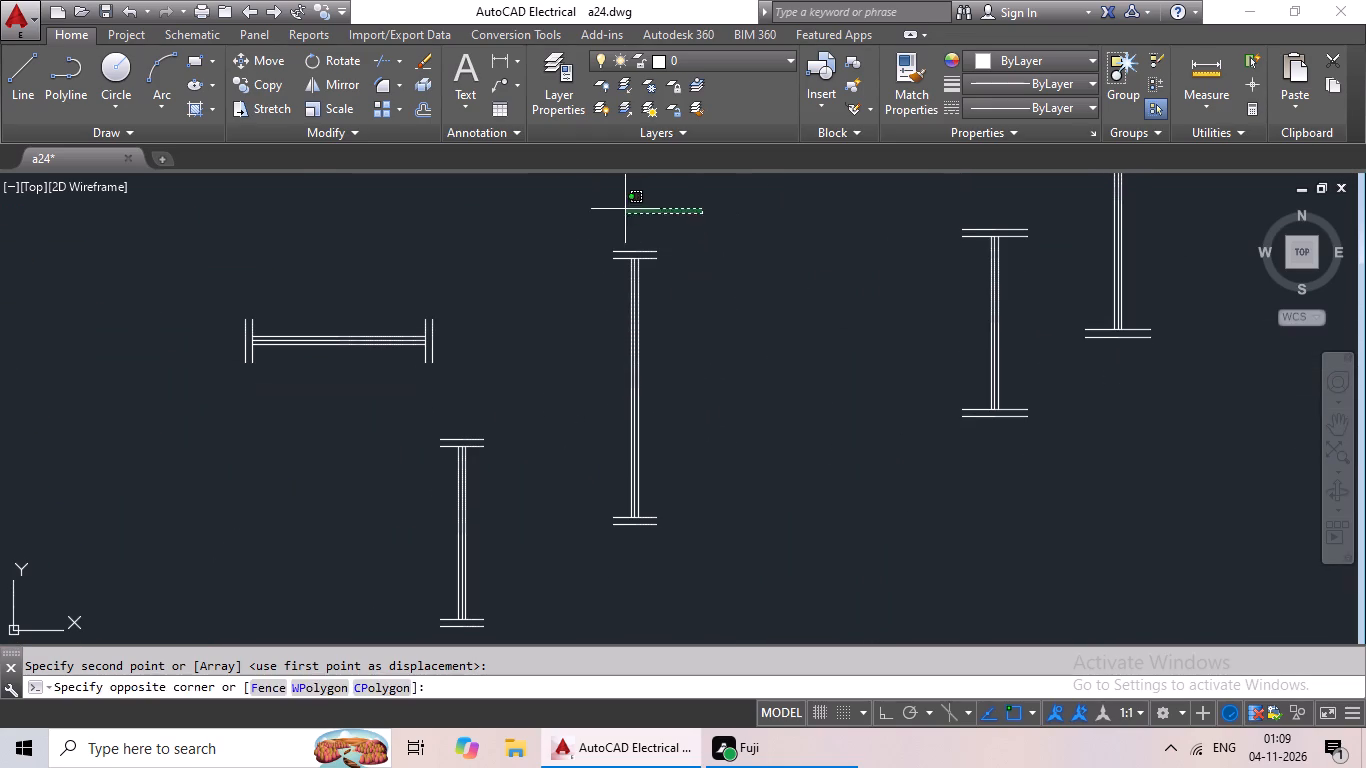
pyautogui.moveTo(624, 210); pyautogui.dragTo(687, 511)
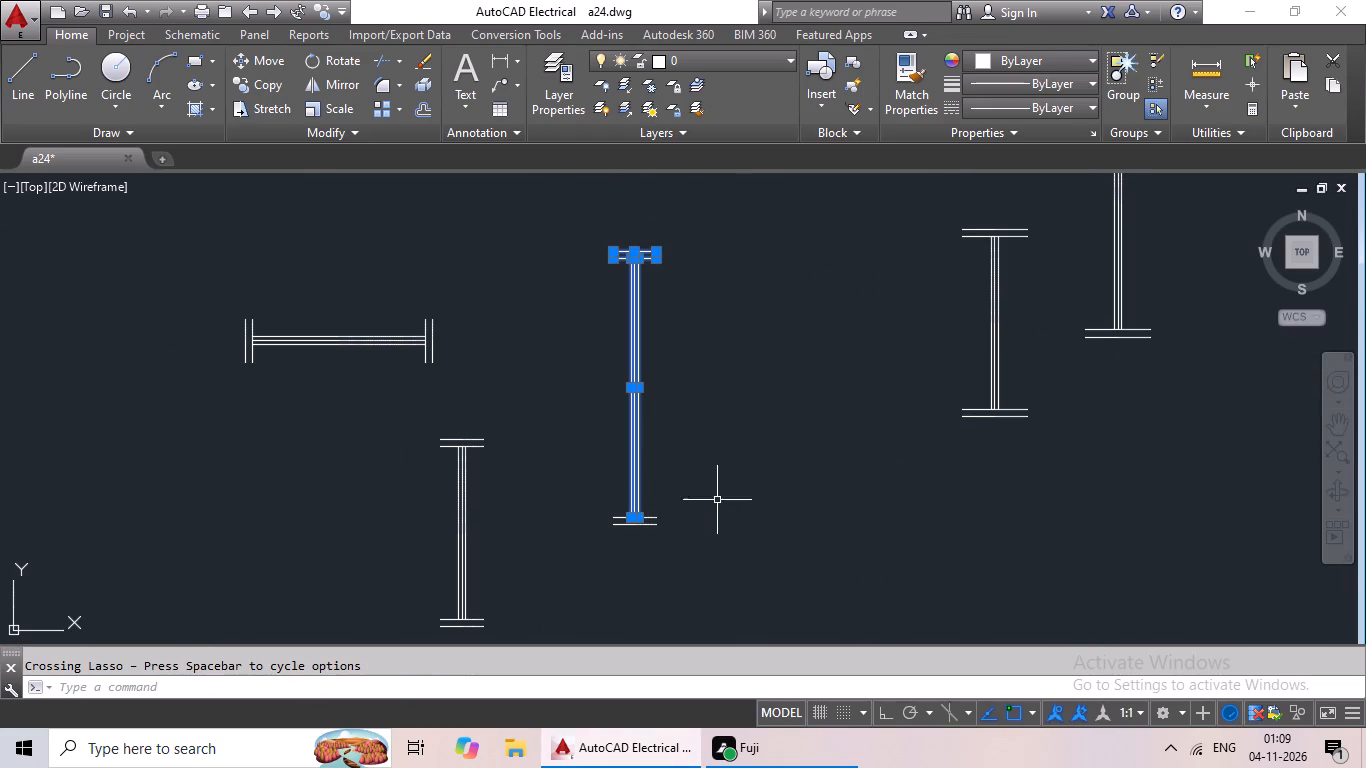
pyautogui.moveTo(717, 499); pyautogui.dragTo(604, 509)
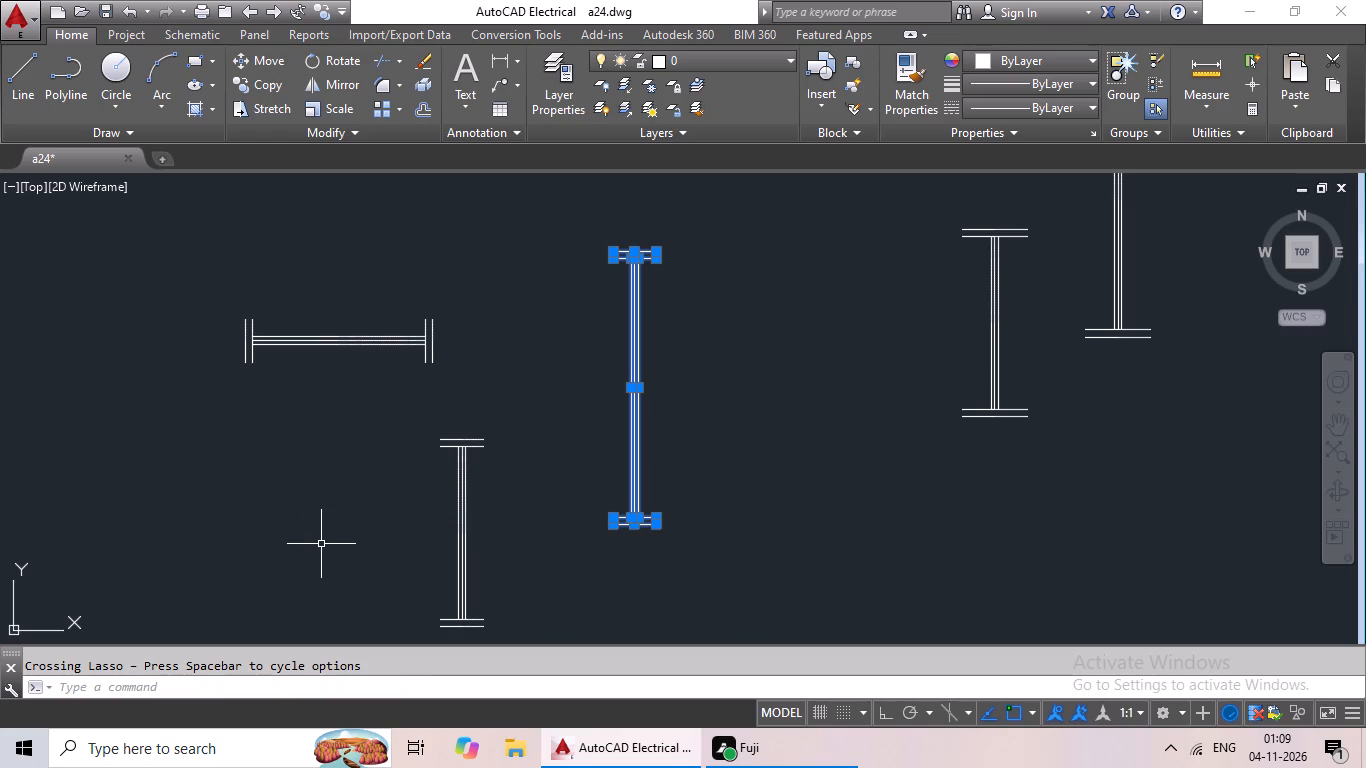
pyautogui.click(281, 89)
pyautogui.scroll(2, 691, 390)
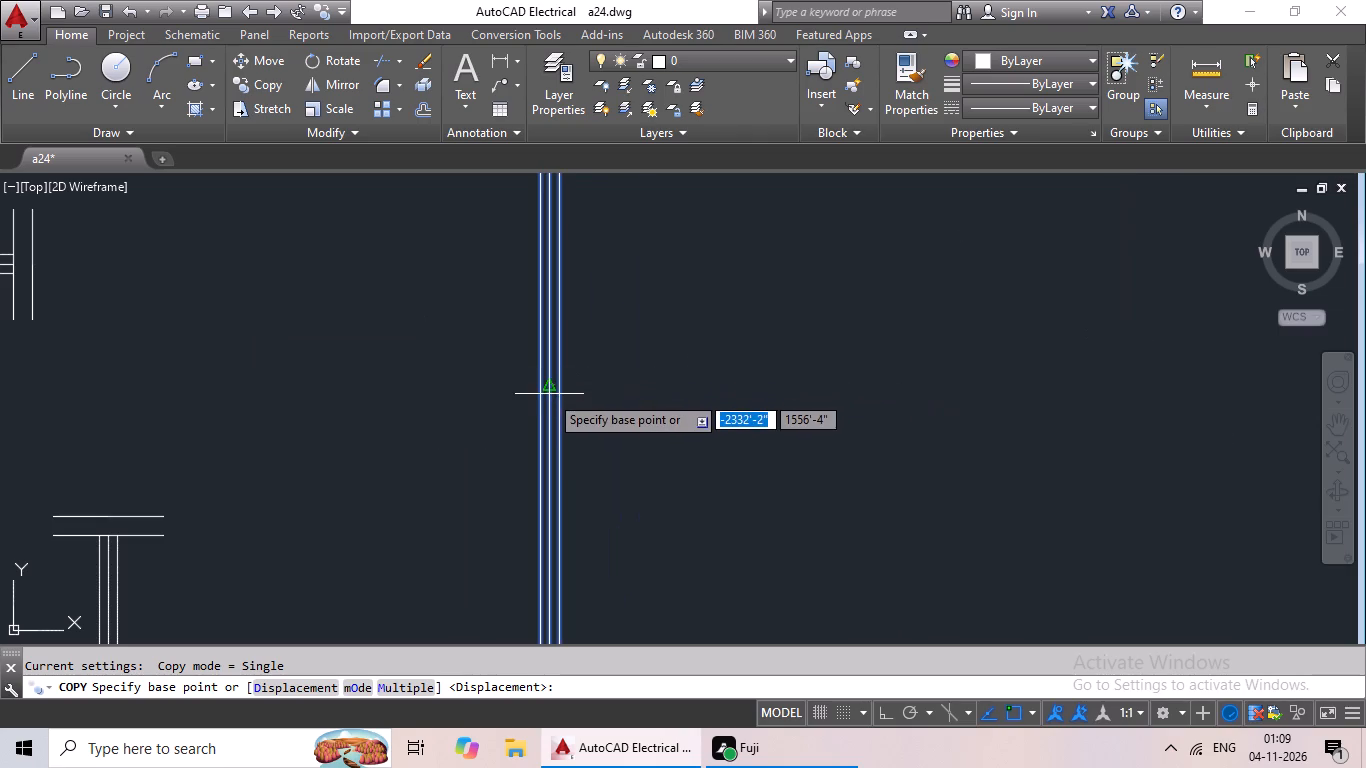
pyautogui.click(549, 389)
pyautogui.scroll(-4, 422, 415)
pyautogui.moveTo(402, 422); pyautogui.dragTo(922, 343, button='middle')
pyautogui.scroll(-1, 563, 413)
pyautogui.moveTo(393, 454); pyautogui.dragTo(817, 370, button='middle')
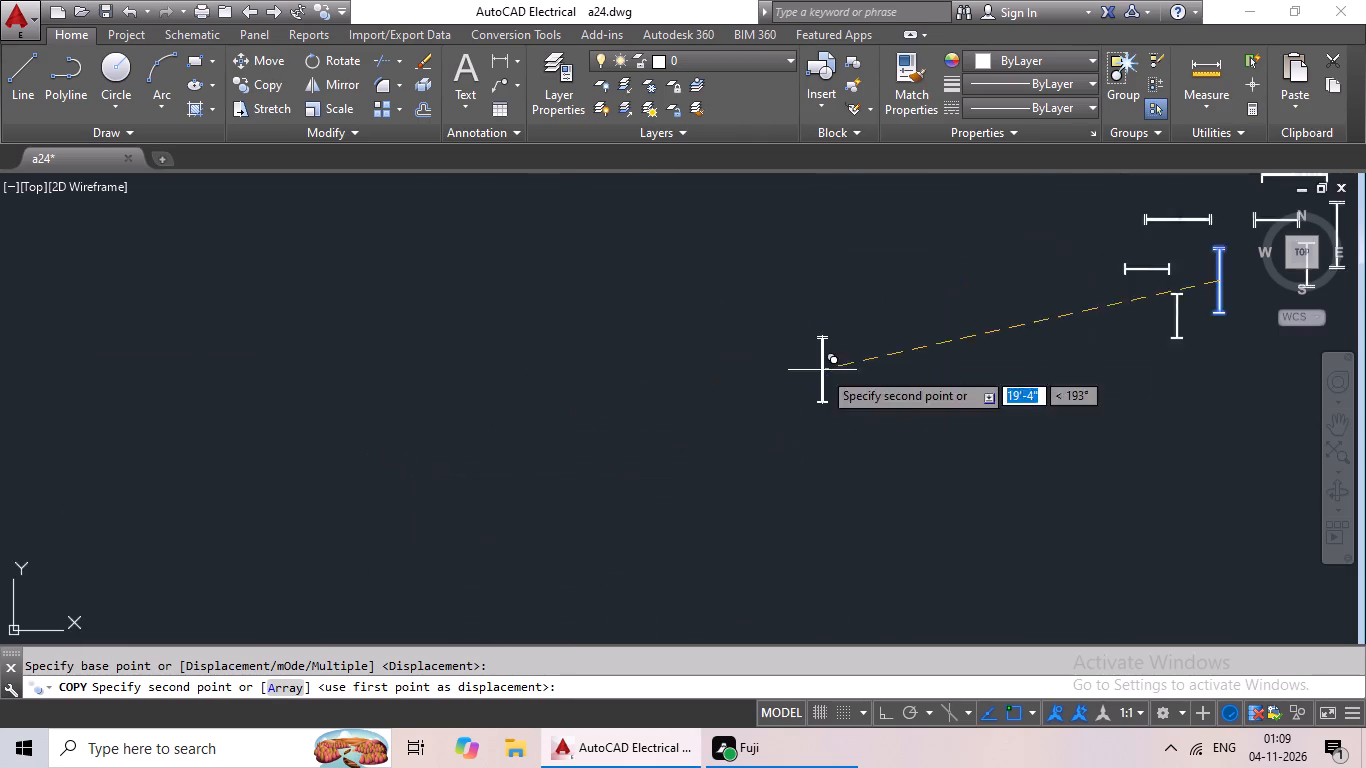
pyautogui.scroll(-2, 593, 421)
pyautogui.moveTo(400, 478); pyautogui.dragTo(694, 420, button='middle')
pyautogui.scroll(-2, 640, 450)
pyautogui.moveTo(640, 450); pyautogui.dragTo(763, 419, button='middle')
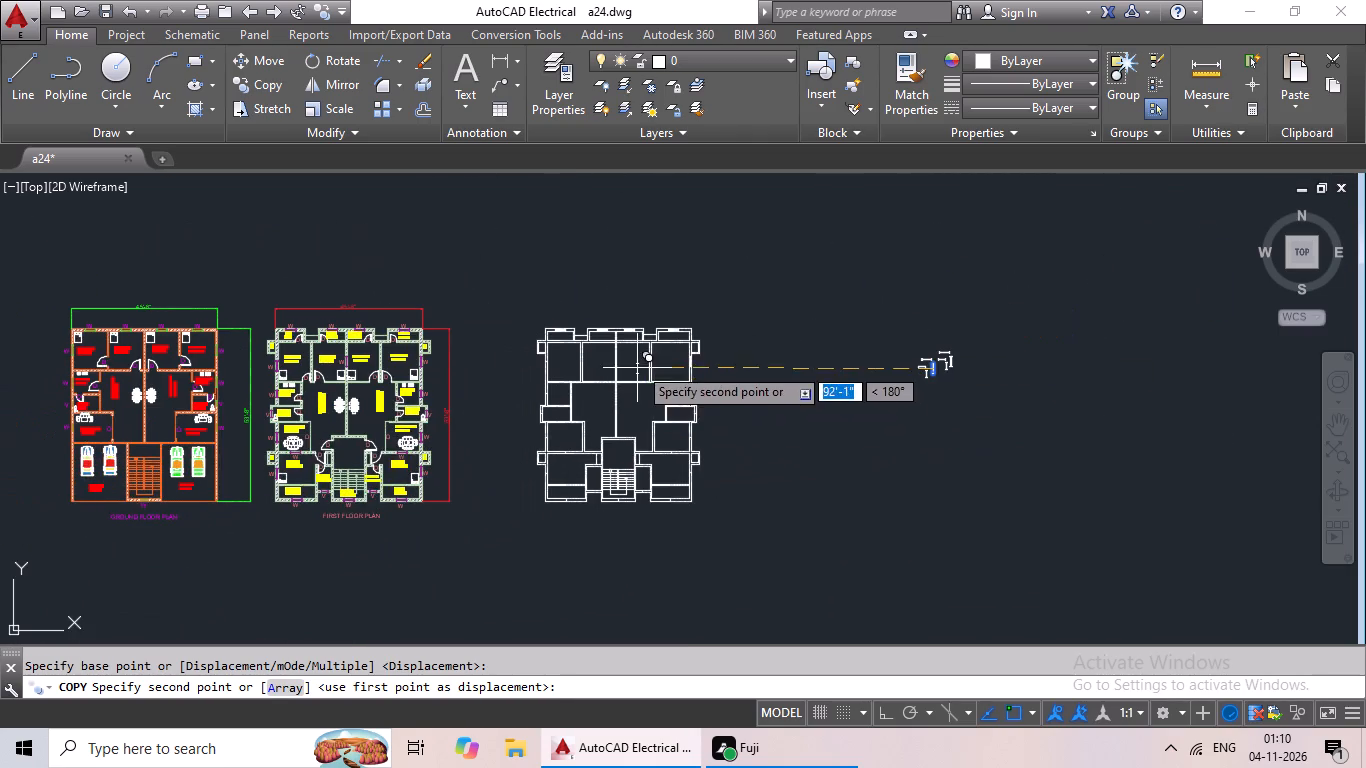
pyautogui.scroll(4, 646, 348)
pyautogui.scroll(2, 432, 441)
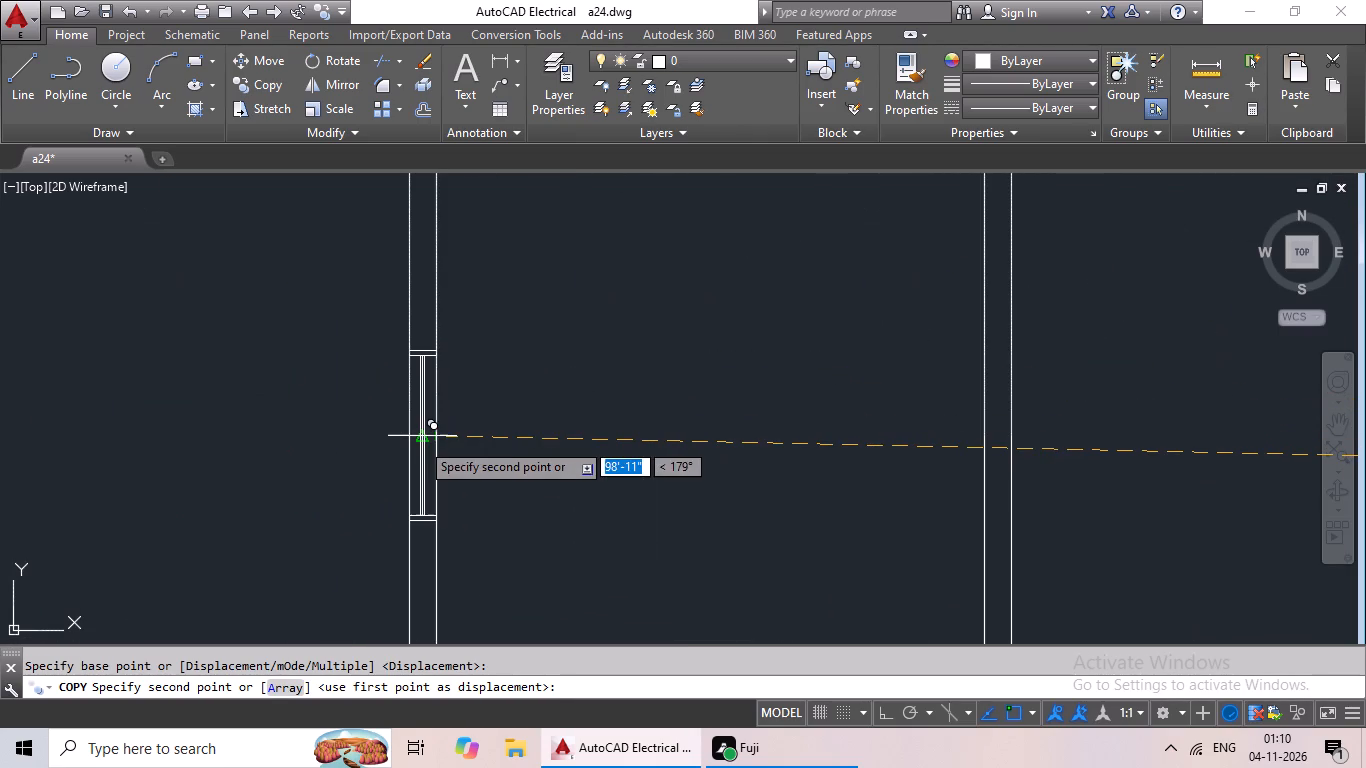
pyautogui.click(420, 441)
# Copy the rightmost long vertical section by its web midpoint to the opening mark in the left outer wall, below the upper projecting box.
pyautogui.scroll(-4, 757, 417)
pyautogui.moveTo(776, 429); pyautogui.dragTo(701, 428, button='middle')
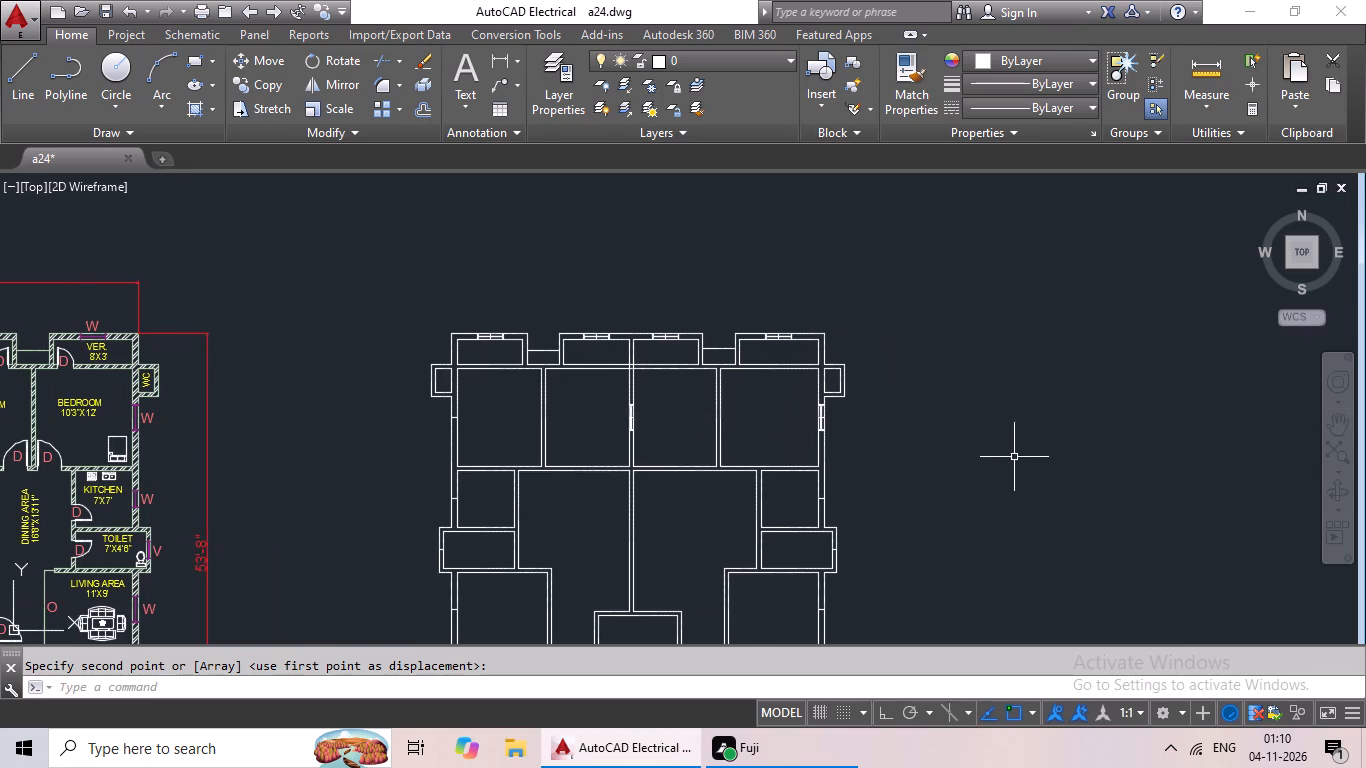
pyautogui.moveTo(997, 457); pyautogui.dragTo(622, 463, button='middle')
pyautogui.scroll(-1, 710, 439)
pyautogui.scroll(5, 947, 454)
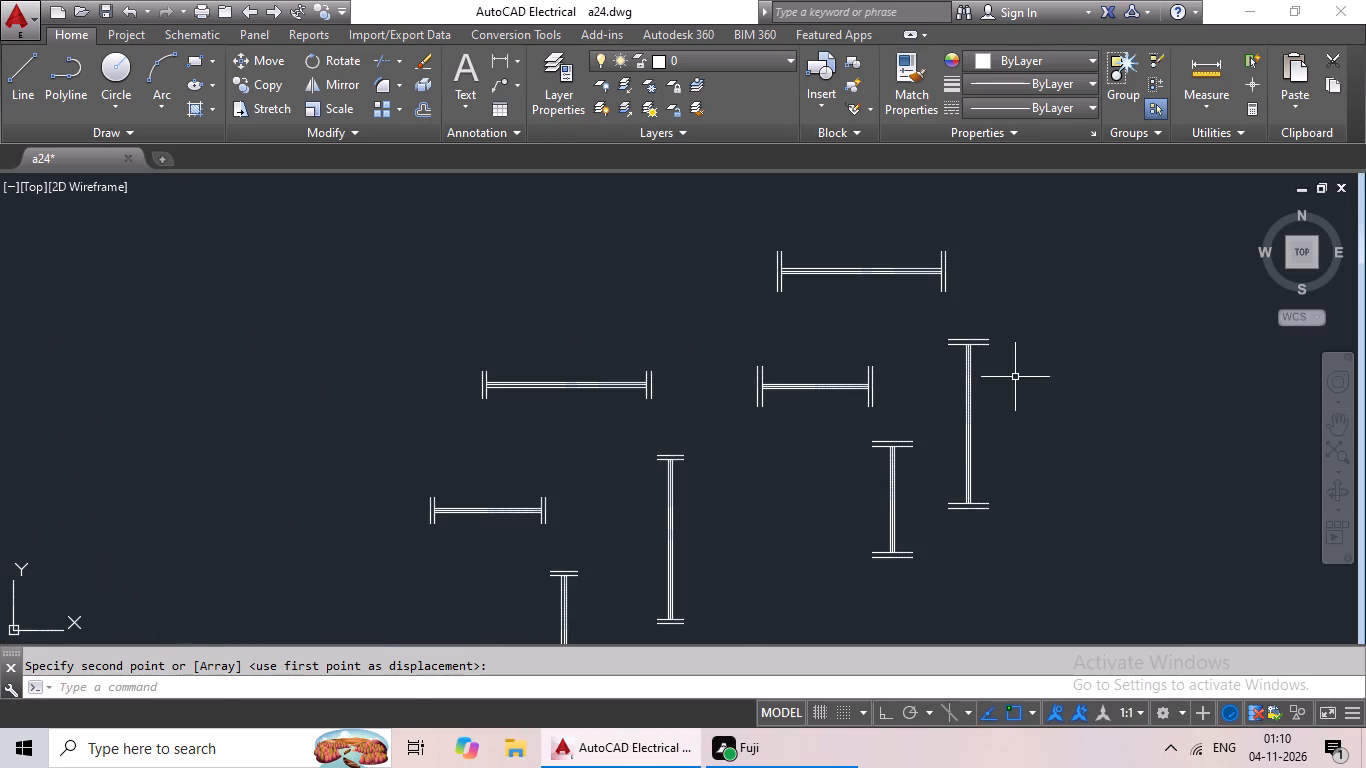
pyautogui.moveTo(1047, 326); pyautogui.dragTo(1019, 526)
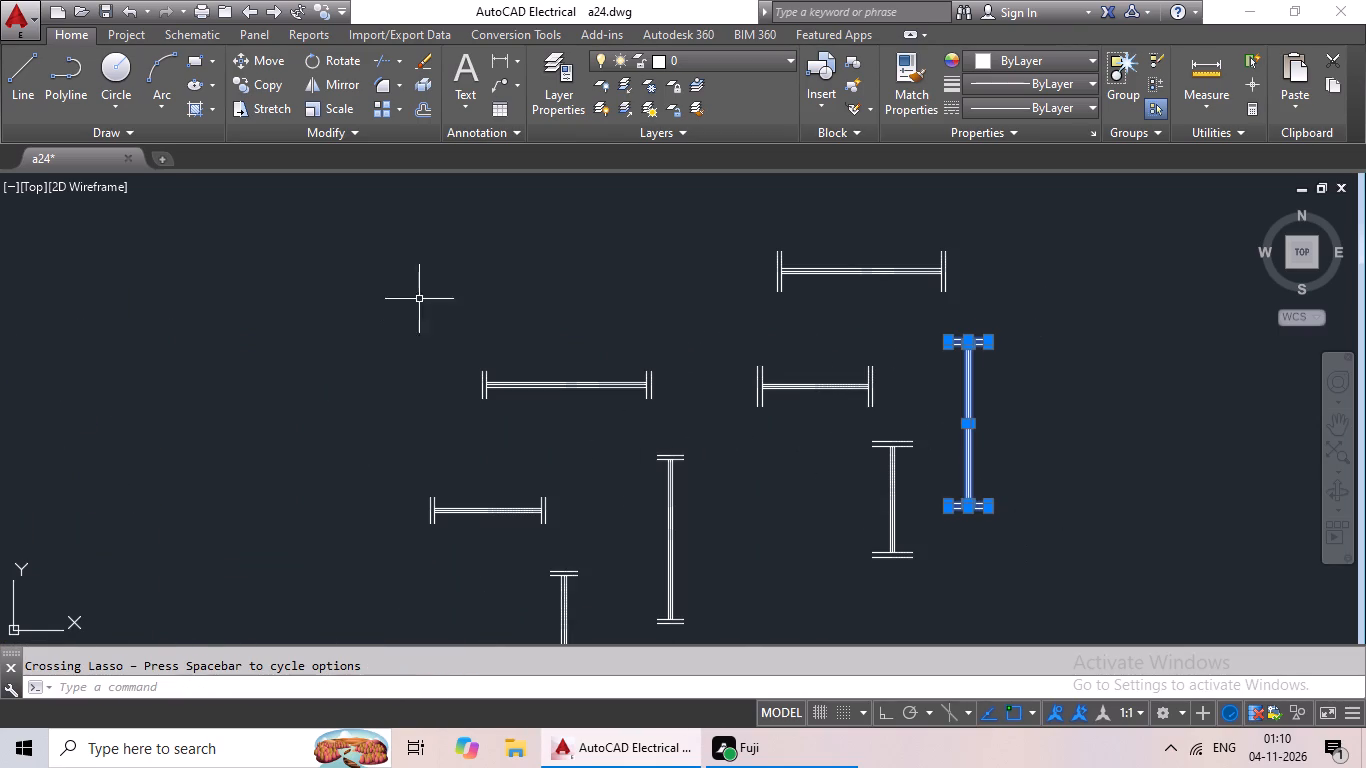
pyautogui.click(276, 89)
pyautogui.scroll(3, 1032, 447)
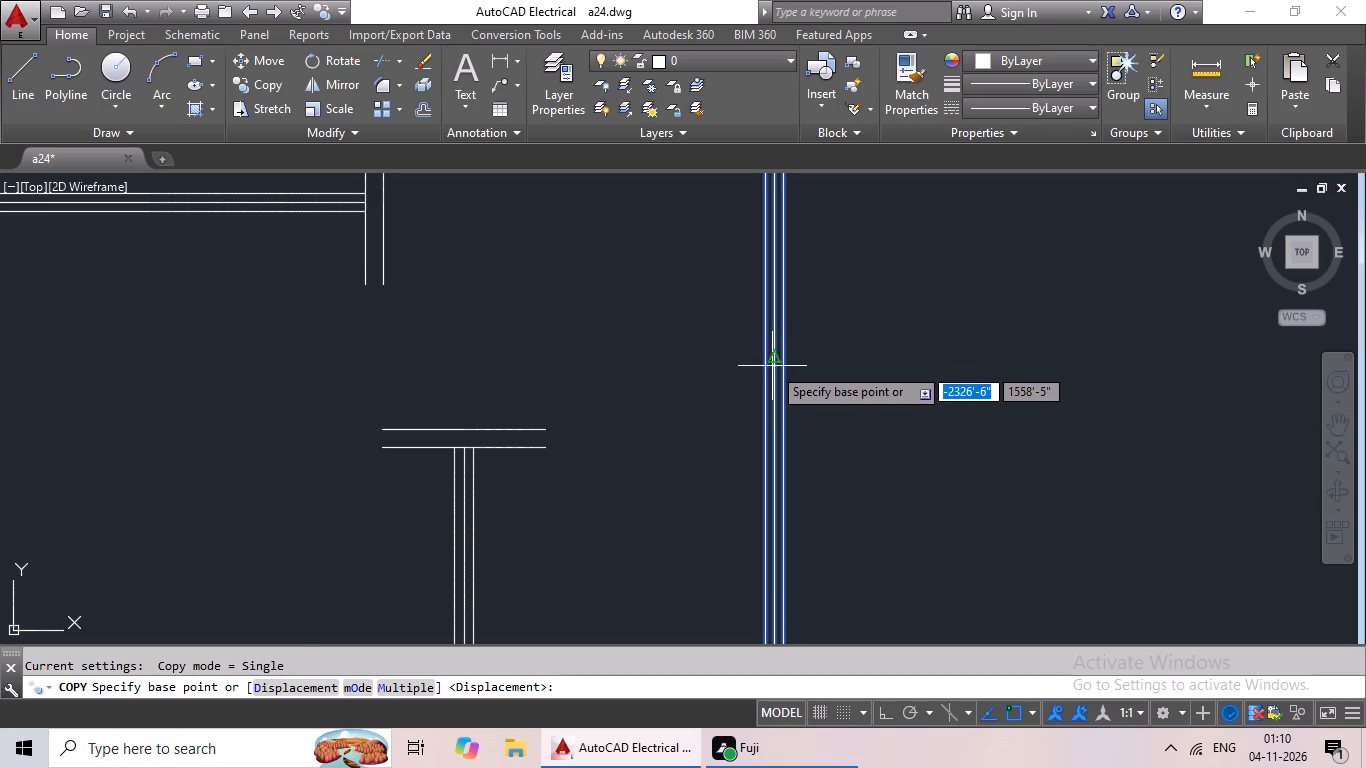
pyautogui.scroll(-2, 773, 358)
pyautogui.scroll(3, 774, 379)
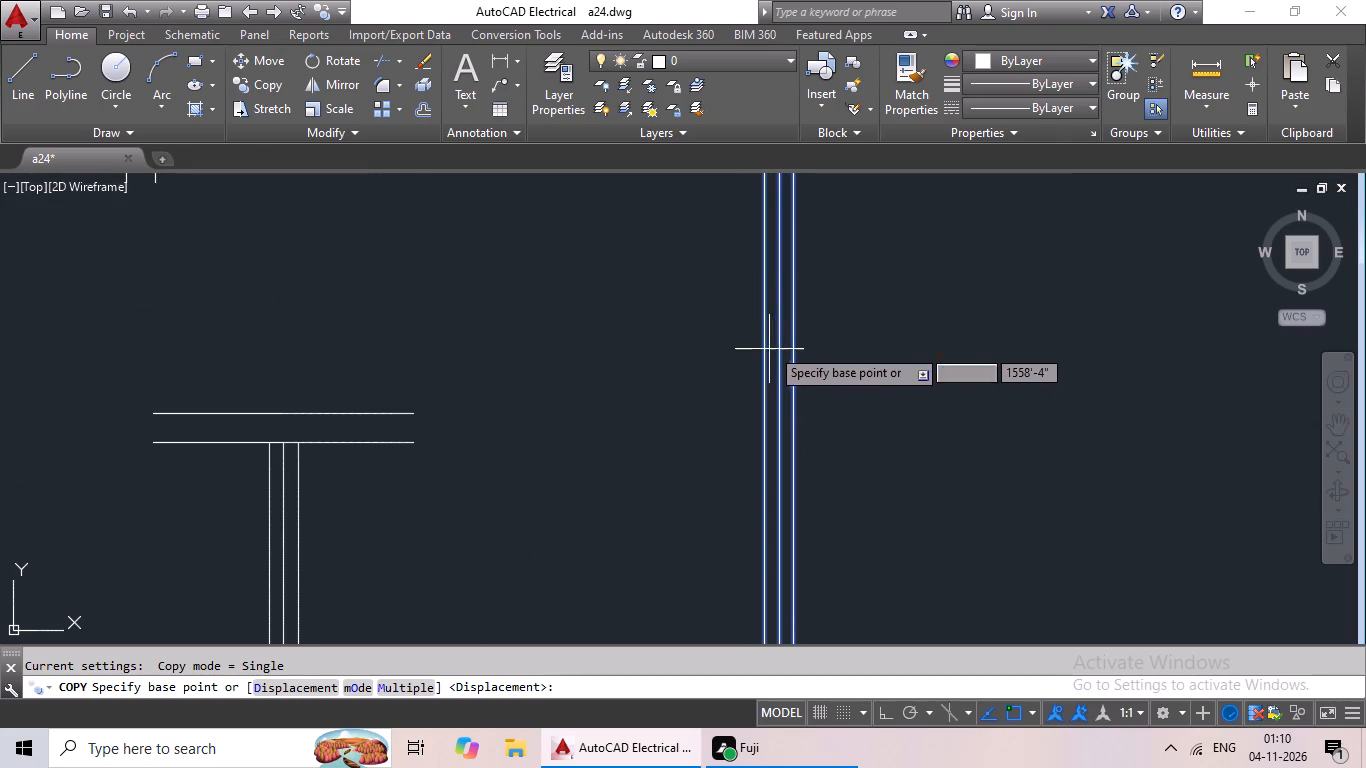
pyautogui.scroll(-1, 778, 321)
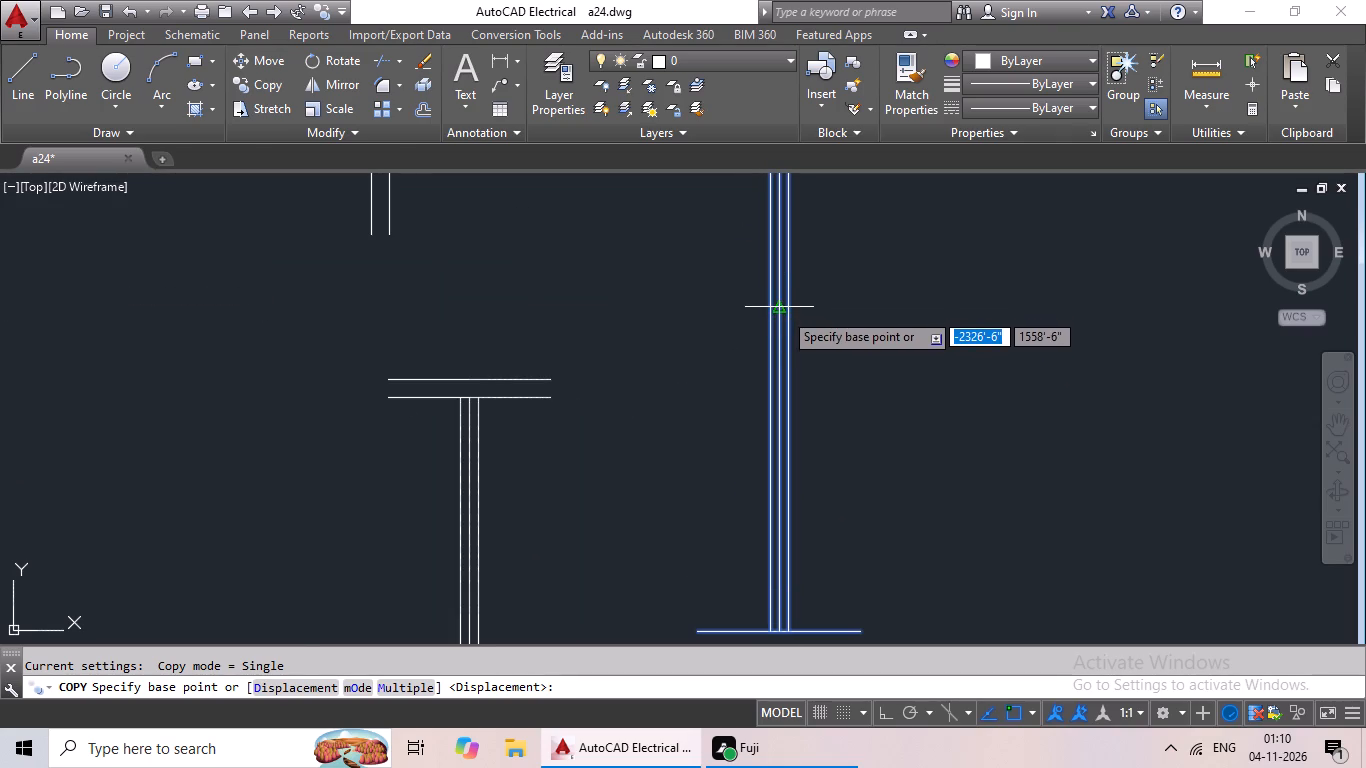
pyautogui.moveTo(783, 311); pyautogui.dragTo(753, 322)
pyautogui.scroll(-2, 418, 393)
pyautogui.moveTo(418, 393); pyautogui.dragTo(709, 357, button='middle')
pyautogui.scroll(-2, 507, 413)
pyautogui.moveTo(446, 442); pyautogui.dragTo(854, 421, button='middle')
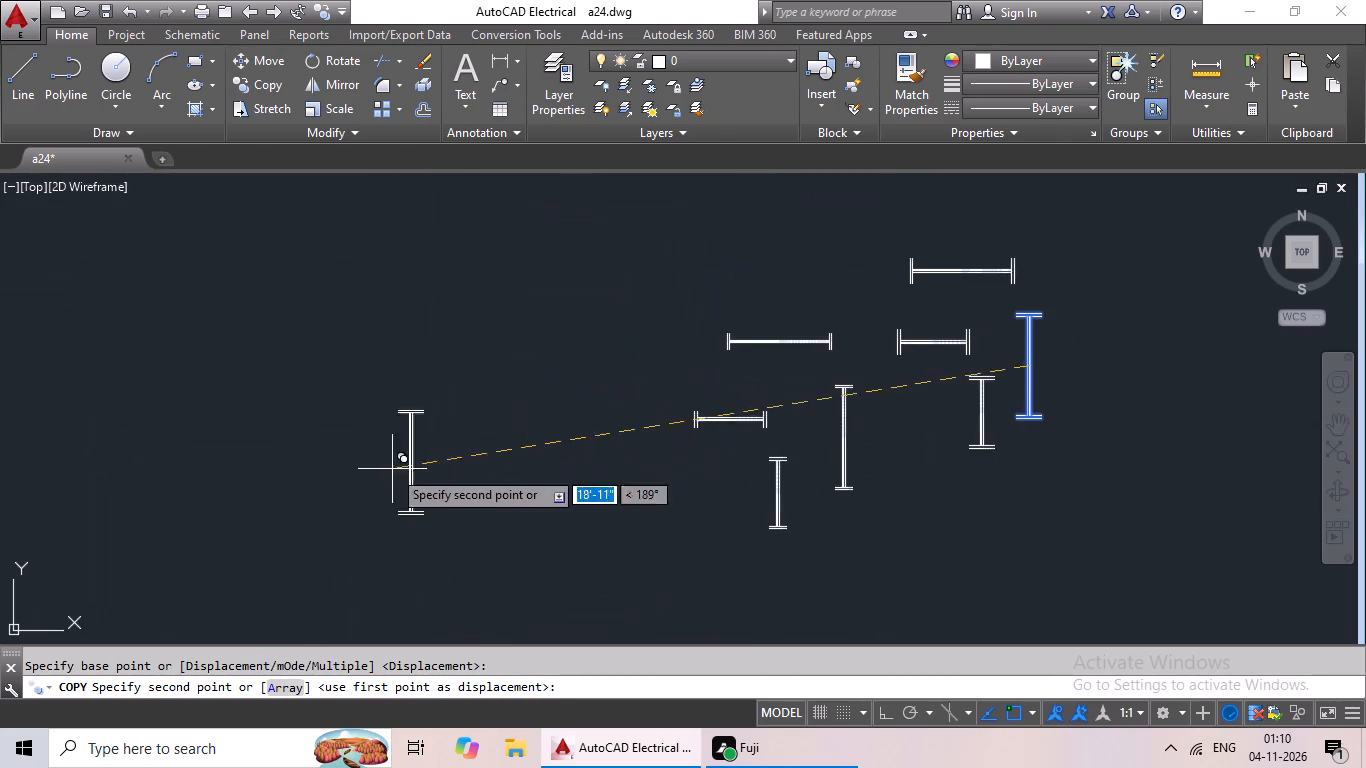
pyautogui.moveTo(380, 475); pyautogui.dragTo(886, 461, button='middle')
pyautogui.scroll(-2, 438, 496)
pyautogui.moveTo(431, 501); pyautogui.dragTo(925, 481, button='middle')
pyautogui.moveTo(463, 505); pyautogui.dragTo(1014, 472, button='middle')
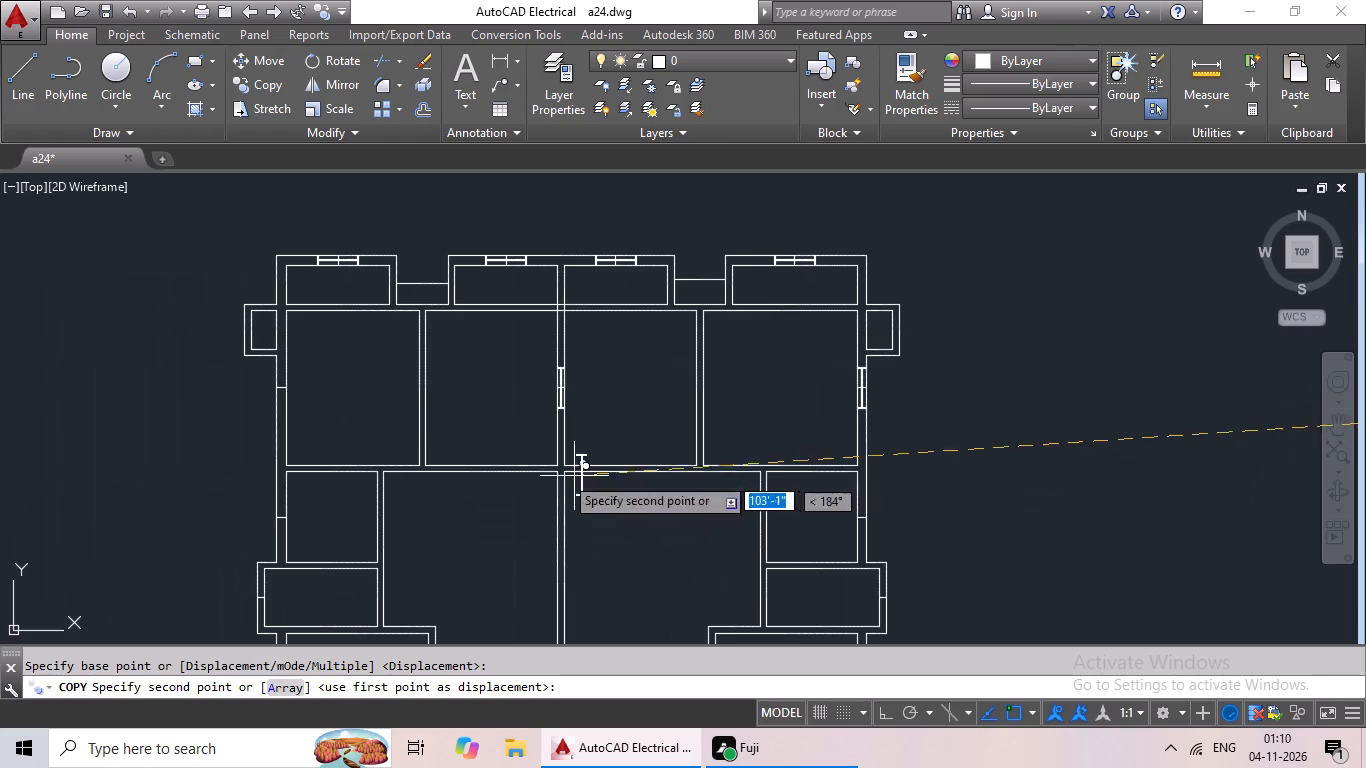
pyautogui.scroll(2, 319, 410)
pyautogui.click(224, 360)
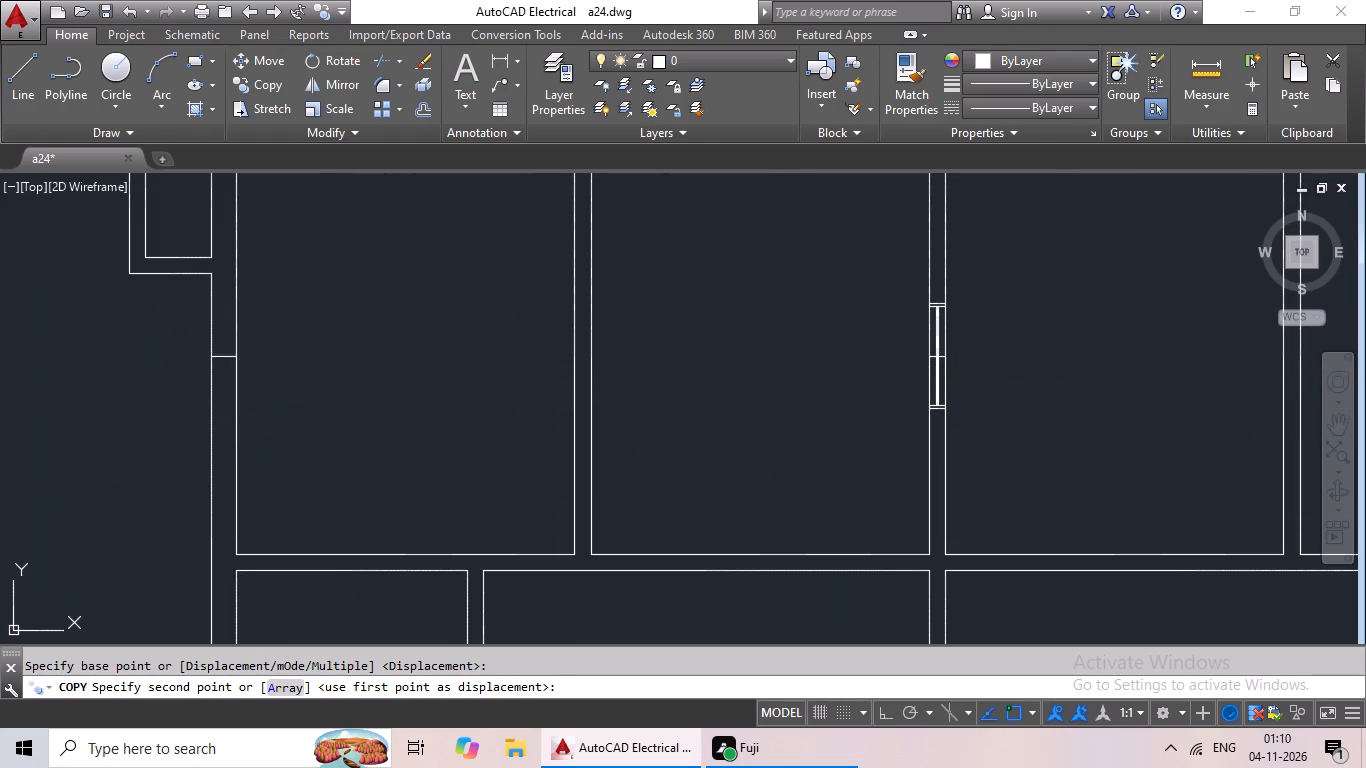
# Copy the rightmost long vertical section by its web midpoint to the right outer wall's opening mark just above the middle projecting room.
pyautogui.scroll(-2, 393, 385)
pyautogui.moveTo(451, 412); pyautogui.dragTo(491, 331, button='middle')
pyautogui.scroll(-1, 597, 387)
pyautogui.moveTo(714, 428); pyautogui.dragTo(587, 435, button='middle')
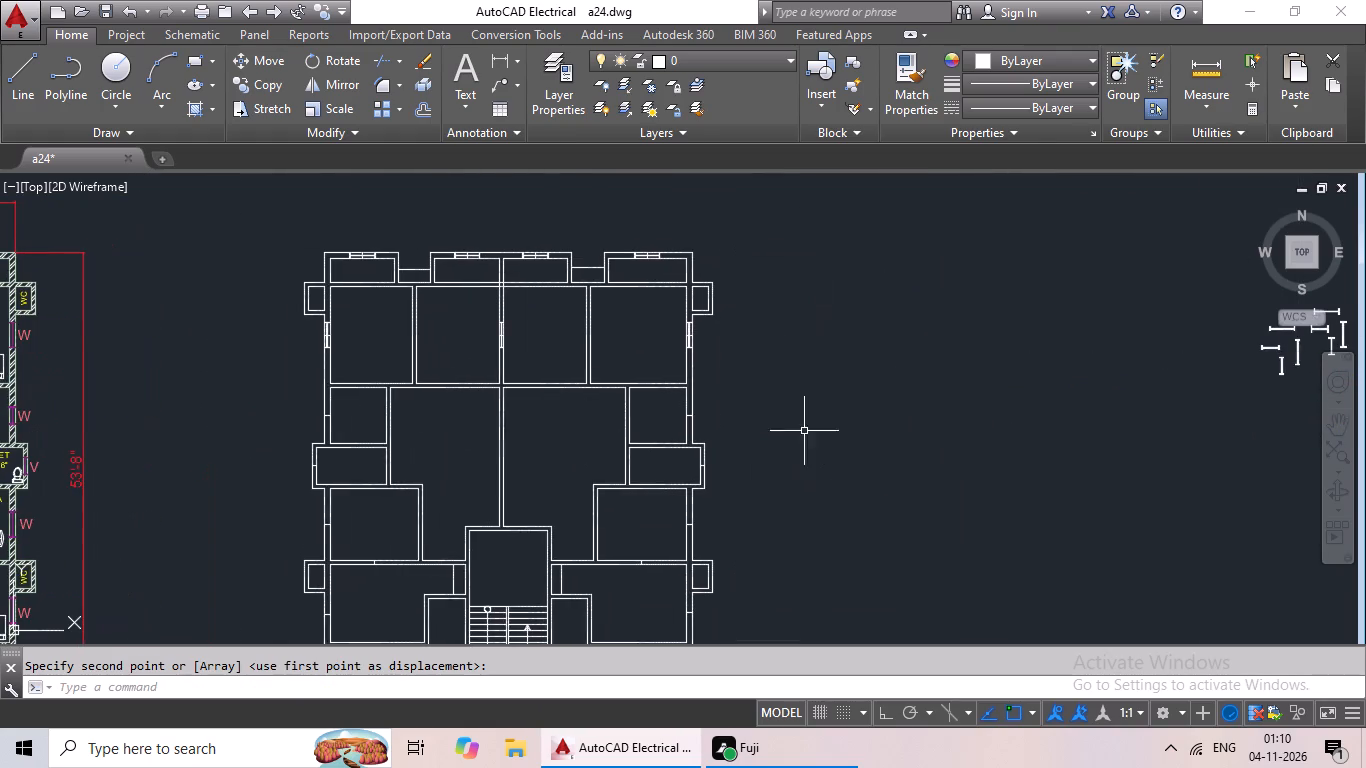
pyautogui.scroll(-1, 846, 422)
pyautogui.moveTo(857, 419); pyautogui.dragTo(747, 397, button='middle')
pyautogui.moveTo(898, 427); pyautogui.dragTo(825, 409, button='middle')
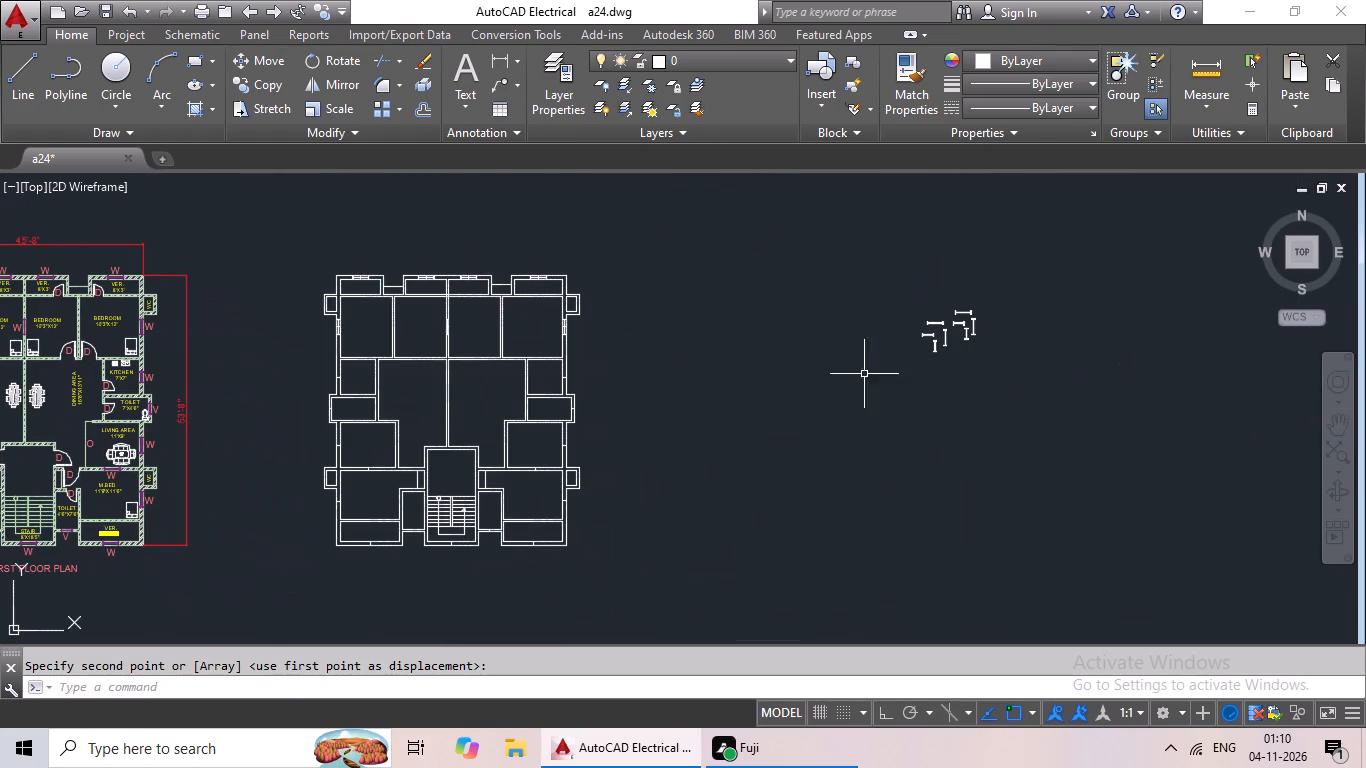
pyautogui.scroll(1, 1049, 333)
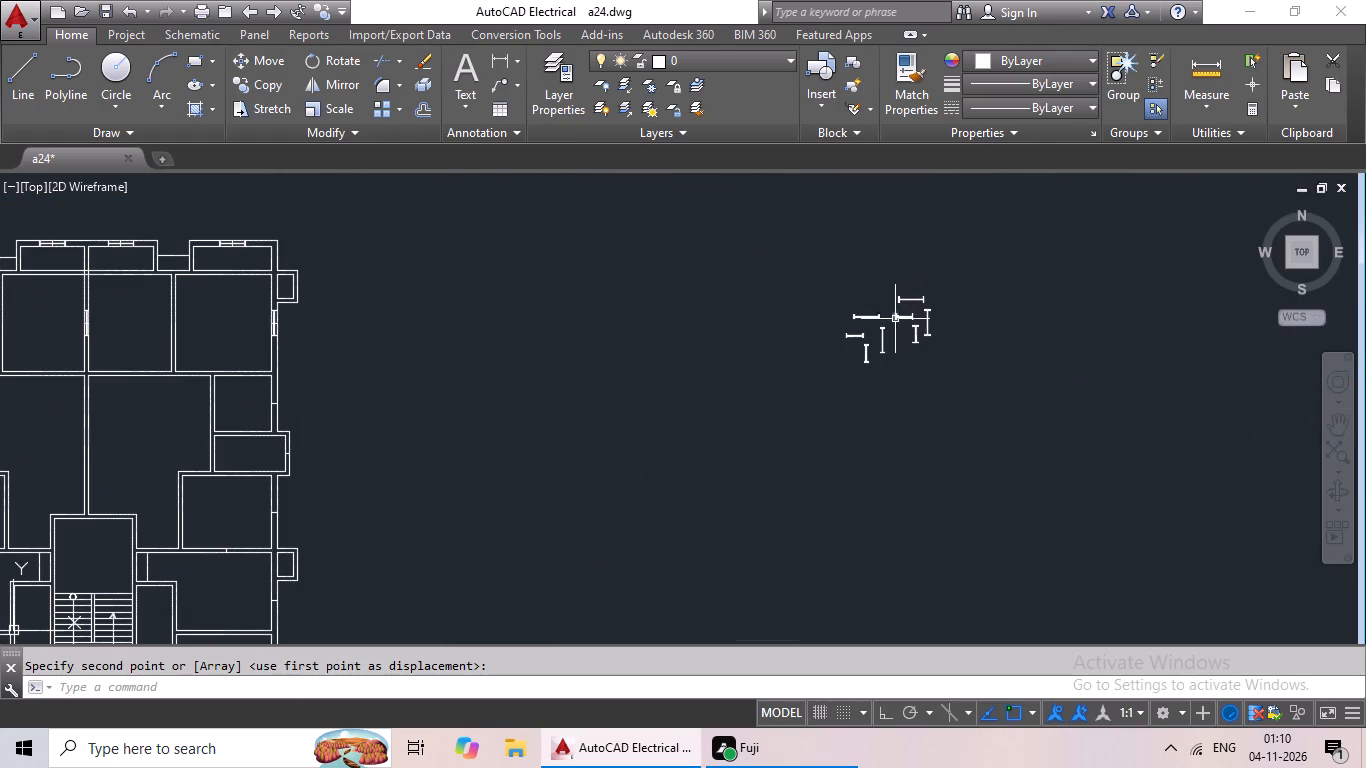
pyautogui.moveTo(614, 474); pyautogui.dragTo(1164, 462, button='middle')
pyautogui.scroll(-1, 1134, 474)
pyautogui.scroll(1, 1112, 485)
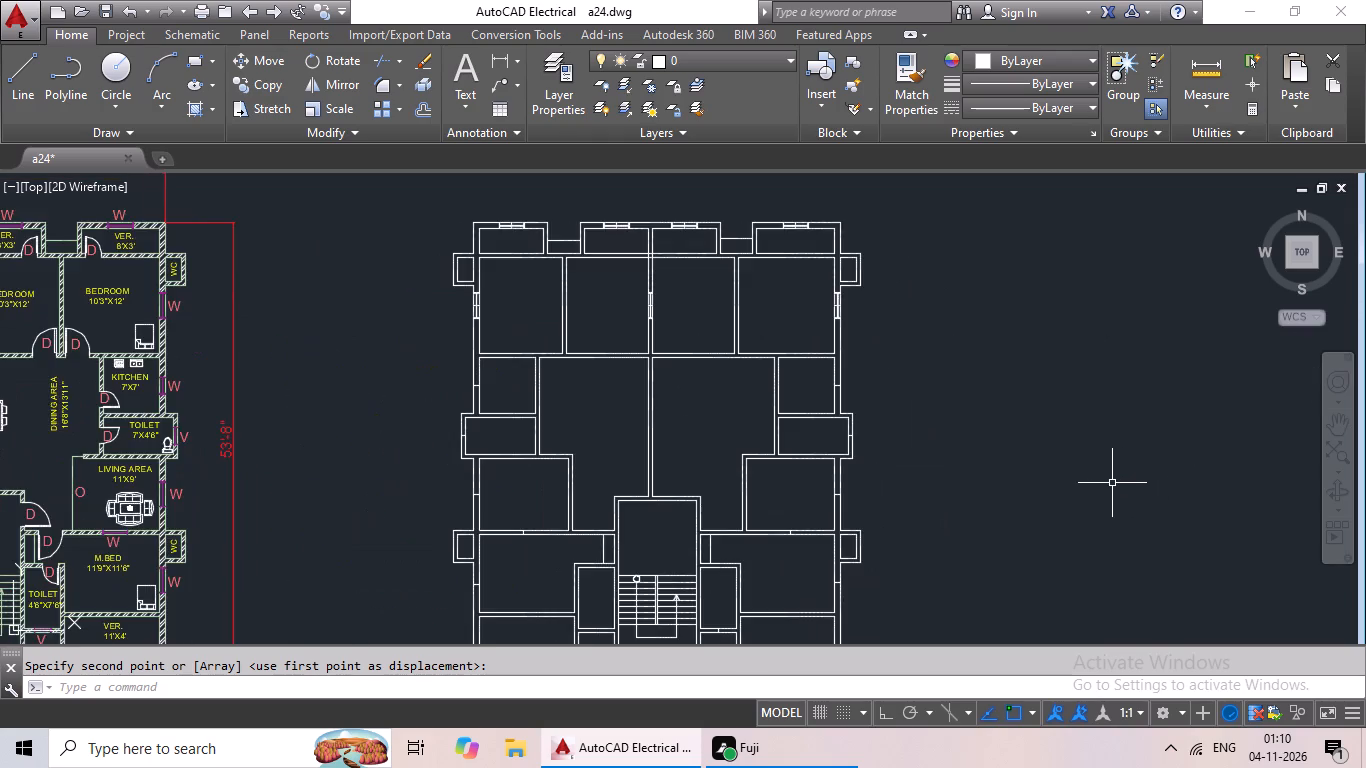
pyautogui.moveTo(1128, 471); pyautogui.dragTo(758, 442, button='middle')
pyautogui.moveTo(955, 476); pyautogui.dragTo(810, 520, button='middle')
pyautogui.scroll(3, 975, 309)
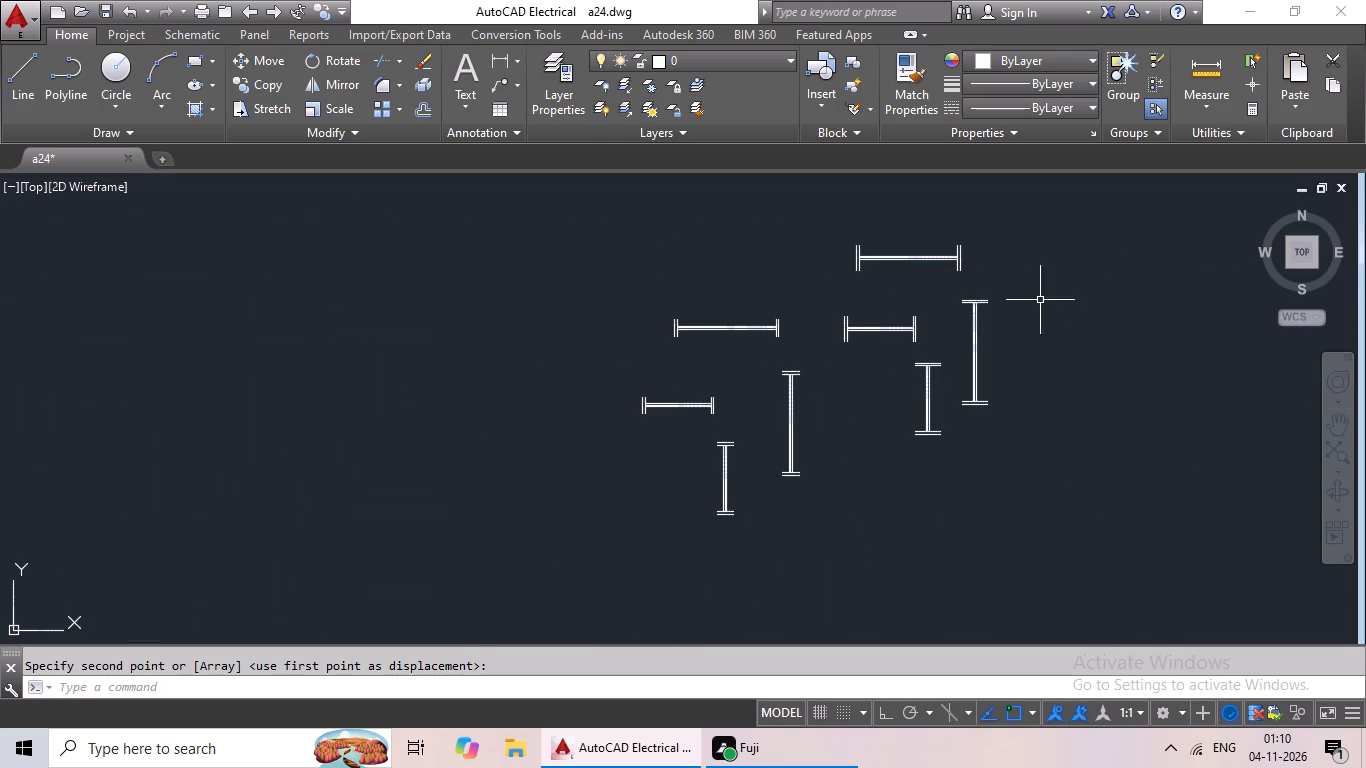
pyautogui.moveTo(1047, 270); pyautogui.dragTo(1068, 447)
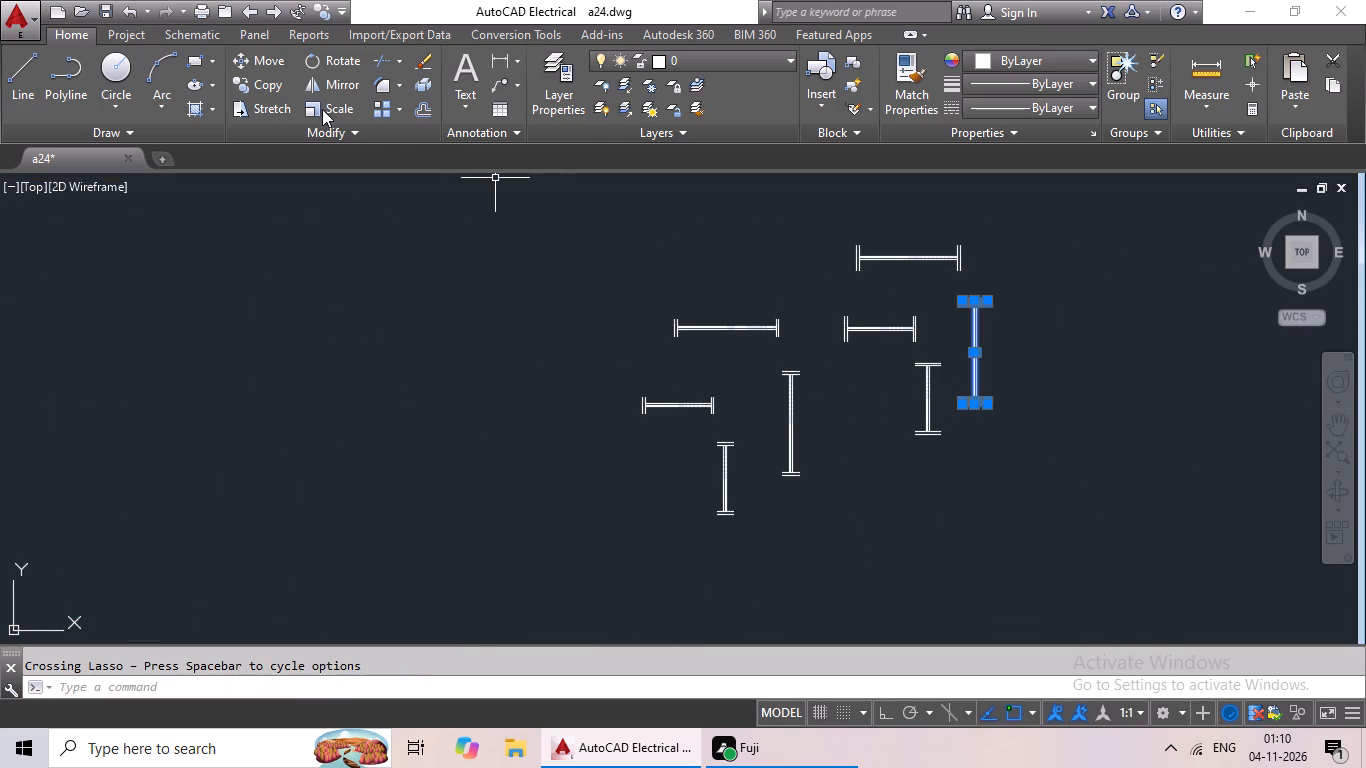
pyautogui.click(264, 89)
pyautogui.scroll(3, 1062, 353)
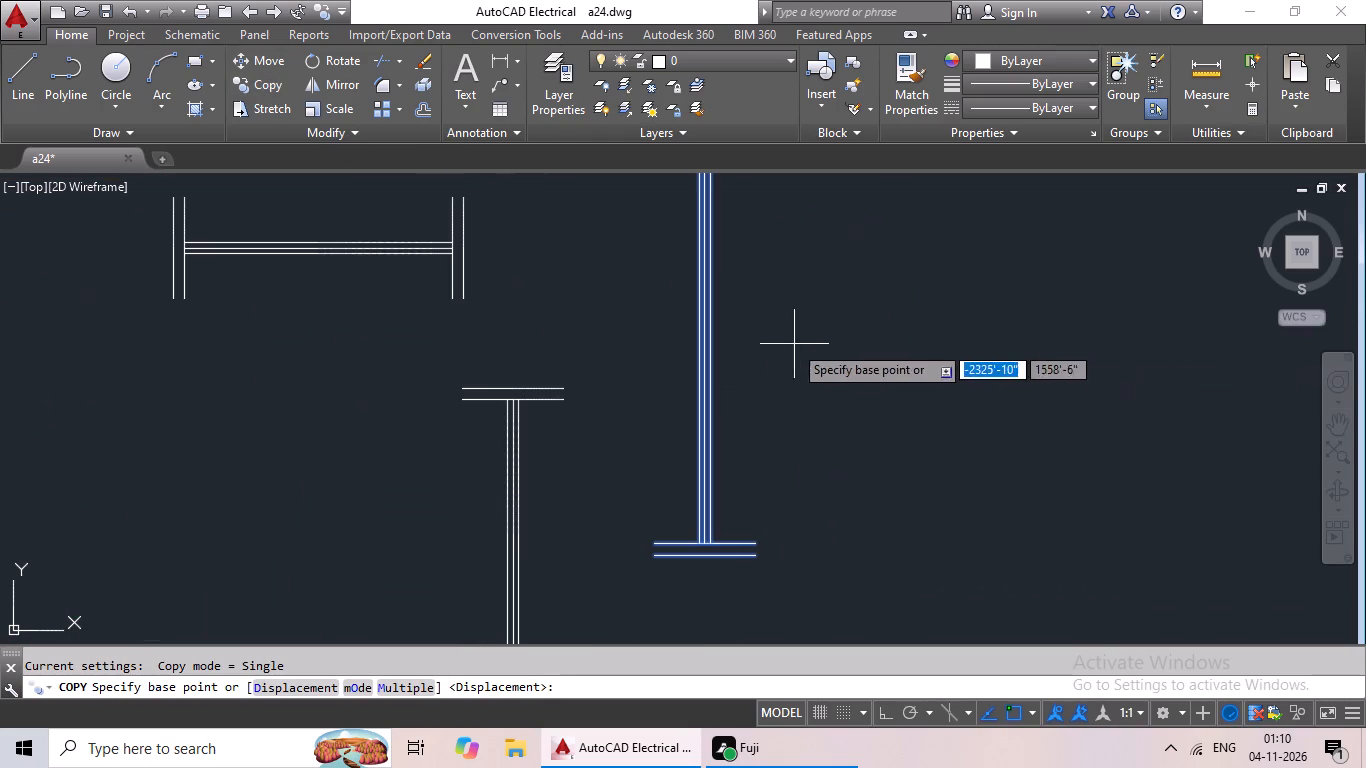
pyautogui.moveTo(706, 309); pyautogui.dragTo(707, 378, button='middle')
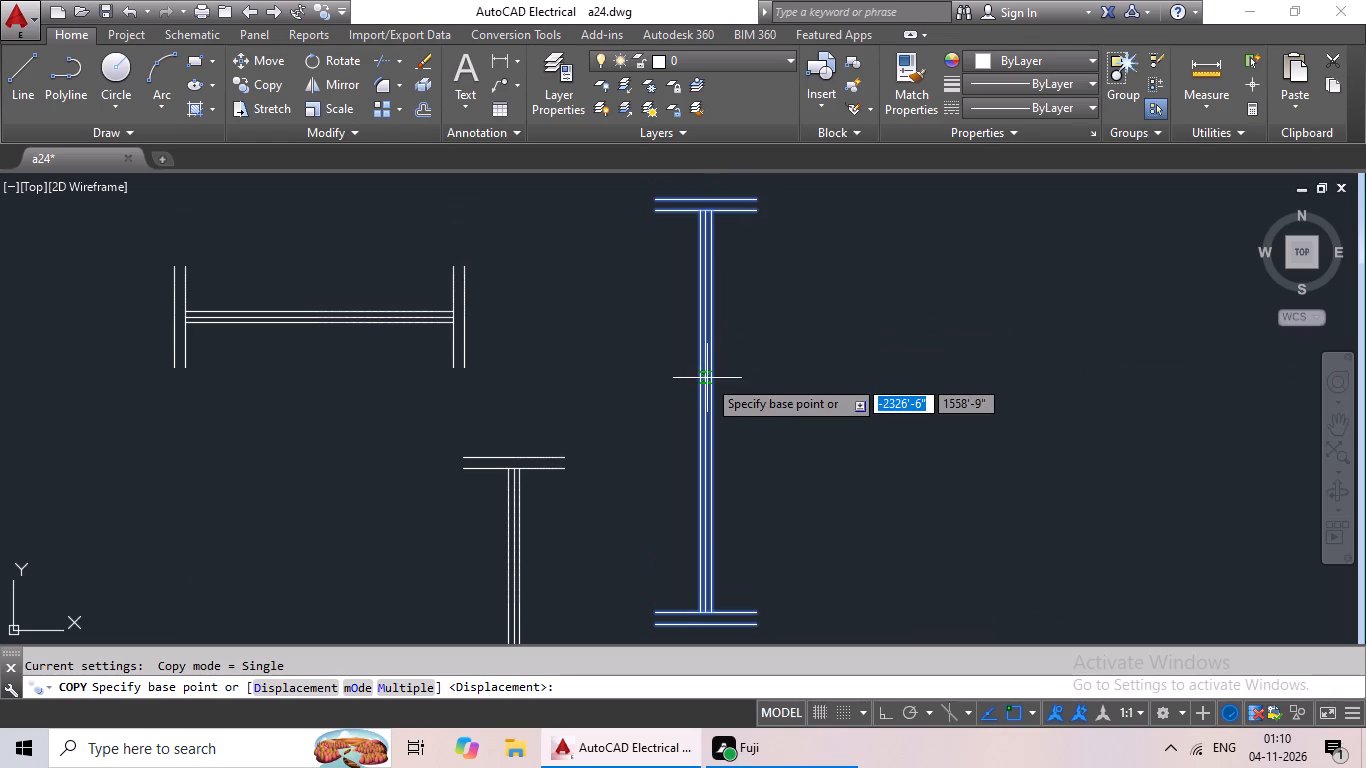
pyautogui.click(708, 410)
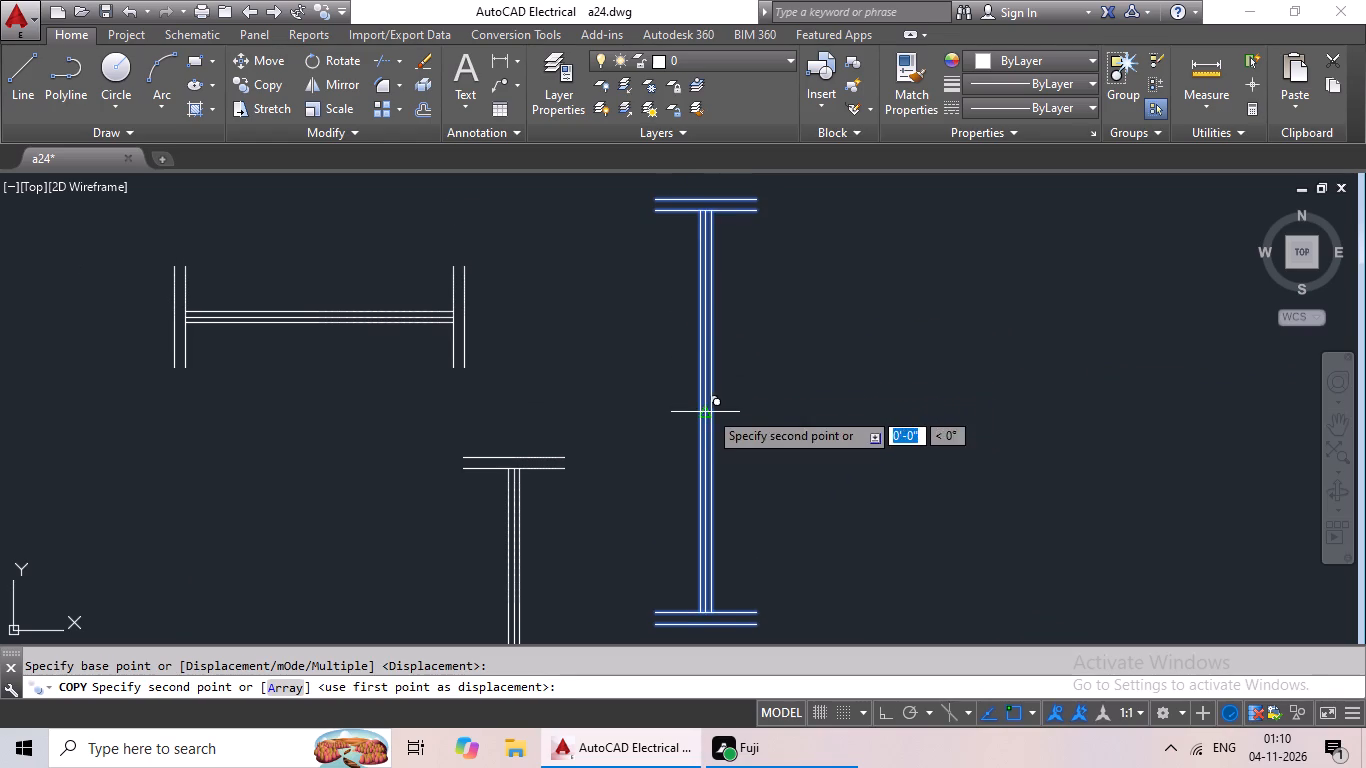
pyautogui.scroll(-3, 561, 437)
pyautogui.moveTo(553, 443); pyautogui.dragTo(752, 393, button='middle')
pyautogui.scroll(-2, 319, 471)
pyautogui.moveTo(319, 471); pyautogui.dragTo(721, 384, button='middle')
pyautogui.scroll(-1, 521, 508)
pyautogui.moveTo(492, 518); pyautogui.dragTo(507, 515, button='middle')
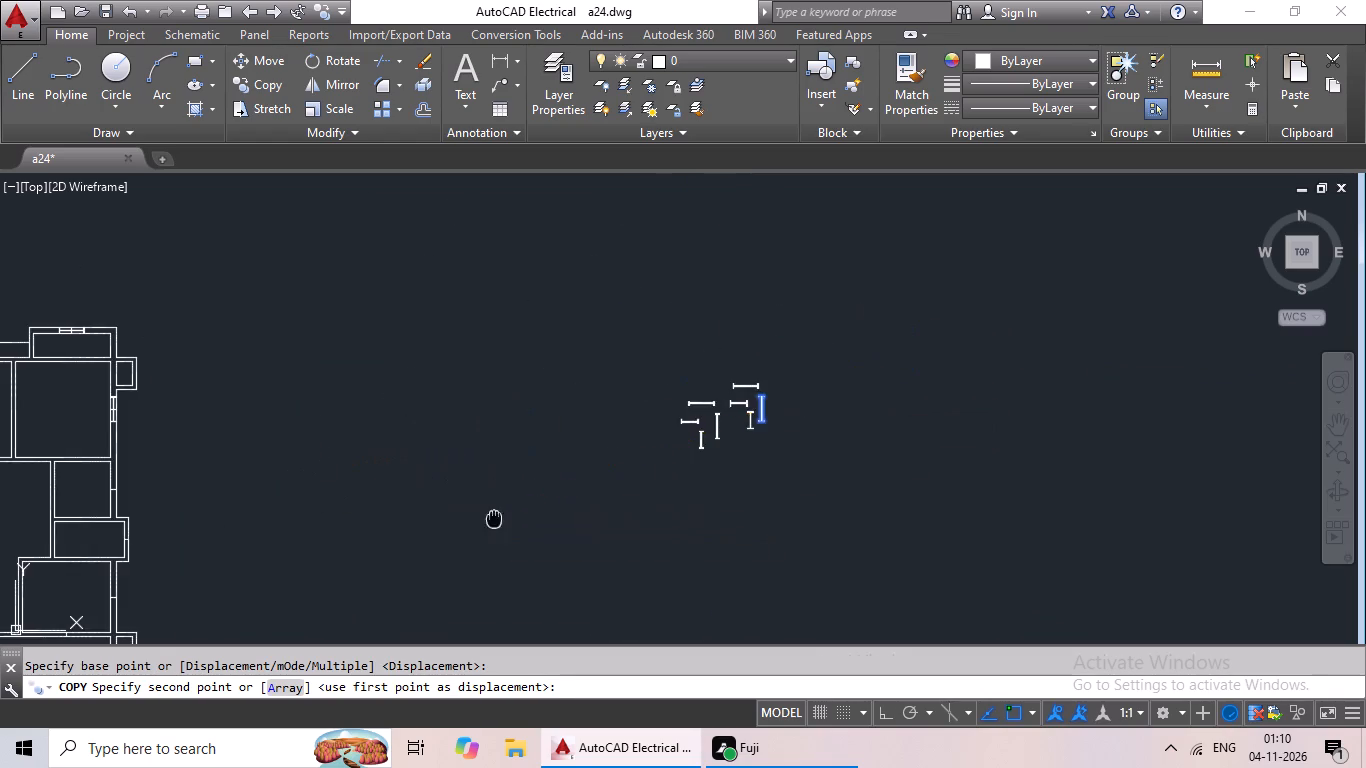
pyautogui.moveTo(507, 515); pyautogui.dragTo(642, 488, button='middle')
pyautogui.moveTo(355, 495); pyautogui.dragTo(628, 475, button='middle')
pyautogui.scroll(5, 540, 454)
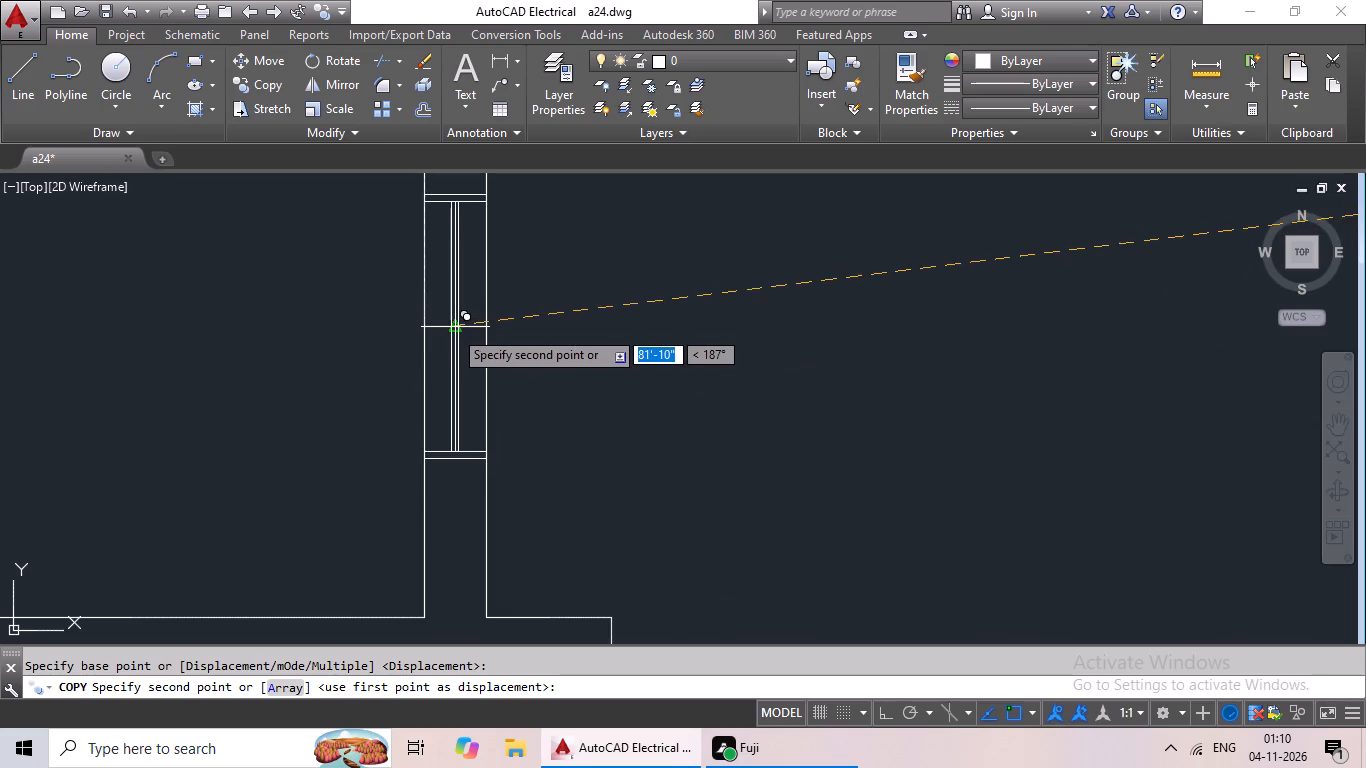
pyautogui.click(453, 329)
# Copy the short vertical section with narrow flanges by its web midpoint to the opening mark in the right middle projecting room's outer wall.
pyautogui.scroll(-4, 832, 363)
pyautogui.moveTo(903, 355); pyautogui.dragTo(665, 404, button='middle')
pyautogui.scroll(-2, 735, 386)
pyautogui.moveTo(752, 381); pyautogui.dragTo(642, 428, button='middle')
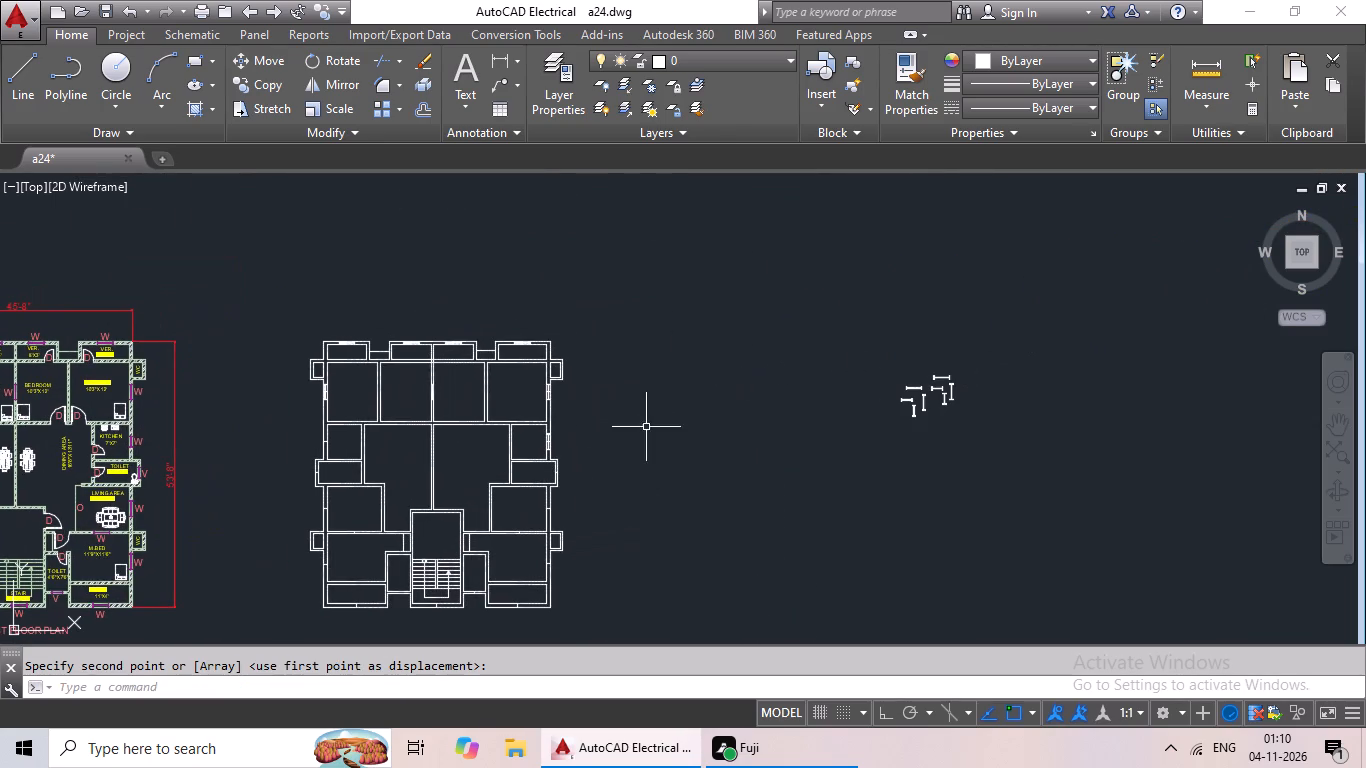
pyautogui.scroll(3, 865, 397)
pyautogui.scroll(2, 1068, 451)
pyautogui.moveTo(1069, 450); pyautogui.dragTo(883, 420, button='middle')
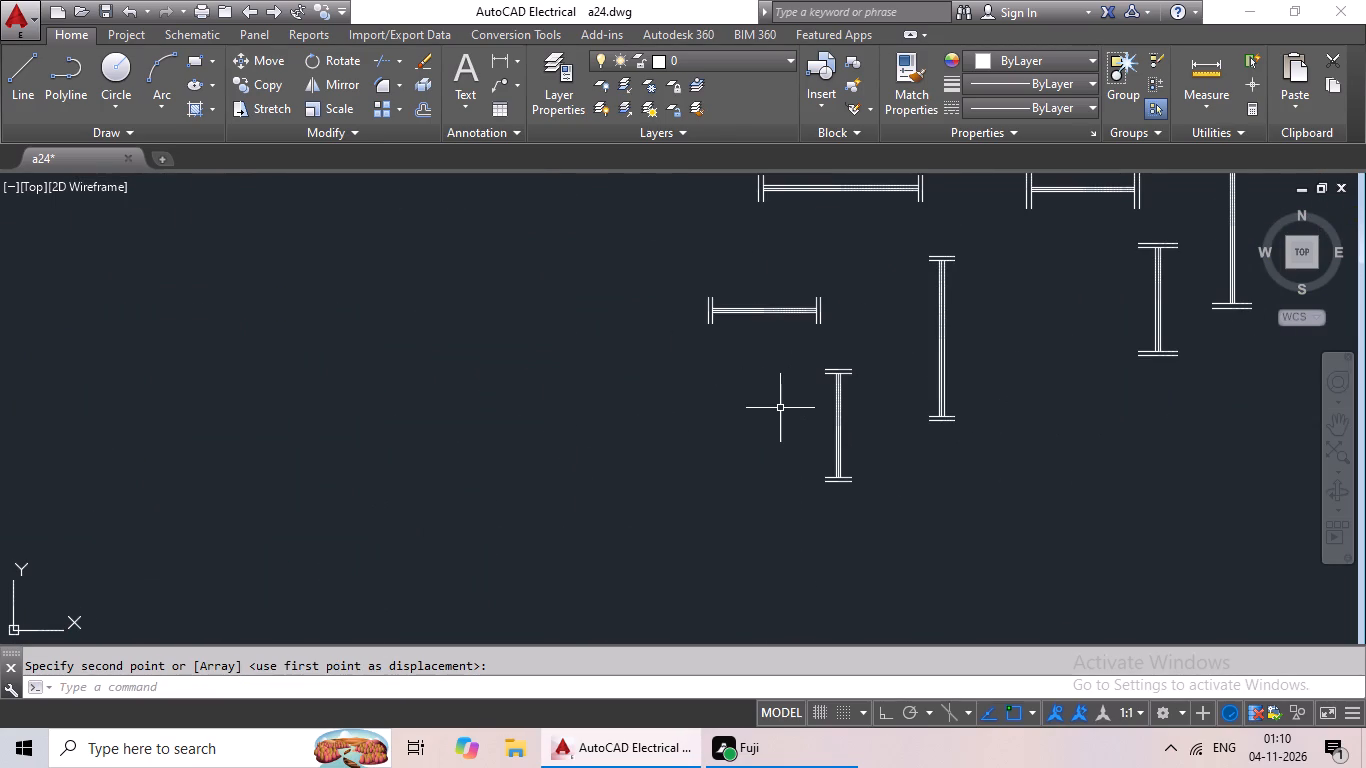
pyautogui.moveTo(785, 421); pyautogui.dragTo(662, 372, button='middle')
pyautogui.scroll(1, 743, 367)
pyautogui.moveTo(765, 257); pyautogui.dragTo(797, 476)
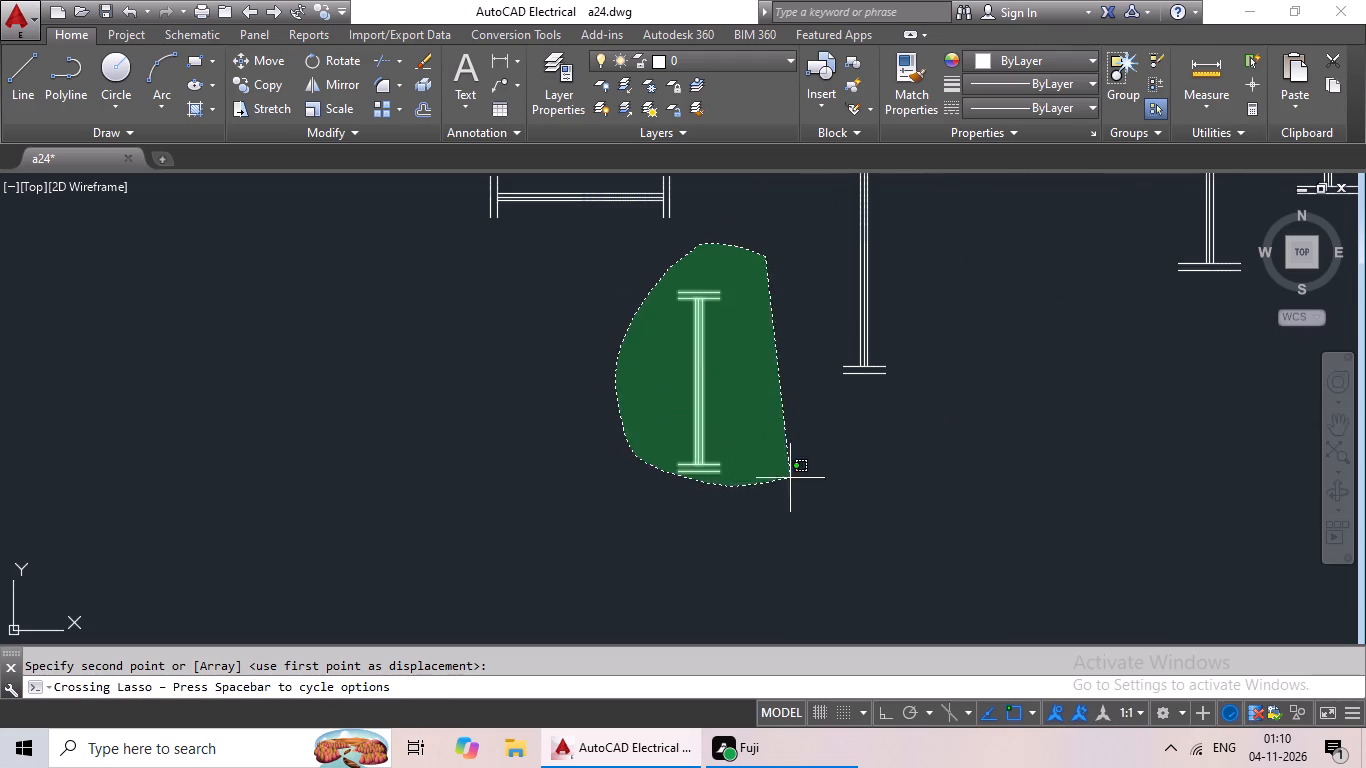
pyautogui.moveTo(797, 476); pyautogui.dragTo(802, 475)
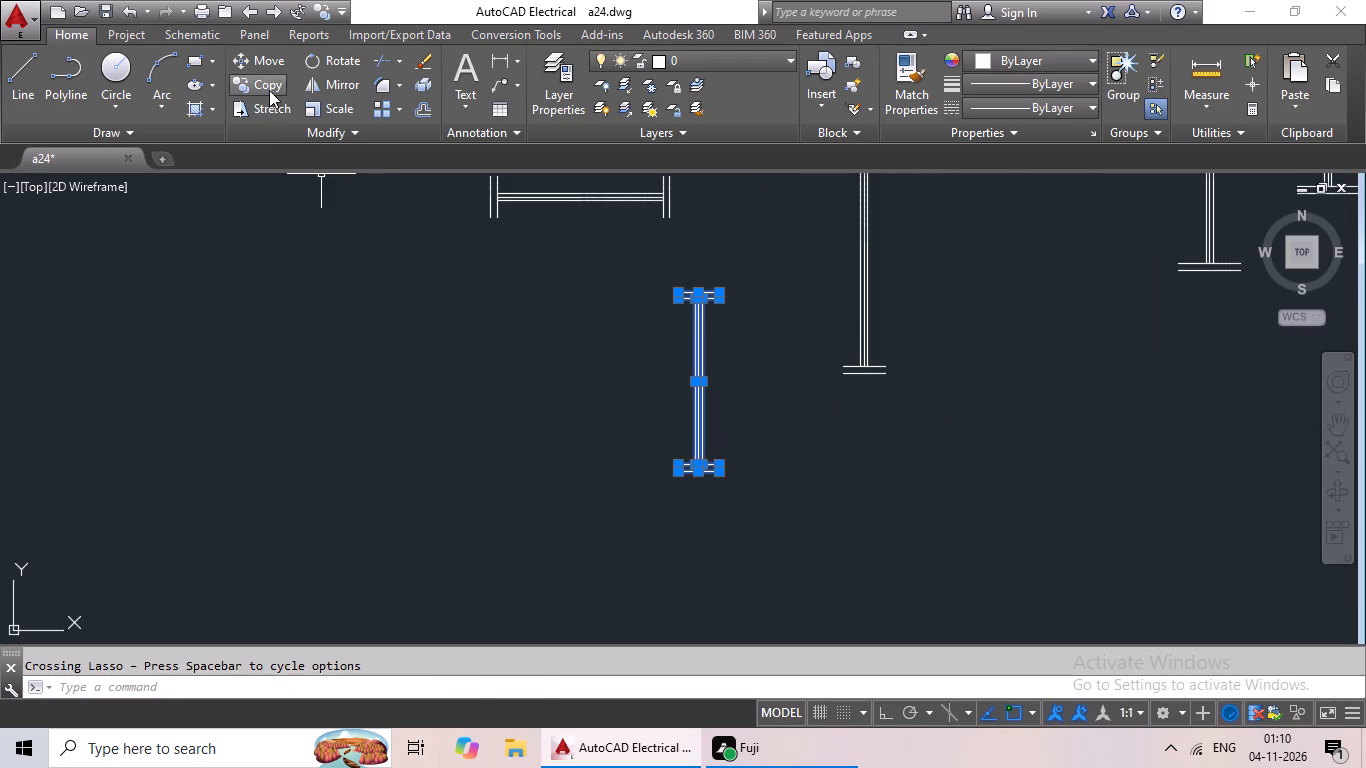
pyautogui.click(269, 90)
pyautogui.scroll(1, 700, 386)
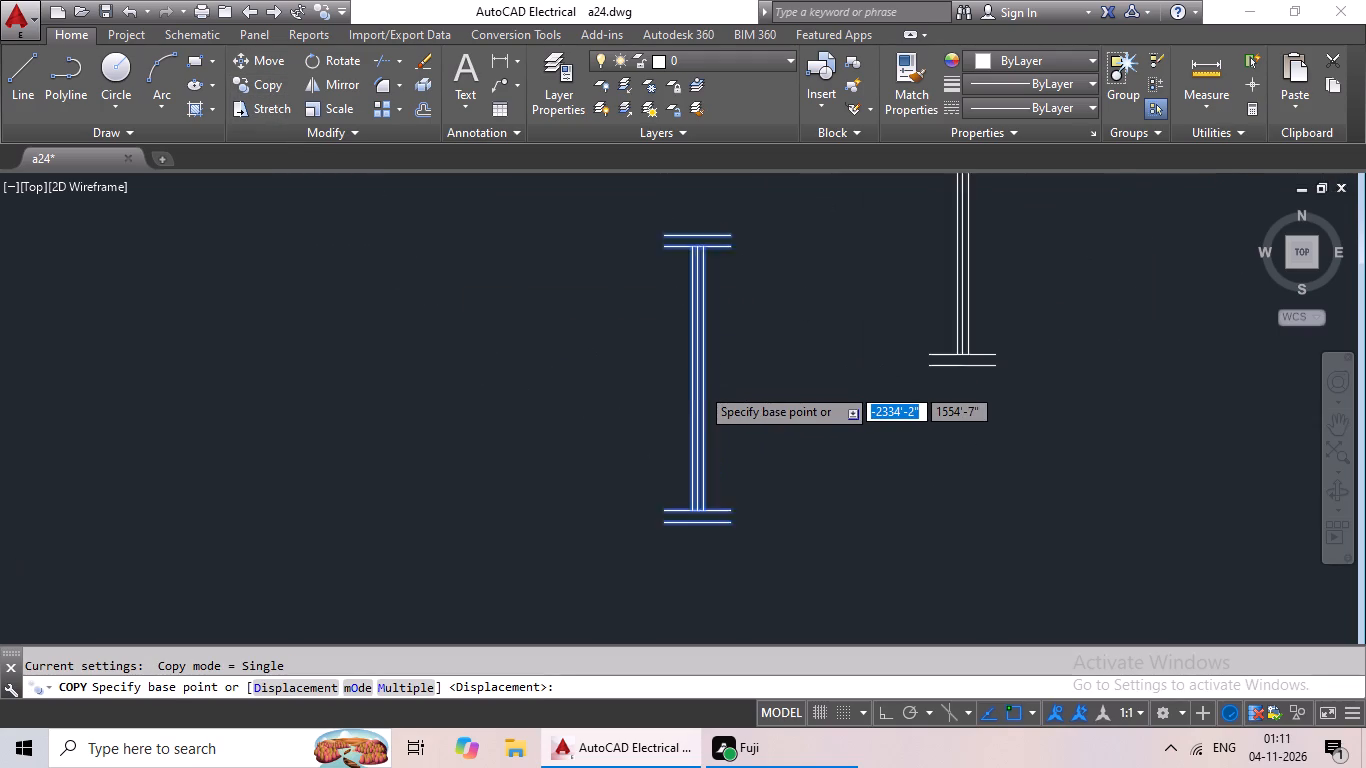
pyautogui.scroll(2, 700, 386)
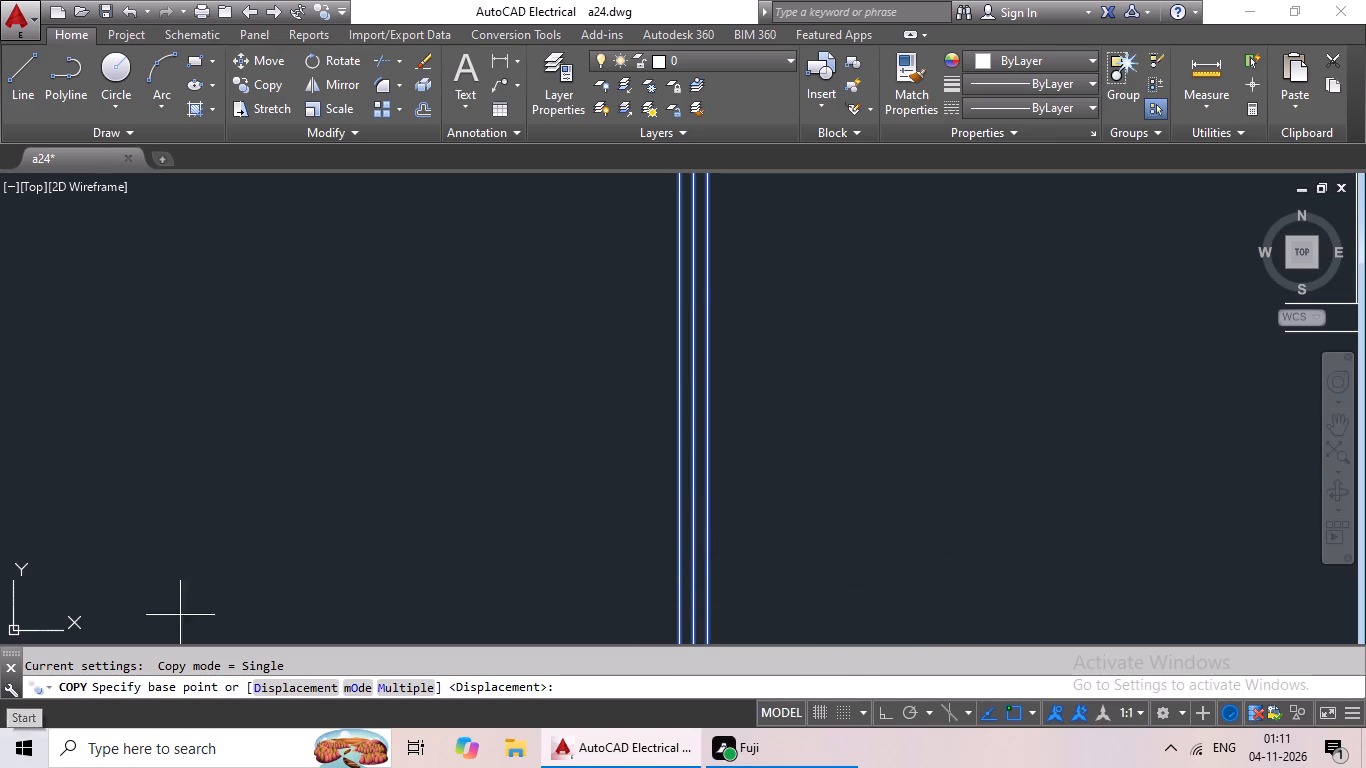
pyautogui.scroll(-2, 598, 351)
pyautogui.scroll(3, 663, 382)
pyautogui.scroll(-2, 584, 354)
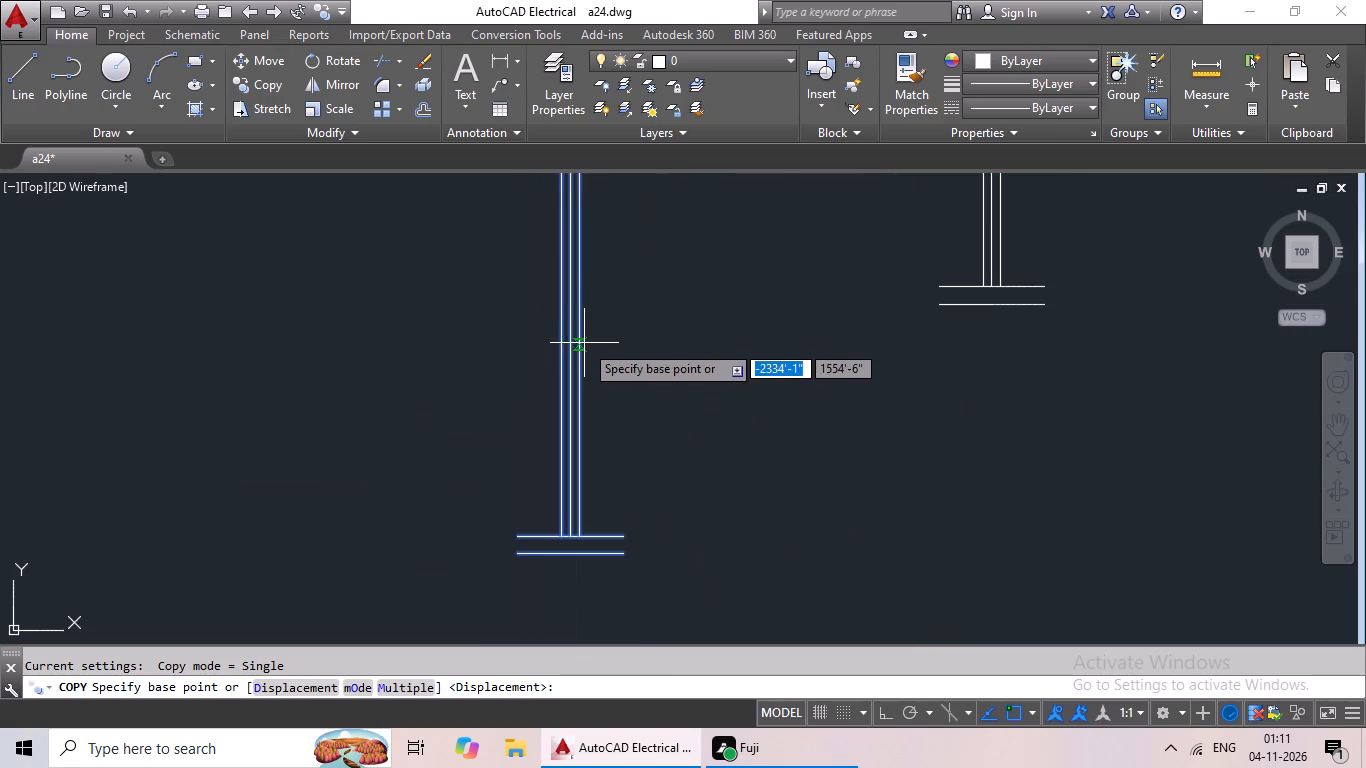
pyautogui.scroll(-1, 584, 326)
pyautogui.moveTo(584, 326); pyautogui.dragTo(581, 343, button='middle')
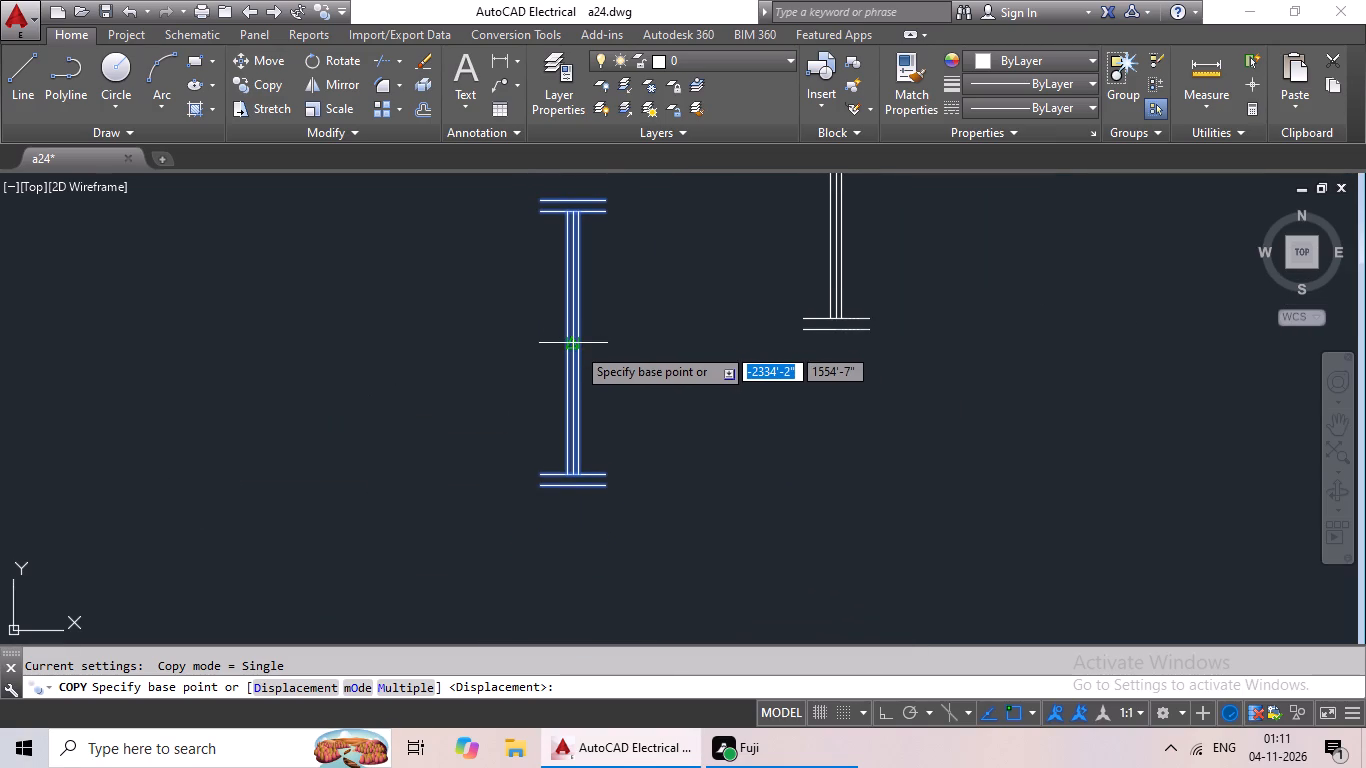
pyautogui.scroll(2, 576, 346)
pyautogui.click(564, 336)
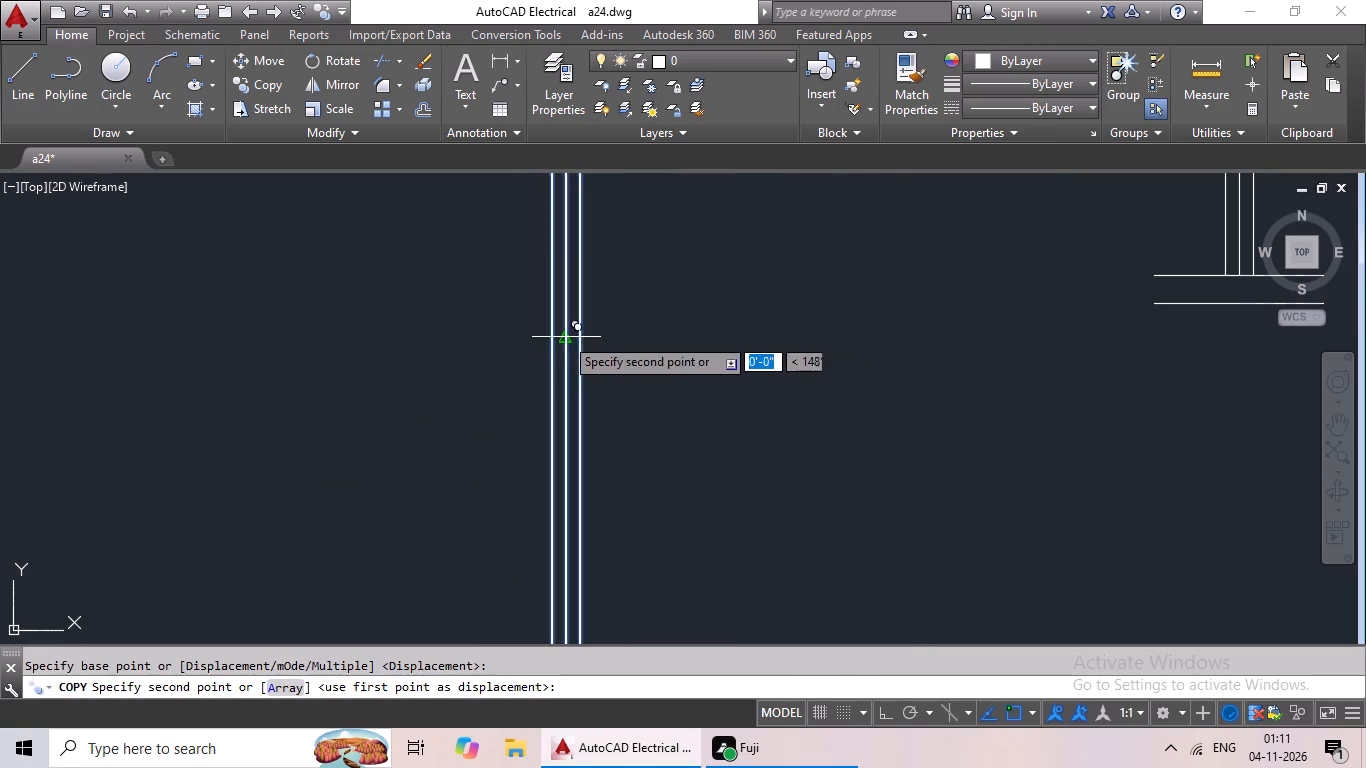
pyautogui.scroll(-4, 411, 410)
pyautogui.moveTo(239, 450); pyautogui.dragTo(800, 313, button='middle')
pyautogui.scroll(-2, 689, 354)
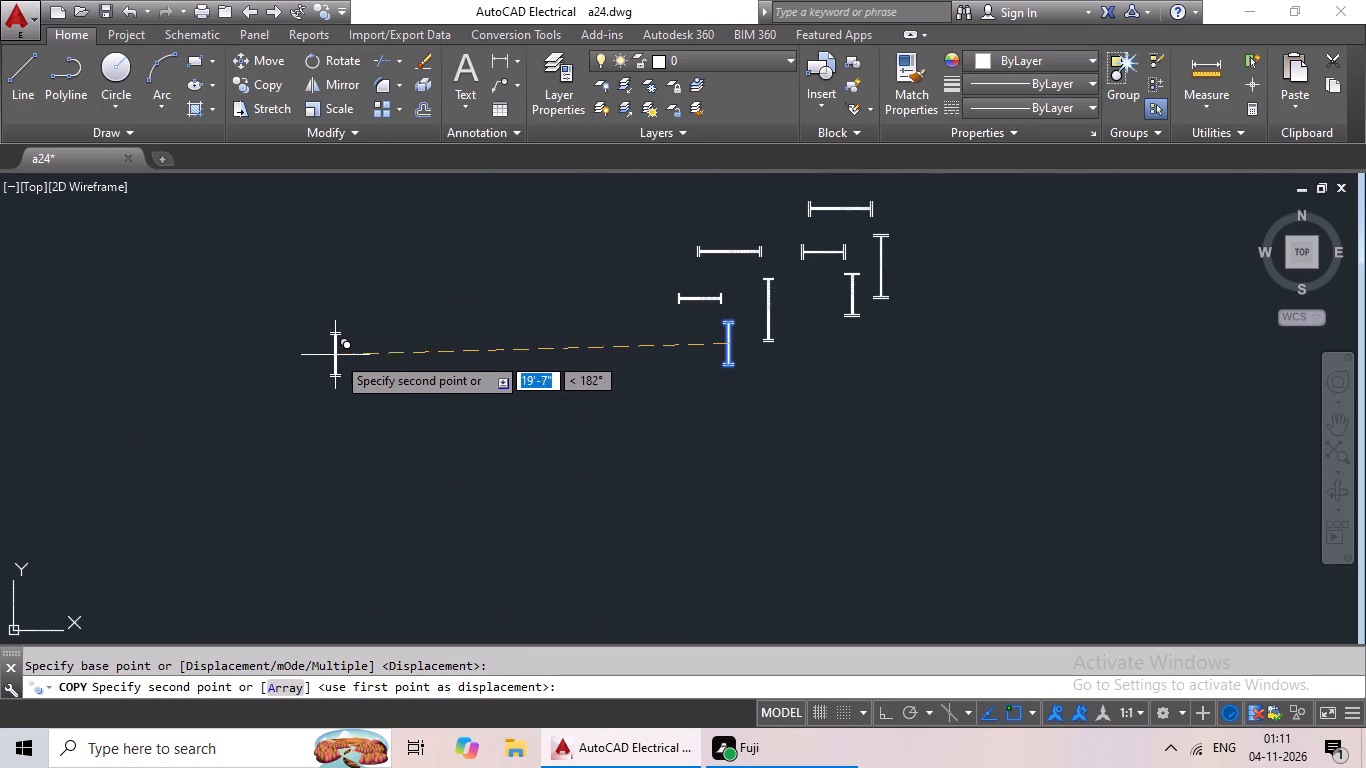
pyautogui.scroll(-3, 405, 339)
pyautogui.moveTo(374, 347); pyautogui.dragTo(663, 326, button='middle')
pyautogui.scroll(4, 387, 382)
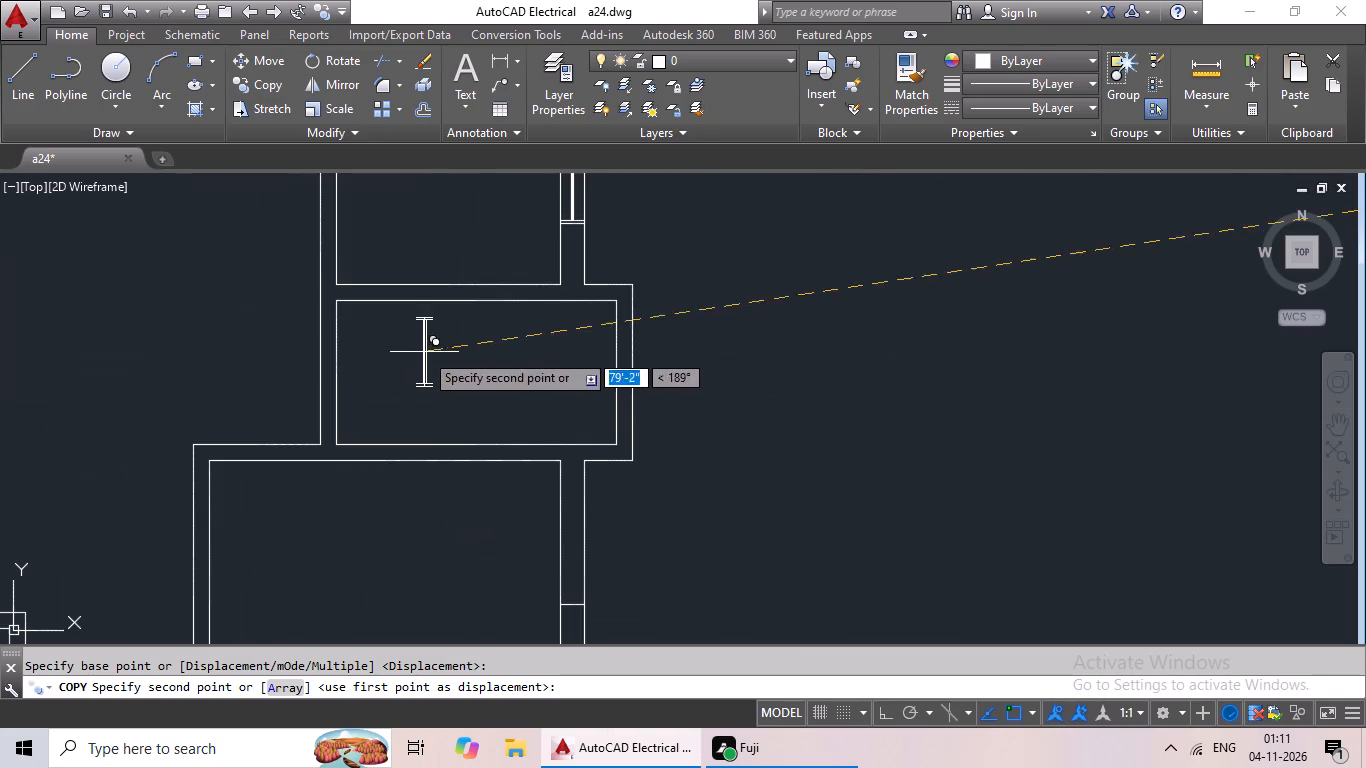
pyautogui.scroll(5, 613, 372)
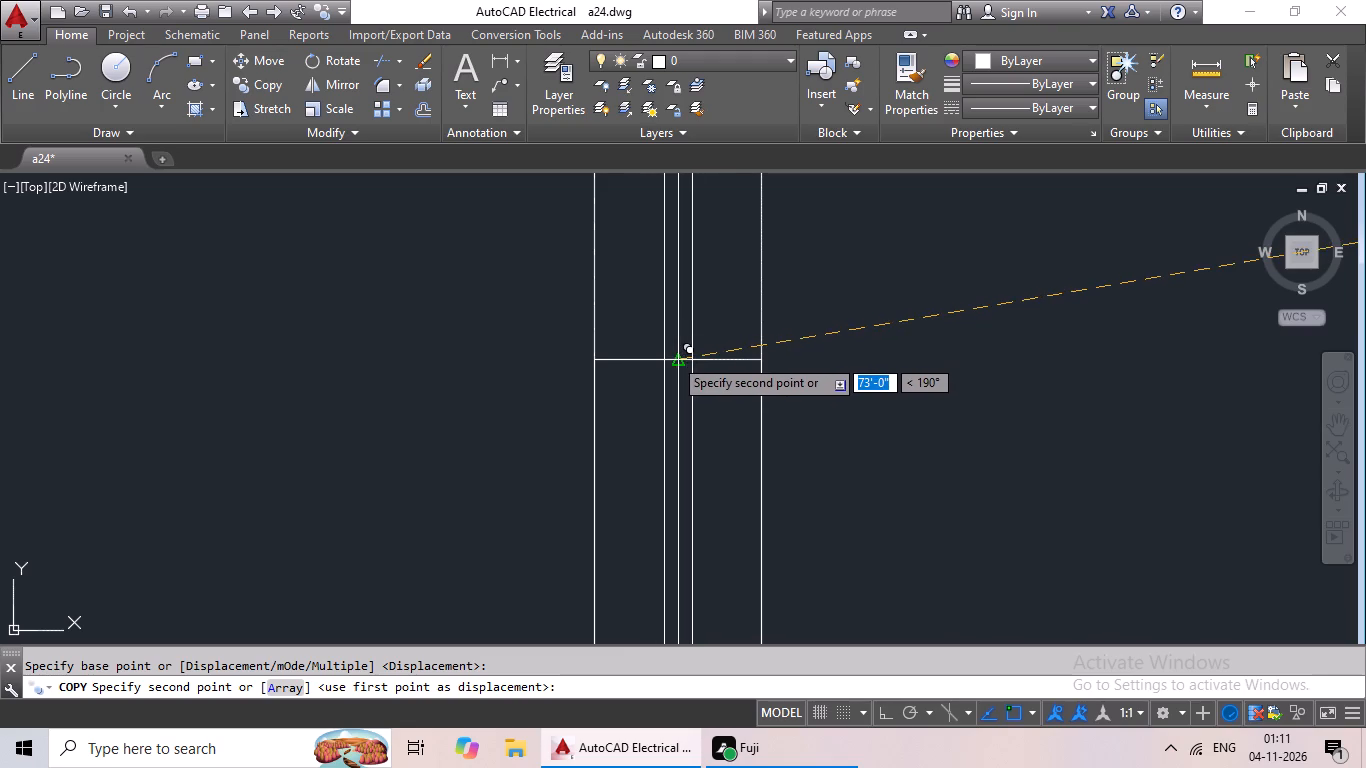
pyautogui.click(680, 362)
# Copy the rightmost long vertical section by its web midpoint to the left outer wall's opening mark just above the middle projecting room.
pyautogui.scroll(-4, 754, 374)
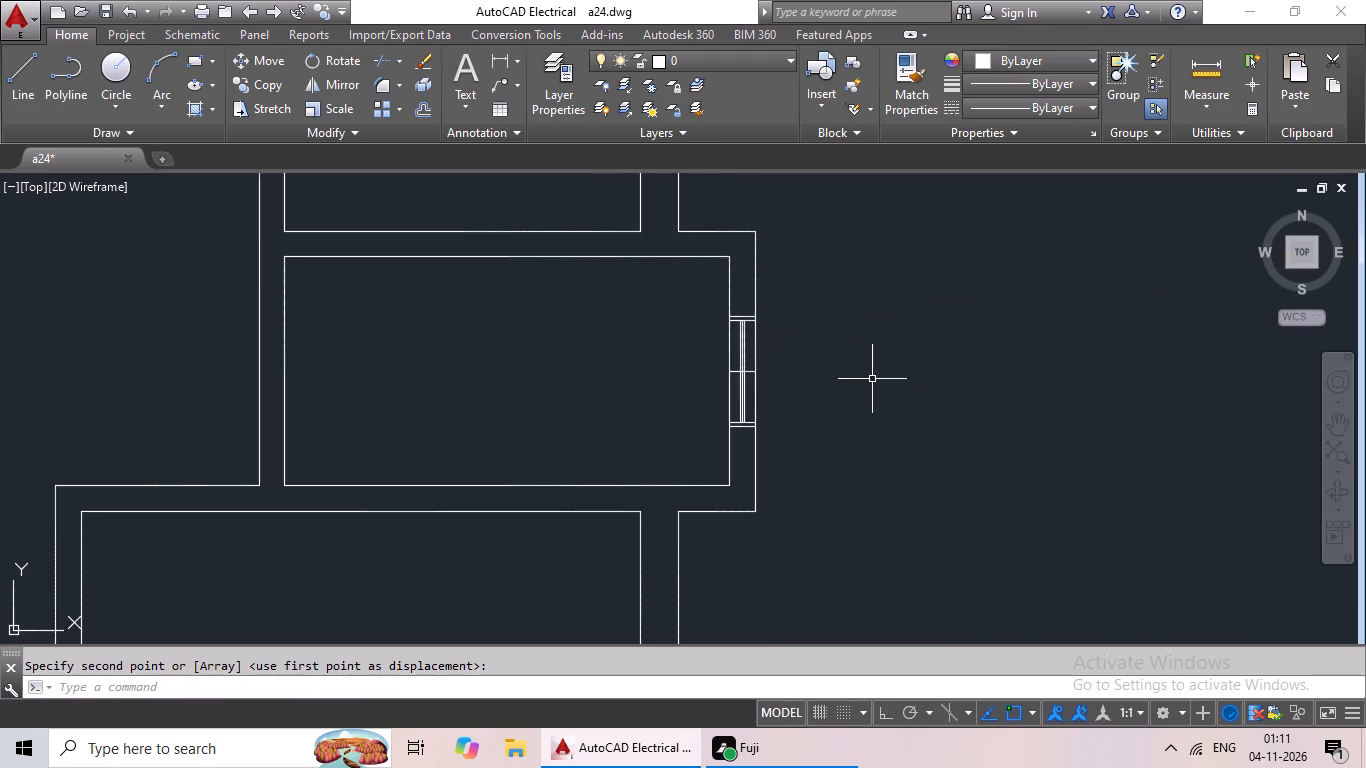
pyautogui.scroll(-1, 875, 379)
pyautogui.moveTo(899, 372); pyautogui.dragTo(876, 411, button='middle')
pyautogui.scroll(-2, 915, 410)
pyautogui.moveTo(942, 396); pyautogui.dragTo(864, 436, button='middle')
pyautogui.moveTo(968, 379); pyautogui.dragTo(924, 423, button='middle')
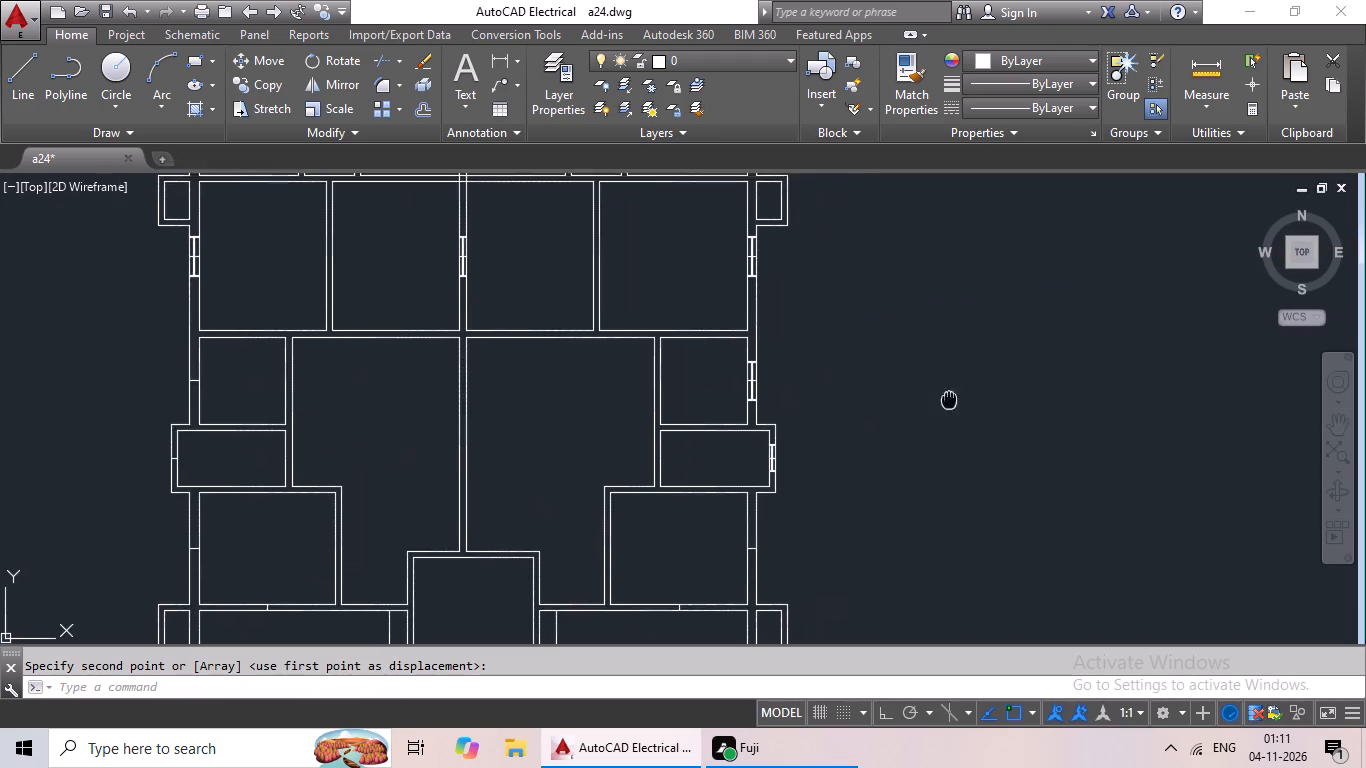
pyautogui.moveTo(924, 423); pyautogui.dragTo(886, 456, button='middle')
pyautogui.moveTo(914, 383); pyautogui.dragTo(748, 533, button='middle')
pyautogui.scroll(-2, 892, 480)
pyautogui.moveTo(934, 460); pyautogui.dragTo(753, 473, button='middle')
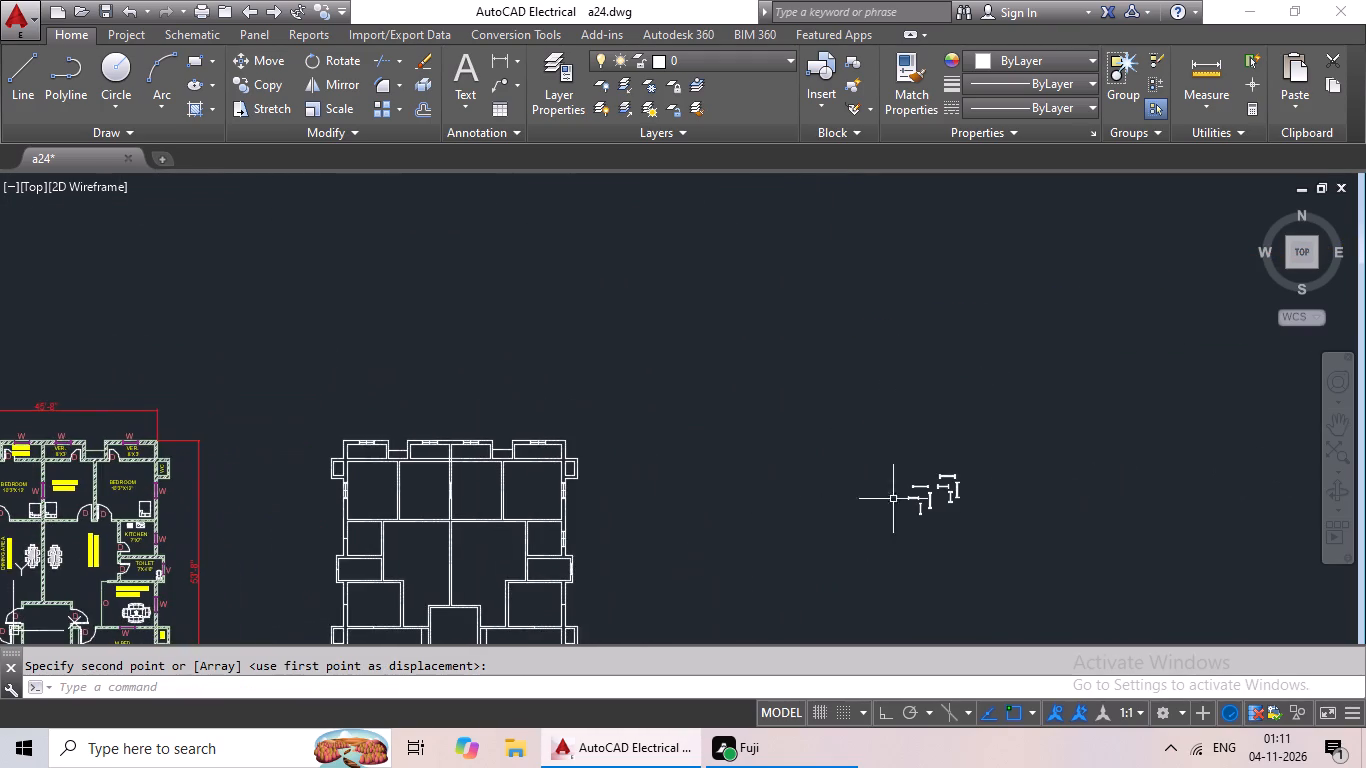
pyautogui.scroll(3, 974, 529)
pyautogui.scroll(3, 885, 378)
pyautogui.moveTo(1062, 244); pyautogui.dragTo(930, 288)
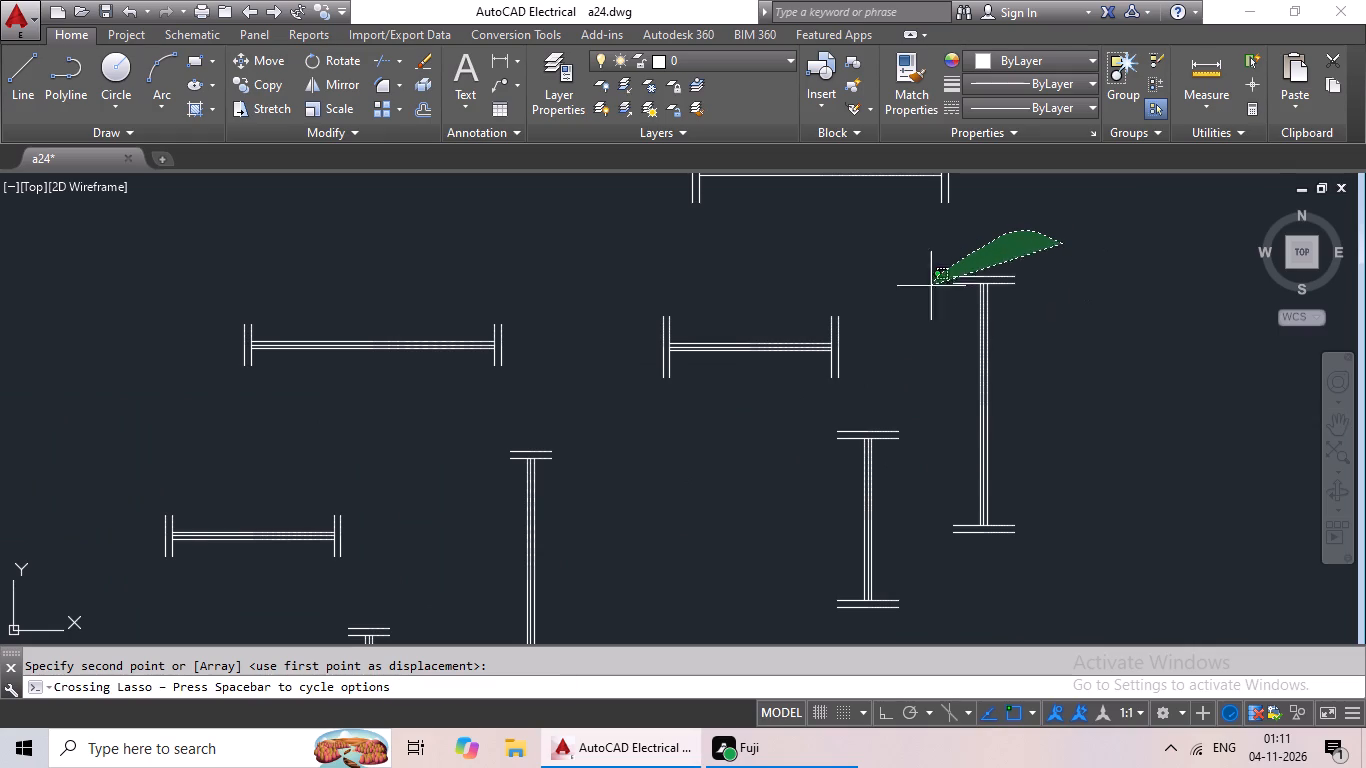
pyautogui.moveTo(930, 288); pyautogui.dragTo(1120, 515)
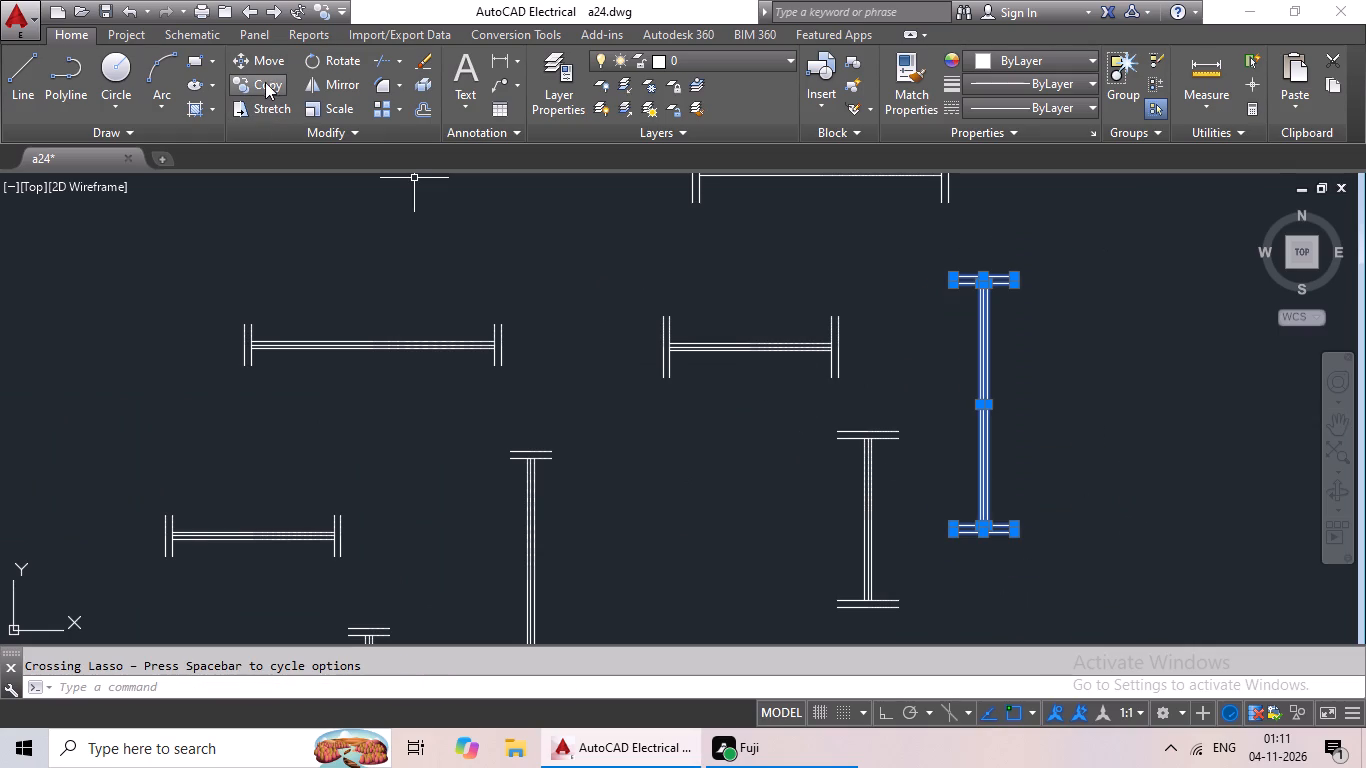
pyautogui.click(265, 81)
pyautogui.scroll(2, 1007, 430)
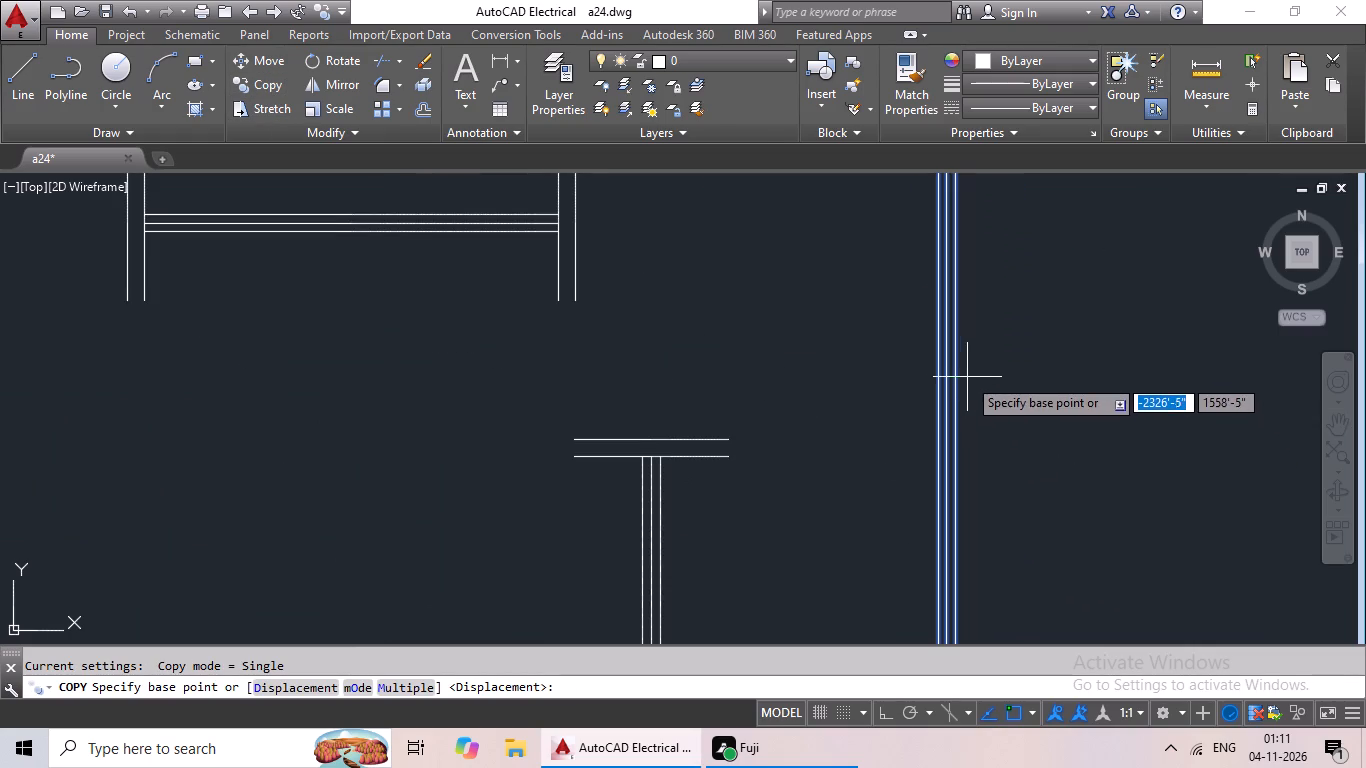
pyautogui.click(946, 367)
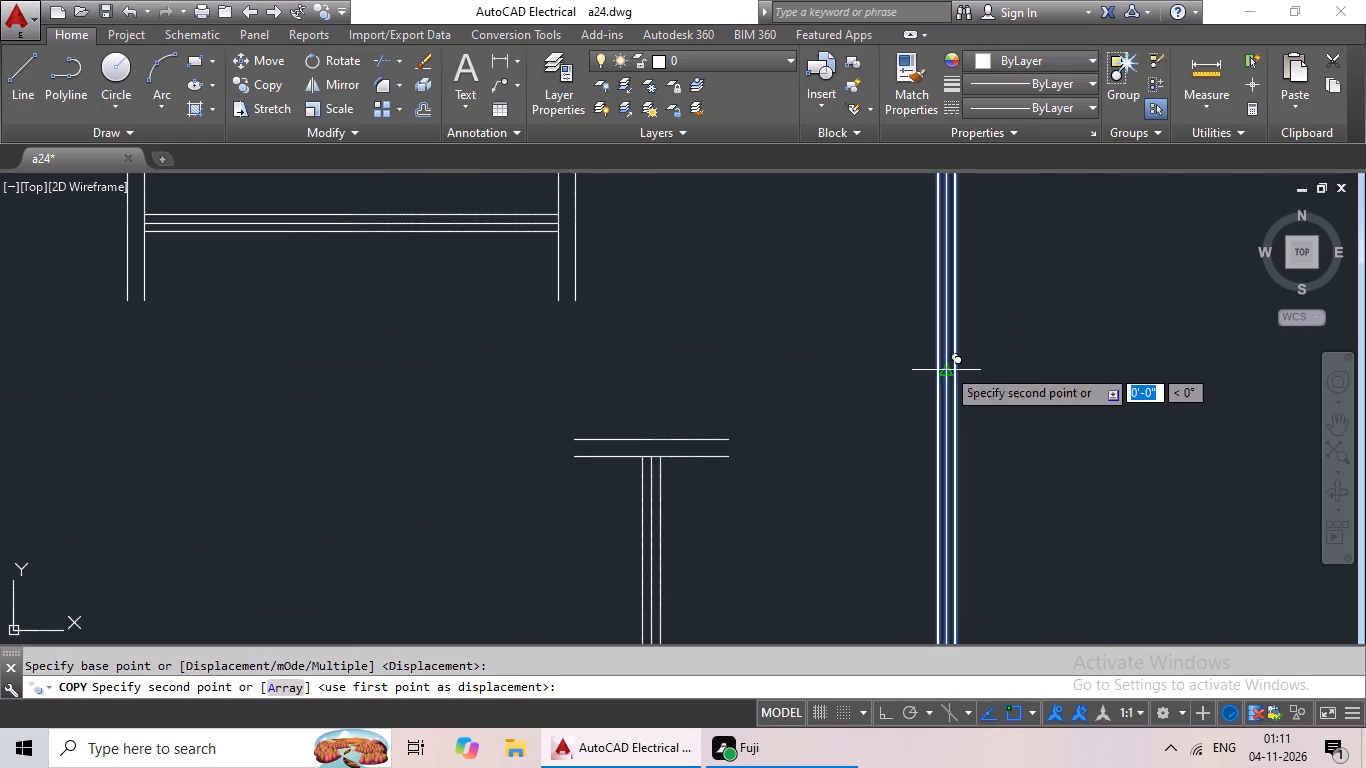
pyautogui.scroll(-3, 552, 359)
pyautogui.moveTo(550, 359); pyautogui.dragTo(871, 266, button='middle')
pyautogui.scroll(-1, 166, 439)
pyautogui.moveTo(56, 464); pyautogui.dragTo(478, 348, button='middle')
pyautogui.scroll(-2, 419, 370)
pyautogui.moveTo(375, 385); pyautogui.dragTo(792, 328, button='middle')
pyautogui.scroll(-1, 576, 419)
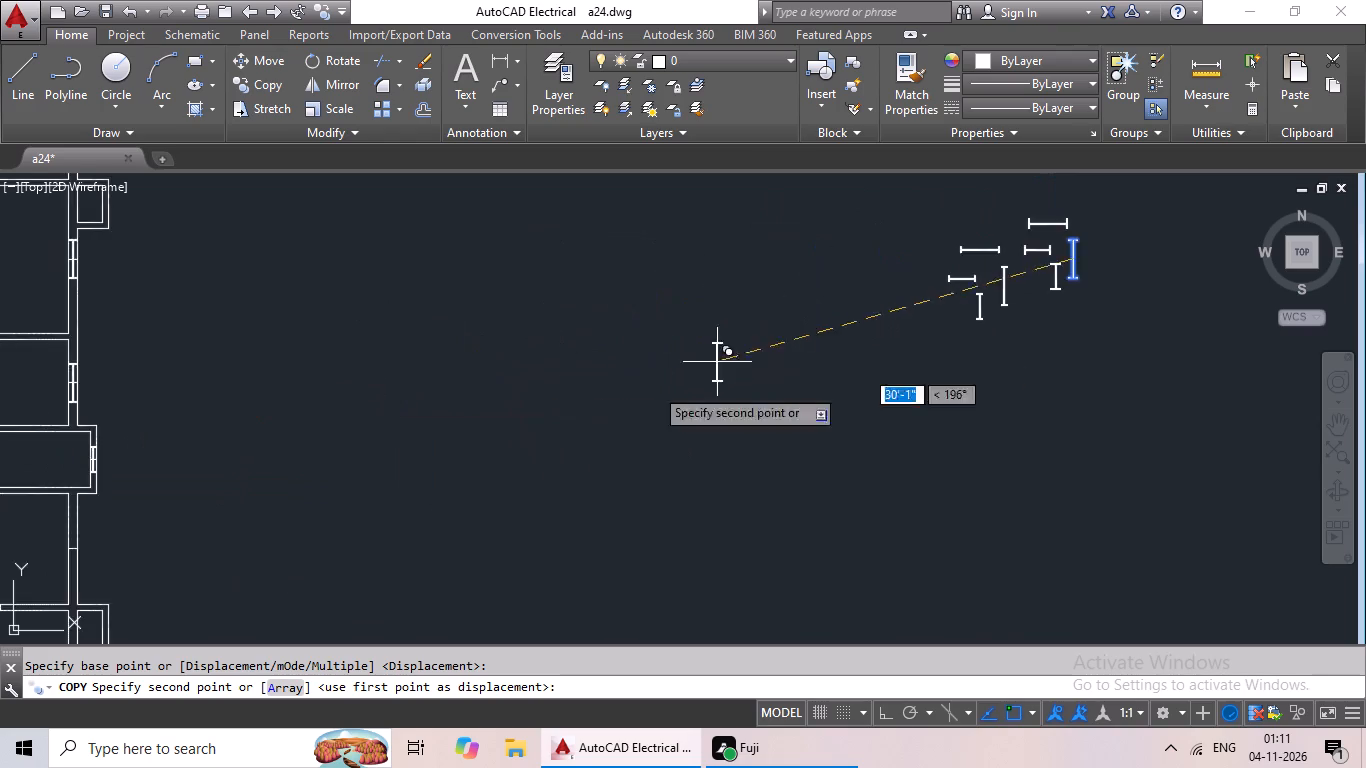
pyautogui.scroll(-1, 654, 387)
pyautogui.moveTo(515, 441); pyautogui.dragTo(774, 391, button='middle')
pyautogui.scroll(4, 388, 357)
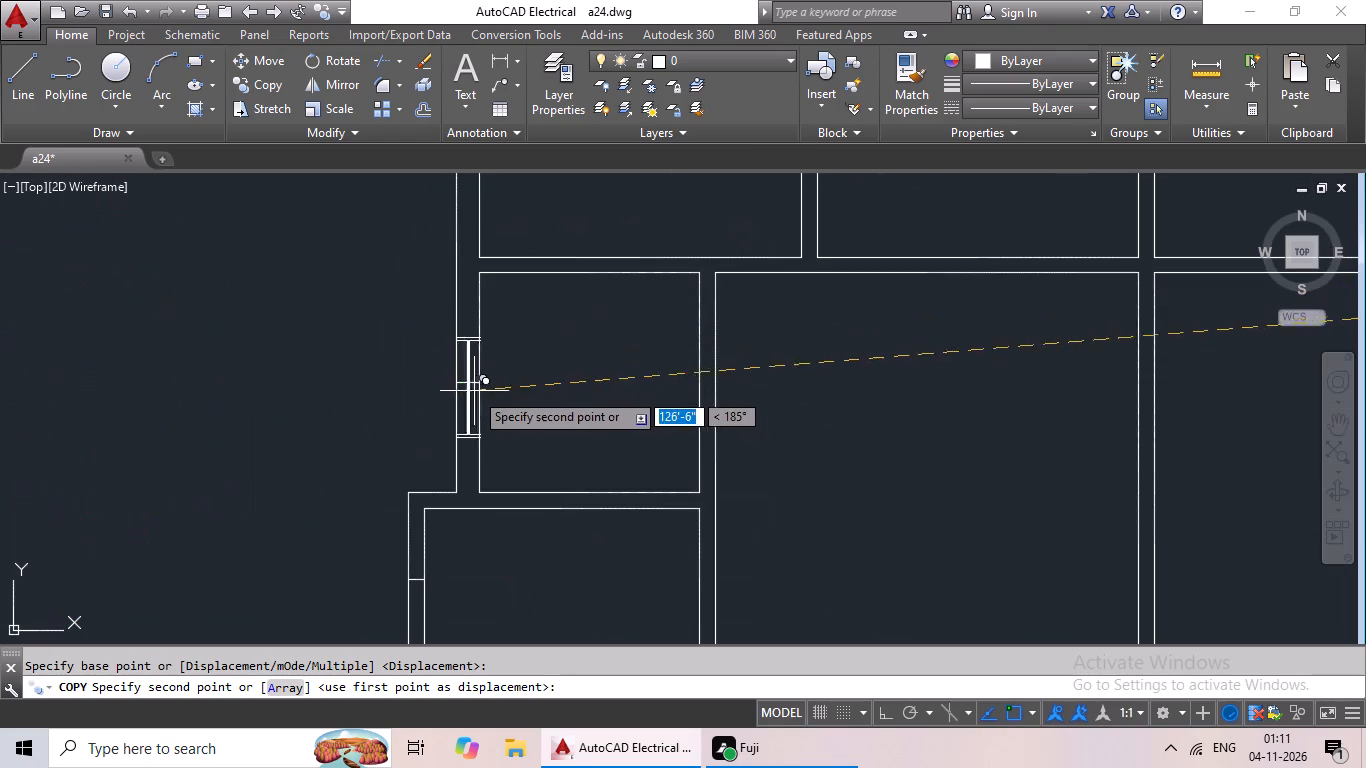
pyautogui.scroll(2, 488, 401)
pyautogui.click(432, 353)
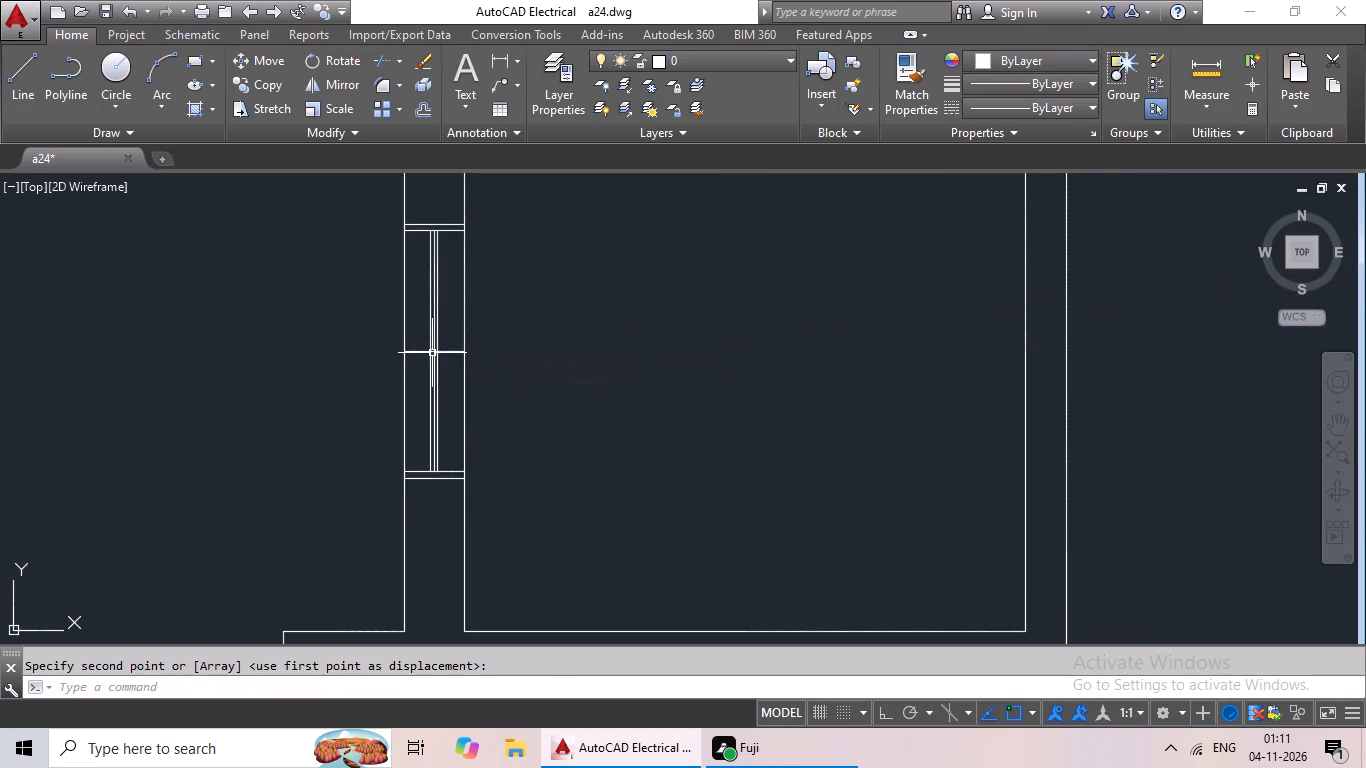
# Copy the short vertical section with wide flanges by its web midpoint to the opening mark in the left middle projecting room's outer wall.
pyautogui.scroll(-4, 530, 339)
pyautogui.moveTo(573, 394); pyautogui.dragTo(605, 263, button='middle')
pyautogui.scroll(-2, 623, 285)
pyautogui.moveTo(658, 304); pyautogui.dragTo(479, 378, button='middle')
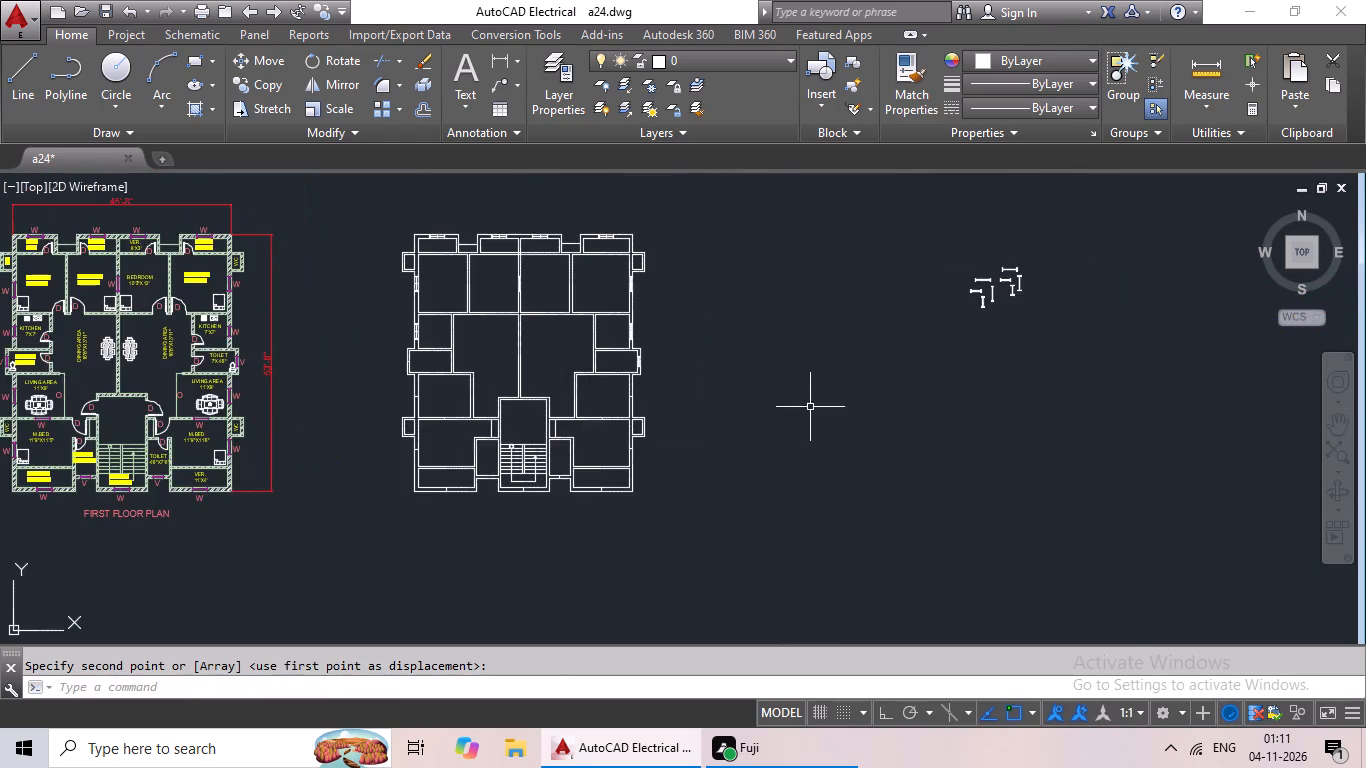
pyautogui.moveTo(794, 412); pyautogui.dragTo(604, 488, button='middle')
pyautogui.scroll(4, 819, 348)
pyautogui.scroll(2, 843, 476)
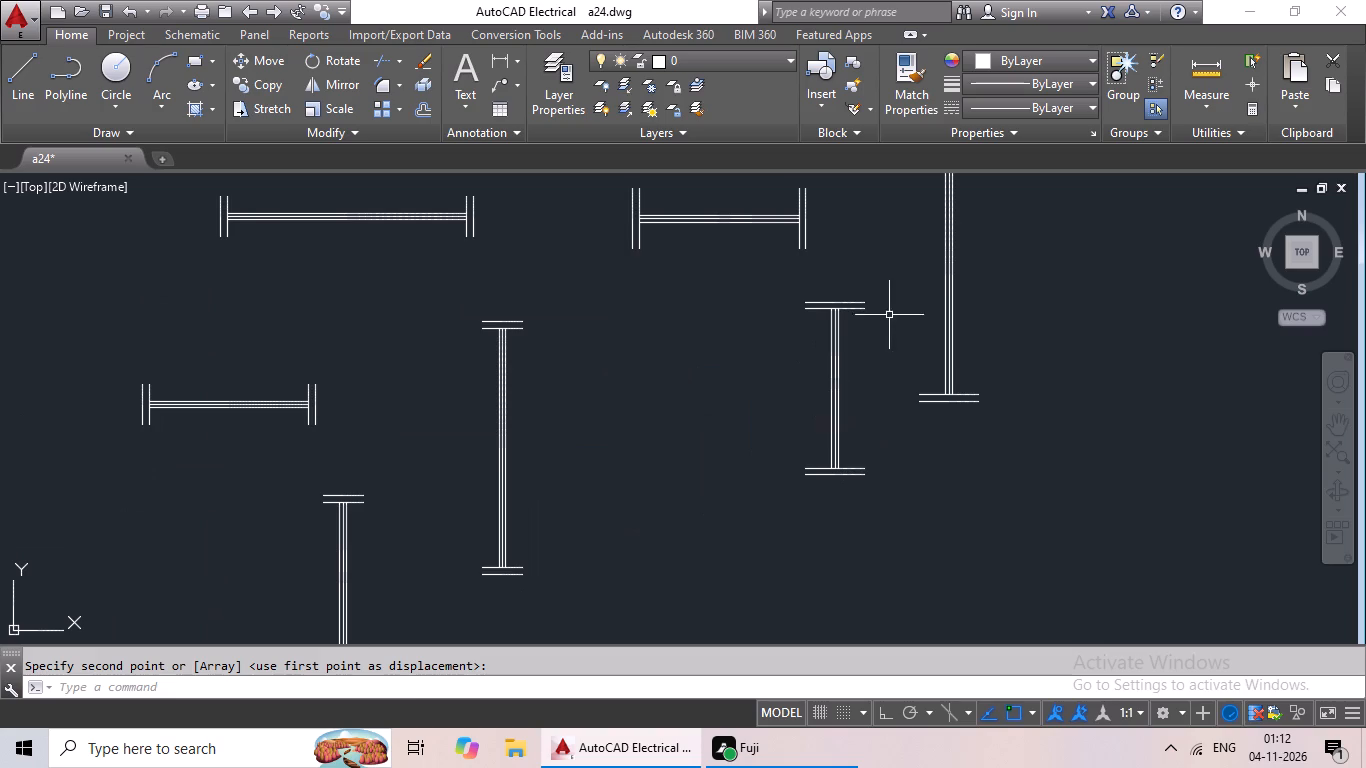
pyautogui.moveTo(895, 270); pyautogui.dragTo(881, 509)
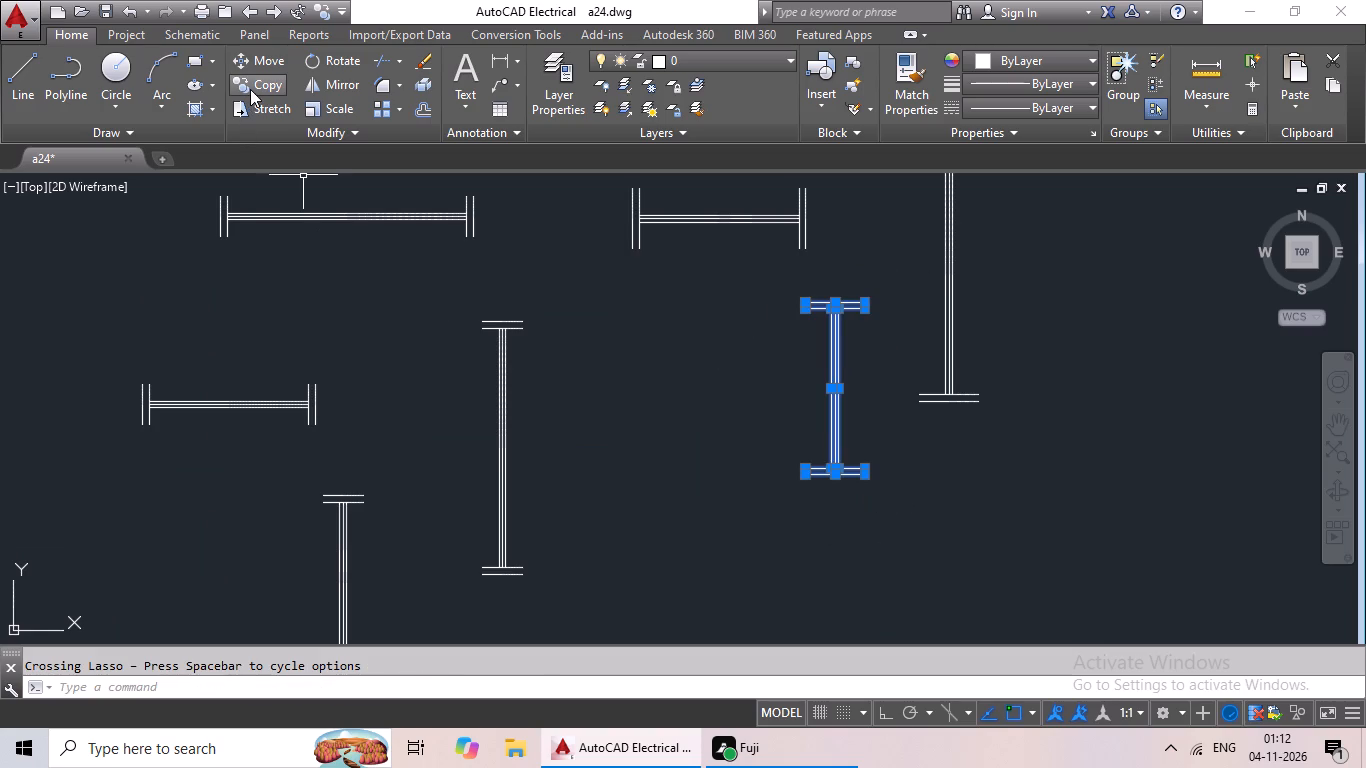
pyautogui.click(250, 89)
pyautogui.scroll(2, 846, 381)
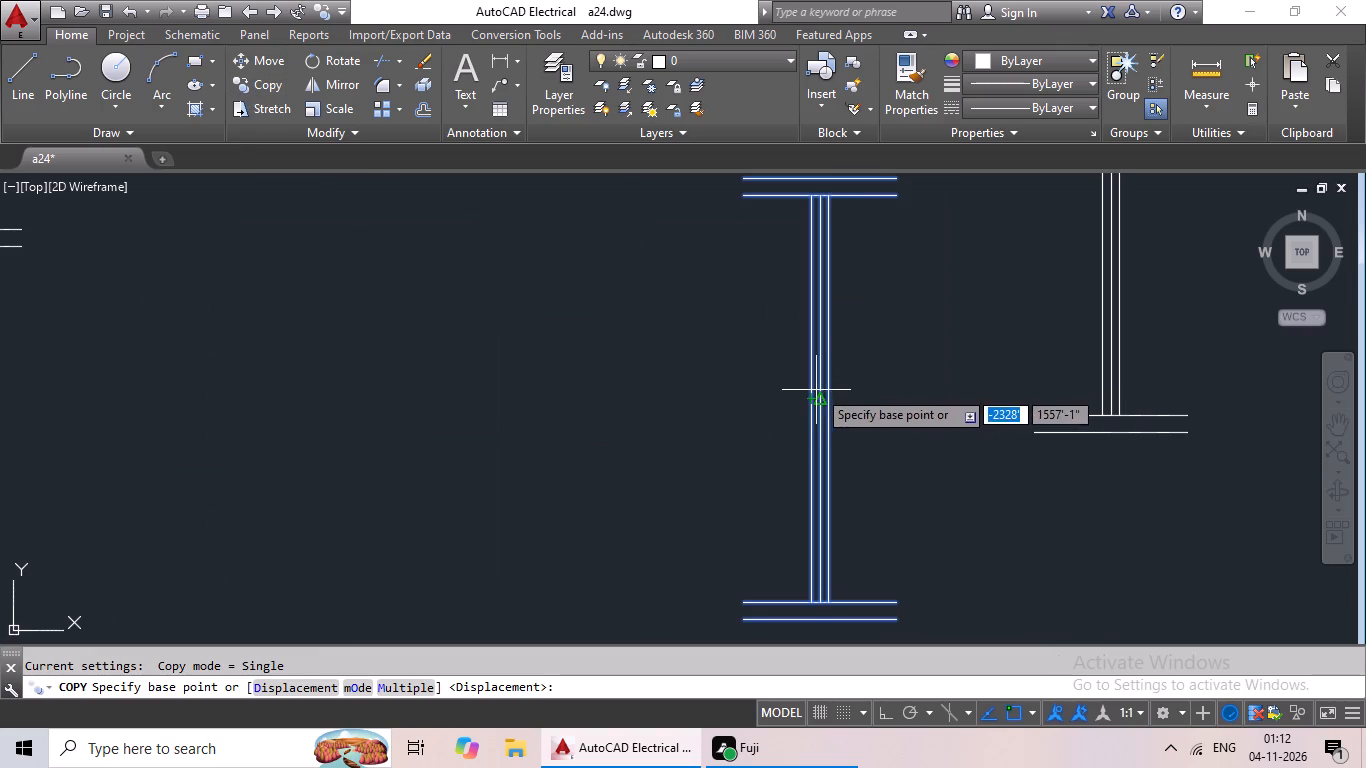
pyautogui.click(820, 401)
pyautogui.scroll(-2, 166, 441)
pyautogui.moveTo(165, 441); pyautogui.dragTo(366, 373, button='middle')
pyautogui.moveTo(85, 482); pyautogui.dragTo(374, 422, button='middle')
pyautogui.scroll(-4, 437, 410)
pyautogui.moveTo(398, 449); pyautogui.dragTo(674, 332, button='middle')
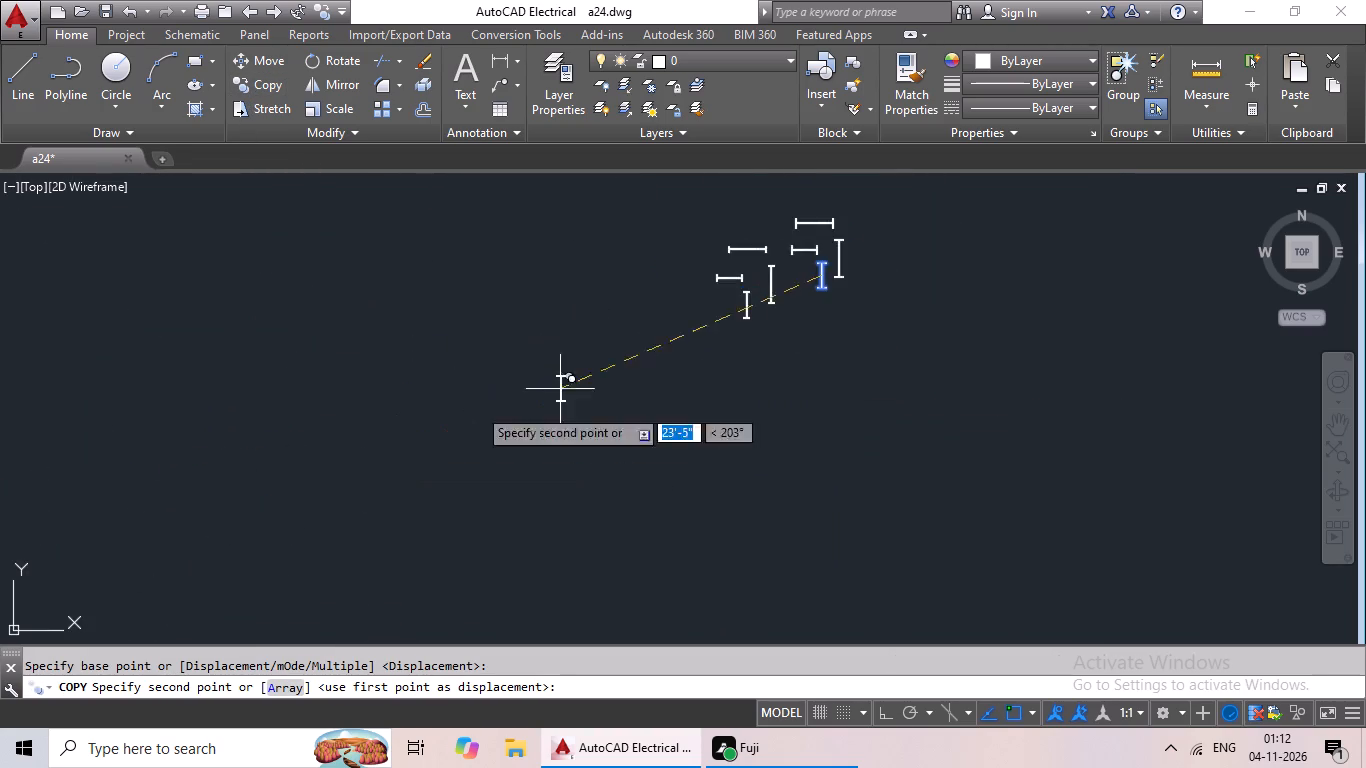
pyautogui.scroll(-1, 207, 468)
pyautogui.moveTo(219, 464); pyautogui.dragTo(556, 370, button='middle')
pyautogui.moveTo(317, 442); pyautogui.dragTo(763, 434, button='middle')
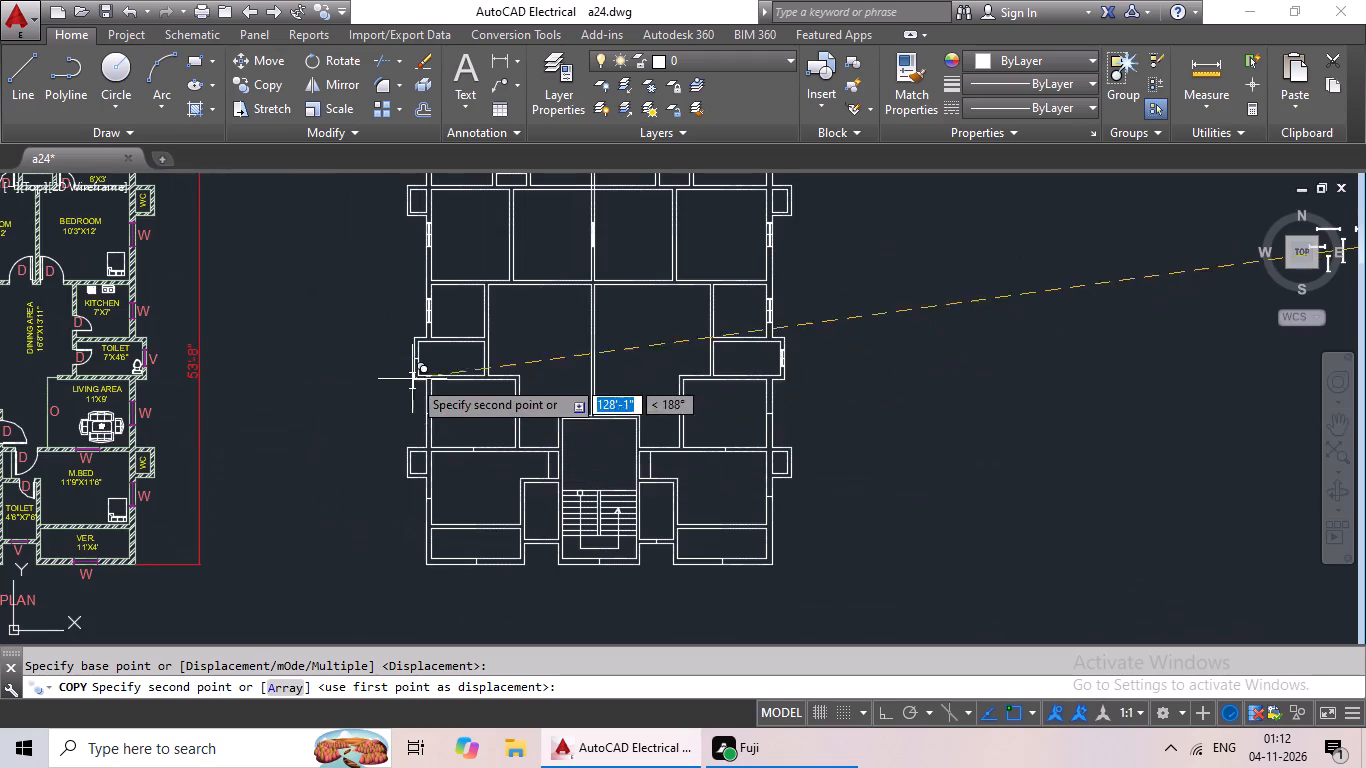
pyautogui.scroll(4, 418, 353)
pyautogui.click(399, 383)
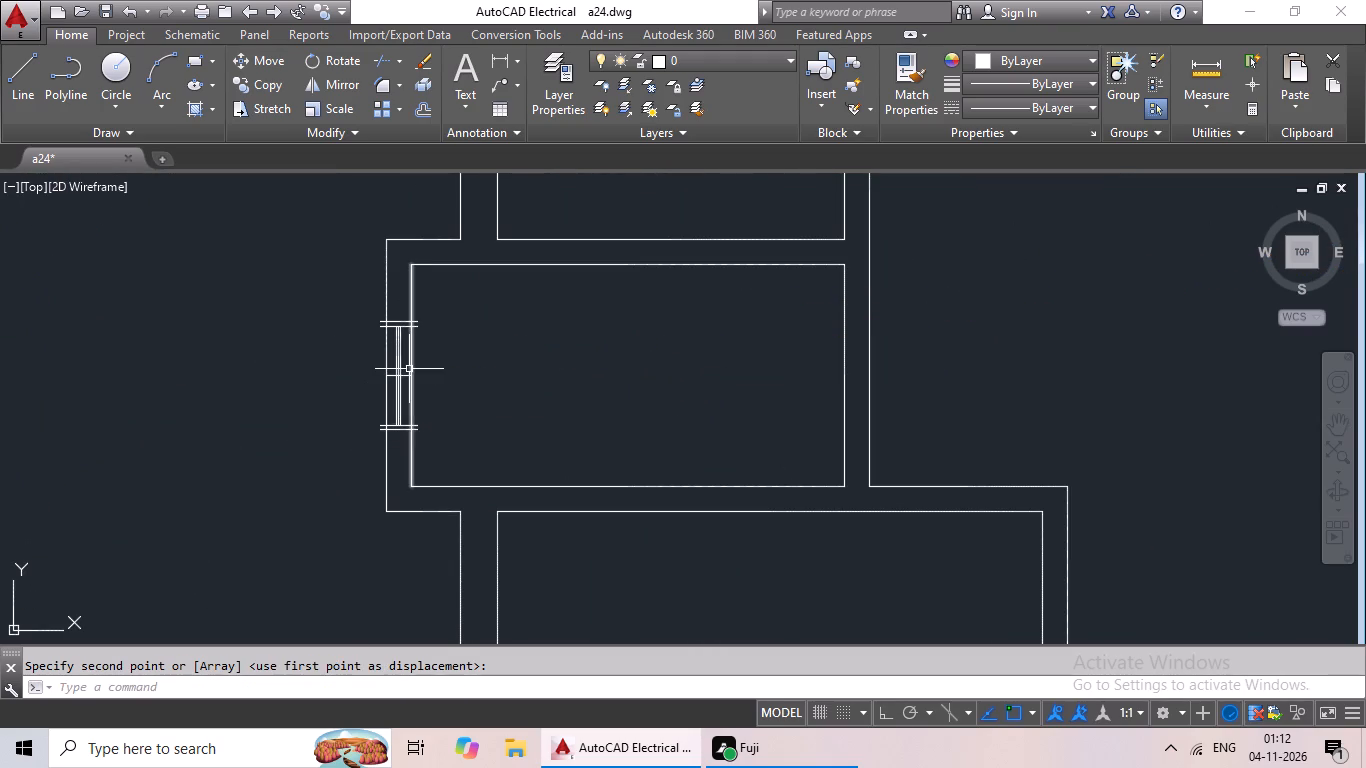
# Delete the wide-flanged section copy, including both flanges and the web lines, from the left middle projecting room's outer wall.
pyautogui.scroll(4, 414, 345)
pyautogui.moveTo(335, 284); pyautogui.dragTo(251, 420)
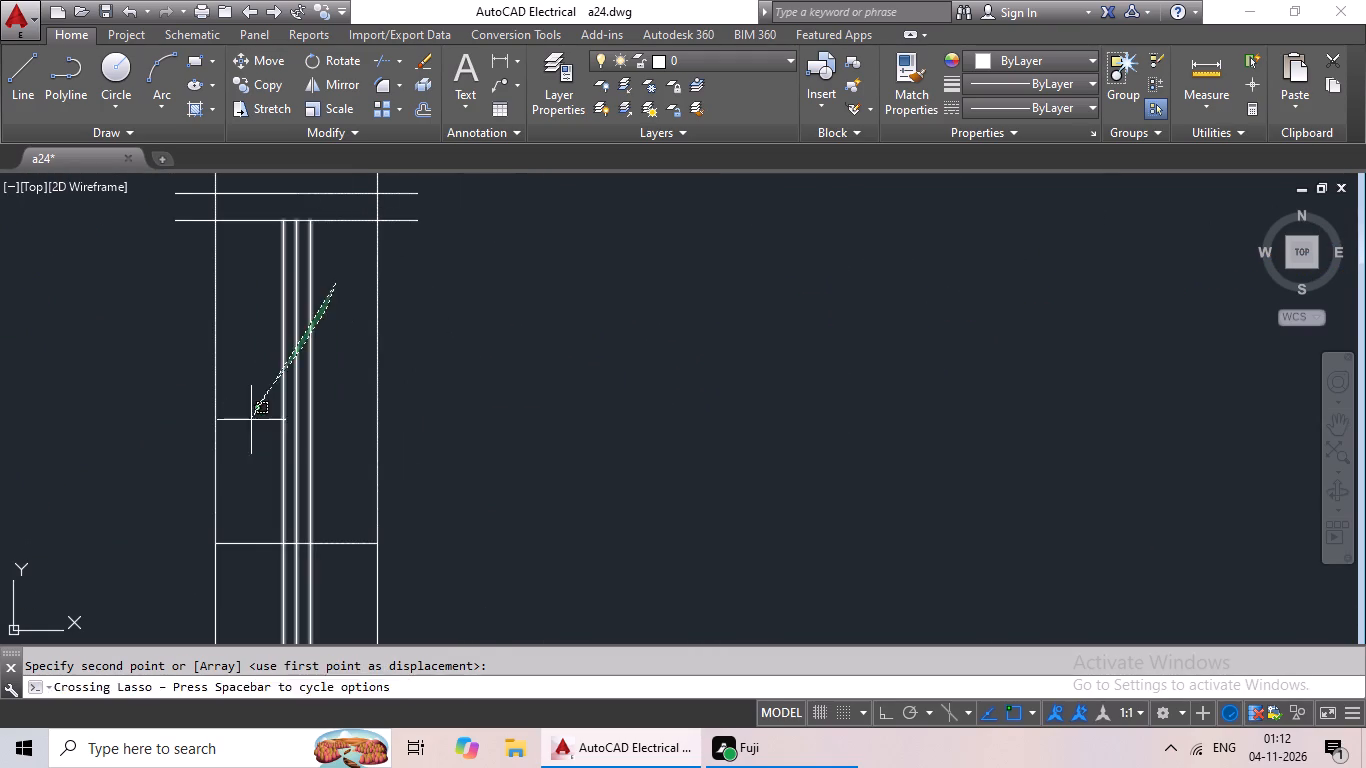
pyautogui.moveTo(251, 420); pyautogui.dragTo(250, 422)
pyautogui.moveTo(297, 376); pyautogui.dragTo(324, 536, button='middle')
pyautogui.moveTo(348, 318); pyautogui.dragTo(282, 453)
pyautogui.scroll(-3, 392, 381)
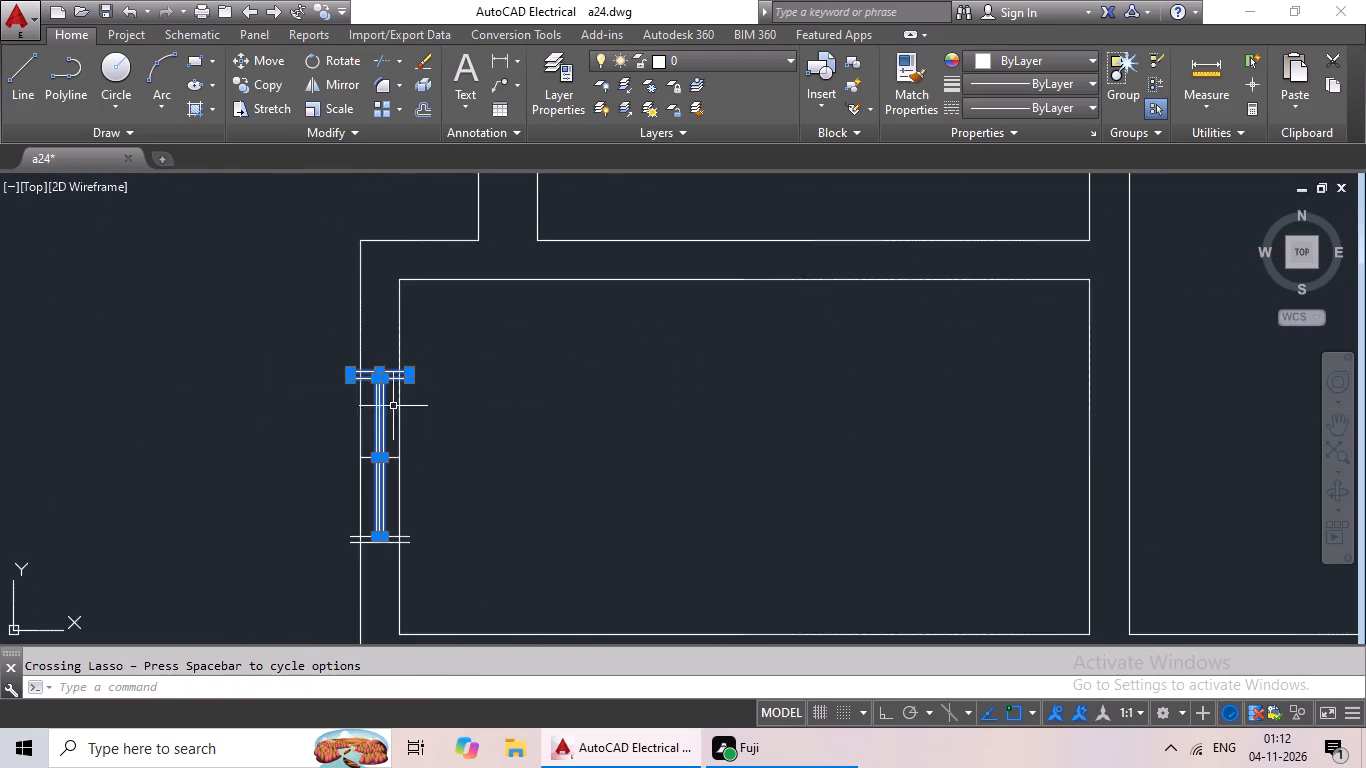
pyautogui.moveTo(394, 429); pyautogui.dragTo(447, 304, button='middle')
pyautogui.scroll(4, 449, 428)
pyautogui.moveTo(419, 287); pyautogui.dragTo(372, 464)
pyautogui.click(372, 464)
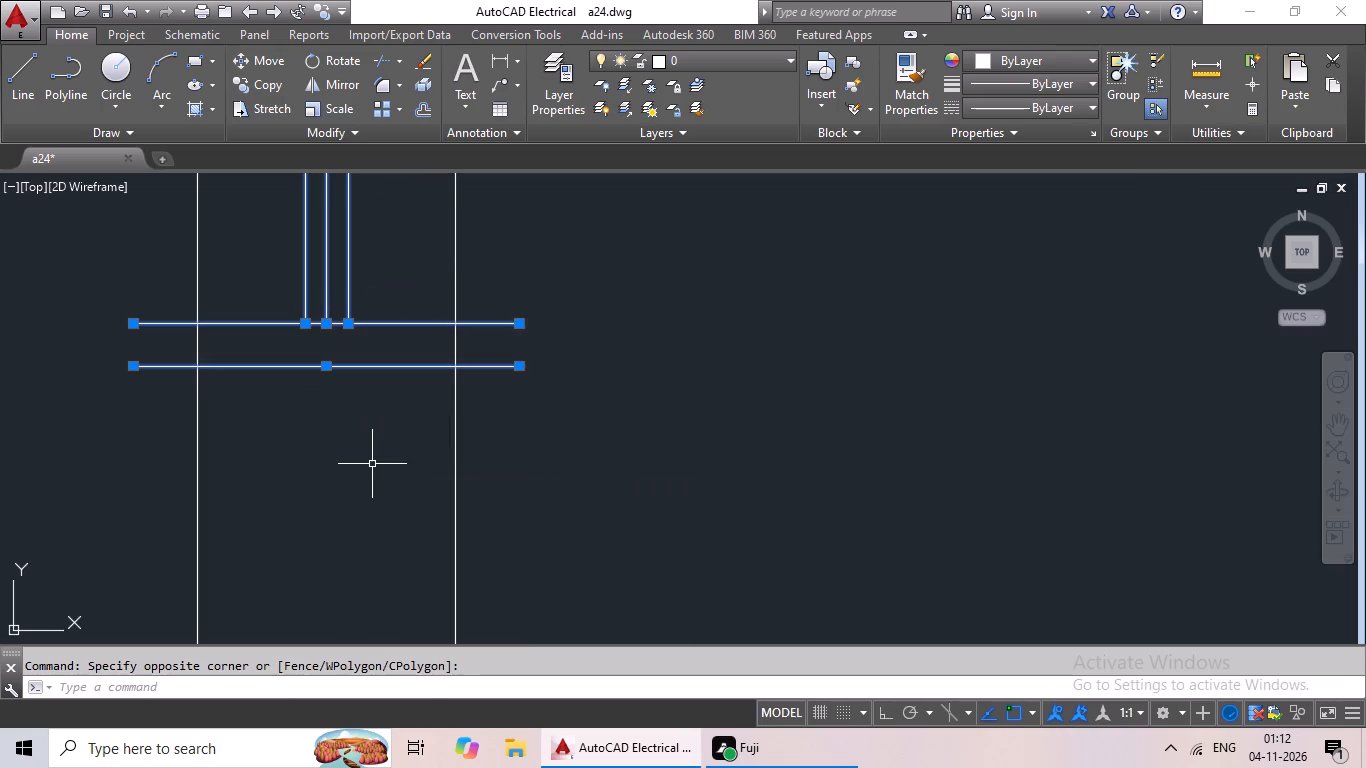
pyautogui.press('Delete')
# Copy the short vertical section with narrow flanges by its web midpoint to the opening mark in the left middle projecting room's outer wall.
pyautogui.scroll(-5, 667, 460)
pyautogui.scroll(-2, 789, 424)
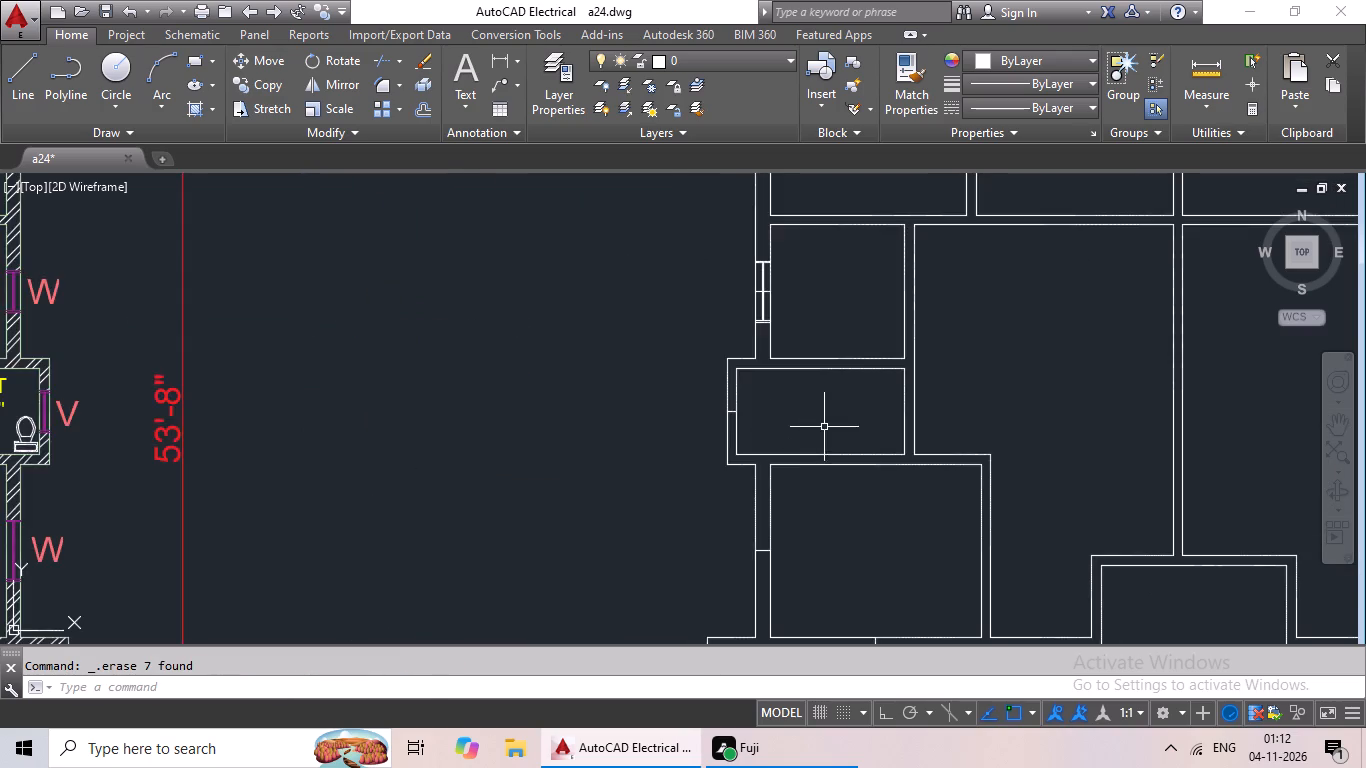
pyautogui.moveTo(826, 425); pyautogui.dragTo(519, 444, button='middle')
pyautogui.scroll(-2, 631, 368)
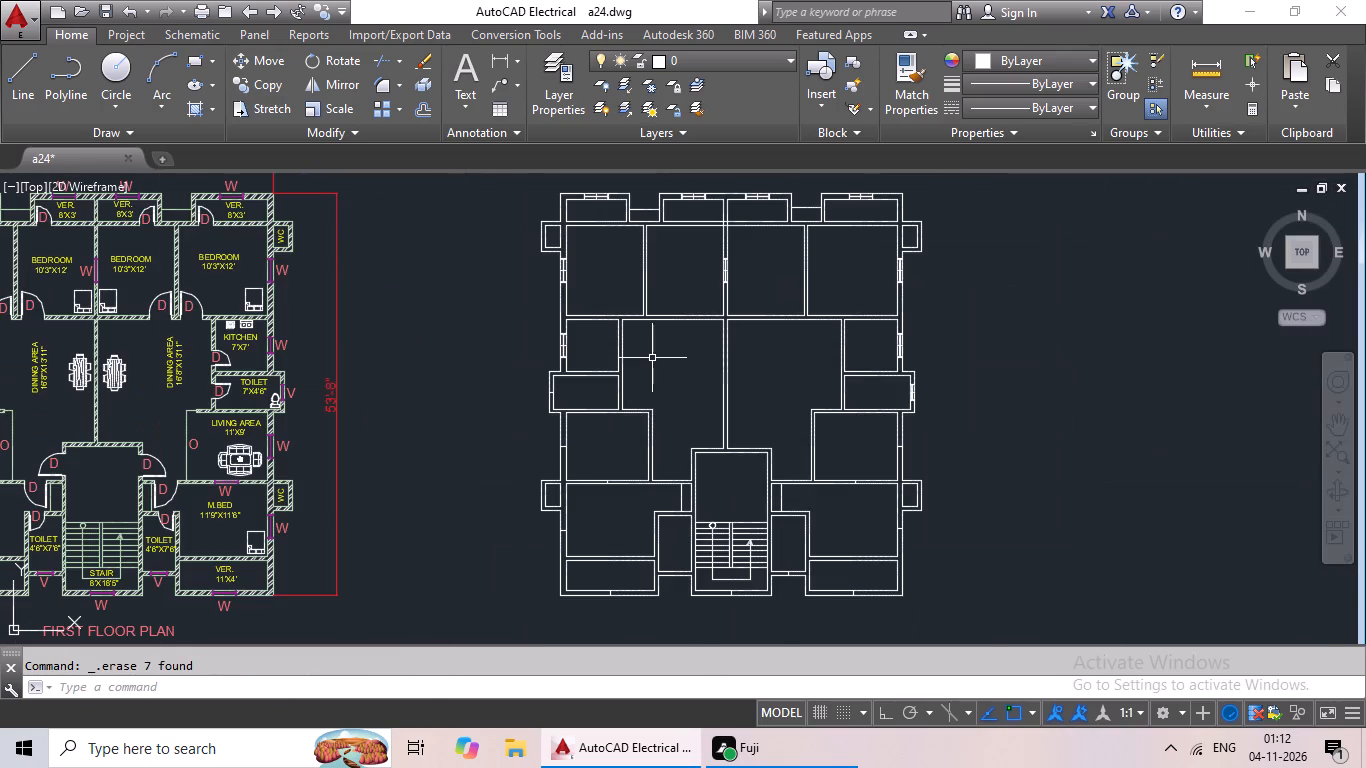
pyautogui.moveTo(960, 306); pyautogui.dragTo(553, 330, button='middle')
pyautogui.moveTo(875, 321); pyautogui.dragTo(778, 339, button='middle')
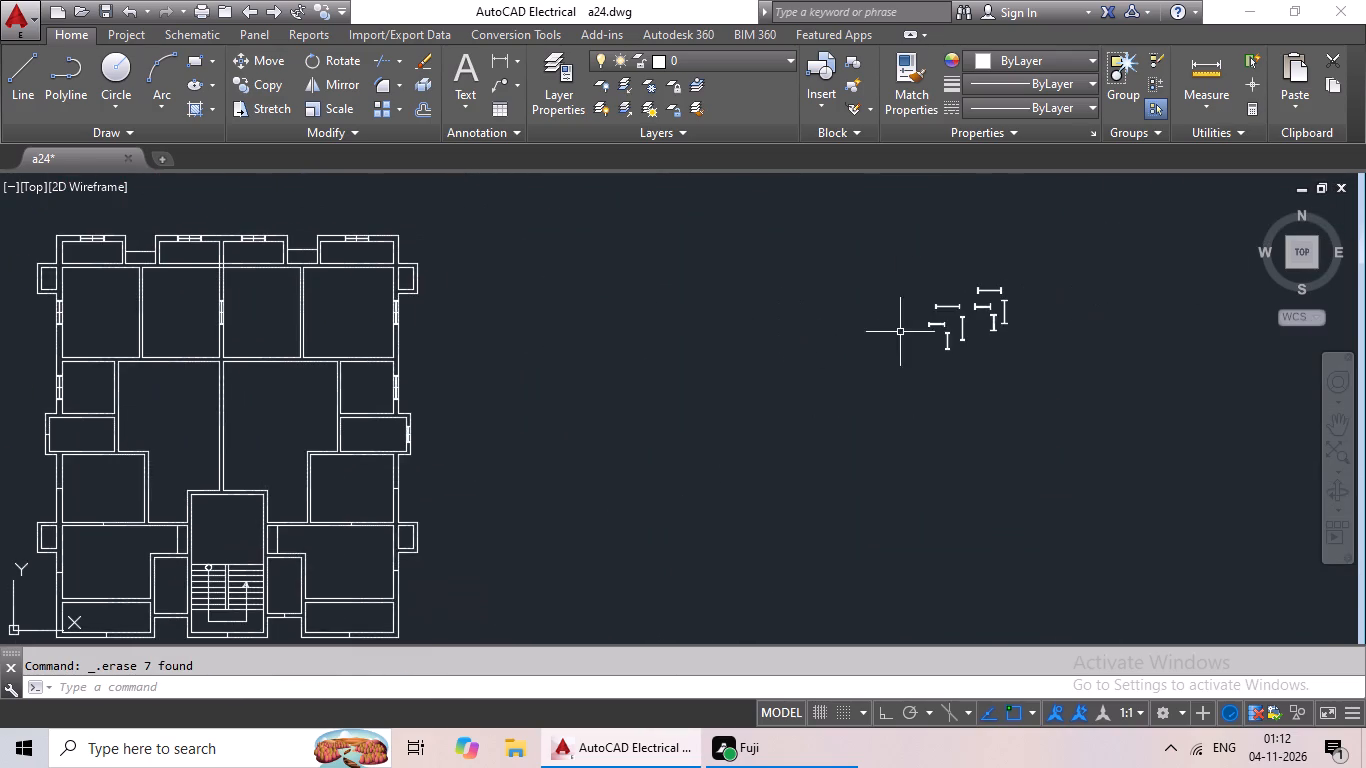
pyautogui.scroll(4, 955, 338)
pyautogui.moveTo(951, 279); pyautogui.dragTo(998, 461)
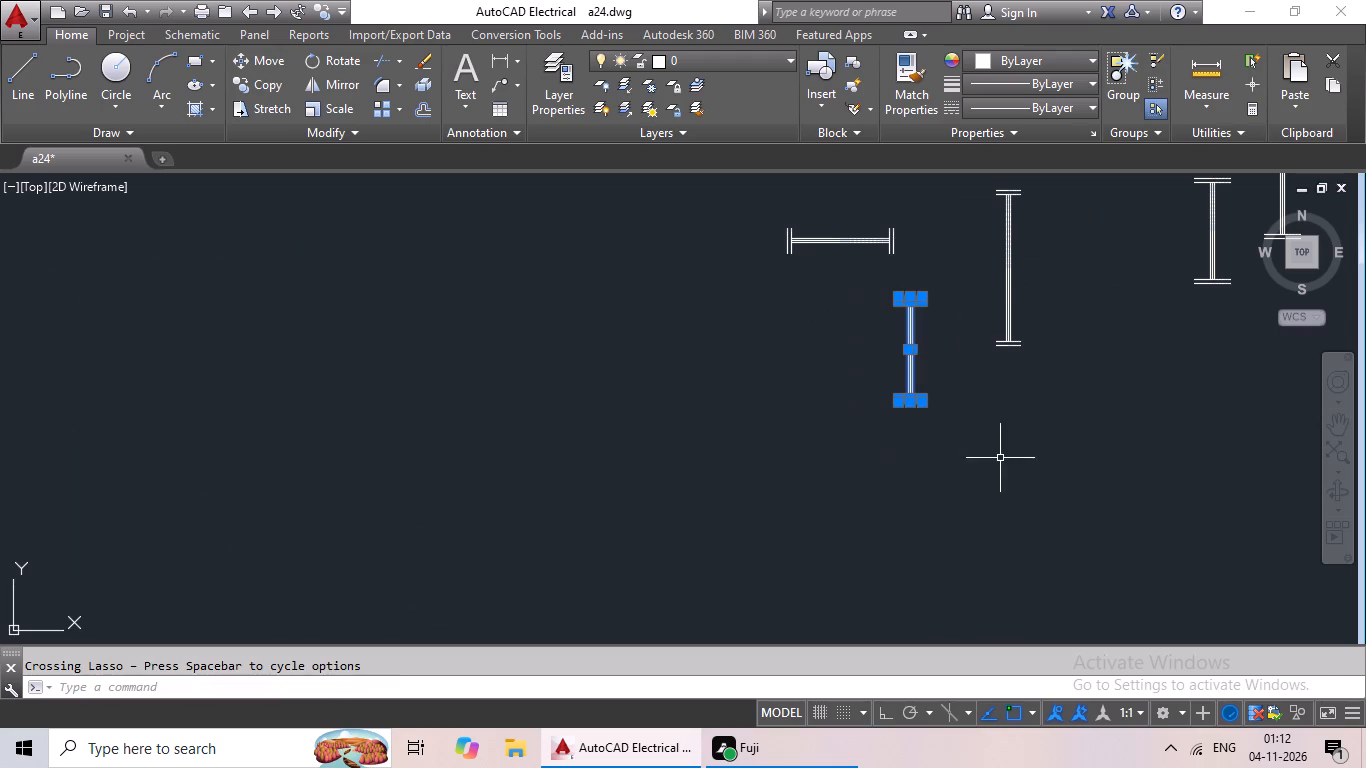
pyautogui.click(267, 89)
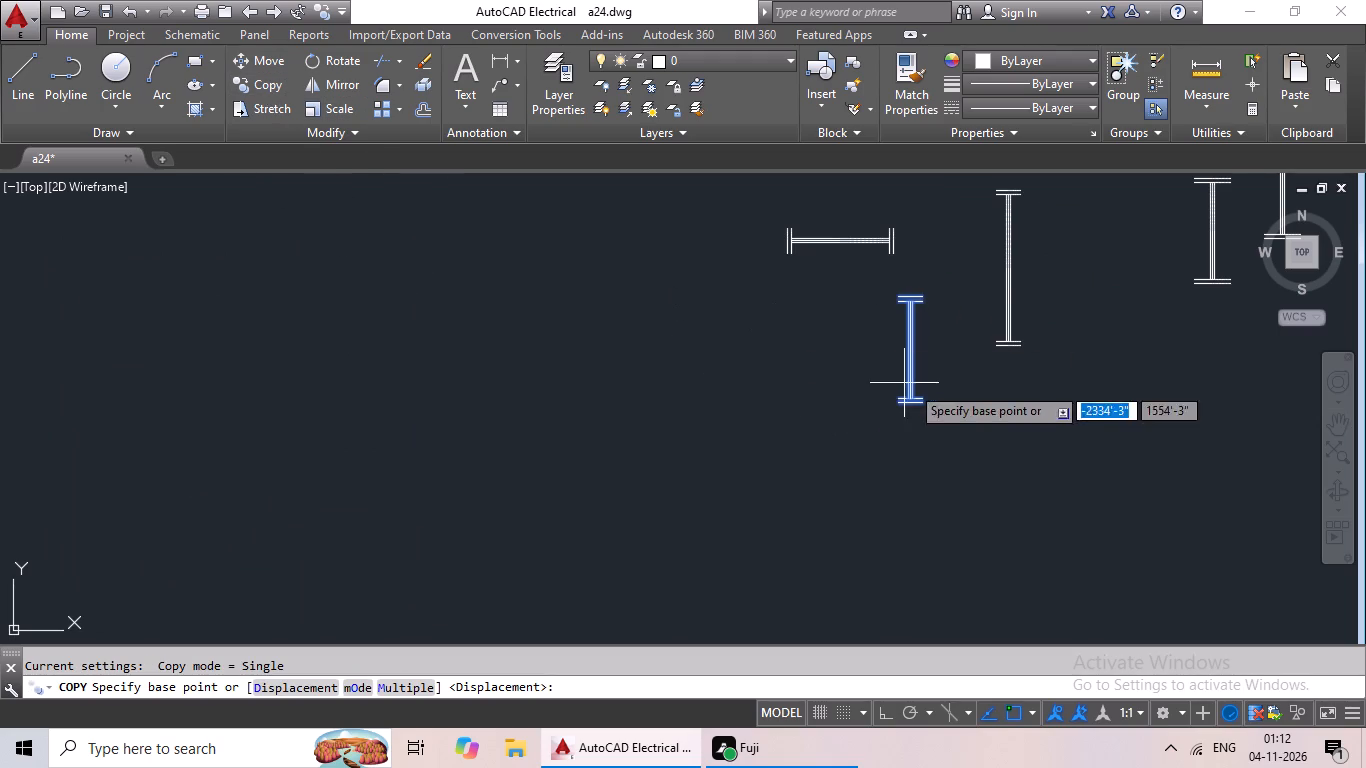
pyautogui.scroll(4, 900, 311)
pyautogui.moveTo(1022, 434); pyautogui.dragTo(844, 270, button='middle')
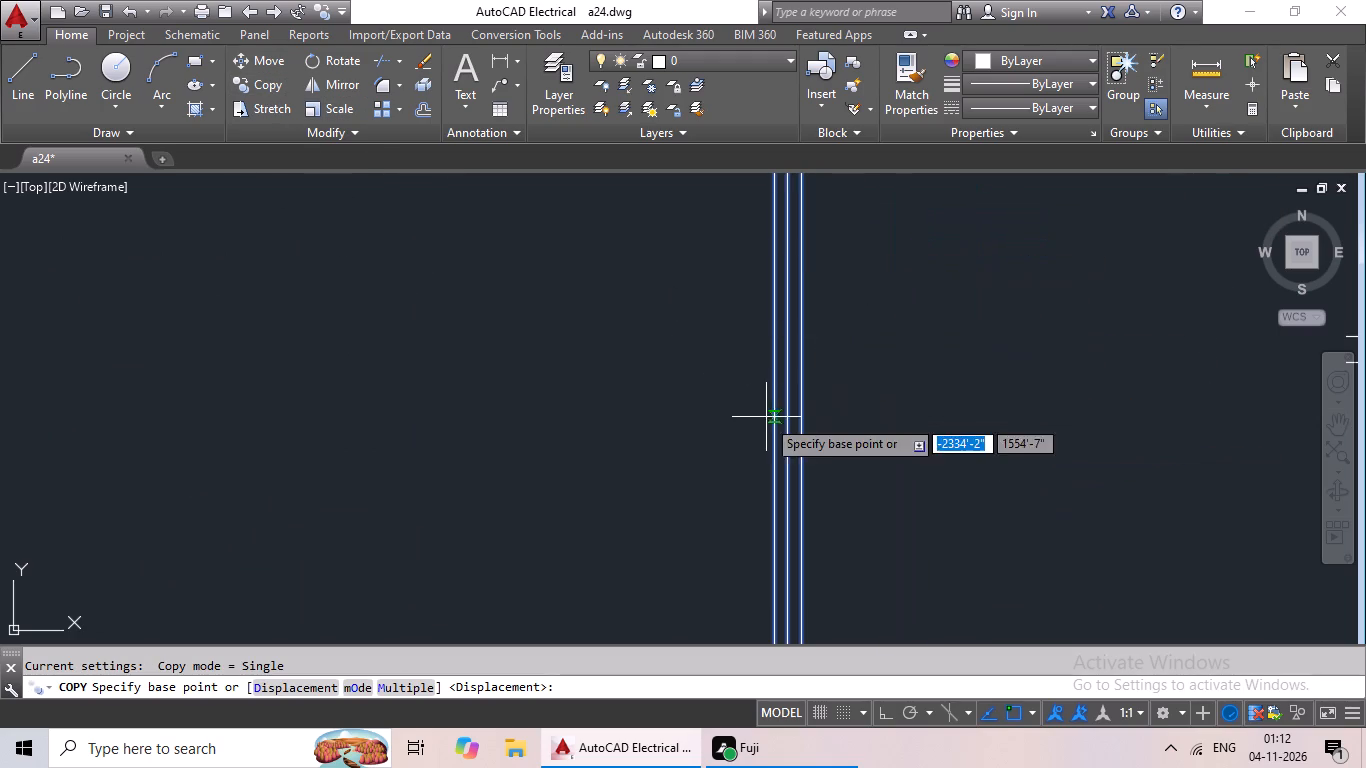
pyautogui.scroll(-2, 795, 456)
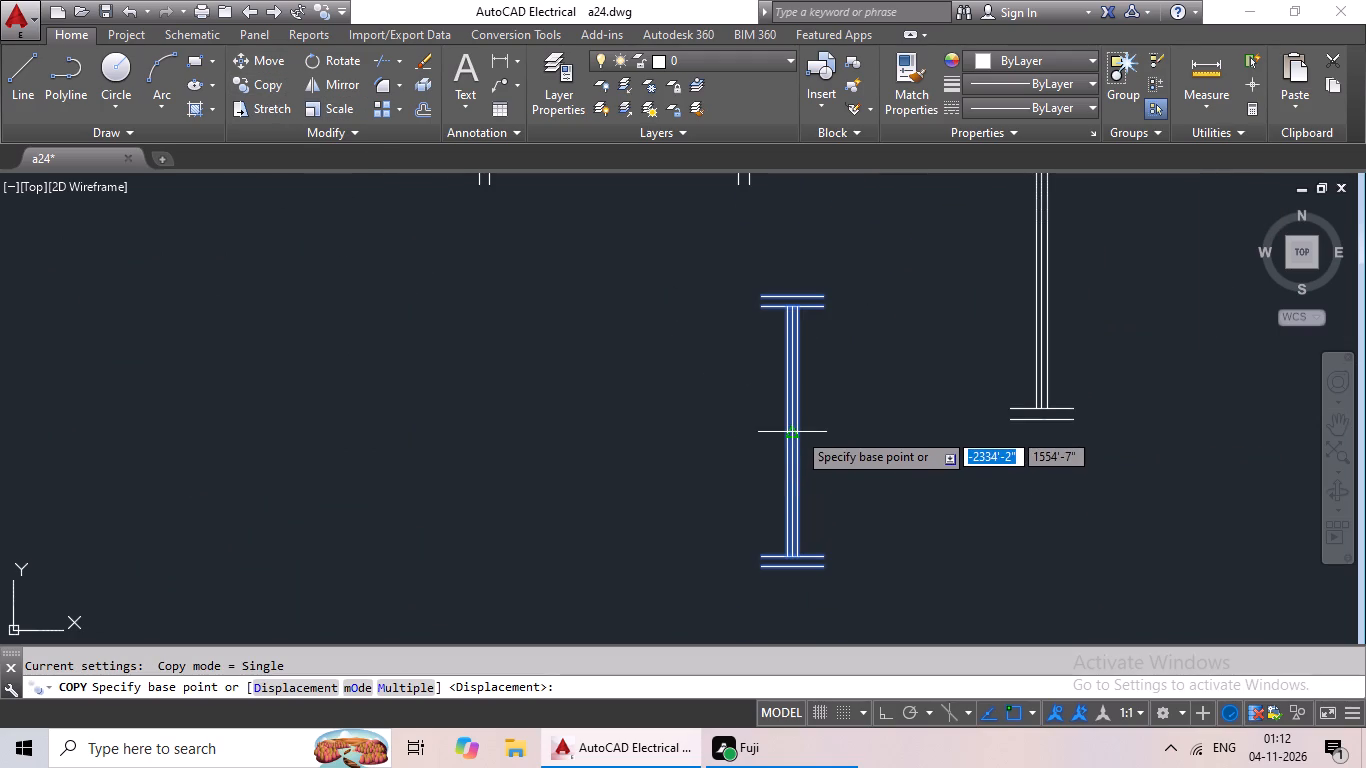
pyautogui.click(797, 429)
pyautogui.scroll(-1, 0, 429)
pyautogui.moveTo(0, 429); pyautogui.dragTo(605, 278, button='middle')
pyautogui.scroll(-2, 691, 280)
pyautogui.moveTo(534, 346); pyautogui.dragTo(737, 260, button='middle')
pyautogui.scroll(-2, 702, 298)
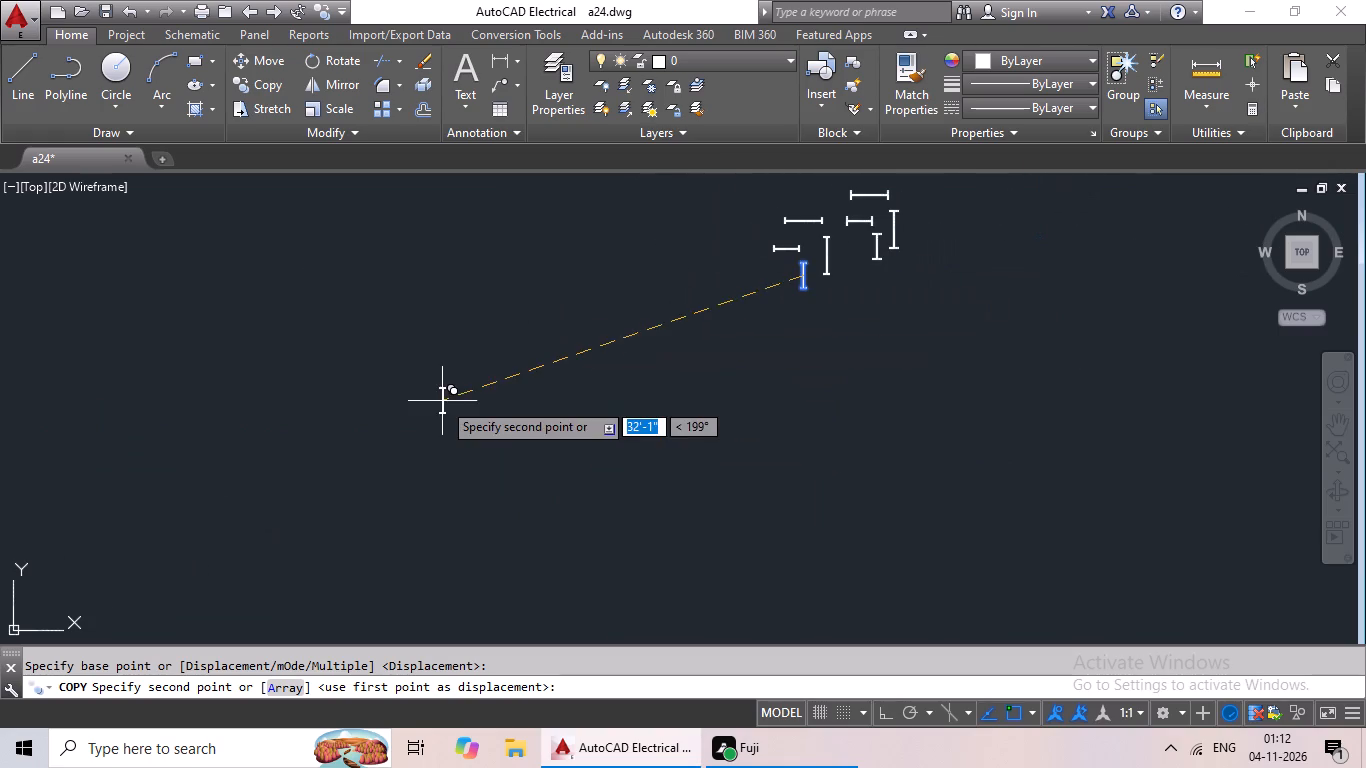
pyautogui.moveTo(442, 400); pyautogui.dragTo(796, 278, button='middle')
pyautogui.scroll(-2, 742, 309)
pyautogui.moveTo(660, 349); pyautogui.dragTo(874, 310, button='middle')
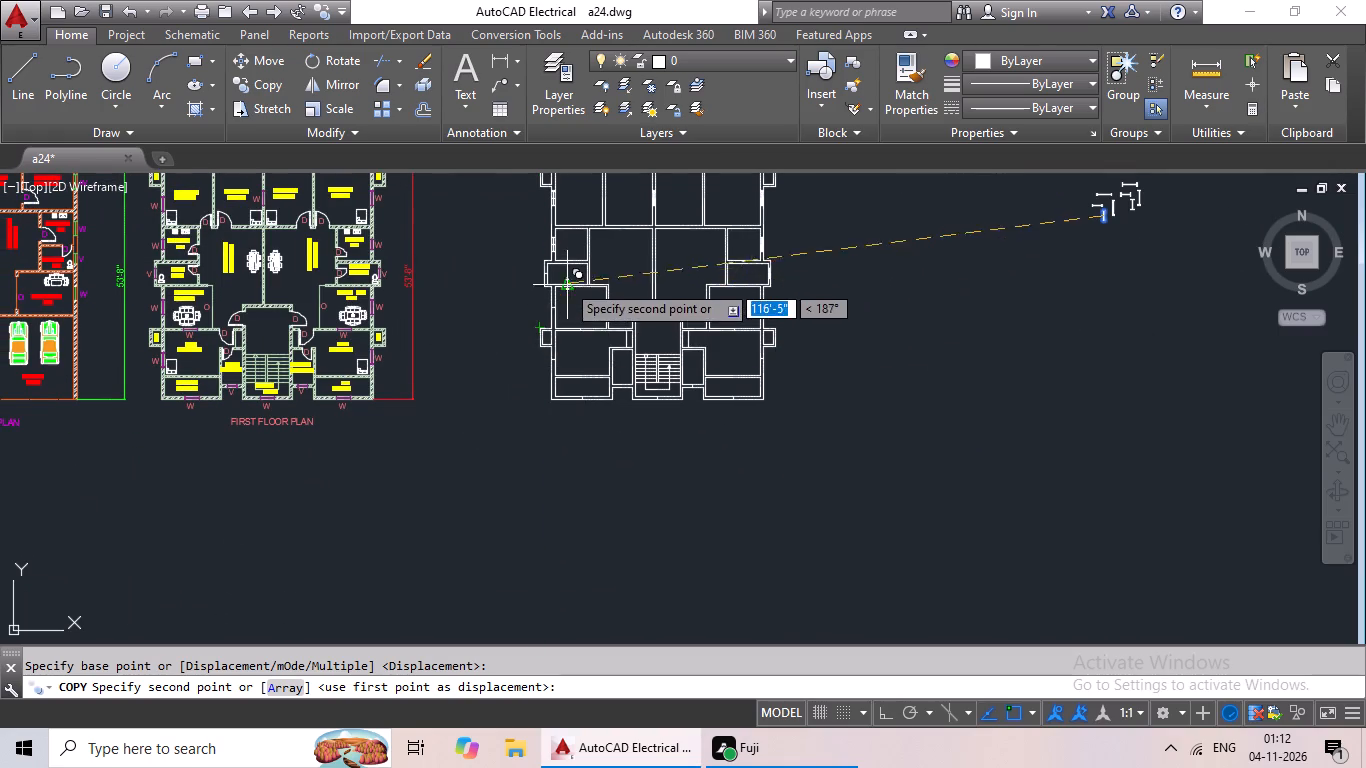
pyautogui.scroll(6, 544, 260)
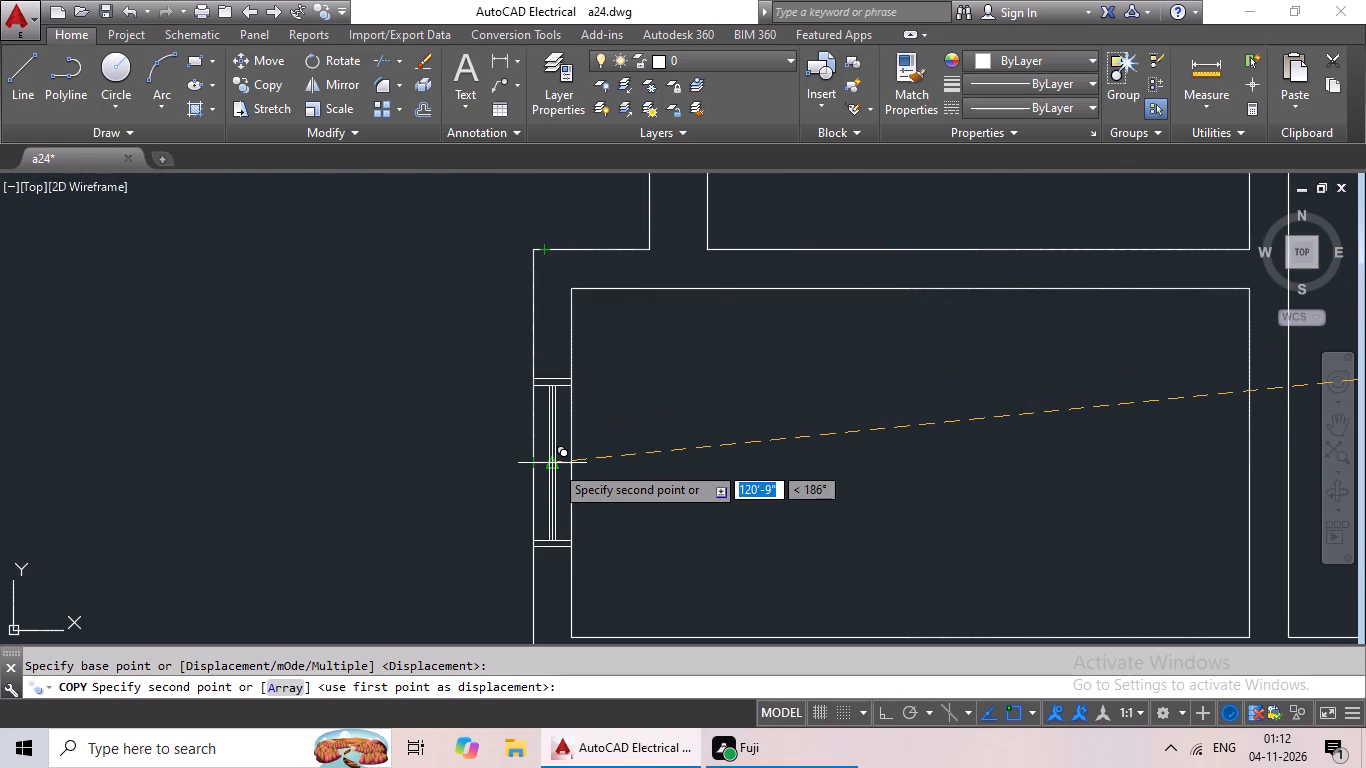
pyautogui.click(553, 464)
# Copy the rightmost long vertical section by its web midpoint to the right outer wall's opening mark just below the middle projecting room.
pyautogui.scroll(-5, 752, 314)
pyautogui.moveTo(862, 375); pyautogui.dragTo(648, 355, button='middle')
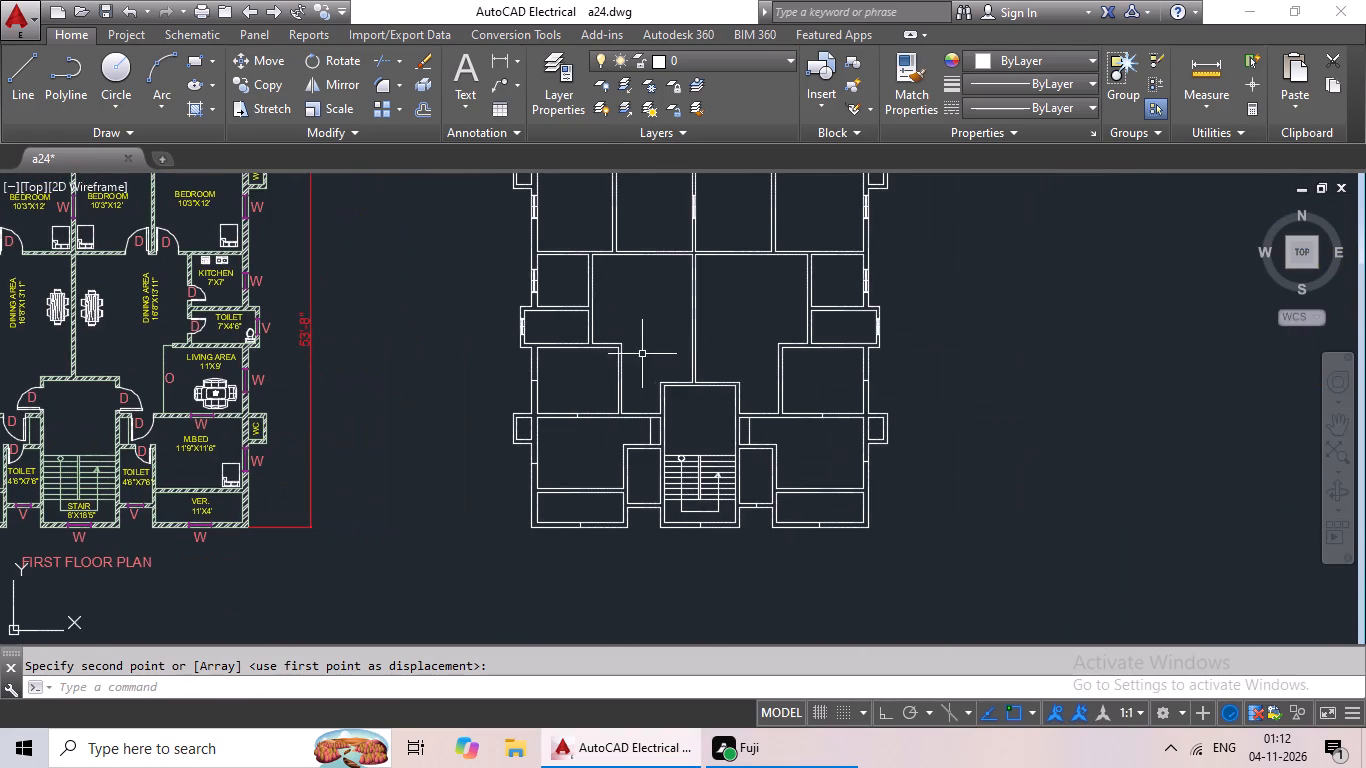
pyautogui.moveTo(907, 349); pyautogui.dragTo(650, 395, button='middle')
pyautogui.scroll(-1, 696, 375)
pyautogui.moveTo(776, 361); pyautogui.dragTo(734, 392, button='middle')
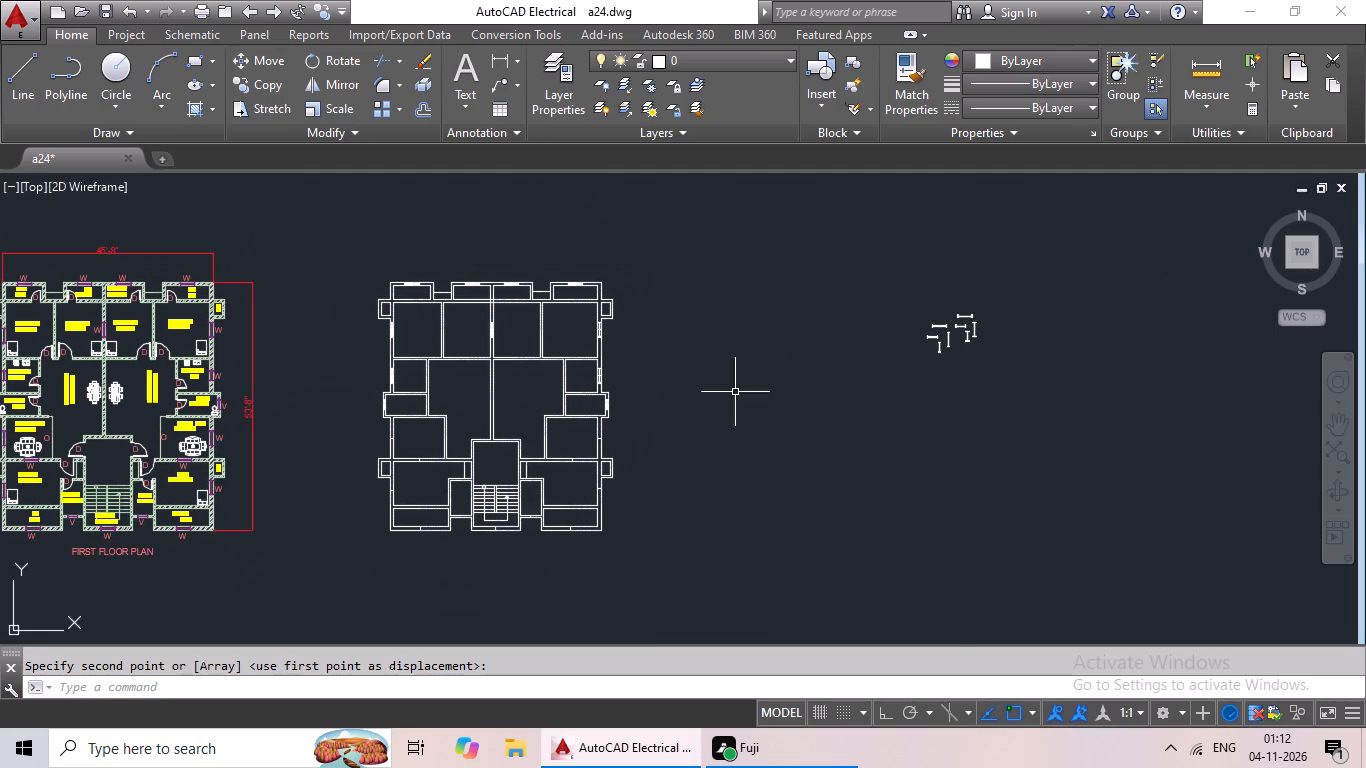
pyautogui.scroll(5, 961, 325)
pyautogui.moveTo(947, 321); pyautogui.dragTo(943, 319)
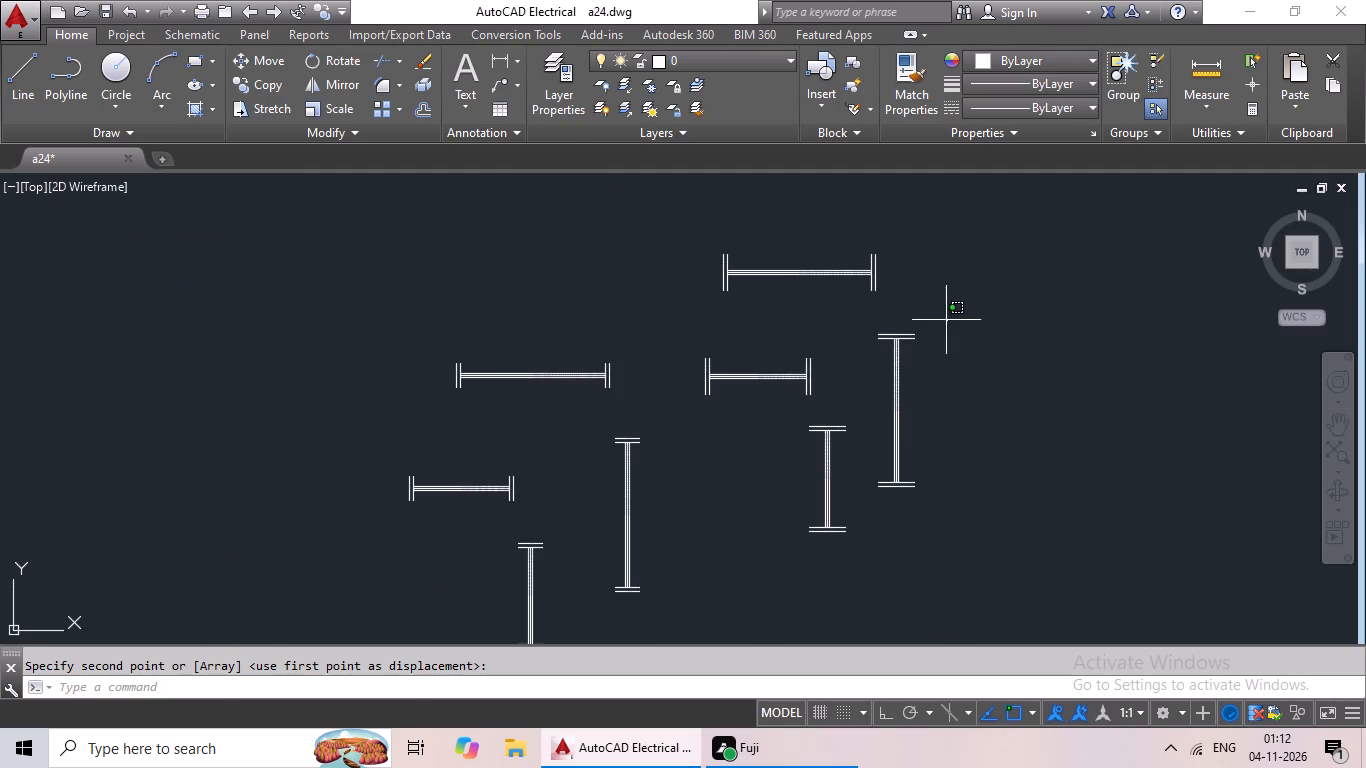
pyautogui.moveTo(943, 319); pyautogui.dragTo(980, 489)
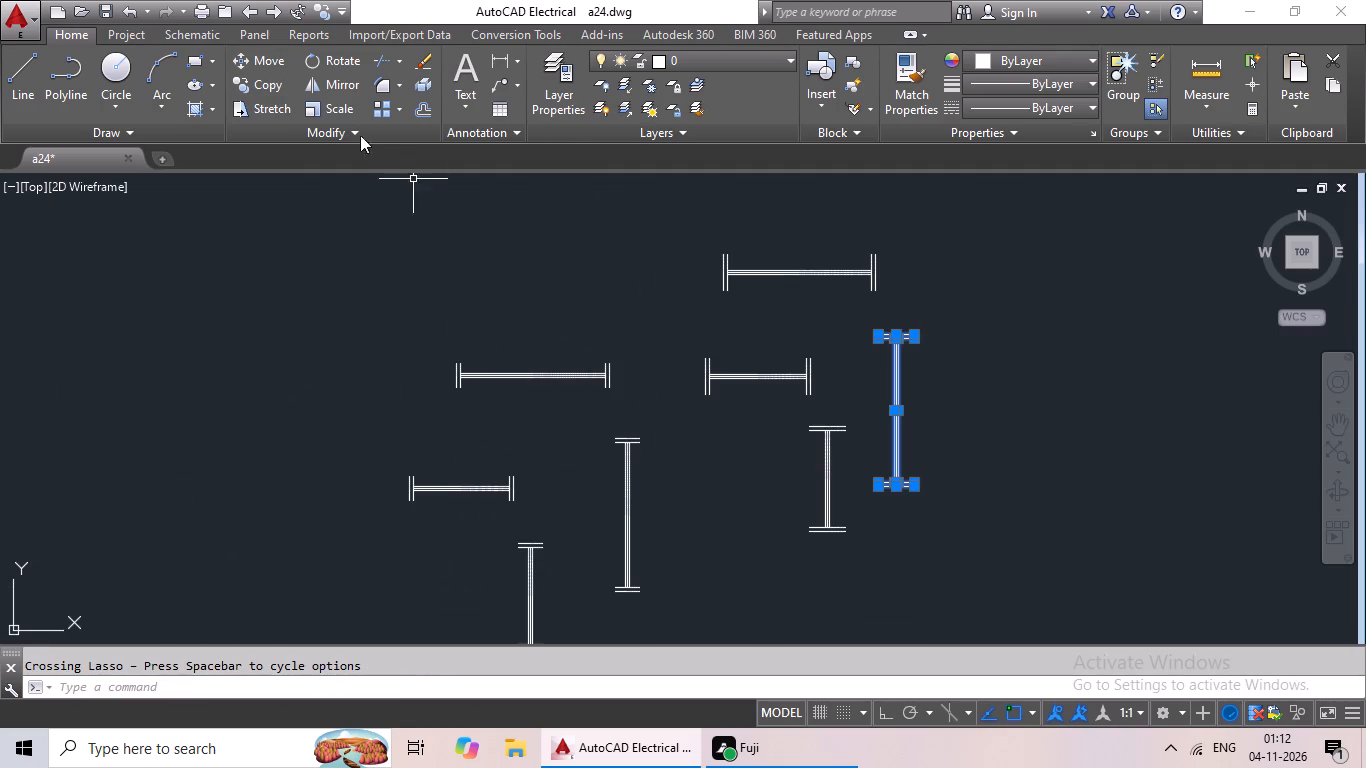
pyautogui.click(253, 87)
pyautogui.scroll(2, 906, 440)
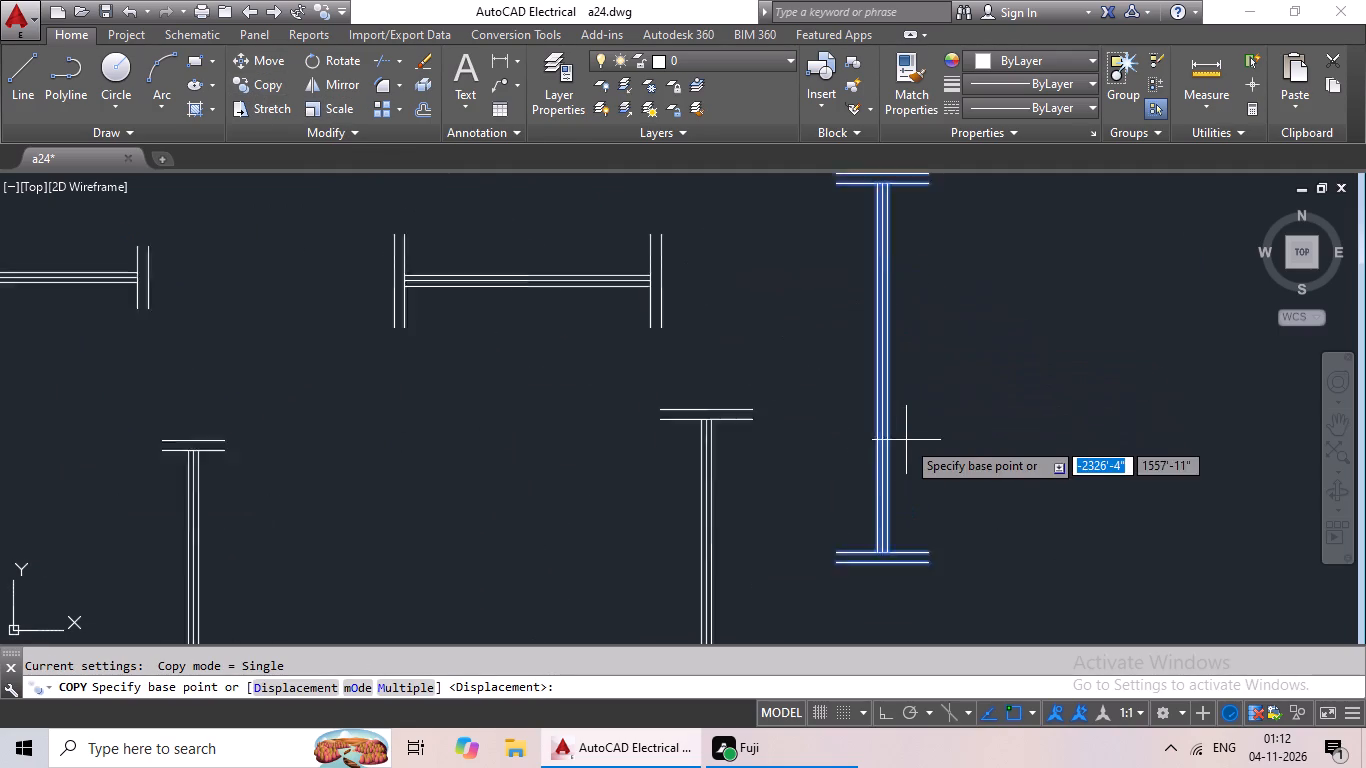
pyautogui.scroll(1, 906, 440)
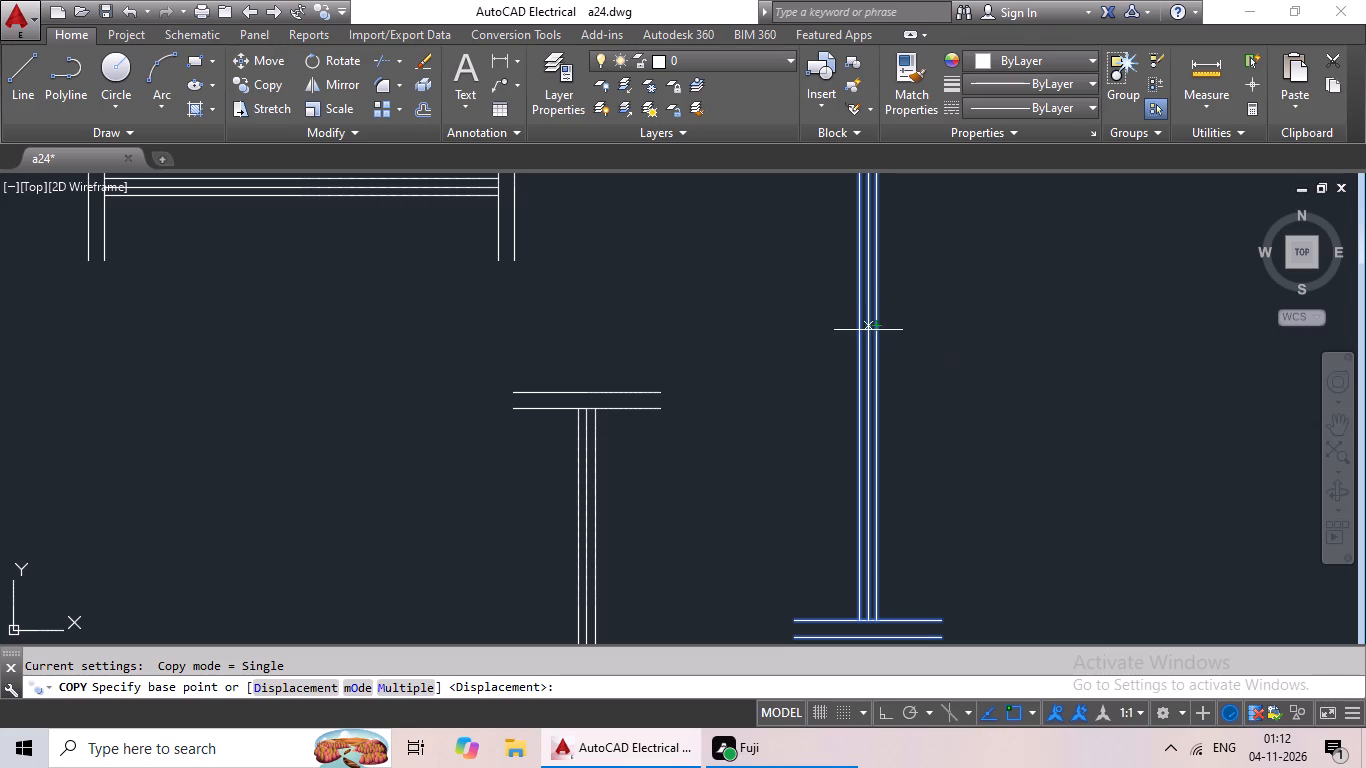
pyautogui.click(867, 327)
pyautogui.scroll(-5, 338, 370)
pyautogui.moveTo(211, 381); pyautogui.dragTo(516, 328, button='middle')
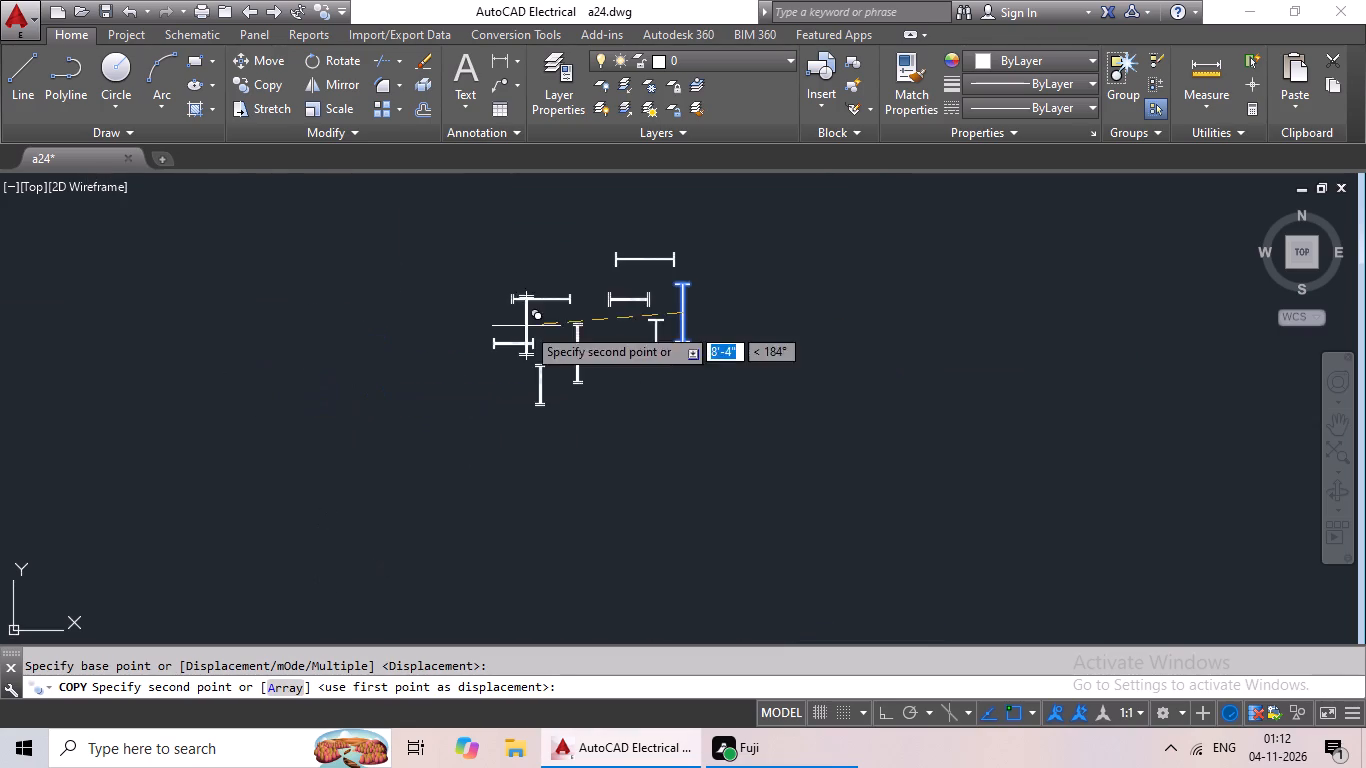
pyautogui.scroll(-4, 494, 334)
pyautogui.moveTo(334, 373); pyautogui.dragTo(536, 288, button='middle')
pyautogui.scroll(5, 368, 328)
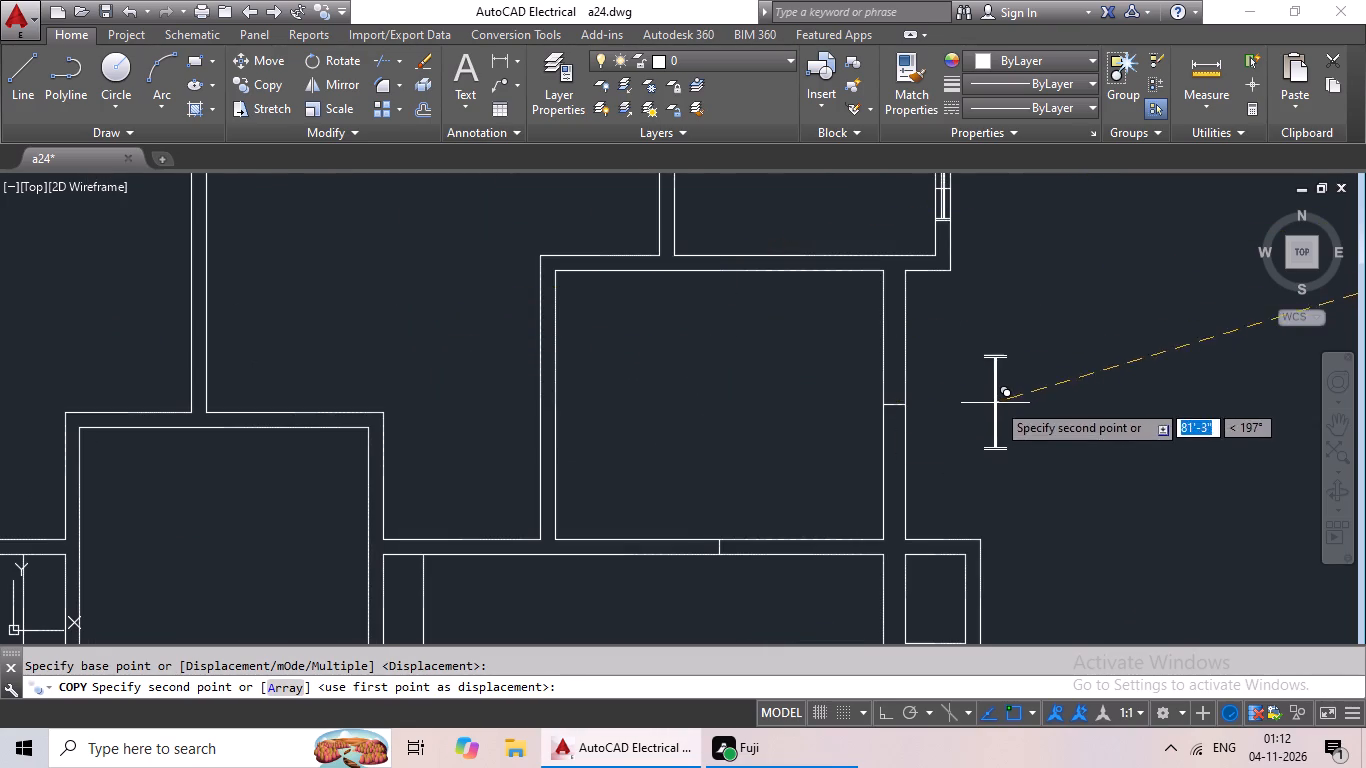
pyautogui.moveTo(996, 400); pyautogui.dragTo(632, 376, button='middle')
pyautogui.scroll(1, 526, 386)
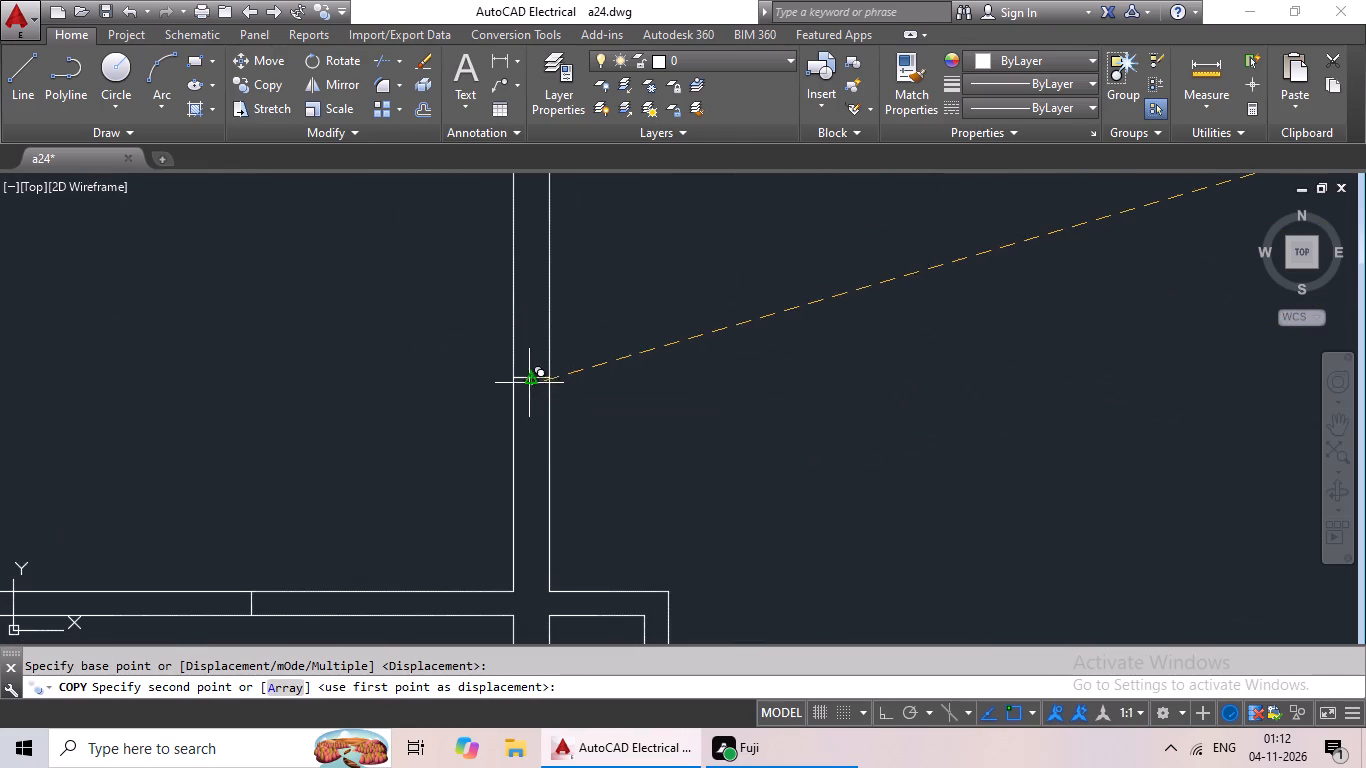
pyautogui.click(534, 377)
# Copy the rightmost long vertical section by its web midpoint to the left outer wall's opening mark just below the middle projecting room.
pyautogui.scroll(-4, 695, 355)
pyautogui.moveTo(810, 353); pyautogui.dragTo(389, 447, button='middle')
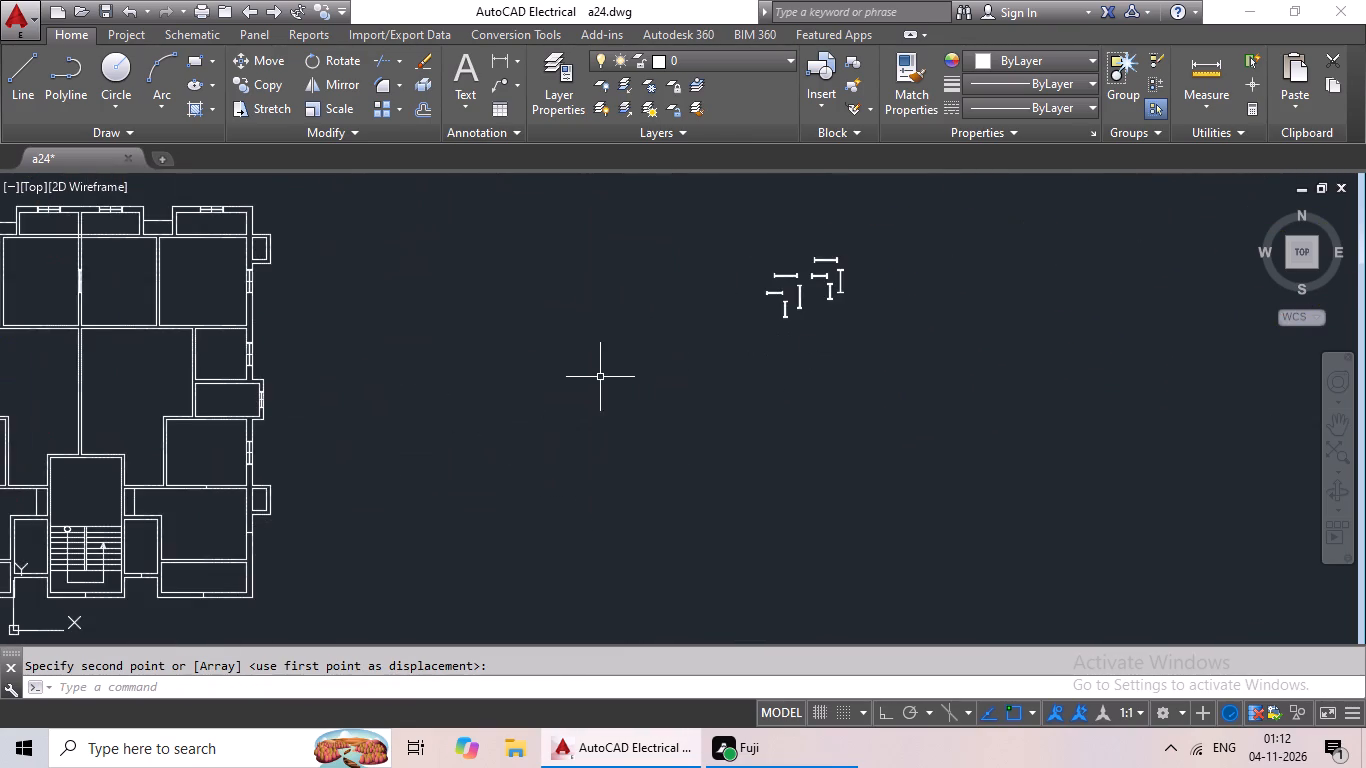
pyautogui.moveTo(600, 375); pyautogui.dragTo(473, 470, button='middle')
pyautogui.scroll(4, 716, 380)
pyautogui.moveTo(779, 265); pyautogui.dragTo(673, 257)
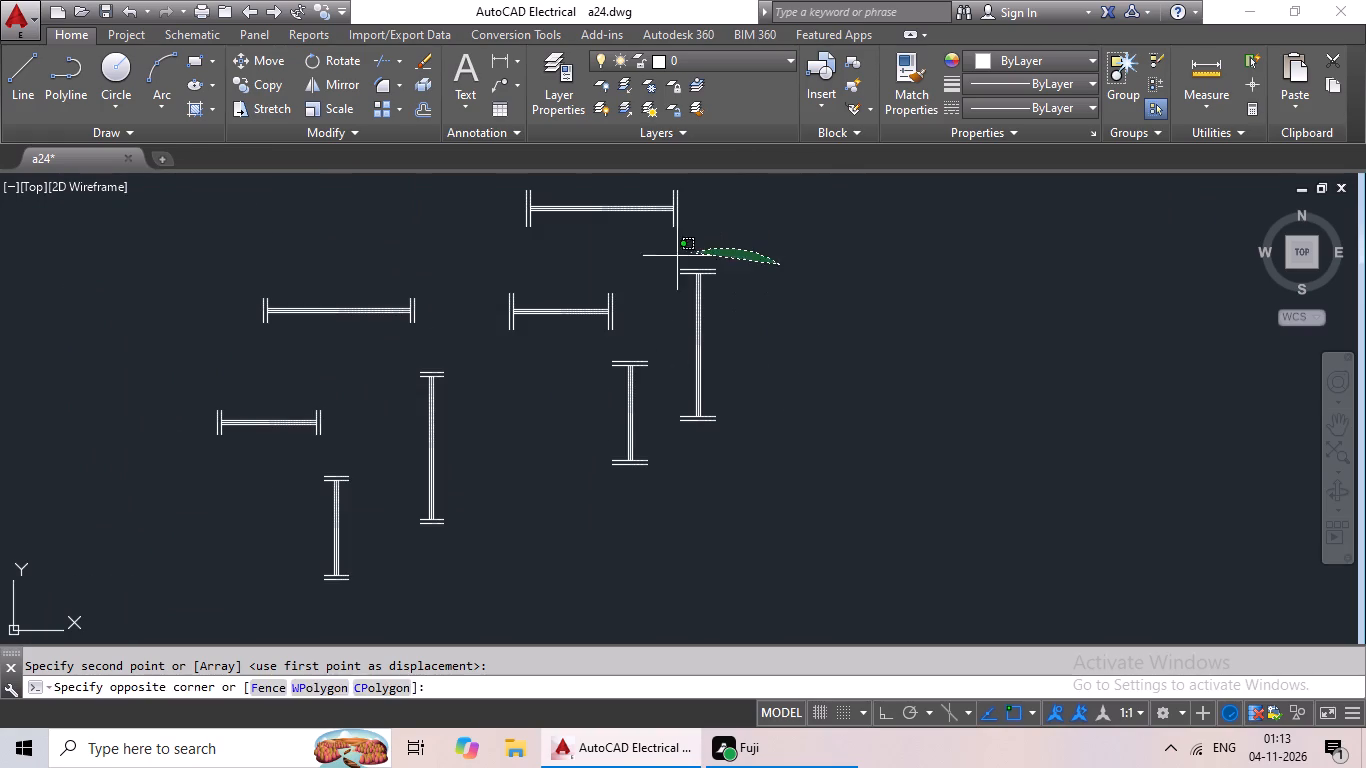
pyautogui.moveTo(673, 257); pyautogui.dragTo(850, 432)
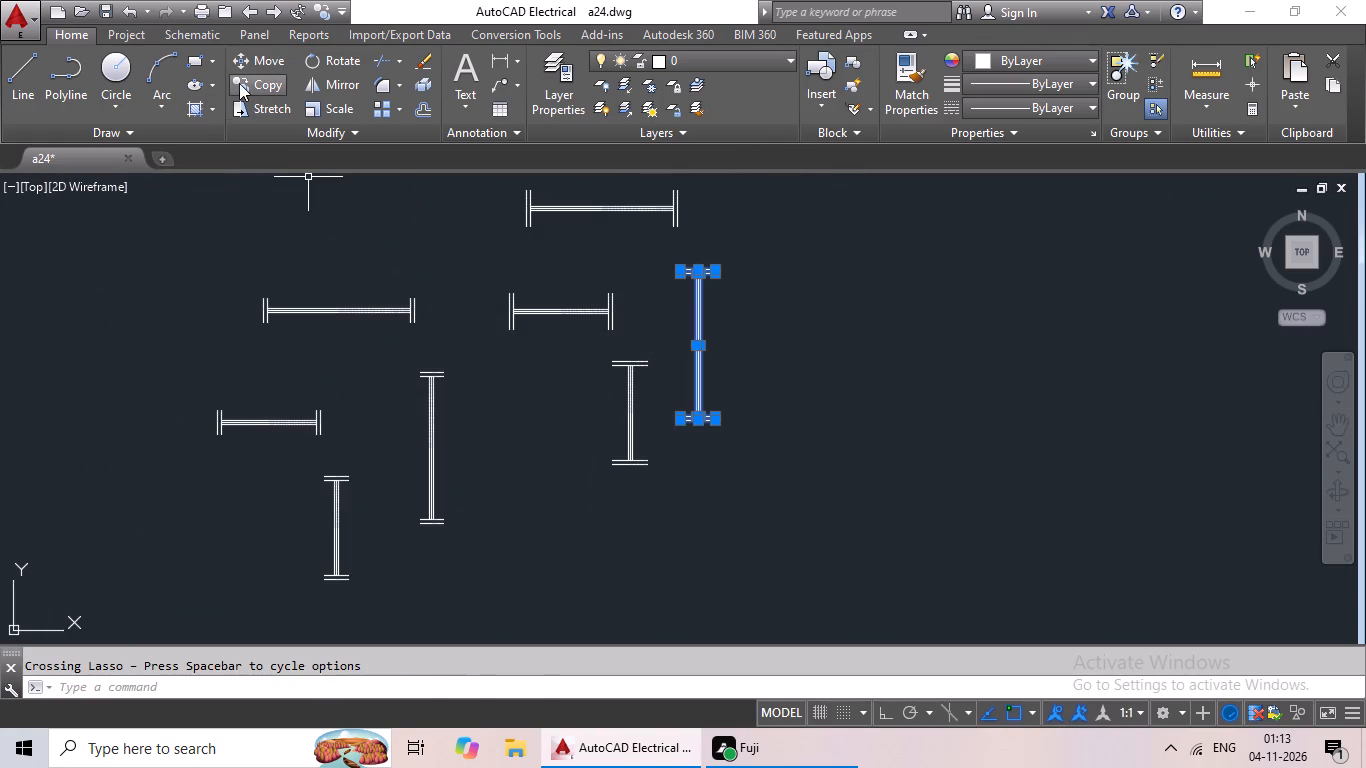
pyautogui.click(239, 82)
pyautogui.scroll(2, 717, 336)
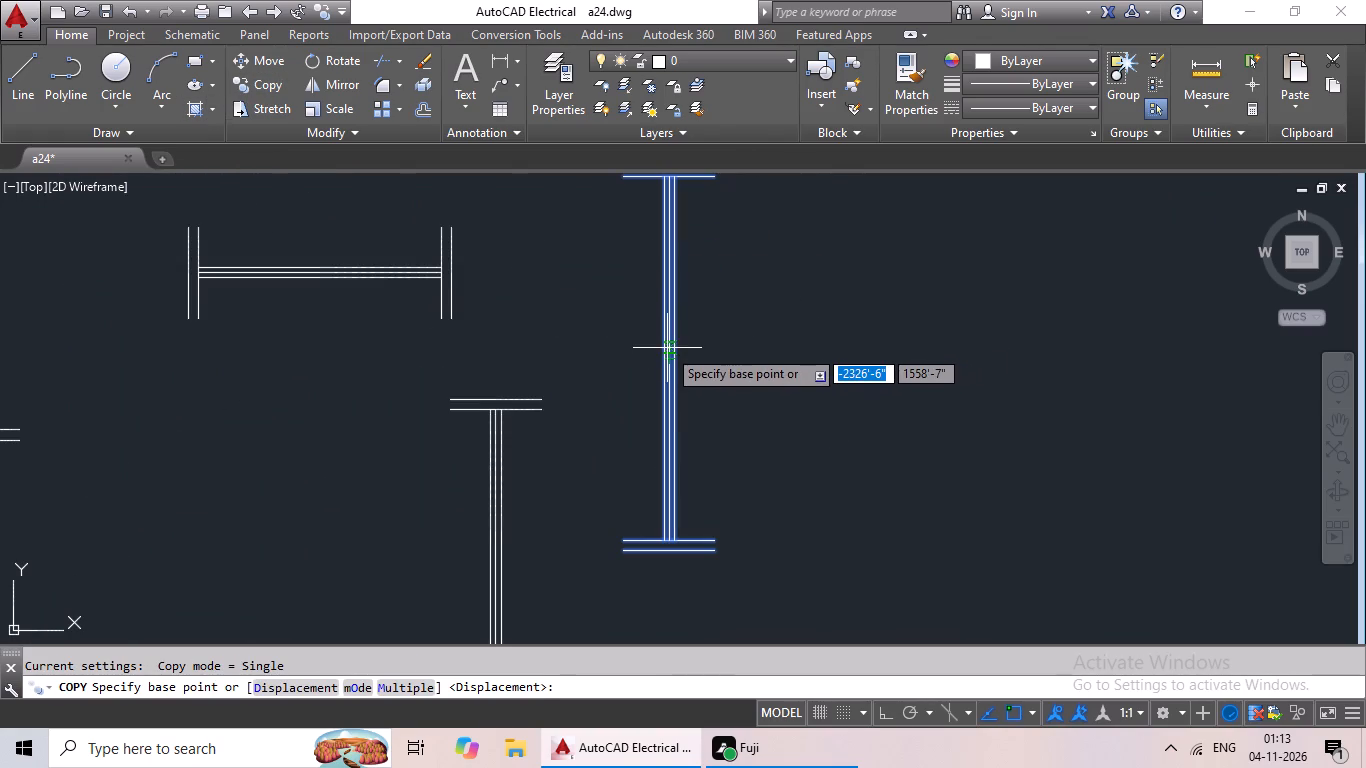
pyautogui.click(668, 360)
pyautogui.scroll(-4, 320, 359)
pyautogui.moveTo(315, 361); pyautogui.dragTo(510, 267, button='middle')
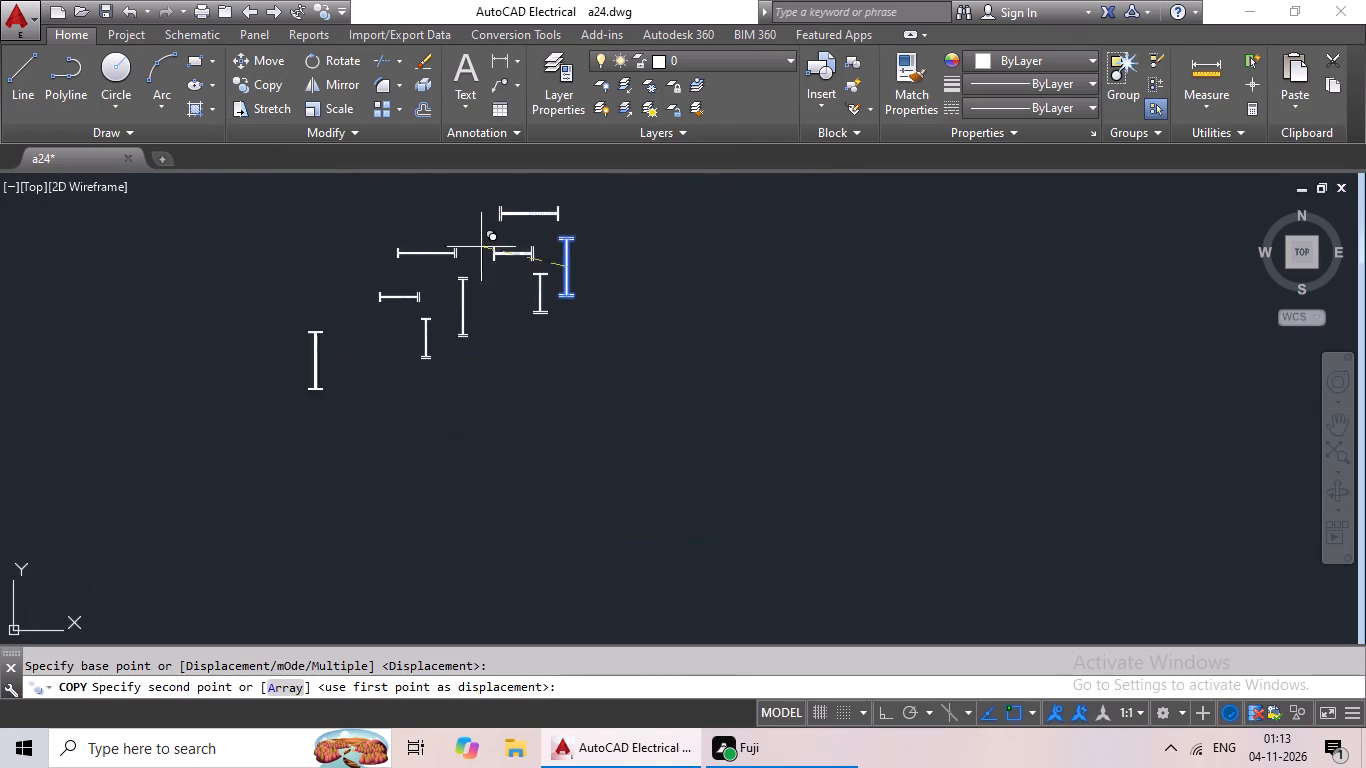
pyautogui.scroll(-1, 0, 310)
pyautogui.moveTo(0, 323); pyautogui.dragTo(552, 231, button='middle')
pyautogui.scroll(-2, 437, 300)
pyautogui.moveTo(398, 327); pyautogui.dragTo(714, 269, button='middle')
pyautogui.scroll(2, 331, 321)
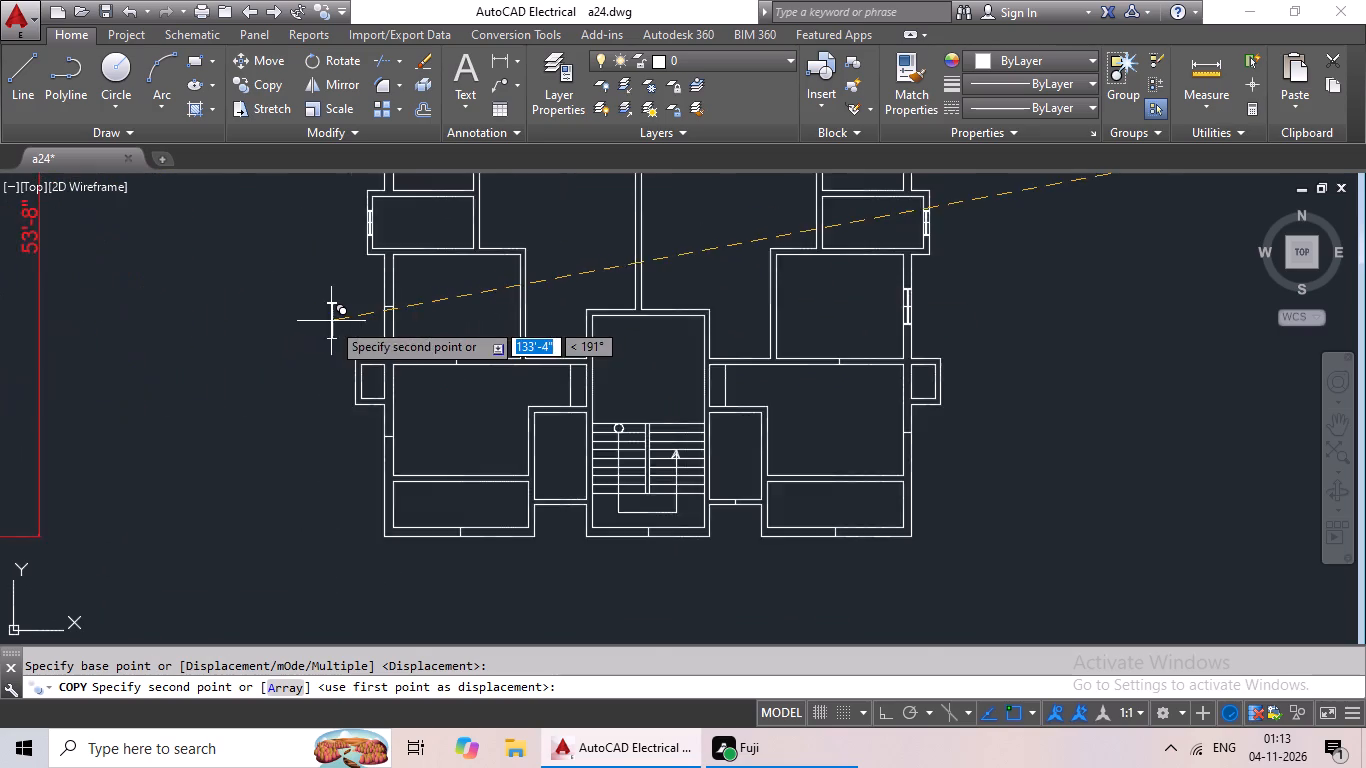
pyautogui.scroll(1, 331, 321)
pyautogui.scroll(3, 446, 312)
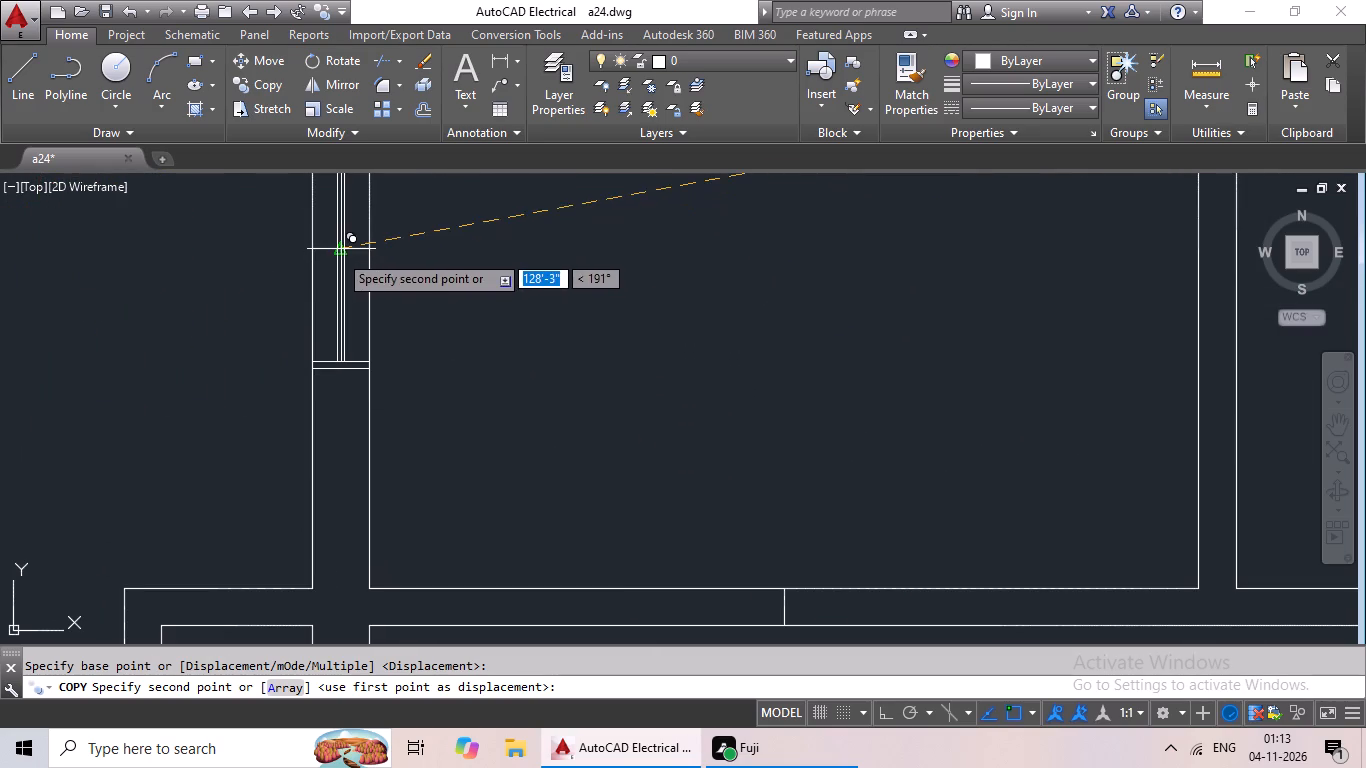
pyautogui.click(338, 253)
# Copy the long horizontal section with narrow flanges by its web midpoint to the opening mark in the right-hand interior wall beside the stair block.
pyautogui.scroll(-4, 479, 270)
pyautogui.moveTo(598, 314); pyautogui.dragTo(434, 322, button='middle')
pyautogui.moveTo(819, 382); pyautogui.dragTo(491, 443, button='middle')
pyautogui.scroll(-1, 741, 415)
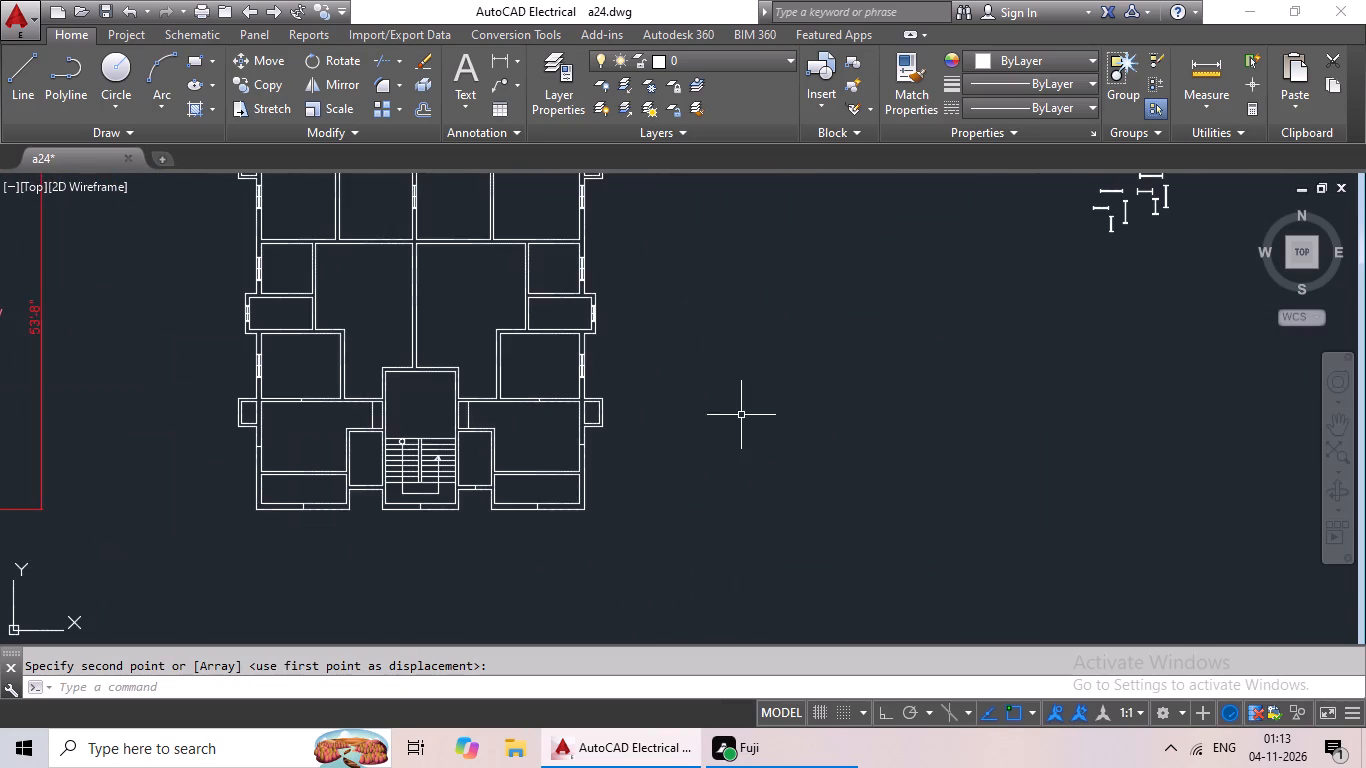
pyautogui.moveTo(775, 408); pyautogui.dragTo(560, 513, button='middle')
pyautogui.moveTo(724, 417); pyautogui.dragTo(665, 457, button='middle')
pyautogui.scroll(3, 844, 356)
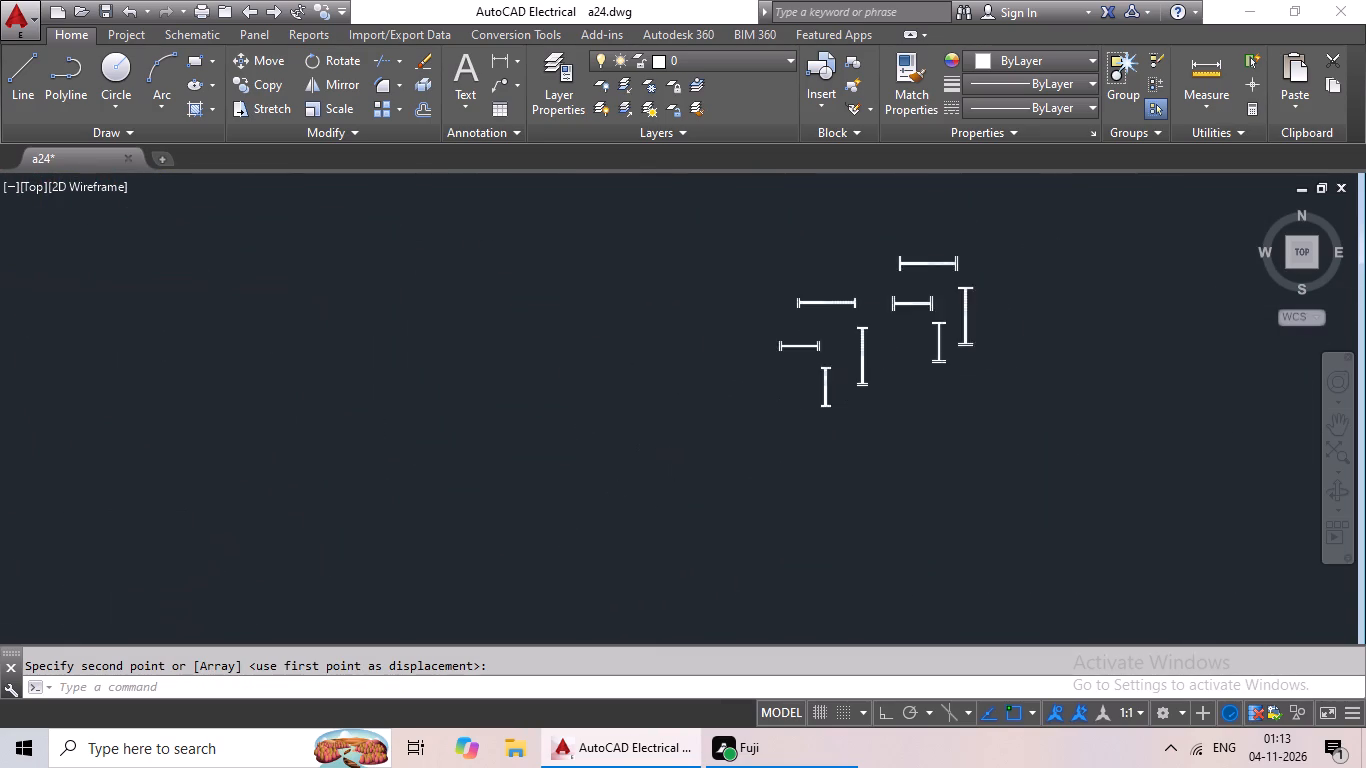
pyautogui.moveTo(852, 342); pyautogui.dragTo(772, 432, button='middle')
pyautogui.scroll(3, 747, 365)
pyautogui.moveTo(755, 268); pyautogui.dragTo(792, 429)
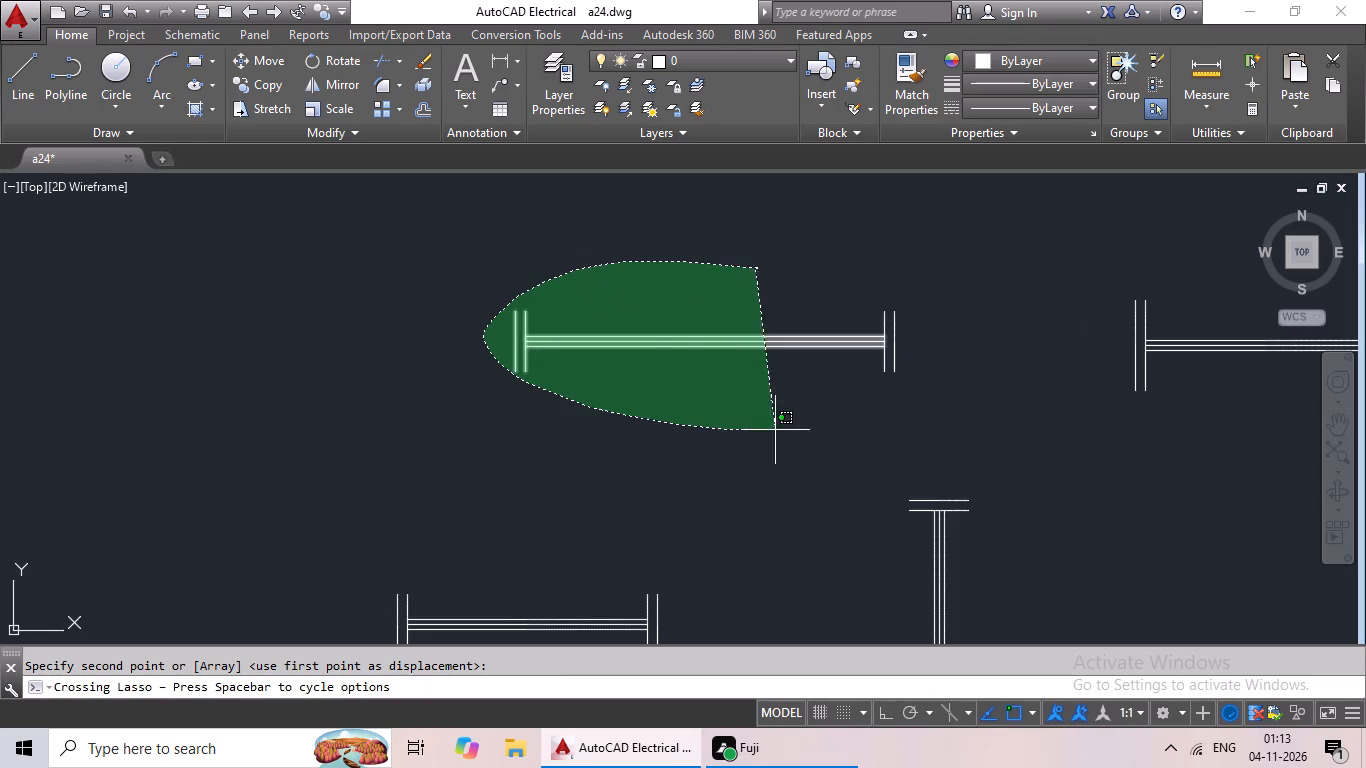
pyautogui.moveTo(792, 429); pyautogui.dragTo(982, 336)
pyautogui.click(256, 86)
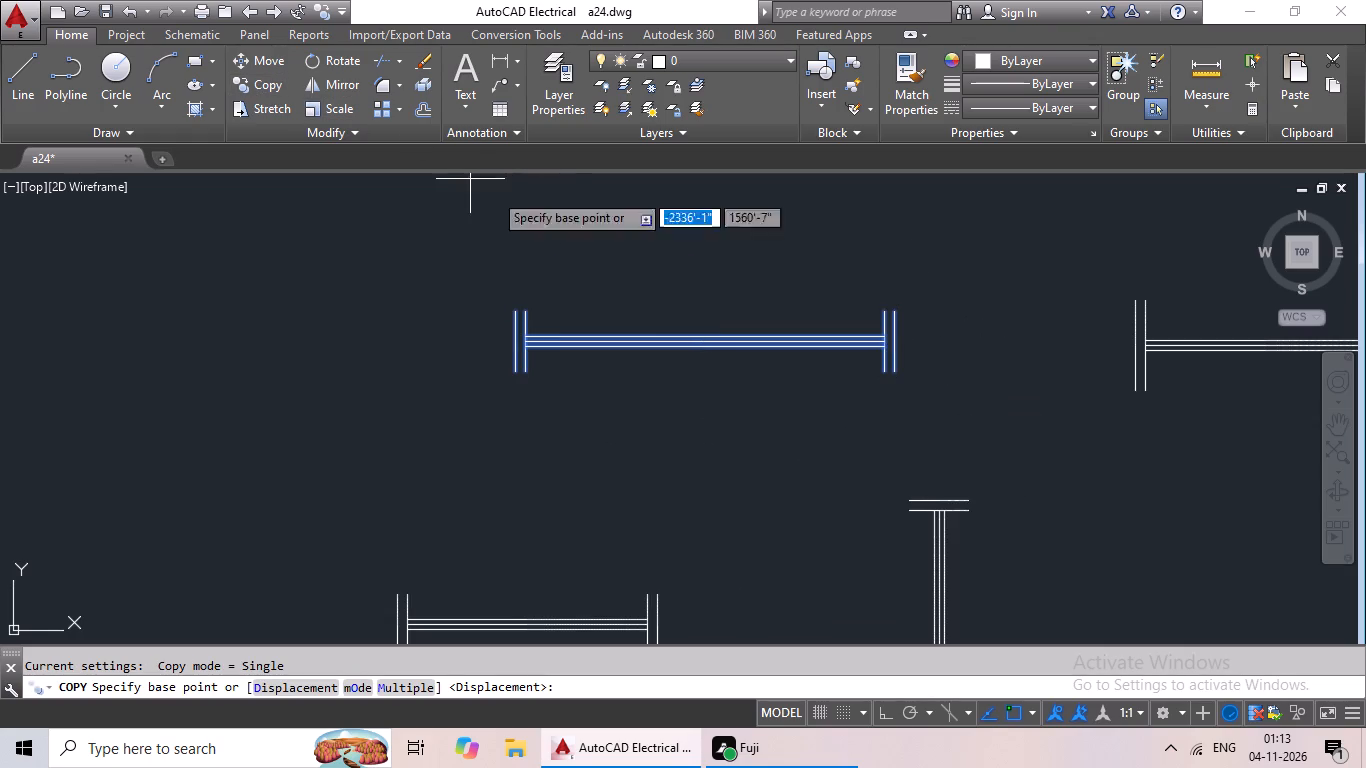
pyautogui.scroll(2, 714, 344)
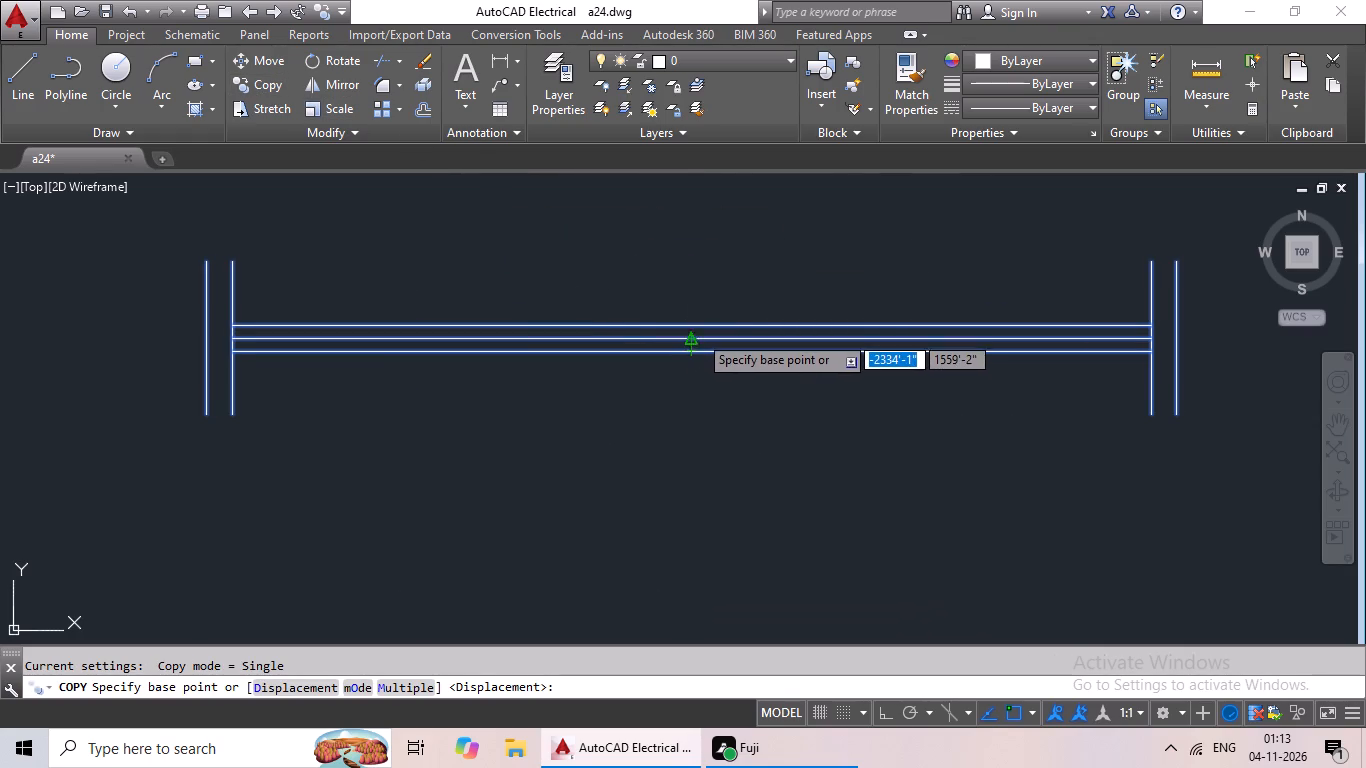
pyautogui.click(698, 334)
pyautogui.scroll(-3, 587, 379)
pyautogui.moveTo(555, 411); pyautogui.dragTo(611, 349, button='middle')
pyautogui.scroll(-1, 519, 398)
pyautogui.moveTo(519, 398); pyautogui.dragTo(529, 392, button='middle')
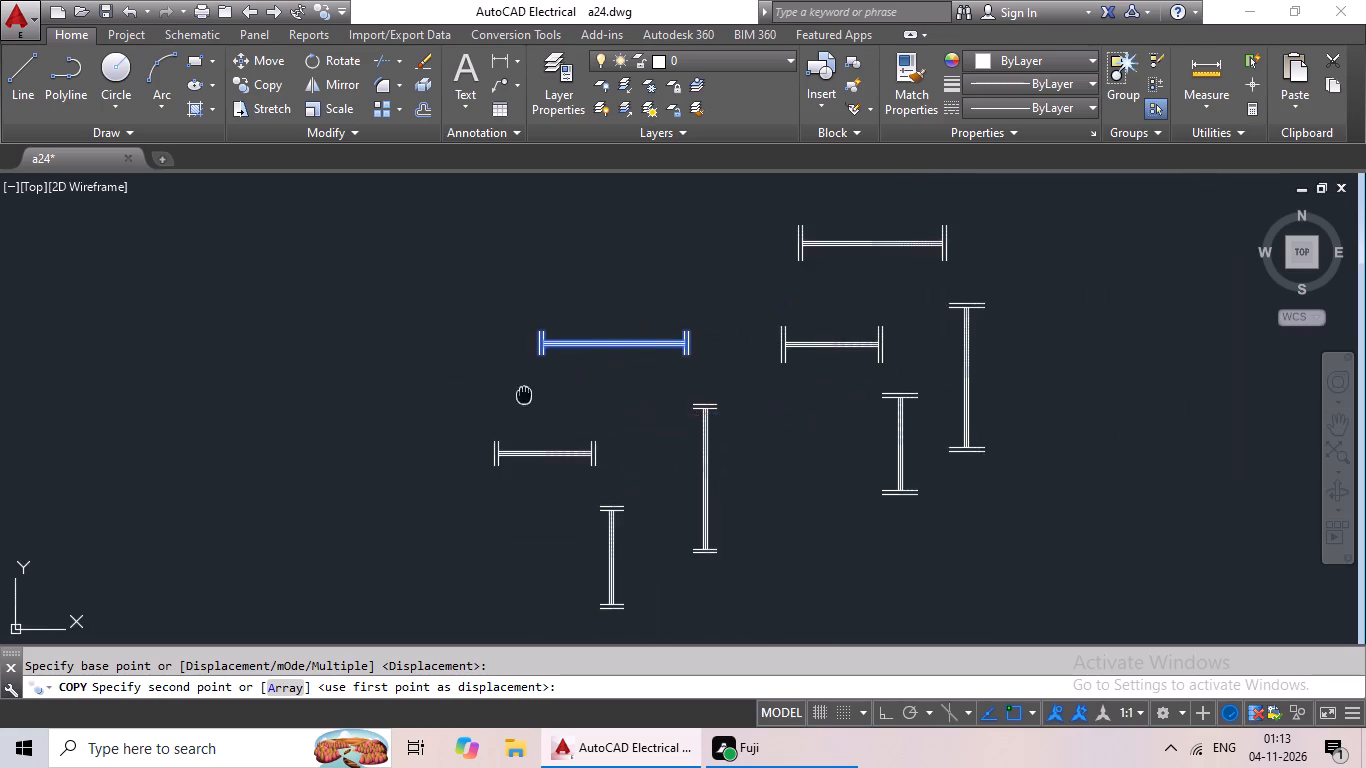
pyautogui.moveTo(529, 392); pyautogui.dragTo(714, 247, button='middle')
pyautogui.scroll(-2, 565, 332)
pyautogui.moveTo(470, 399); pyautogui.dragTo(943, 182, button='middle')
pyautogui.scroll(-2, 930, 197)
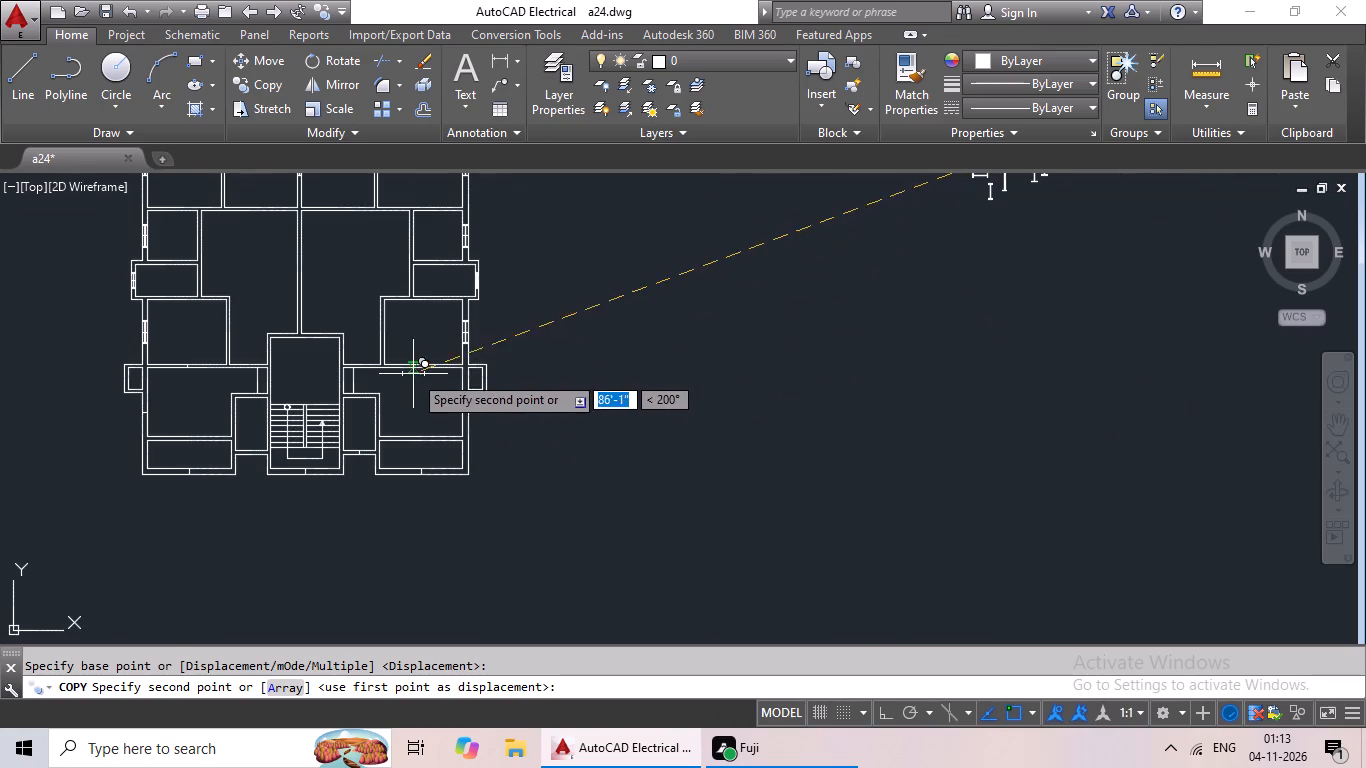
pyautogui.scroll(9, 413, 374)
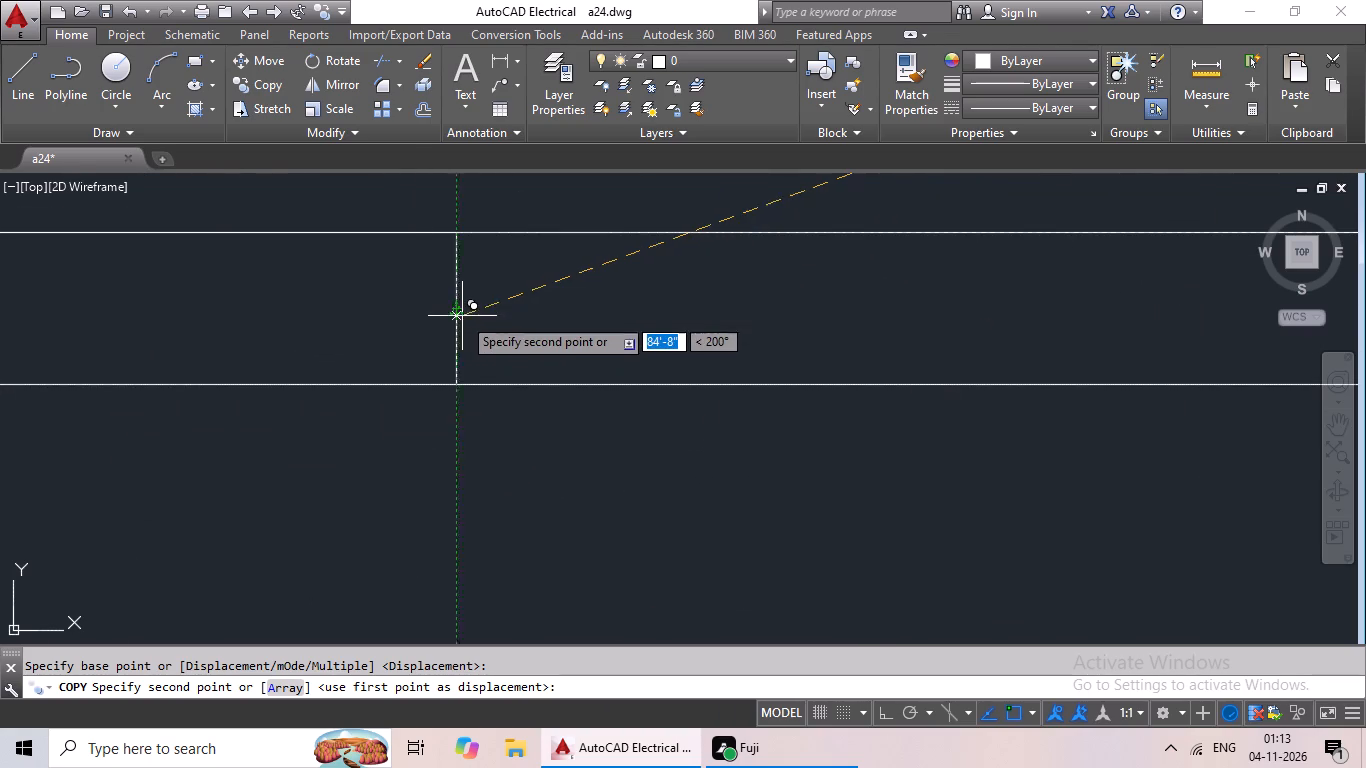
pyautogui.click(459, 311)
pyautogui.scroll(-4, 568, 305)
pyautogui.scroll(-2, 698, 346)
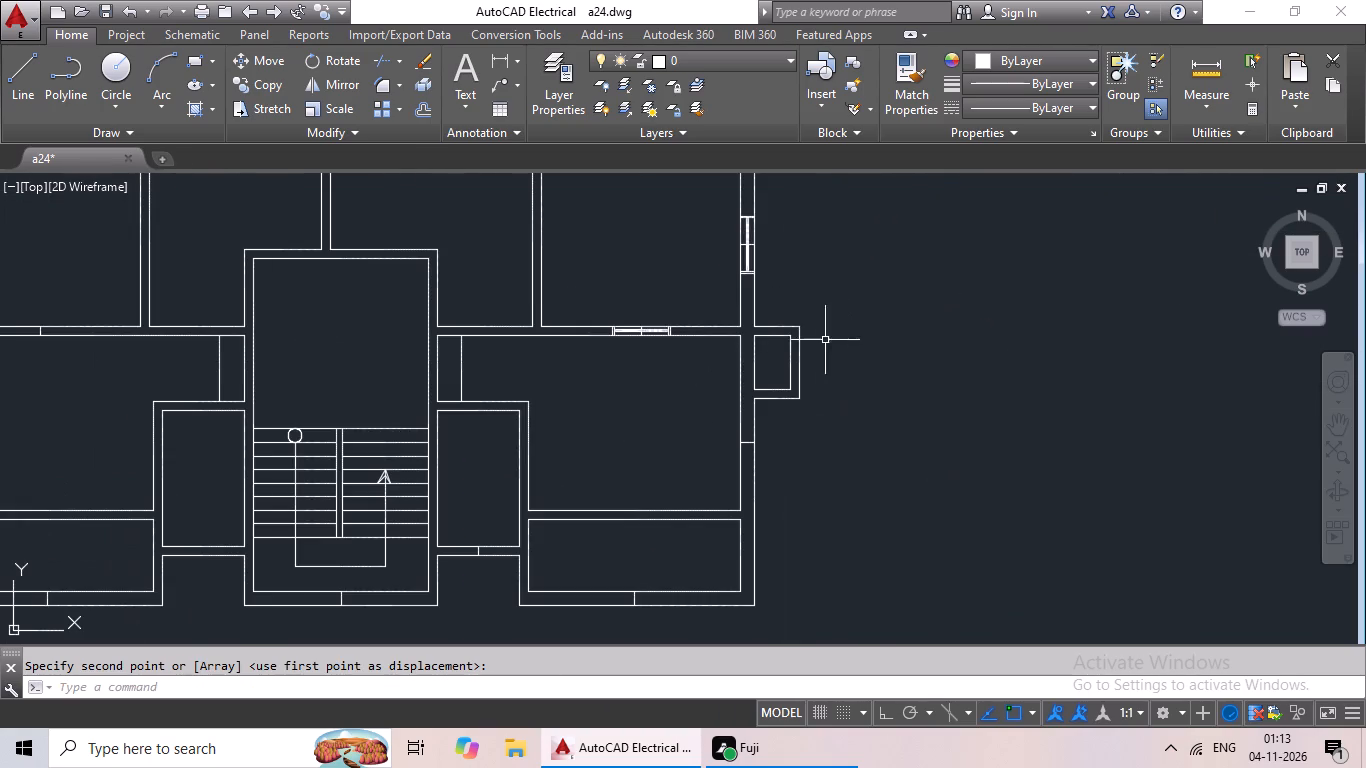
# Copy the long horizontal section with narrow flanges by its web midpoint to the opening mark in the left-hand interior wall beside the stair block.
pyautogui.moveTo(872, 325); pyautogui.dragTo(823, 389, button='middle')
pyautogui.scroll(-3, 944, 343)
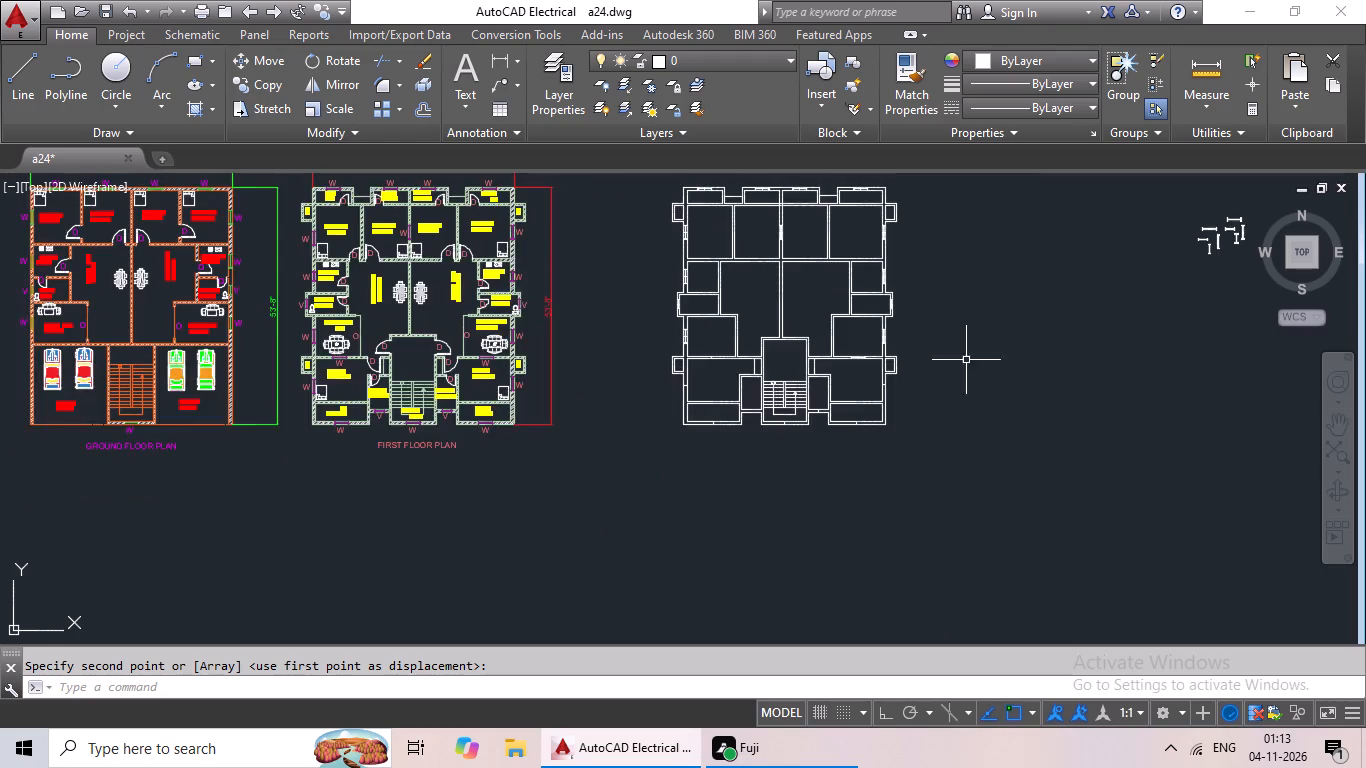
pyautogui.moveTo(963, 363); pyautogui.dragTo(611, 448, button='middle')
pyautogui.scroll(4, 888, 317)
pyautogui.scroll(4, 741, 270)
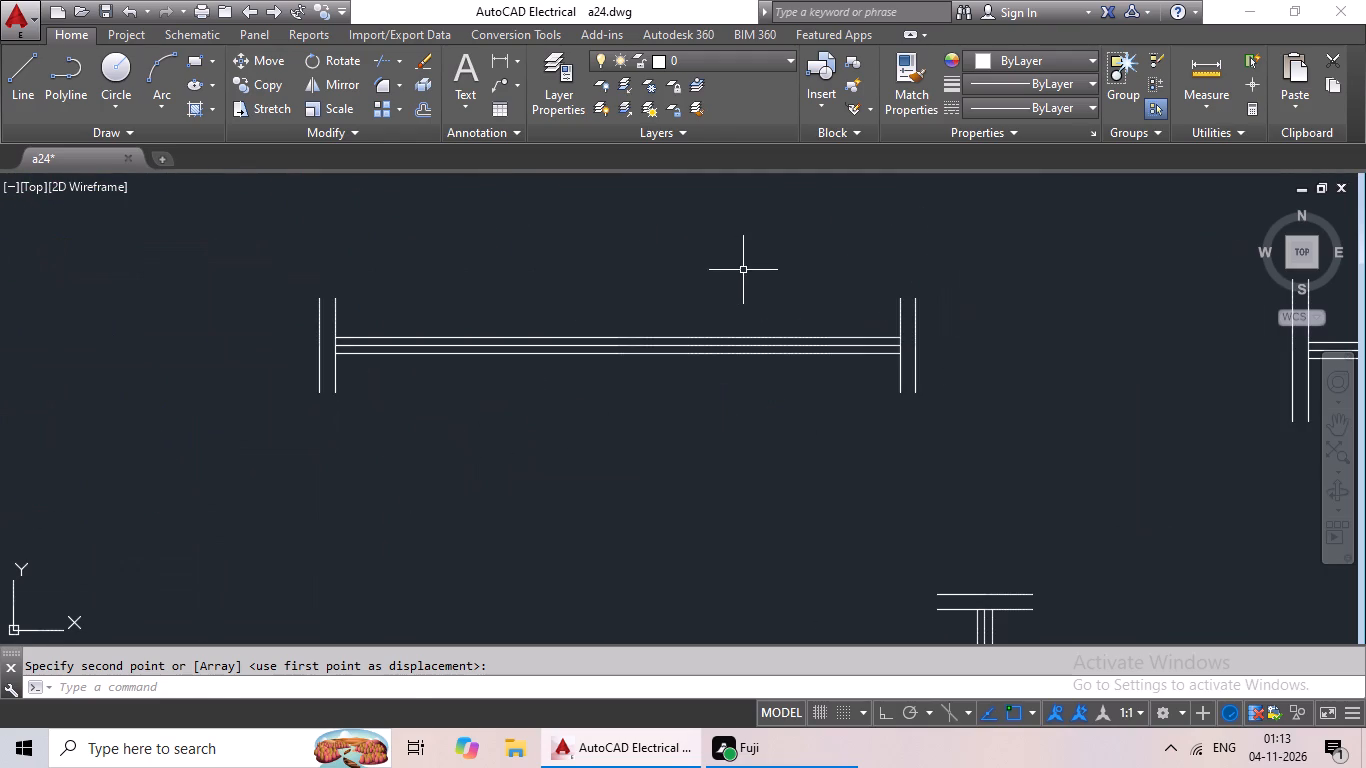
pyautogui.moveTo(746, 272); pyautogui.dragTo(1060, 274)
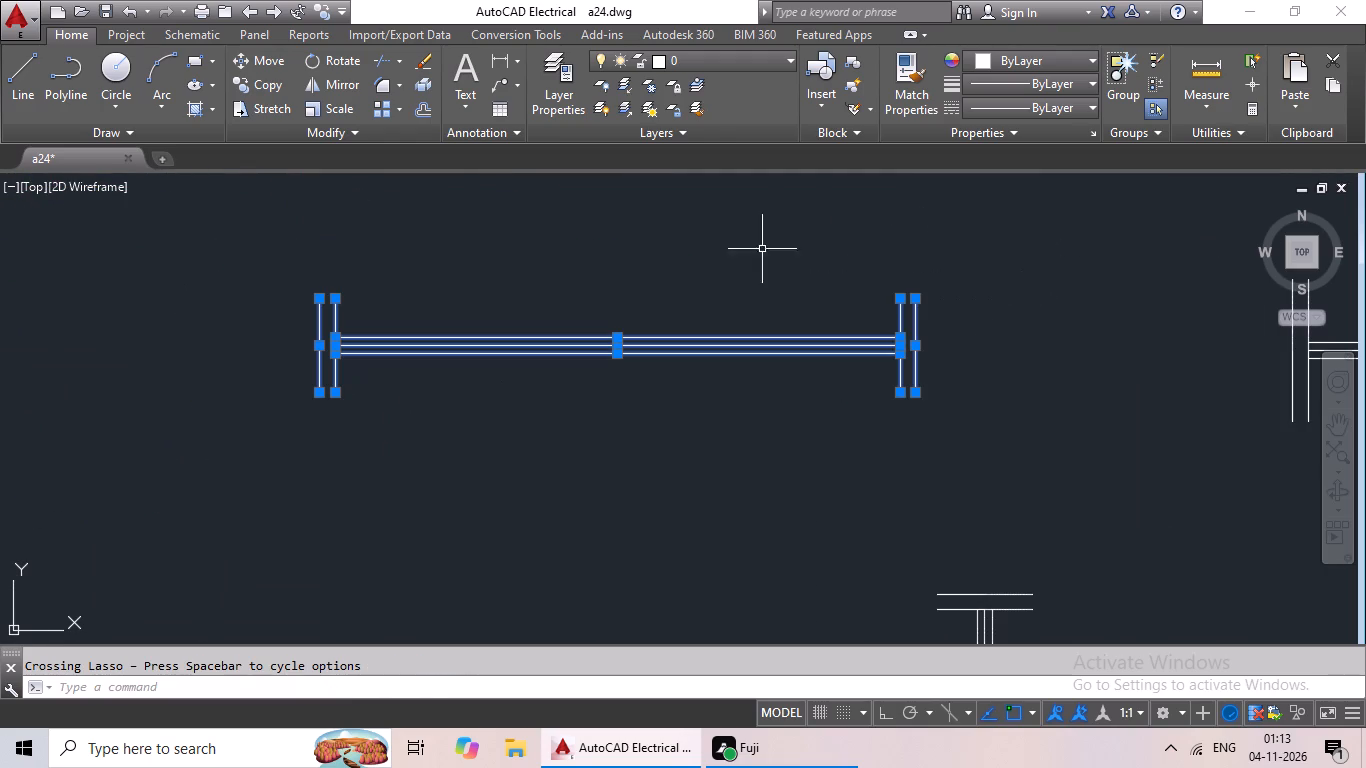
pyautogui.click(238, 75)
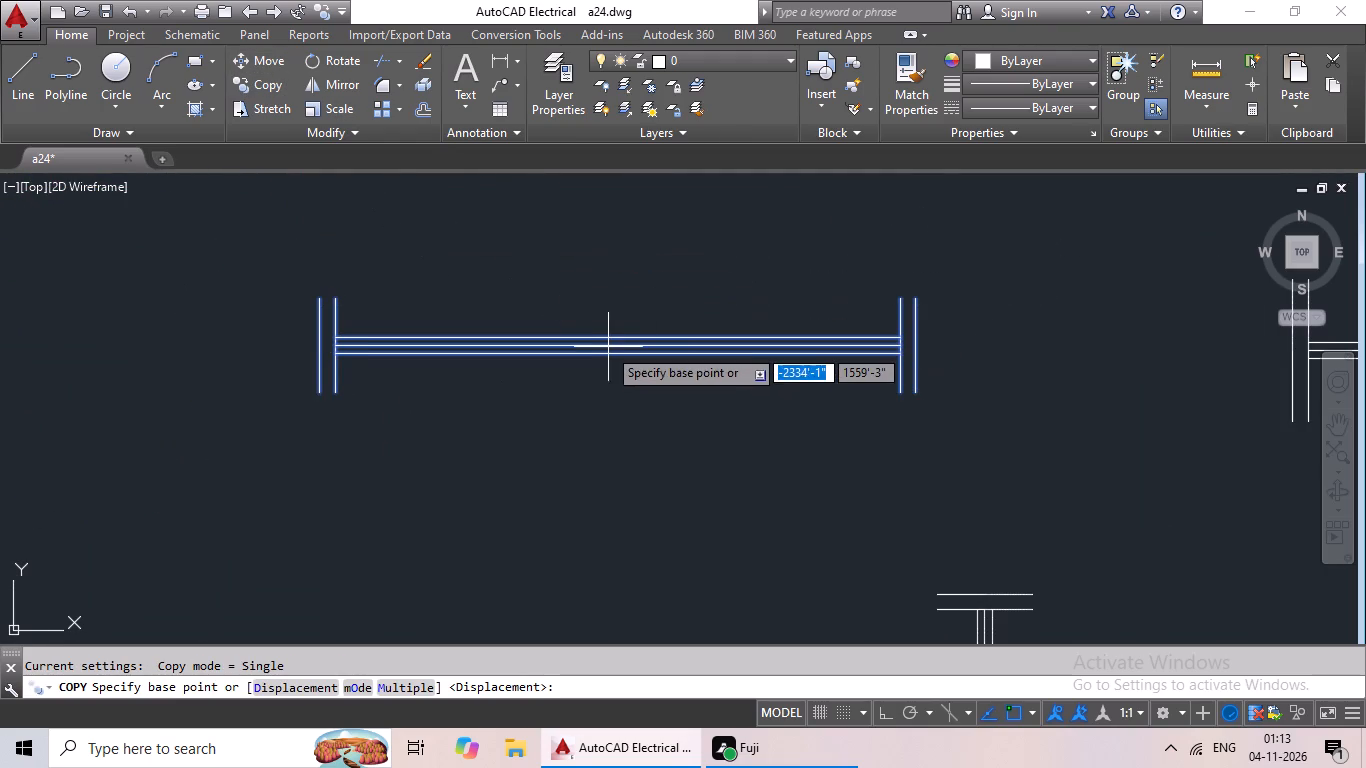
pyautogui.click(618, 348)
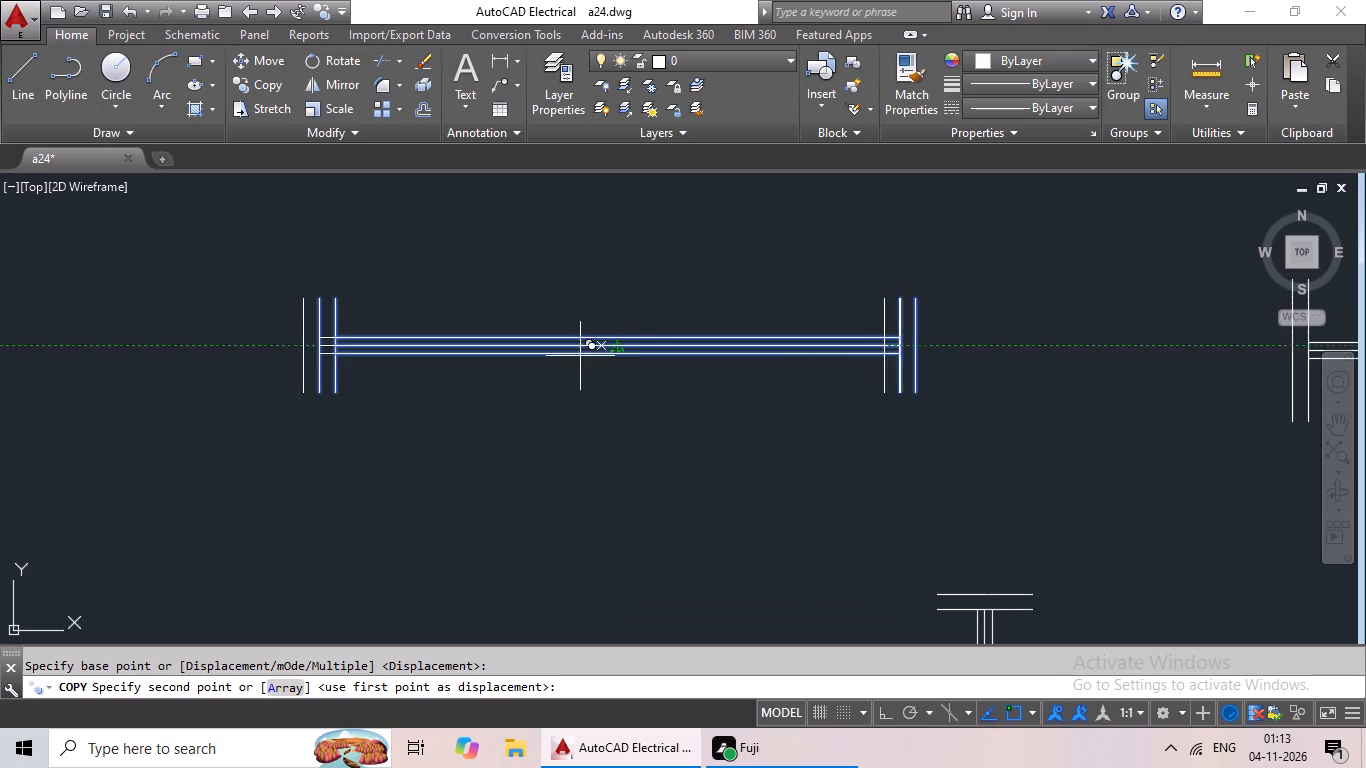
pyautogui.scroll(-4, 523, 398)
pyautogui.moveTo(502, 422); pyautogui.dragTo(670, 212, button='middle')
pyautogui.scroll(-2, 630, 257)
pyautogui.moveTo(577, 310); pyautogui.dragTo(720, 235, button='middle')
pyautogui.scroll(-1, 636, 289)
pyautogui.moveTo(106, 580); pyautogui.dragTo(153, 563, button='middle')
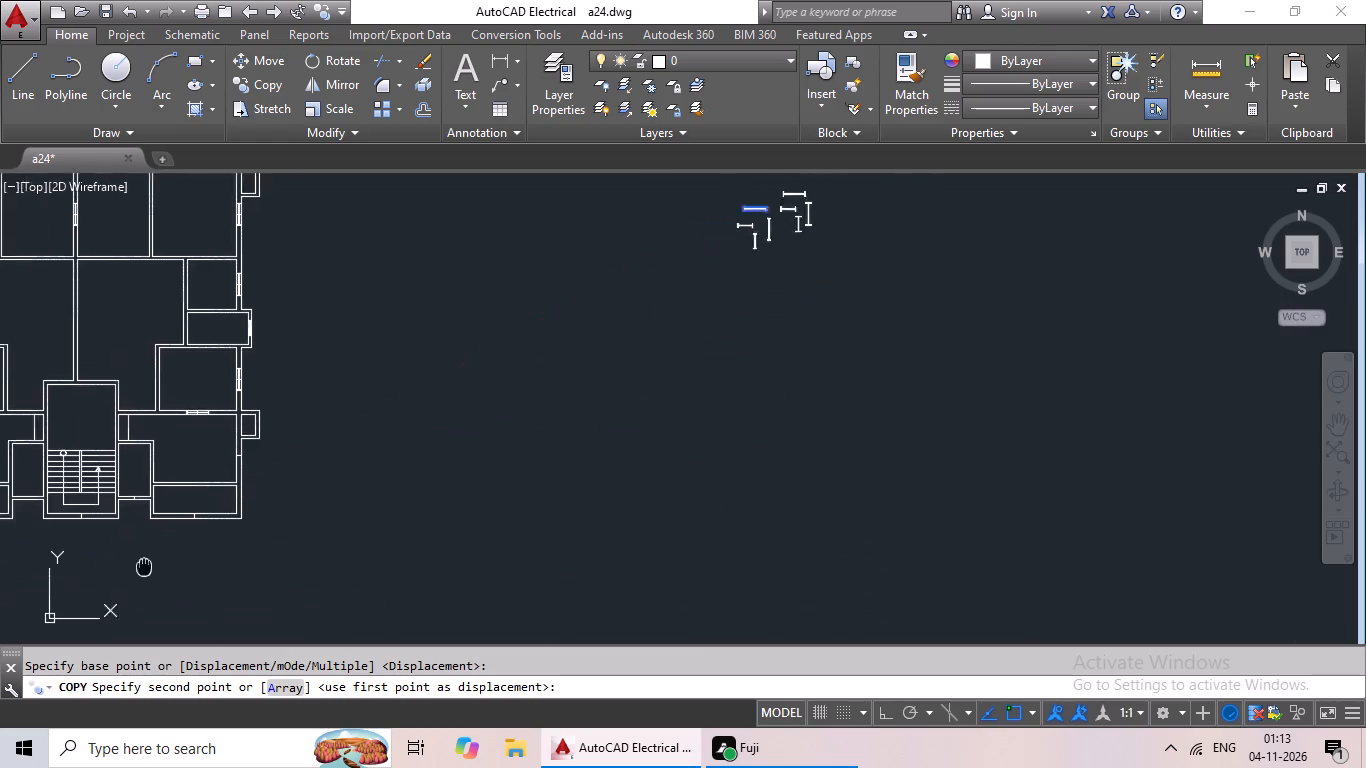
pyautogui.moveTo(153, 563); pyautogui.dragTo(484, 475, button='middle')
pyautogui.scroll(5, 325, 311)
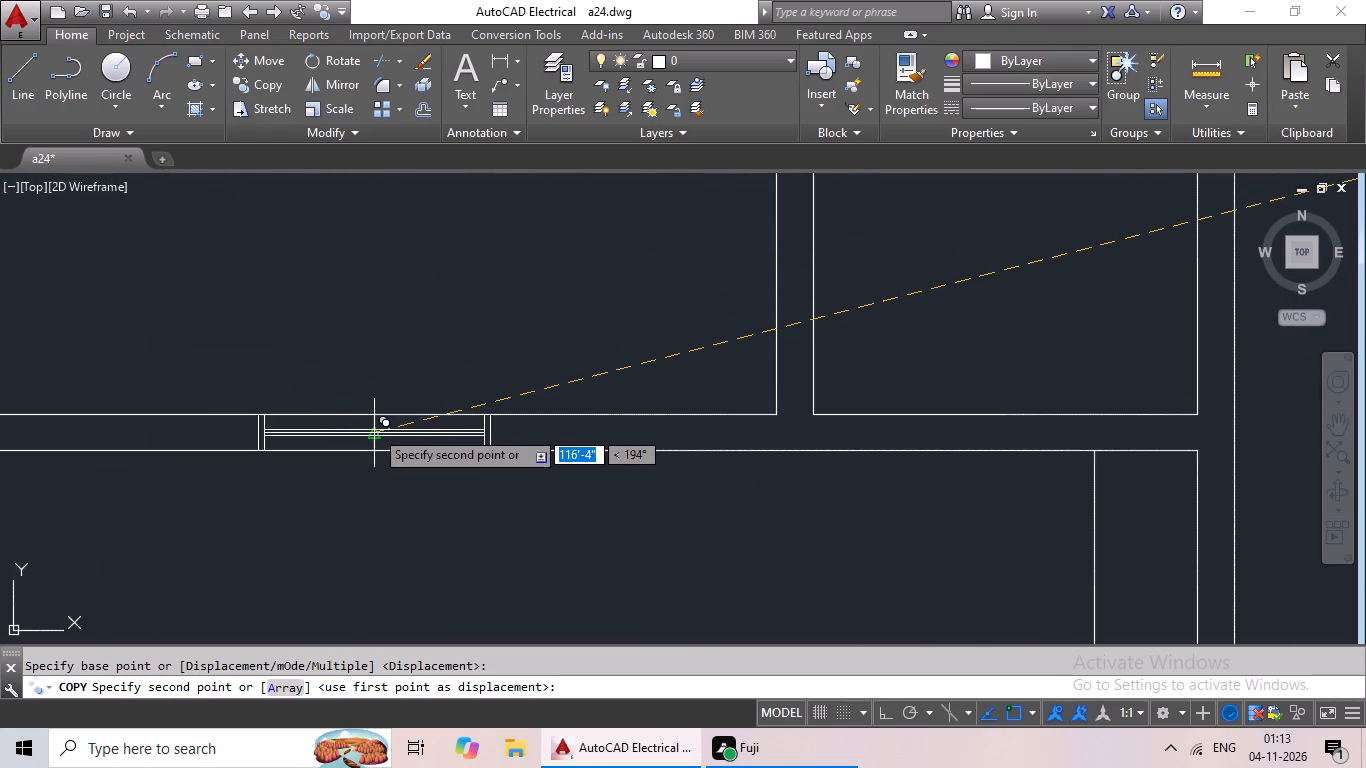
pyautogui.click(374, 429)
# Copy the rightmost long vertical section by its web midpoint to the right outer wall's opening mark just below the lower small projection.
pyautogui.scroll(-5, 494, 427)
pyautogui.moveTo(500, 450); pyautogui.dragTo(502, 340, button='middle')
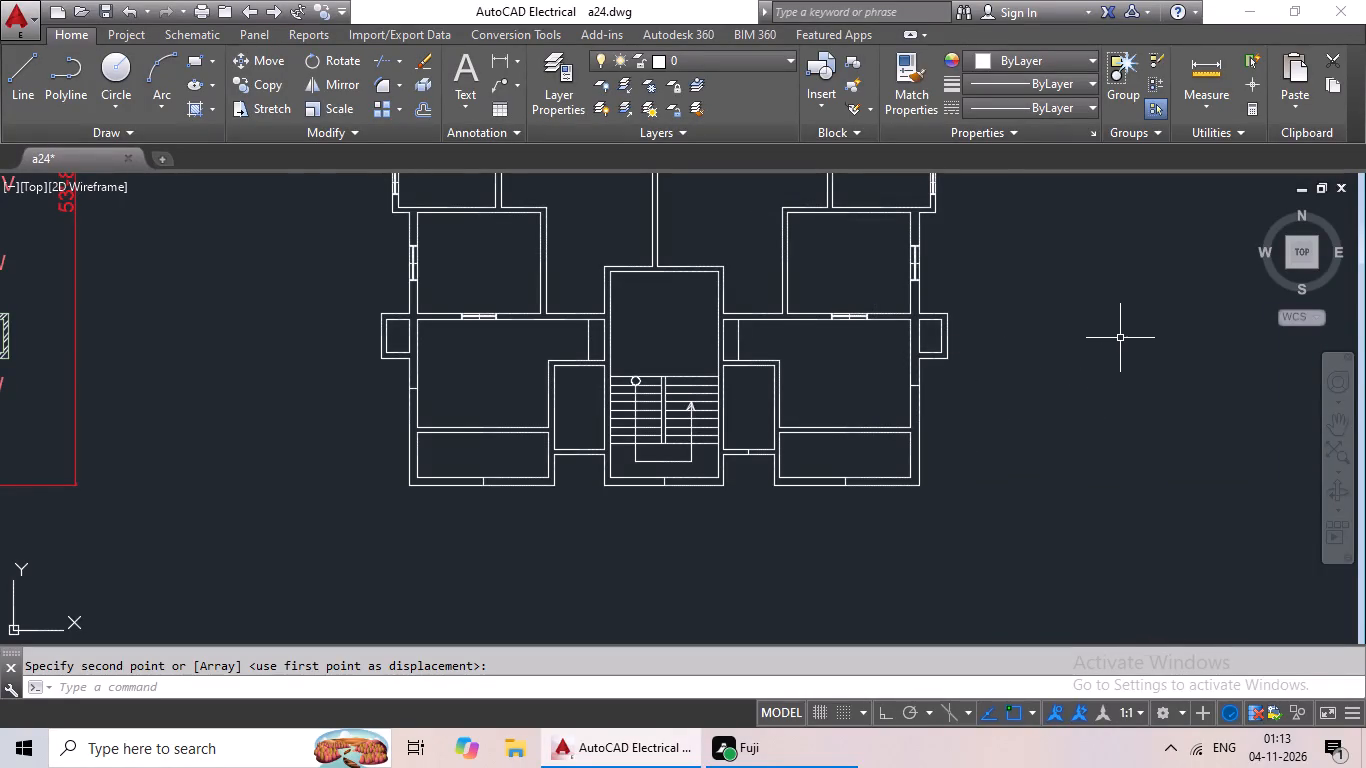
pyautogui.scroll(-2, 1116, 336)
pyautogui.moveTo(1095, 347); pyautogui.dragTo(974, 369, button='middle')
pyautogui.moveTo(1020, 337); pyautogui.dragTo(893, 379, button='middle')
pyautogui.moveTo(986, 339); pyautogui.dragTo(969, 347, button='middle')
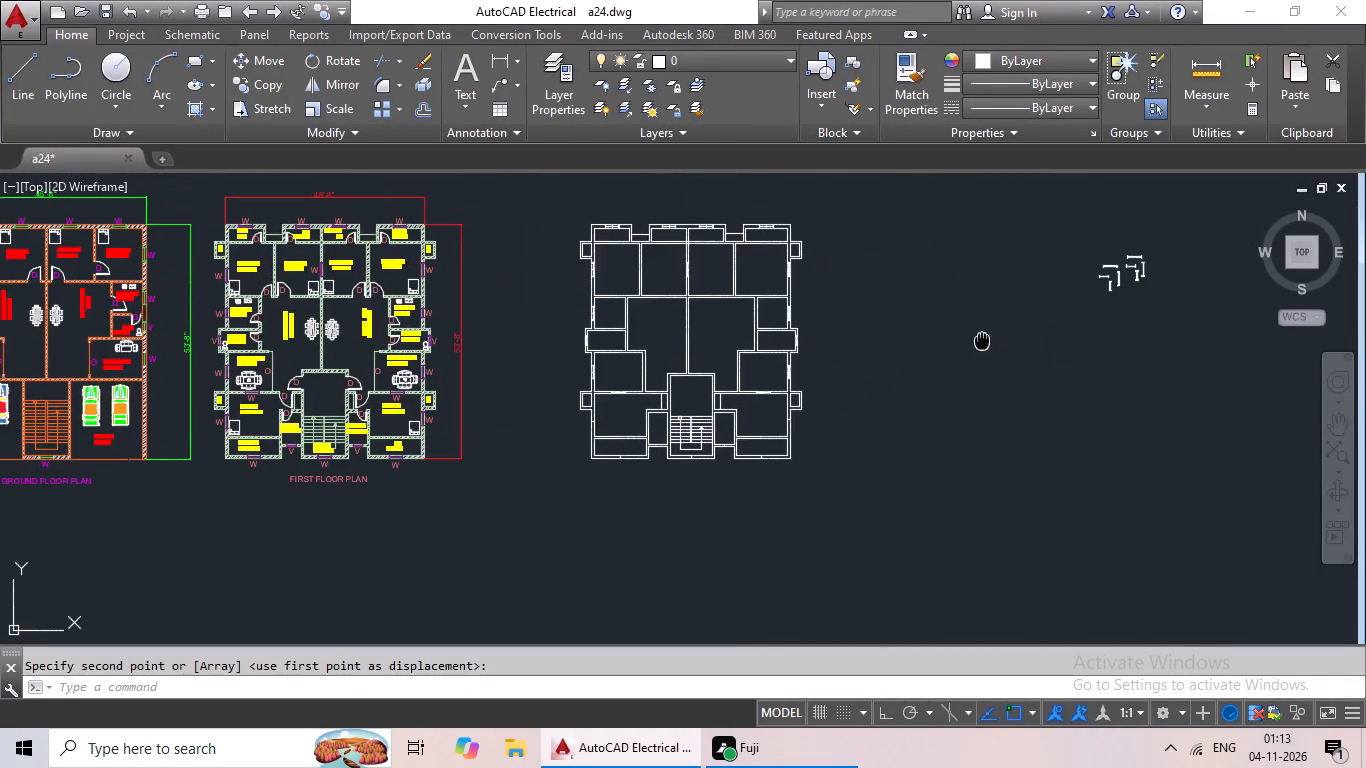
pyautogui.moveTo(969, 347); pyautogui.dragTo(845, 396, button='middle')
pyautogui.scroll(4, 999, 332)
pyautogui.scroll(1, 1035, 244)
pyautogui.moveTo(1062, 217); pyautogui.dragTo(1020, 225)
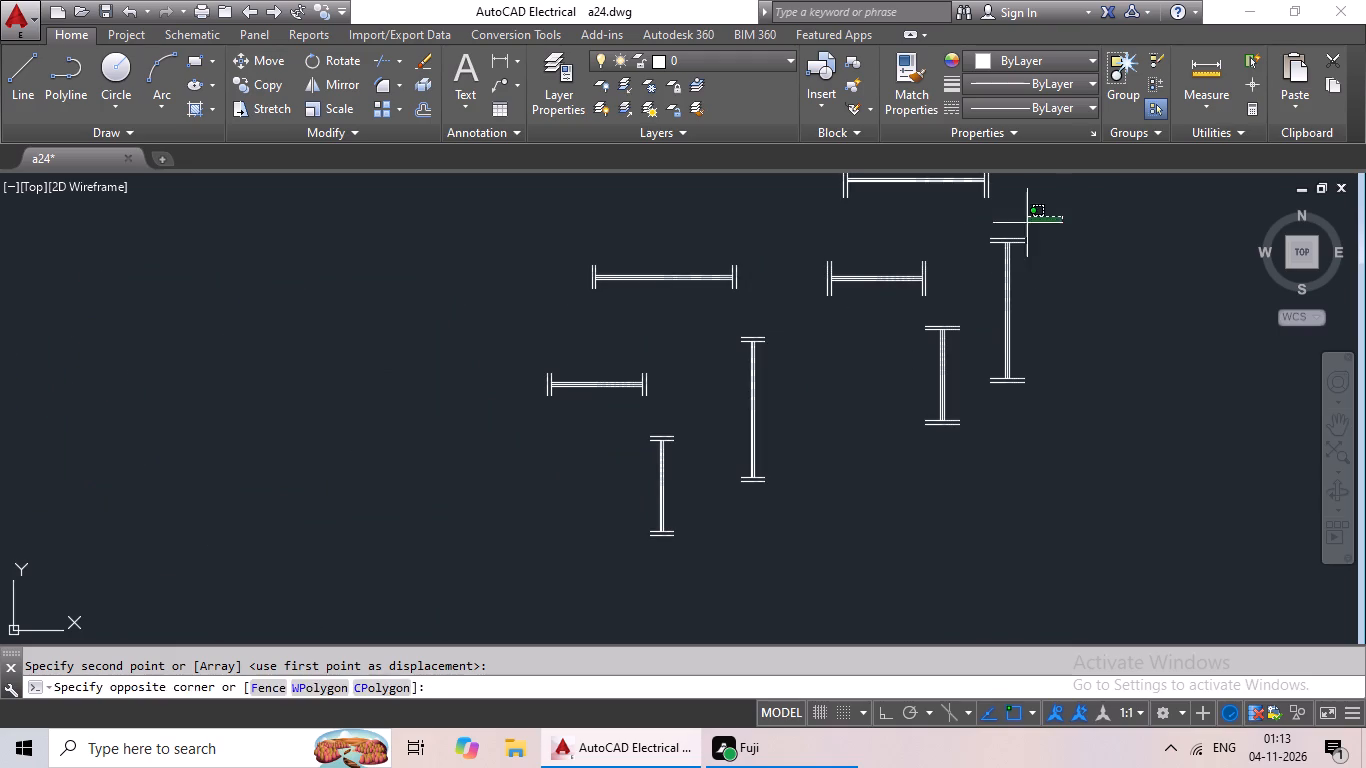
pyautogui.moveTo(1020, 225); pyautogui.dragTo(1069, 412)
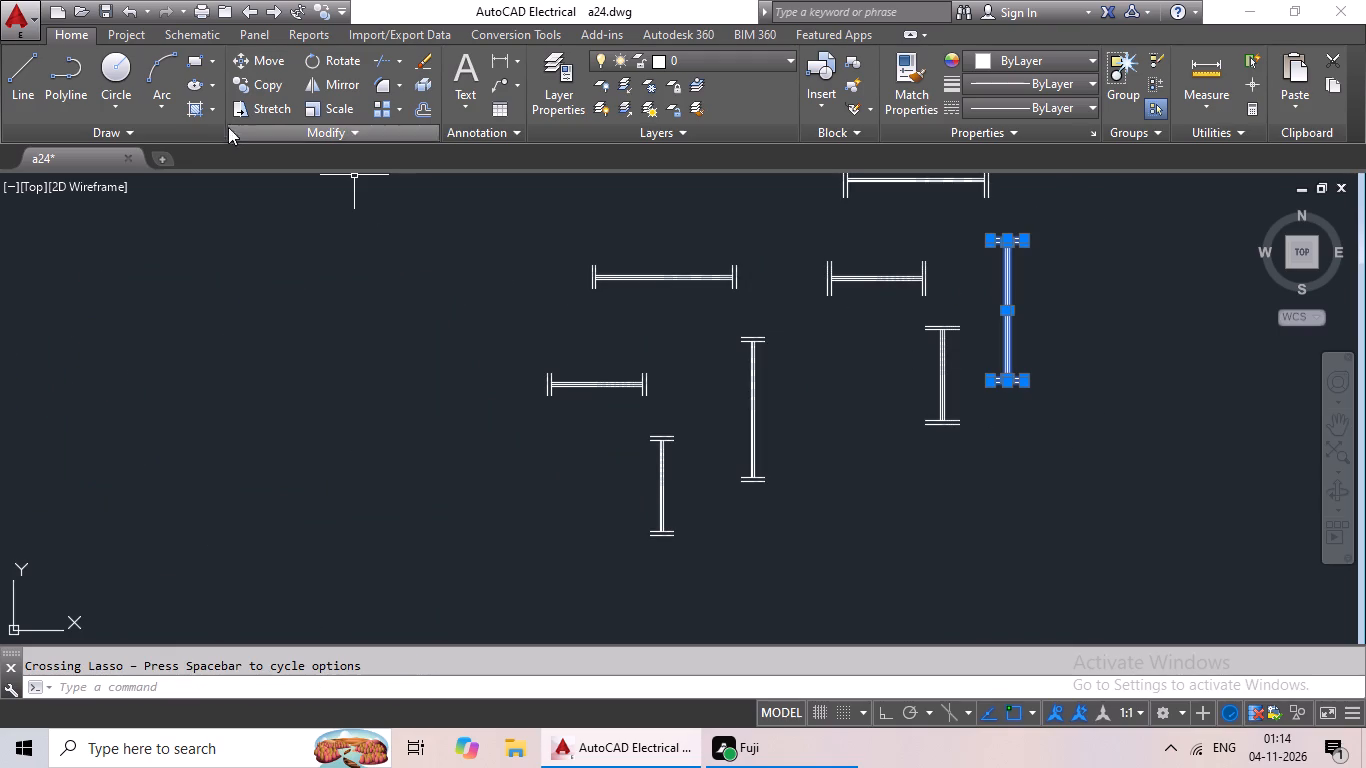
pyautogui.click(245, 78)
pyautogui.scroll(3, 1074, 315)
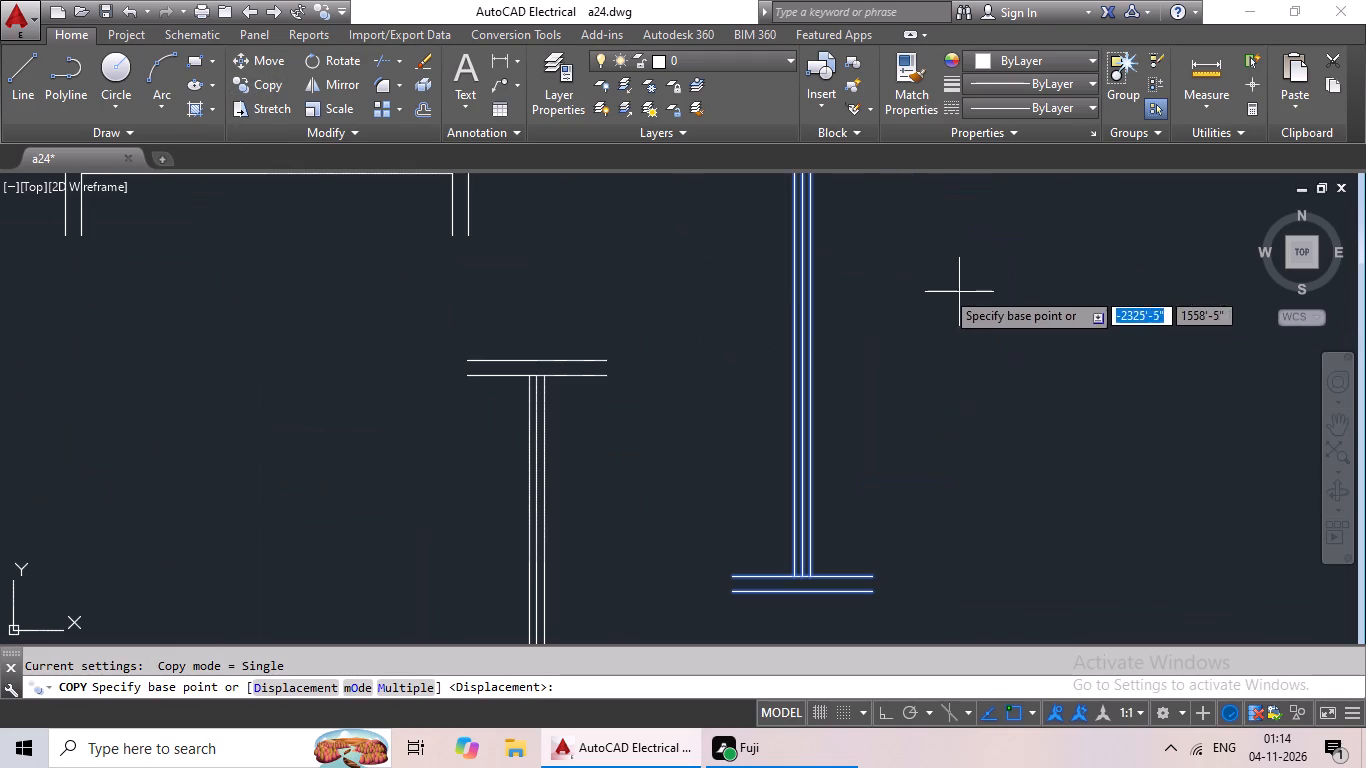
pyautogui.click(805, 298)
pyautogui.scroll(-2, 0, 310)
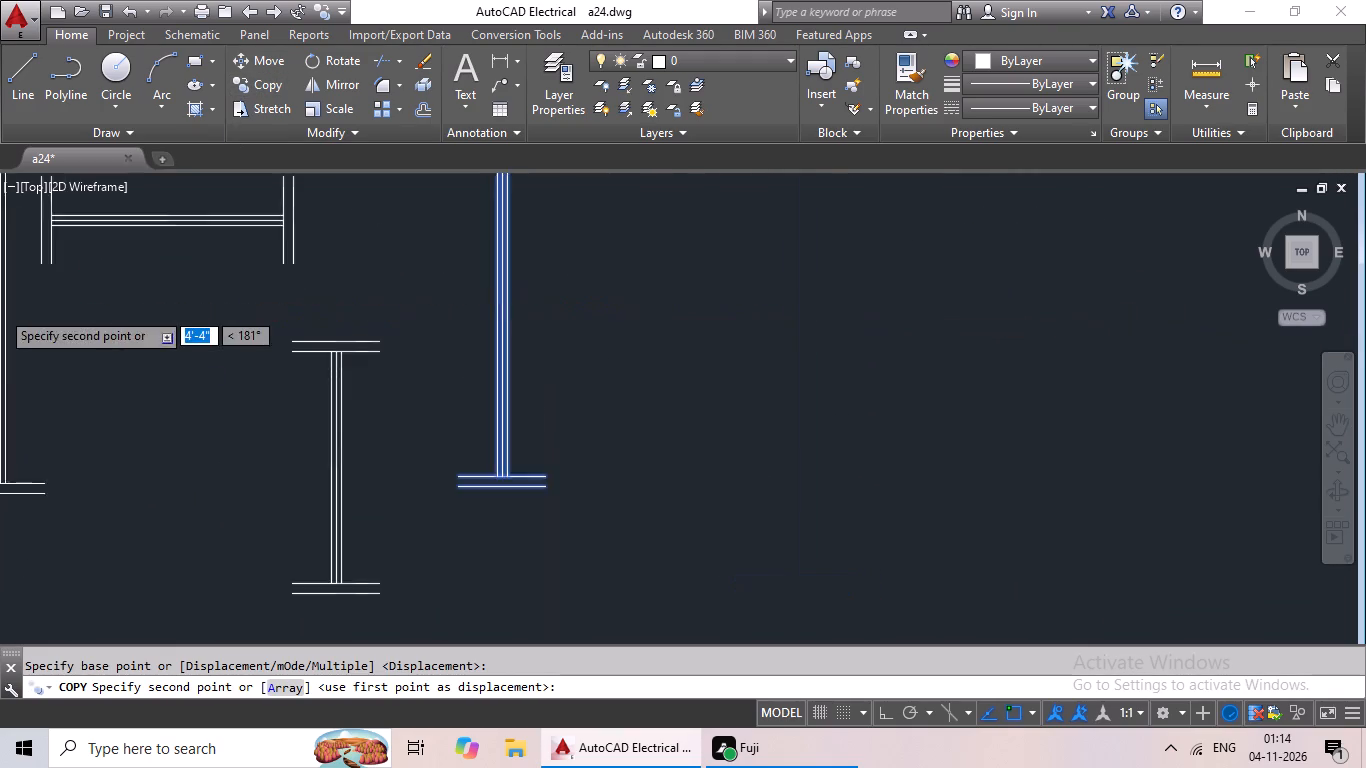
pyautogui.scroll(-1, 0, 310)
pyautogui.moveTo(19, 310); pyautogui.dragTo(221, 272, button='middle')
pyautogui.scroll(-2, 211, 283)
pyautogui.moveTo(128, 351); pyautogui.dragTo(428, 236, button='middle')
pyautogui.scroll(-2, 265, 302)
pyautogui.moveTo(259, 316); pyautogui.dragTo(629, 229, button='middle')
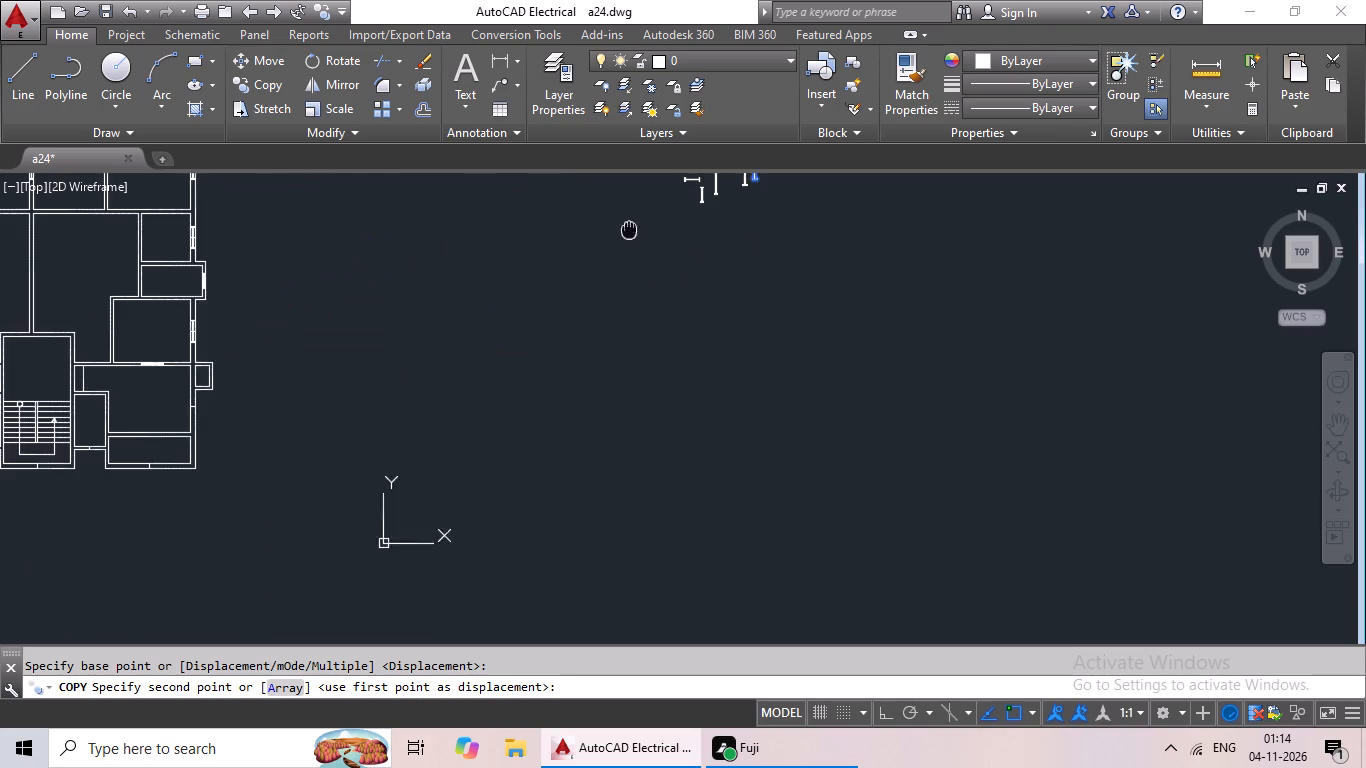
pyautogui.moveTo(458, 327); pyautogui.dragTo(689, 281, button='middle')
pyautogui.scroll(4, 394, 367)
pyautogui.scroll(3, 569, 320)
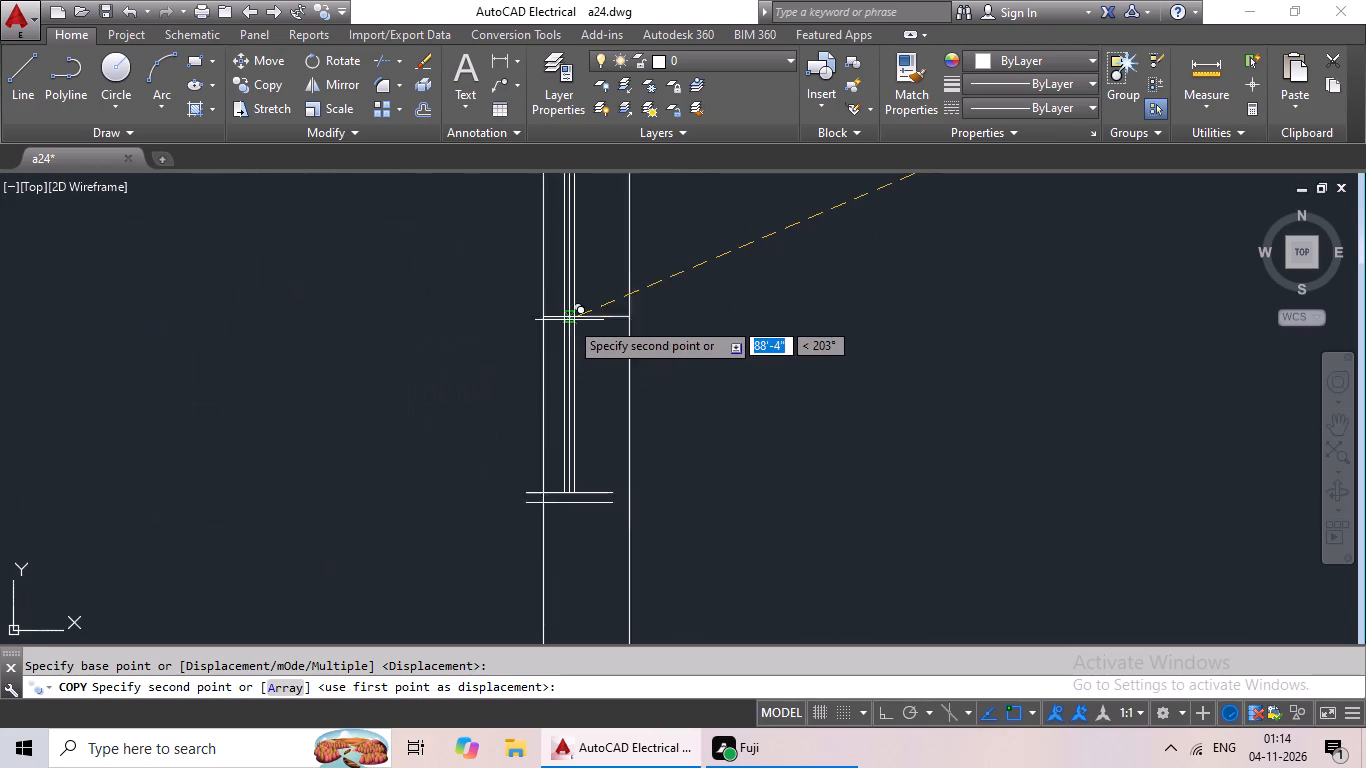
pyautogui.click(599, 314)
# Copy the rightmost long vertical section by its web midpoint to the left outer wall's opening mark just below the lower small projection.
pyautogui.scroll(-5, 633, 325)
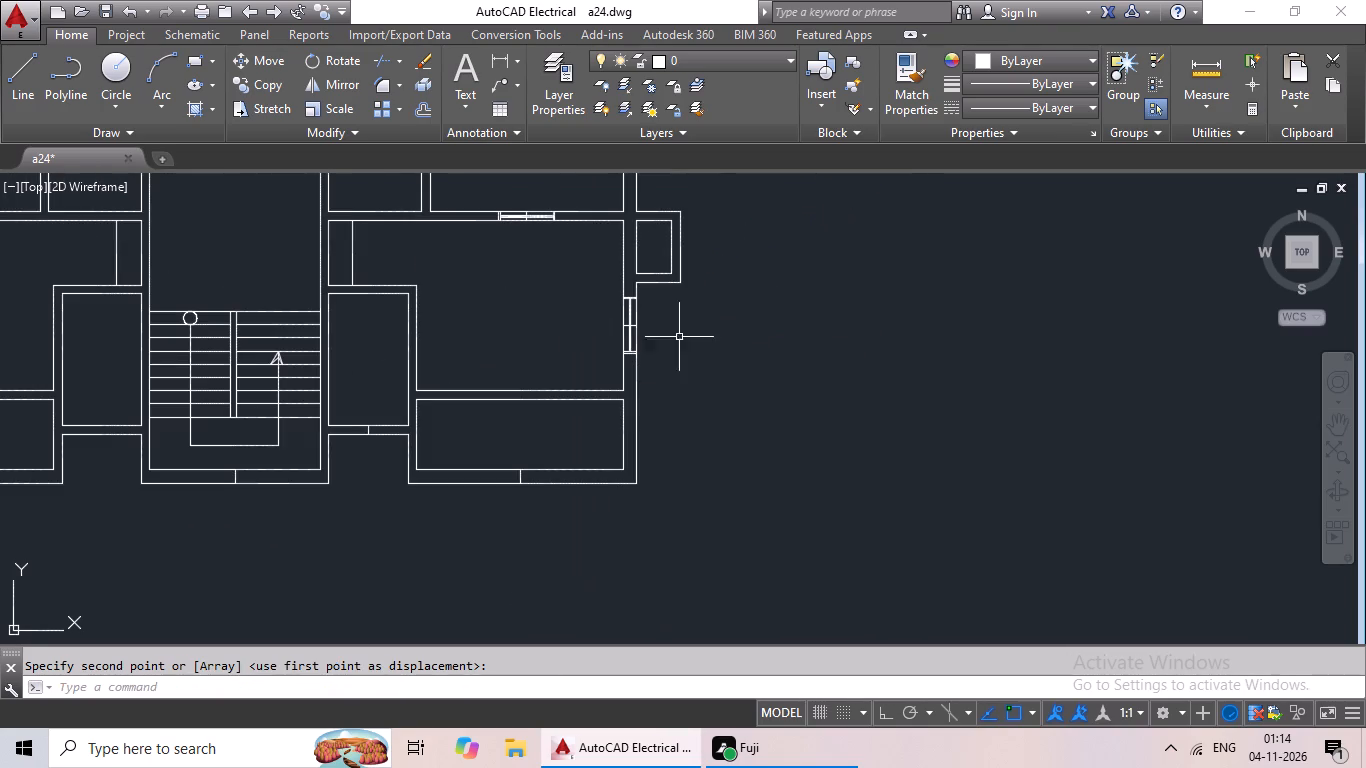
pyautogui.scroll(-2, 768, 362)
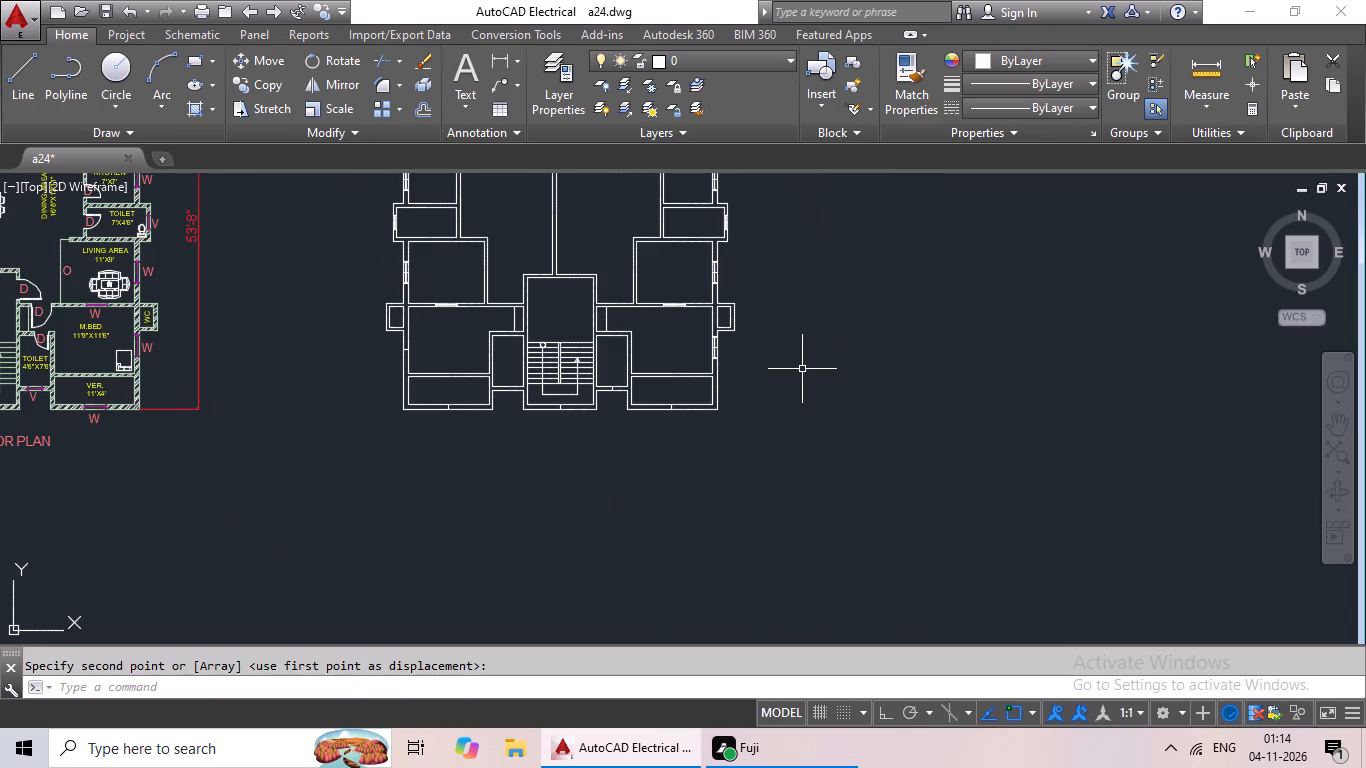
pyautogui.moveTo(883, 255); pyautogui.dragTo(467, 488, button='middle')
pyautogui.scroll(3, 903, 321)
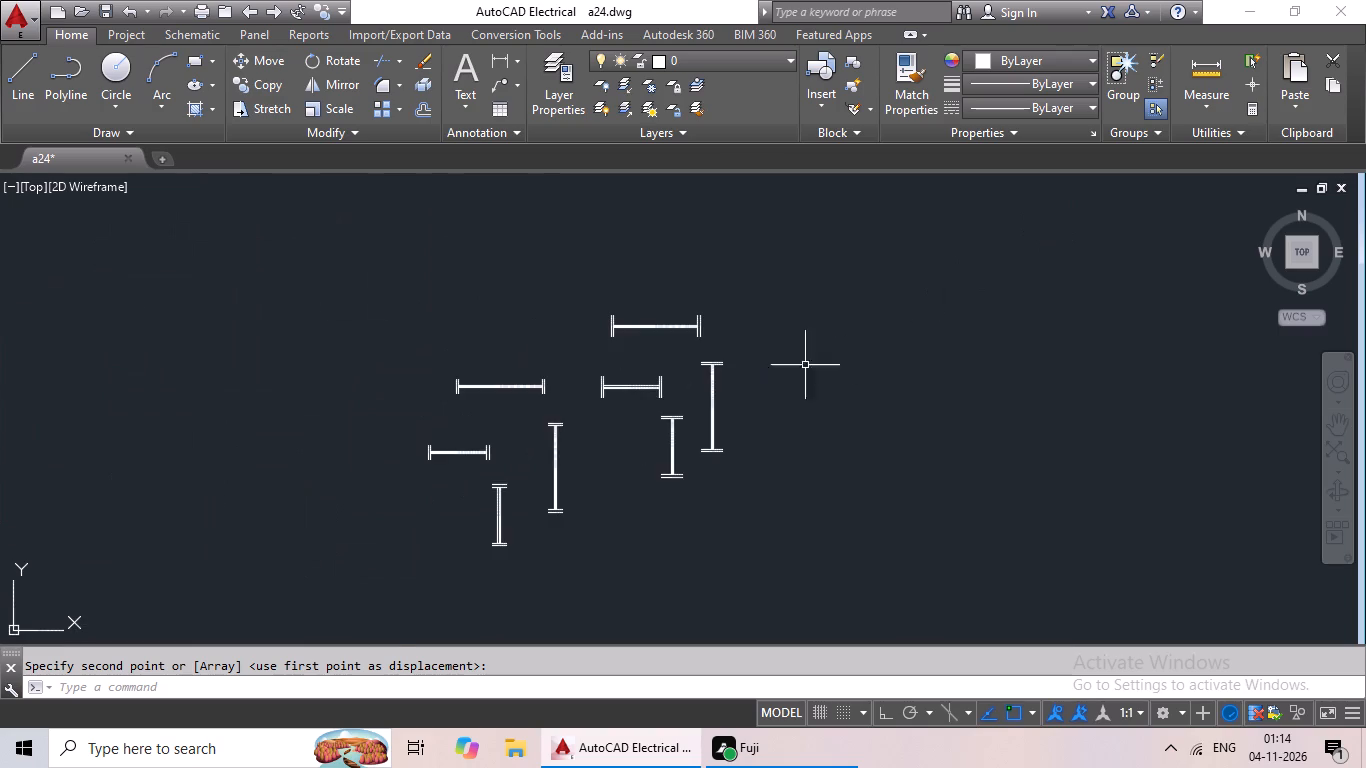
pyautogui.scroll(2, 655, 404)
pyautogui.moveTo(864, 277); pyautogui.dragTo(884, 520)
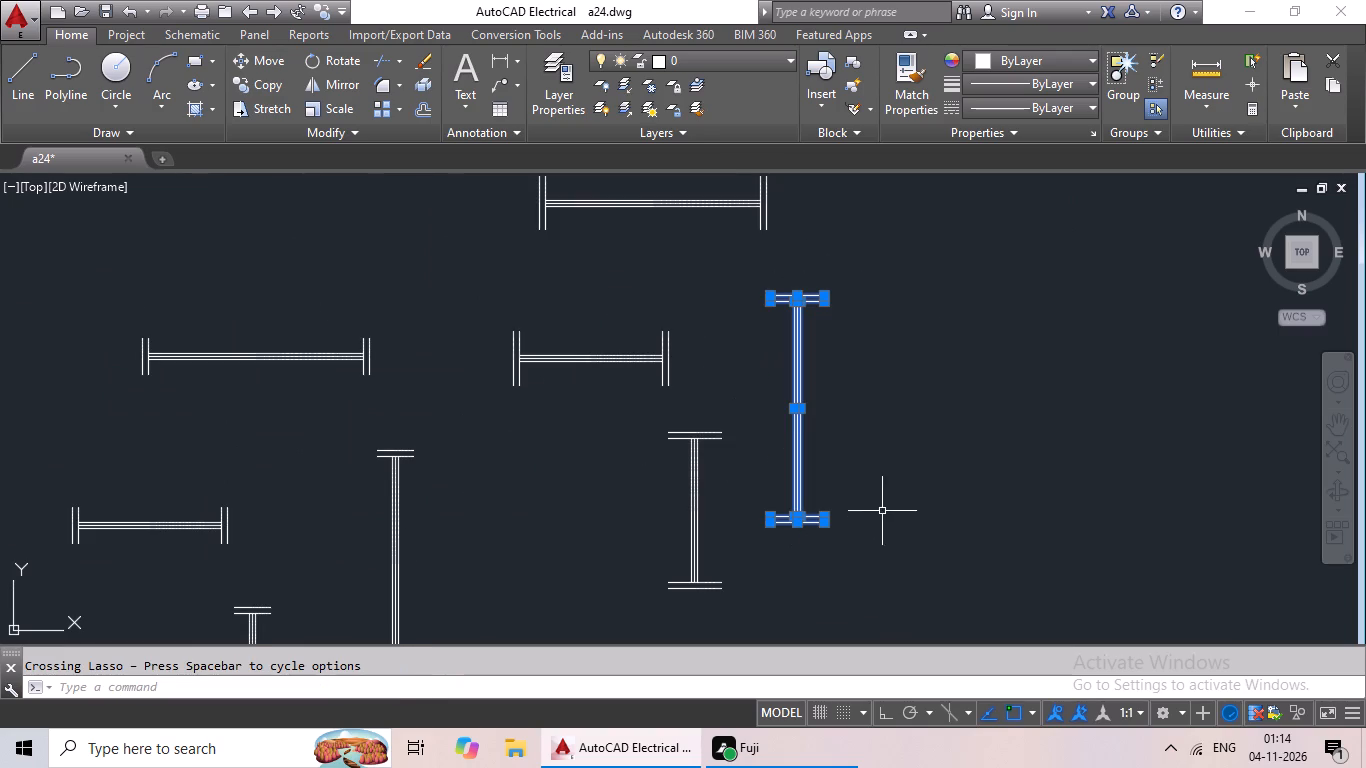
pyautogui.click(267, 75)
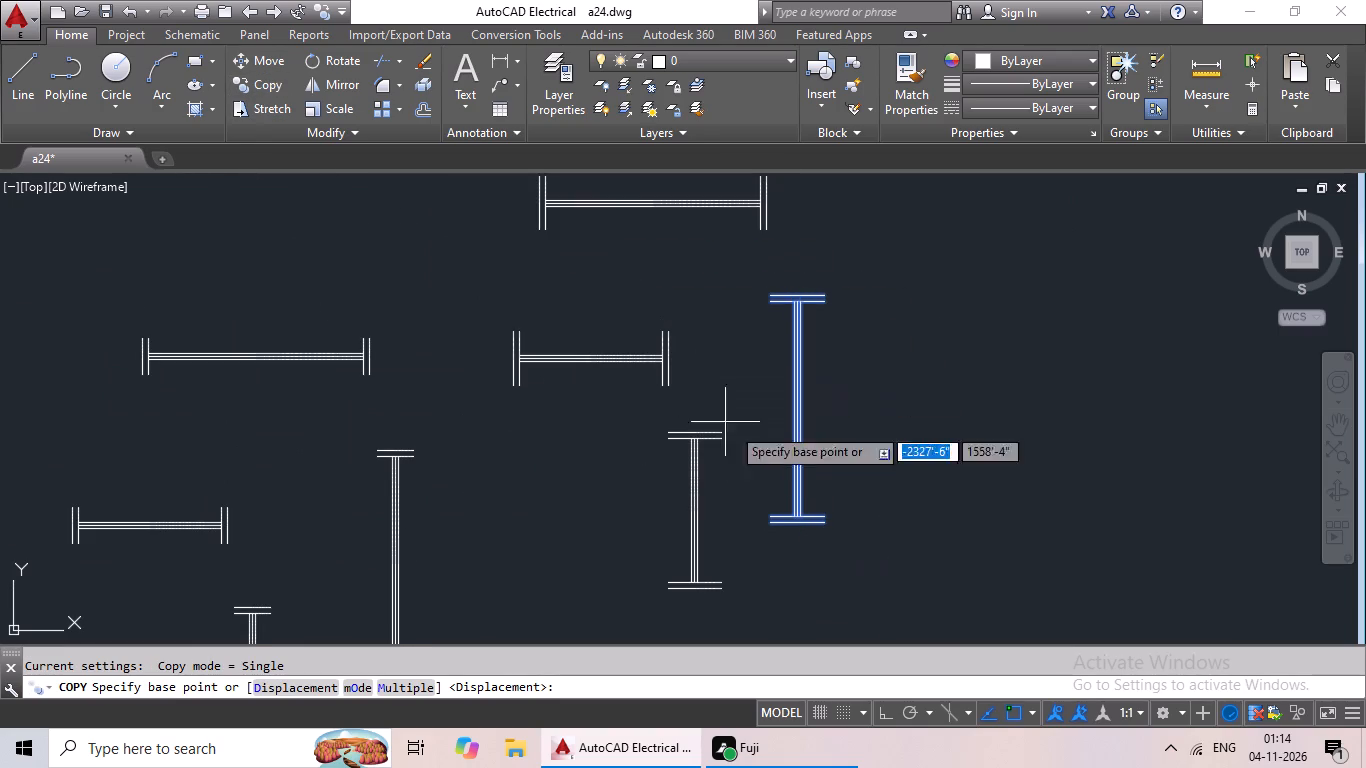
pyautogui.scroll(1, 814, 416)
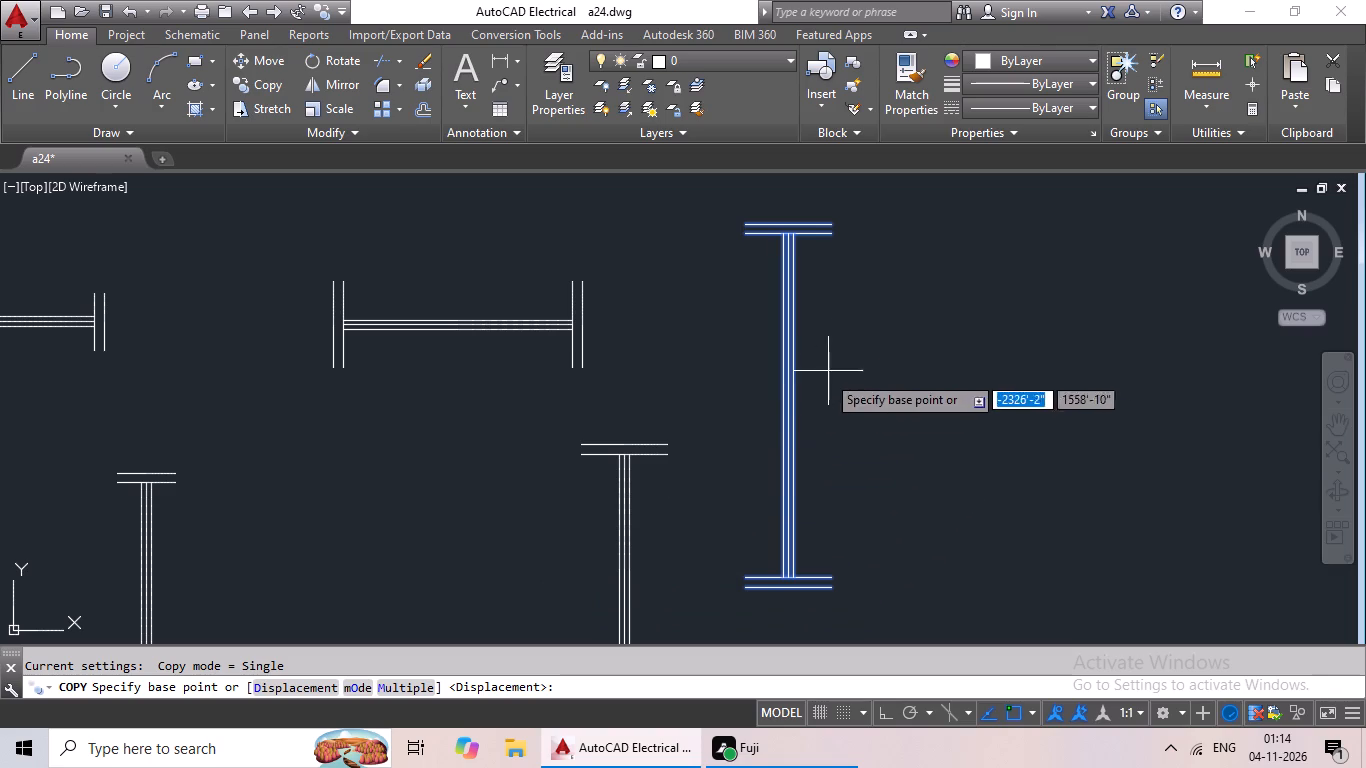
pyautogui.scroll(2, 788, 410)
pyautogui.click(786, 400)
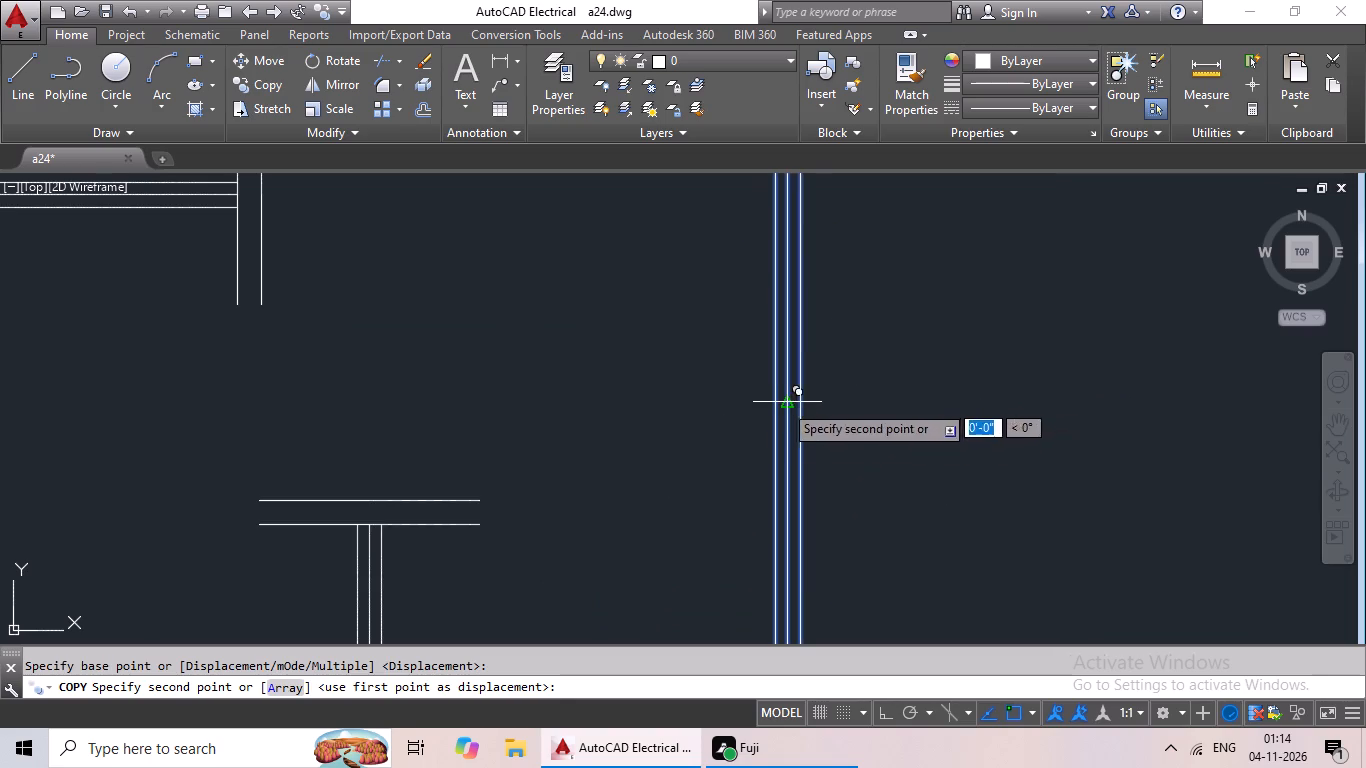
pyautogui.scroll(-4, 633, 488)
pyautogui.moveTo(638, 484); pyautogui.dragTo(1107, 247, button='middle')
pyautogui.scroll(-2, 611, 446)
pyautogui.moveTo(583, 461); pyautogui.dragTo(995, 241, button='middle')
pyautogui.scroll(-2, 703, 371)
pyautogui.moveTo(576, 436); pyautogui.dragTo(903, 310, button='middle')
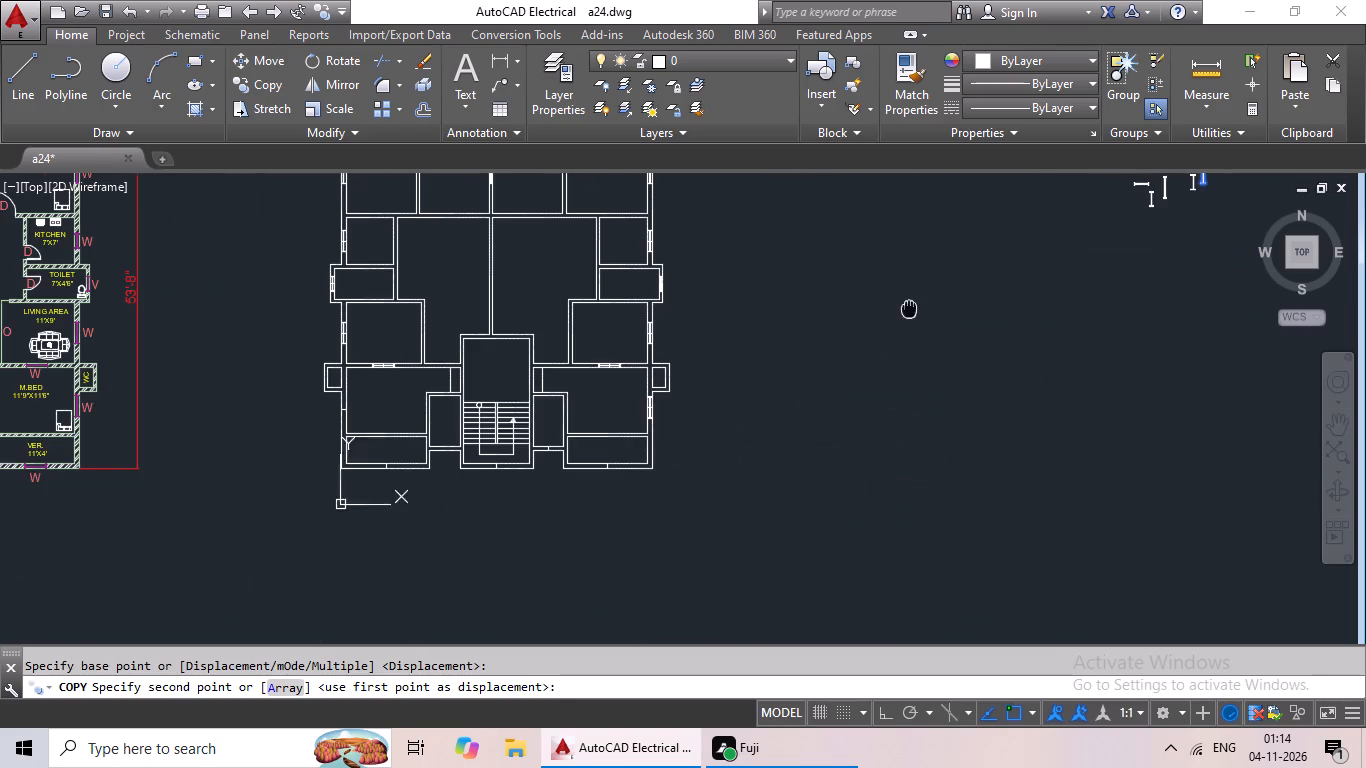
pyautogui.scroll(4, 330, 404)
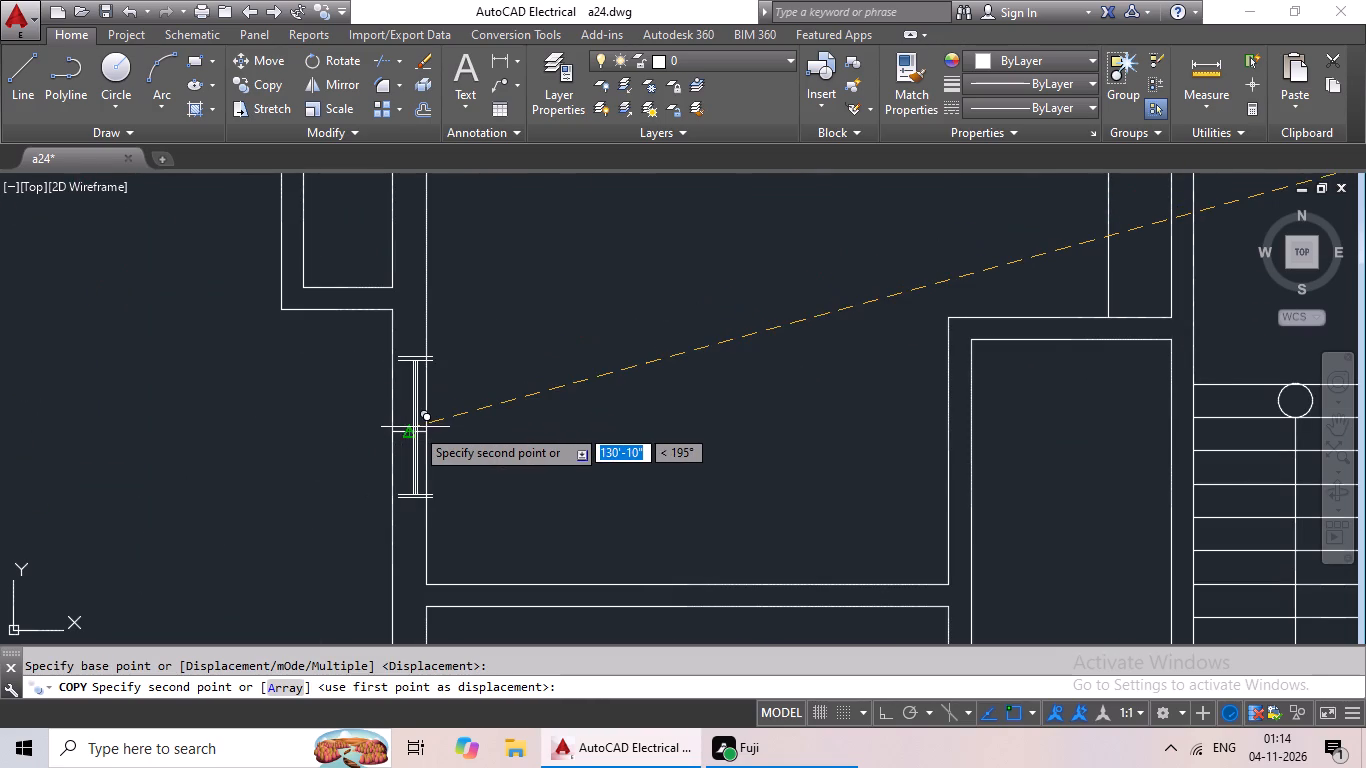
pyautogui.click(411, 434)
# Copy the long horizontal section with wide flanges by its web midpoint to the opening mark in the lower right room's bottom outer wall.
pyautogui.scroll(-4, 643, 413)
pyautogui.moveTo(713, 424); pyautogui.dragTo(457, 425, button='middle')
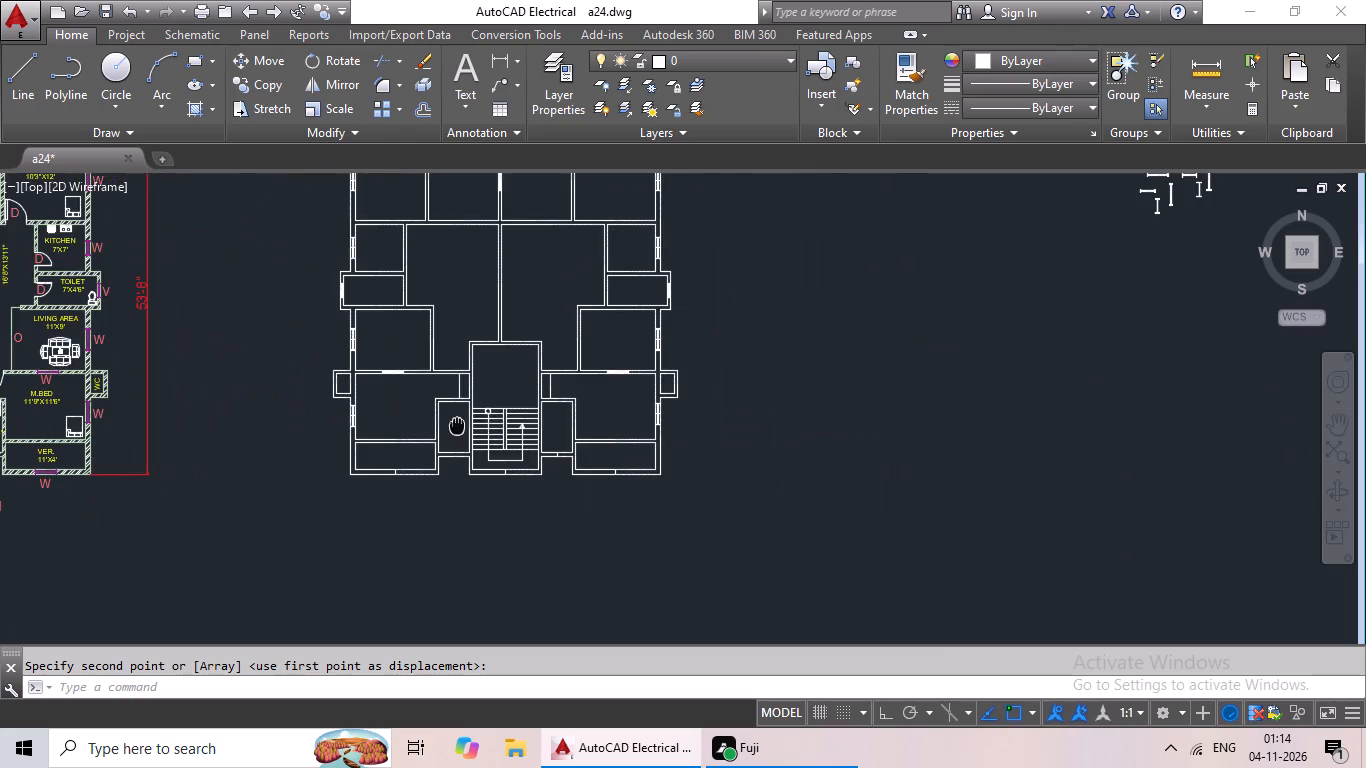
pyautogui.moveTo(898, 402); pyautogui.dragTo(776, 452, button='middle')
pyautogui.moveTo(876, 410); pyautogui.dragTo(834, 445, button='middle')
pyautogui.moveTo(928, 386); pyautogui.dragTo(857, 432, button='middle')
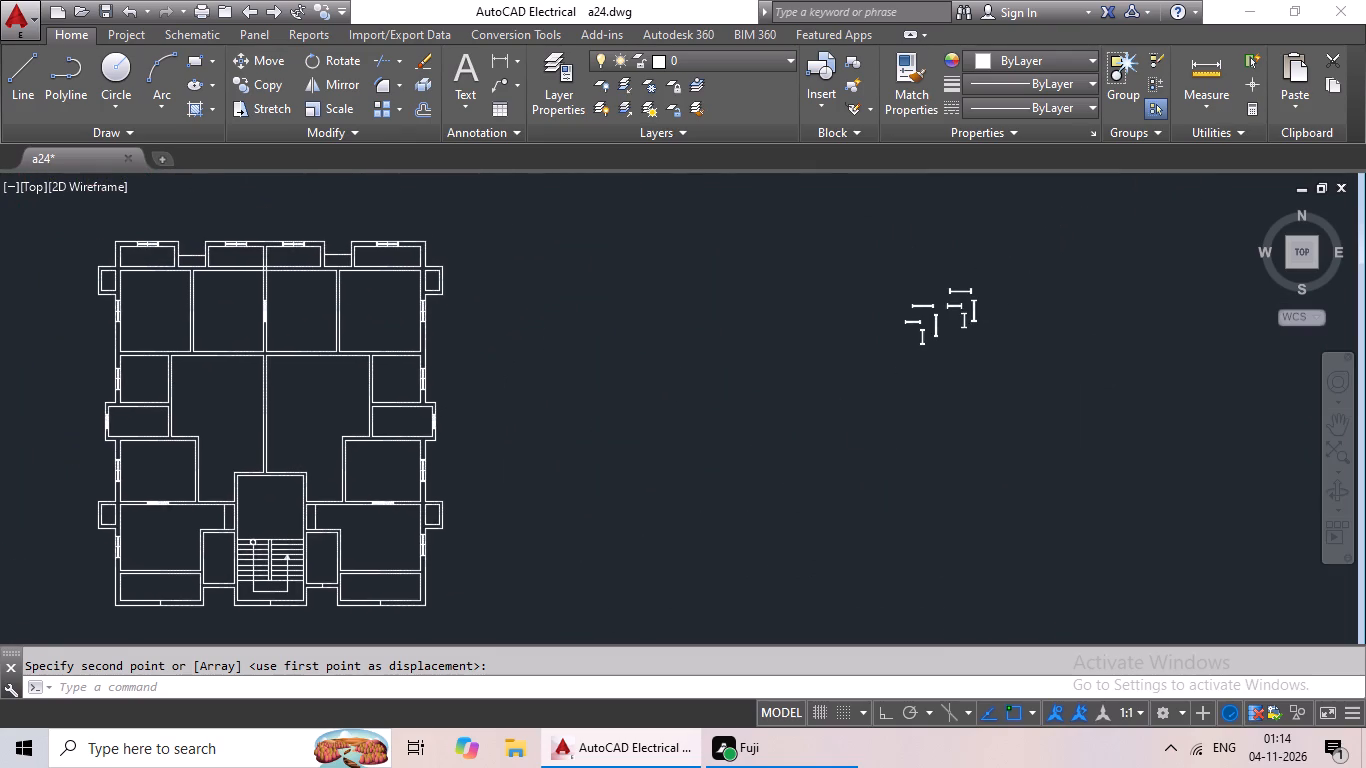
pyautogui.moveTo(935, 393); pyautogui.dragTo(862, 457, button='middle')
pyautogui.scroll(4, 892, 345)
pyautogui.scroll(2, 847, 432)
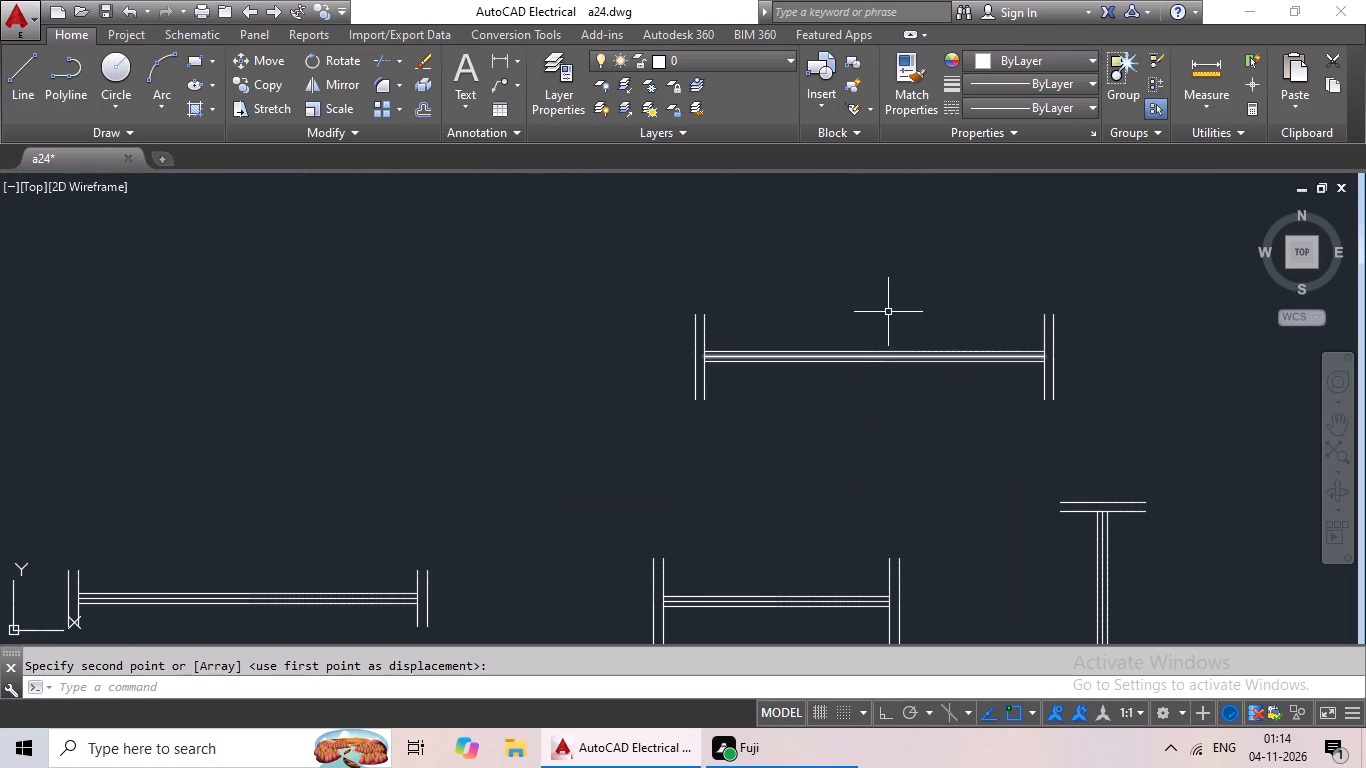
pyautogui.moveTo(894, 292); pyautogui.dragTo(1179, 329)
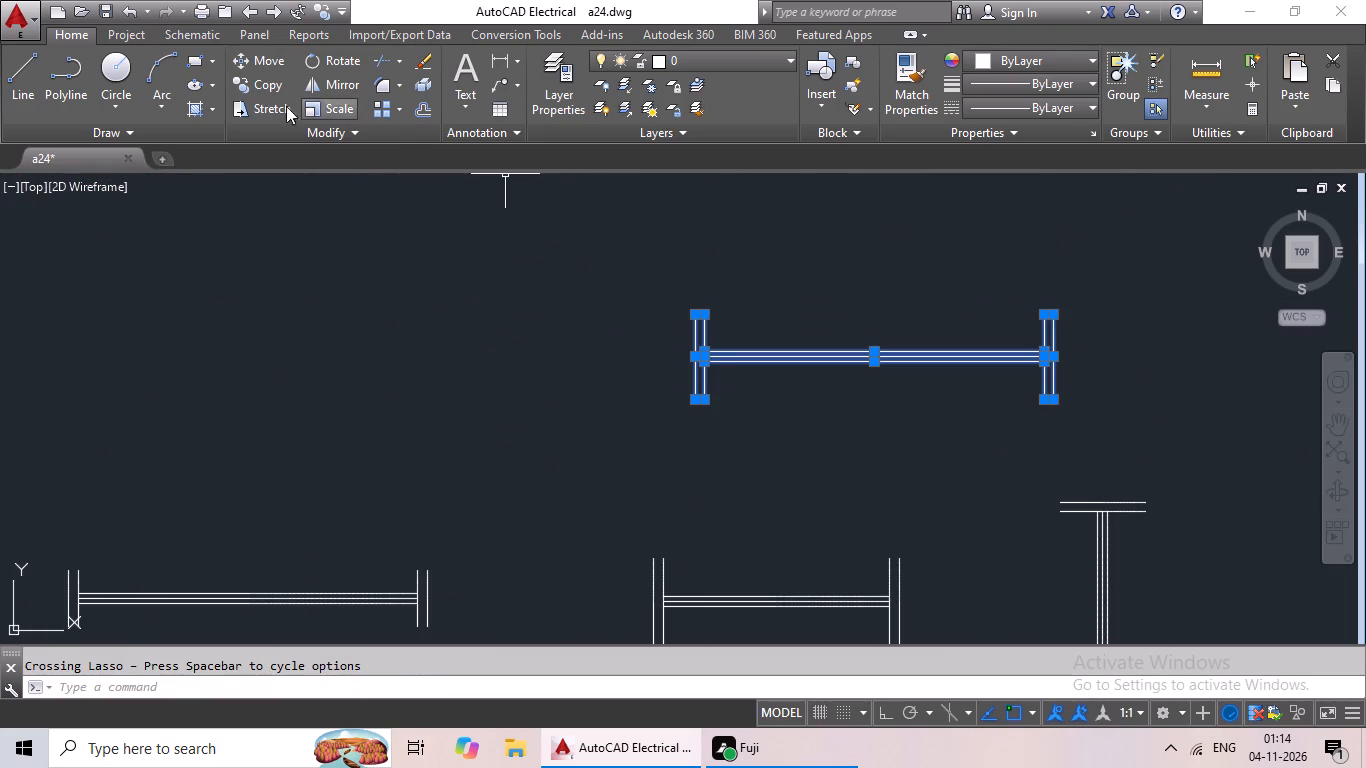
pyautogui.click(259, 84)
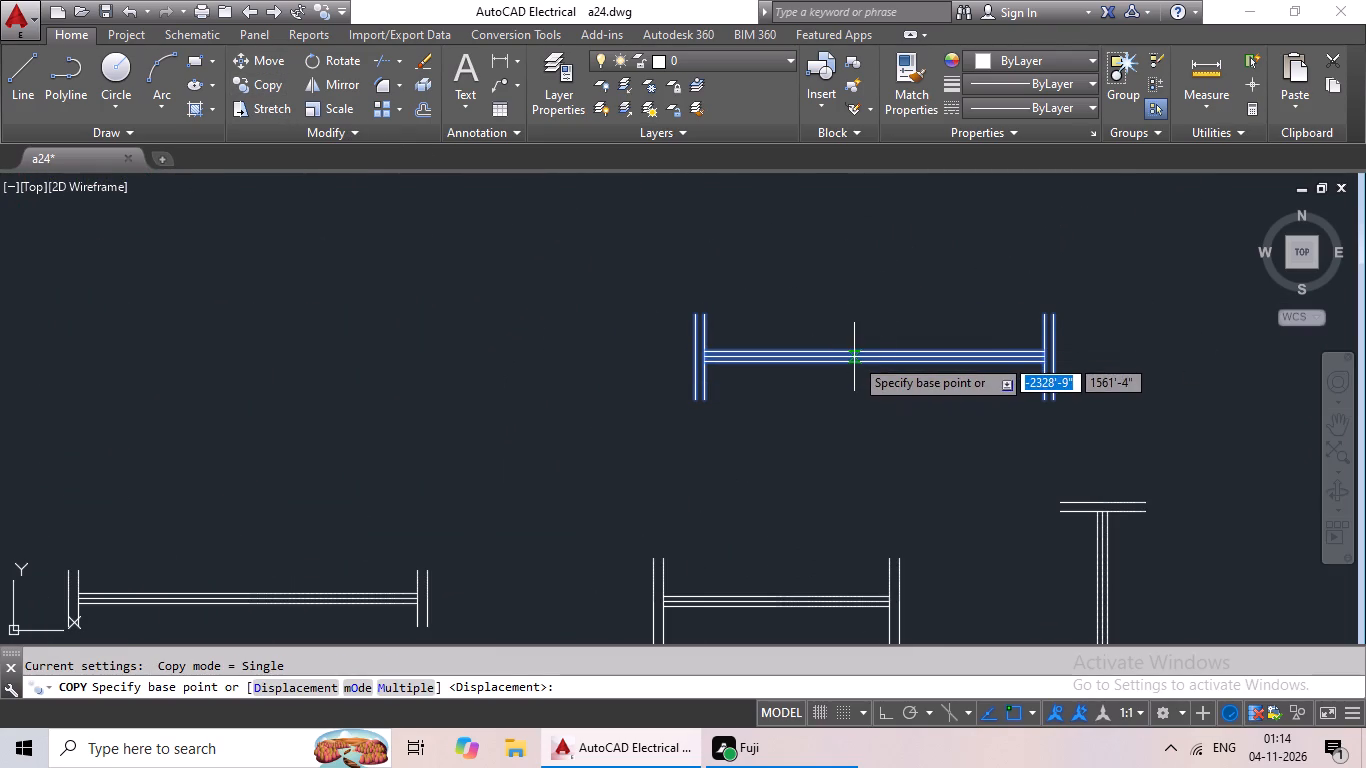
pyautogui.scroll(2, 854, 357)
pyautogui.scroll(-2, 896, 358)
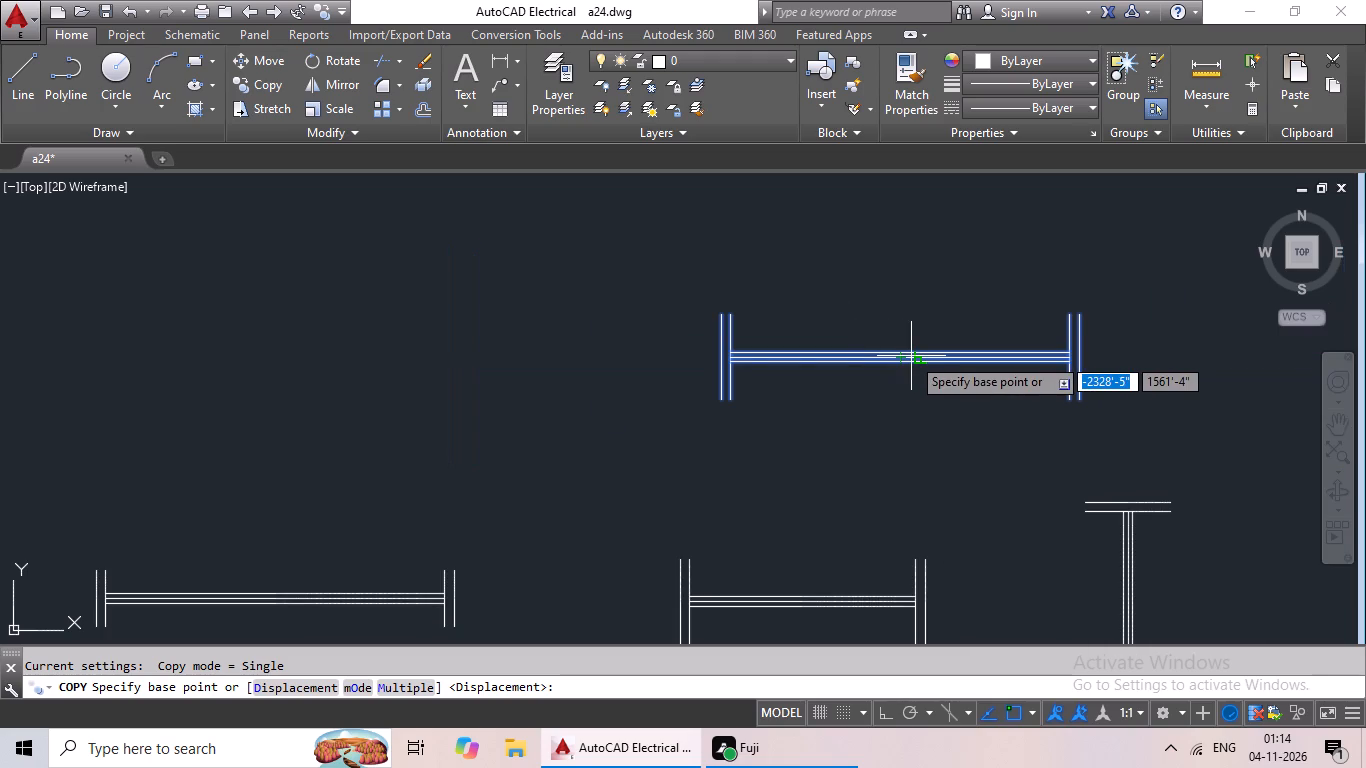
pyautogui.scroll(2, 906, 356)
pyautogui.click(887, 358)
pyautogui.scroll(-3, 662, 418)
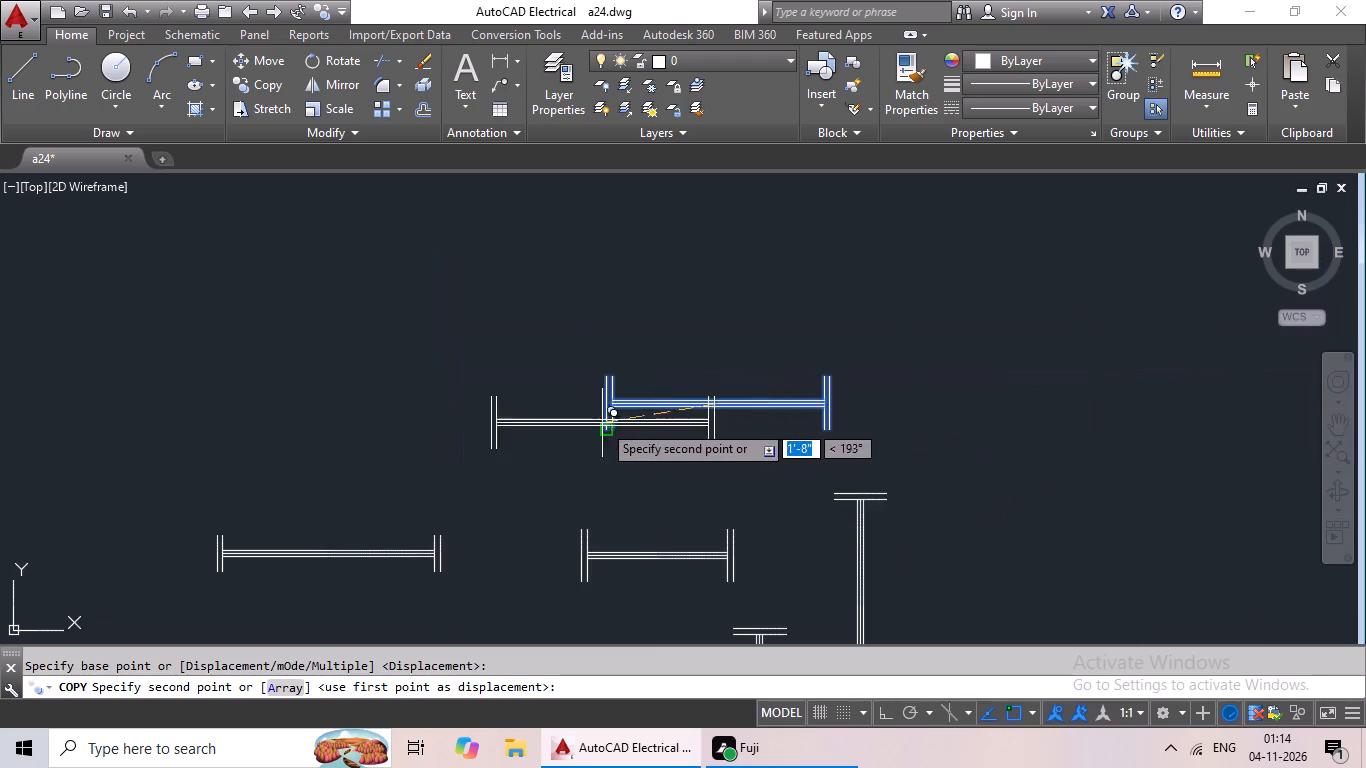
pyautogui.moveTo(602, 423); pyautogui.dragTo(797, 270, button='middle')
pyautogui.scroll(-2, 753, 324)
pyautogui.moveTo(621, 407); pyautogui.dragTo(798, 272, button='middle')
pyautogui.scroll(-3, 762, 284)
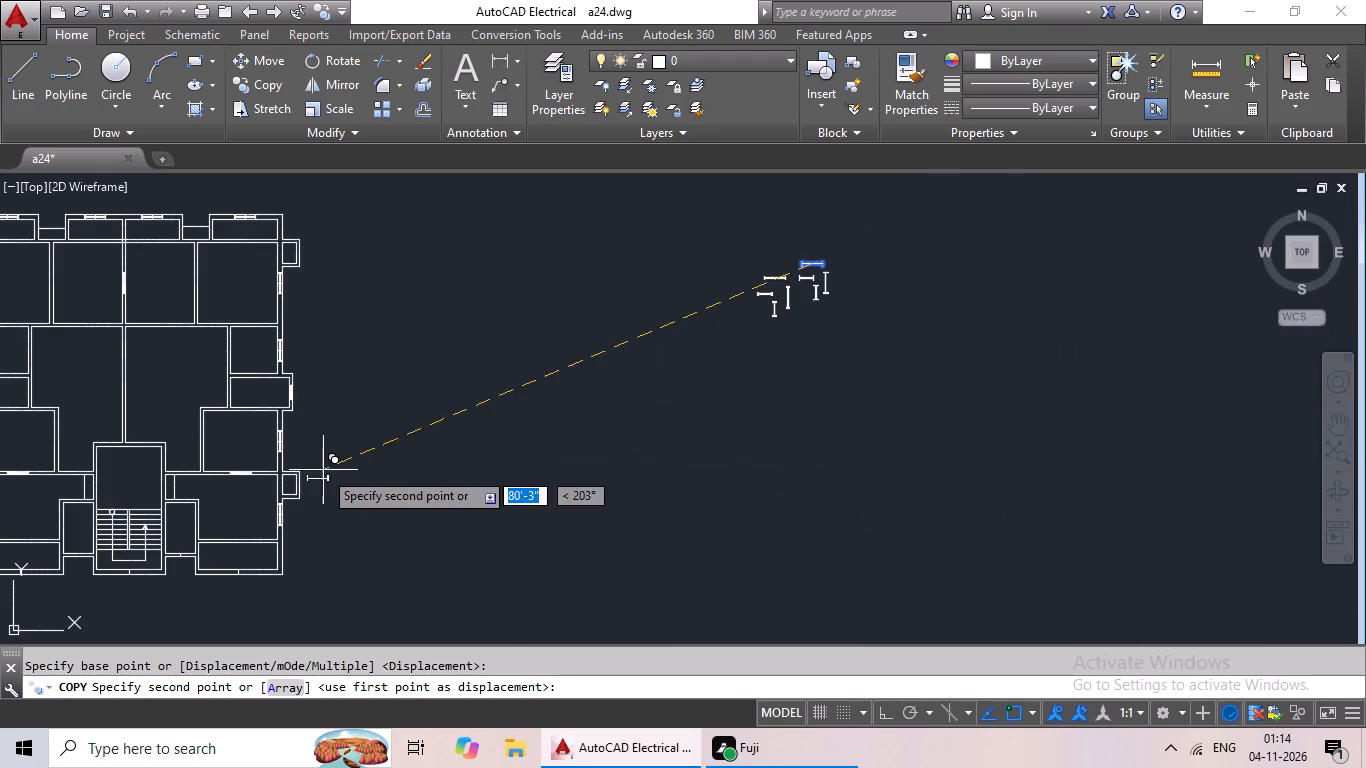
pyautogui.moveTo(336, 459); pyautogui.dragTo(696, 379, button='middle')
pyautogui.scroll(3, 455, 486)
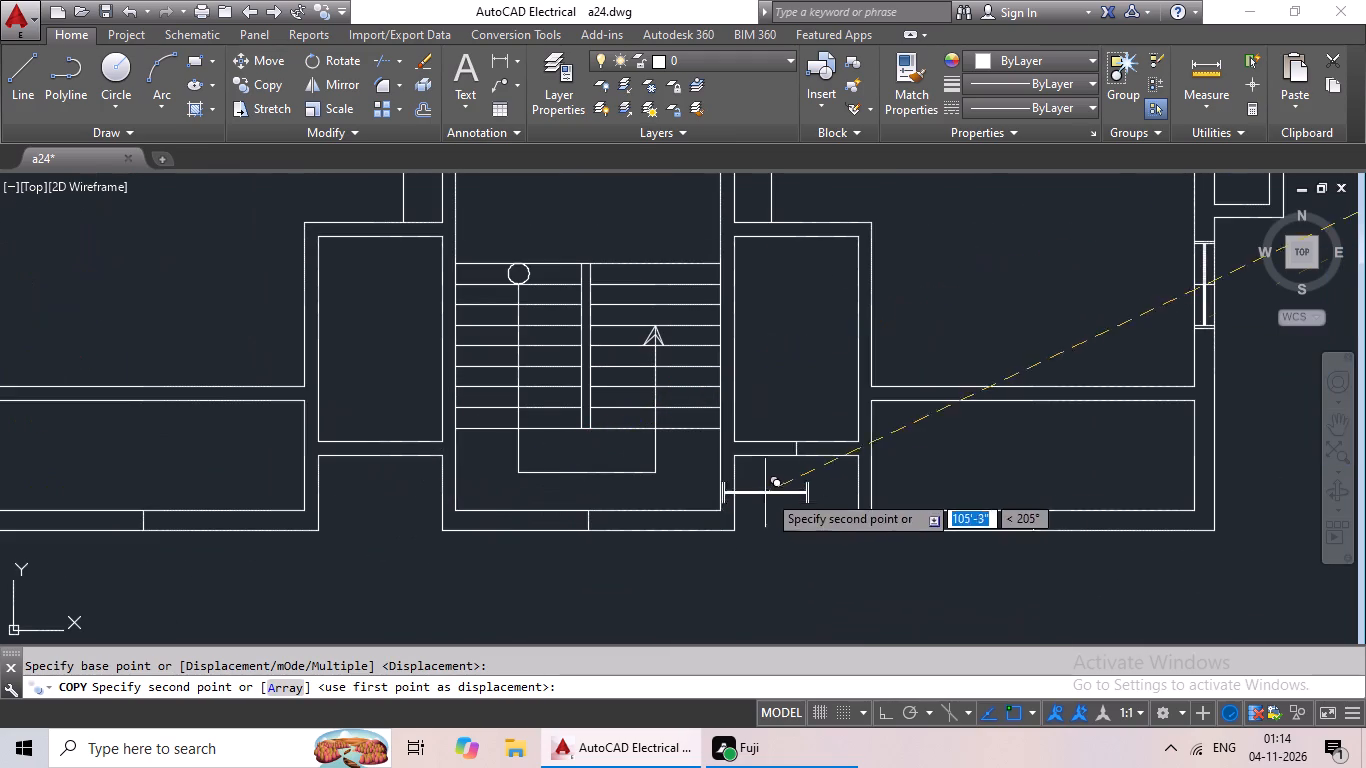
pyautogui.moveTo(943, 468); pyautogui.dragTo(728, 479, button='middle')
pyautogui.scroll(4, 836, 546)
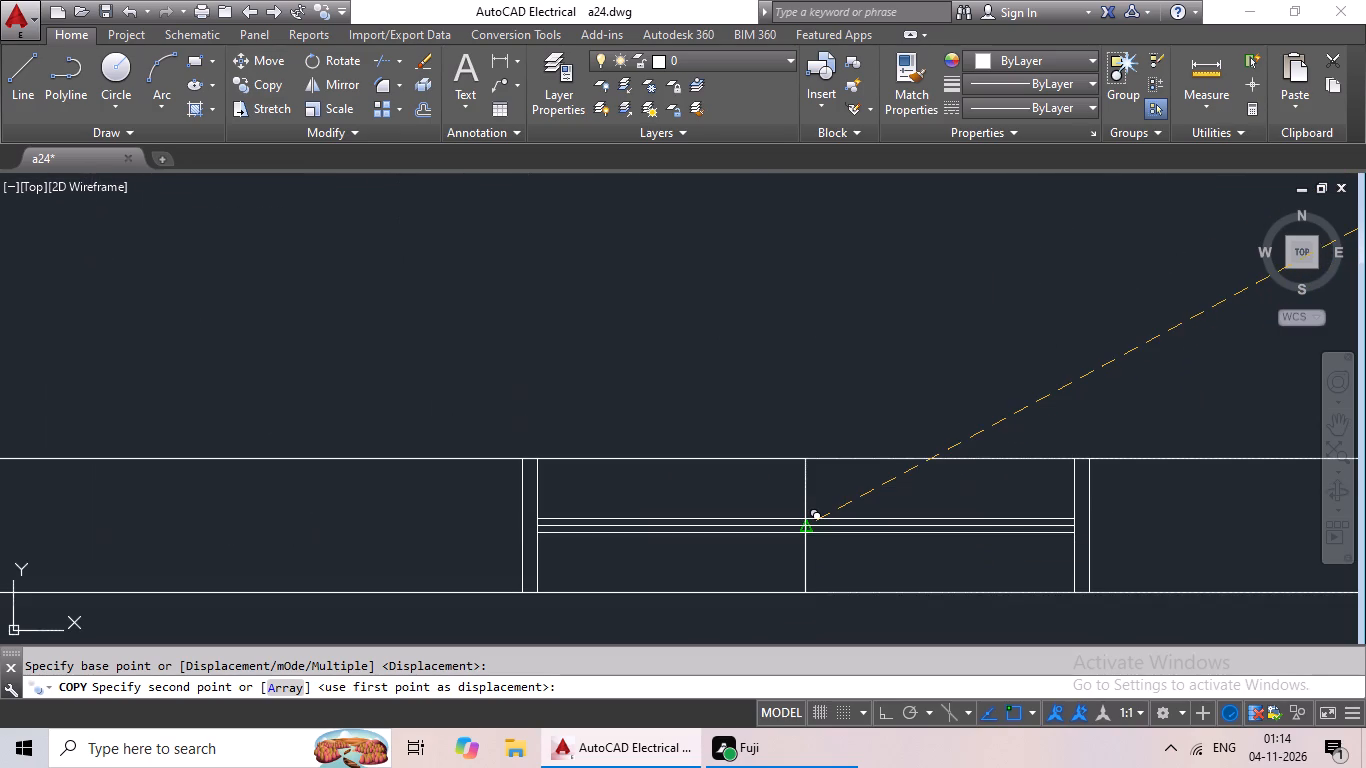
pyautogui.click(807, 524)
# Copy the short horizontal section with narrow flanges by its web midpoint to the opening mark in the short wall right of the stair block.
pyautogui.scroll(-5, 807, 521)
pyautogui.moveTo(1071, 493); pyautogui.dragTo(948, 570, button='middle')
pyautogui.scroll(-2, 983, 503)
pyautogui.moveTo(1004, 482); pyautogui.dragTo(942, 527, button='middle')
pyautogui.moveTo(1030, 484); pyautogui.dragTo(859, 598, button='middle')
pyautogui.scroll(5, 1201, 401)
pyautogui.moveTo(1179, 410); pyautogui.dragTo(1143, 490)
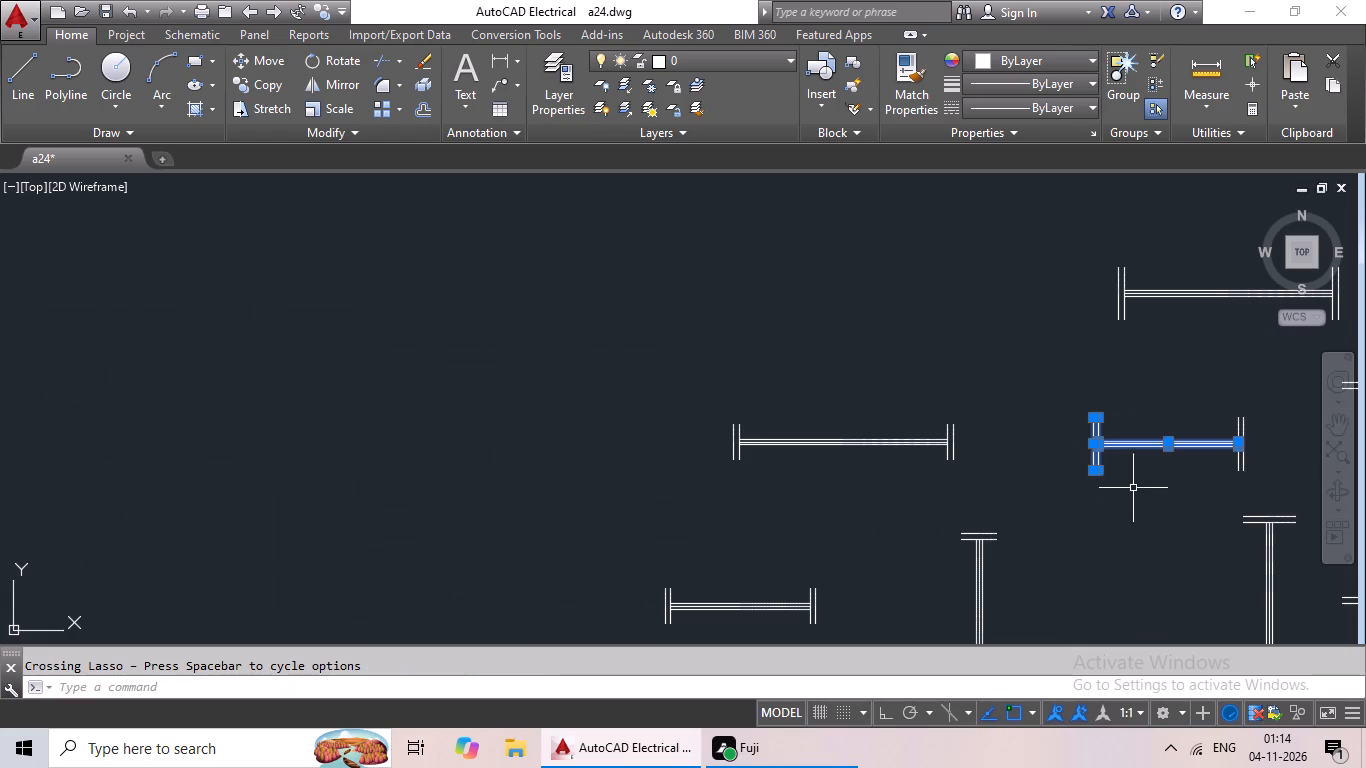
pyautogui.press('Escape')
pyautogui.scroll(-3, 1114, 492)
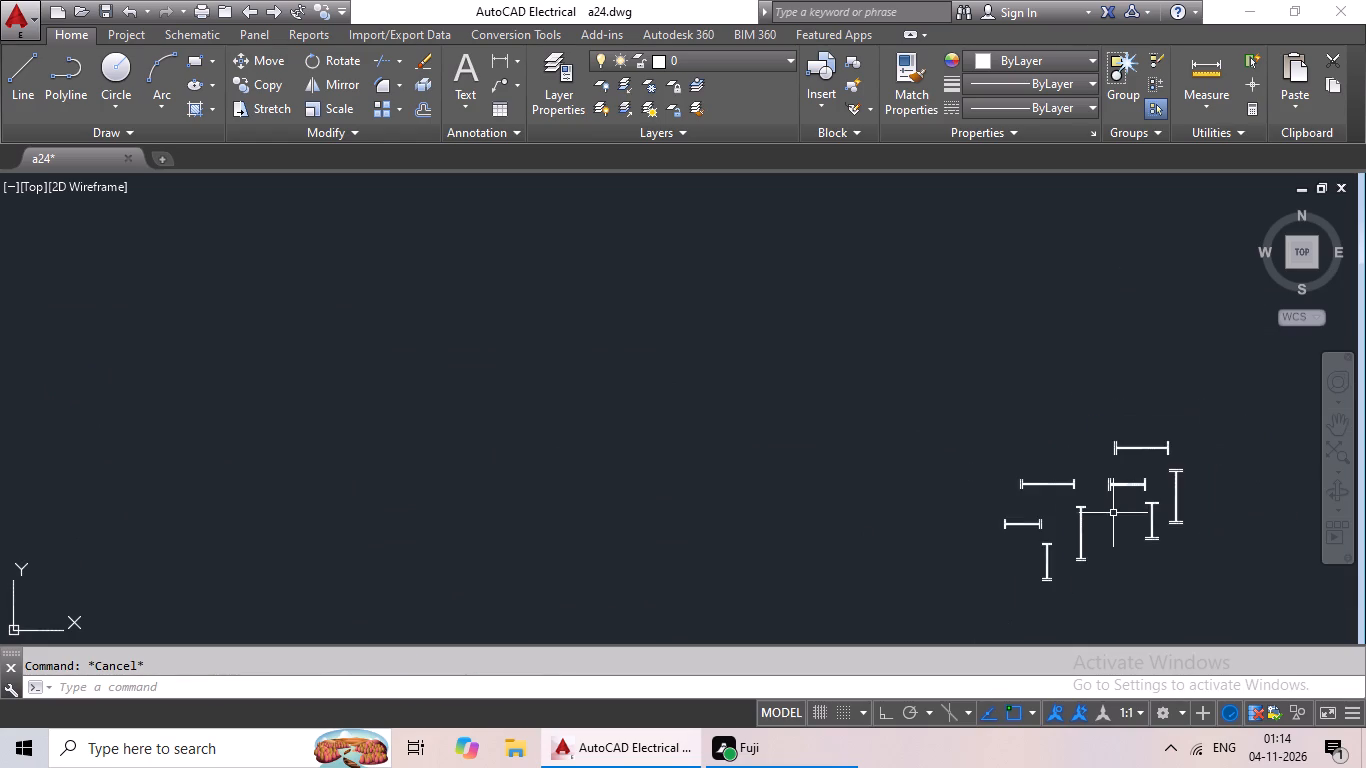
pyautogui.moveTo(1113, 512); pyautogui.dragTo(1114, 450, button='middle')
pyautogui.scroll(3, 1032, 480)
pyautogui.moveTo(1092, 350); pyautogui.dragTo(1064, 483)
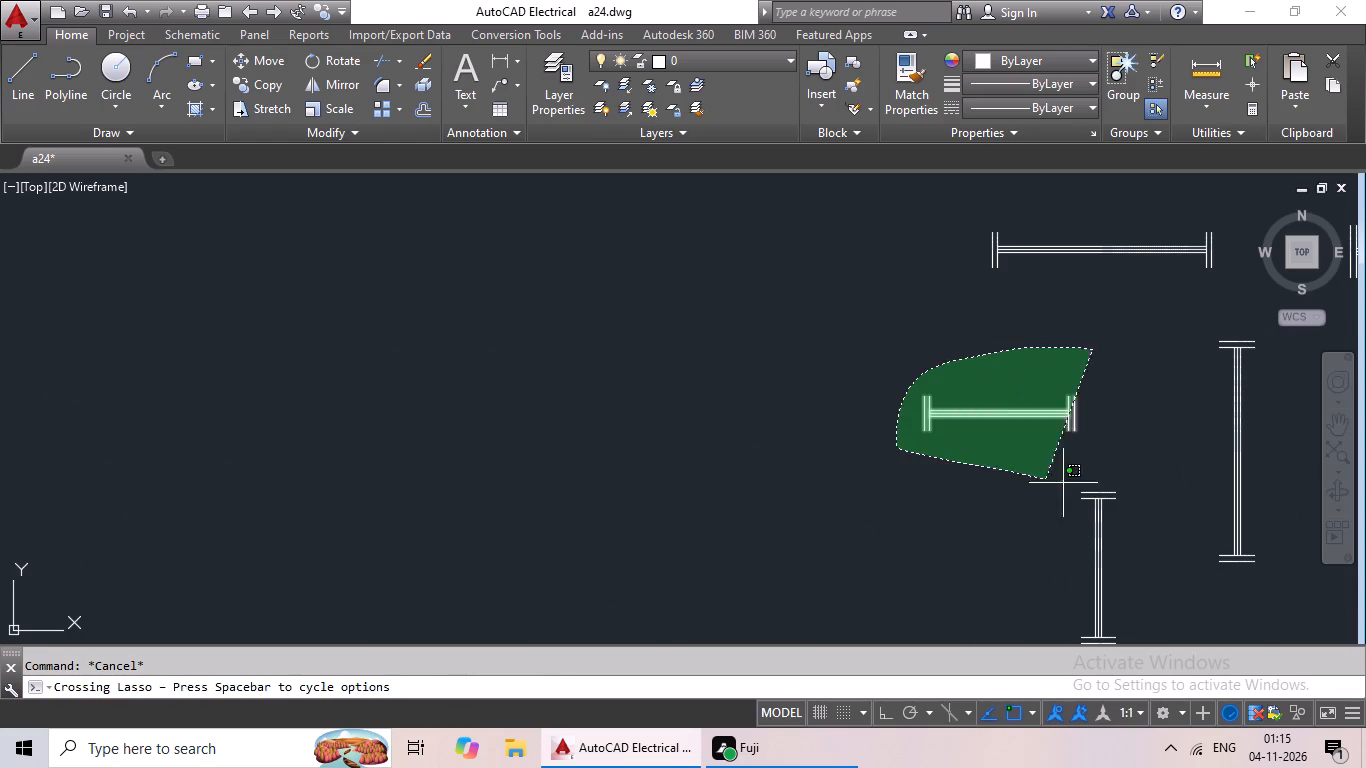
pyautogui.moveTo(1064, 483); pyautogui.dragTo(1112, 452)
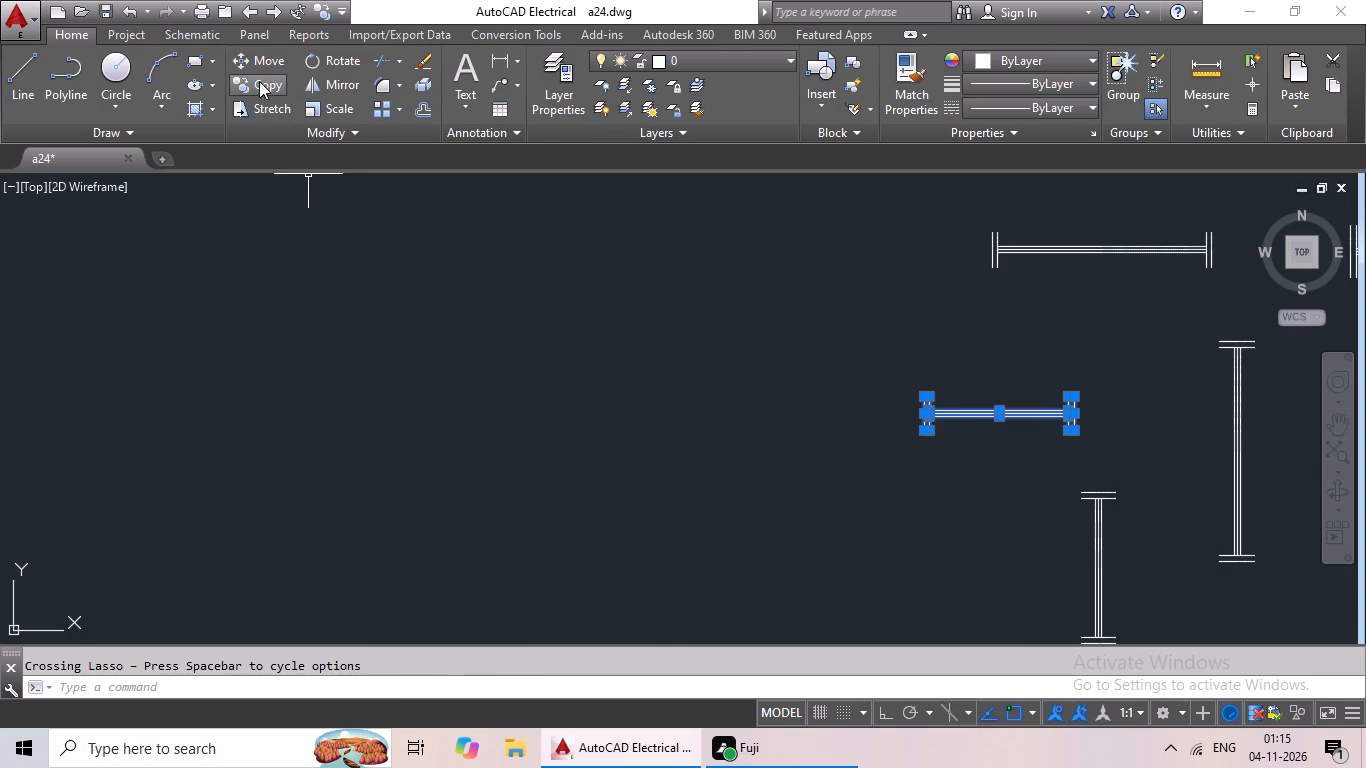
pyautogui.click(259, 81)
pyautogui.scroll(2, 993, 408)
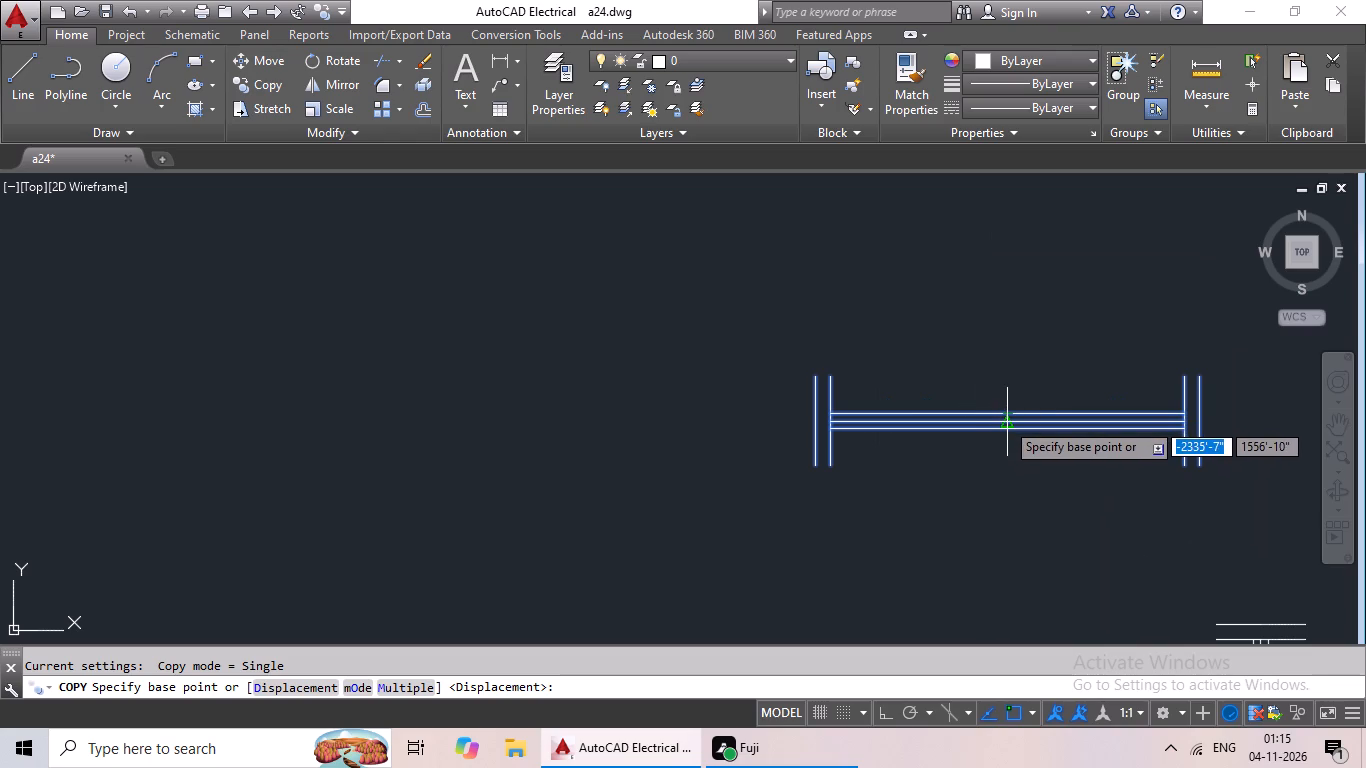
pyautogui.click(1004, 424)
pyautogui.scroll(-3, 496, 544)
pyautogui.moveTo(474, 556); pyautogui.dragTo(974, 304, button='middle')
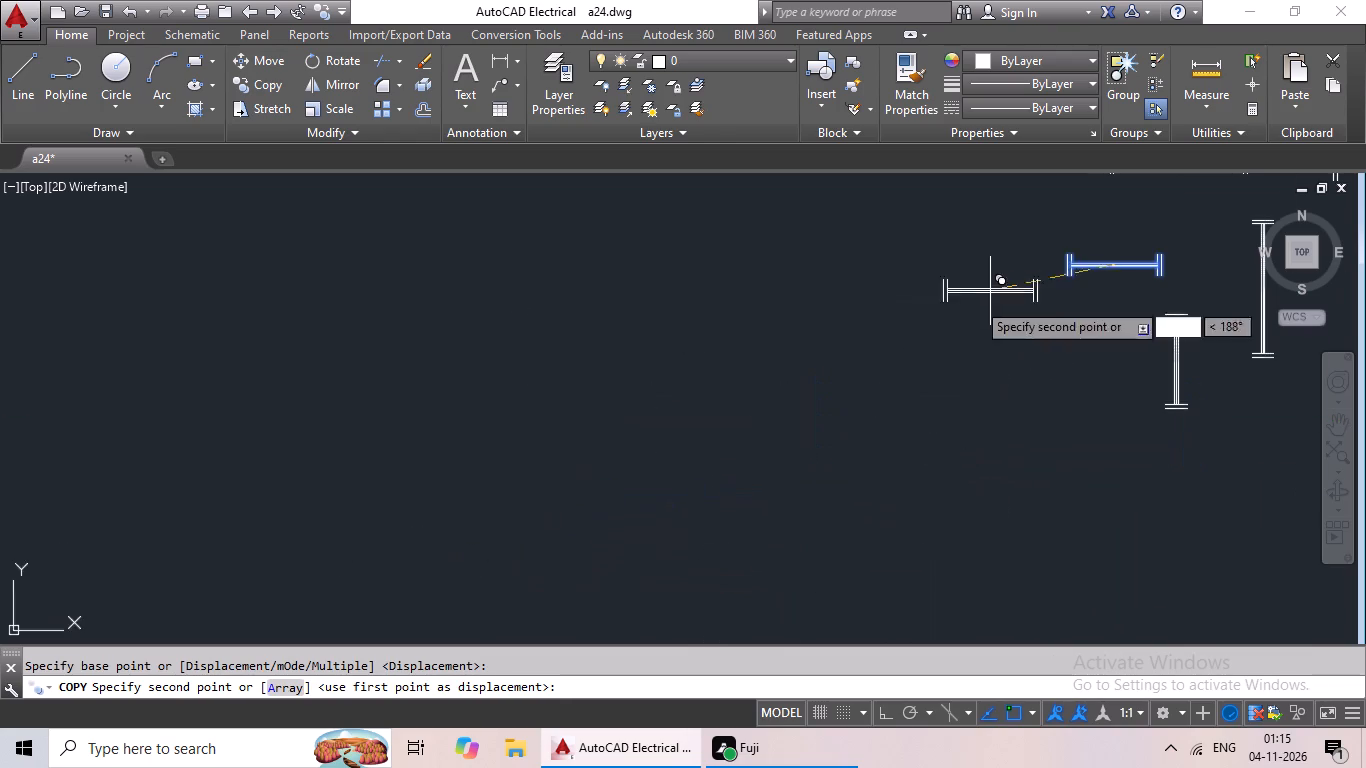
pyautogui.scroll(-2, 822, 388)
pyautogui.moveTo(486, 552); pyautogui.dragTo(923, 334, button='middle')
pyautogui.scroll(-2, 598, 465)
pyautogui.moveTo(534, 493); pyautogui.dragTo(759, 397, button='middle')
pyautogui.scroll(5, 447, 530)
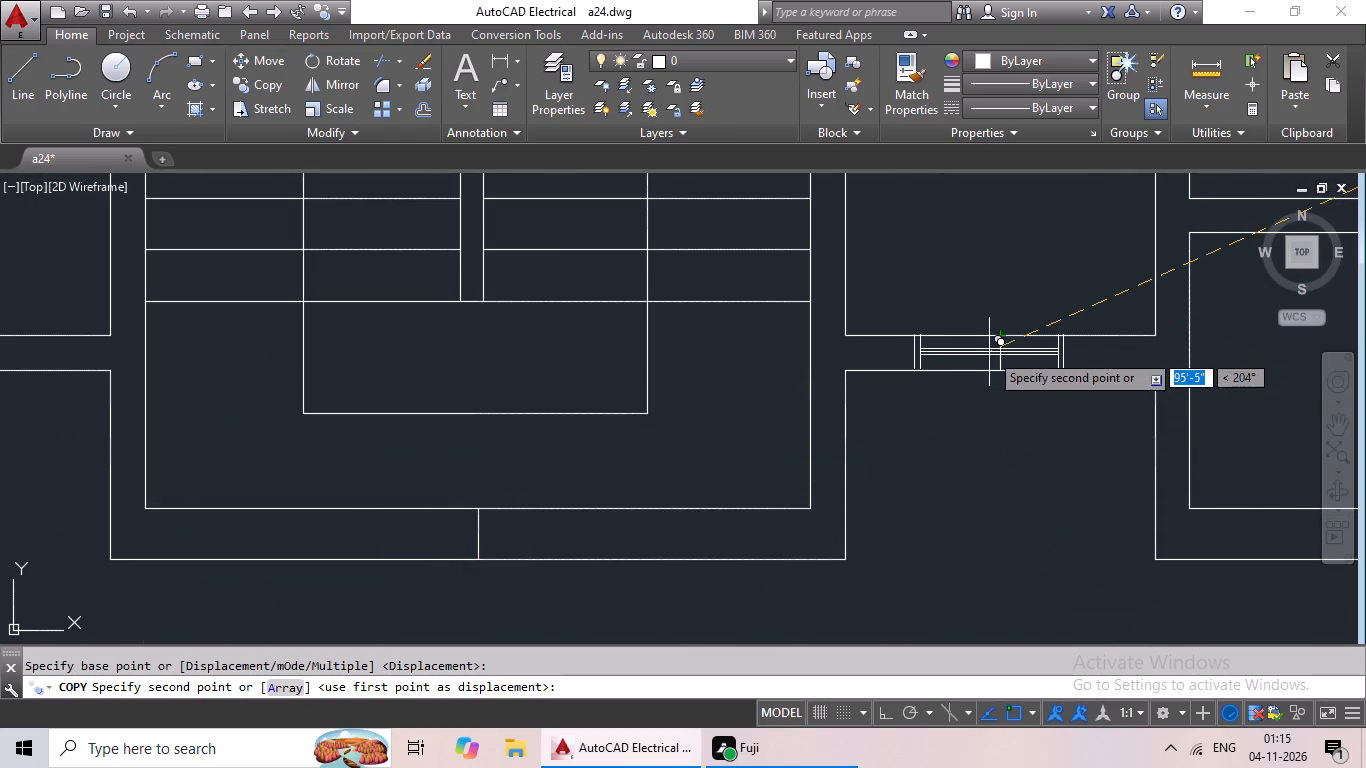
pyautogui.click(999, 348)
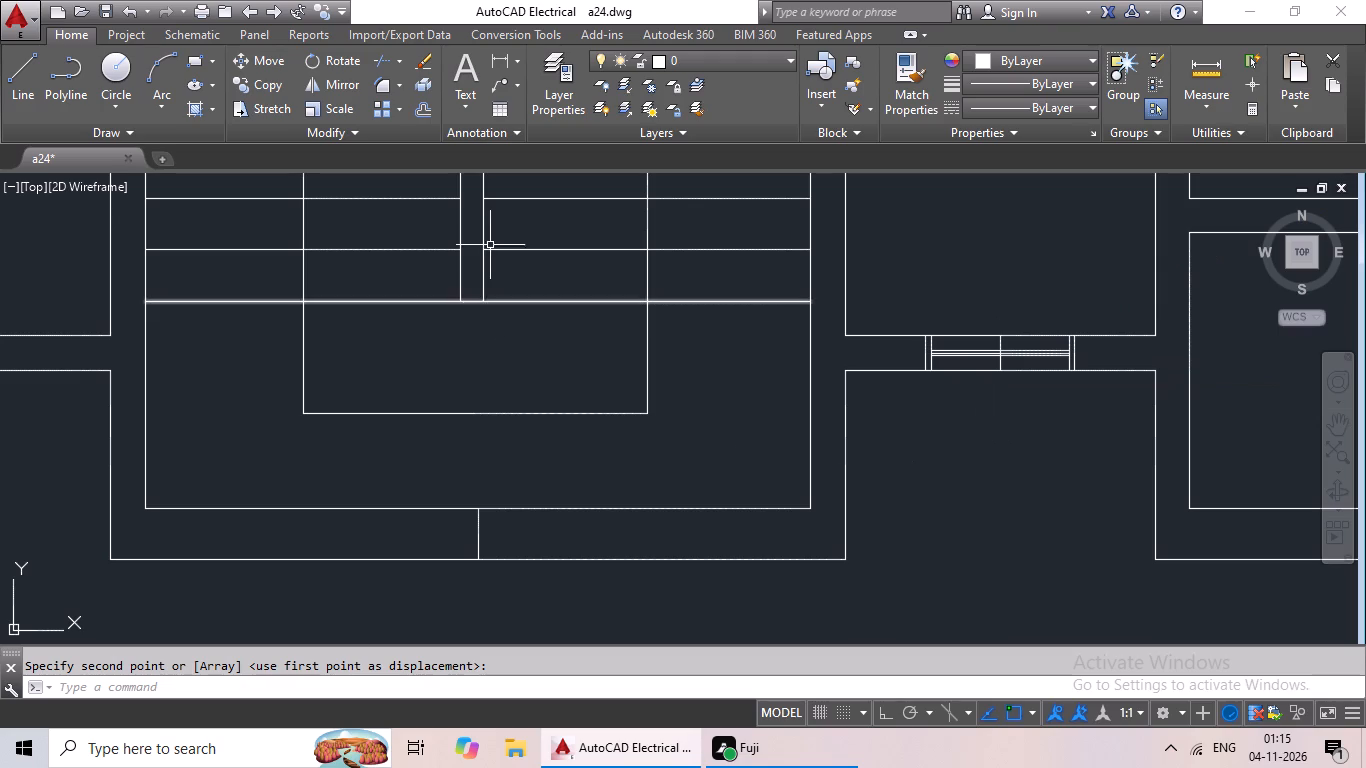
# Copy the long horizontal section with wide flanges by its web midpoint to the opening mark in the stair block's bottom outer wall.
pyautogui.scroll(-4, 748, 419)
pyautogui.moveTo(809, 397); pyautogui.dragTo(500, 464, button='middle')
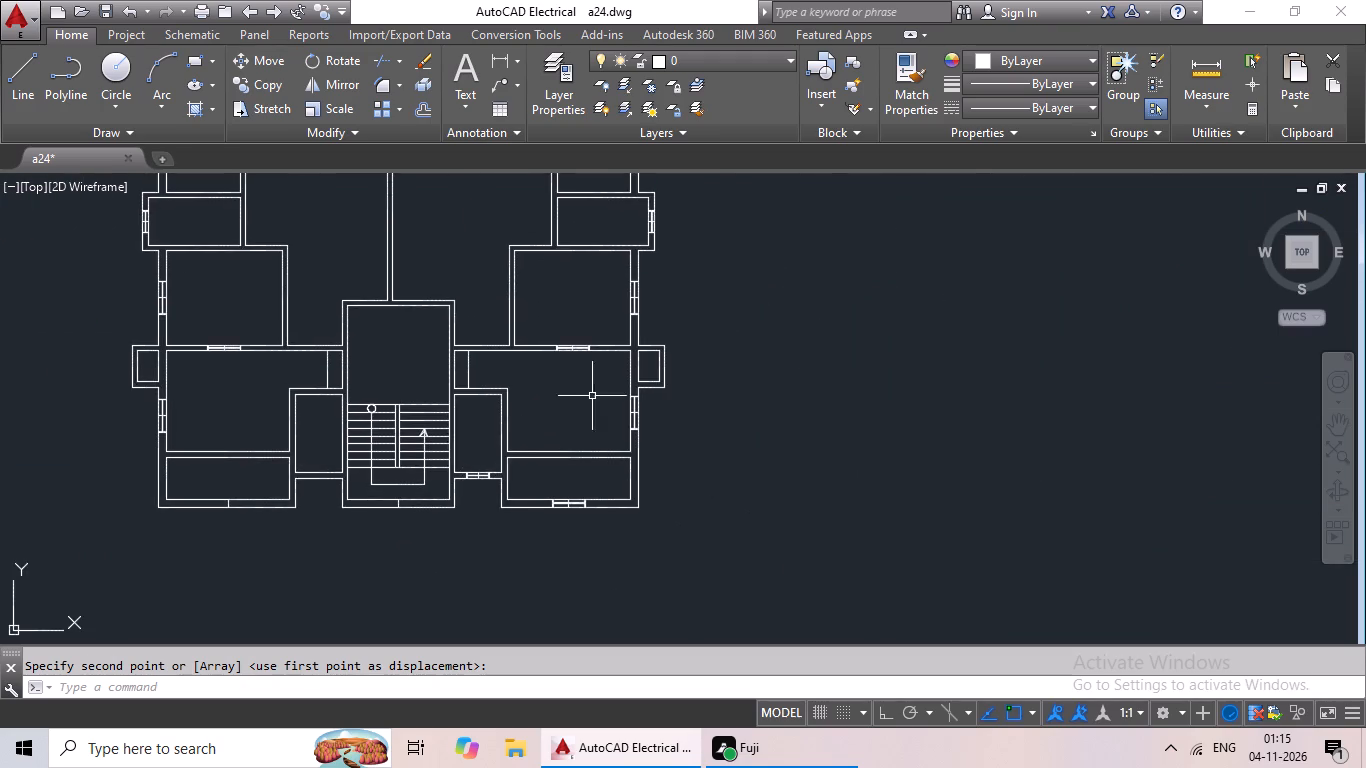
pyautogui.moveTo(682, 330); pyautogui.dragTo(580, 390, button='middle')
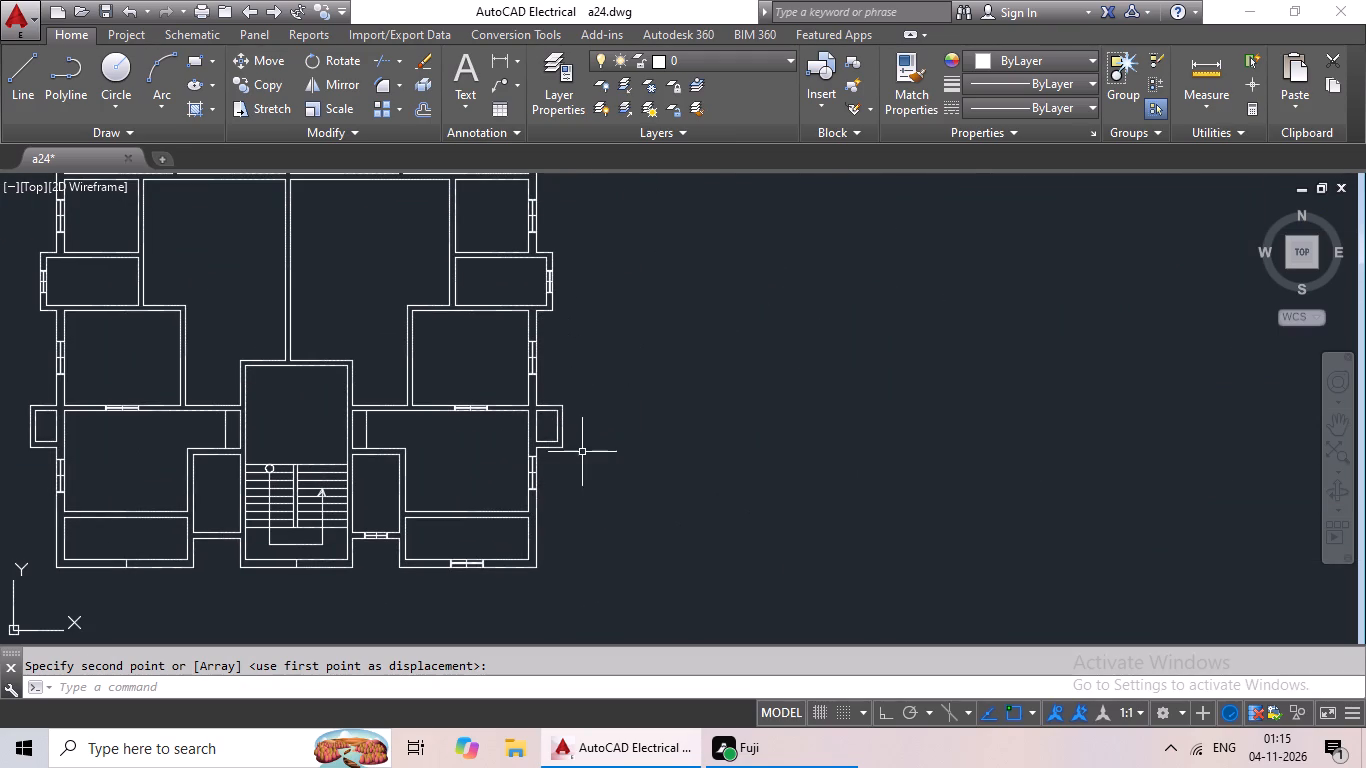
pyautogui.scroll(-2, 710, 451)
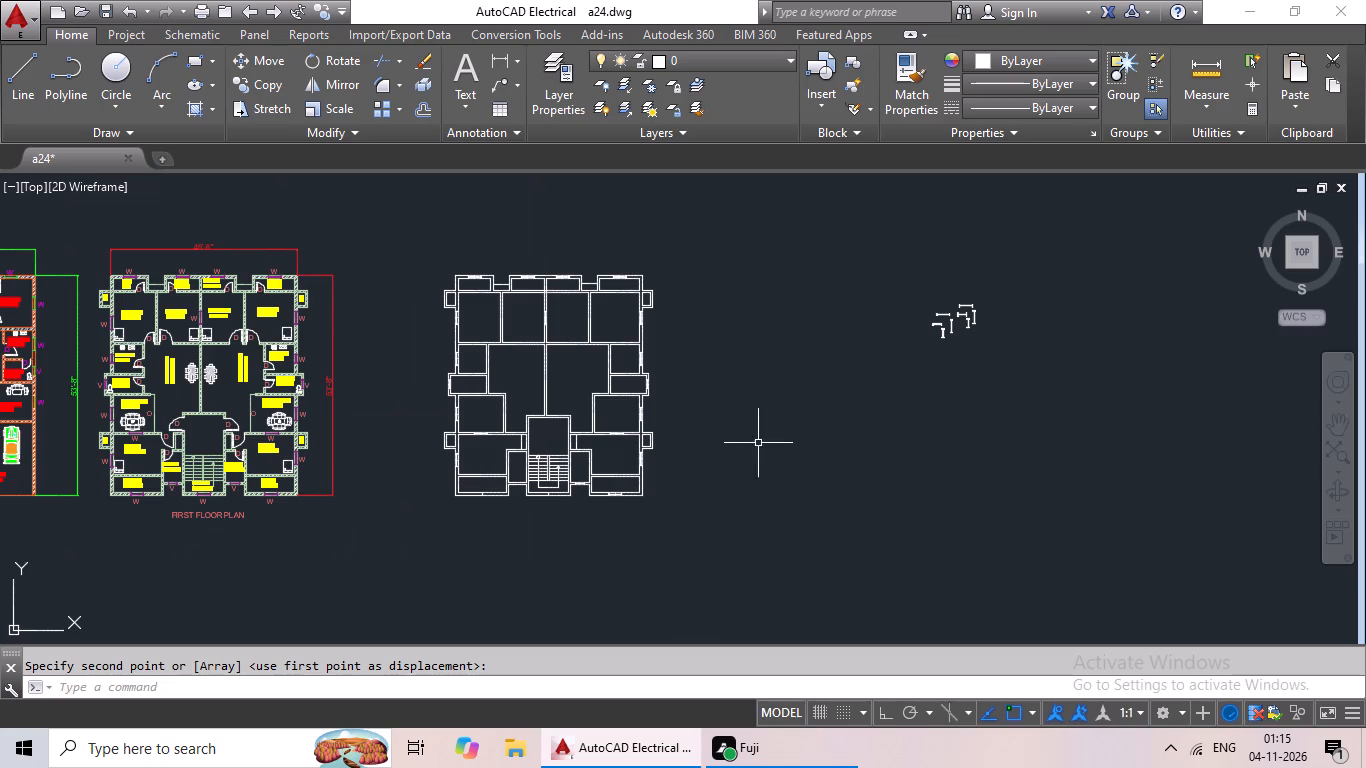
pyautogui.scroll(3, 942, 290)
pyautogui.scroll(4, 1056, 387)
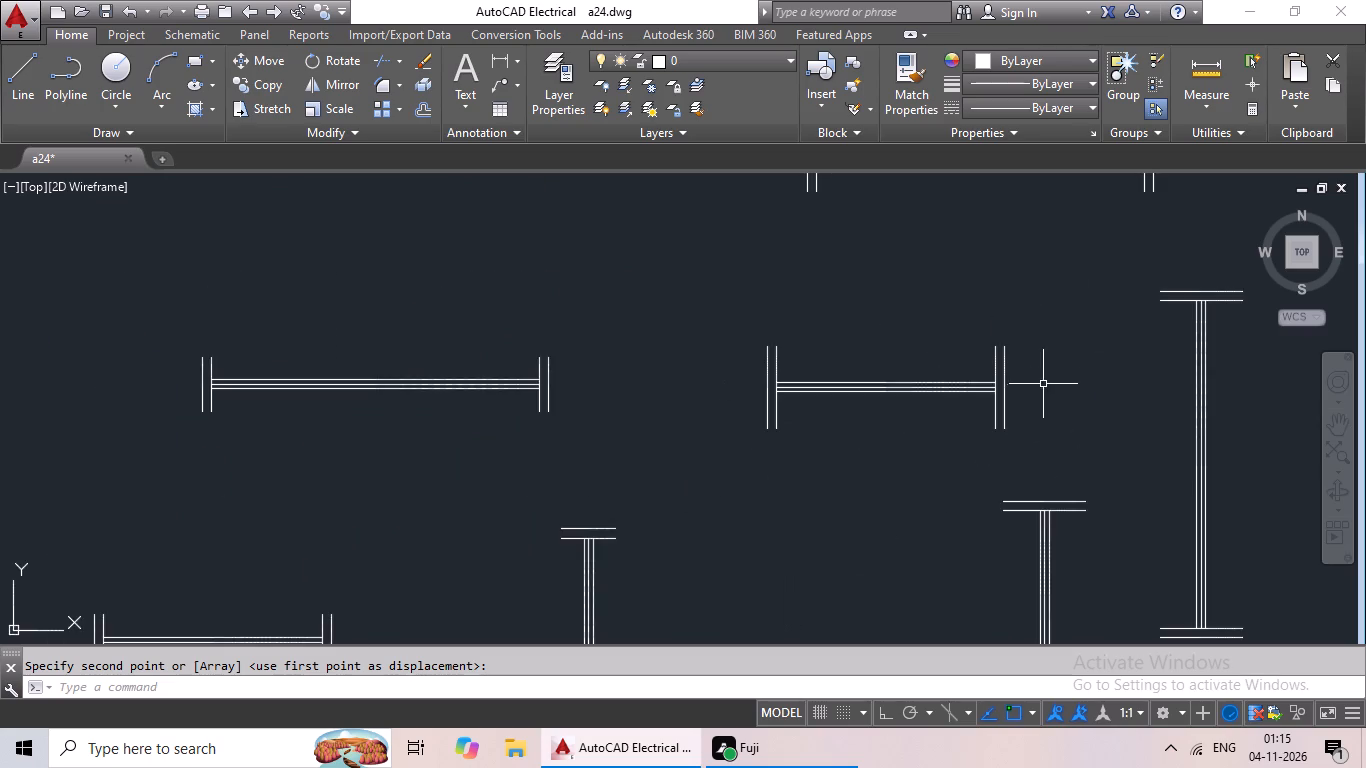
pyautogui.moveTo(1026, 410); pyautogui.dragTo(828, 644, button='middle')
pyautogui.moveTo(1106, 327); pyautogui.dragTo(928, 485)
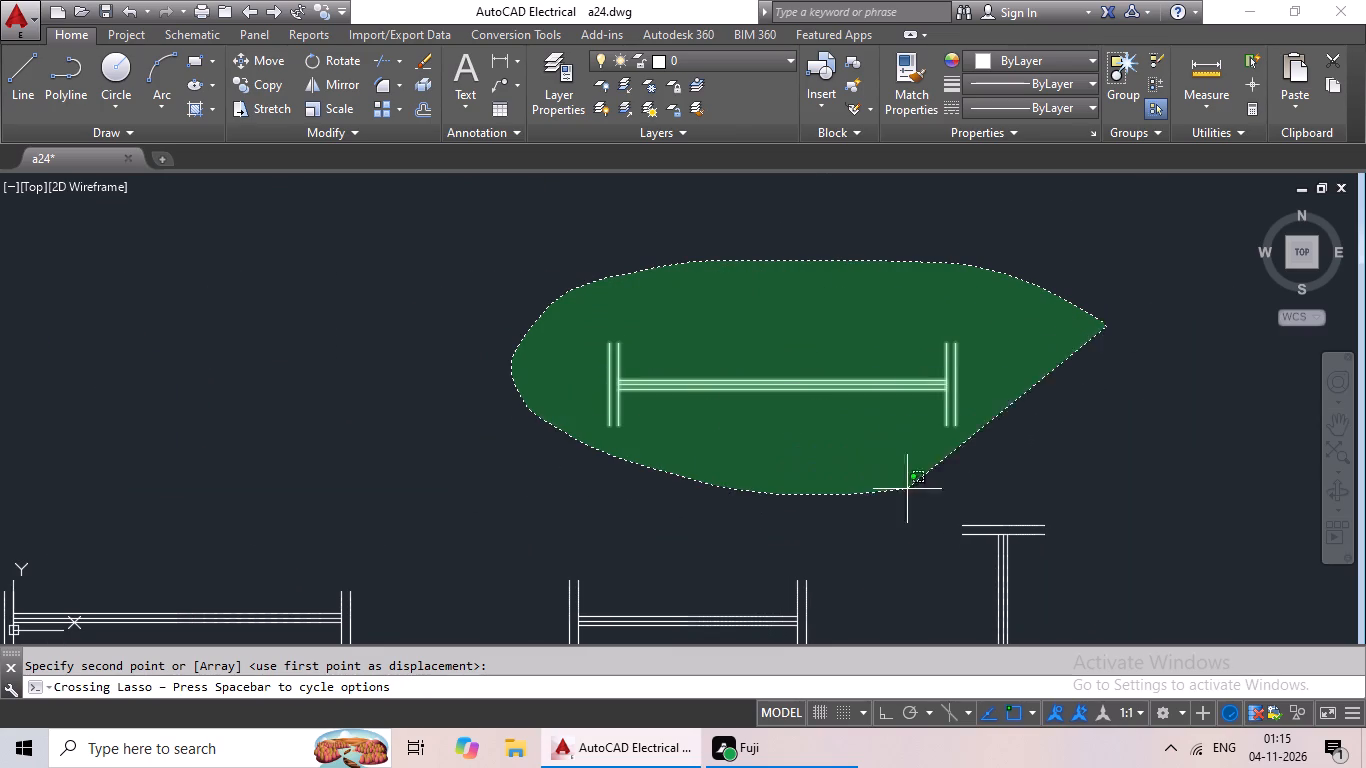
pyautogui.moveTo(928, 485); pyautogui.dragTo(1025, 421)
pyautogui.click(239, 78)
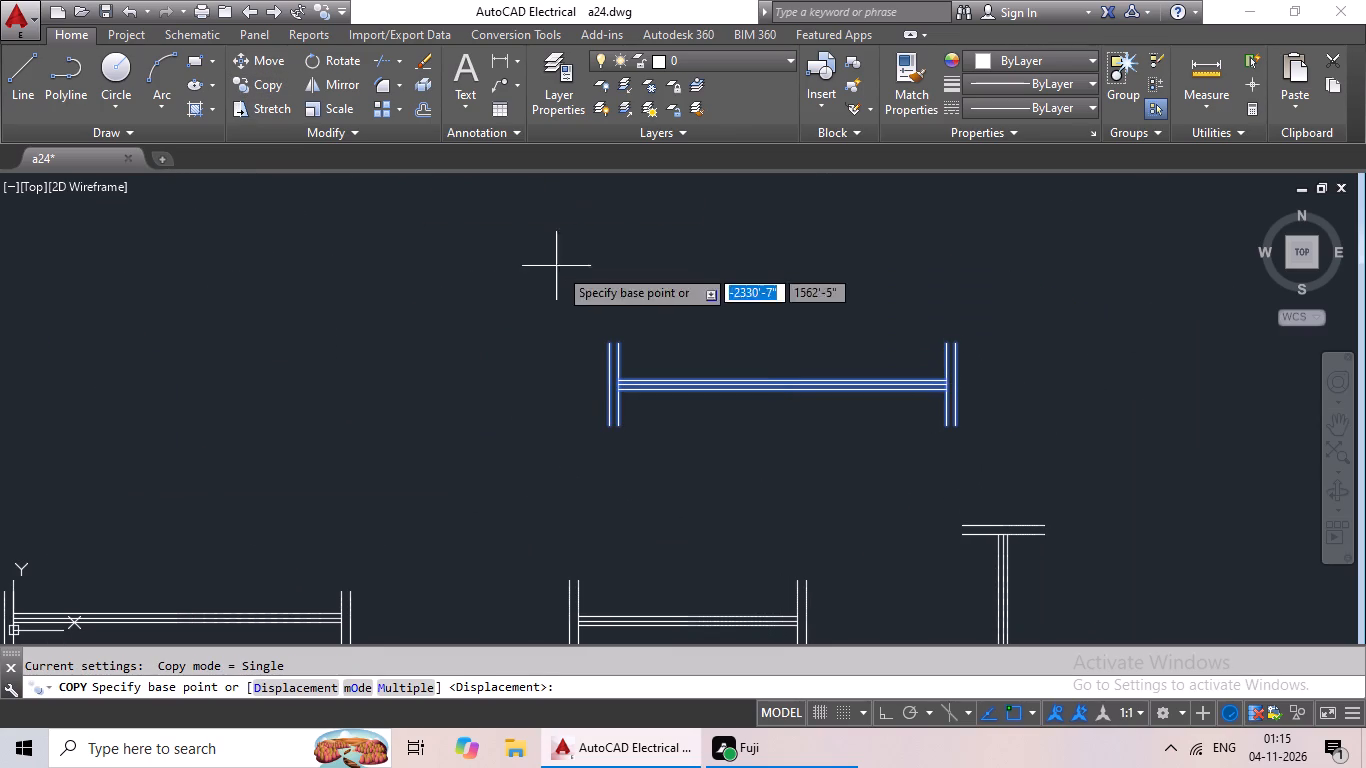
pyautogui.scroll(2, 796, 378)
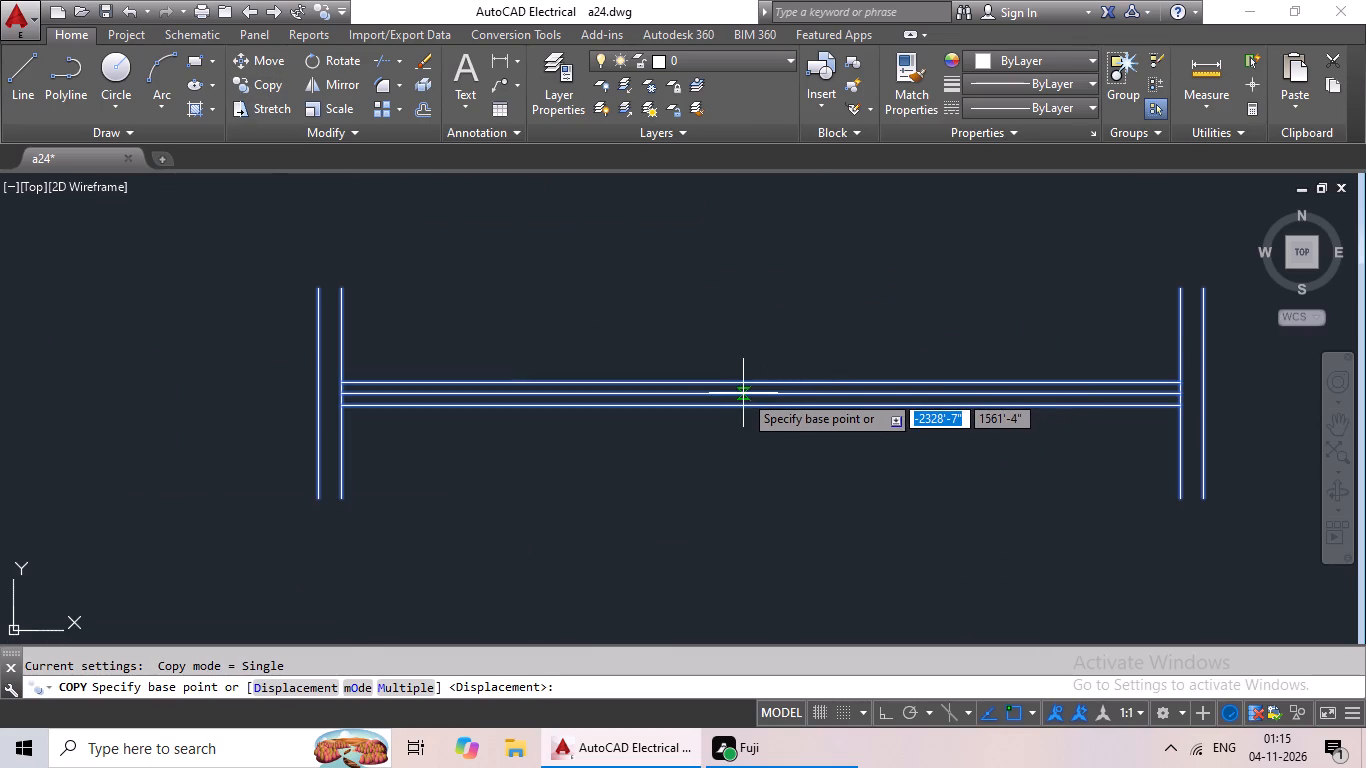
pyautogui.moveTo(755, 391); pyautogui.dragTo(712, 404)
pyautogui.scroll(-3, 492, 420)
pyautogui.moveTo(478, 406); pyautogui.dragTo(680, 250, button='middle')
pyautogui.scroll(-2, 577, 295)
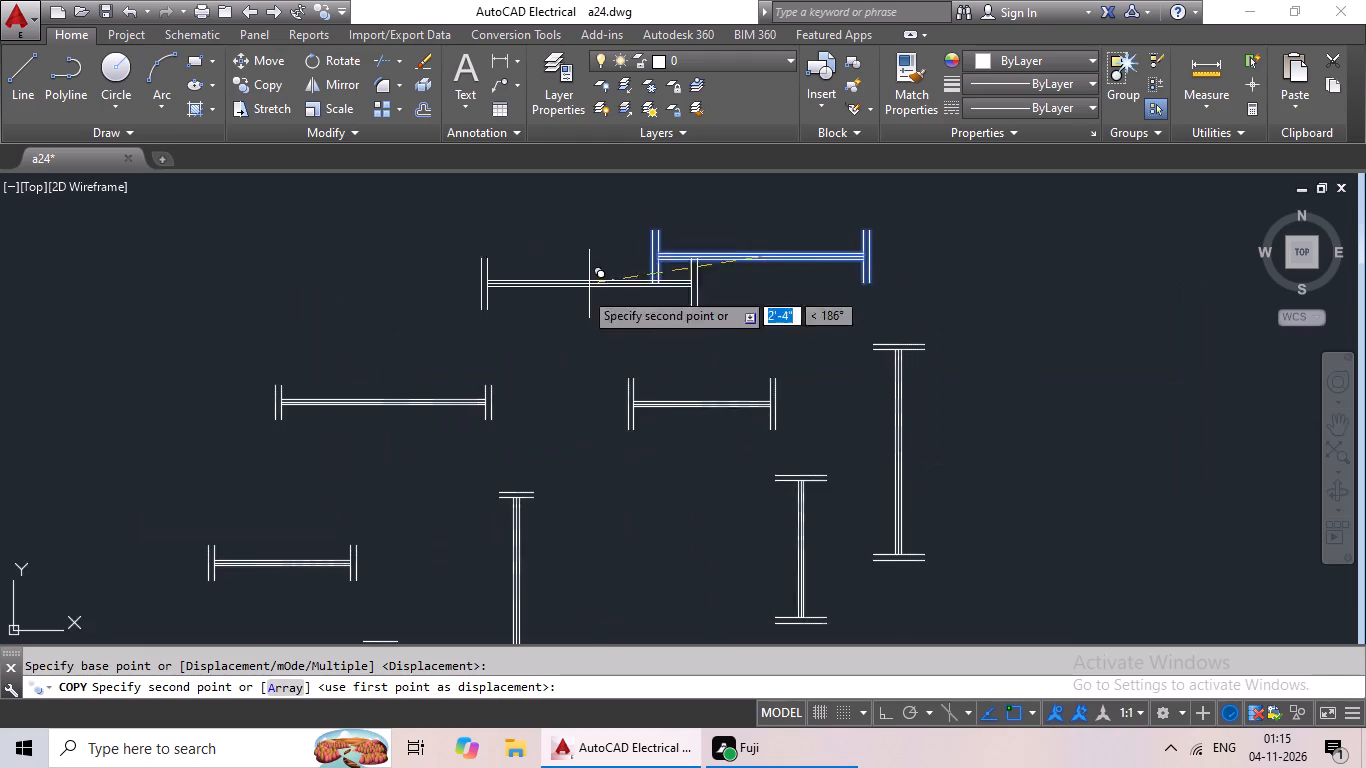
pyautogui.scroll(-2, 328, 442)
pyautogui.moveTo(196, 578); pyautogui.dragTo(976, 162, button='middle')
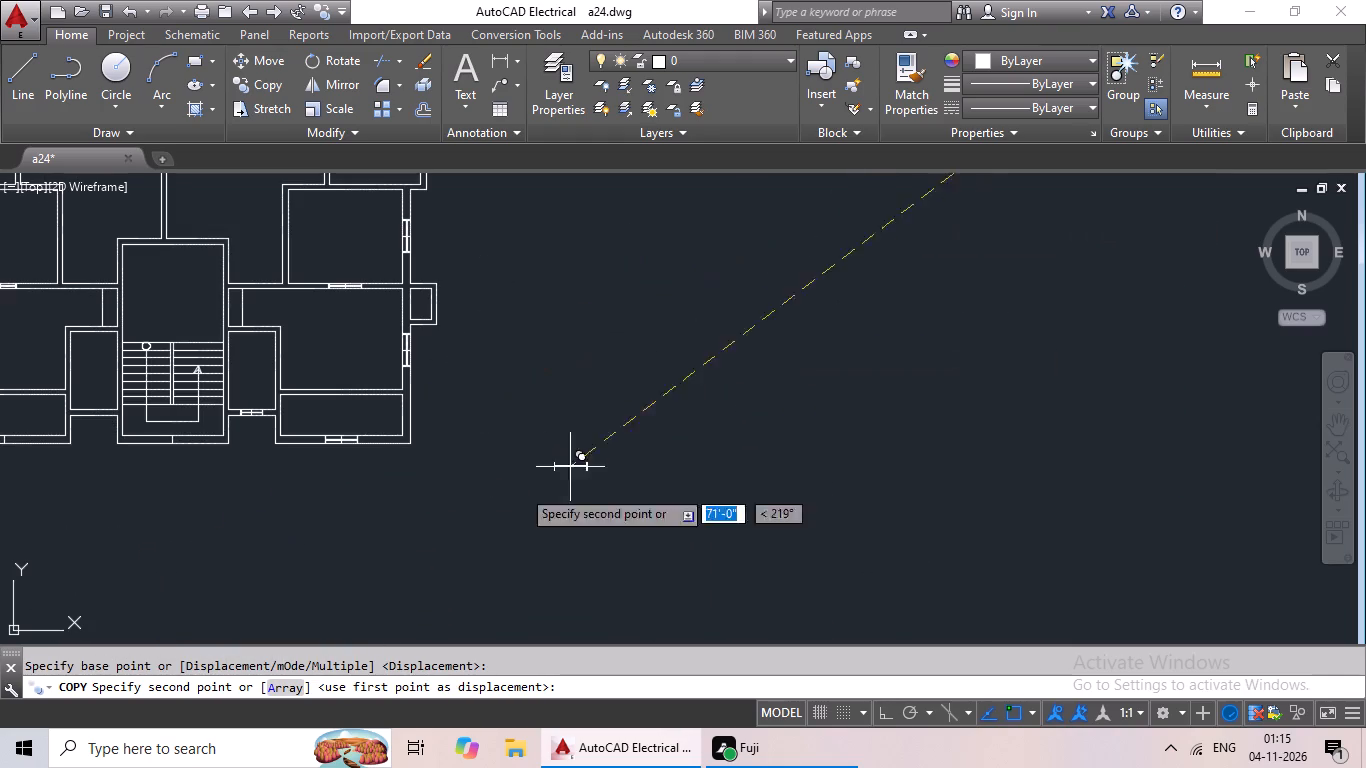
pyautogui.scroll(3, 150, 475)
pyautogui.scroll(3, 196, 323)
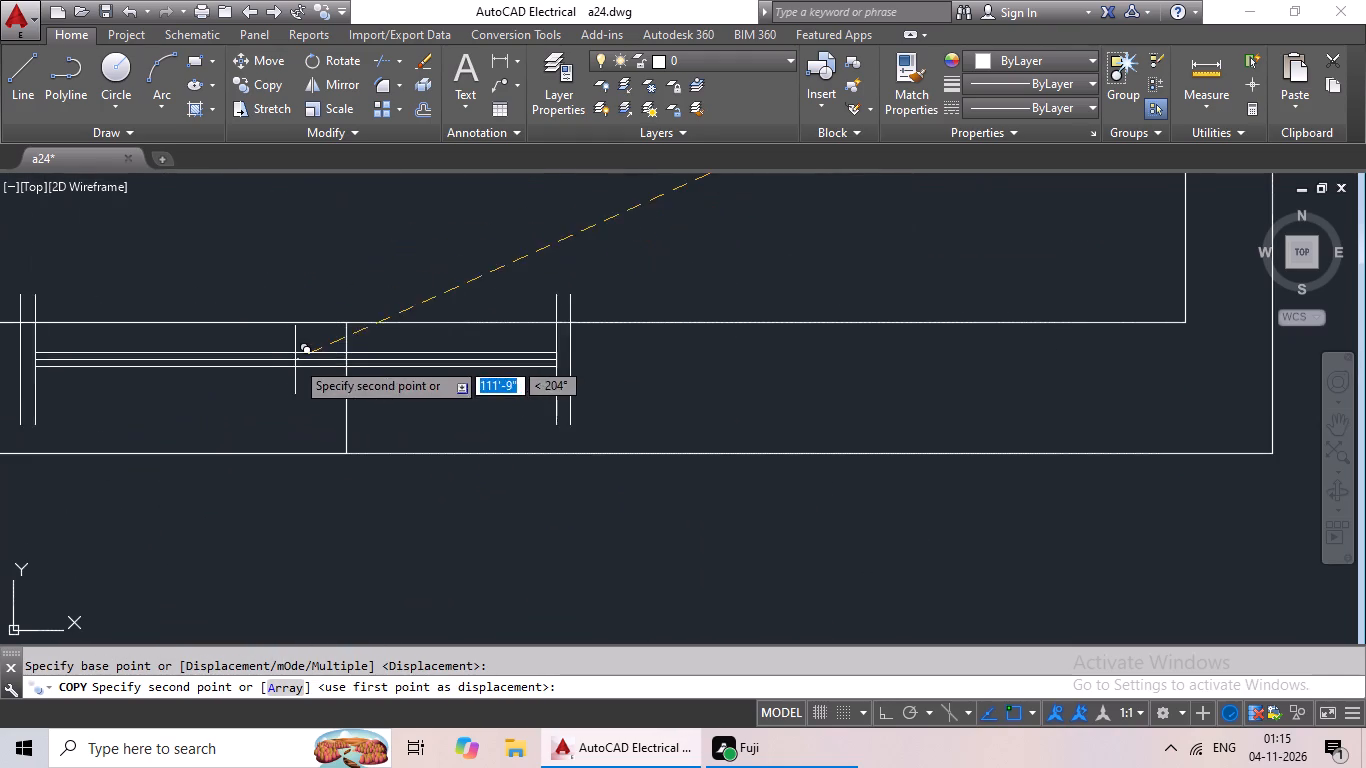
pyautogui.click(345, 389)
# Copy the long horizontal section with wide flanges by its web midpoint to the opening mark in the lower left room's bottom outer wall.
pyautogui.scroll(-6, 535, 389)
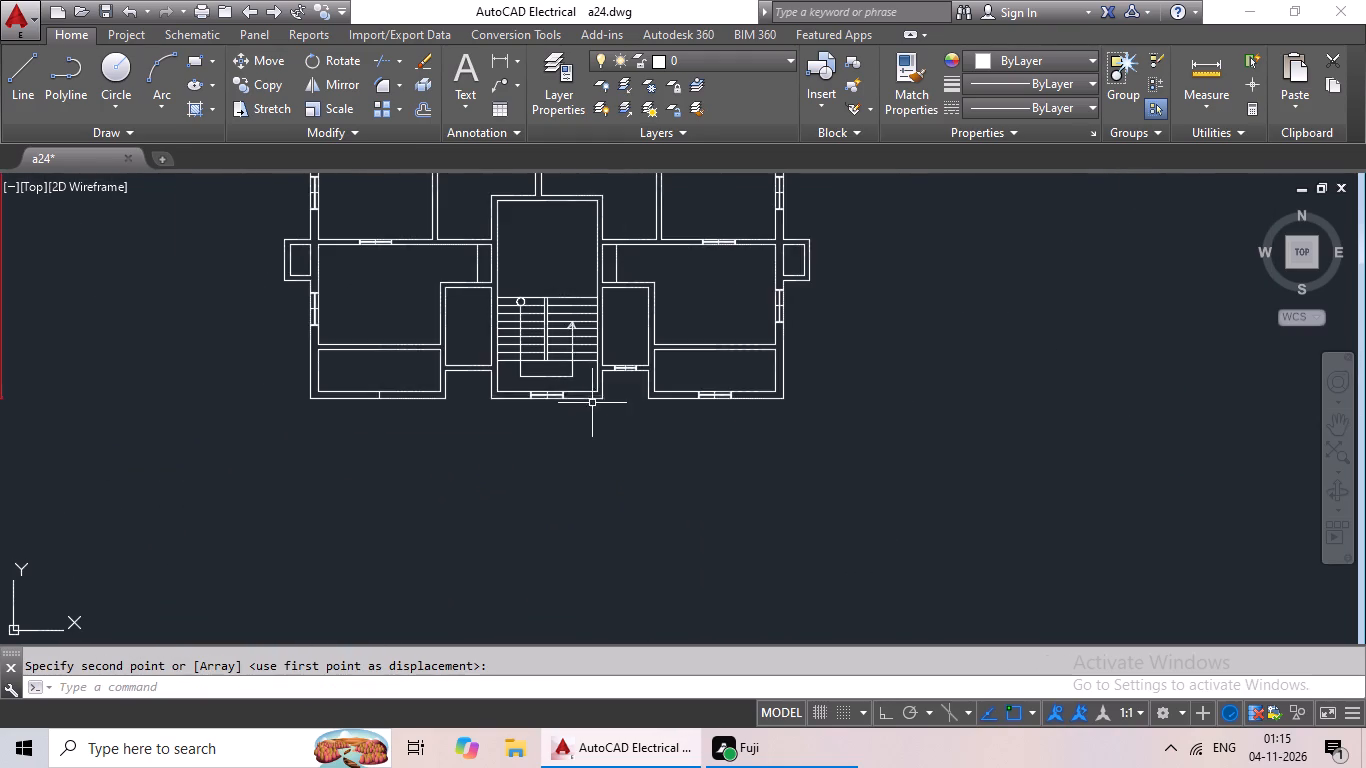
pyautogui.moveTo(595, 411); pyautogui.dragTo(580, 498, button='middle')
pyautogui.moveTo(1112, 455); pyautogui.dragTo(757, 624, button='middle')
pyautogui.scroll(-1, 892, 502)
pyautogui.moveTo(910, 485); pyautogui.dragTo(568, 551, button='middle')
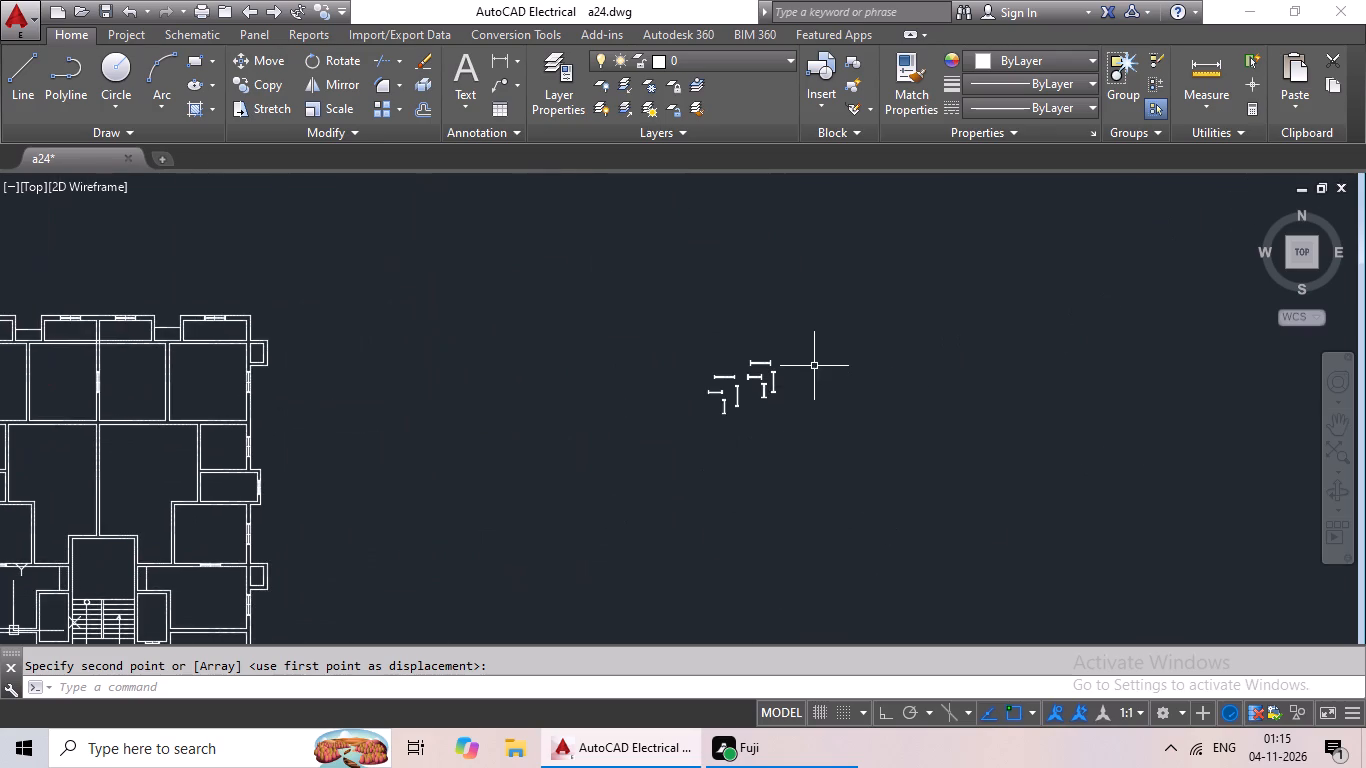
pyautogui.scroll(5, 756, 370)
pyautogui.moveTo(766, 370); pyautogui.dragTo(676, 506, button='middle')
pyautogui.moveTo(721, 348); pyautogui.dragTo(995, 408)
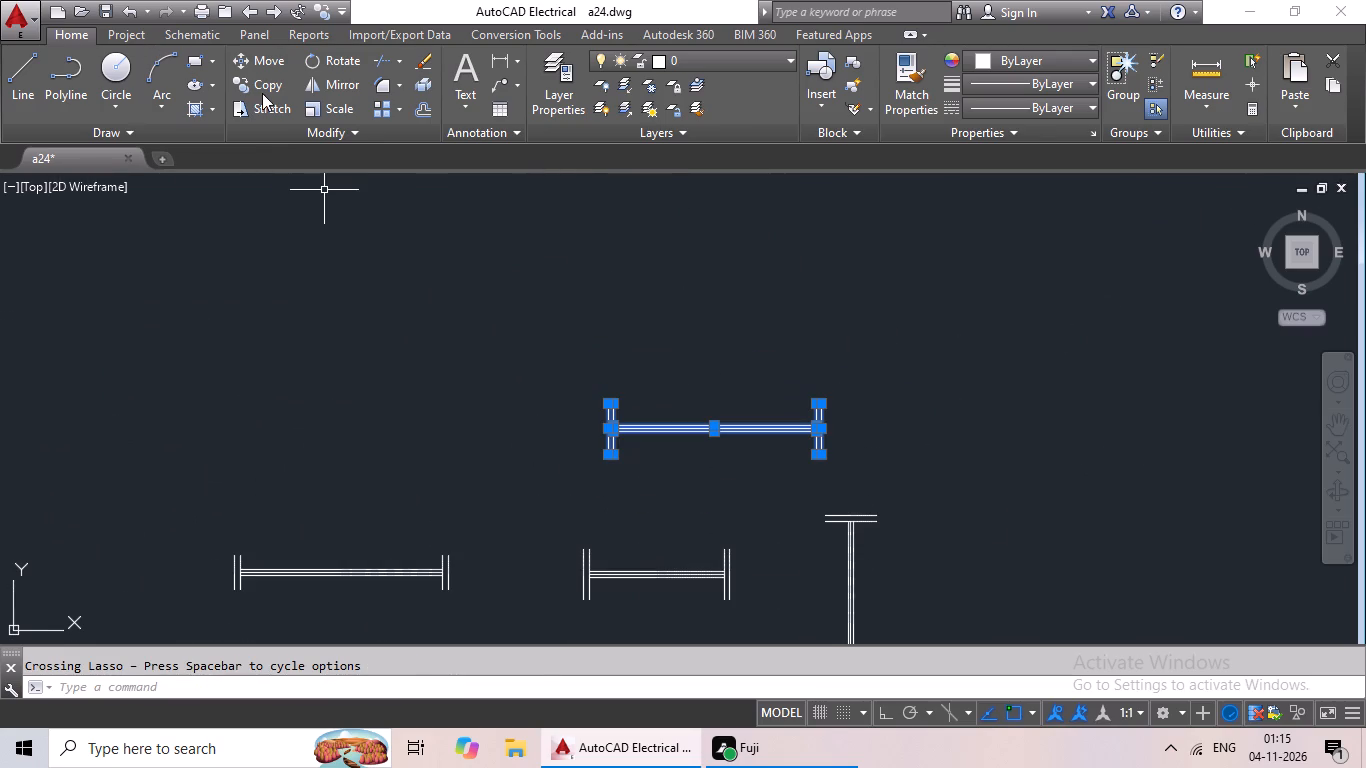
pyautogui.click(267, 82)
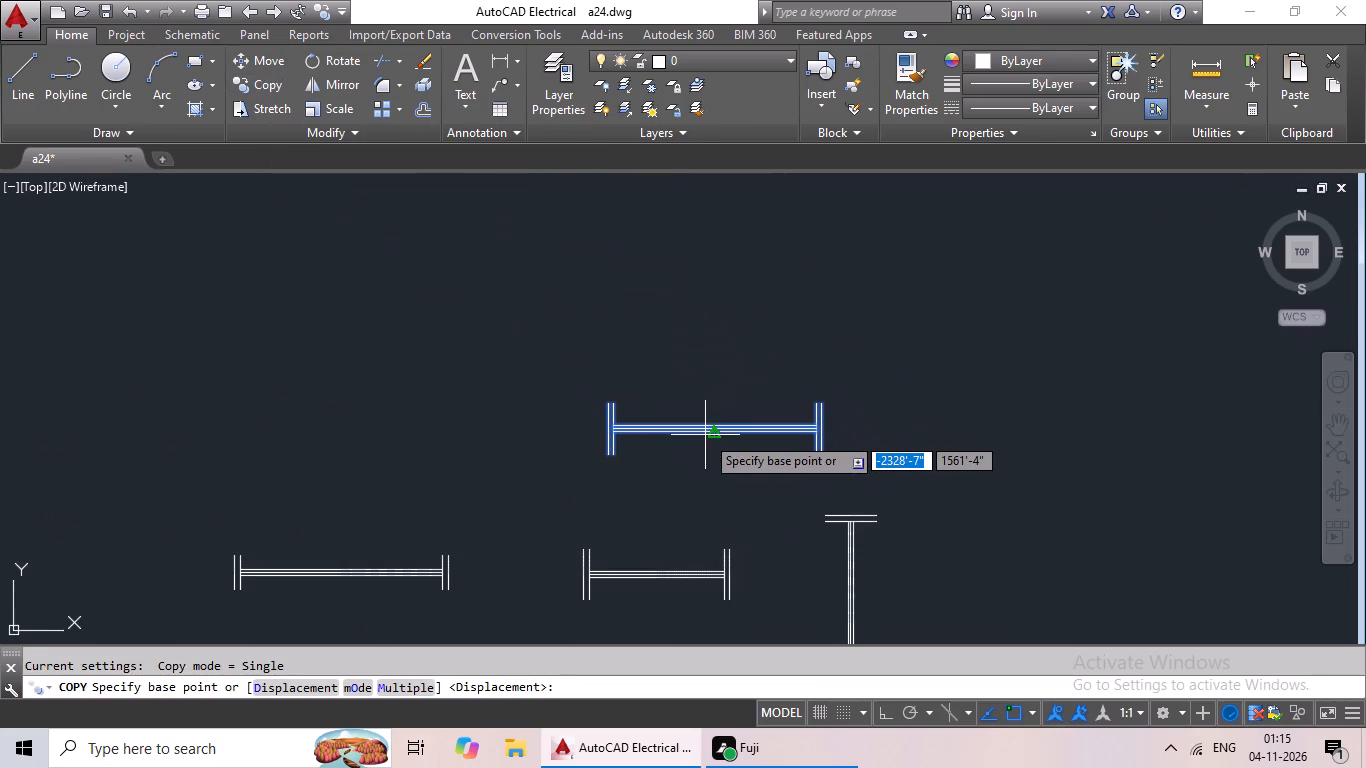
pyautogui.scroll(2, 705, 434)
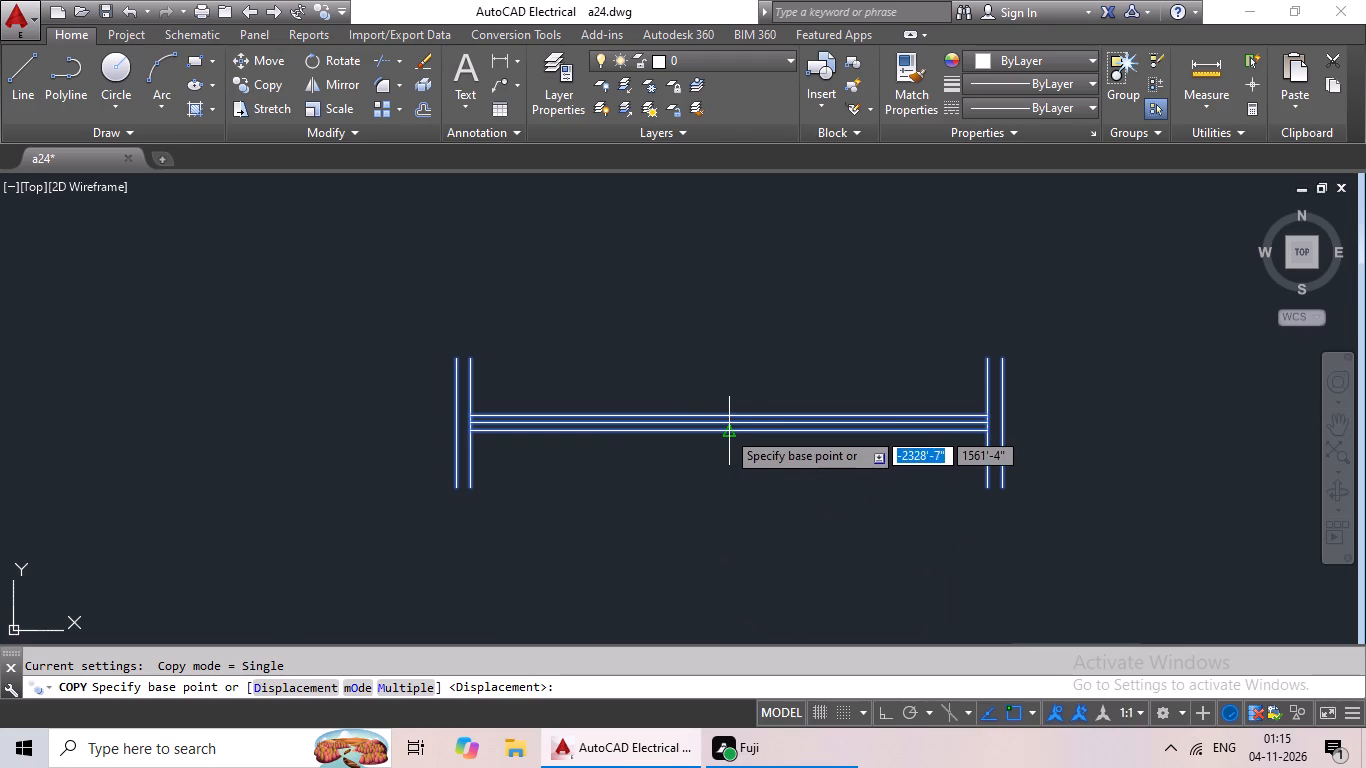
pyautogui.scroll(2, 718, 418)
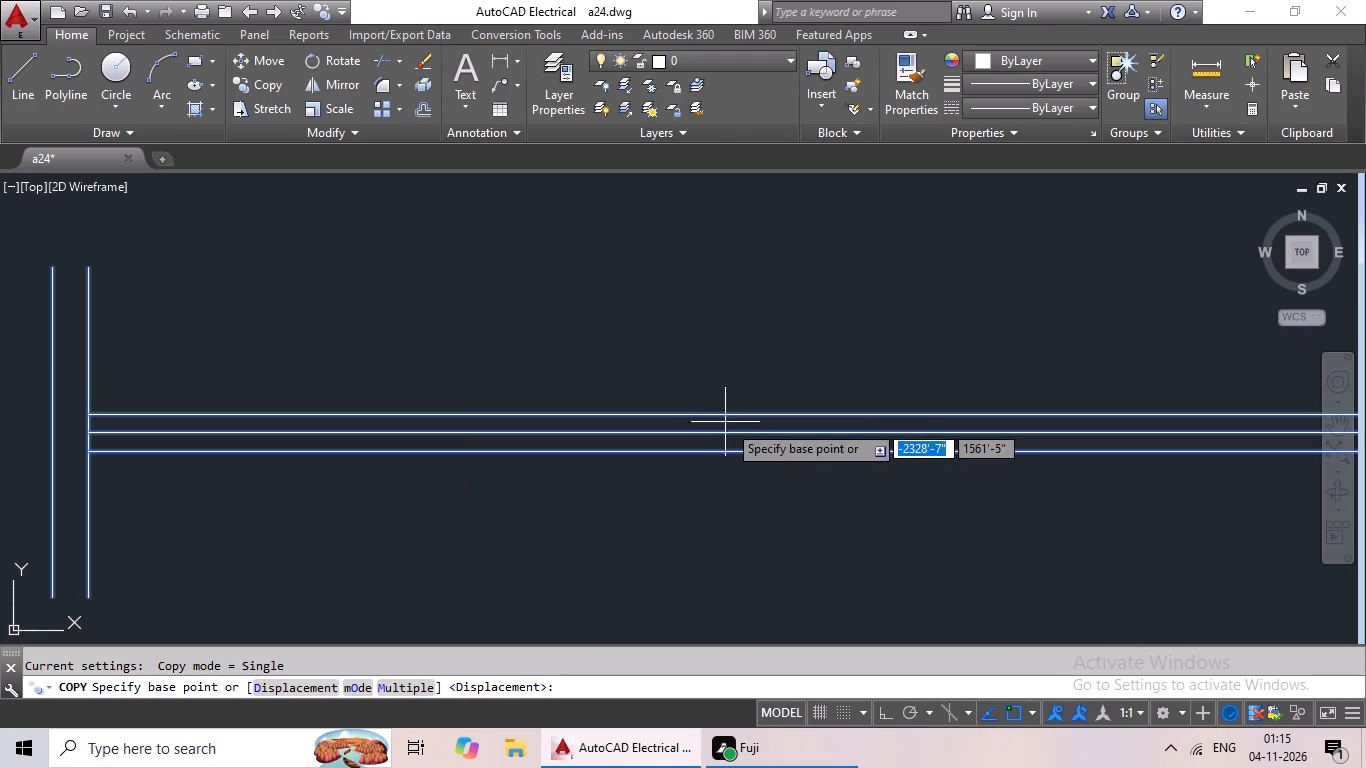
pyautogui.click(753, 436)
pyautogui.scroll(-2, 591, 549)
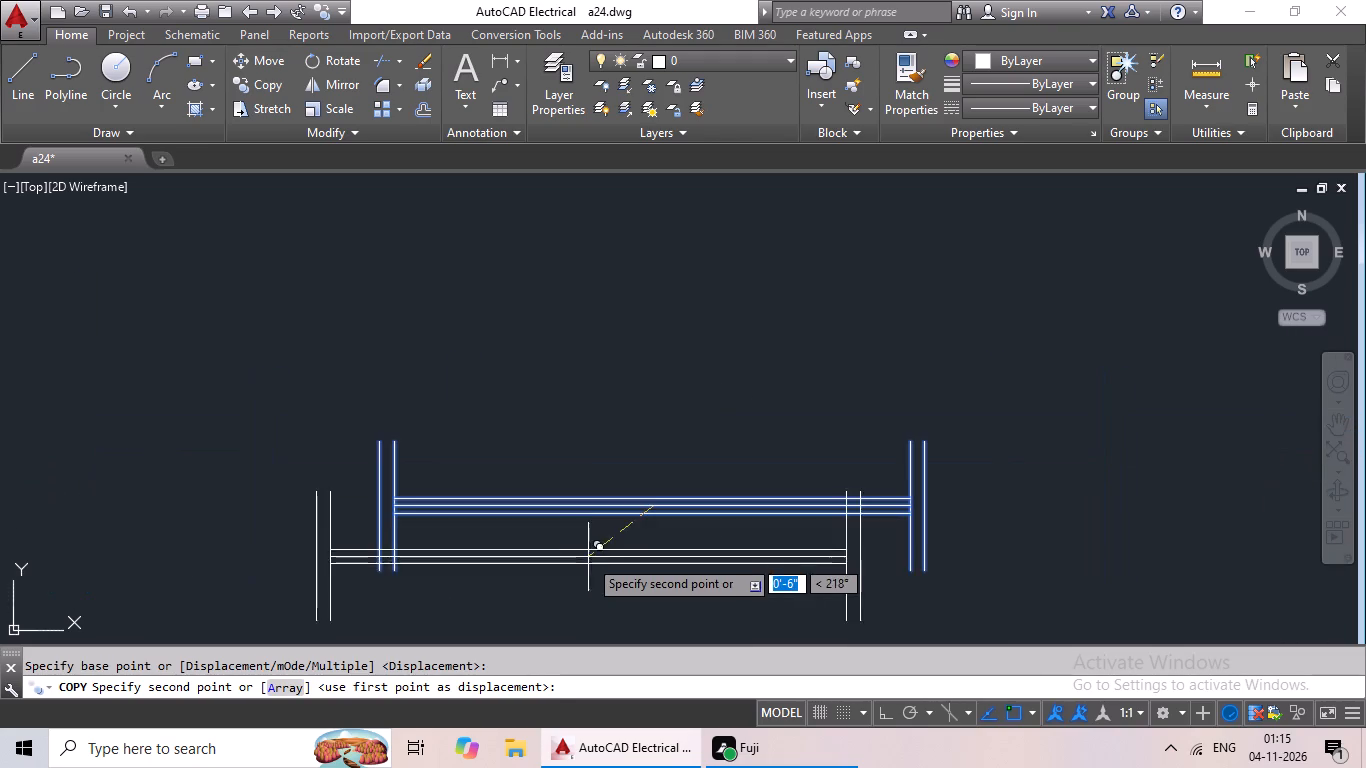
pyautogui.scroll(-2, 585, 542)
pyautogui.moveTo(585, 542); pyautogui.dragTo(731, 322, button='middle')
pyautogui.scroll(-2, 153, 481)
pyautogui.moveTo(101, 521); pyautogui.dragTo(252, 461, button='middle')
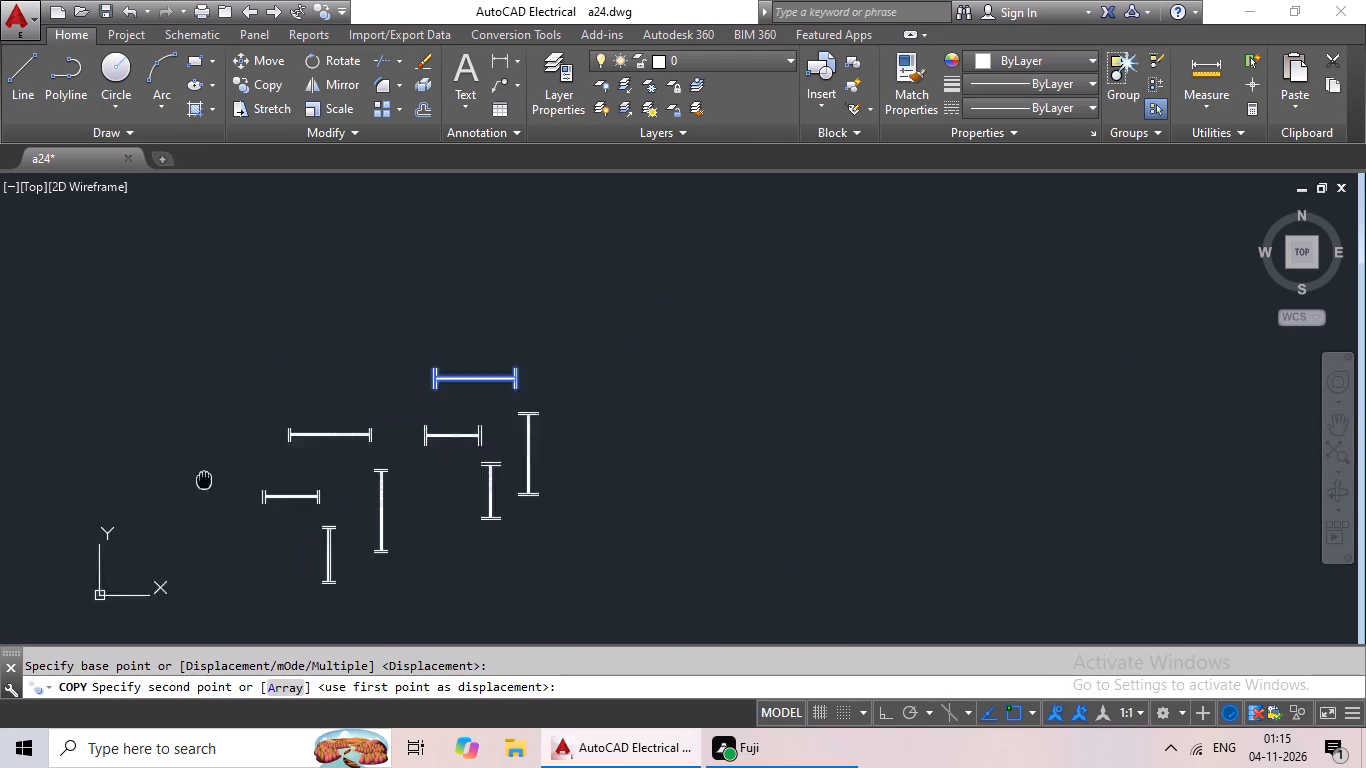
pyautogui.moveTo(252, 461); pyautogui.dragTo(475, 371, button='middle')
pyautogui.scroll(-1, 273, 492)
pyautogui.moveTo(254, 504); pyautogui.dragTo(667, 294, button='middle')
pyautogui.scroll(-2, 536, 397)
pyautogui.moveTo(474, 437); pyautogui.dragTo(767, 317, button='middle')
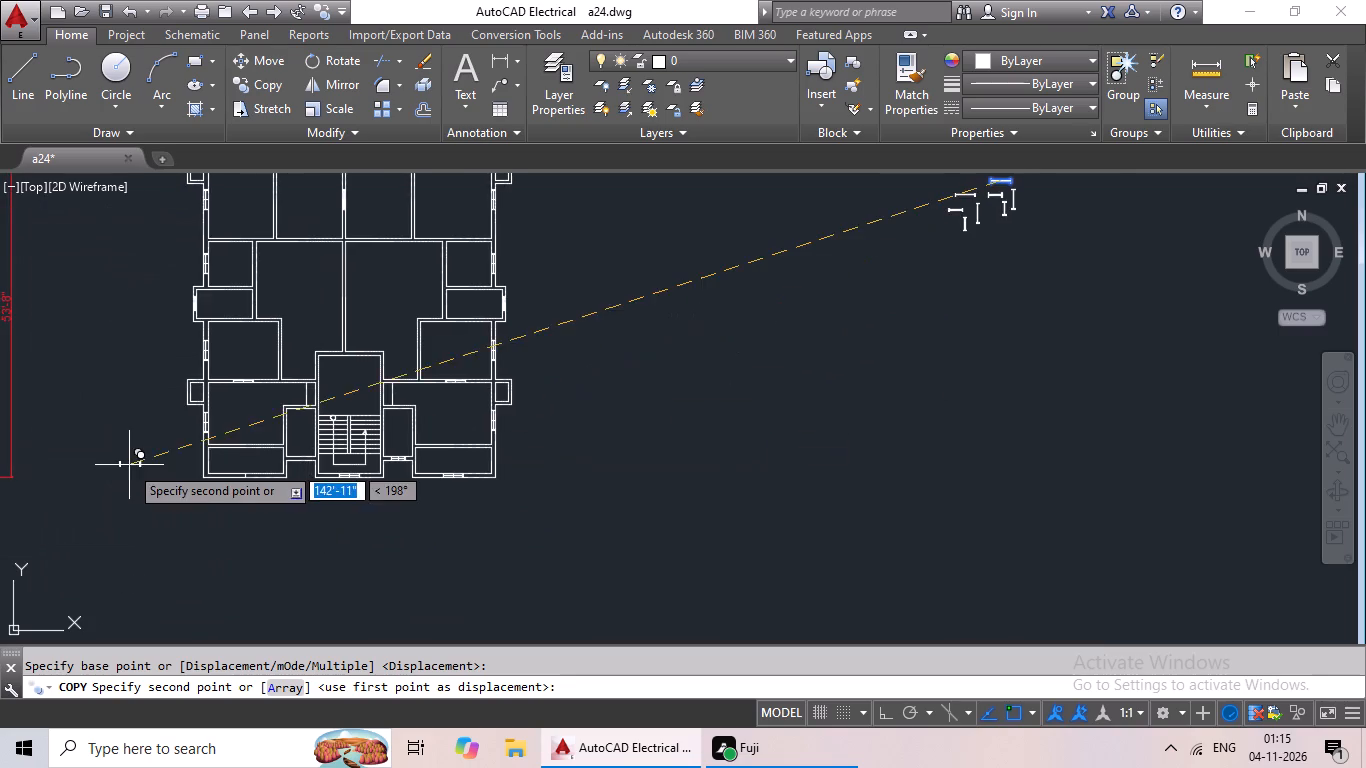
pyautogui.scroll(5, 168, 462)
pyautogui.moveTo(854, 582); pyautogui.dragTo(689, 365, button='middle')
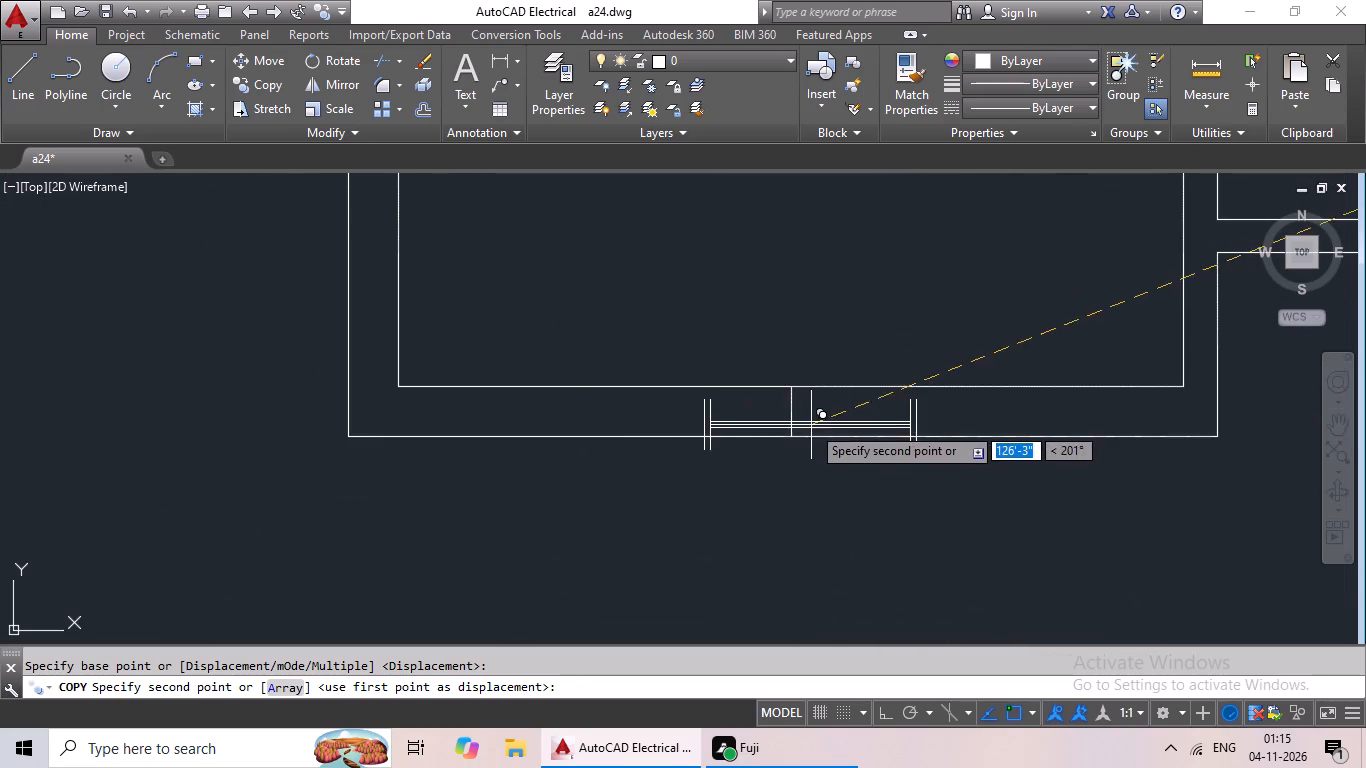
pyautogui.click(796, 414)
# Draw a vertical opening mark across the short wall left of the stair block, from the upper wall line's midpoint to the lower line.
pyautogui.scroll(-3, 859, 398)
pyautogui.moveTo(940, 387); pyautogui.dragTo(673, 569, button='middle')
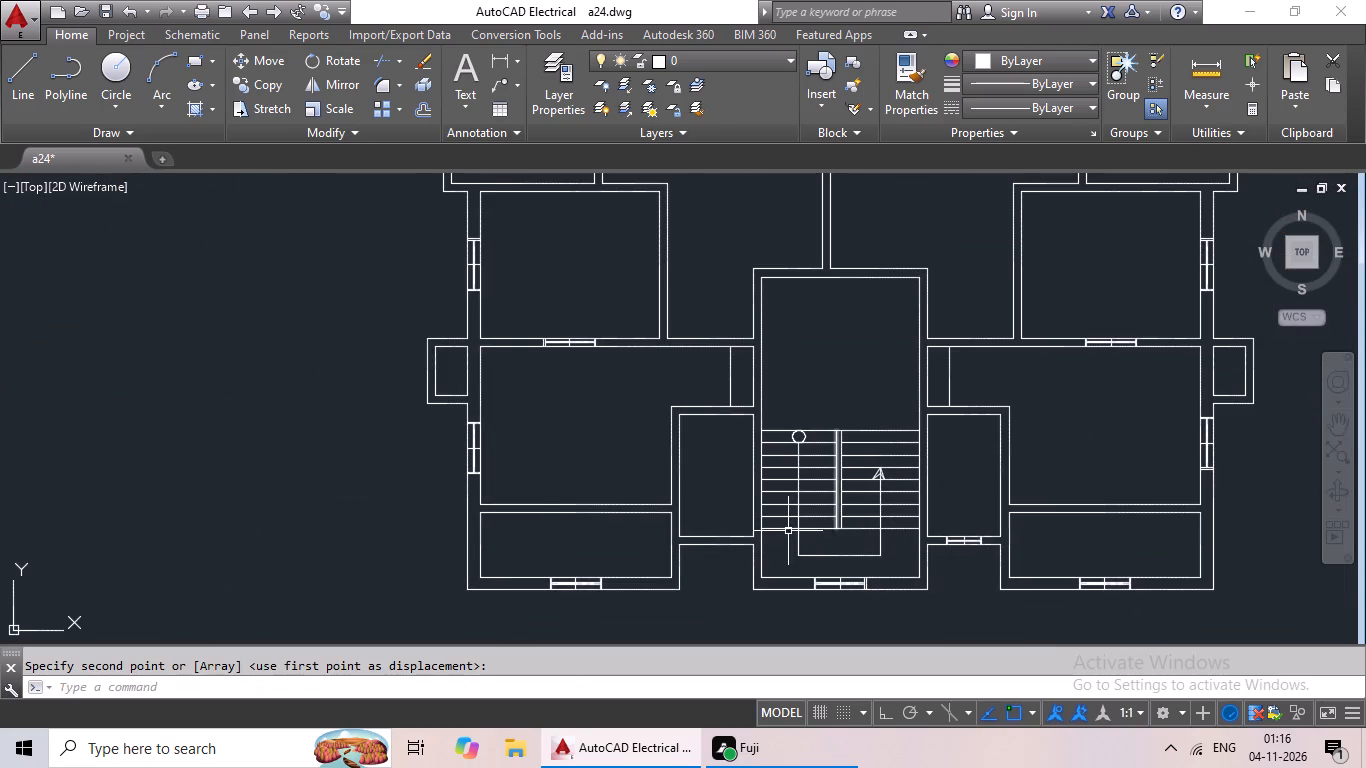
pyautogui.click(10, 78)
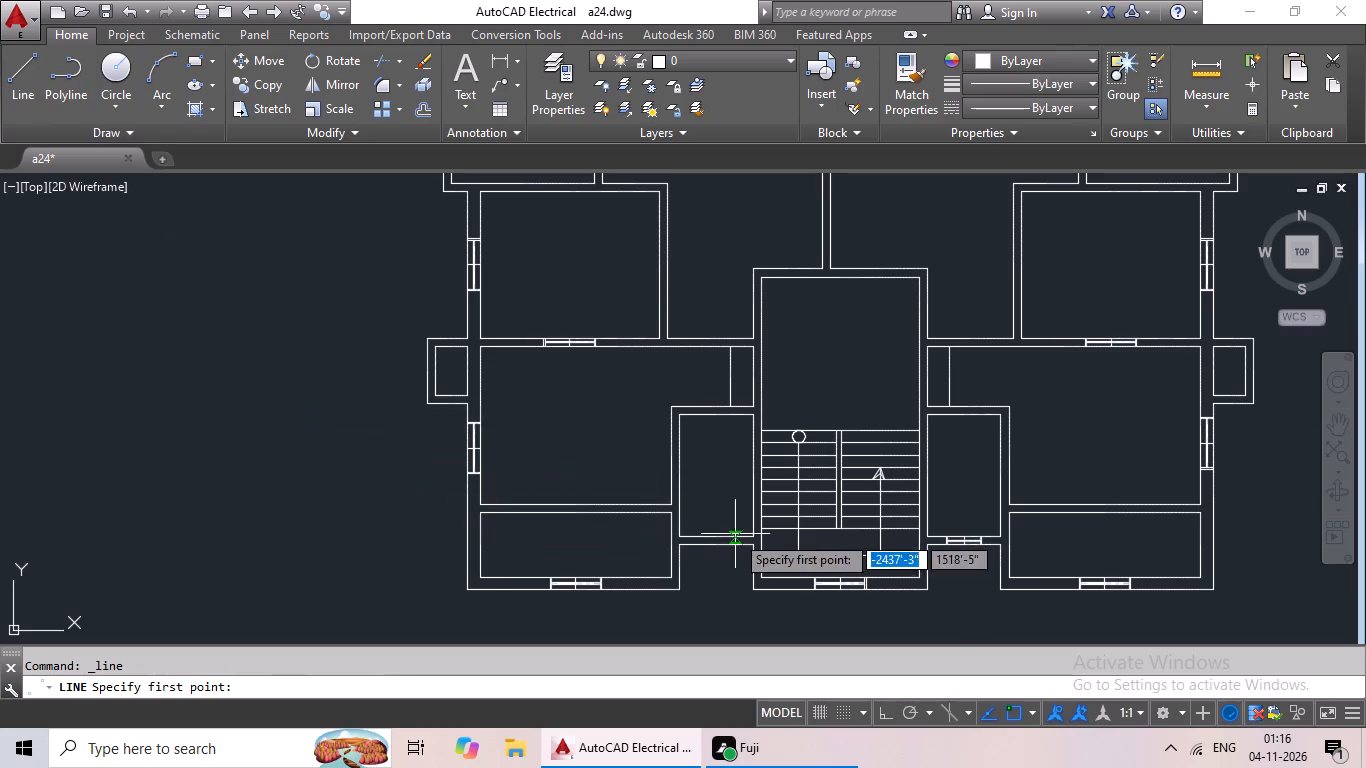
pyautogui.scroll(2, 706, 573)
pyautogui.scroll(3, 726, 488)
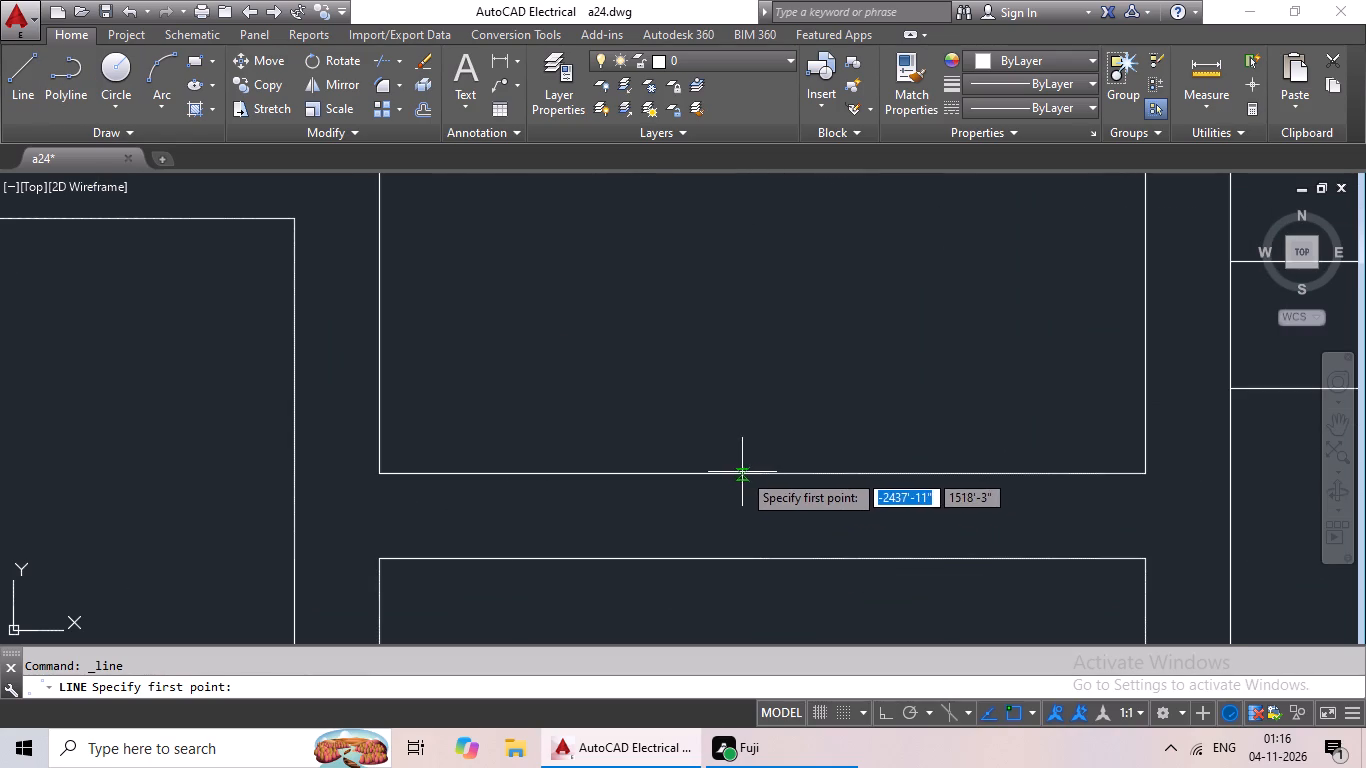
pyautogui.click(763, 476)
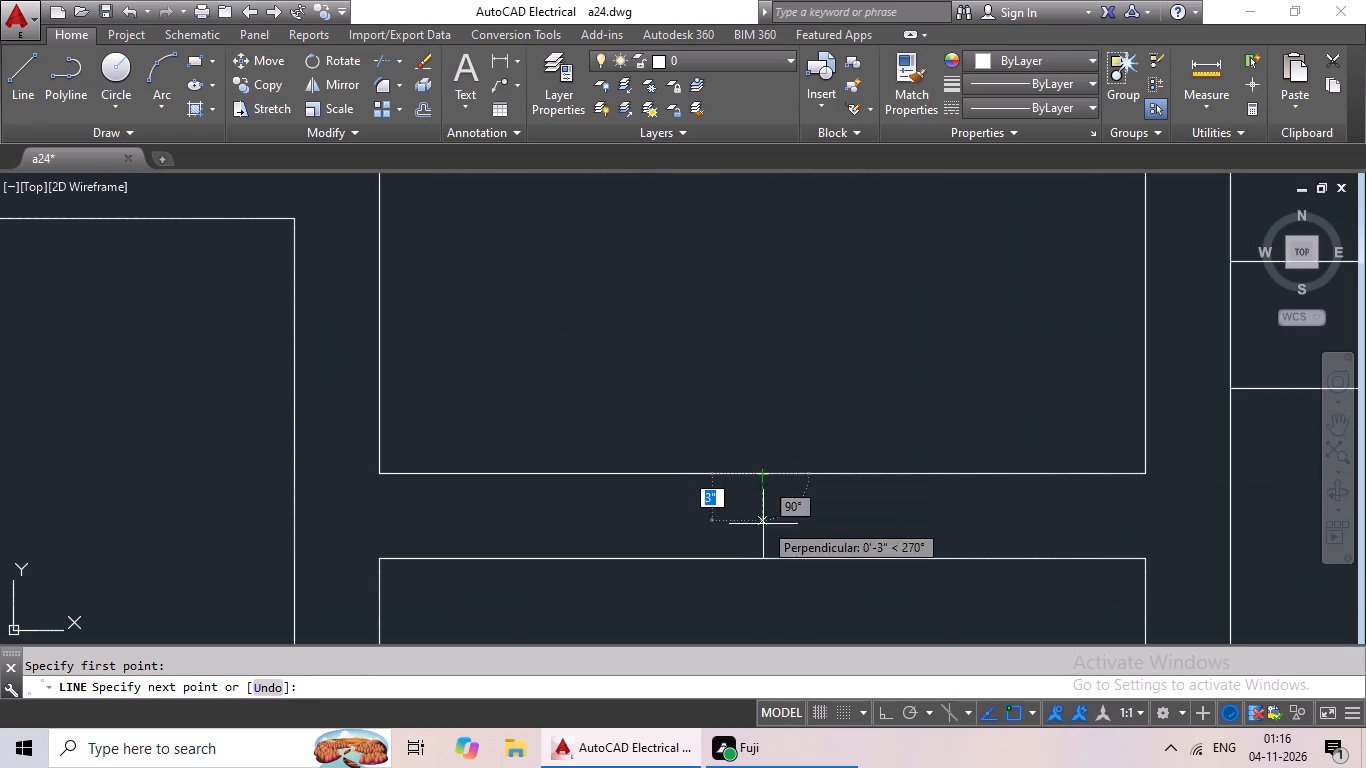
pyautogui.click(759, 558)
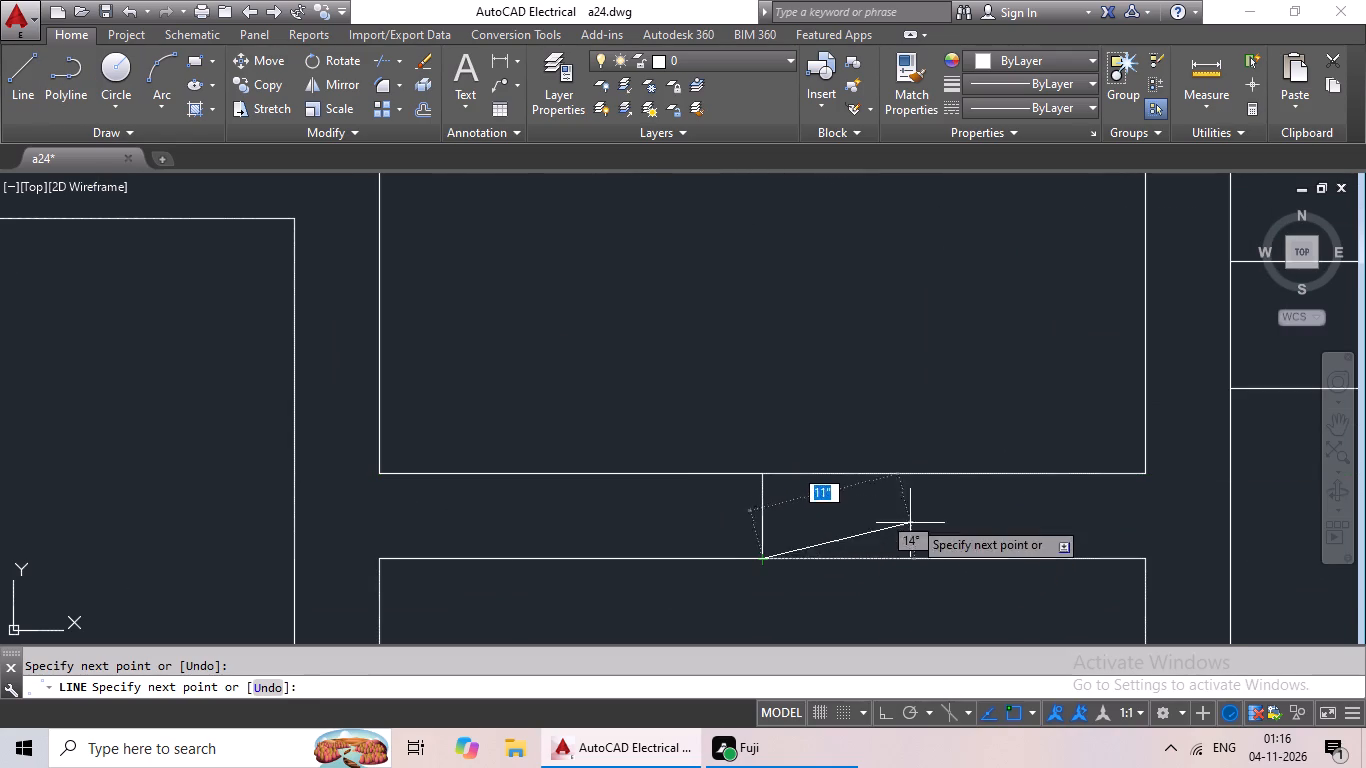
pyautogui.press('Escape')
# Copy the short horizontal section with narrow flanges by its web midpoint to the opening mark in the short wall left of the stair block.
pyautogui.scroll(-4, 914, 513)
pyautogui.moveTo(931, 540); pyautogui.dragTo(539, 462, button='middle')
pyautogui.scroll(-2, 672, 463)
pyautogui.moveTo(880, 503); pyautogui.dragTo(763, 537, button='middle')
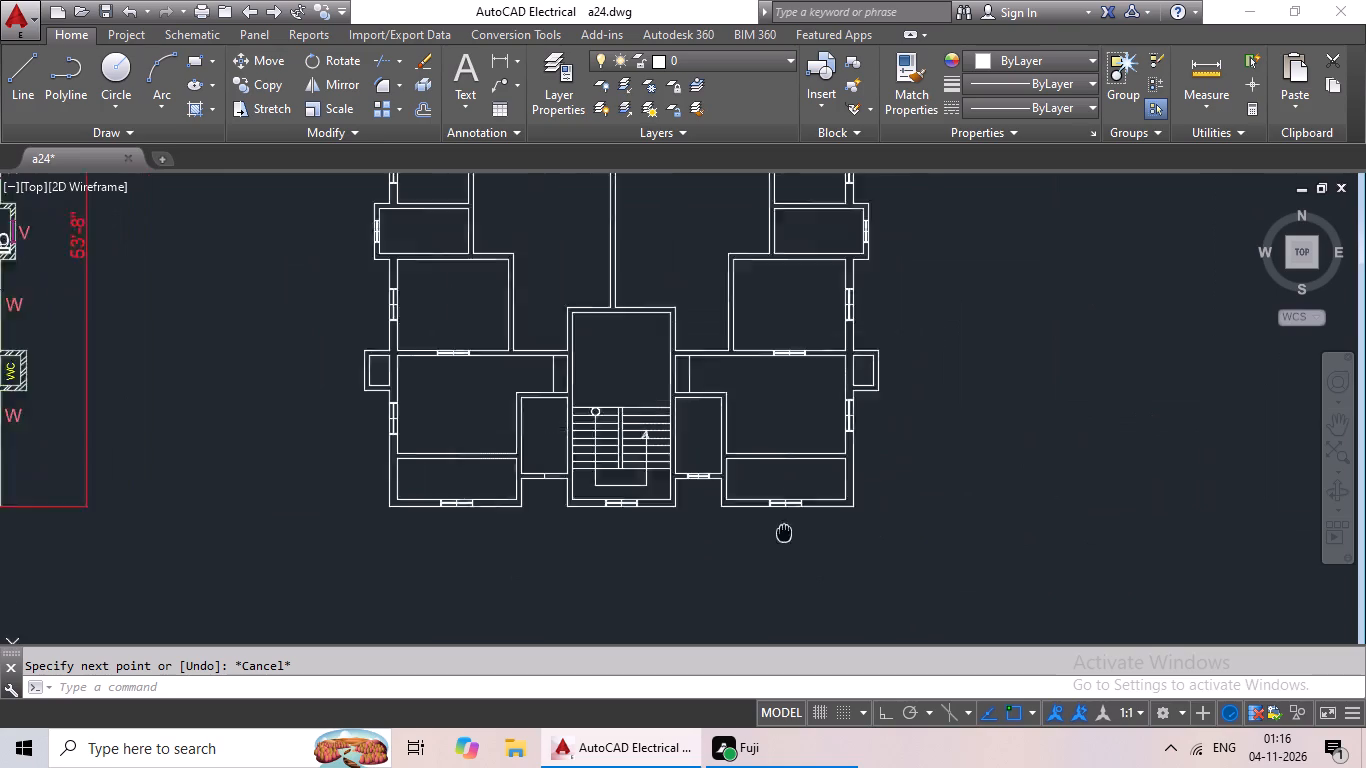
pyautogui.moveTo(763, 537); pyautogui.dragTo(573, 575, button='middle')
pyautogui.scroll(-1, 819, 474)
pyautogui.moveTo(859, 465); pyautogui.dragTo(706, 529, button='middle')
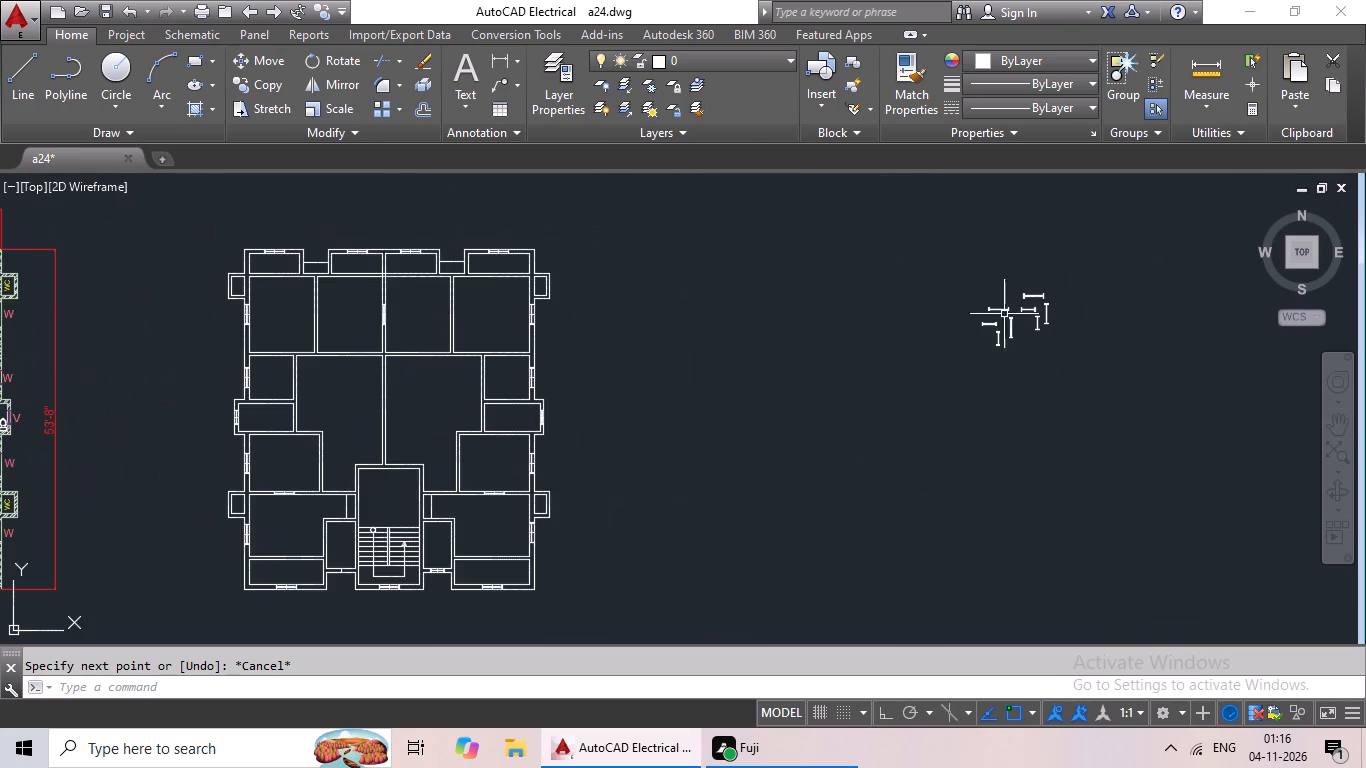
pyautogui.scroll(5, 1044, 280)
pyautogui.scroll(3, 951, 569)
pyautogui.scroll(-1, 968, 495)
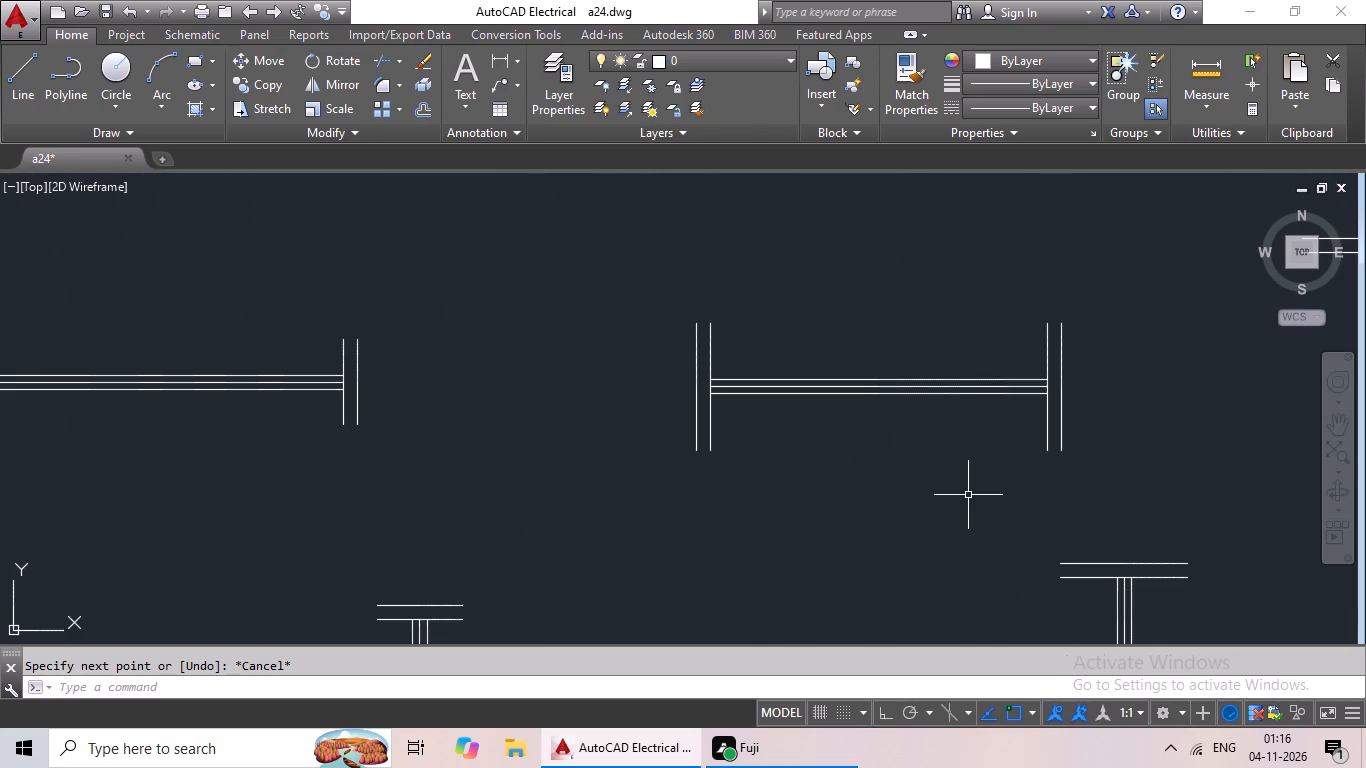
pyautogui.scroll(-2, 971, 295)
pyautogui.scroll(-1, 903, 385)
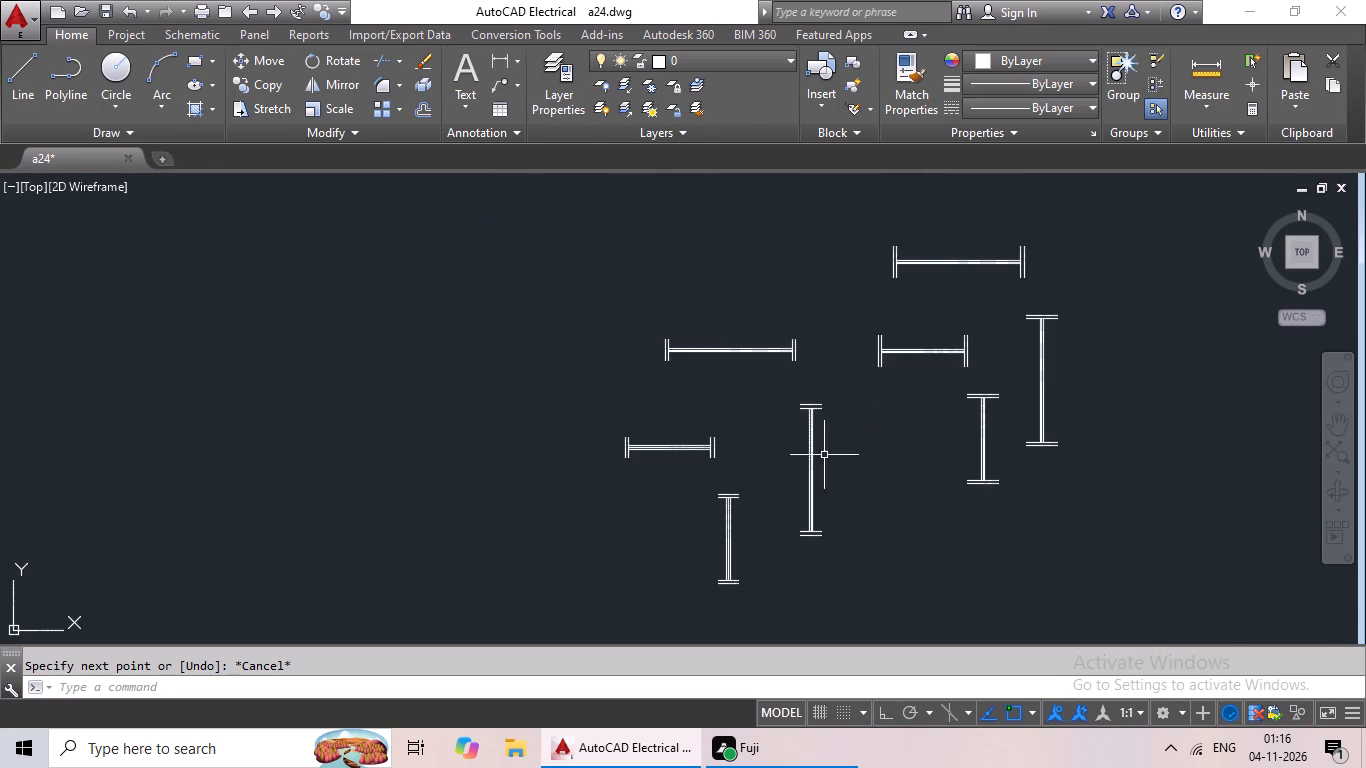
pyautogui.scroll(3, 680, 477)
pyautogui.moveTo(757, 237); pyautogui.dragTo(477, 407)
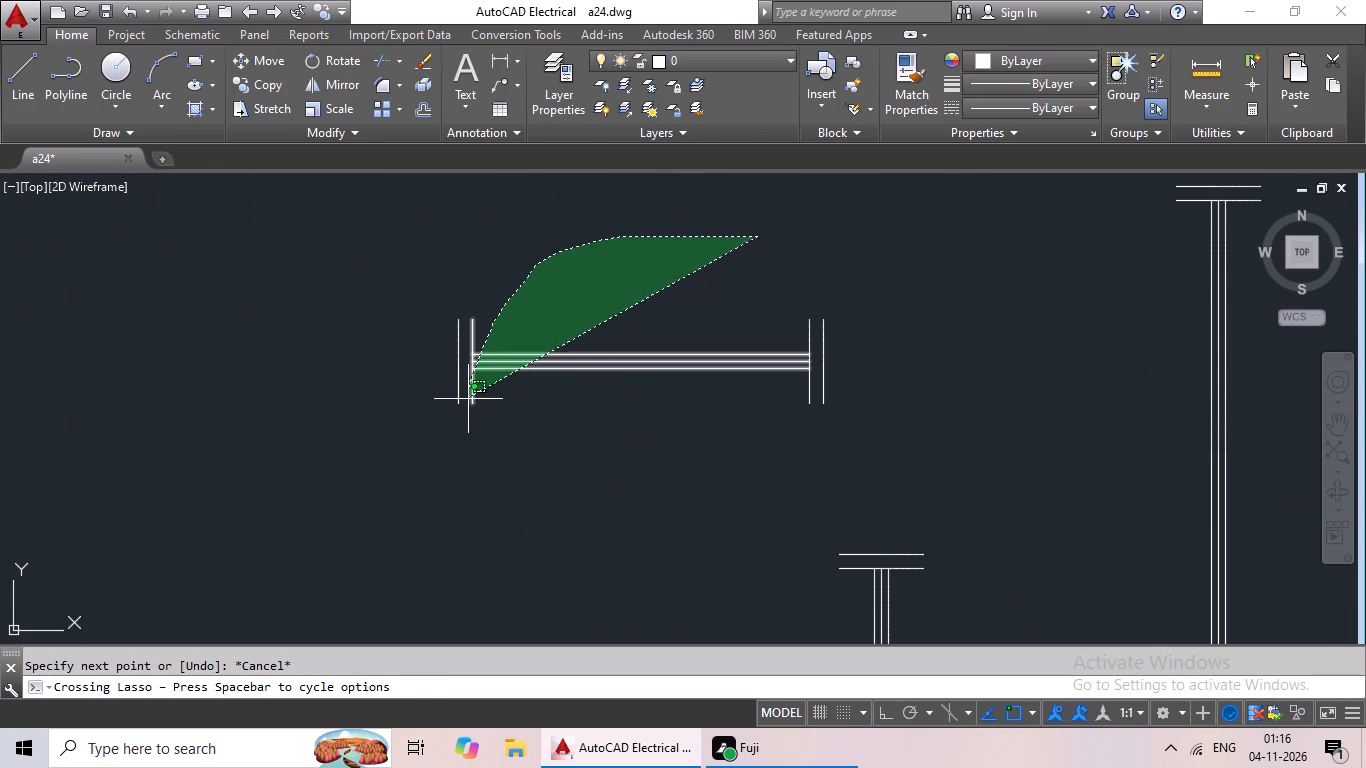
pyautogui.moveTo(477, 407); pyautogui.dragTo(963, 309)
pyautogui.moveTo(663, 284); pyautogui.dragTo(562, 476)
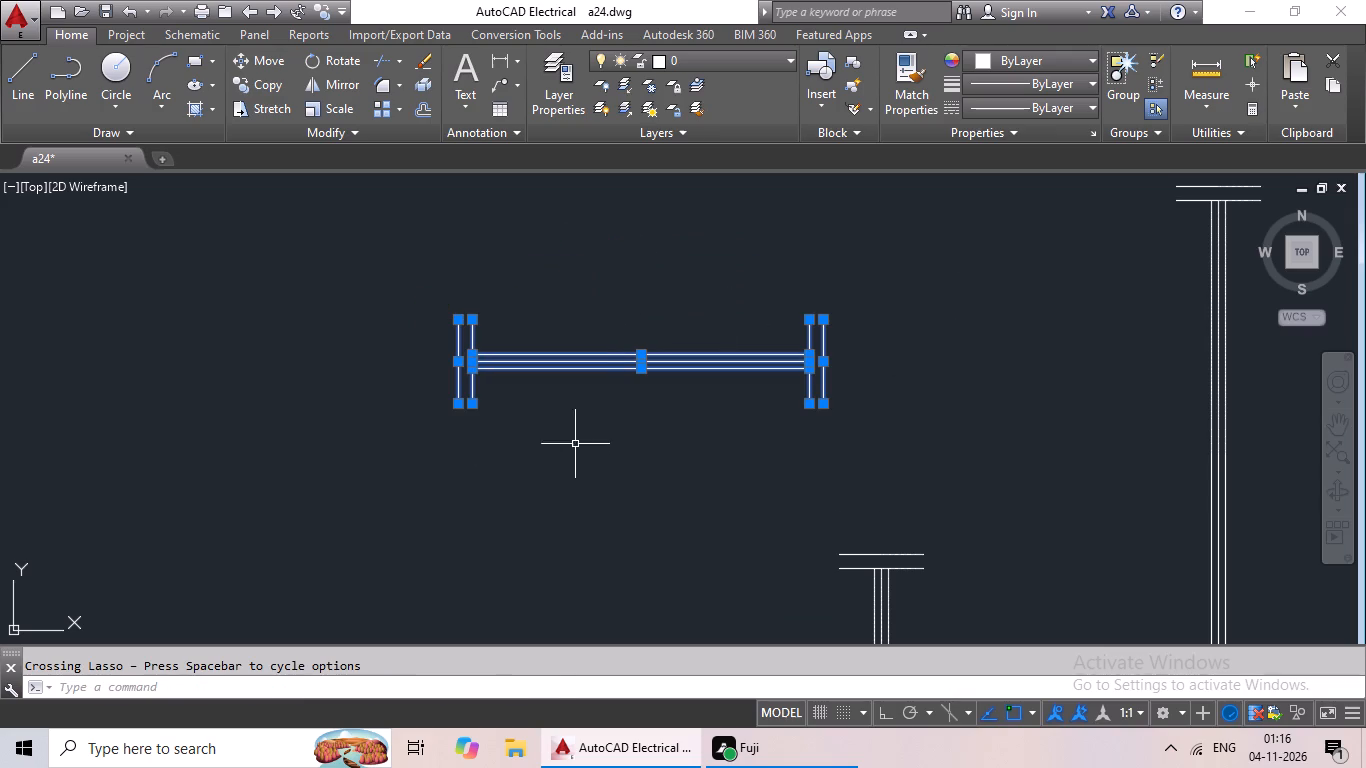
pyautogui.click(281, 87)
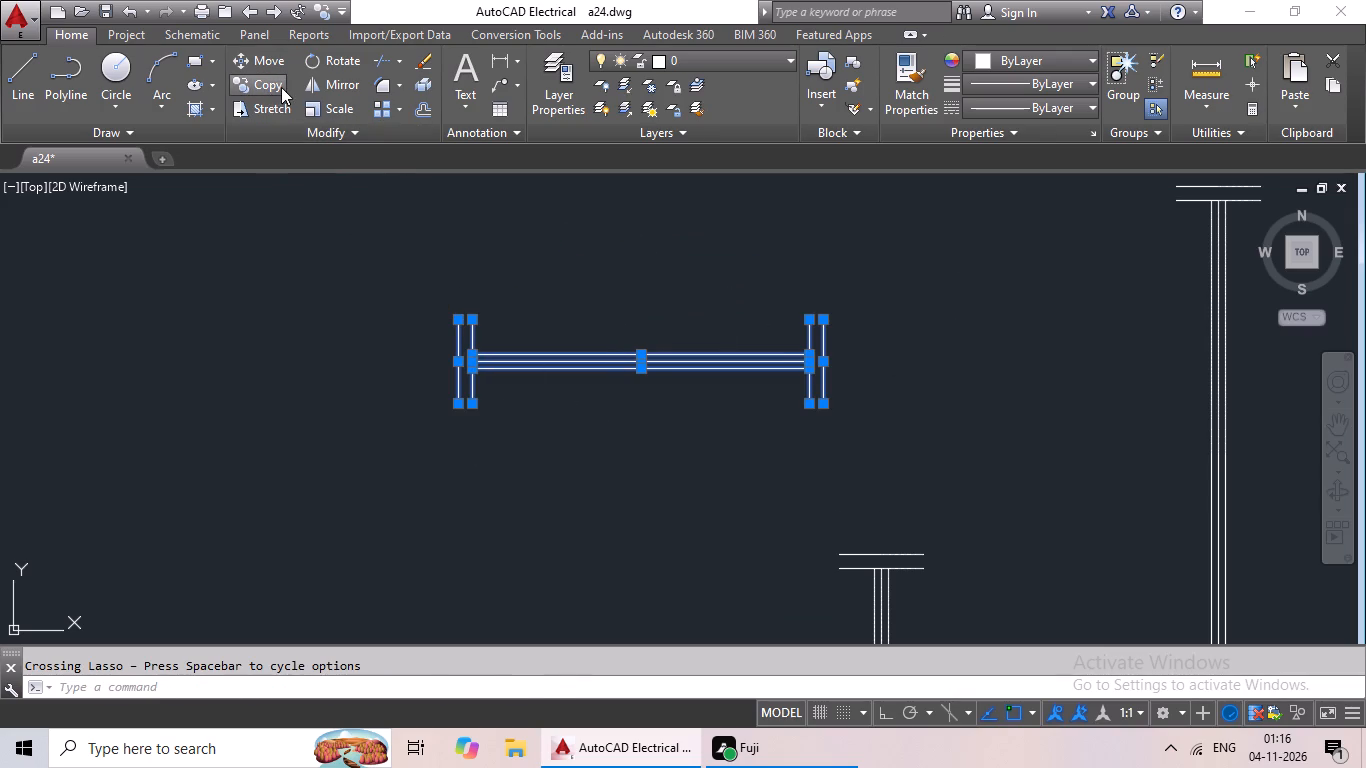
pyautogui.click(638, 362)
pyautogui.scroll(-4, 454, 440)
pyautogui.moveTo(452, 447); pyautogui.dragTo(881, 176, button='middle')
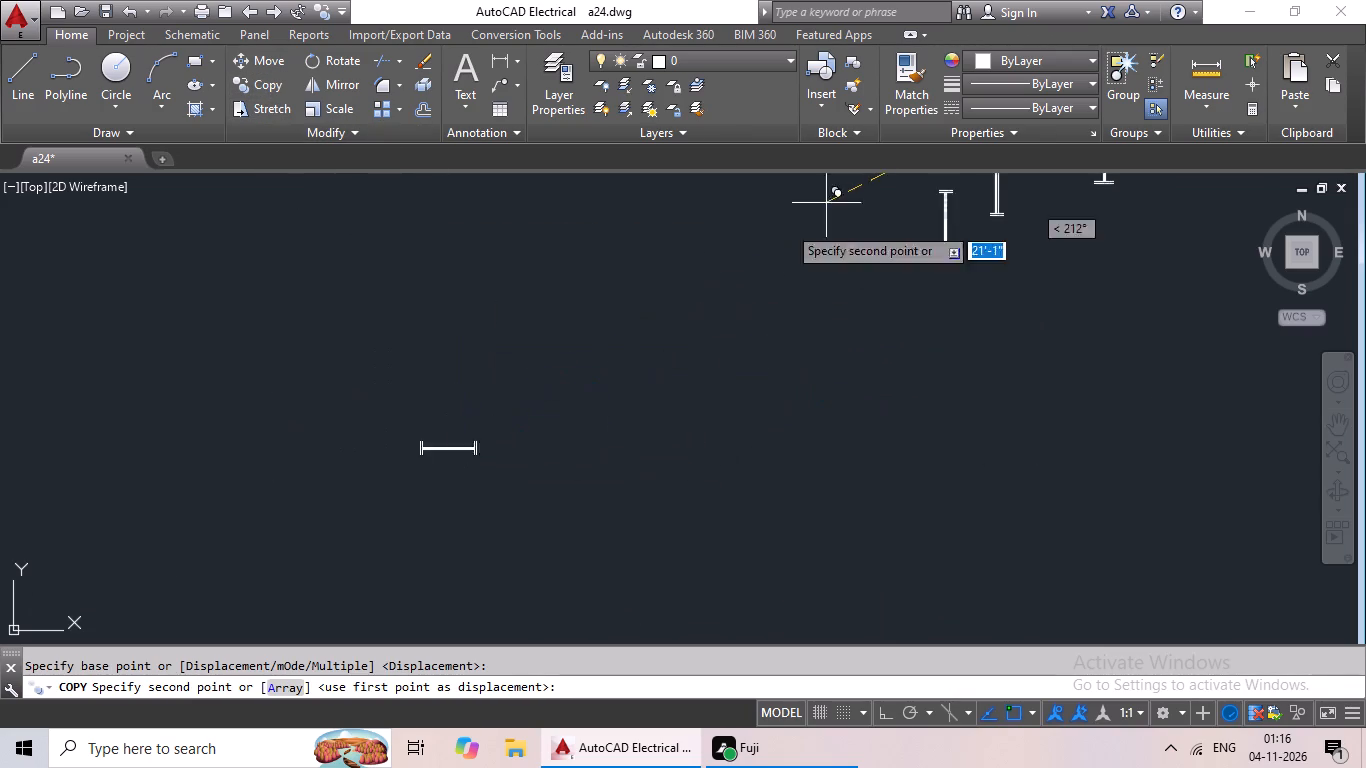
pyautogui.scroll(-2, 579, 365)
pyautogui.moveTo(574, 371); pyautogui.dragTo(1091, 201, button='middle')
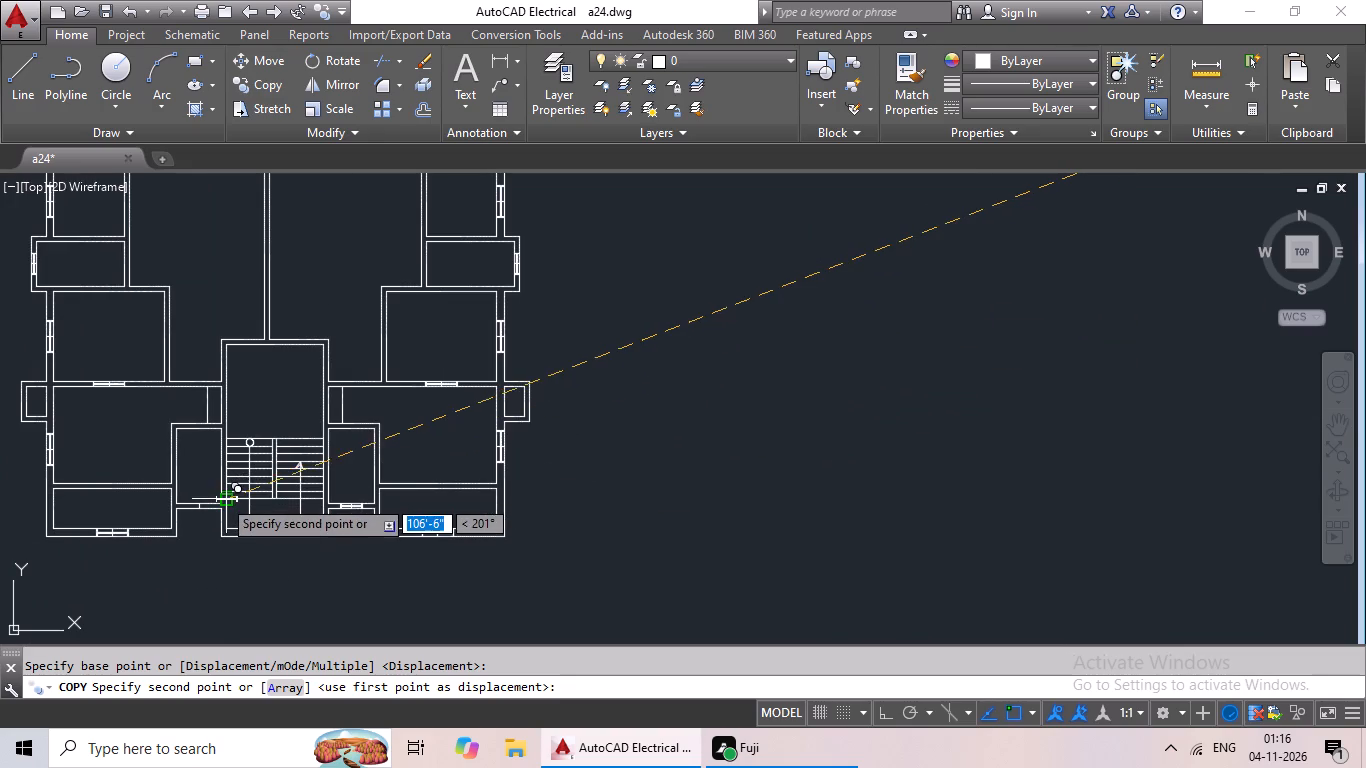
pyautogui.scroll(4, 221, 500)
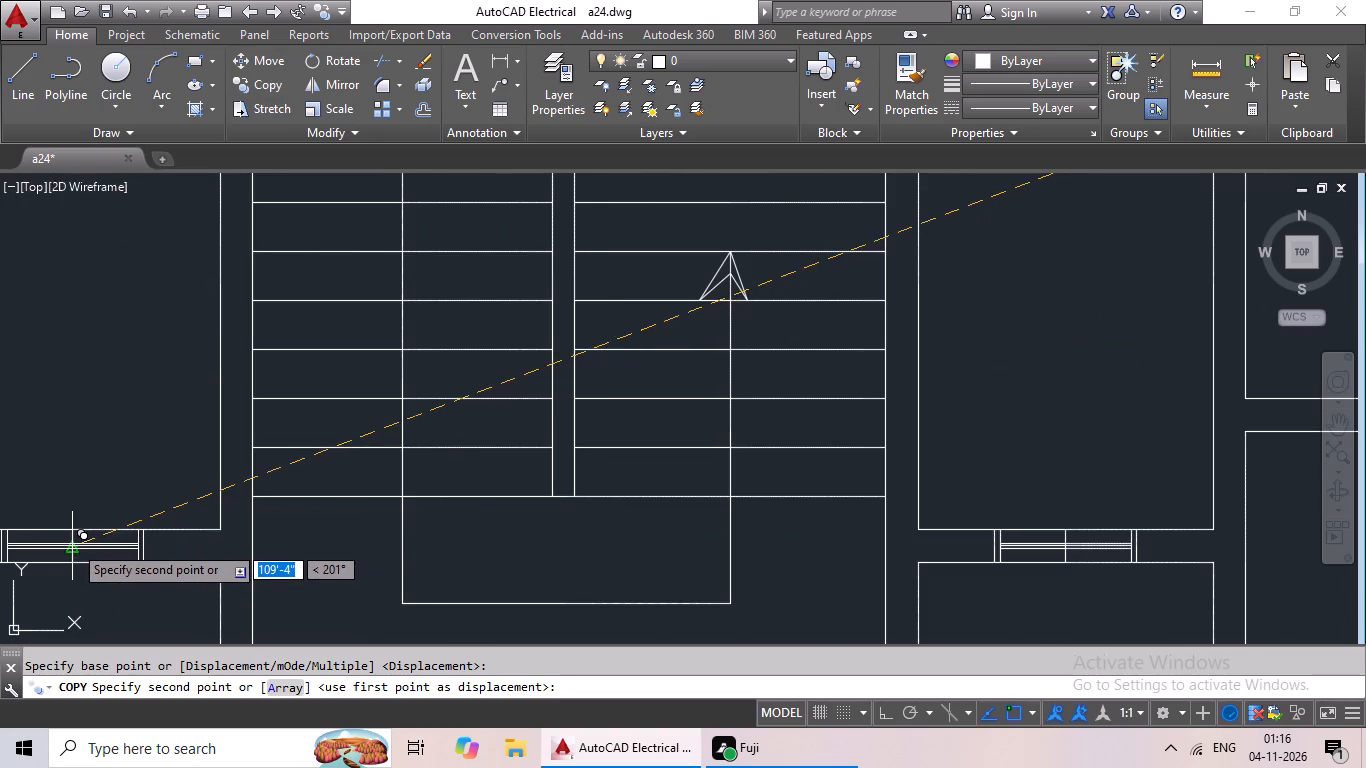
pyautogui.click(73, 544)
# Look over the whole floor plan to check the sections and opening marks in its walls.
pyautogui.scroll(-3, 195, 532)
pyautogui.moveTo(122, 589); pyautogui.dragTo(393, 560, button='middle')
pyautogui.moveTo(414, 422); pyautogui.dragTo(404, 676, button='middle')
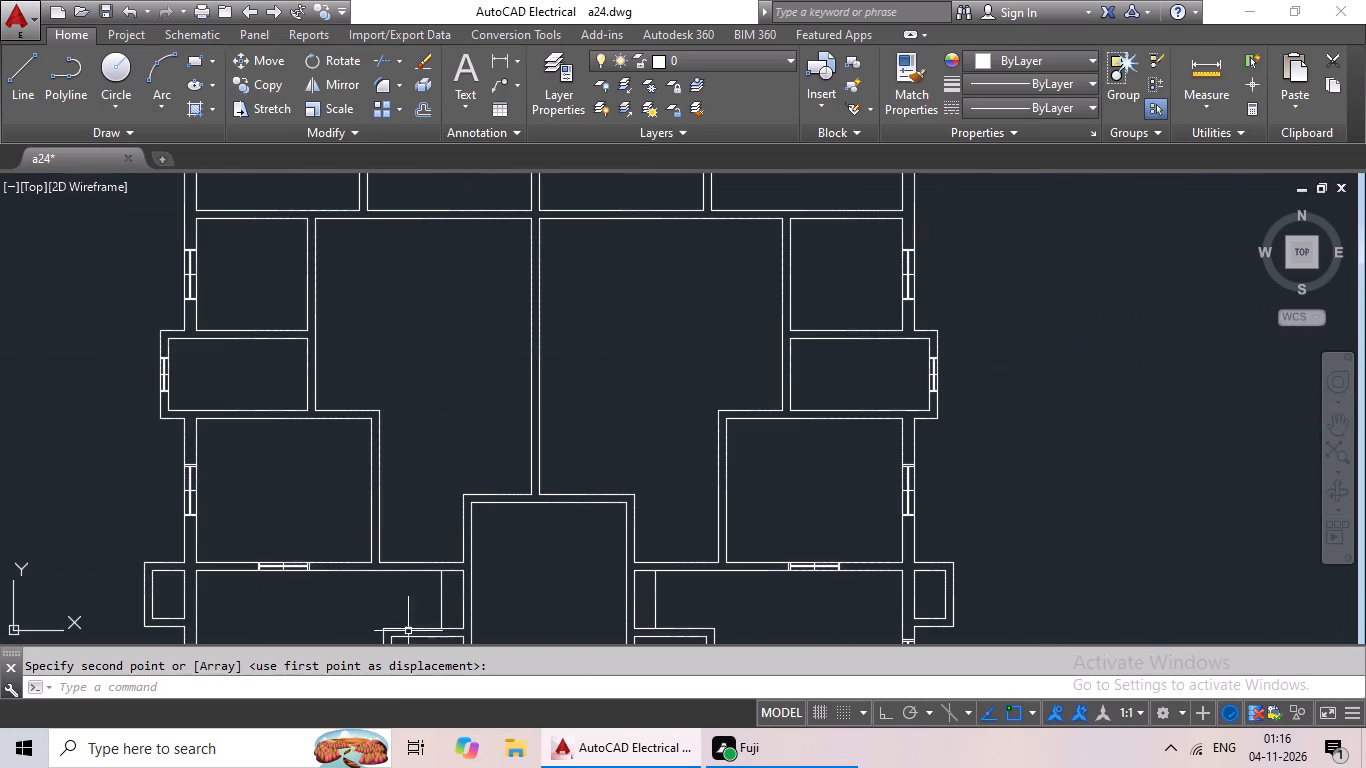
pyautogui.scroll(-1, 519, 361)
pyautogui.moveTo(528, 351); pyautogui.dragTo(517, 493, button='middle')
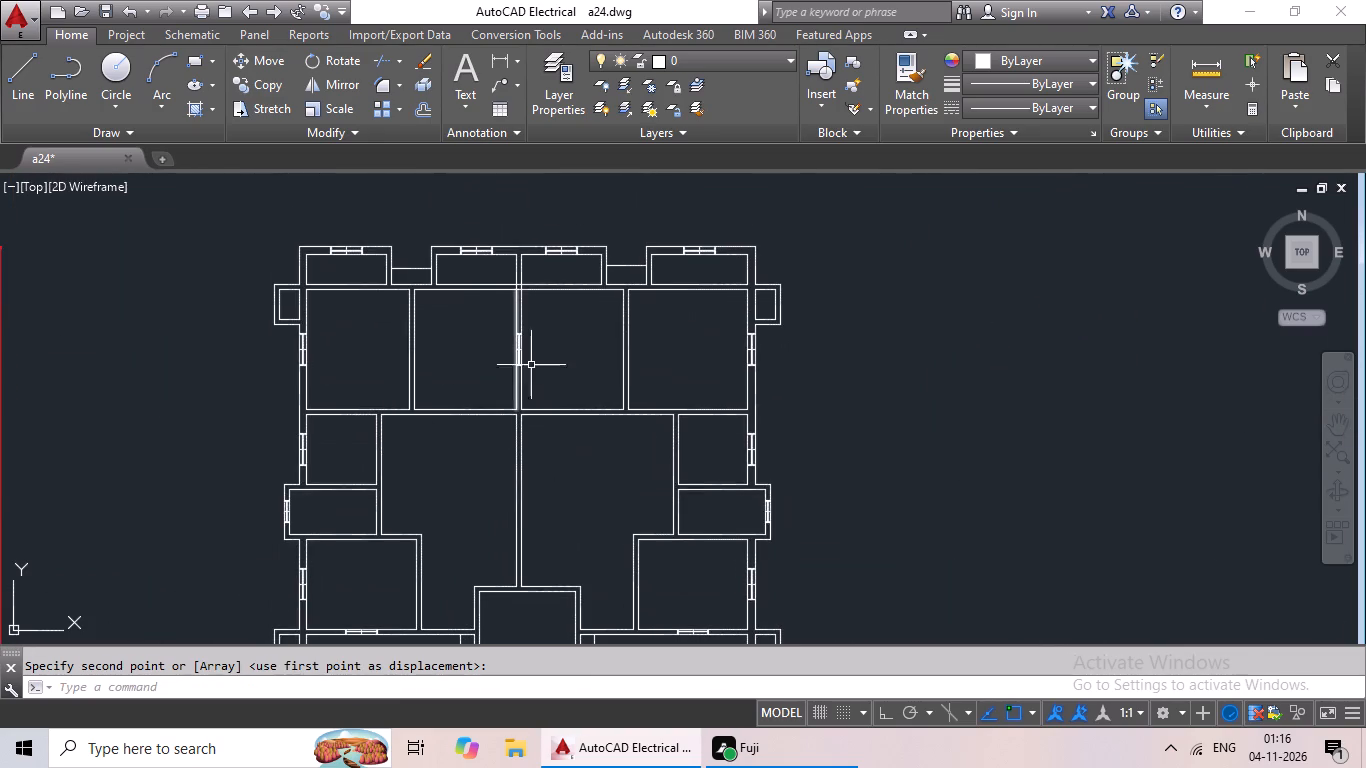
pyautogui.scroll(-2, 546, 356)
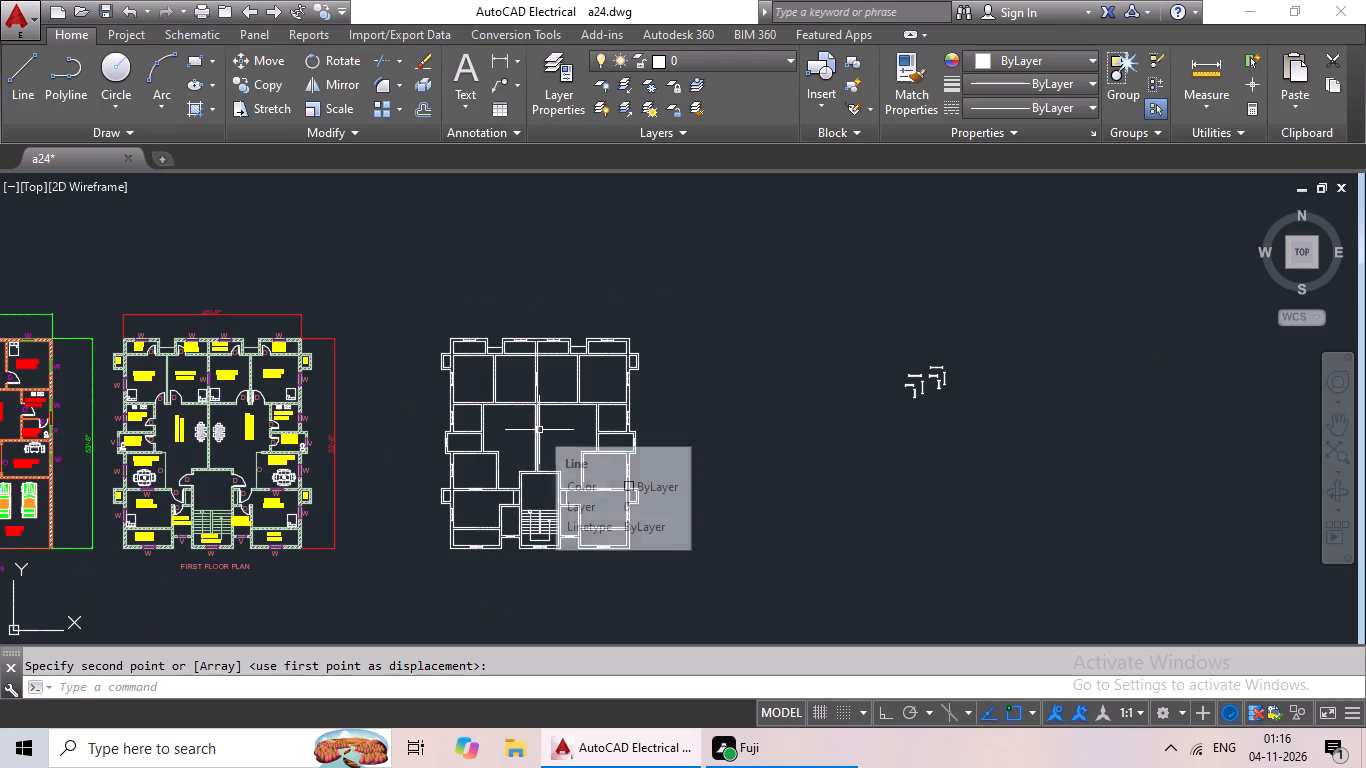
pyautogui.scroll(2, 568, 445)
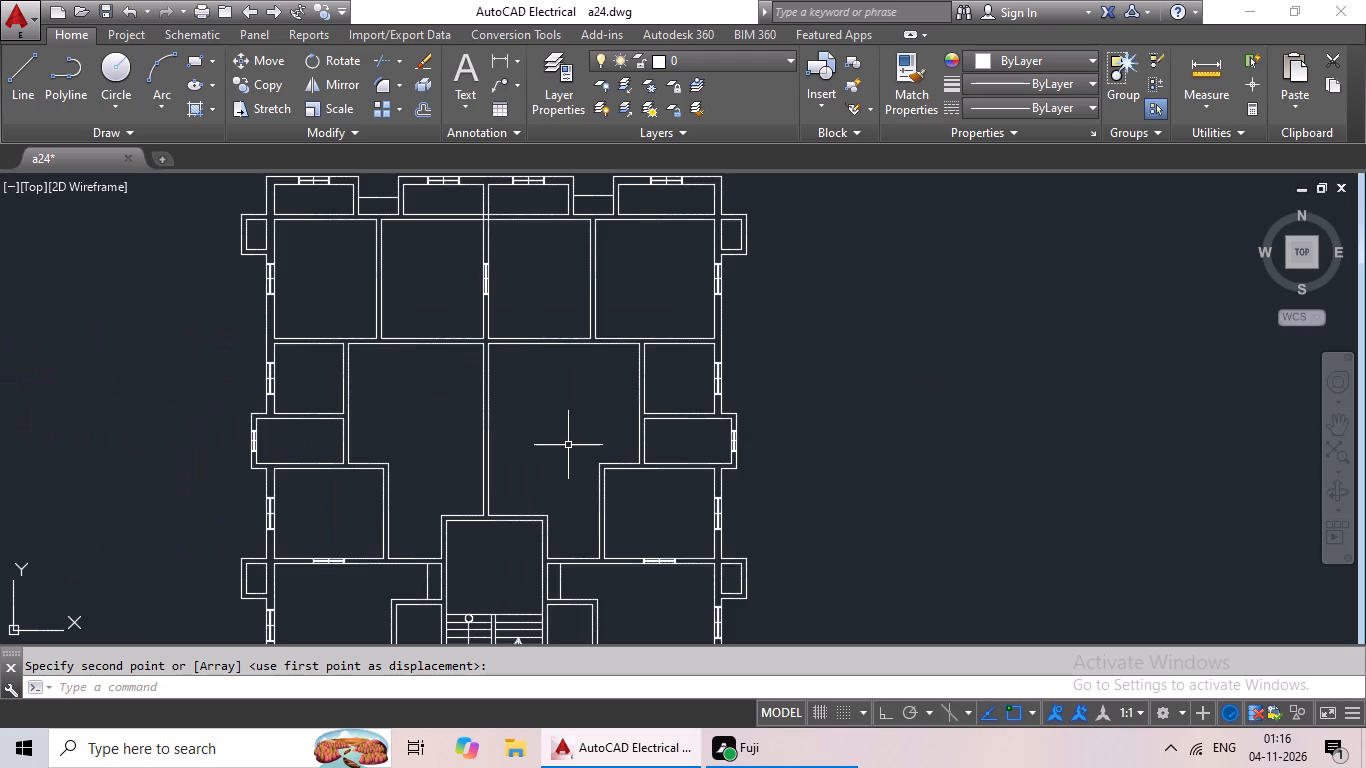
pyautogui.moveTo(561, 425); pyautogui.dragTo(603, 404, button='middle')
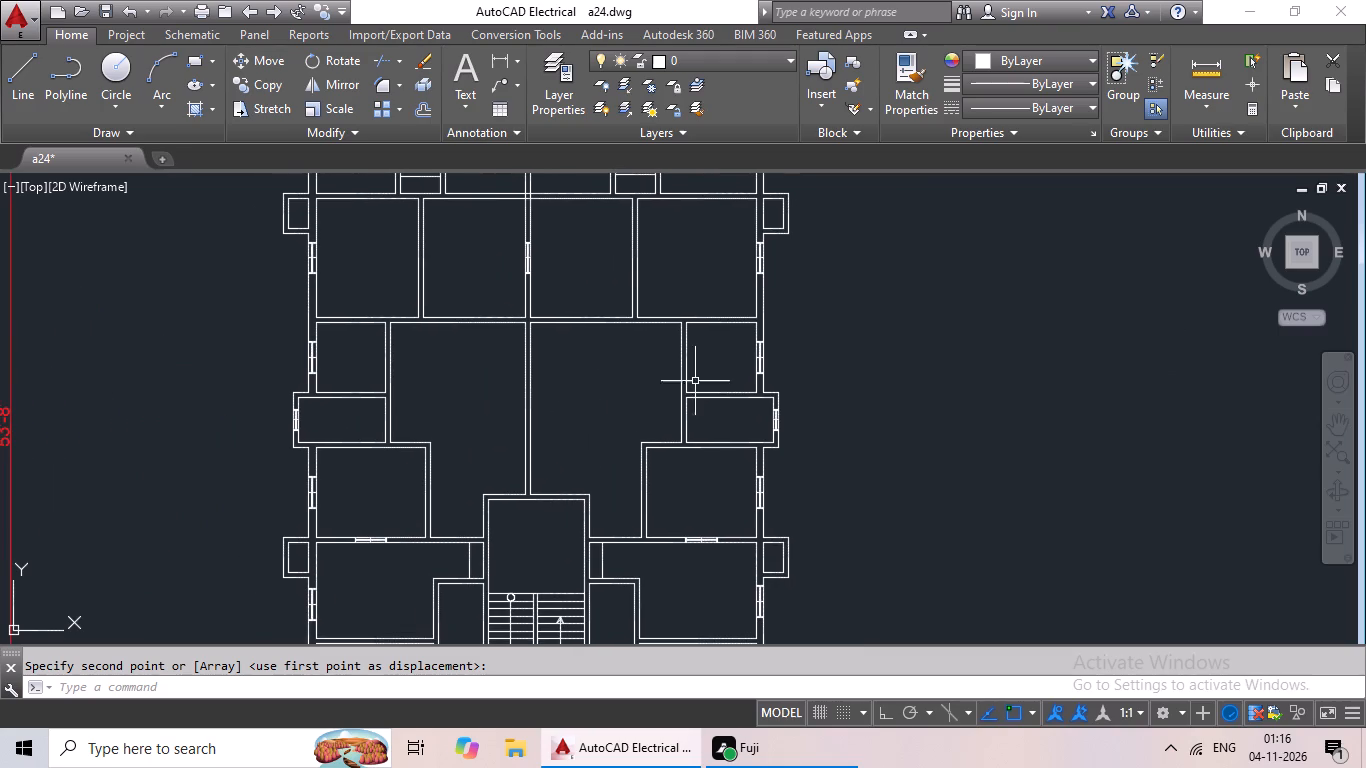
pyautogui.moveTo(485, 484); pyautogui.dragTo(713, 430, button='middle')
pyautogui.scroll(2, 647, 492)
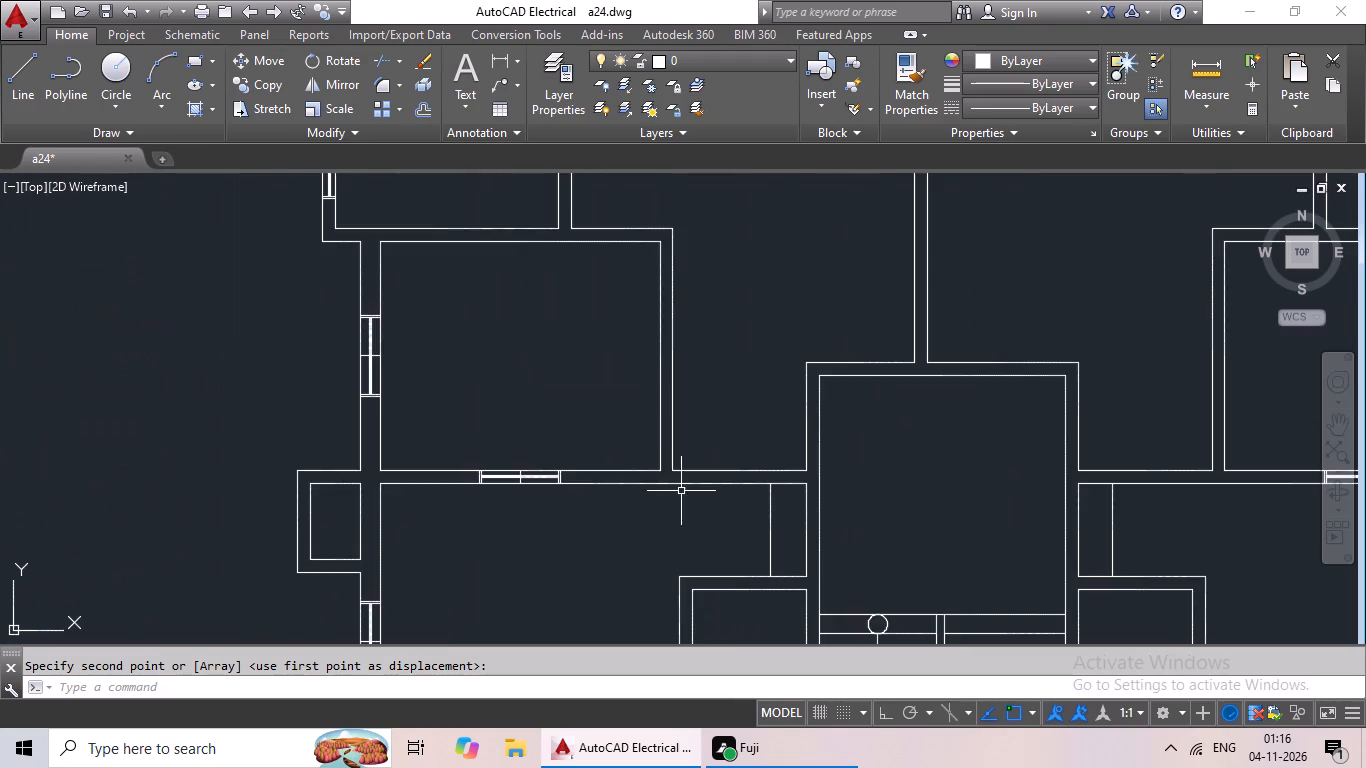
pyautogui.scroll(1, 685, 490)
pyautogui.moveTo(716, 493); pyautogui.dragTo(628, 578, button='middle')
pyautogui.moveTo(630, 340); pyautogui.dragTo(575, 611, button='middle')
pyautogui.scroll(-3, 609, 556)
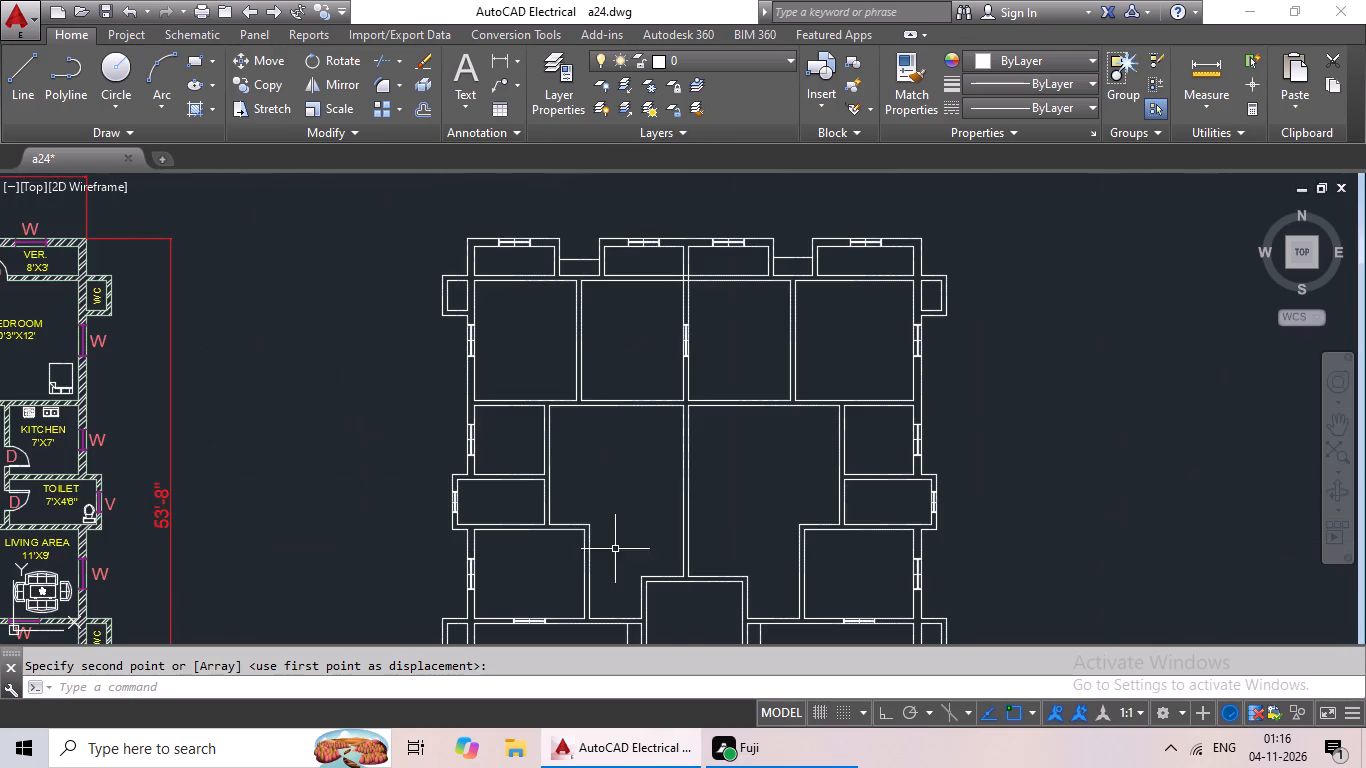
pyautogui.moveTo(632, 346); pyautogui.dragTo(597, 547, button='middle')
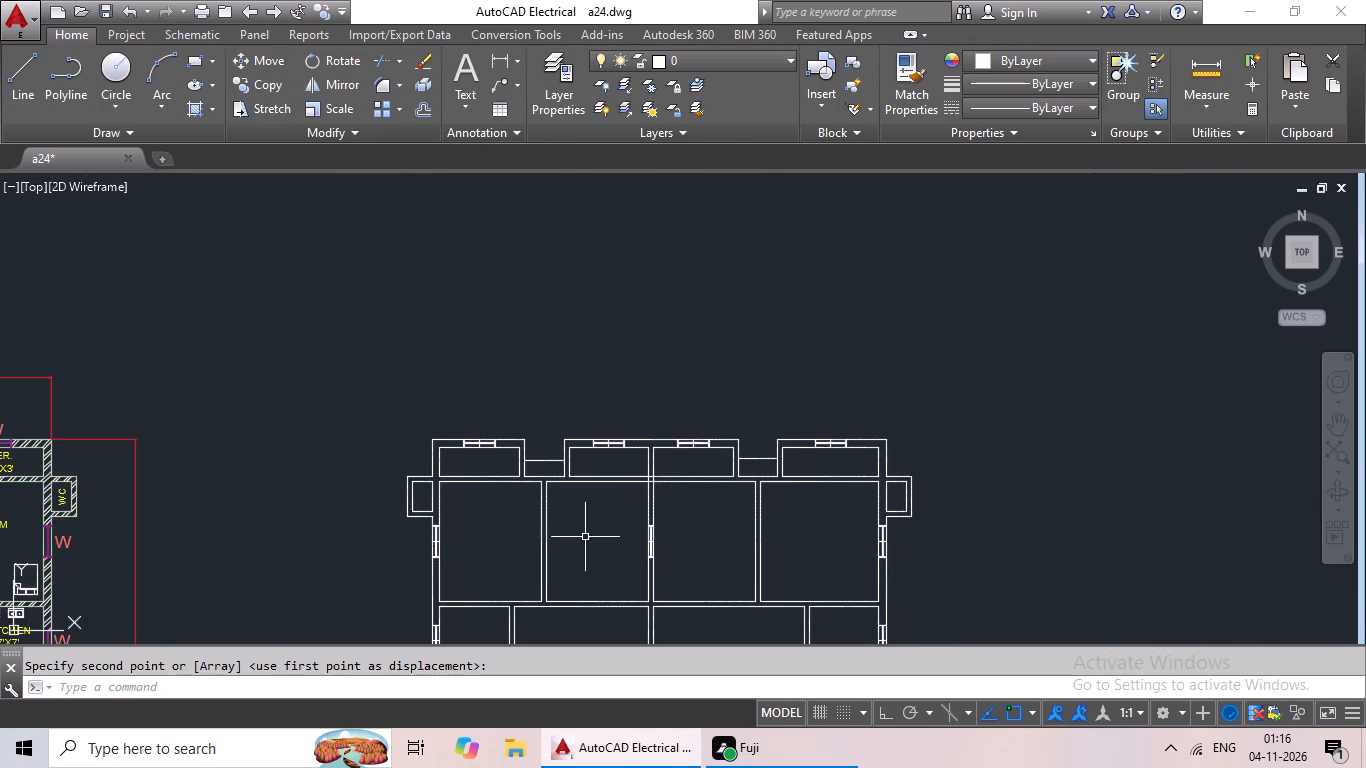
# Select the vertical opening marks crossing the four sections in the plan's top outer walls.
pyautogui.scroll(4, 481, 457)
pyautogui.scroll(3, 445, 381)
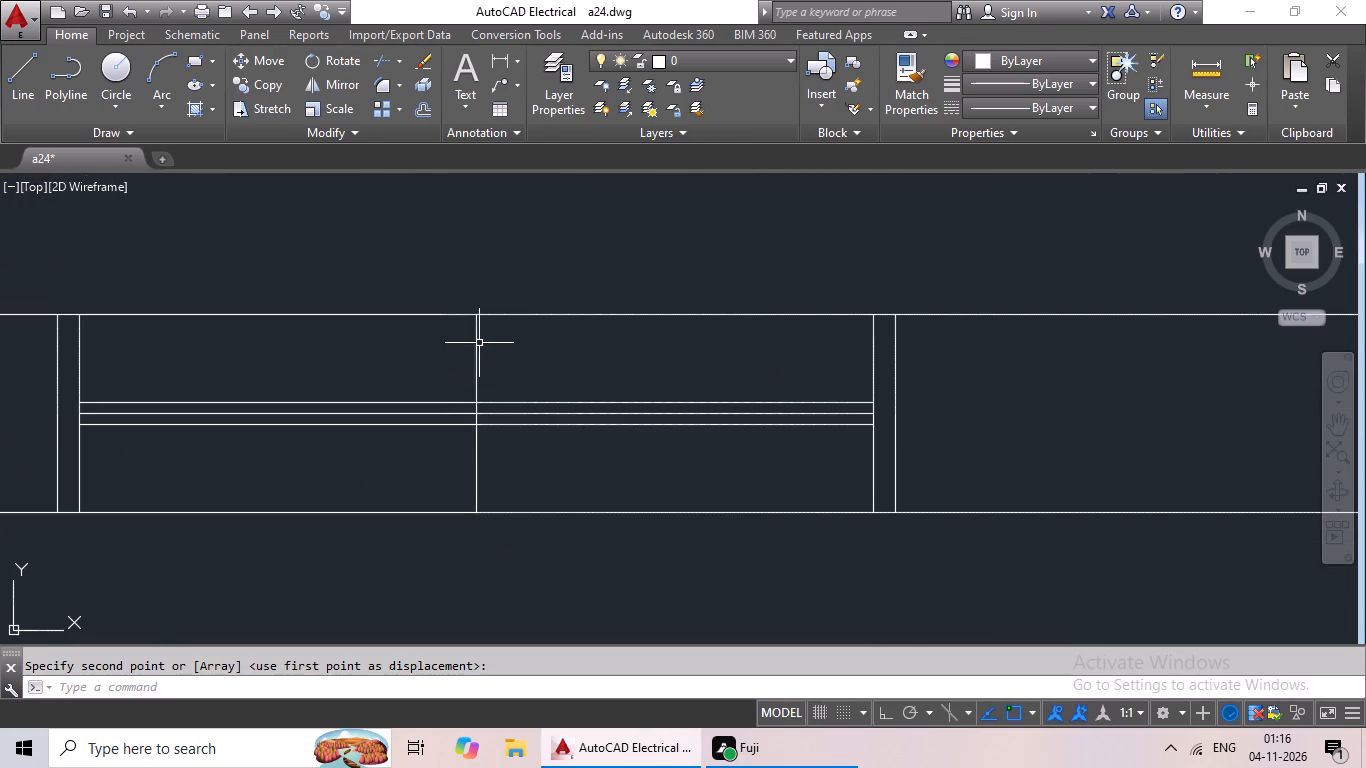
pyautogui.click(472, 338)
pyautogui.moveTo(501, 333); pyautogui.dragTo(483, 339)
pyautogui.click(475, 348)
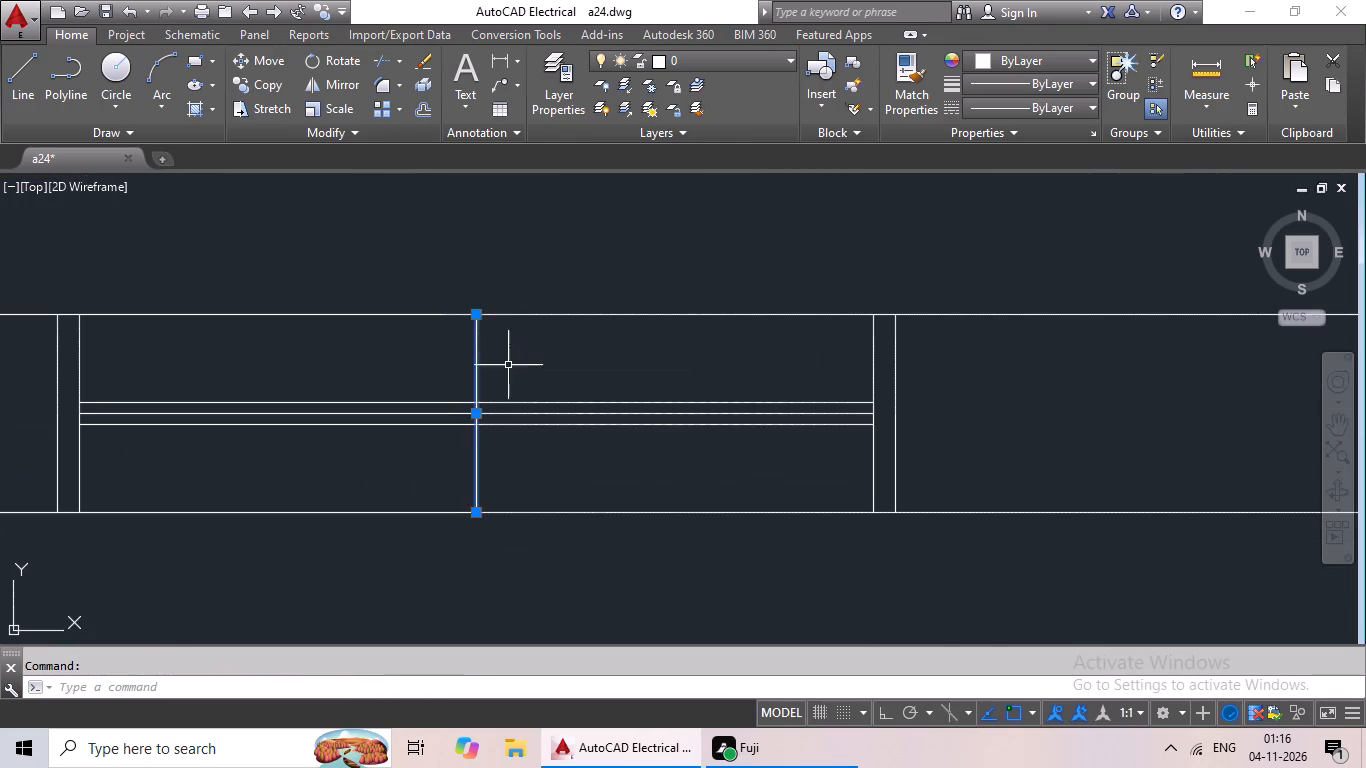
pyautogui.scroll(-3, 556, 377)
pyautogui.moveTo(611, 422); pyautogui.dragTo(188, 460, button='middle')
pyautogui.scroll(4, 961, 435)
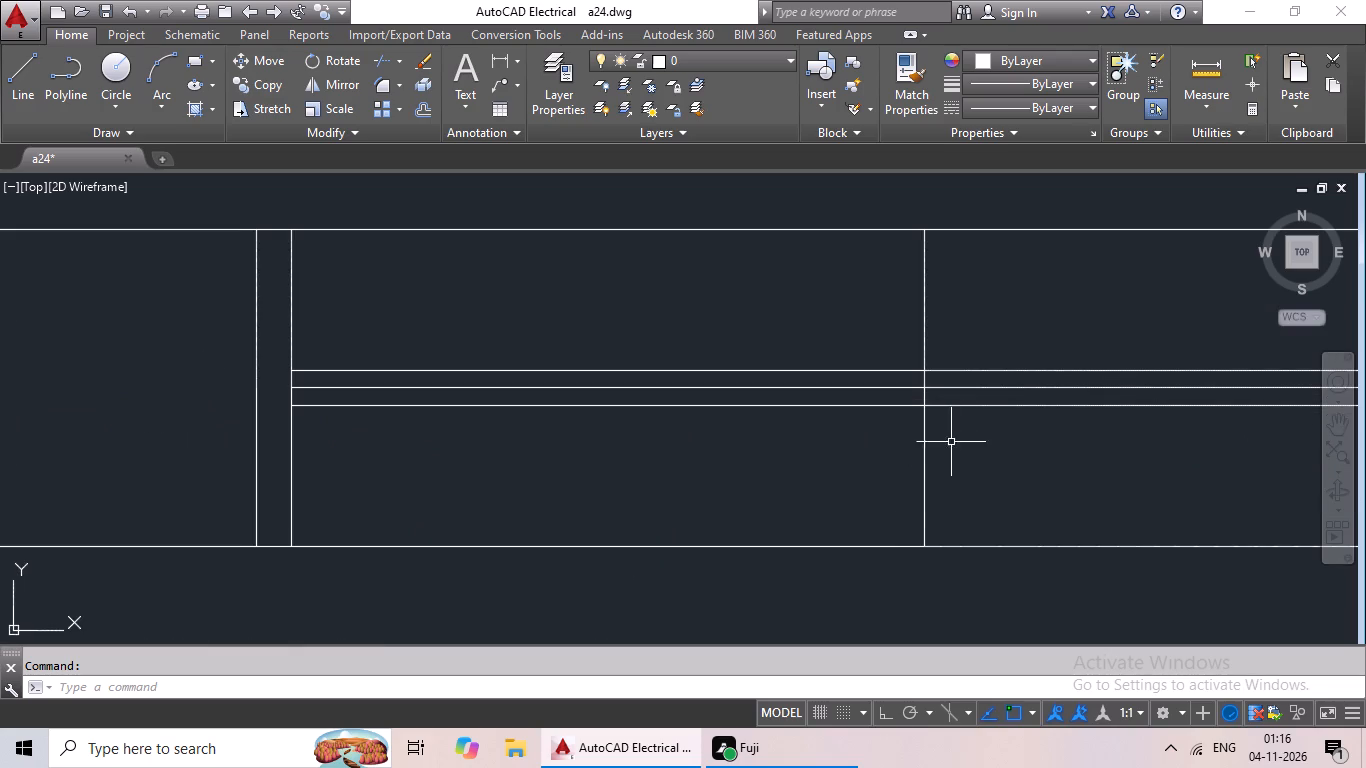
pyautogui.click(922, 477)
pyautogui.scroll(-4, 956, 472)
pyautogui.moveTo(963, 473); pyautogui.dragTo(215, 492, button='middle')
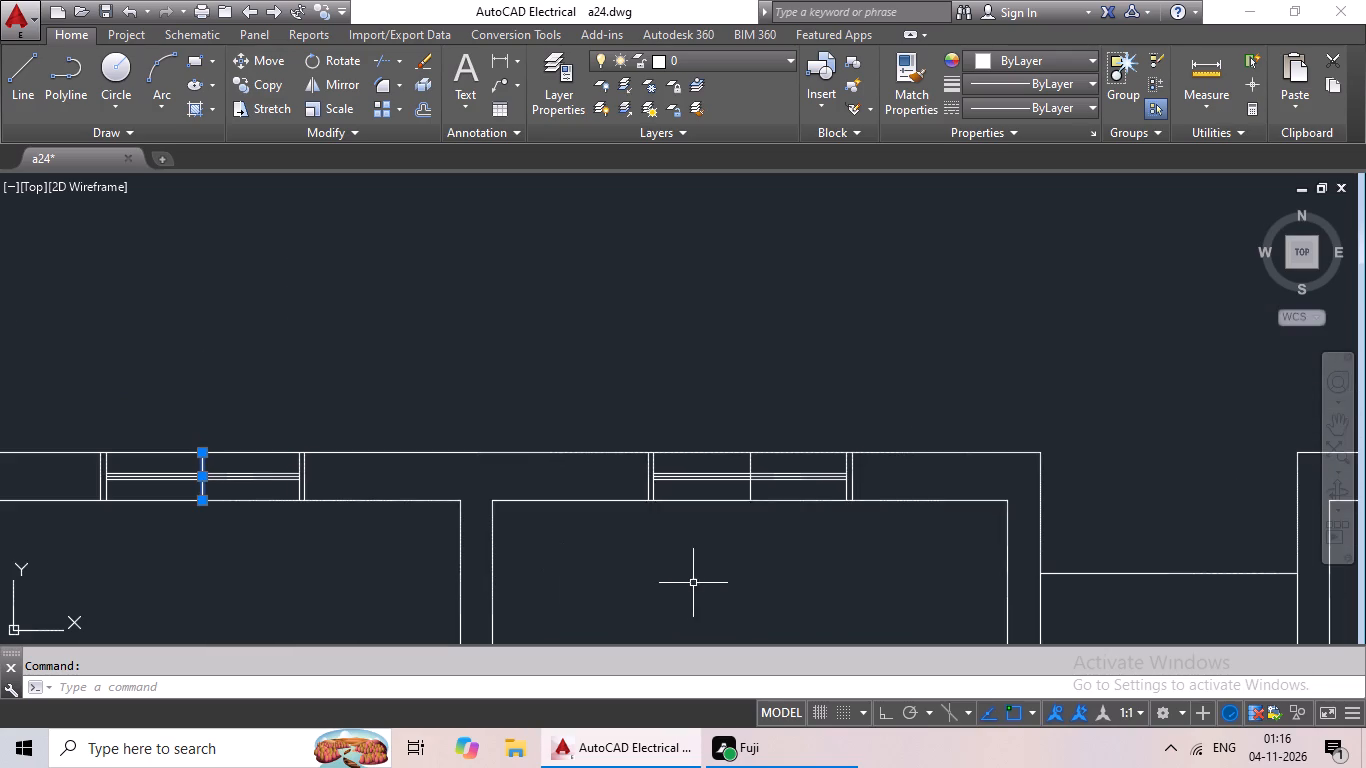
pyautogui.scroll(4, 757, 482)
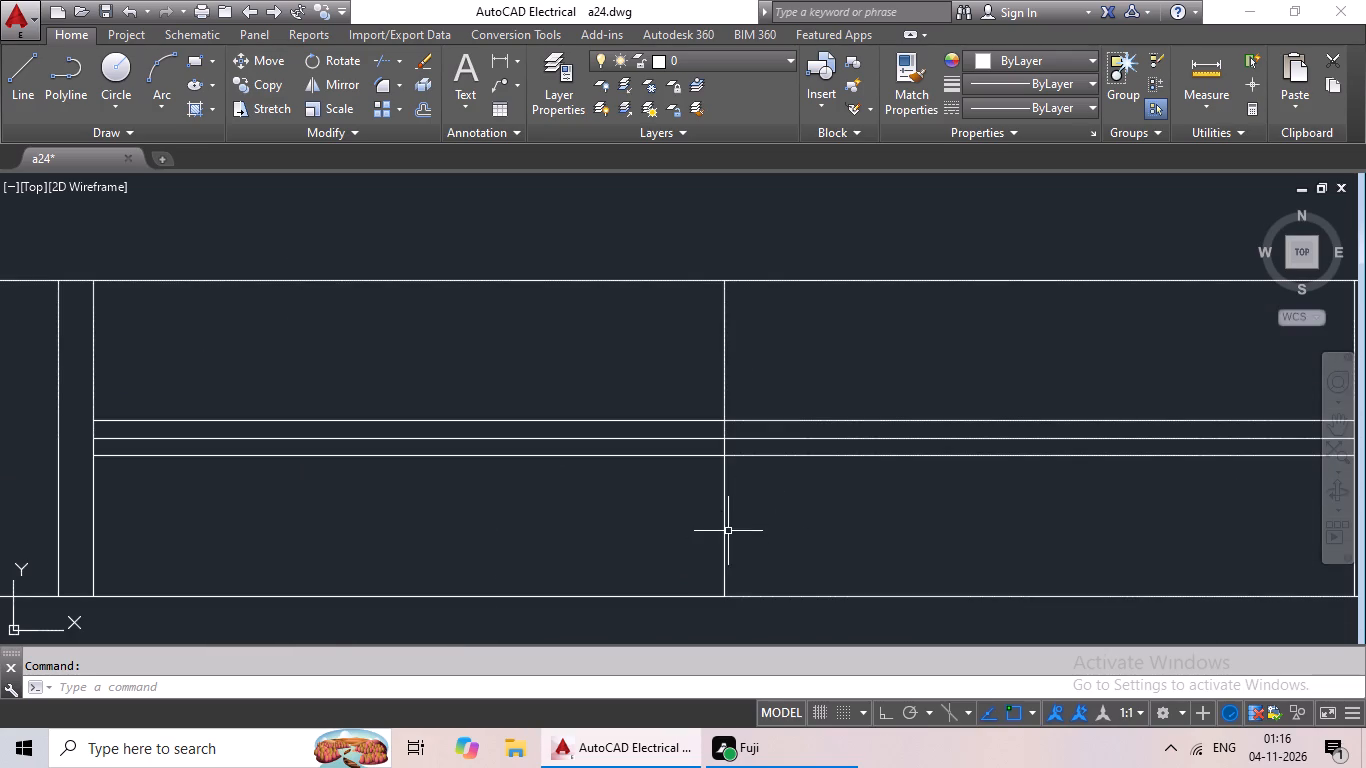
pyautogui.click(724, 532)
pyautogui.scroll(-5, 787, 503)
pyautogui.moveTo(814, 559); pyautogui.dragTo(341, 482, button='middle')
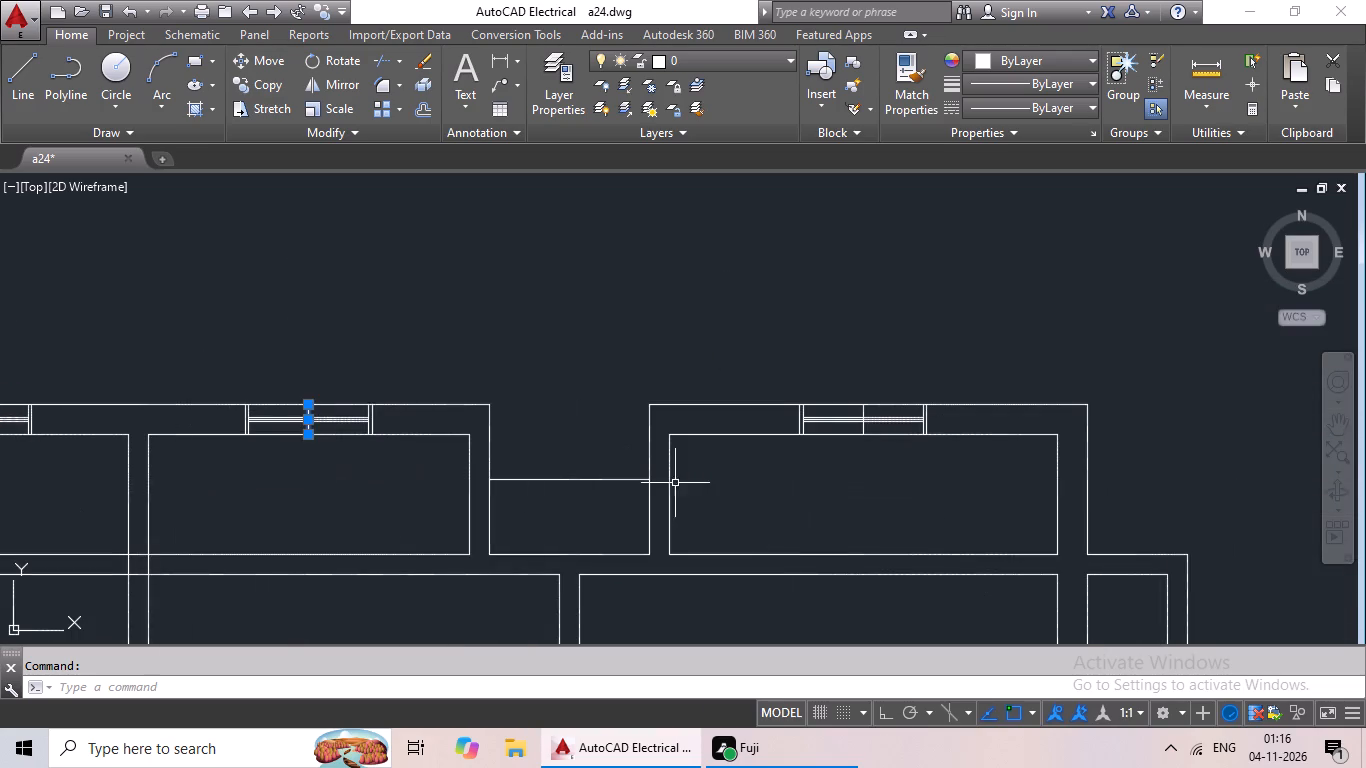
pyautogui.scroll(3, 887, 424)
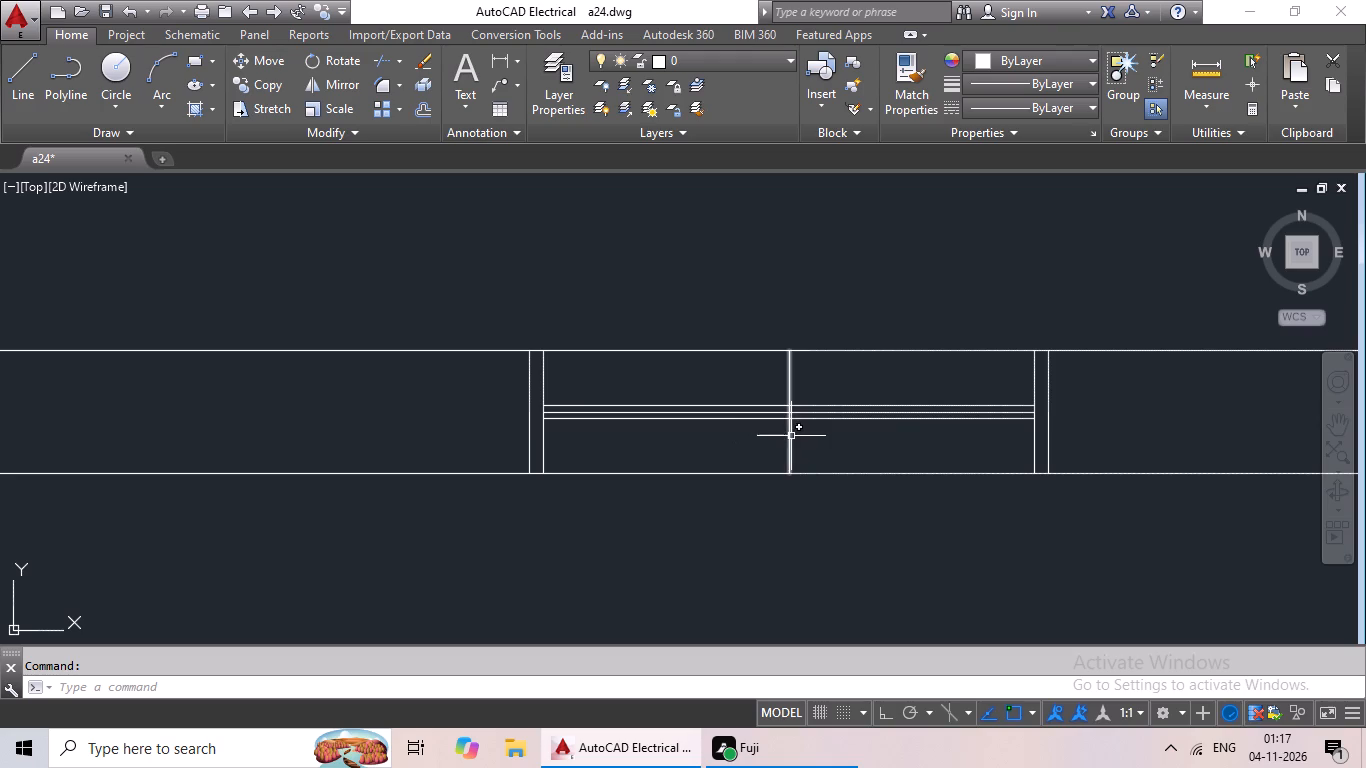
pyautogui.click(791, 436)
# Add to the selection the horizontal opening mark crossing the uppermost section in the plan's right outer wall.
pyautogui.scroll(-4, 809, 441)
pyautogui.moveTo(795, 522); pyautogui.dragTo(795, 394, button='middle')
pyautogui.scroll(2, 800, 371)
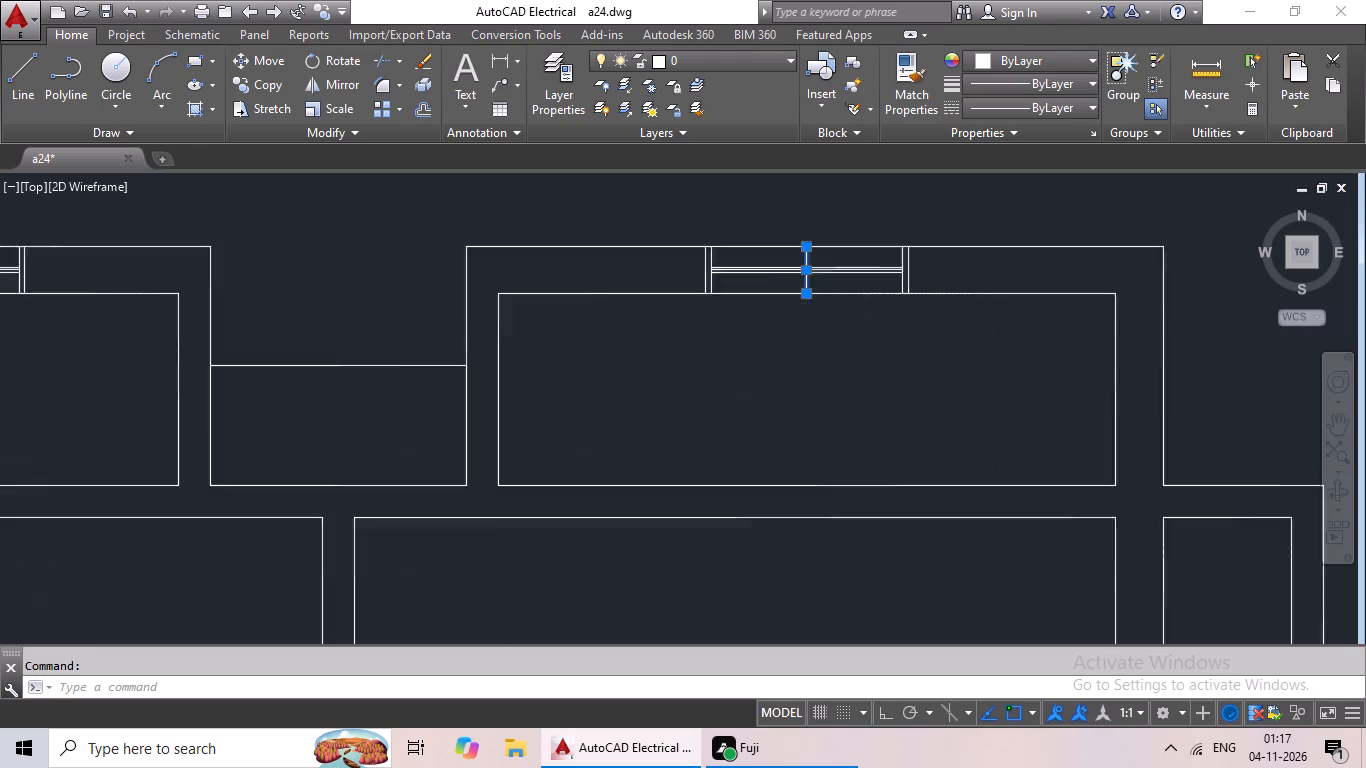
pyautogui.scroll(1, 800, 371)
pyautogui.moveTo(802, 370); pyautogui.dragTo(681, 556, button='middle')
pyautogui.scroll(-3, 702, 532)
pyautogui.moveTo(704, 532); pyautogui.dragTo(633, 265, button='middle')
pyautogui.moveTo(752, 473); pyautogui.dragTo(752, 468, button='middle')
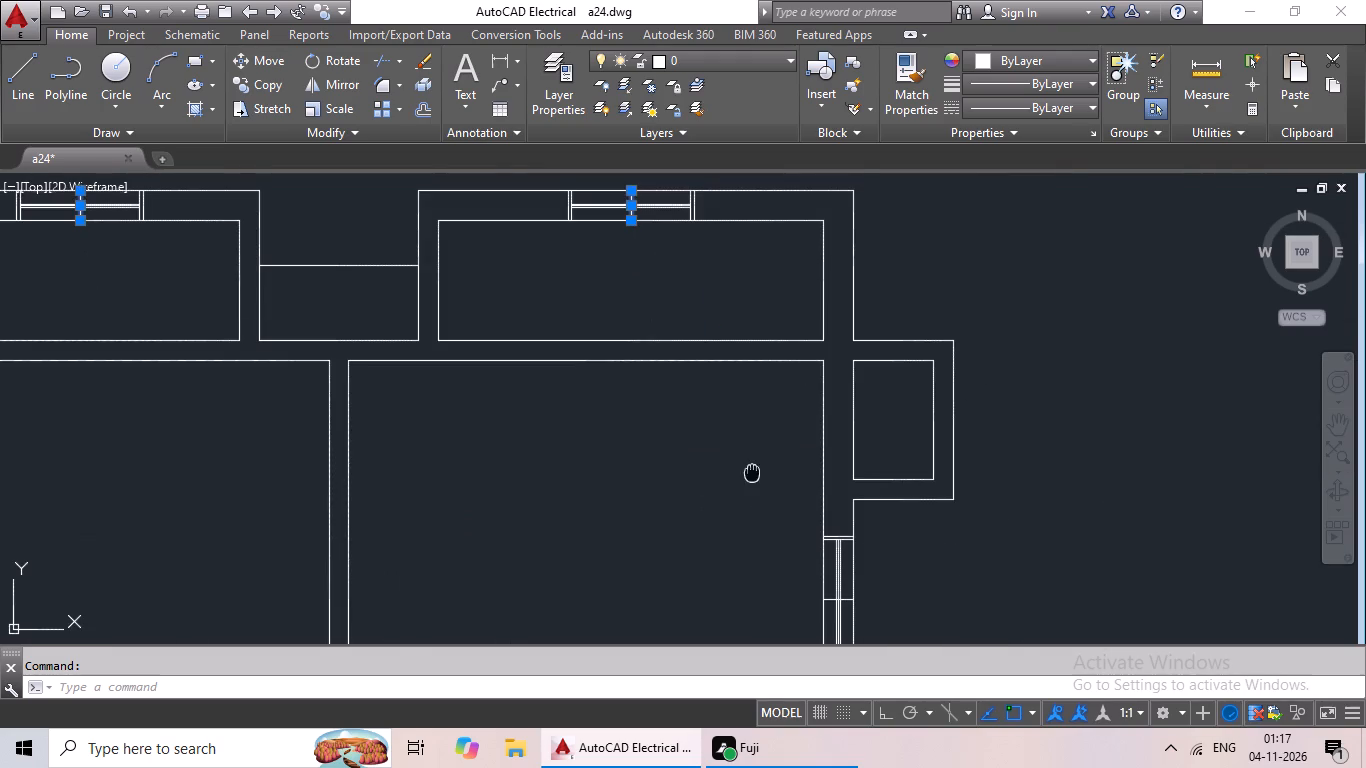
pyautogui.moveTo(752, 468); pyautogui.dragTo(721, 303, button='middle')
pyautogui.scroll(4, 805, 433)
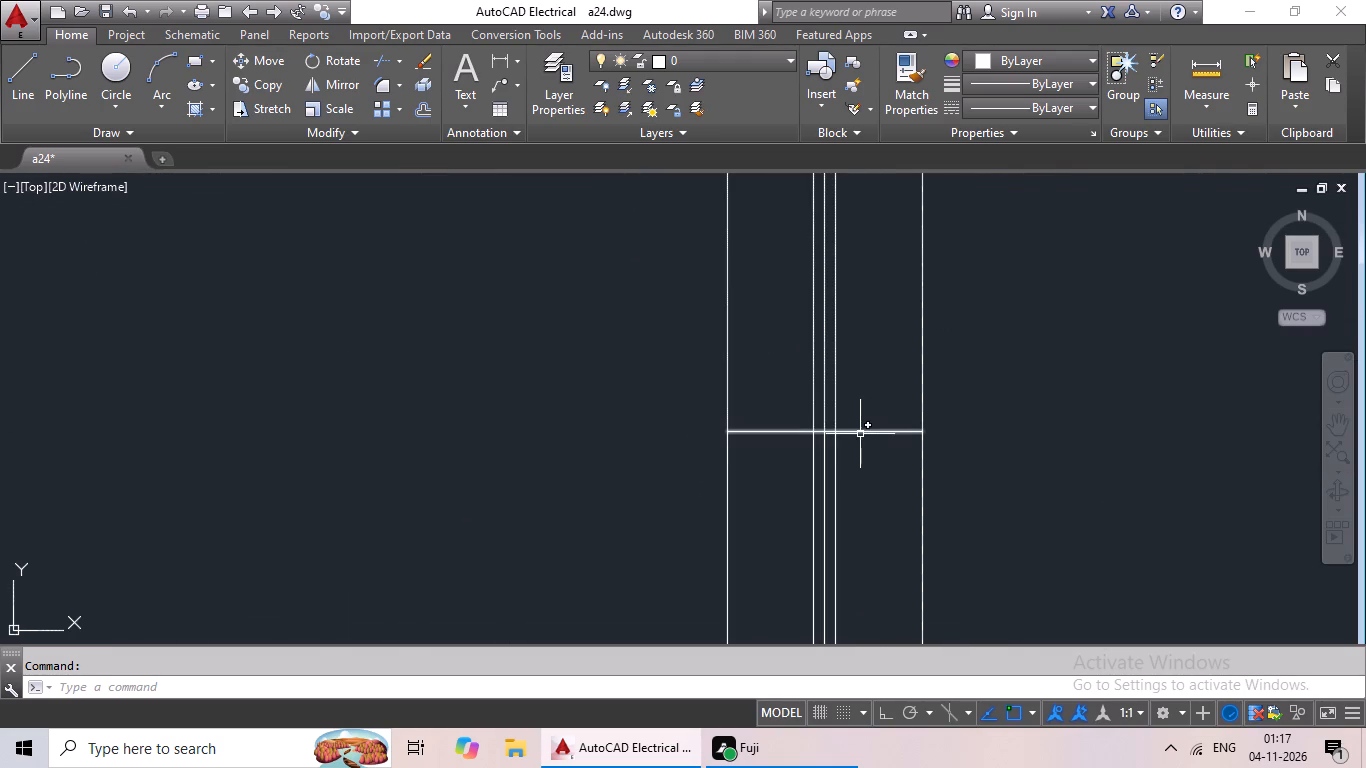
pyautogui.click(866, 430)
# Add to the selection the opening marks of the second section down the right outer wall and the short section in the projecting bay below it.
pyautogui.scroll(-4, 769, 476)
pyautogui.moveTo(716, 512); pyautogui.dragTo(773, 343, button='middle')
pyautogui.scroll(-2, 758, 390)
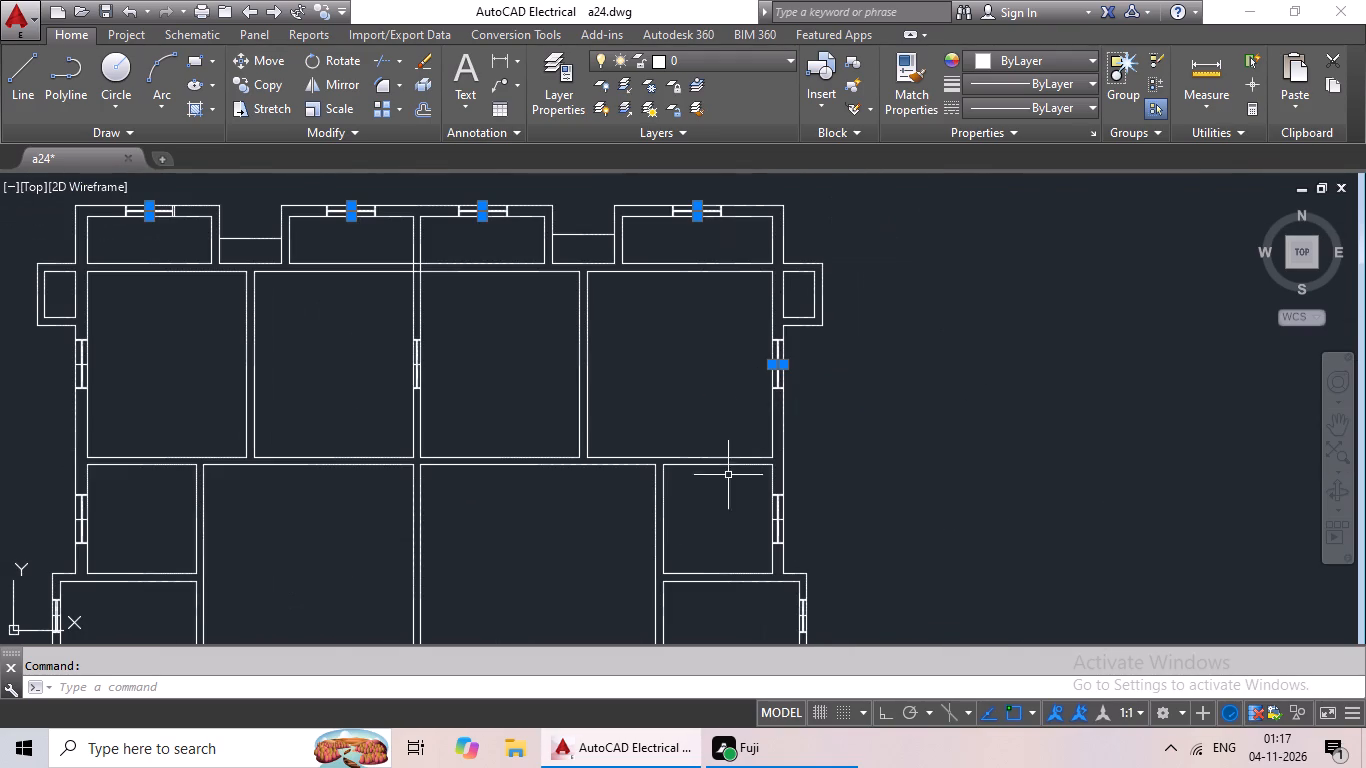
pyautogui.scroll(4, 743, 511)
pyautogui.moveTo(849, 533); pyautogui.dragTo(366, 364, button='middle')
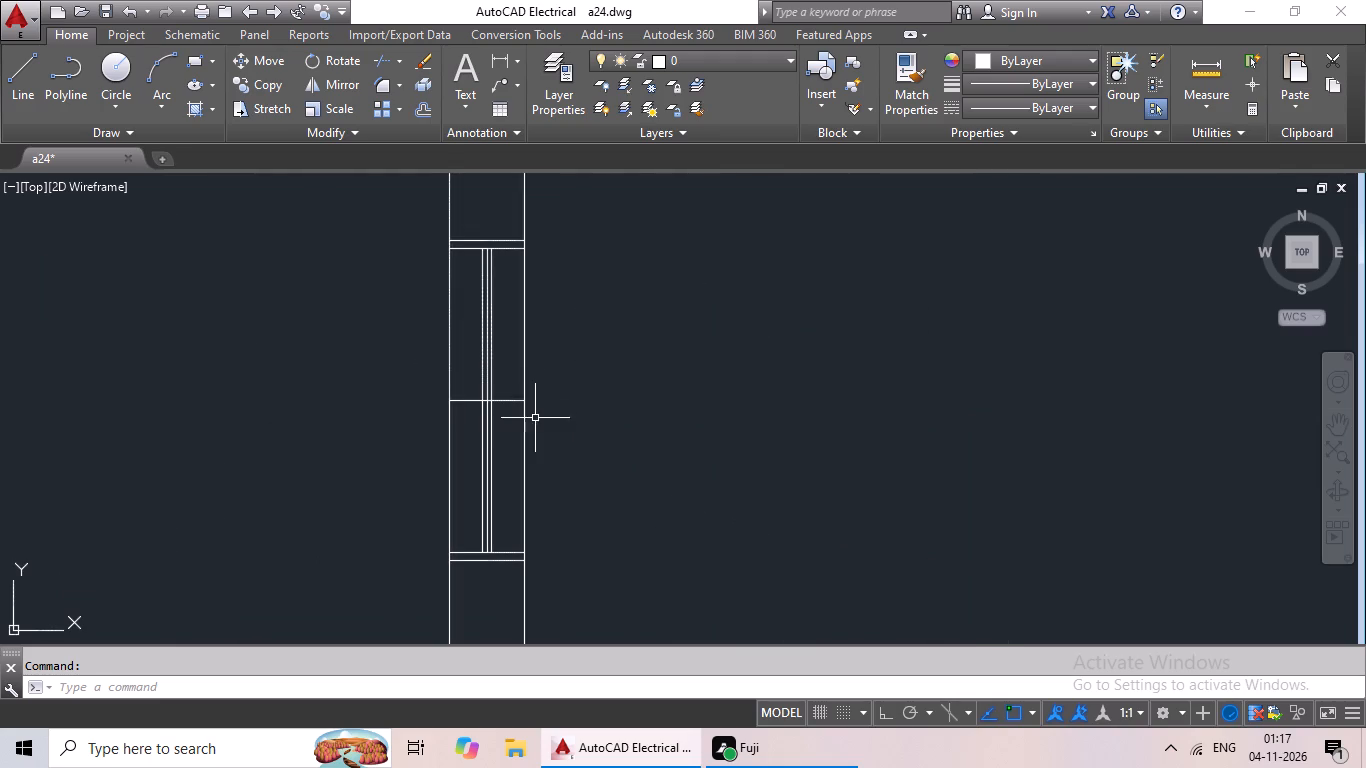
pyautogui.scroll(3, 515, 409)
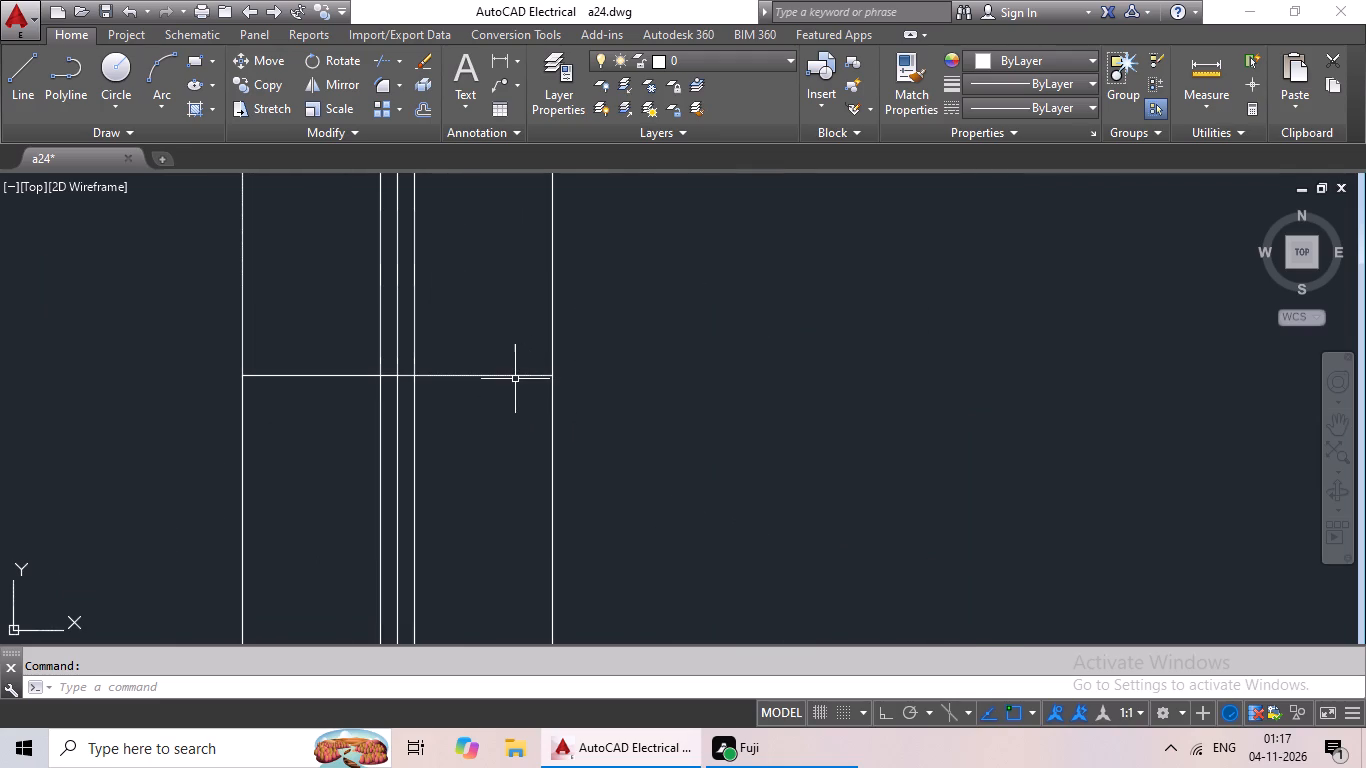
pyautogui.click(515, 376)
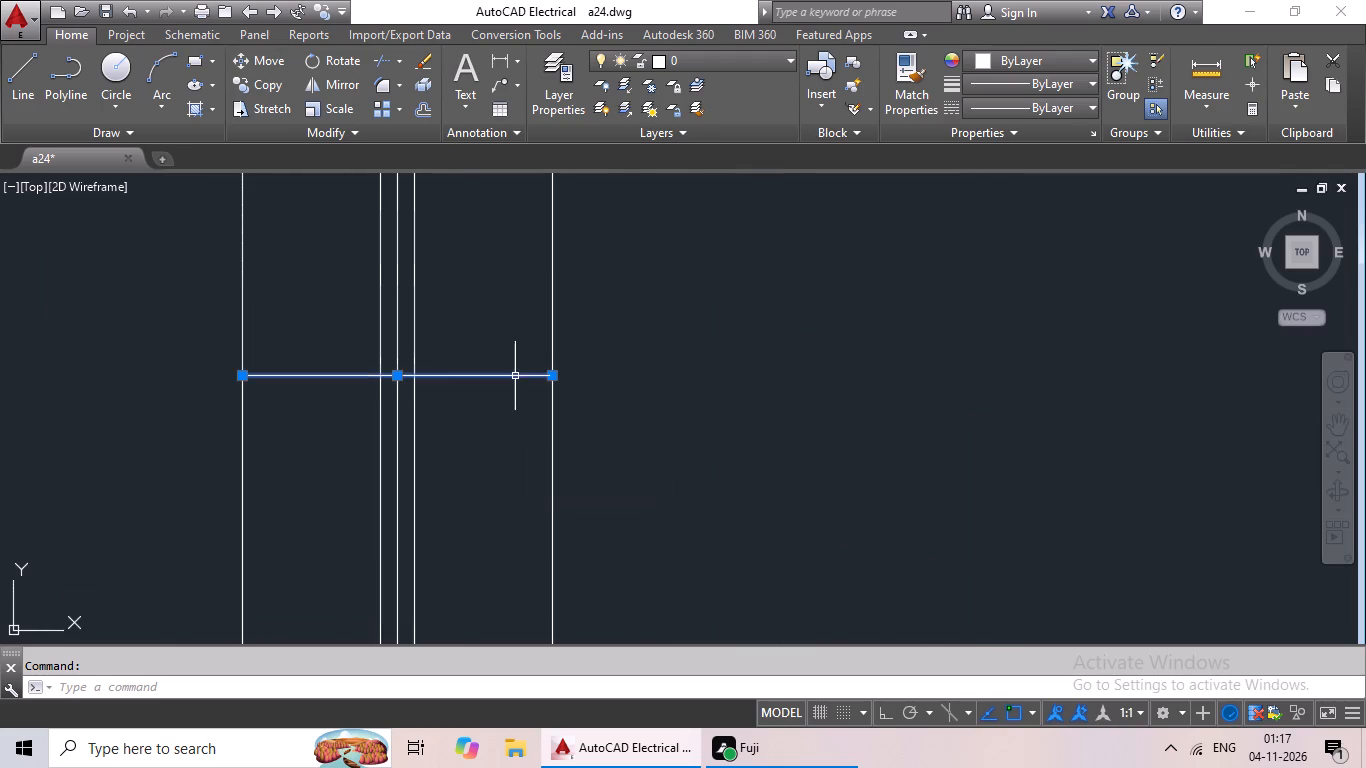
pyautogui.scroll(-4, 515, 376)
pyautogui.scroll(-2, 373, 468)
pyautogui.moveTo(363, 481); pyautogui.dragTo(448, 338, button='middle')
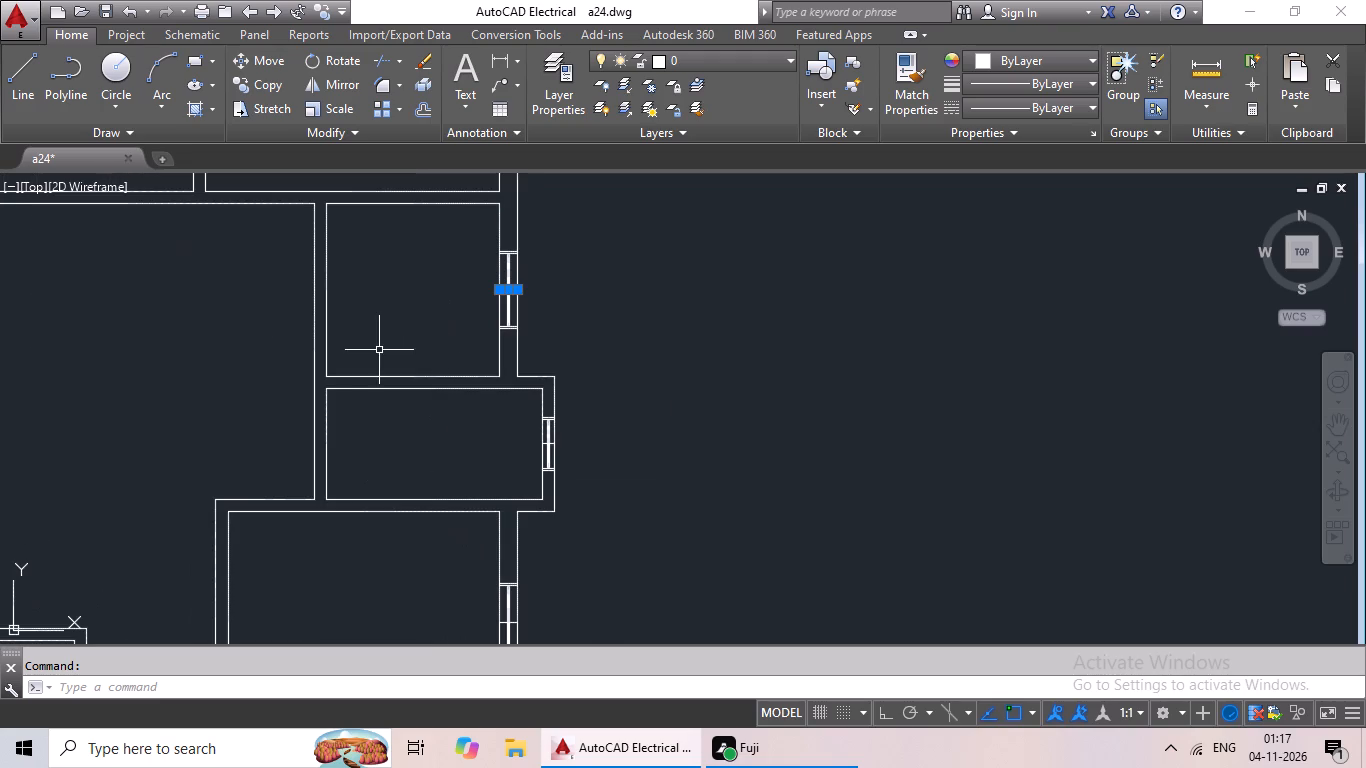
pyautogui.scroll(3, 561, 426)
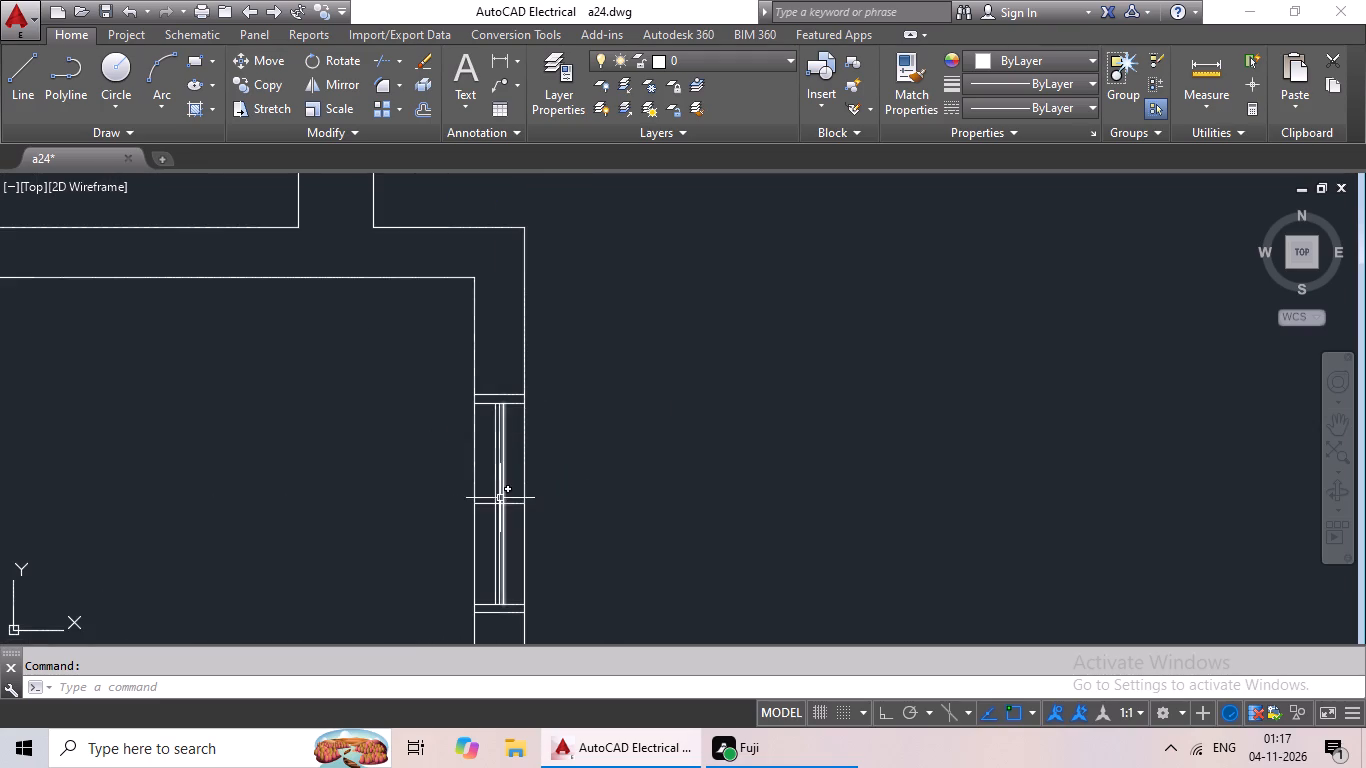
pyautogui.scroll(6, 497, 502)
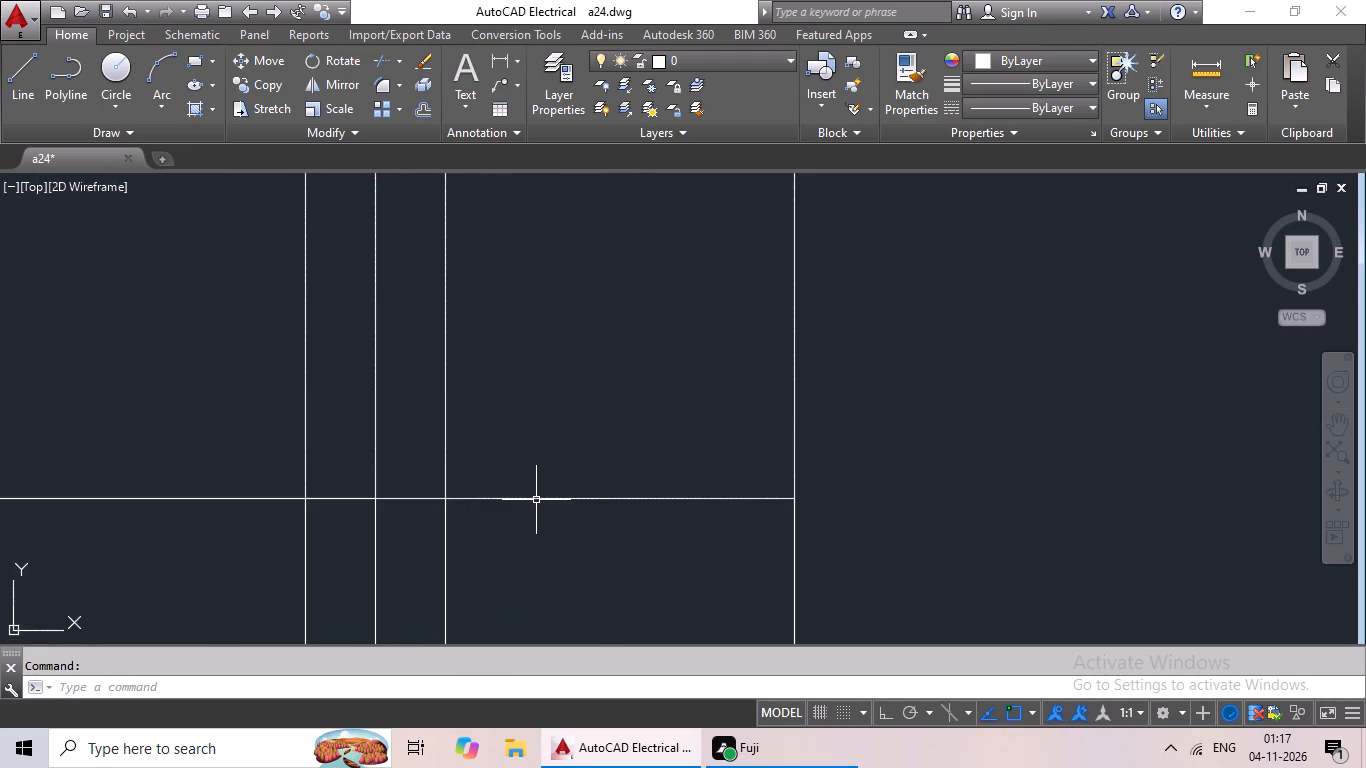
pyautogui.click(537, 499)
# Add to the selection the horizontal opening mark crossing the section in the central dividing wall between the upper rooms.
pyautogui.scroll(-11, 572, 462)
pyautogui.moveTo(499, 473); pyautogui.dragTo(822, 502, button='middle')
pyautogui.scroll(-2, 828, 499)
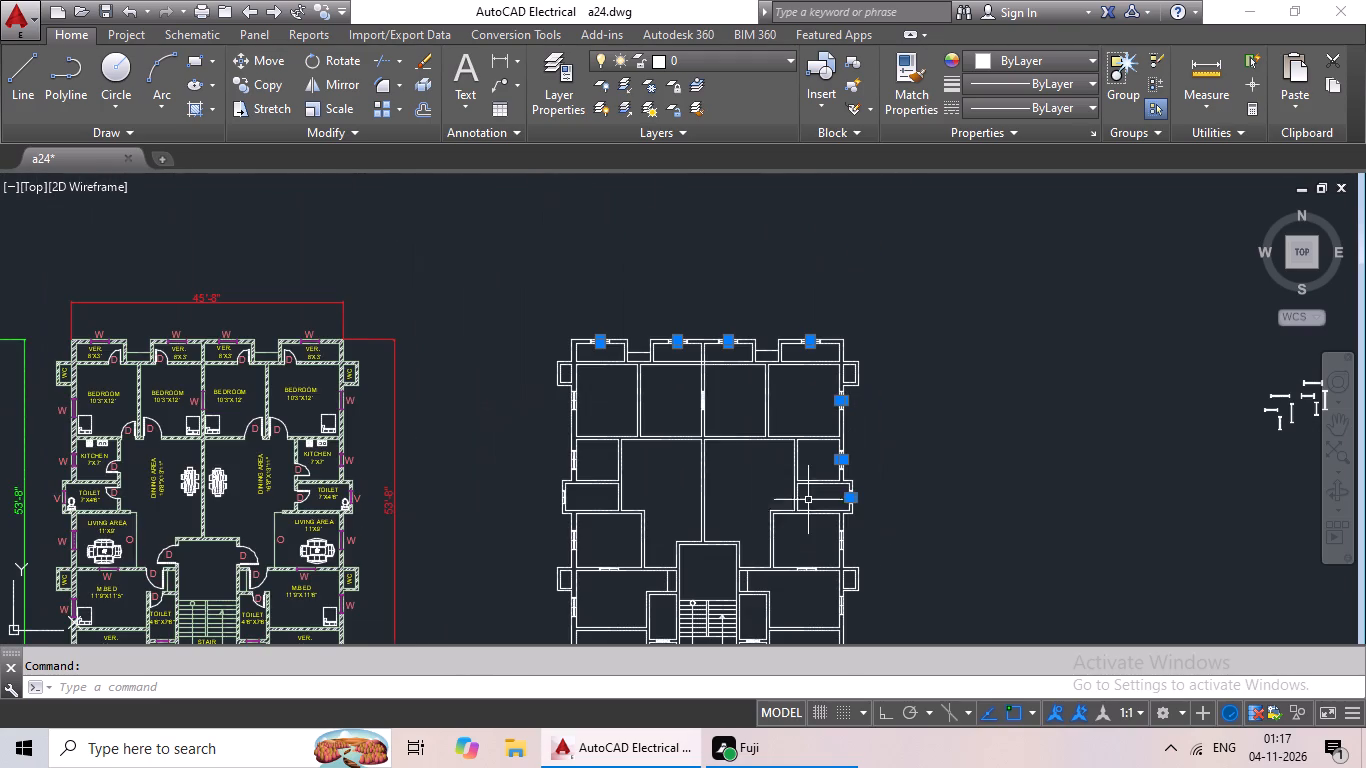
pyautogui.scroll(5, 689, 396)
pyautogui.scroll(5, 827, 429)
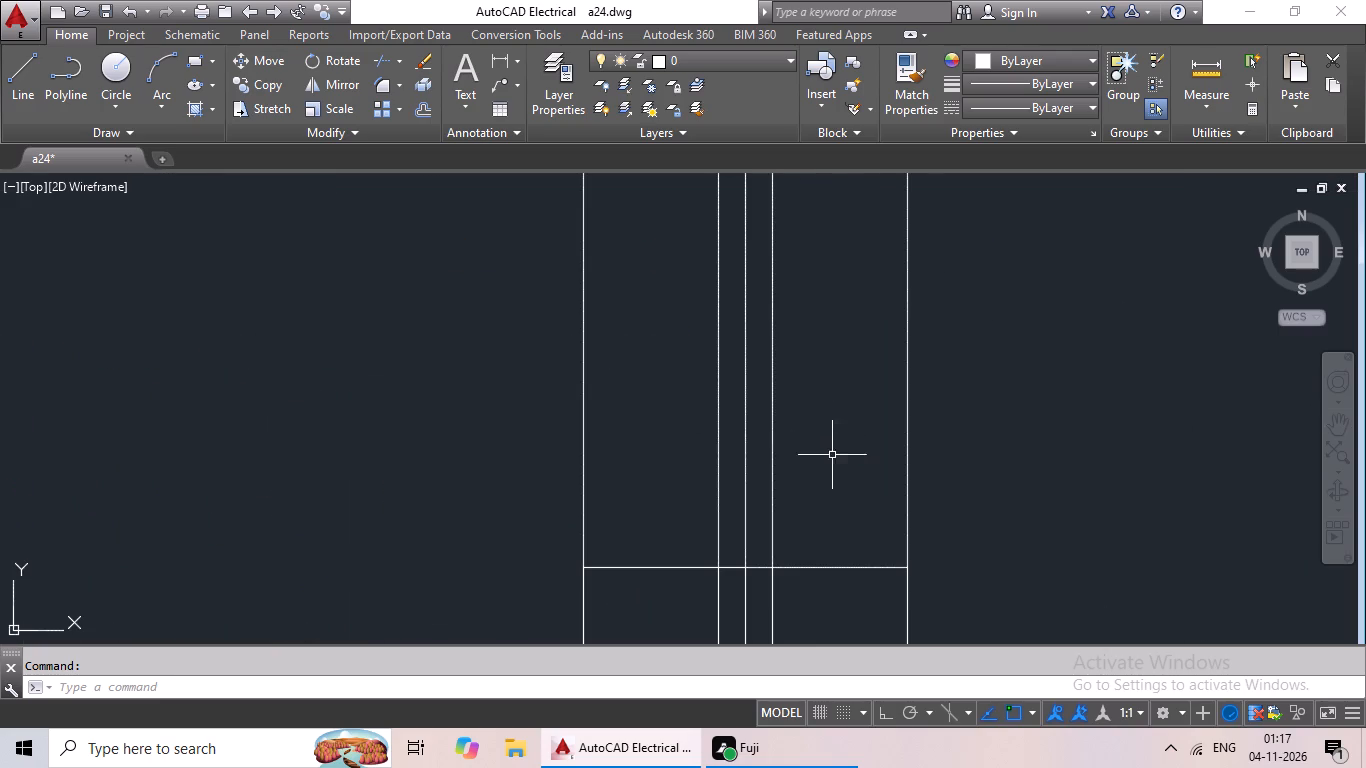
pyautogui.moveTo(829, 473); pyautogui.dragTo(814, 332, button='middle')
pyautogui.click(819, 429)
# Add to the selection the horizontal opening marks crossing the upper two sections in the plan's left outer wall.
pyautogui.scroll(-5, 824, 427)
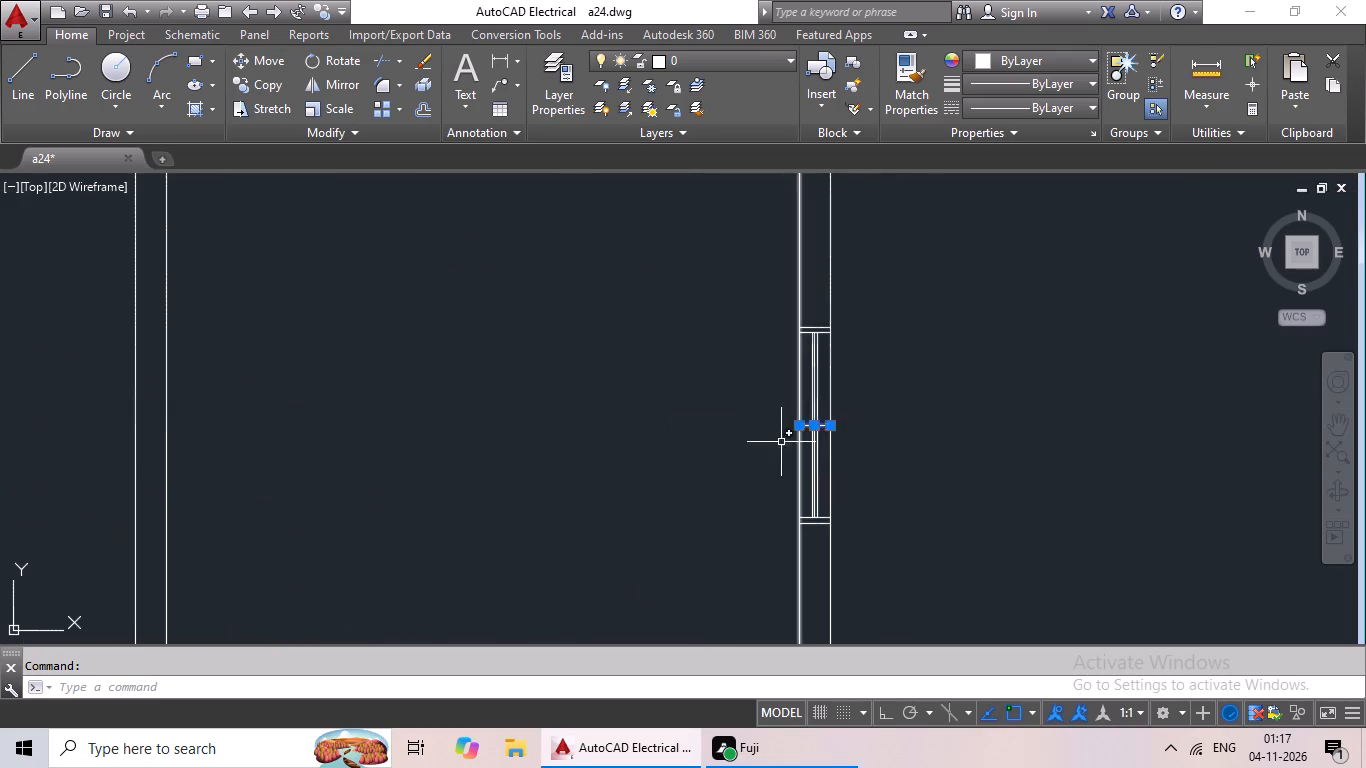
pyautogui.scroll(-4, 755, 442)
pyautogui.scroll(3, 563, 444)
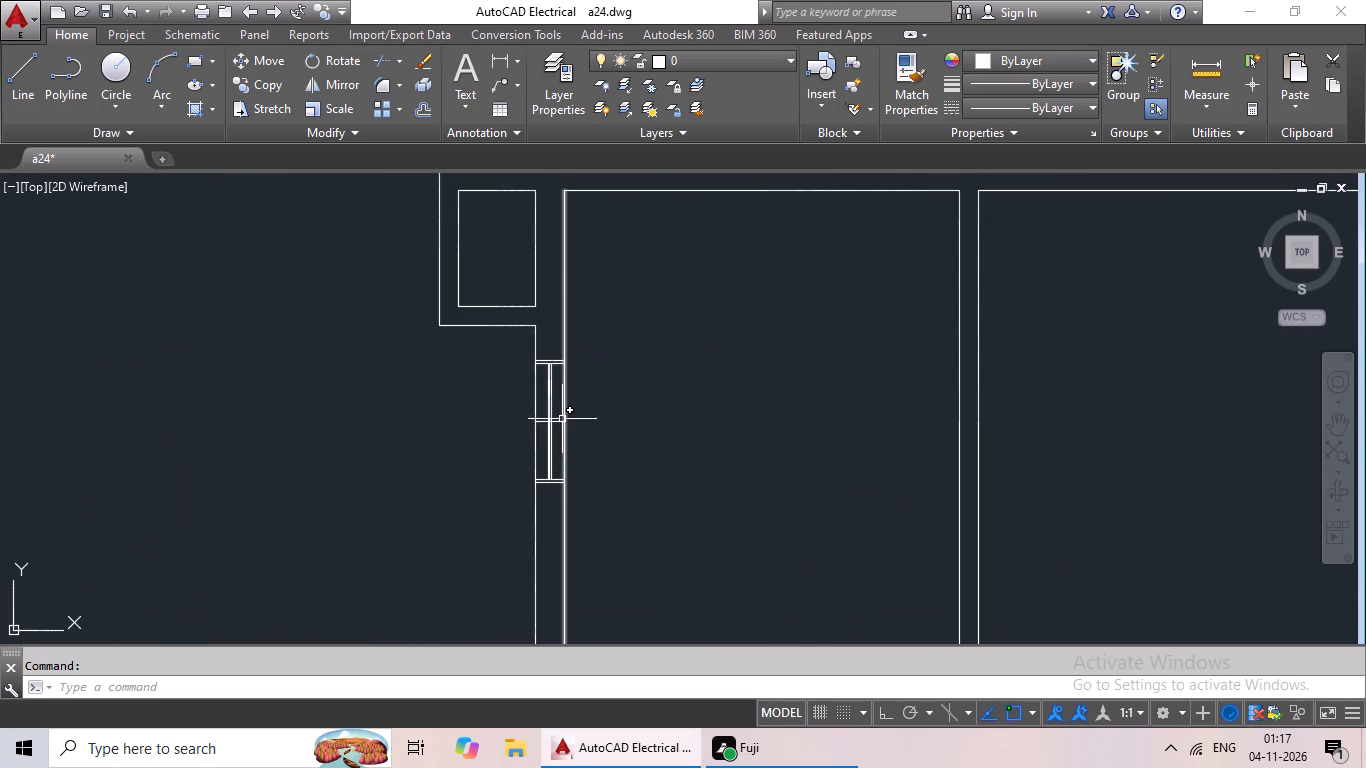
pyautogui.scroll(4, 561, 418)
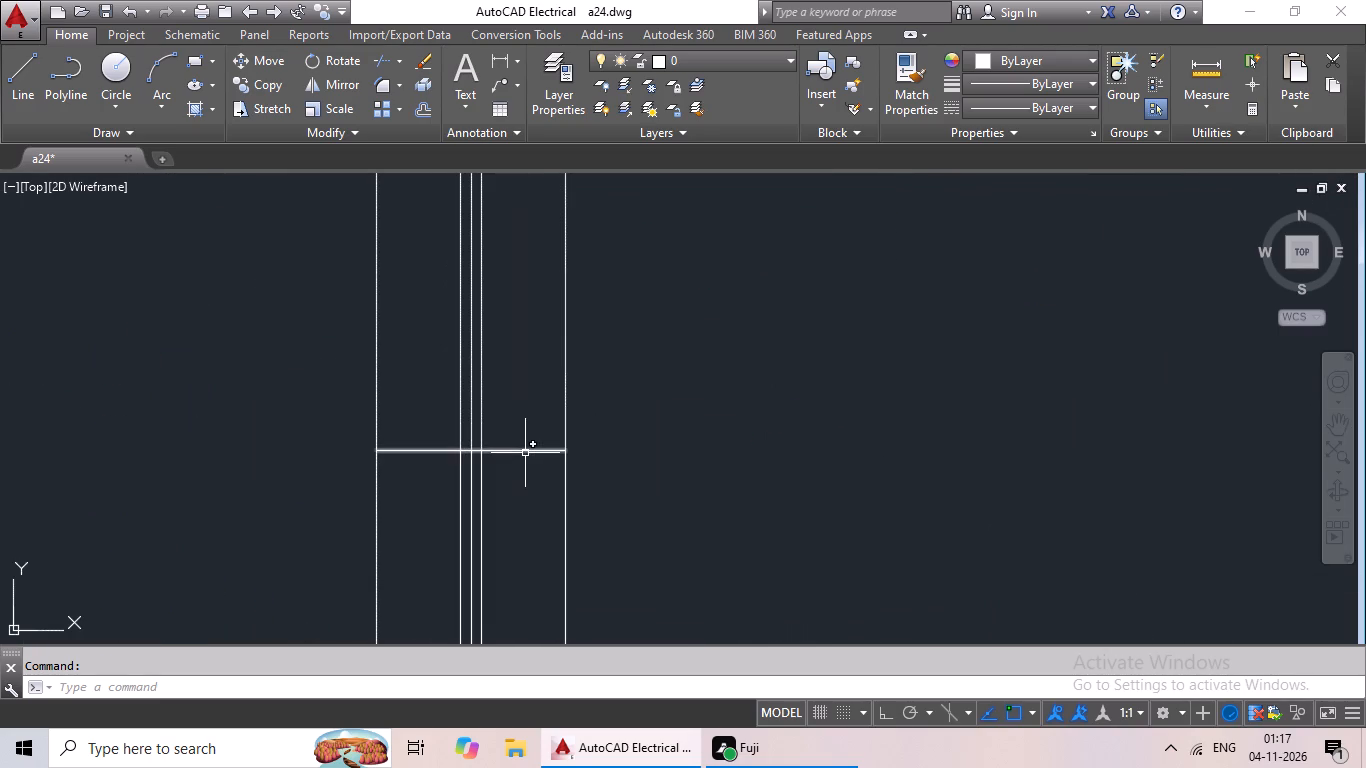
pyautogui.click(527, 451)
pyautogui.scroll(-8, 545, 441)
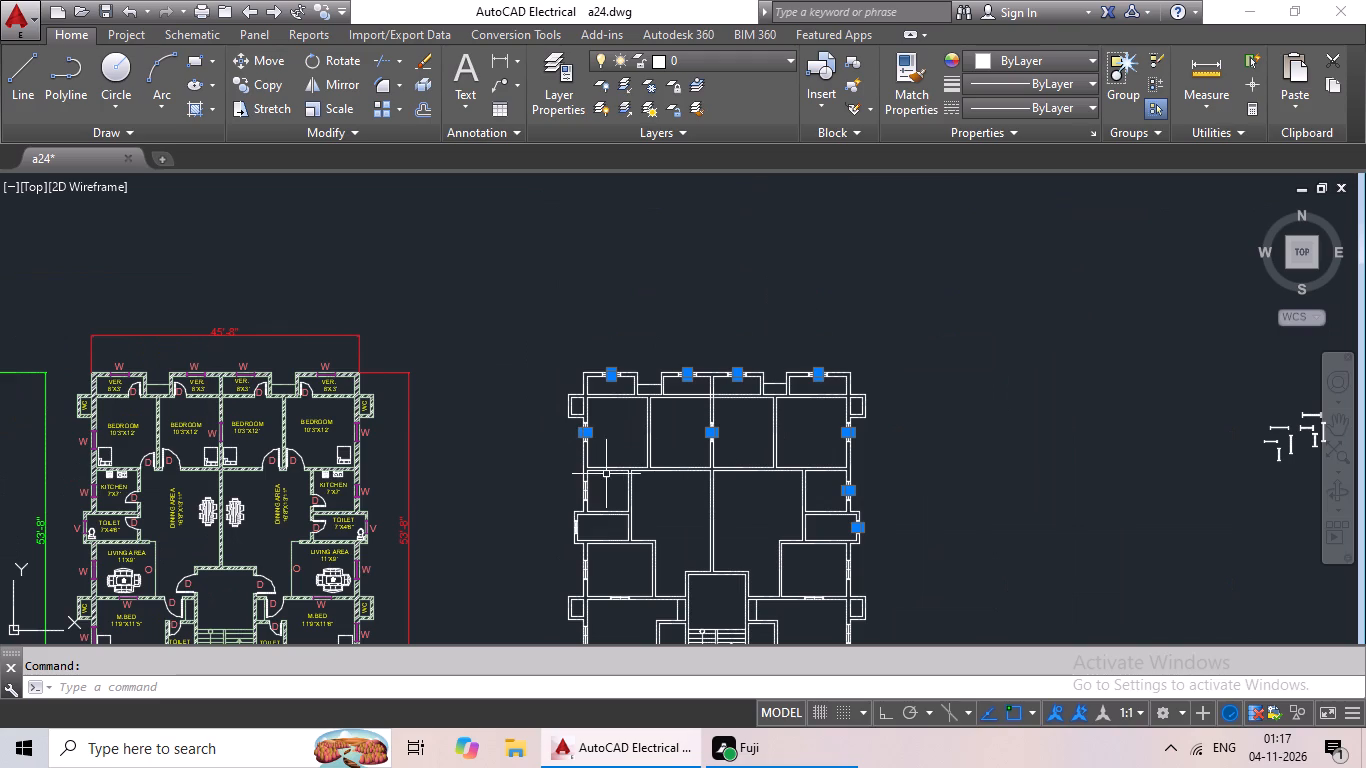
pyautogui.scroll(-1, 584, 481)
pyautogui.scroll(4, 562, 502)
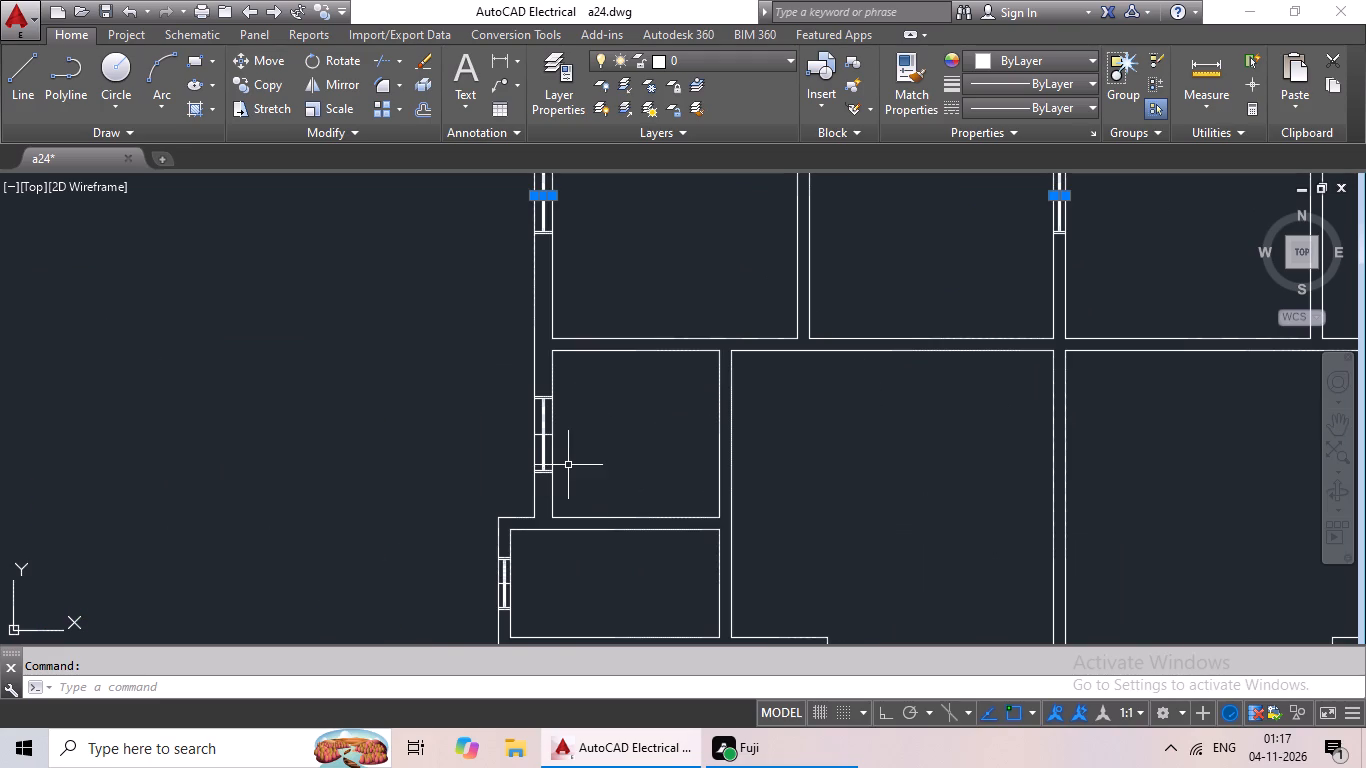
pyautogui.scroll(4, 548, 438)
pyautogui.click(549, 431)
# Add to the selection the marks in the left projecting bay, the outer wall below it, and the horizontal inner wall beneath that room.
pyautogui.scroll(-5, 609, 415)
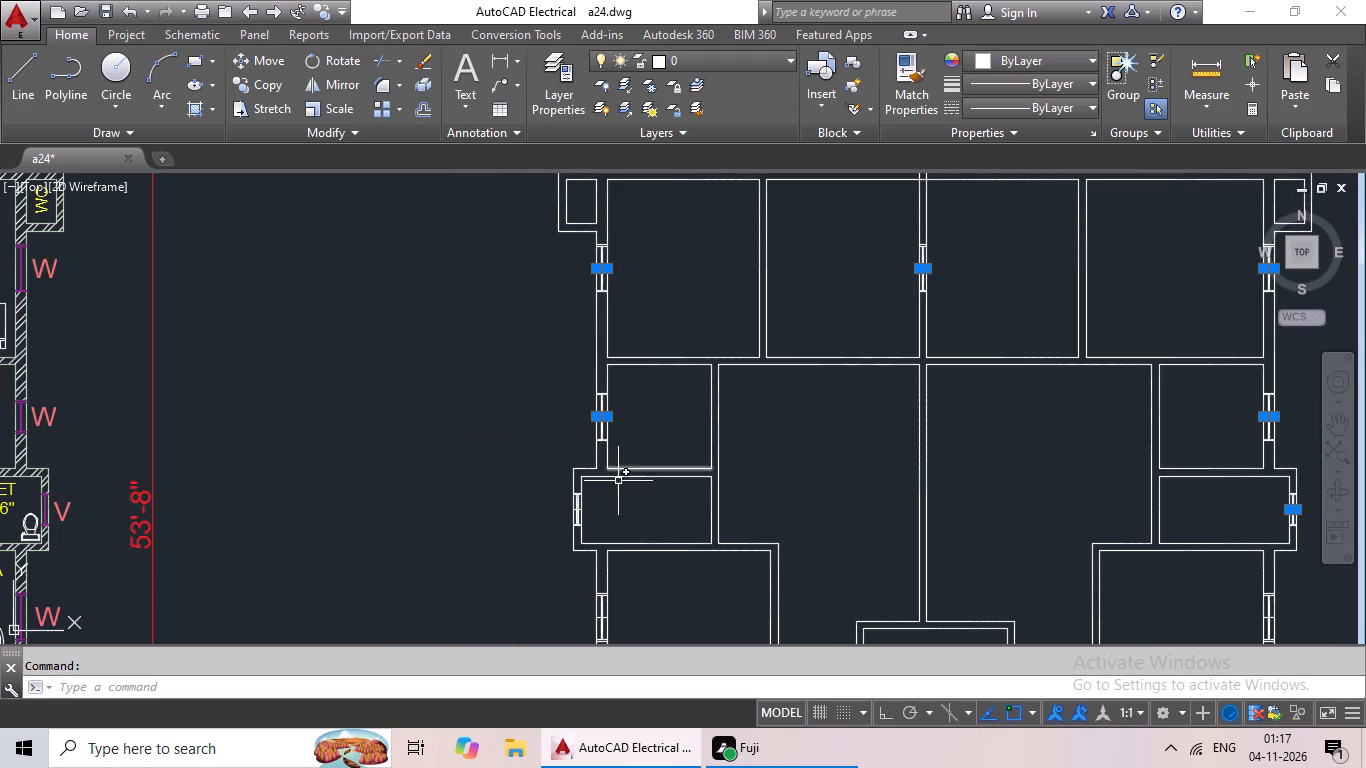
pyautogui.scroll(4, 600, 506)
pyautogui.moveTo(530, 528); pyautogui.dragTo(627, 419, button='middle')
pyautogui.scroll(2, 523, 460)
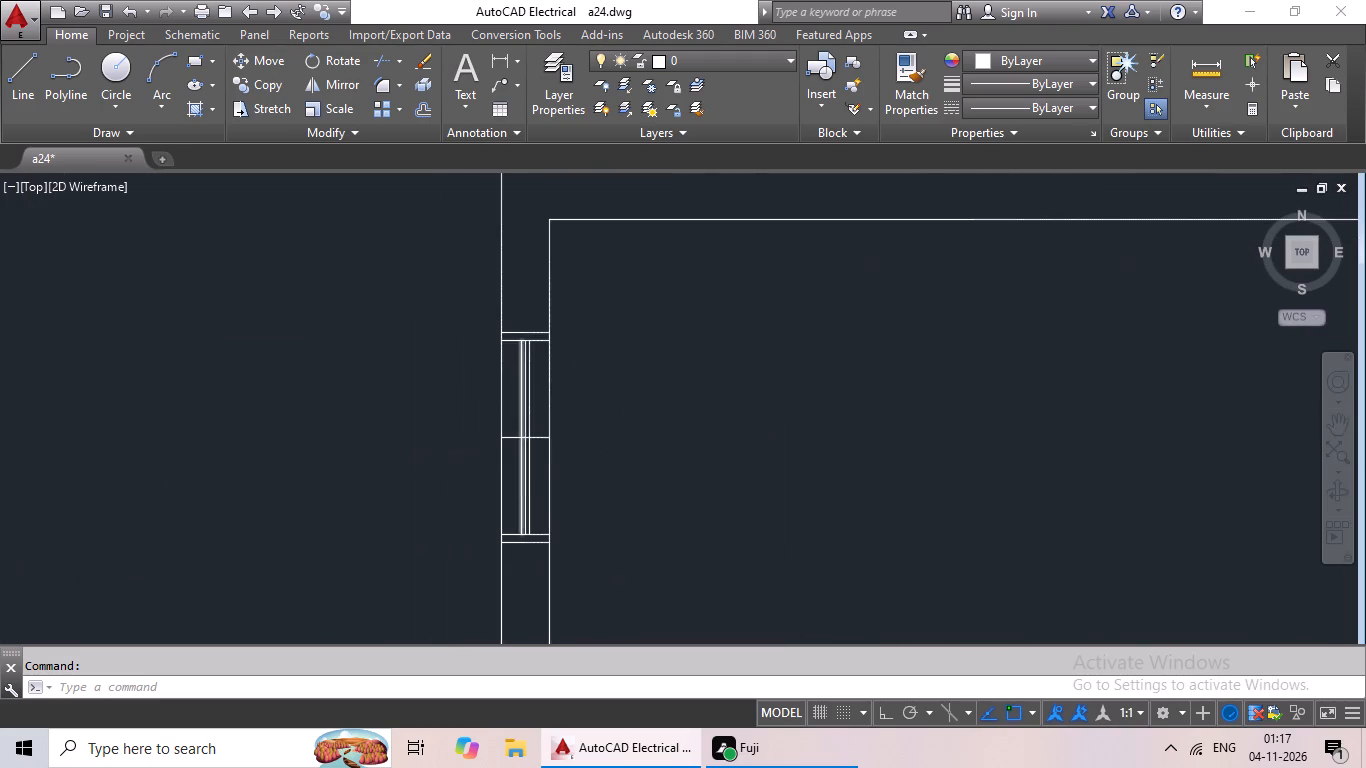
pyautogui.scroll(1, 523, 460)
pyautogui.click(585, 370)
pyautogui.scroll(-5, 587, 370)
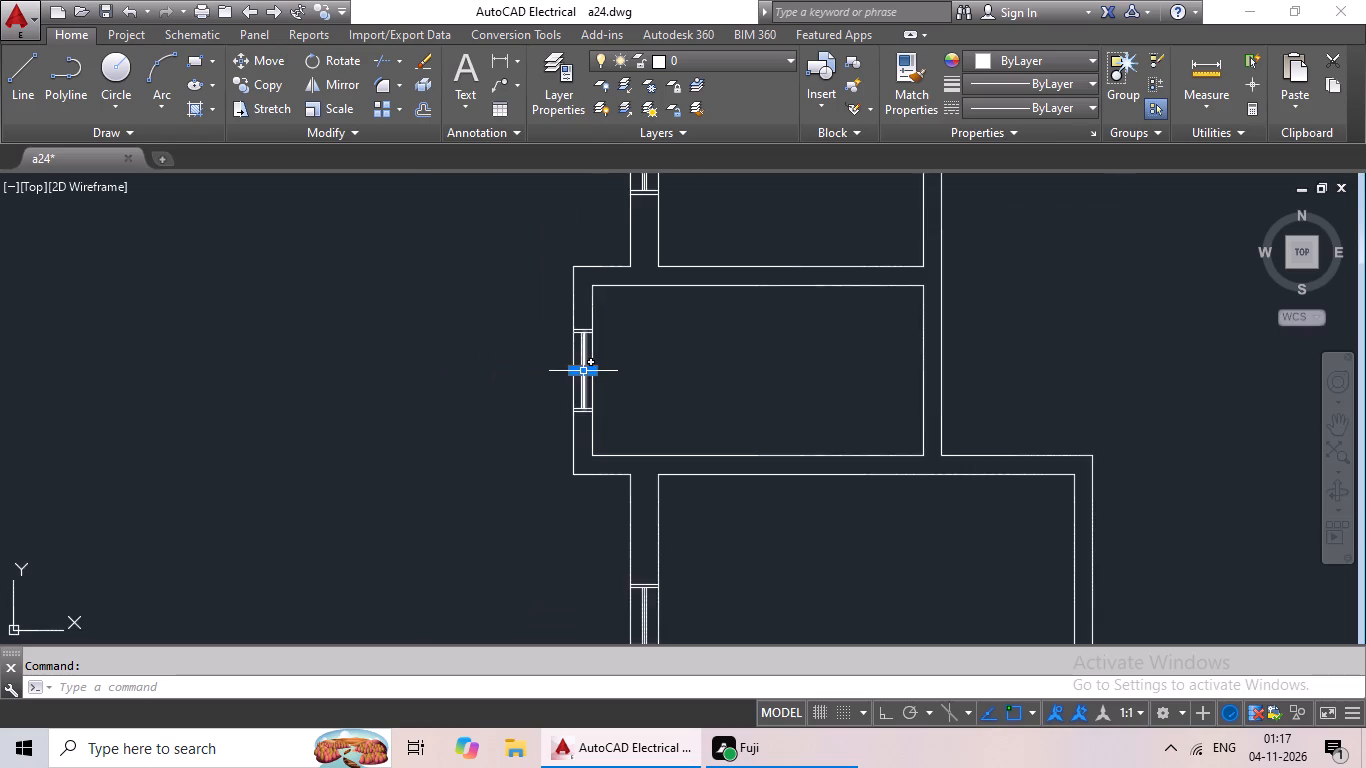
pyautogui.scroll(-4, 584, 366)
pyautogui.scroll(7, 596, 405)
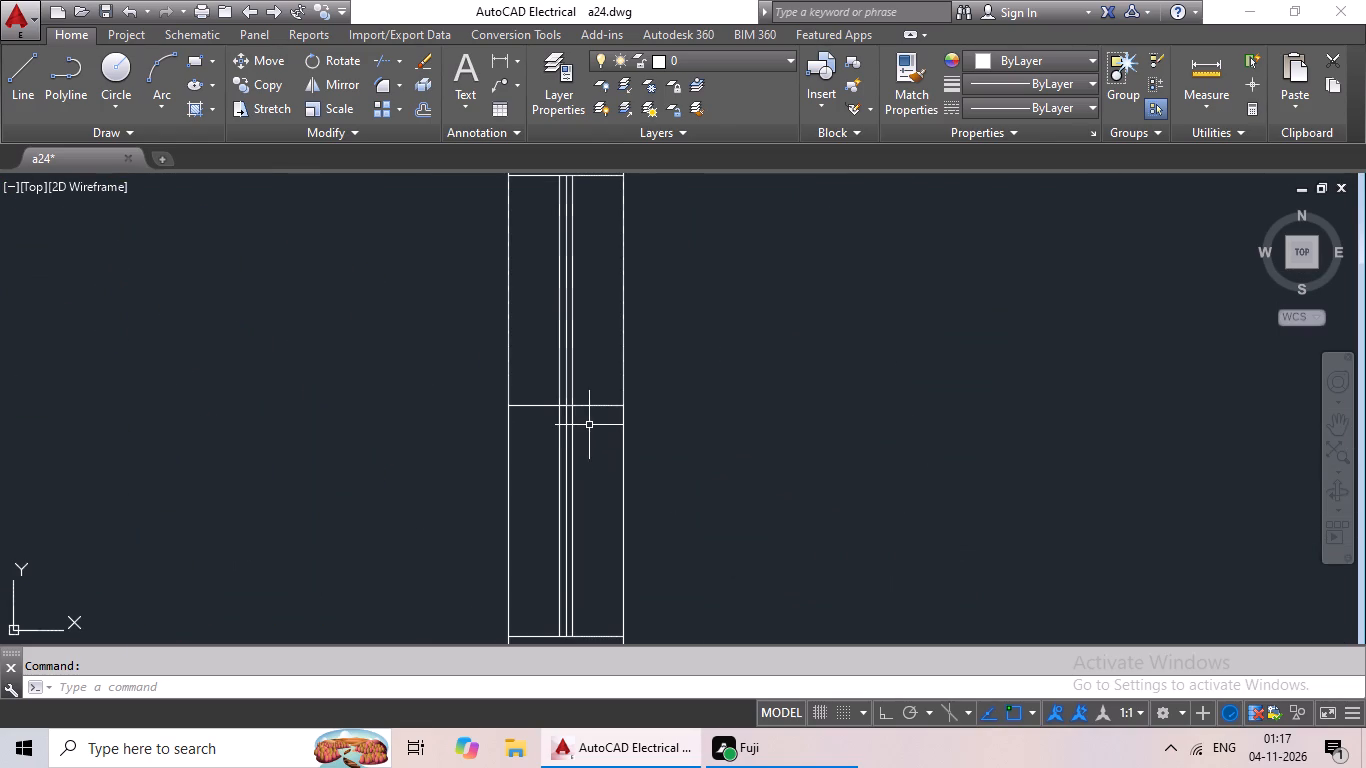
pyautogui.click(595, 408)
pyautogui.scroll(-5, 621, 407)
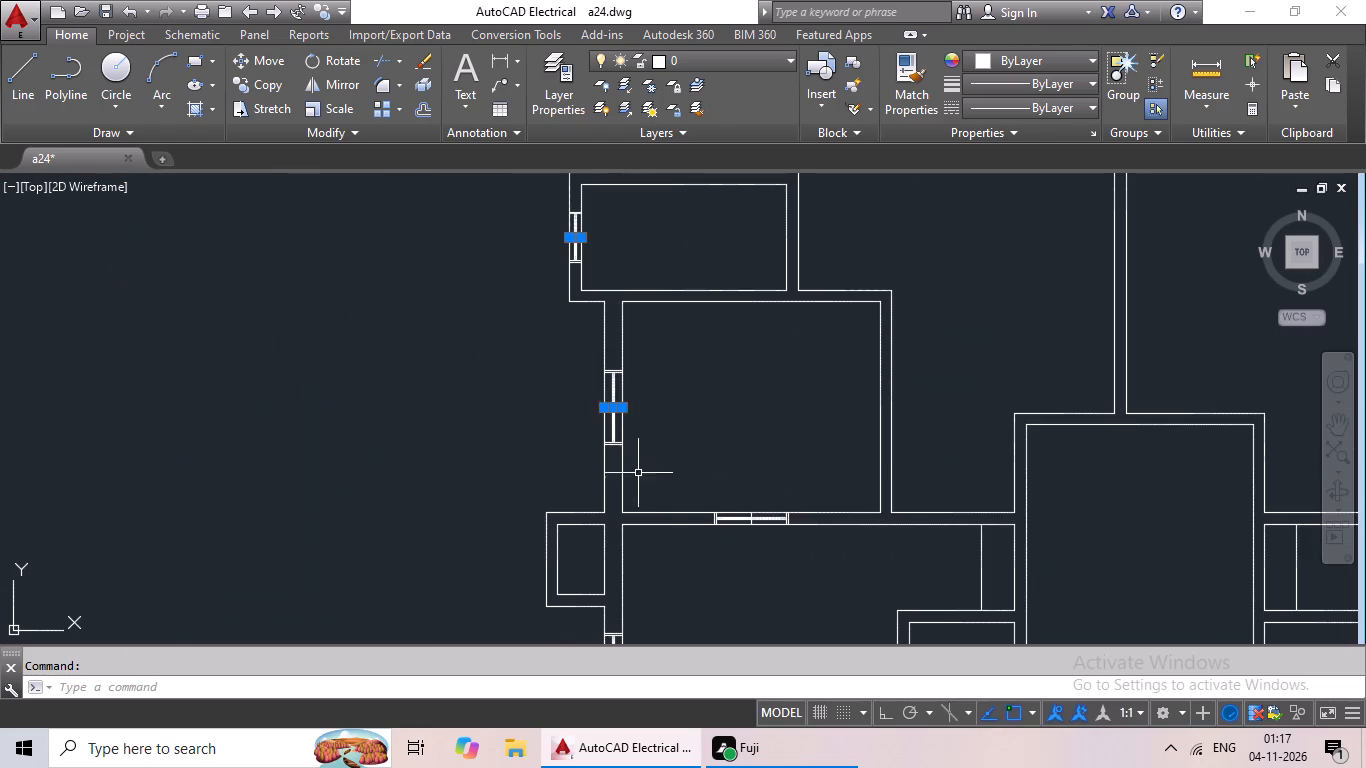
pyautogui.scroll(3, 746, 548)
pyautogui.scroll(2, 783, 452)
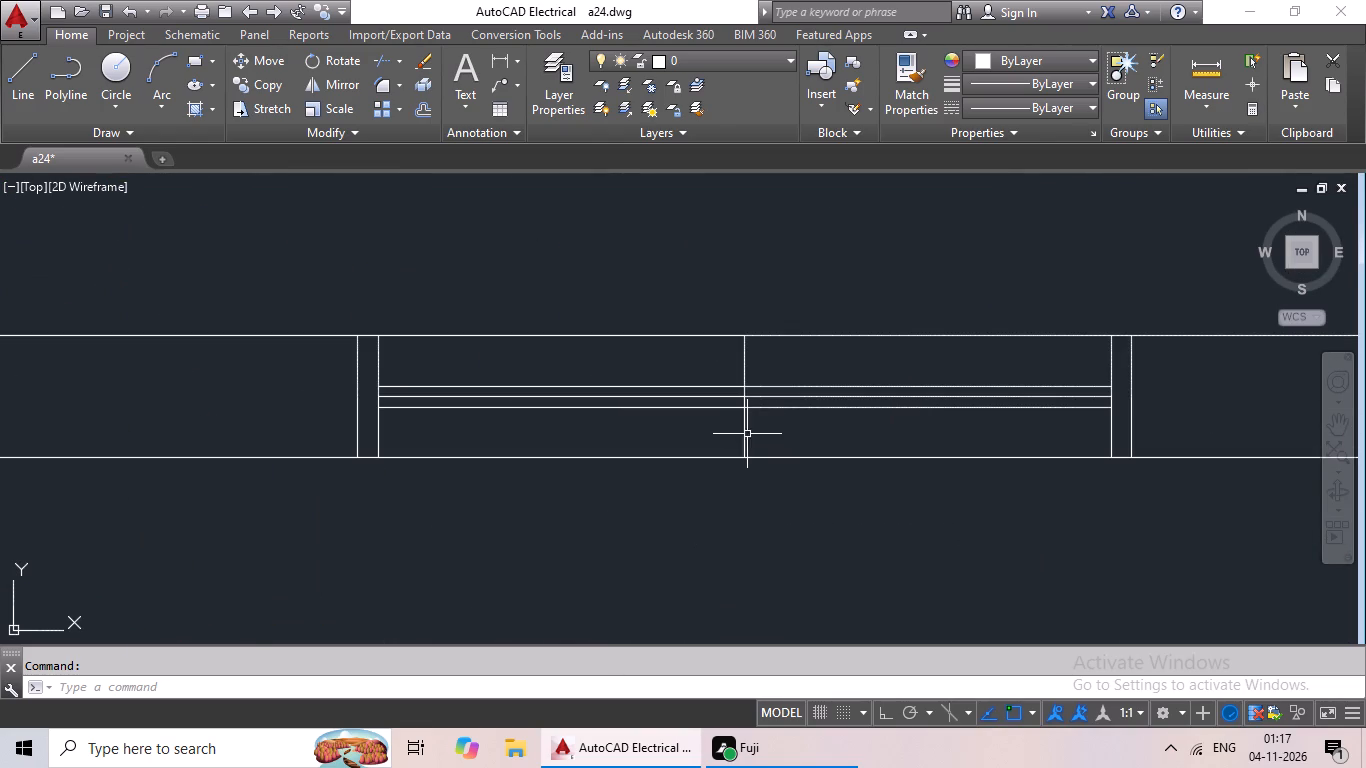
pyautogui.click(743, 437)
# Add to the selection the marks in the right outer wall below the bay, the adjoining horizontal inner wall, and the lowest right outer wall section.
pyautogui.scroll(-5, 742, 438)
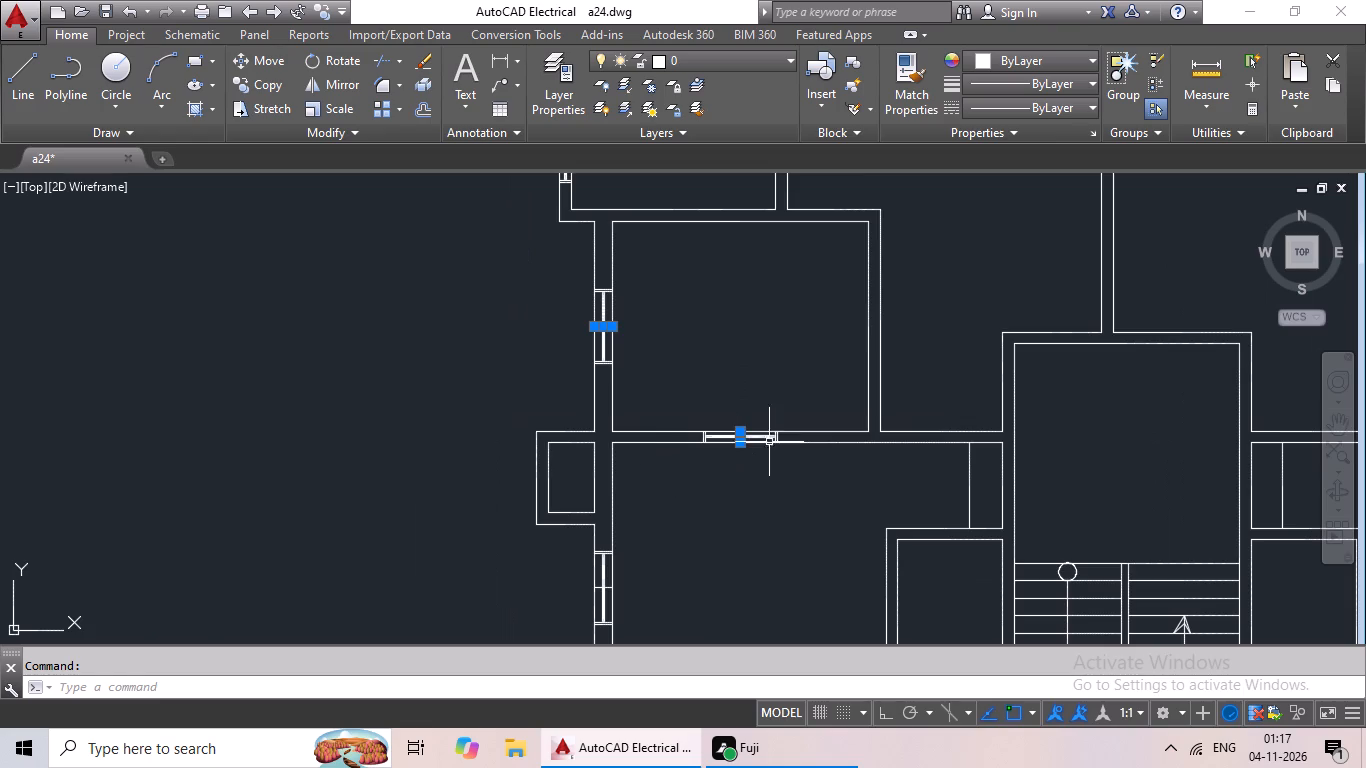
pyautogui.scroll(-3, 772, 527)
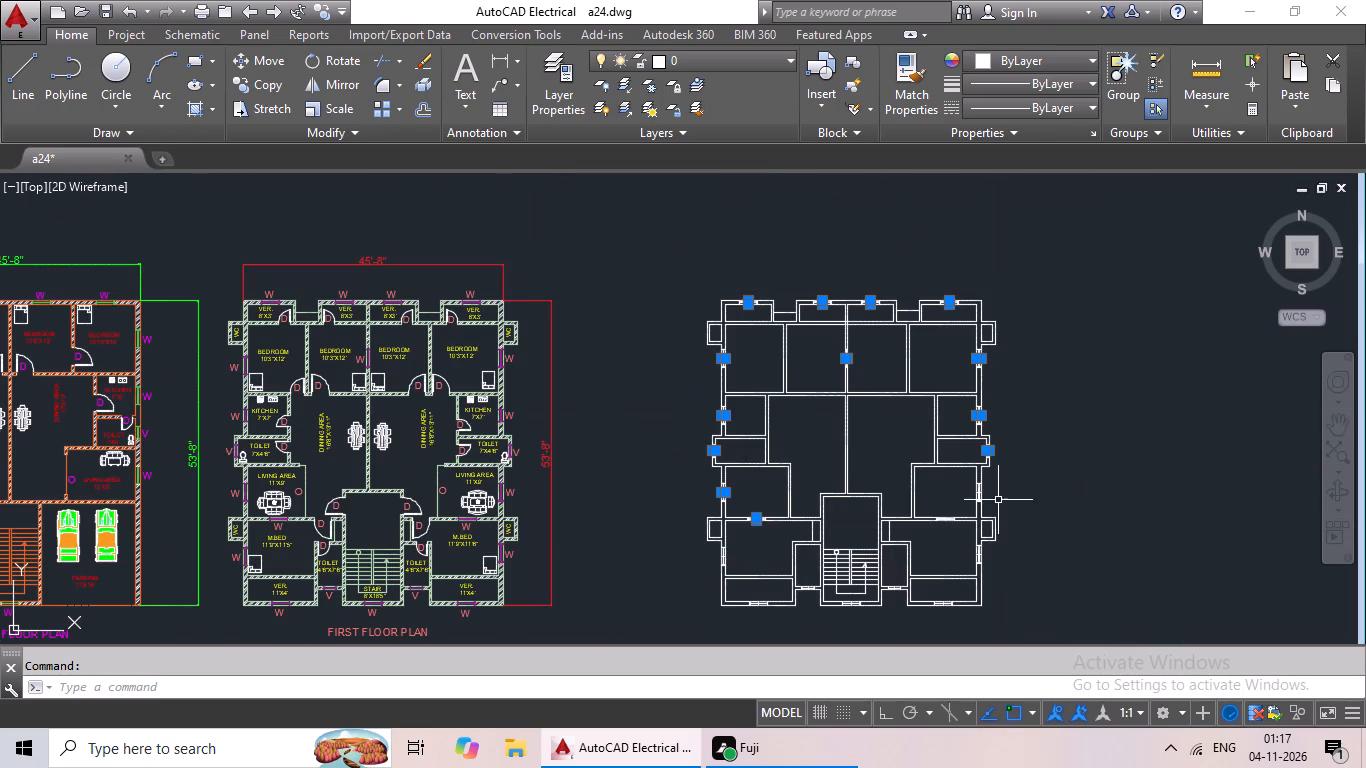
pyautogui.scroll(5, 992, 499)
pyautogui.scroll(3, 884, 474)
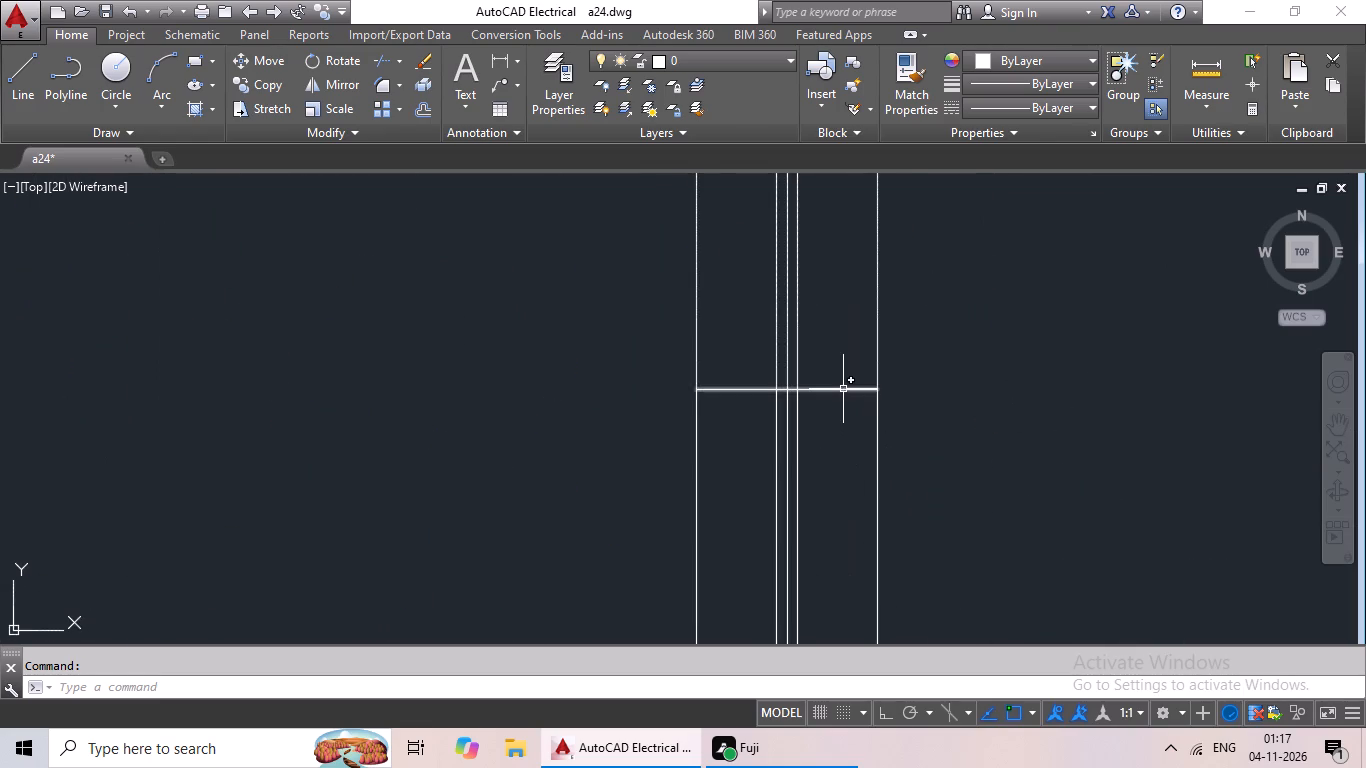
pyautogui.click(843, 389)
pyautogui.scroll(-5, 843, 389)
pyautogui.scroll(4, 676, 533)
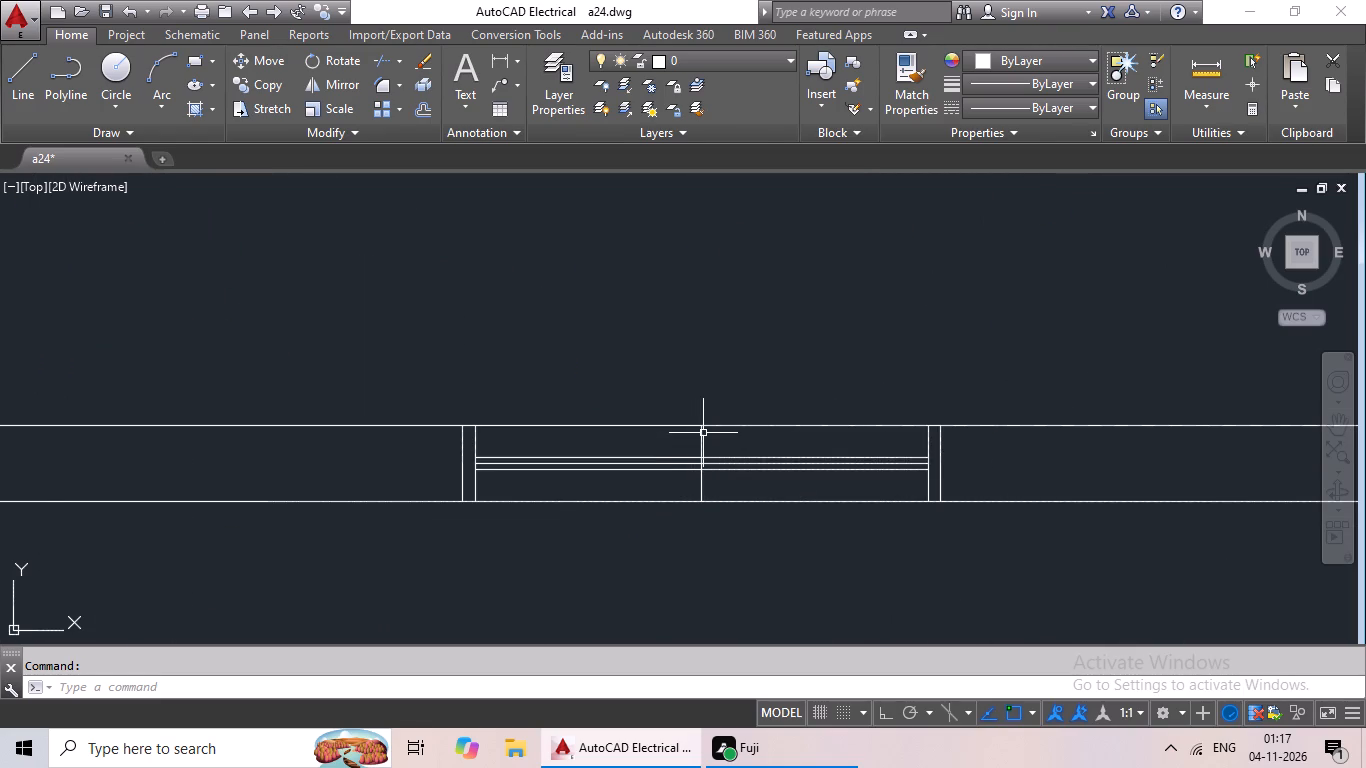
pyautogui.click(703, 437)
pyautogui.scroll(-5, 788, 390)
pyautogui.scroll(3, 889, 525)
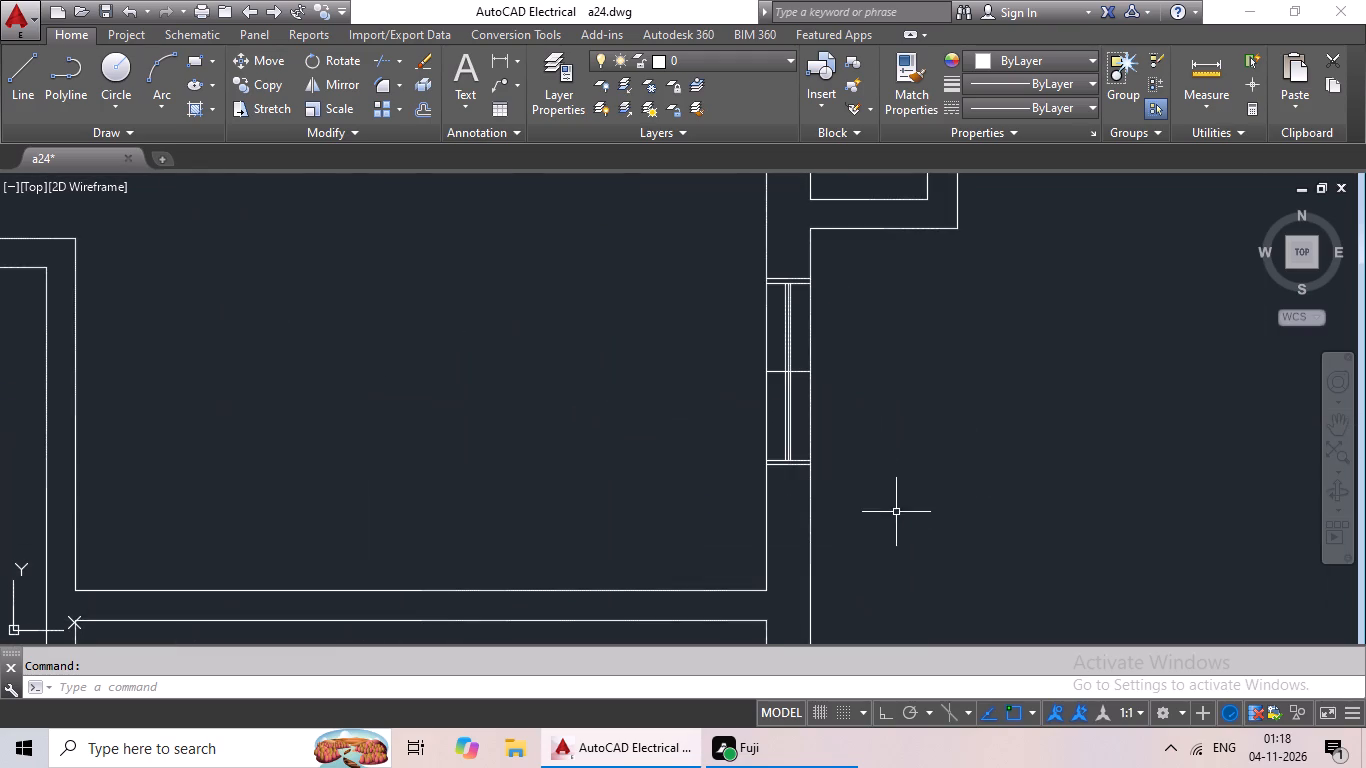
pyautogui.scroll(4, 804, 390)
pyautogui.click(821, 273)
# Add to the selection the vertical opening marks in the bottom-right outer wall, the short wall right of the stairs, and the wall below the stairs.
pyautogui.scroll(-2, 821, 274)
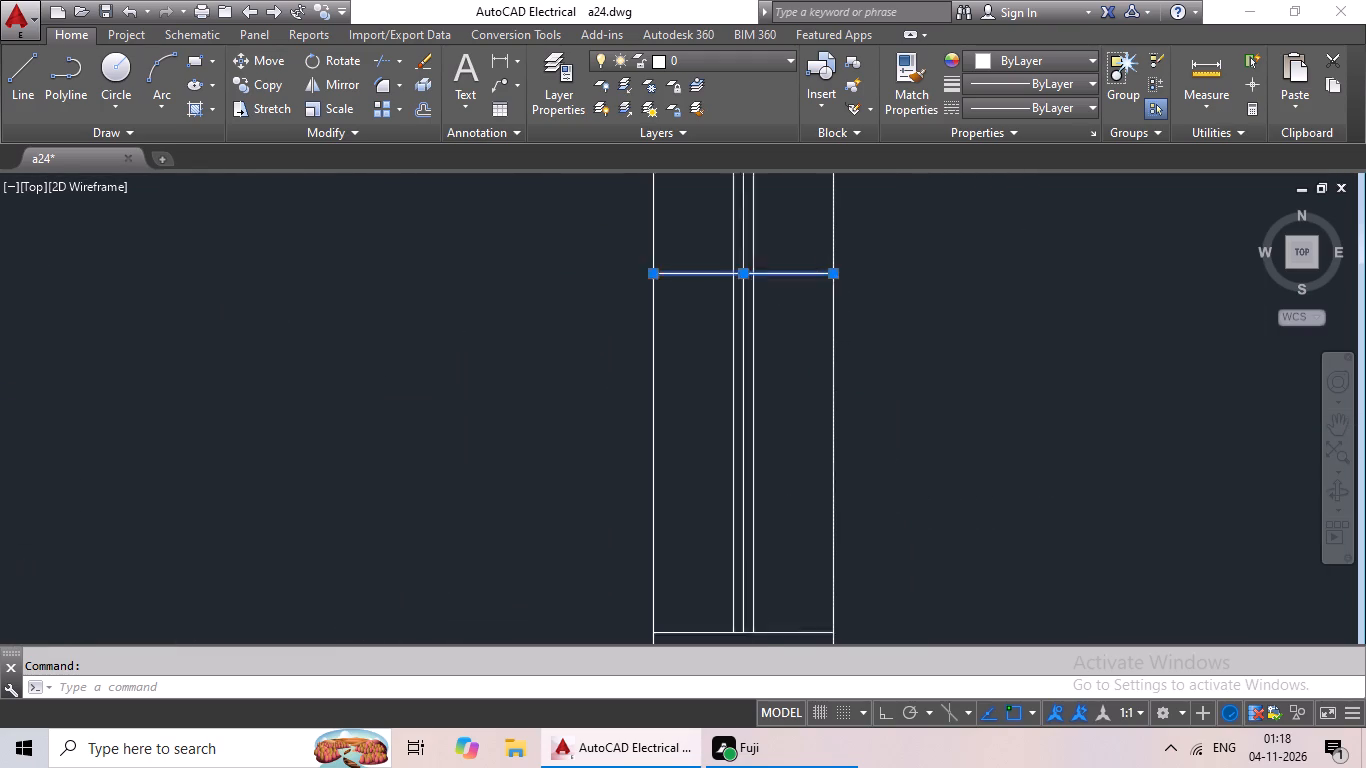
pyautogui.scroll(-3, 821, 278)
pyautogui.scroll(-1, 755, 380)
pyautogui.scroll(4, 648, 515)
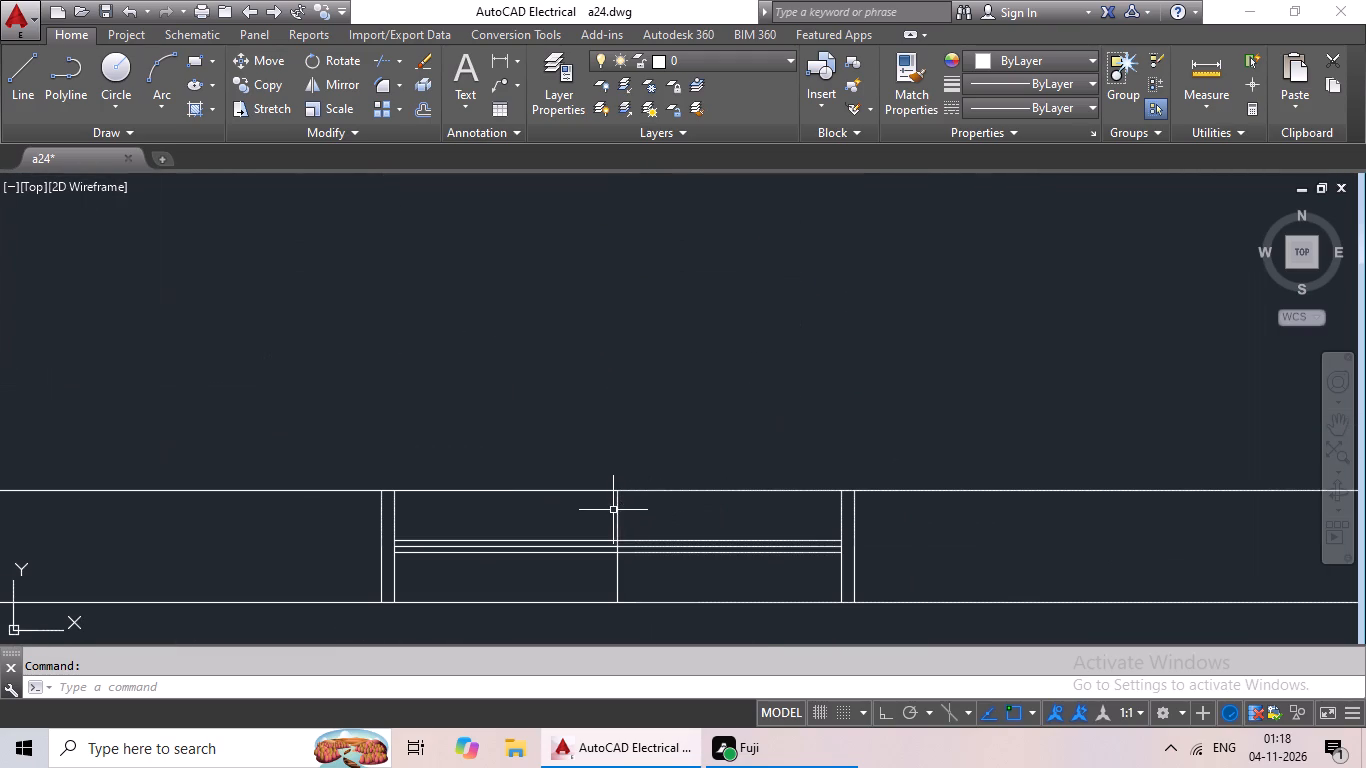
pyautogui.click(619, 508)
pyautogui.scroll(-4, 717, 473)
pyautogui.scroll(4, 506, 430)
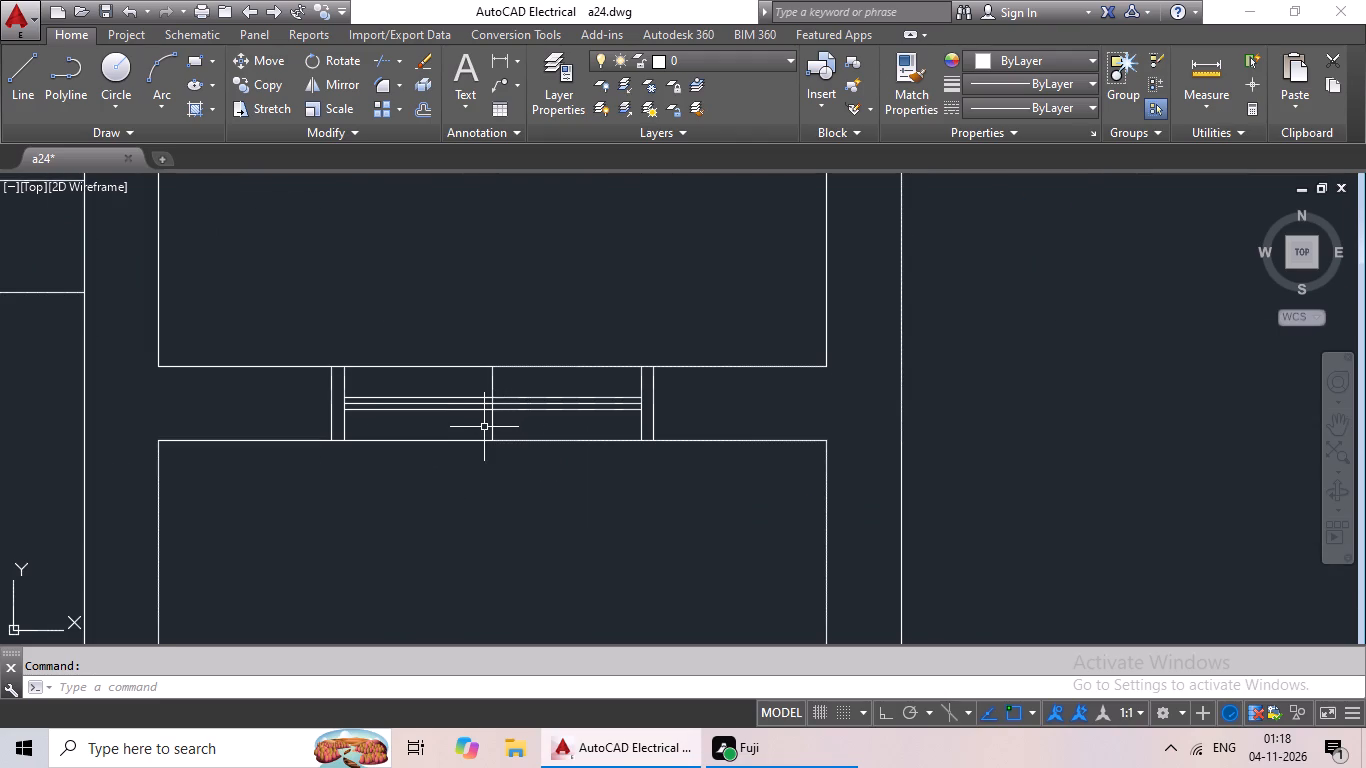
pyautogui.click(490, 422)
pyautogui.scroll(-4, 563, 431)
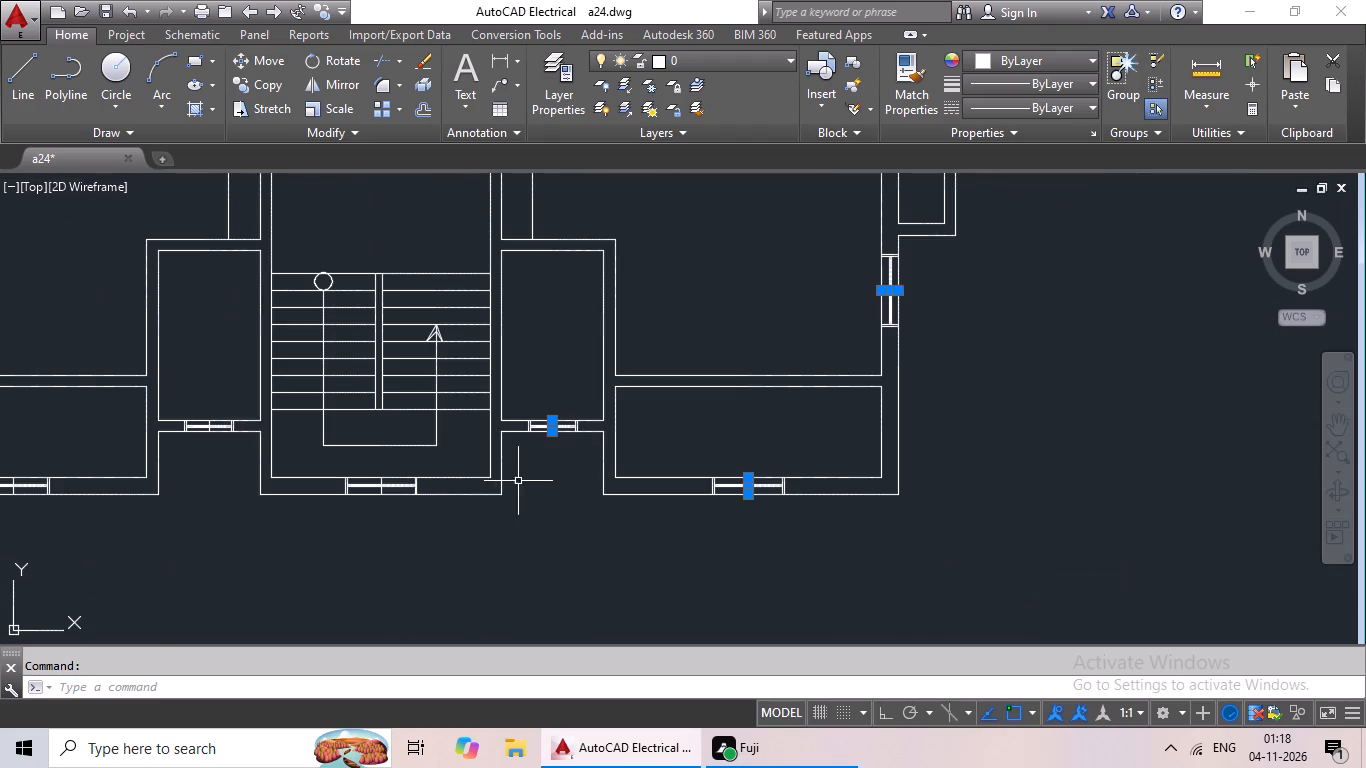
pyautogui.scroll(5, 394, 496)
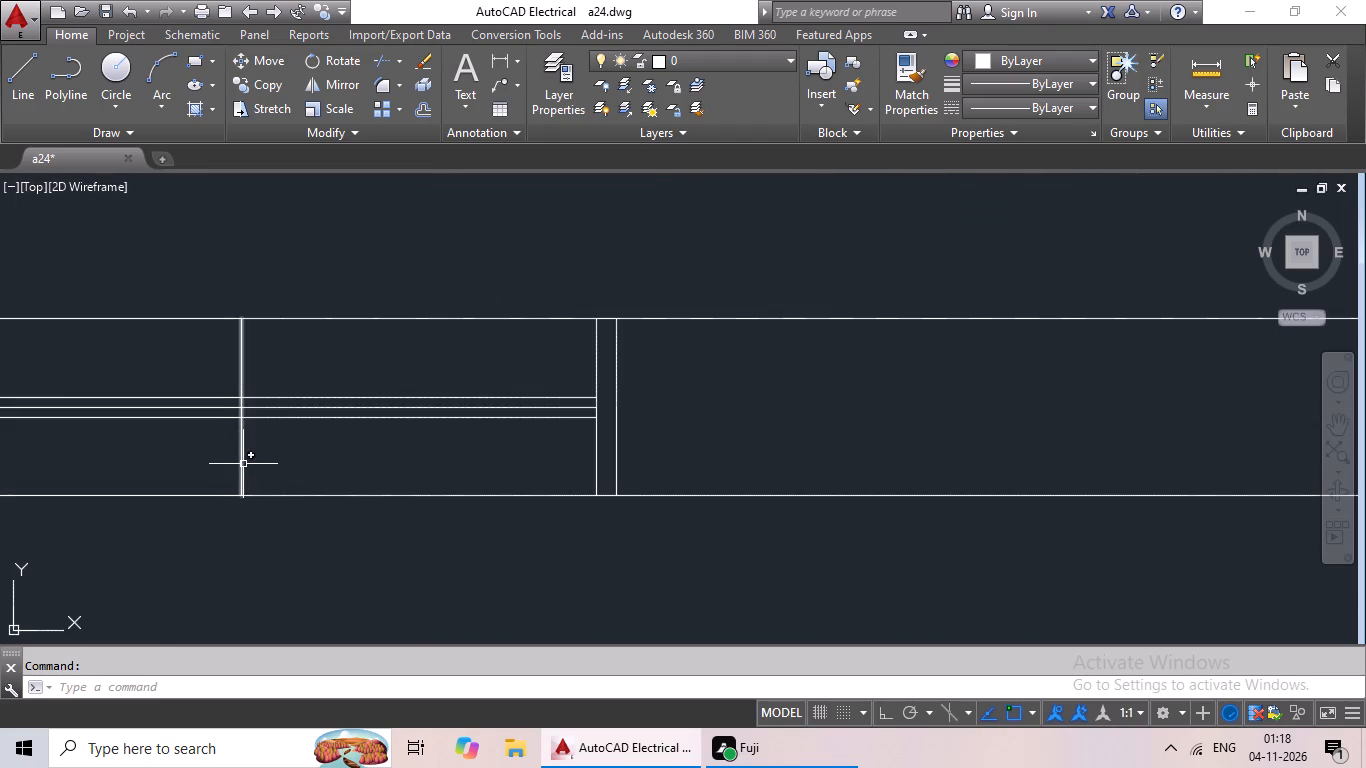
pyautogui.click(242, 463)
pyautogui.scroll(-3, 502, 469)
pyautogui.moveTo(507, 477); pyautogui.dragTo(983, 469, button='middle')
pyautogui.scroll(-2, 983, 469)
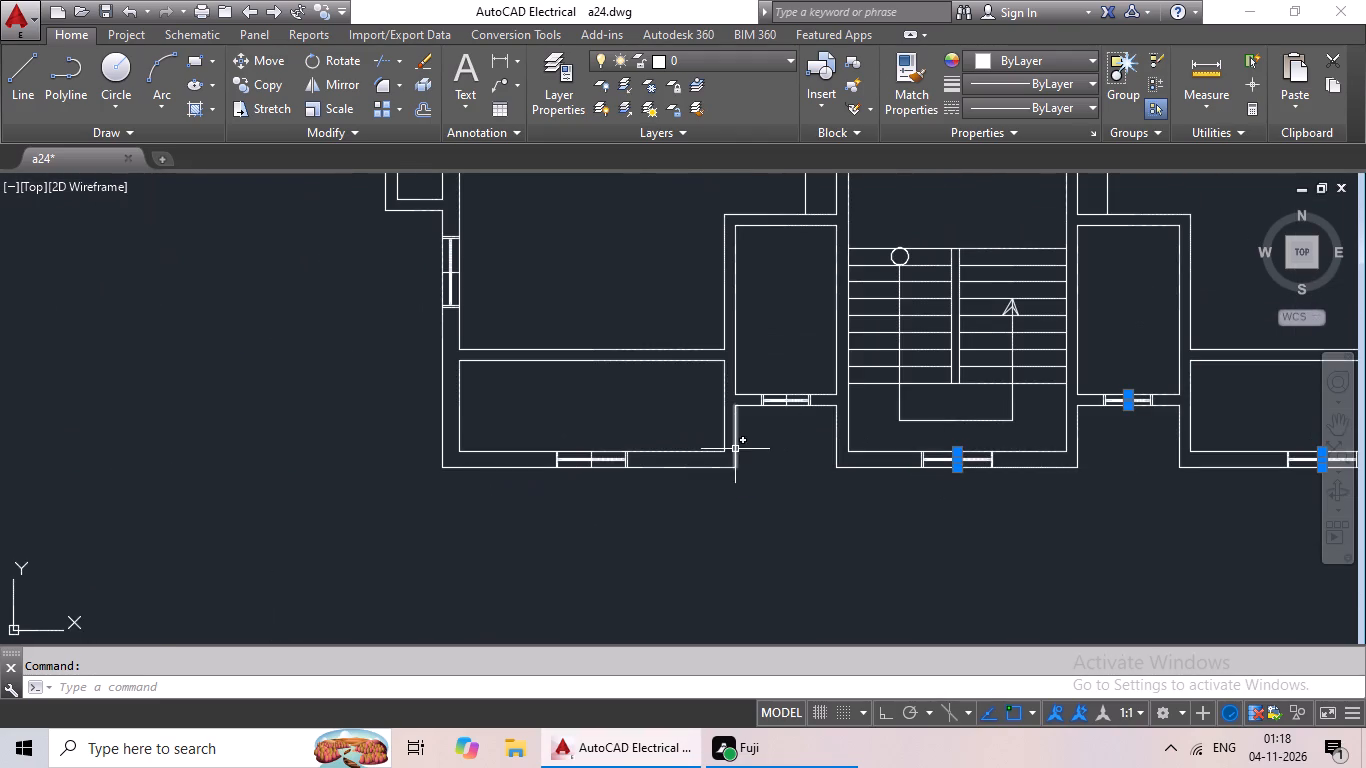
# Add the remaining marks in the plan's bottom-left walls and lower left outer wall to the selection, and erase all selected opening marks.
pyautogui.scroll(-1, 700, 446)
pyautogui.scroll(4, 763, 422)
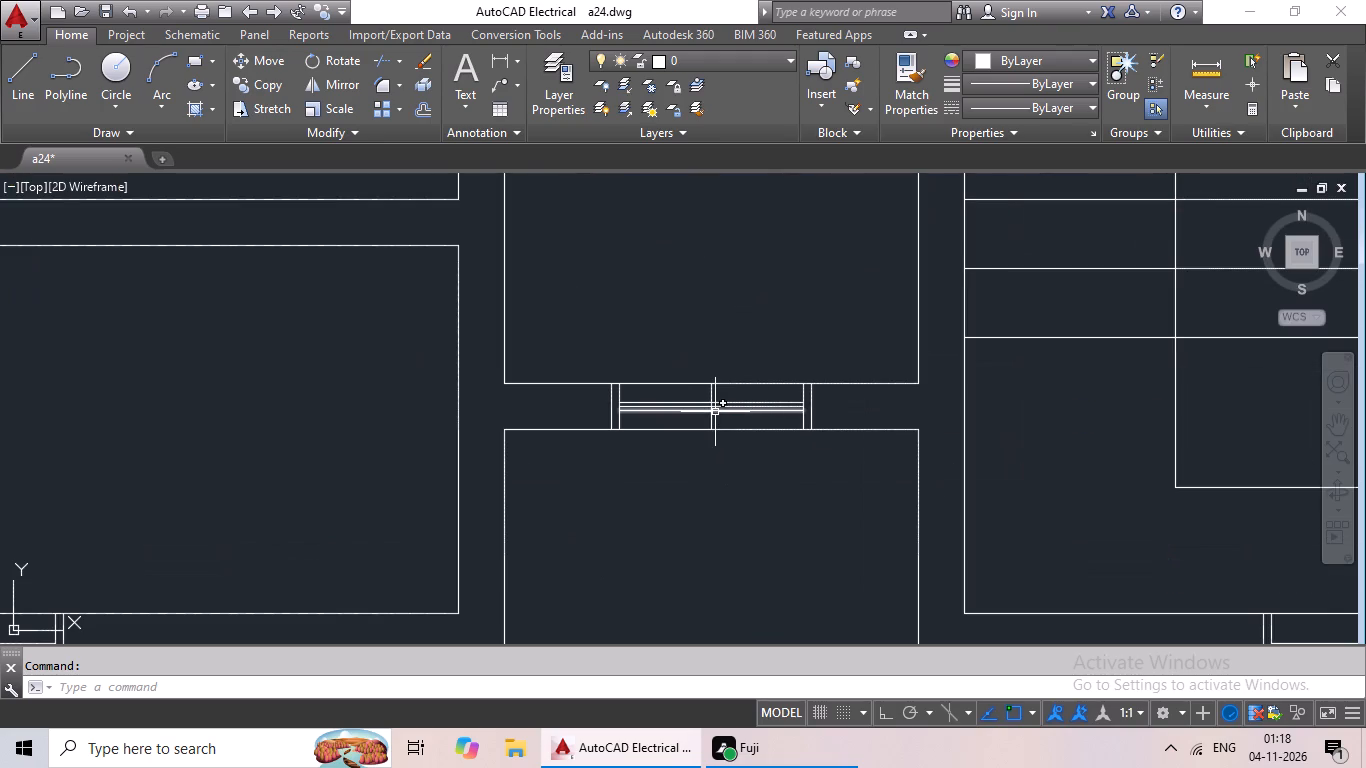
pyautogui.click(713, 417)
pyautogui.scroll(-3, 795, 465)
pyautogui.scroll(3, 623, 533)
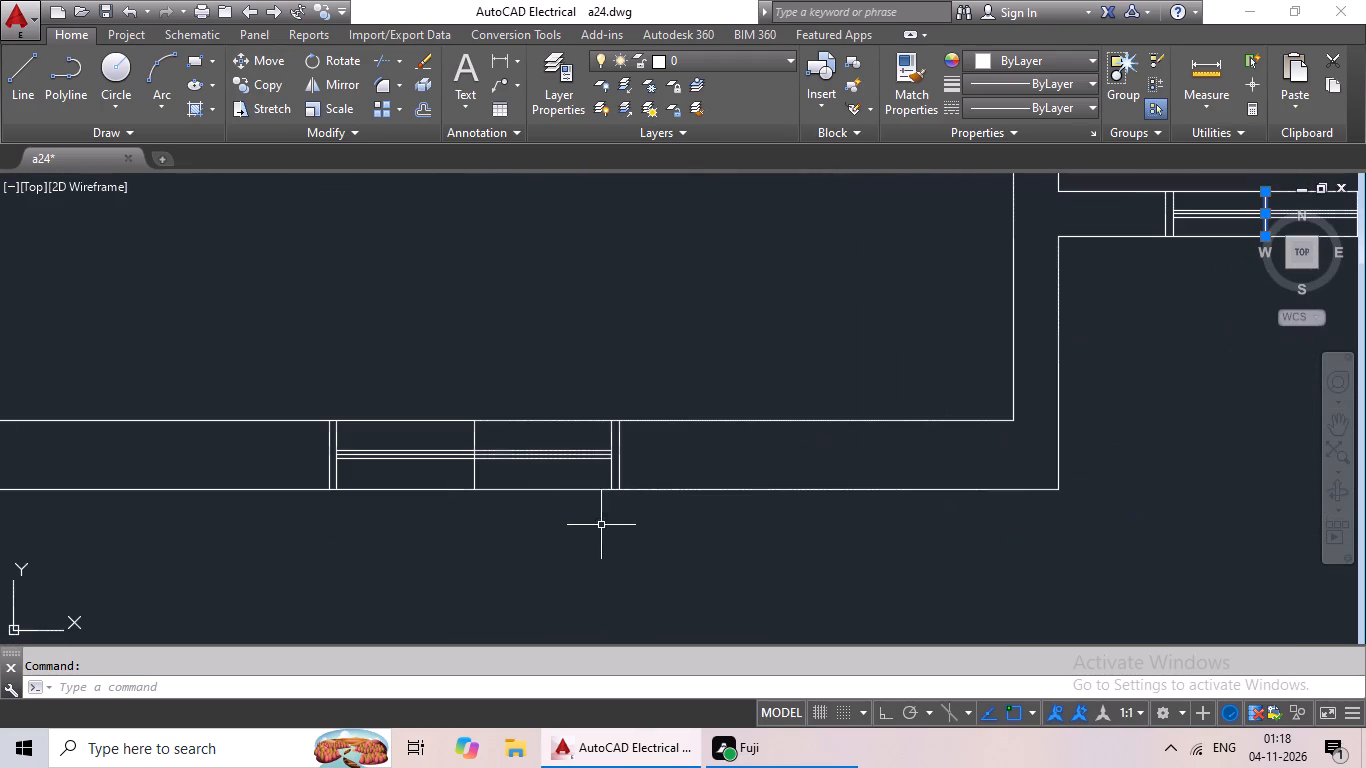
pyautogui.click(474, 474)
pyautogui.scroll(-2, 736, 431)
pyautogui.moveTo(720, 381); pyautogui.dragTo(734, 412, button='middle')
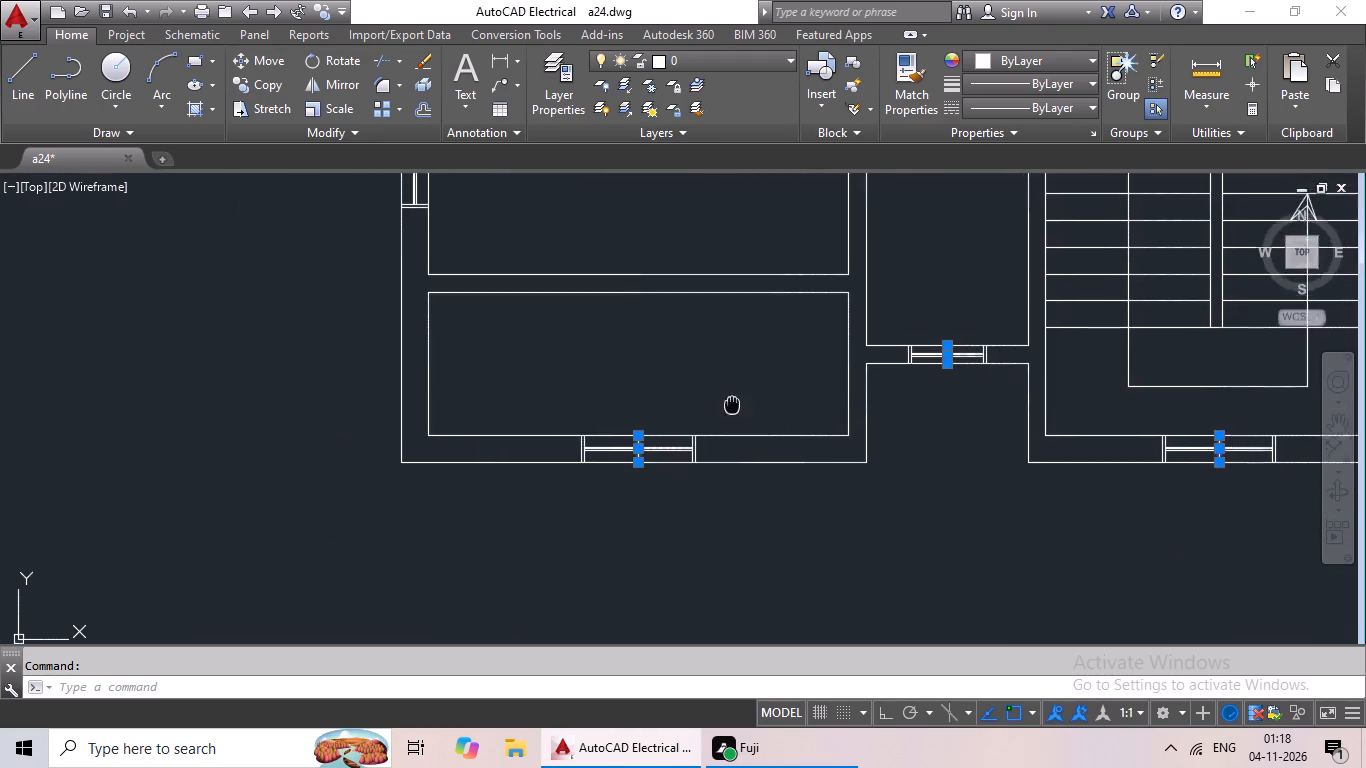
pyautogui.moveTo(734, 412); pyautogui.dragTo(775, 555, button='middle')
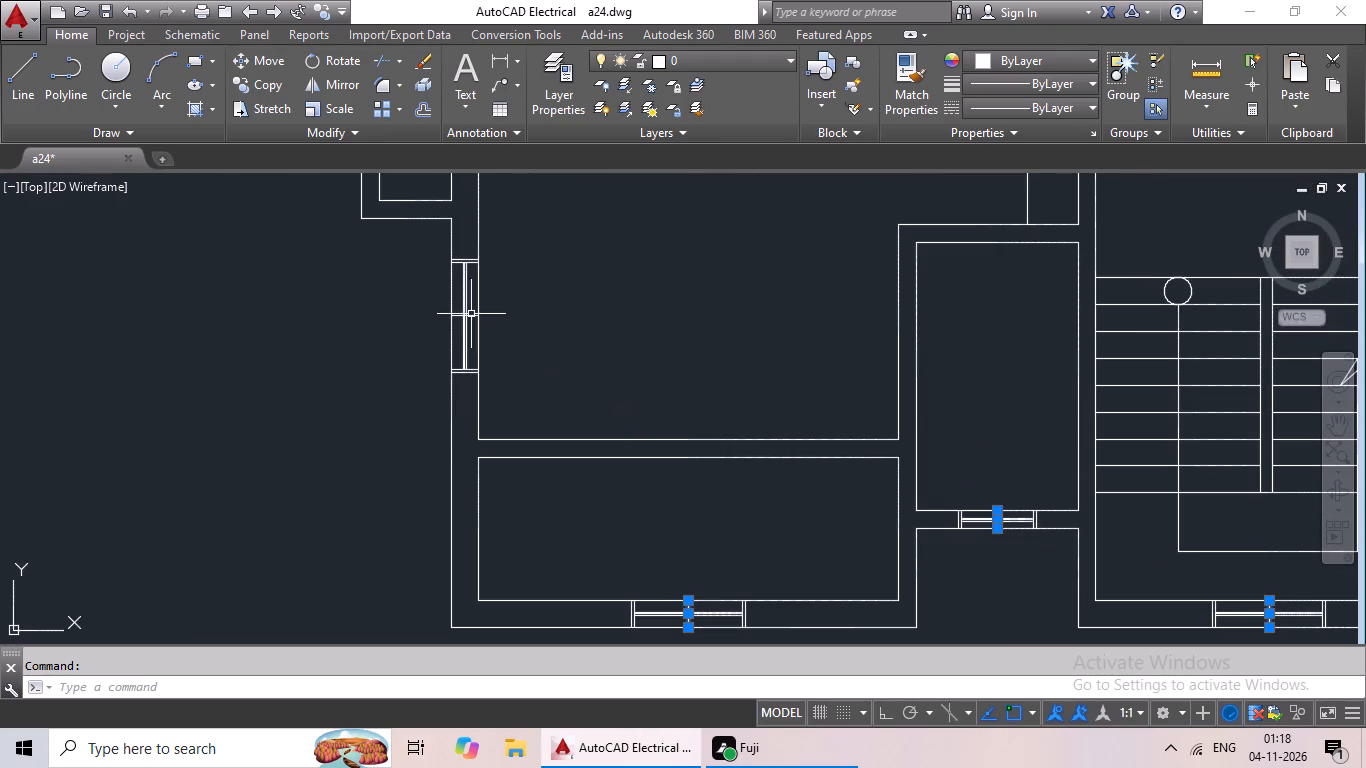
pyautogui.scroll(3, 472, 315)
pyautogui.click(471, 322)
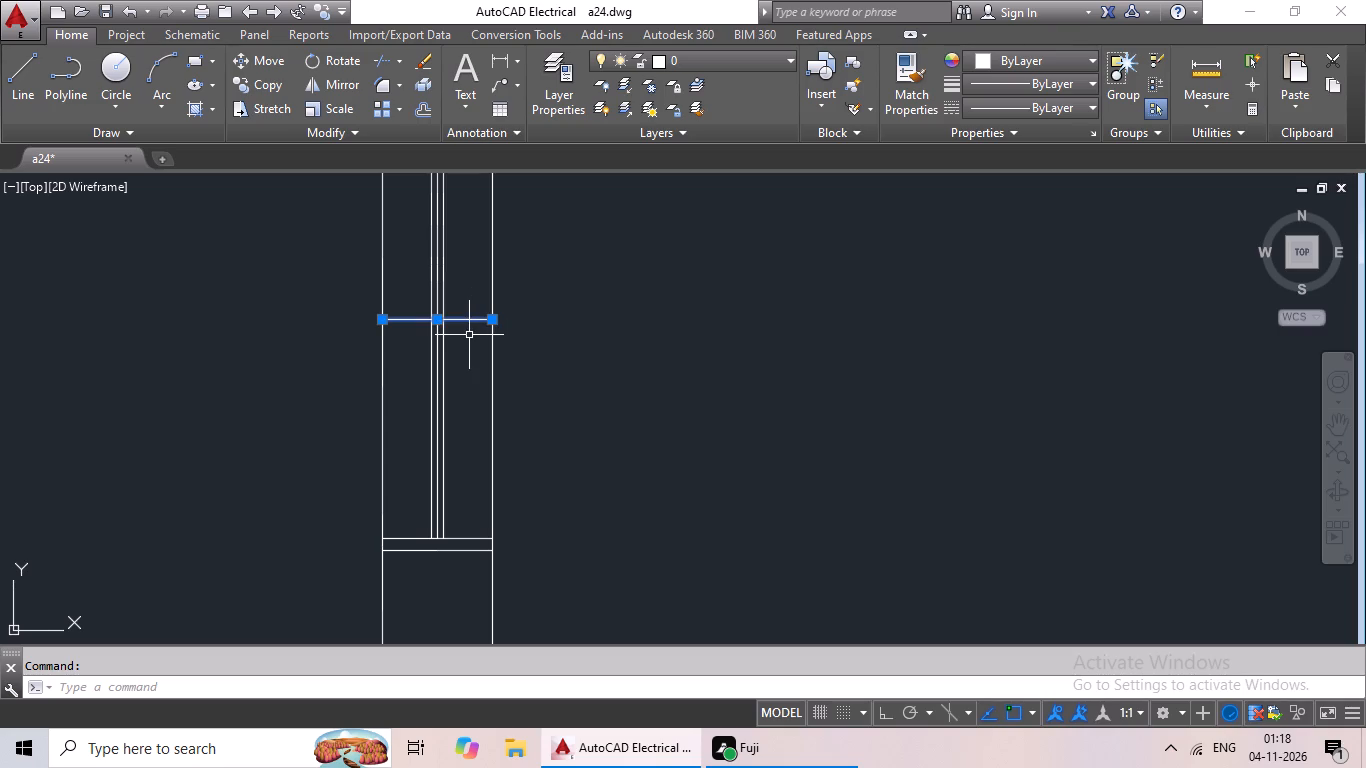
pyautogui.press('Delete')
# Draw a line straight across the horizontal wall below the top-left room, just left of that room's lower-right inner corner.
pyautogui.scroll(-6, 612, 338)
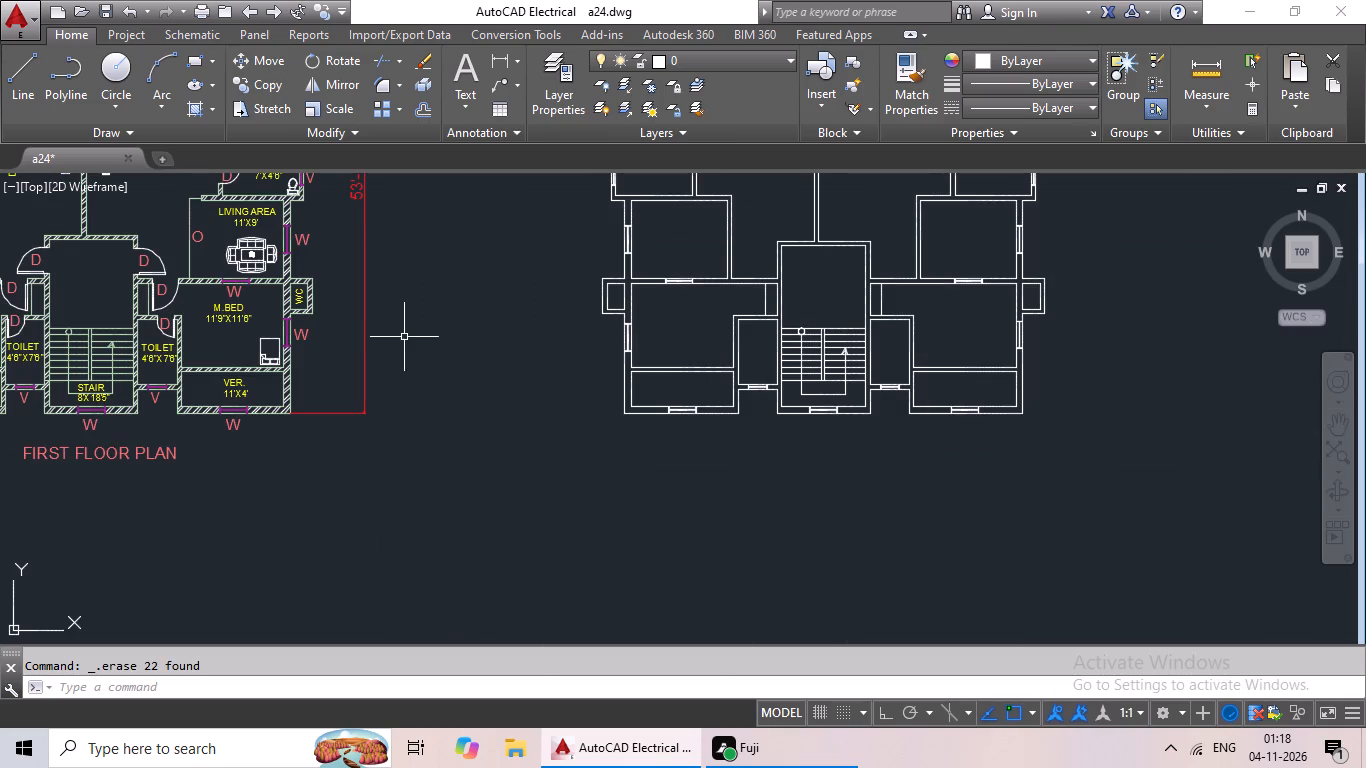
pyautogui.click(29, 73)
pyautogui.scroll(-2, 565, 401)
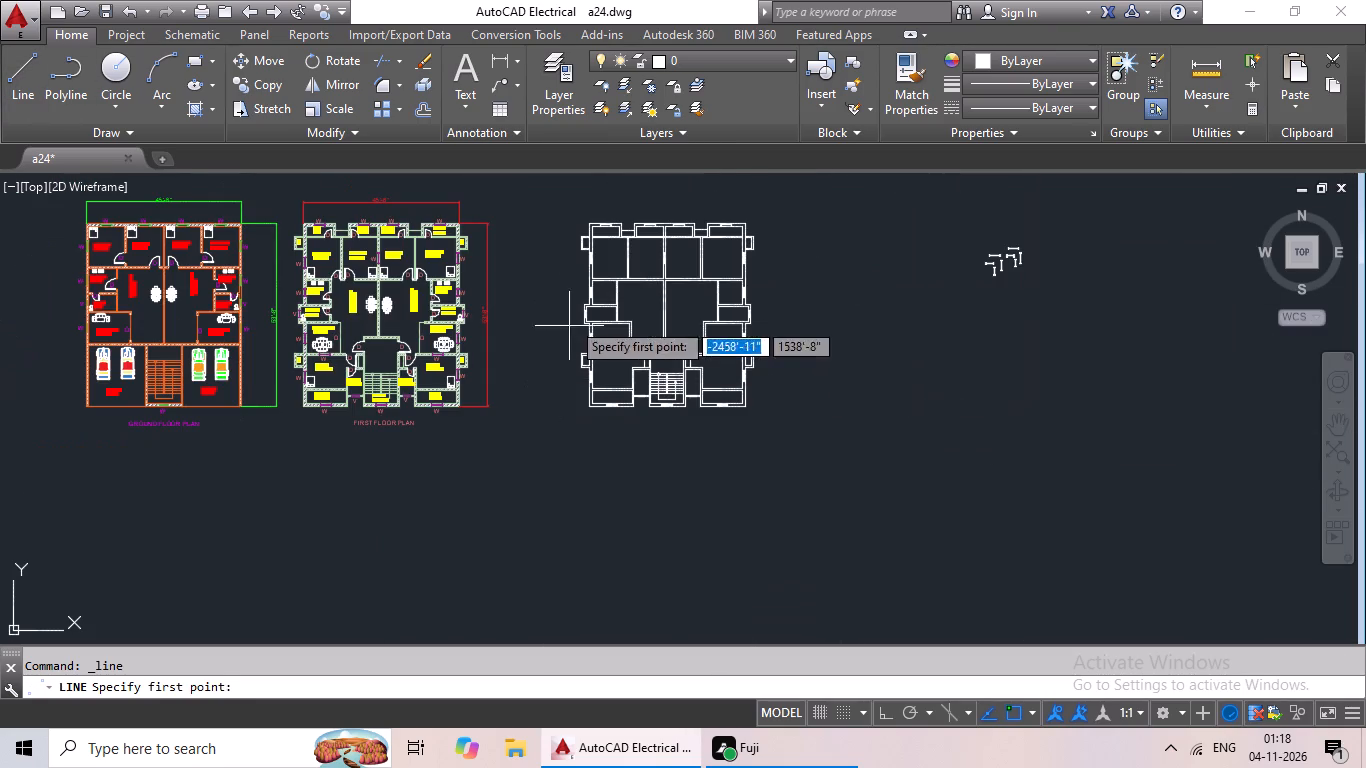
pyautogui.scroll(6, 607, 229)
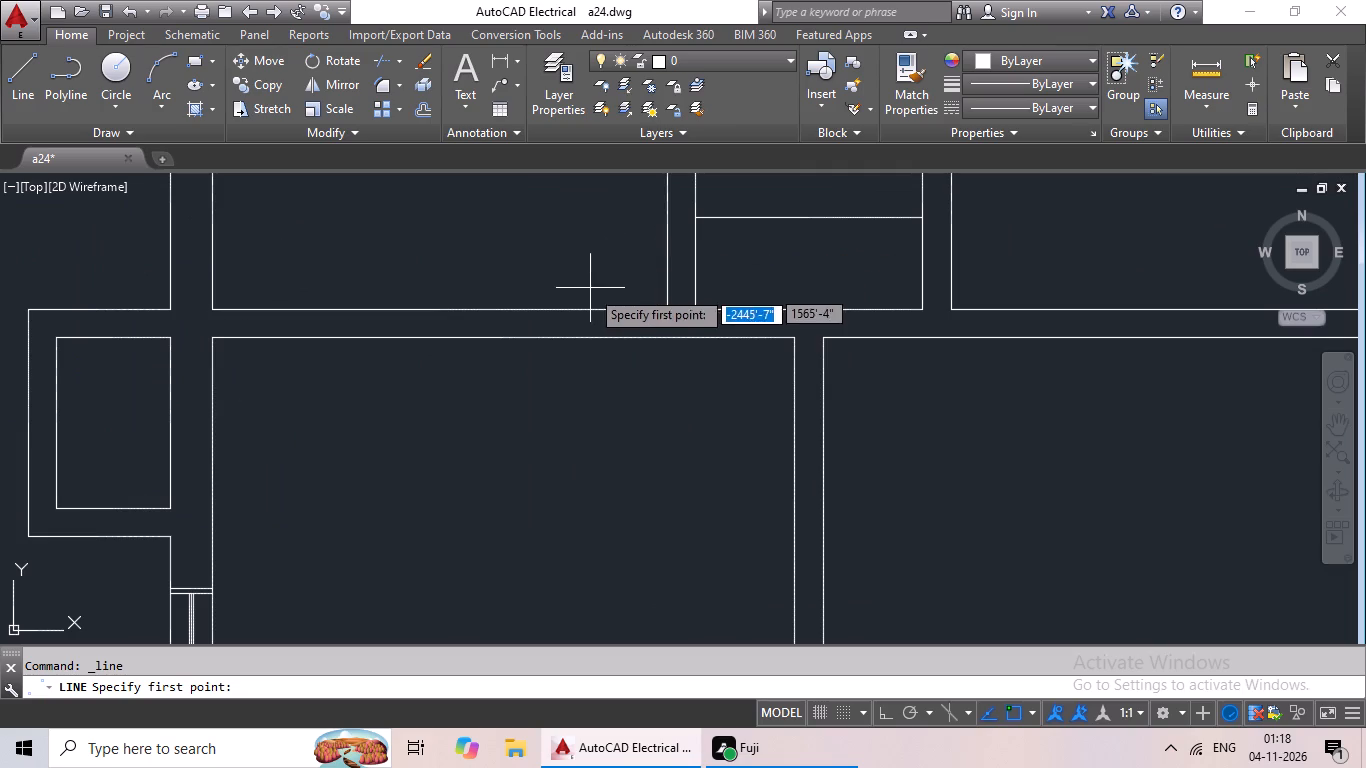
pyautogui.scroll(2, 671, 319)
pyautogui.click(605, 294)
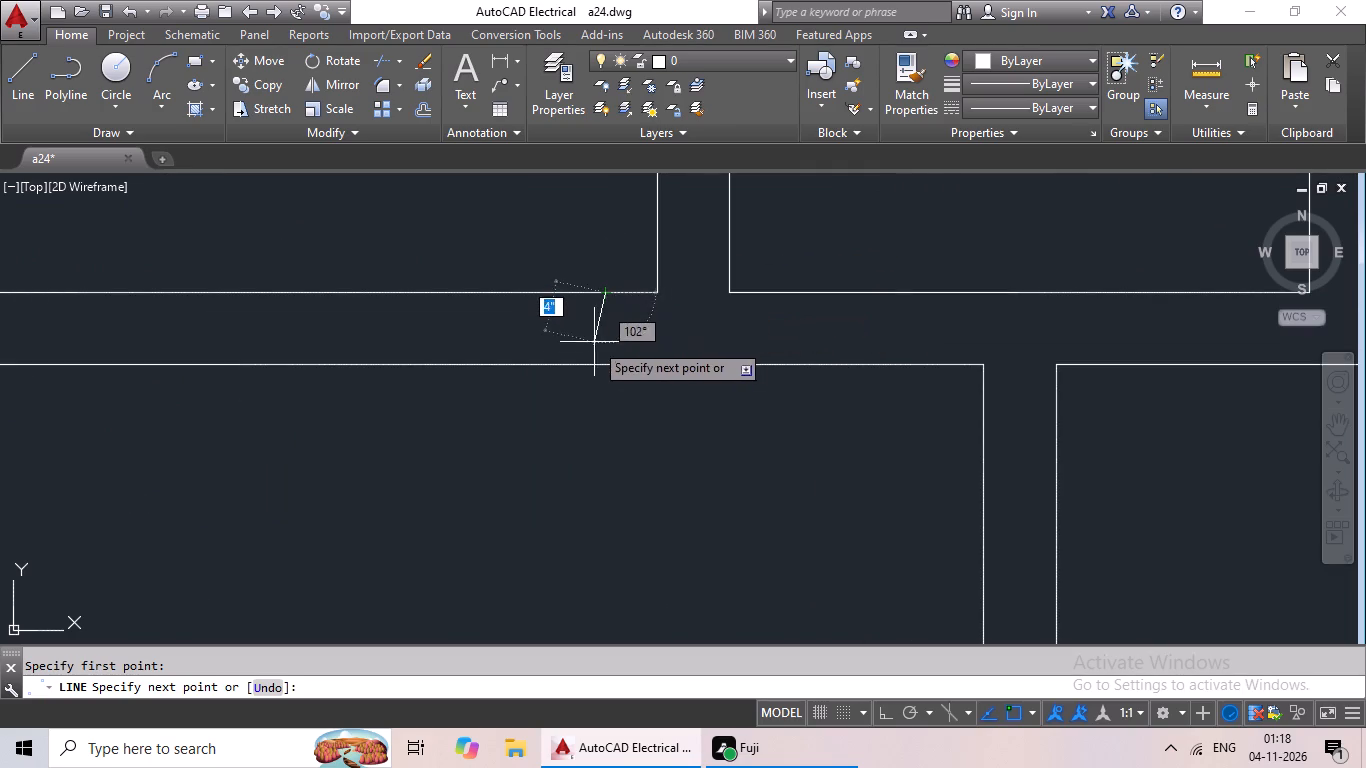
pyautogui.click(603, 367)
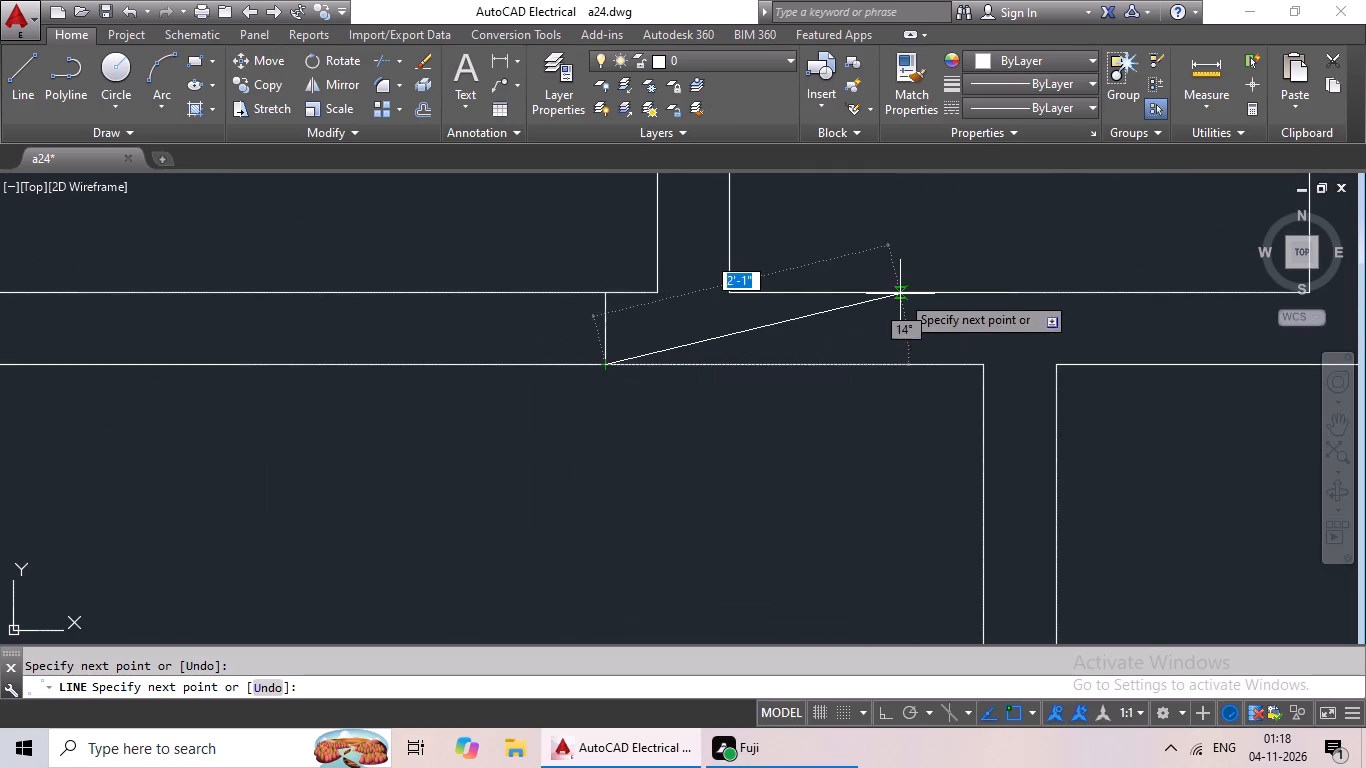
pyautogui.press('Escape')
# Turn Ortho on and offset the new cross line 2' to the left along the wall below the top-left room.
pyautogui.click(880, 715)
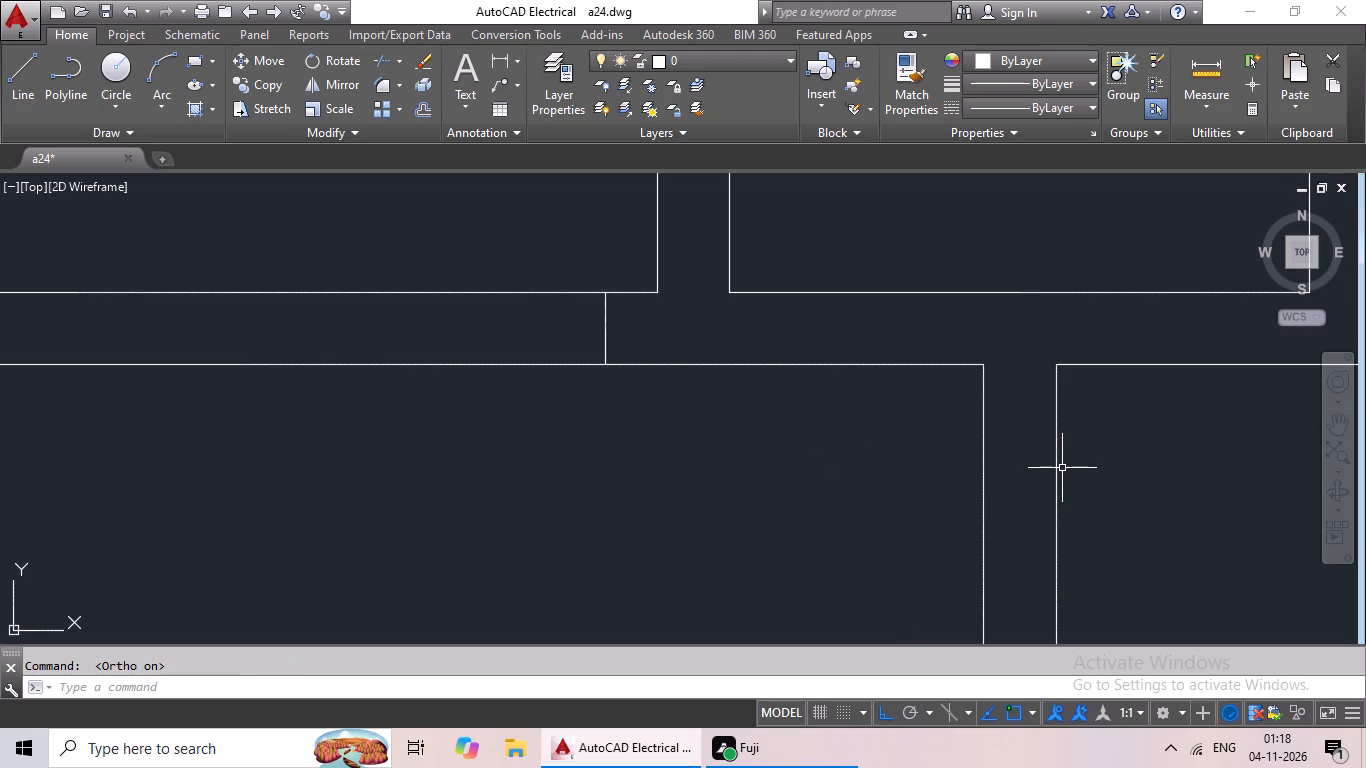
pyautogui.press('o')
pyautogui.press('Return')
pyautogui.press('2')
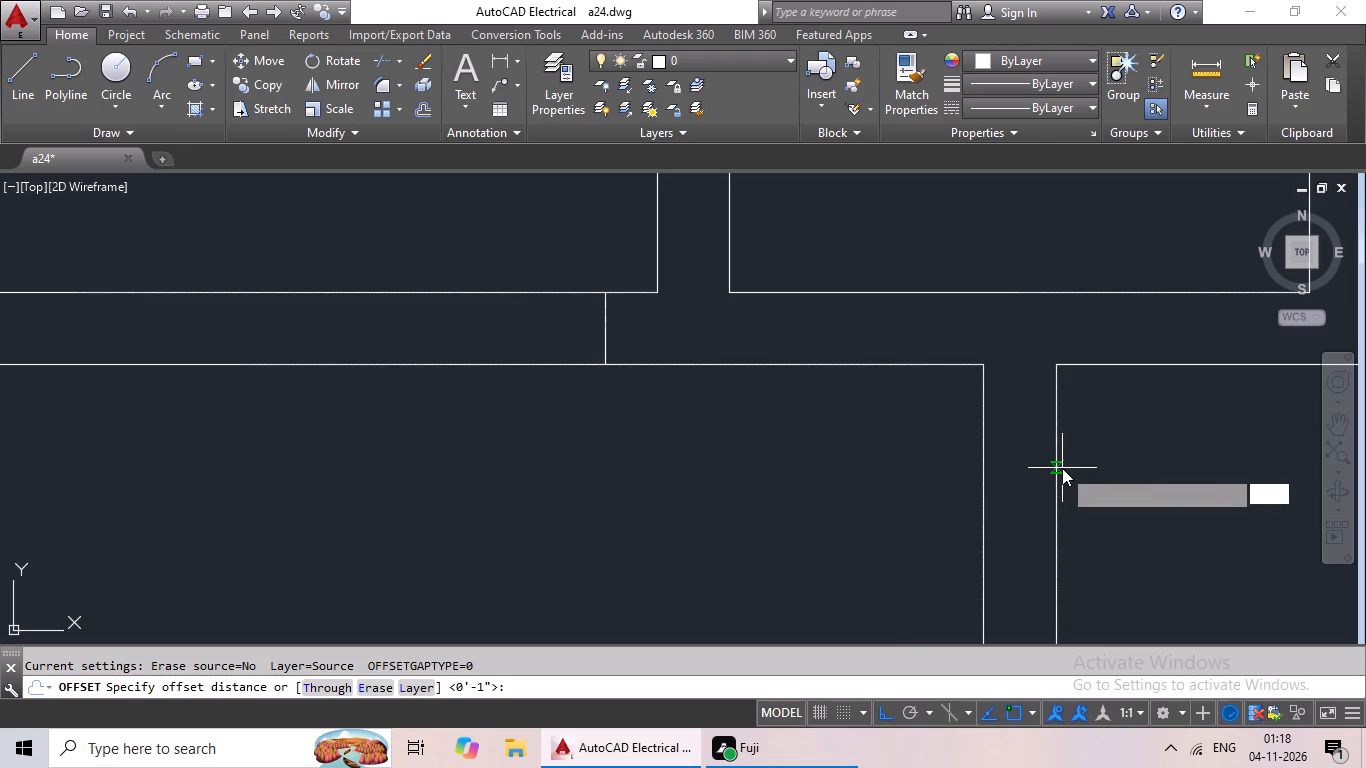
pyautogui.scroll(-5, 1099, 439)
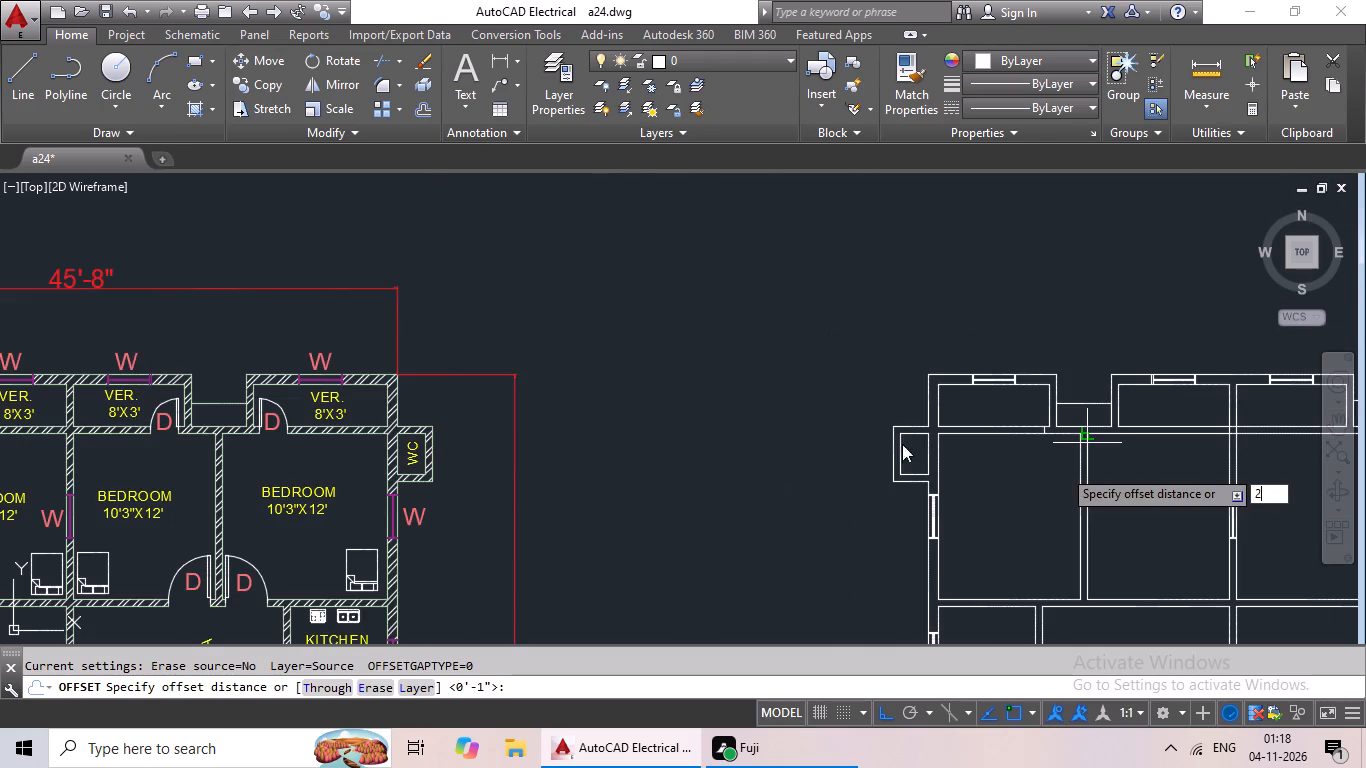
pyautogui.scroll(3, 994, 483)
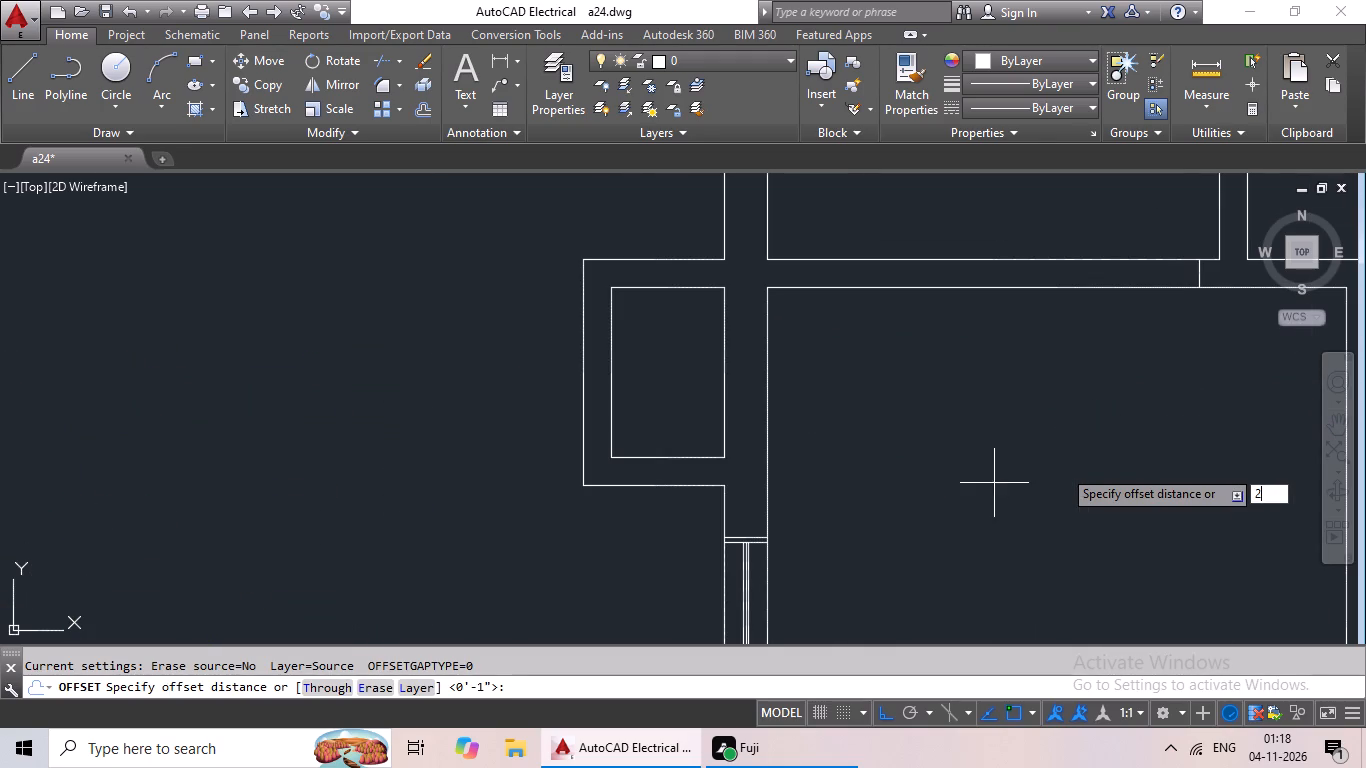
pyautogui.press("'")
pyautogui.press('Return')
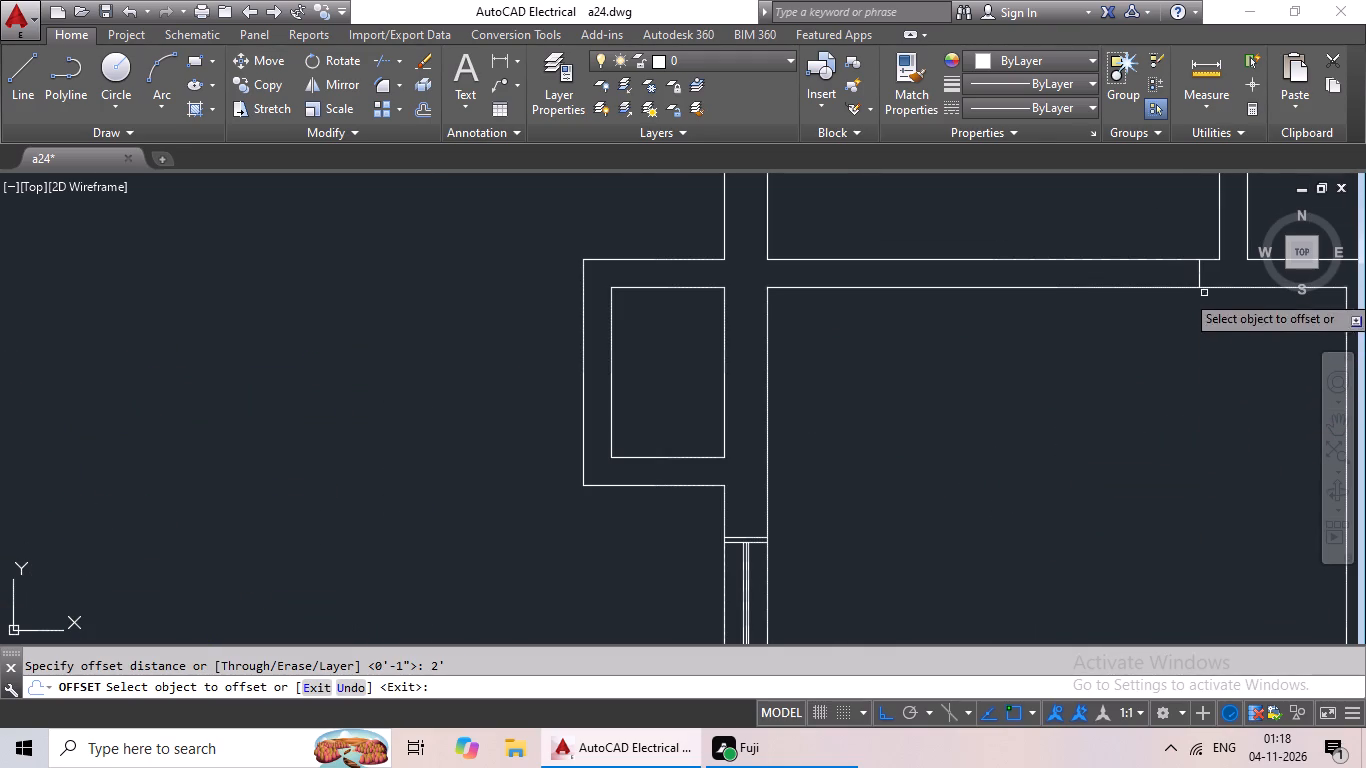
pyautogui.moveTo(1201, 268); pyautogui.dragTo(1160, 274)
pyautogui.click(939, 279)
# Draw a line across the wall below the second top room, just right of that room's lower-left inner corner.
pyautogui.scroll(-2, 940, 301)
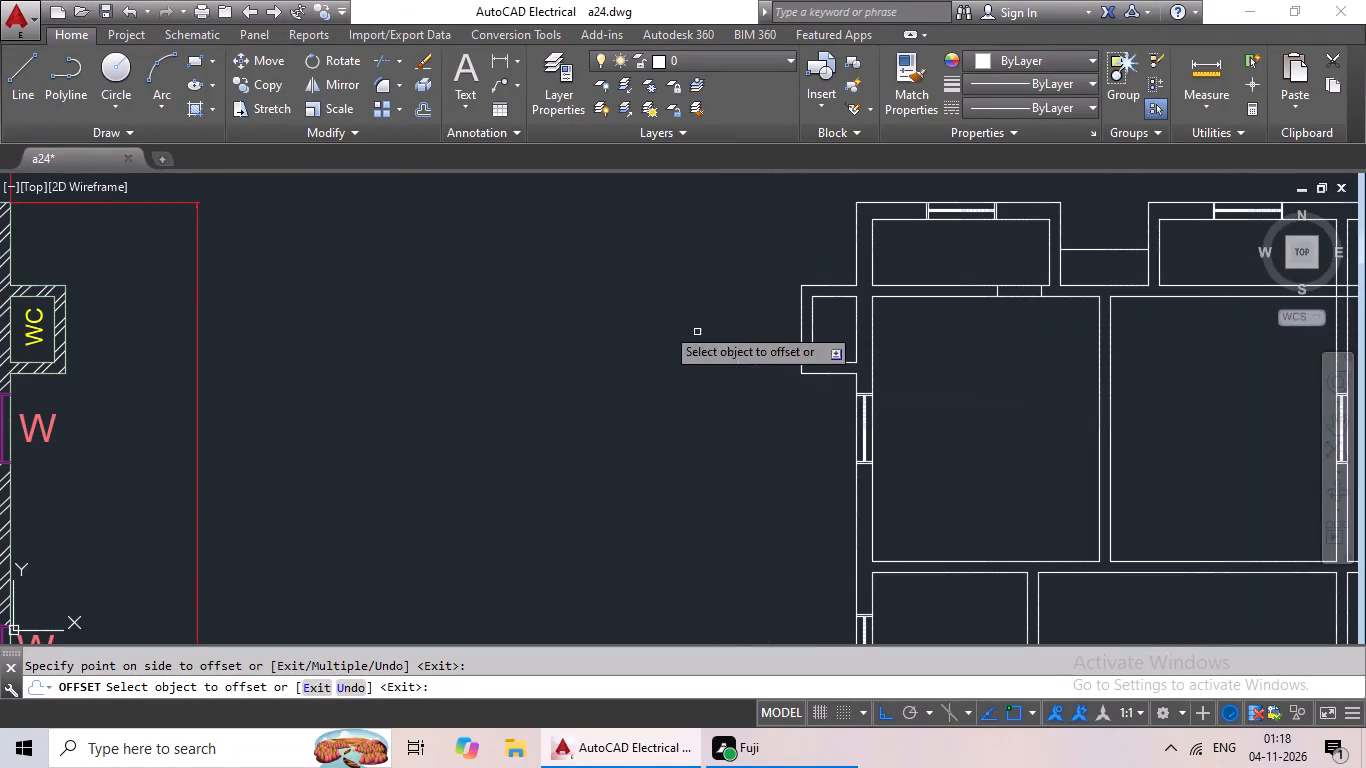
pyautogui.click(23, 103)
pyautogui.scroll(-2, 1000, 332)
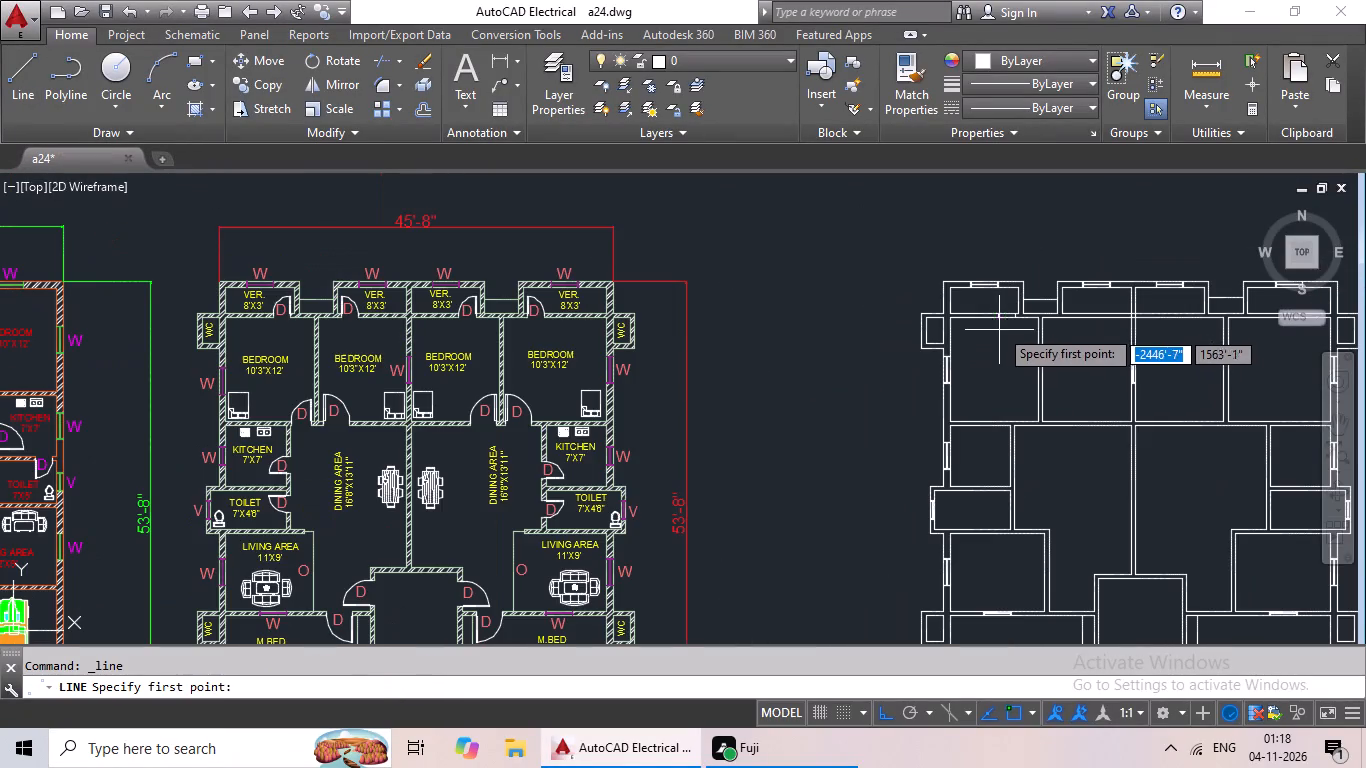
pyautogui.moveTo(1034, 366); pyautogui.dragTo(781, 365, button='middle')
pyautogui.scroll(4, 838, 313)
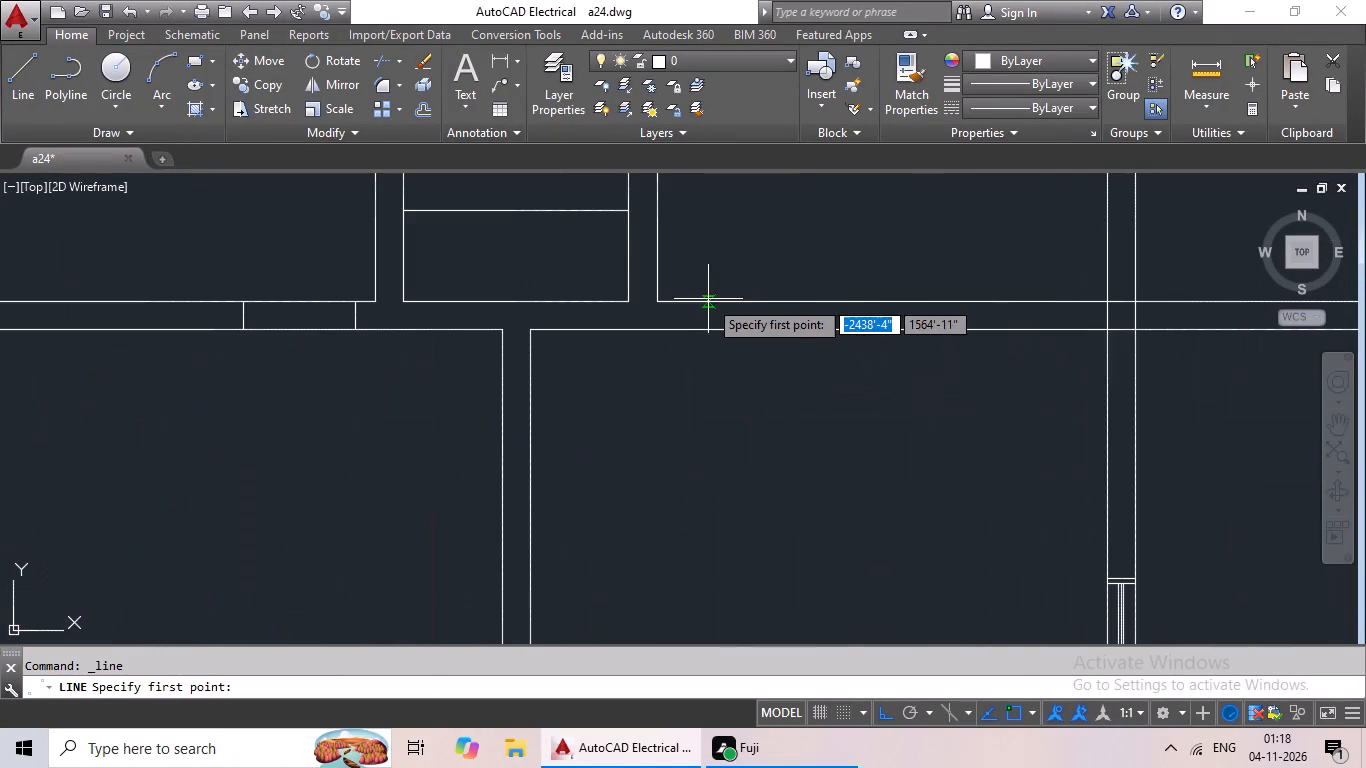
pyautogui.click(687, 301)
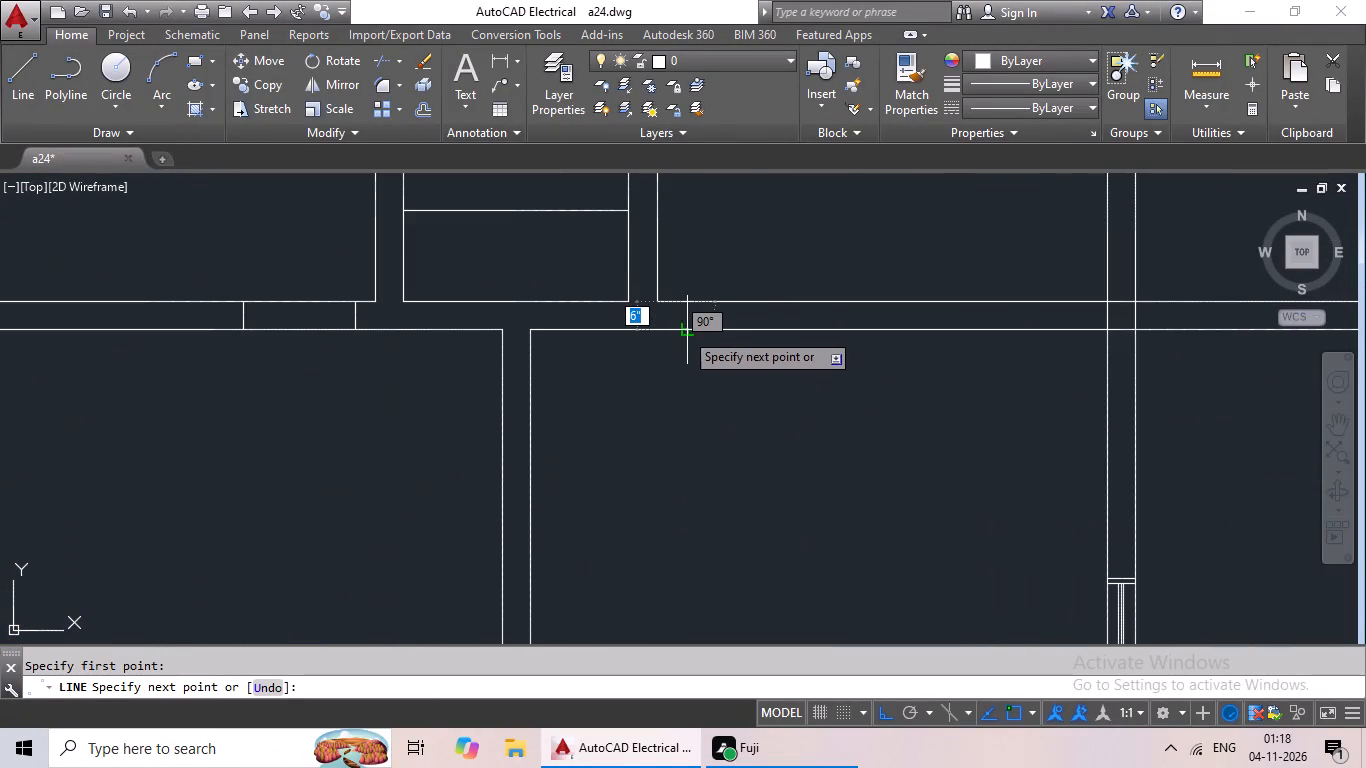
pyautogui.click(684, 332)
pyautogui.press('Escape')
# Offset the cross line below the second top room 2' to the right.
pyautogui.press('o')
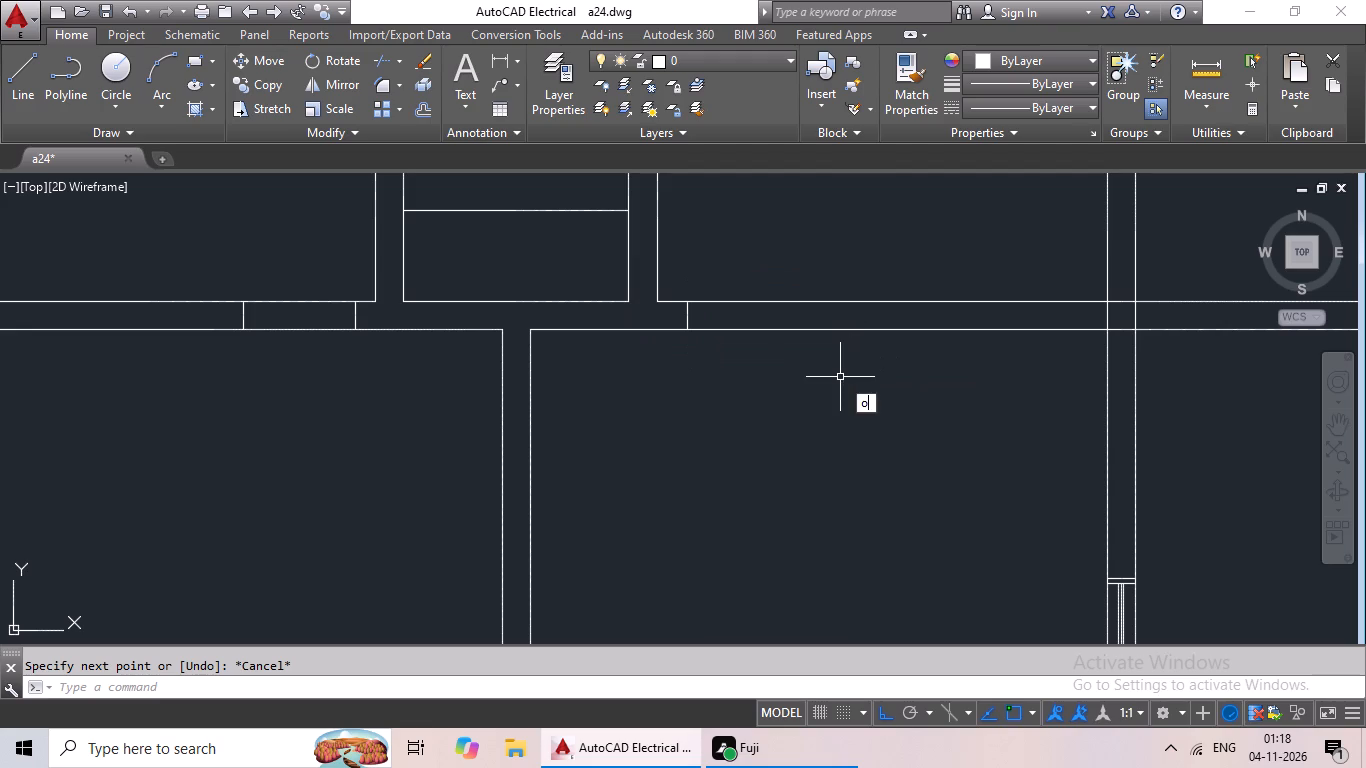
pyautogui.press('Return')
pyautogui.write("2'")
pyautogui.press('Return')
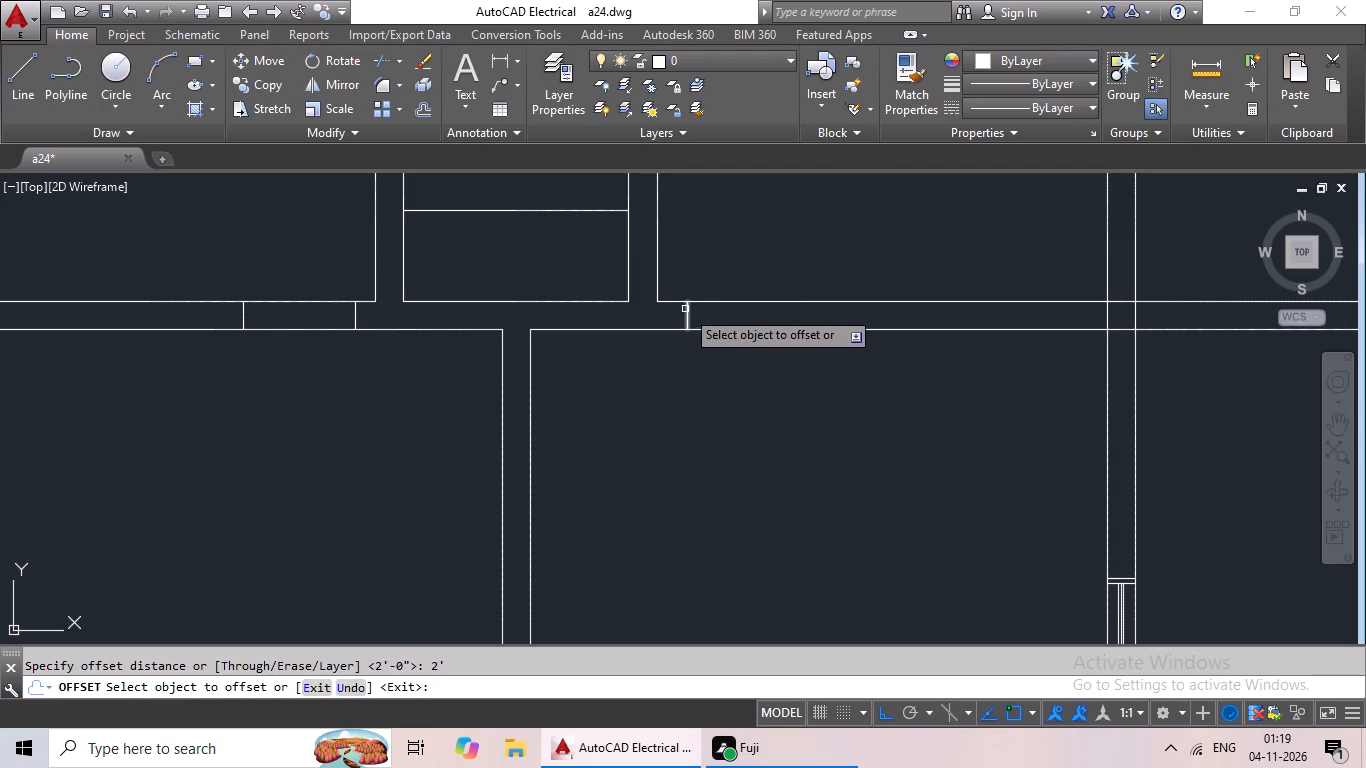
pyautogui.moveTo(685, 309); pyautogui.dragTo(745, 334)
pyautogui.click(745, 334)
# Draw a line across the wall below the third top room, just left of that room's lower-right inner corner.
pyautogui.moveTo(13, 82); pyautogui.dragTo(2, 87)
pyautogui.scroll(-2, 431, 281)
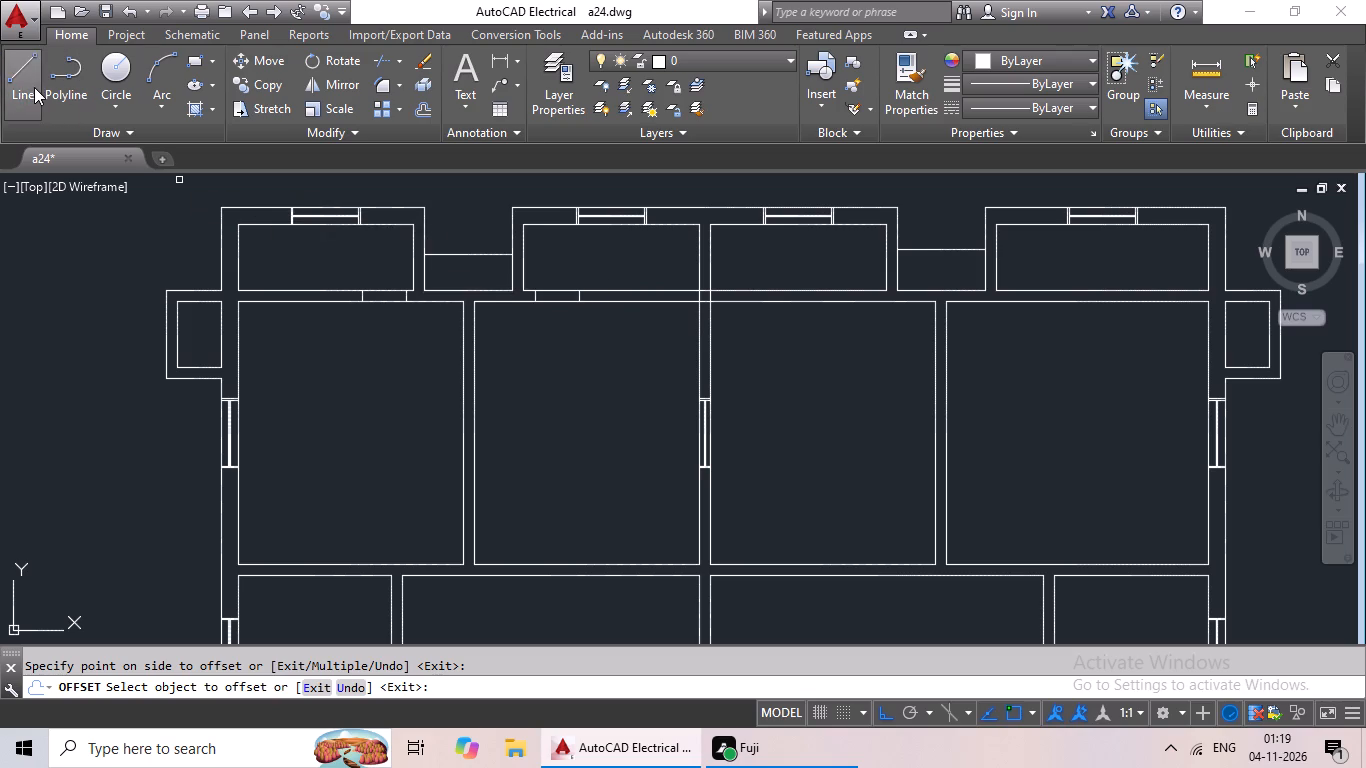
pyautogui.click(34, 87)
pyautogui.scroll(-2, 456, 347)
pyautogui.moveTo(449, 350); pyautogui.dragTo(679, 336, button='middle')
pyautogui.moveTo(756, 383); pyautogui.dragTo(517, 399, button='middle')
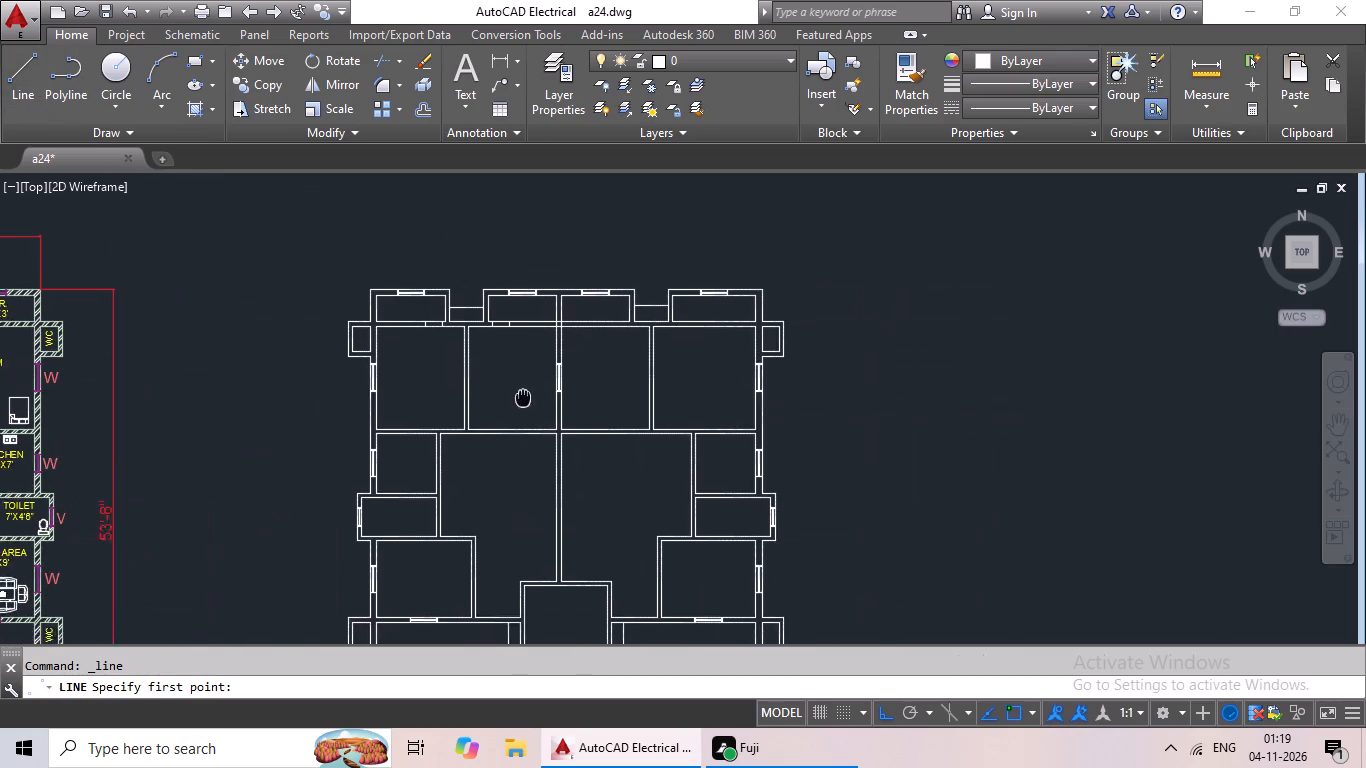
pyautogui.moveTo(517, 399); pyautogui.dragTo(514, 401, button='middle')
pyautogui.moveTo(566, 347); pyautogui.dragTo(756, 347, button='middle')
pyautogui.scroll(4, 762, 327)
pyautogui.moveTo(957, 342); pyautogui.dragTo(470, 377, button='middle')
pyautogui.scroll(2, 520, 355)
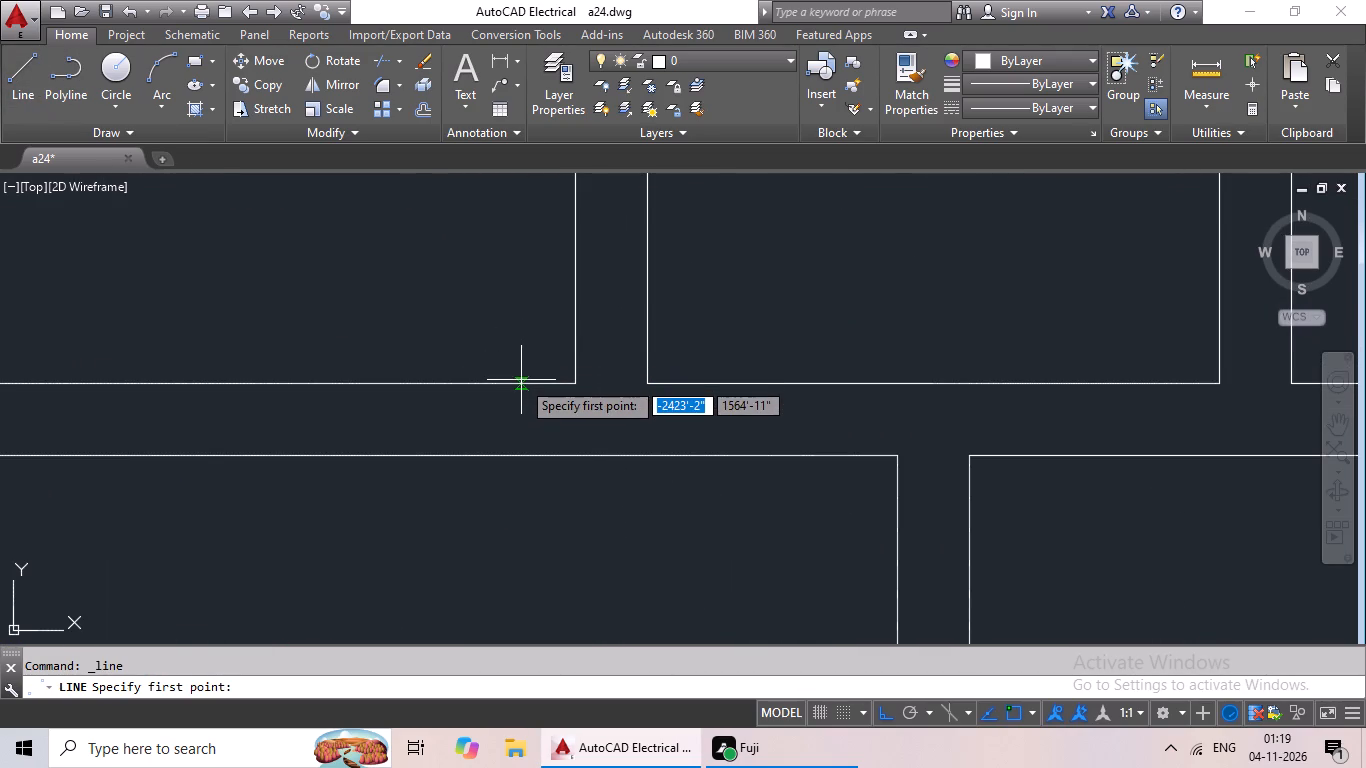
pyautogui.click(499, 382)
pyautogui.click(494, 456)
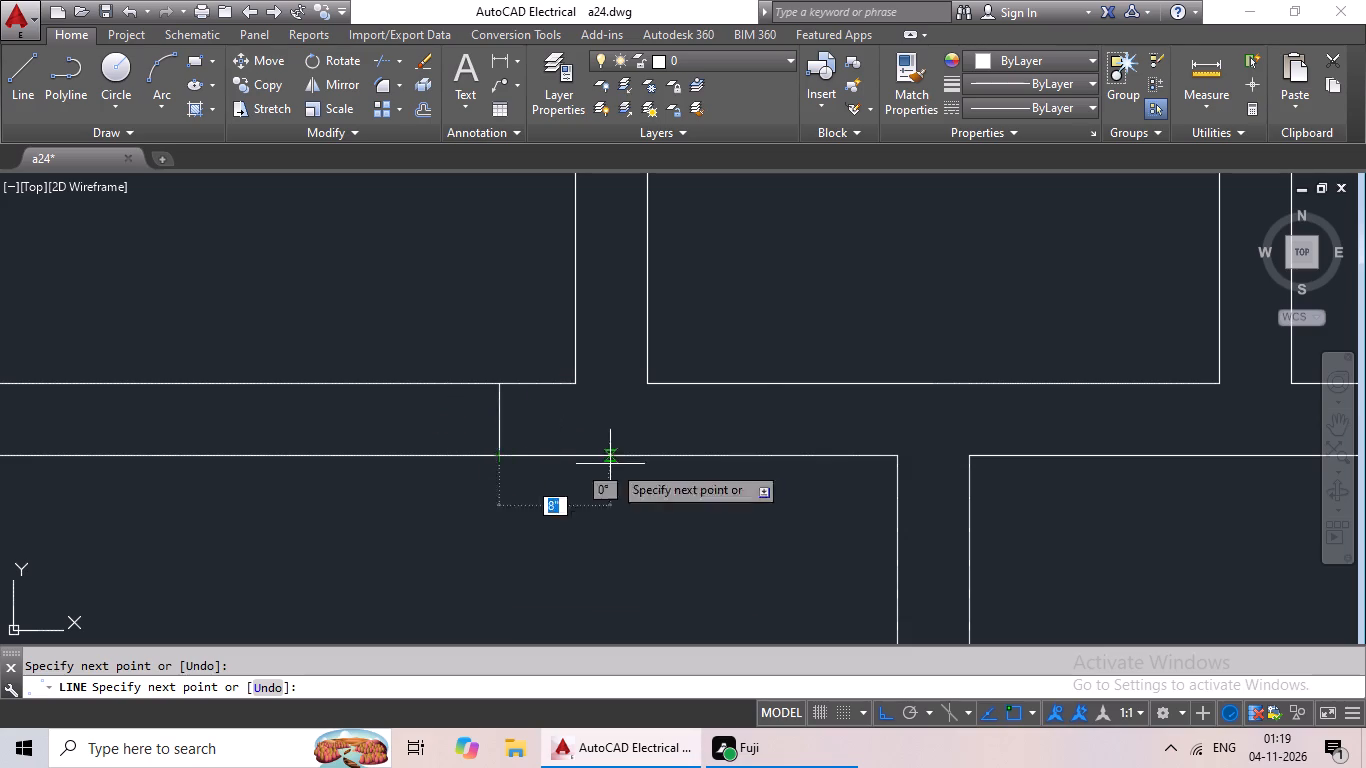
pyautogui.press('Escape')
# Offset the cross line below the third top room 2' to the left.
pyautogui.press('o')
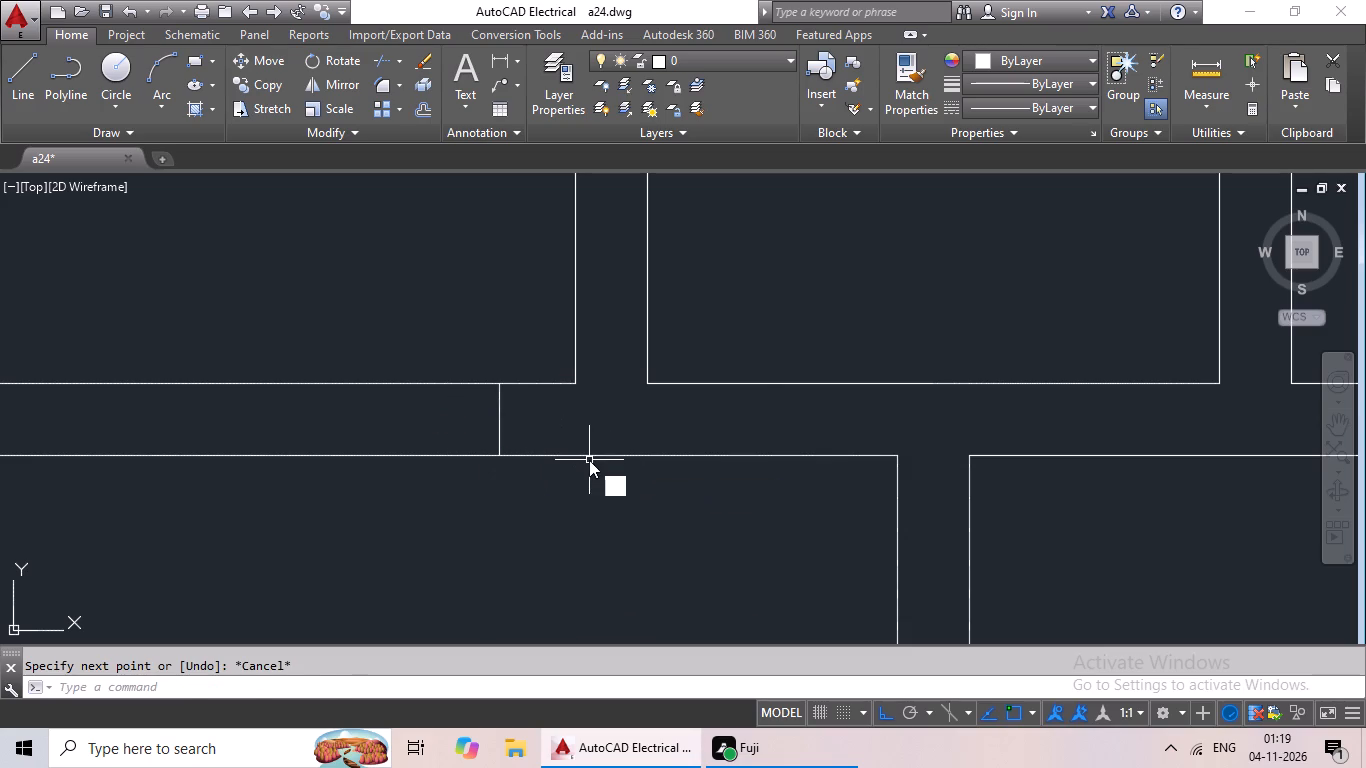
pyautogui.press('Return')
pyautogui.press('Return')
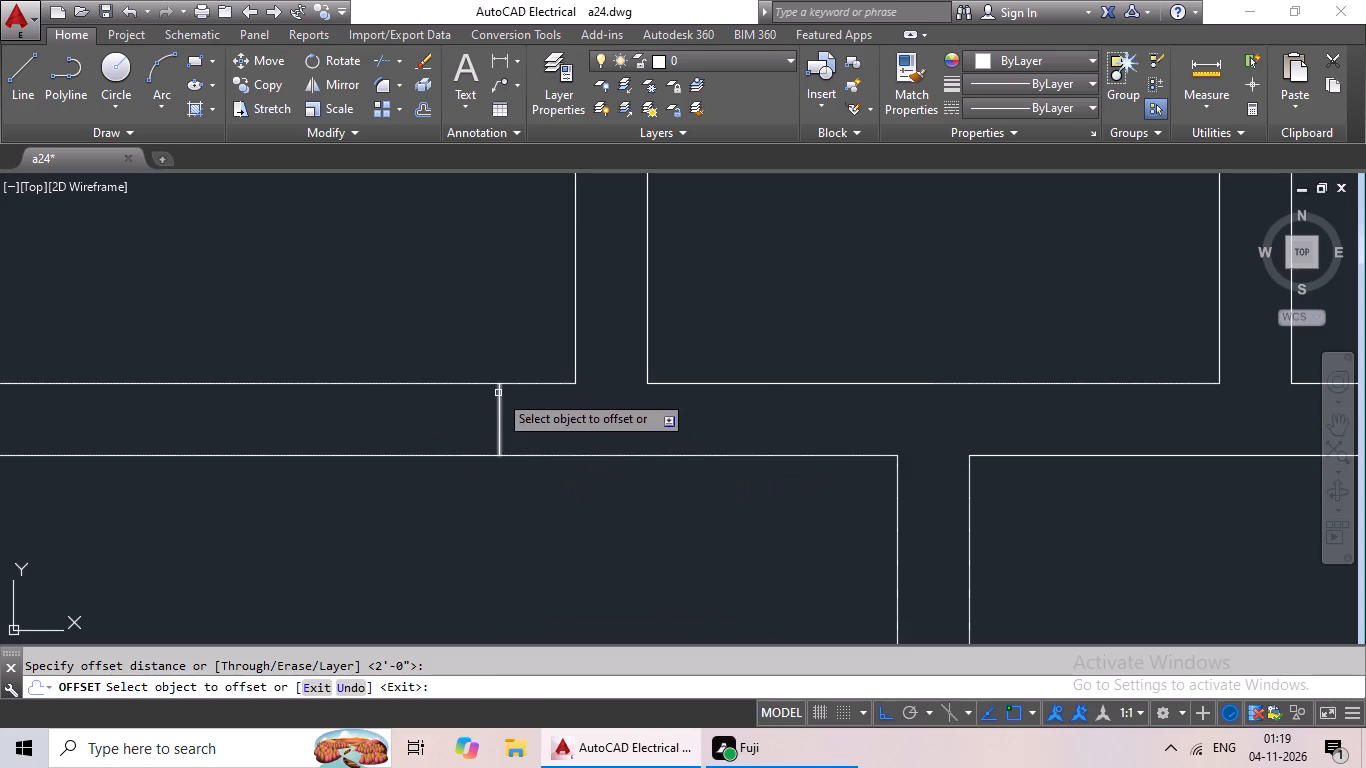
pyautogui.moveTo(498, 393); pyautogui.dragTo(384, 423)
pyautogui.click(384, 423)
# Draw a line across the wall below the top-right room, just right of that room's lower-left inner corner.
pyautogui.click(9, 72)
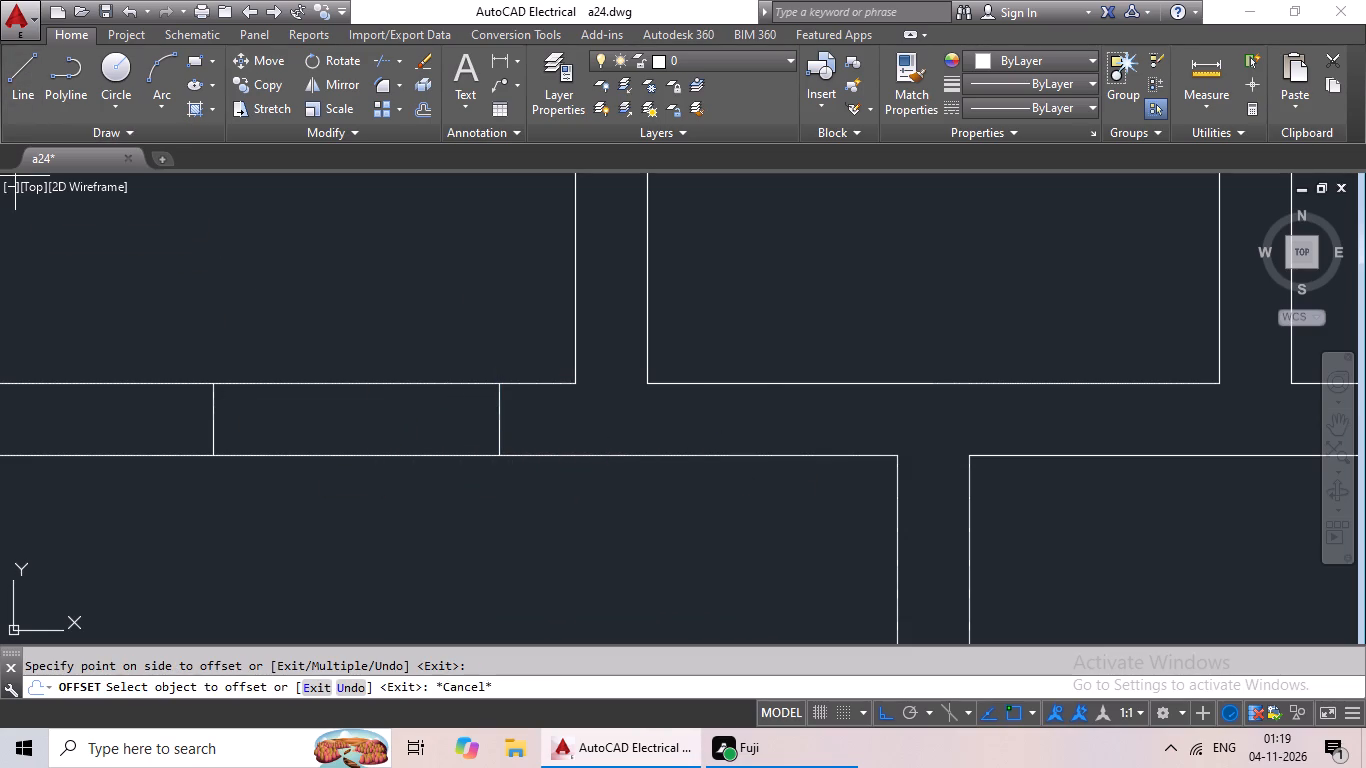
pyautogui.scroll(-4, 299, 269)
pyautogui.moveTo(309, 283); pyautogui.dragTo(537, 338, button='middle')
pyautogui.scroll(-2, 603, 346)
pyautogui.moveTo(643, 386); pyautogui.dragTo(720, 354, button='middle')
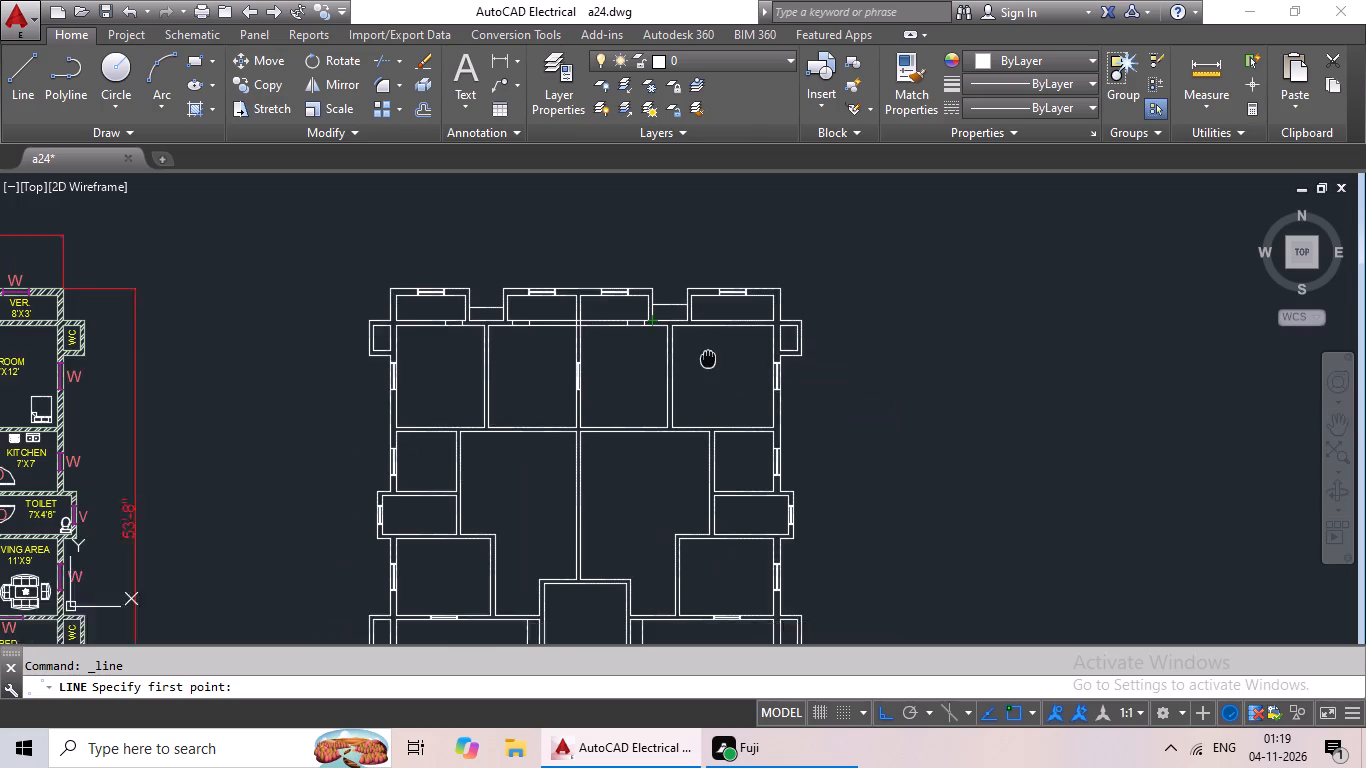
pyautogui.moveTo(720, 354); pyautogui.dragTo(758, 334, button='middle')
pyautogui.scroll(5, 771, 290)
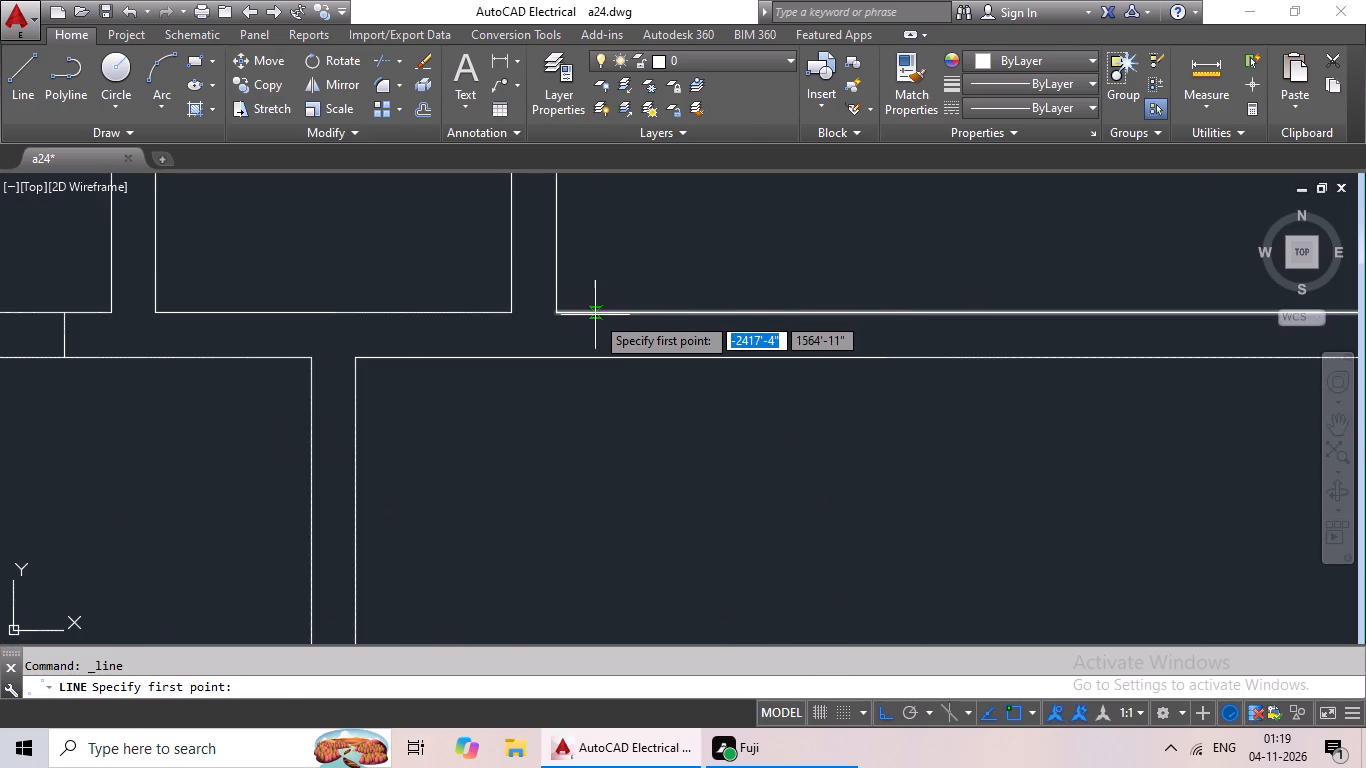
pyautogui.click(616, 309)
pyautogui.click(615, 358)
pyautogui.press('Escape')
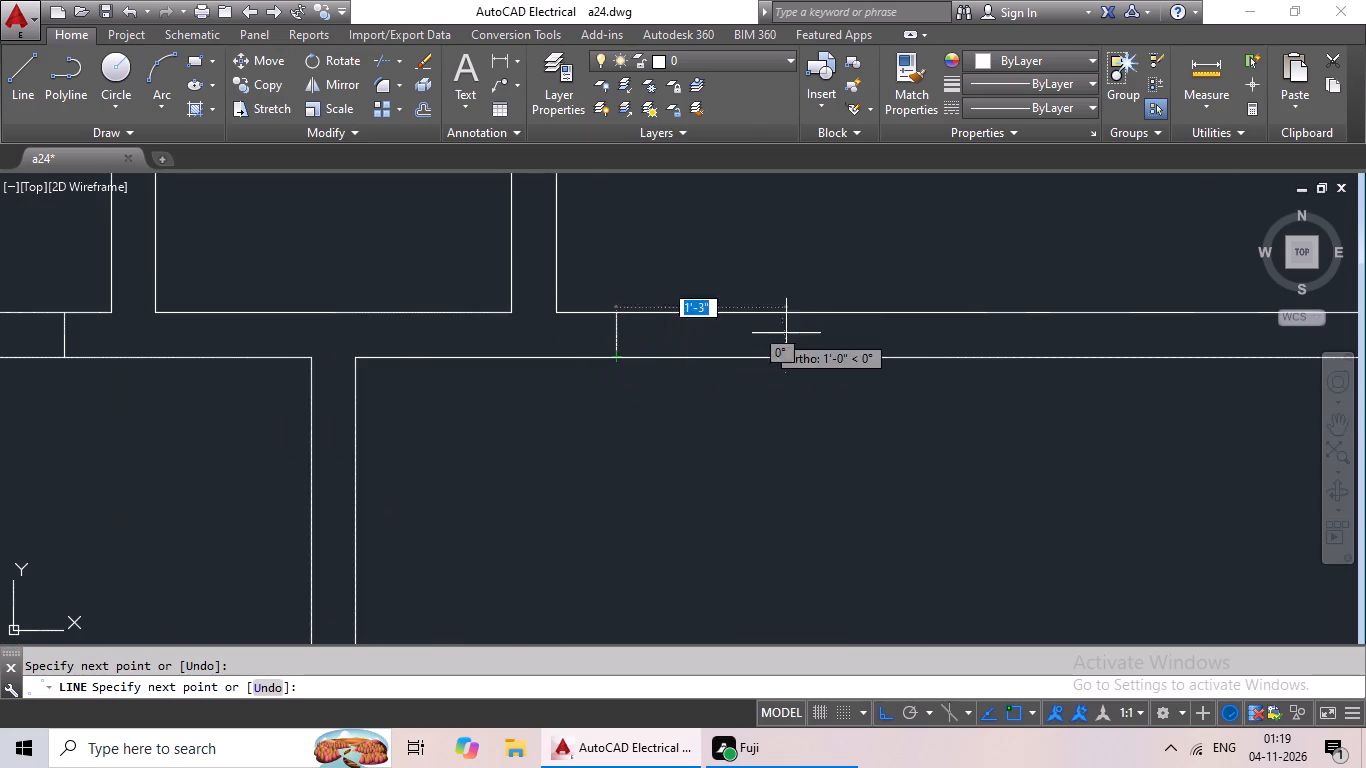
# Offset the cross line below the top-right room 2' to the right.
pyautogui.press('o')
pyautogui.press('Return')
pyautogui.press('Return')
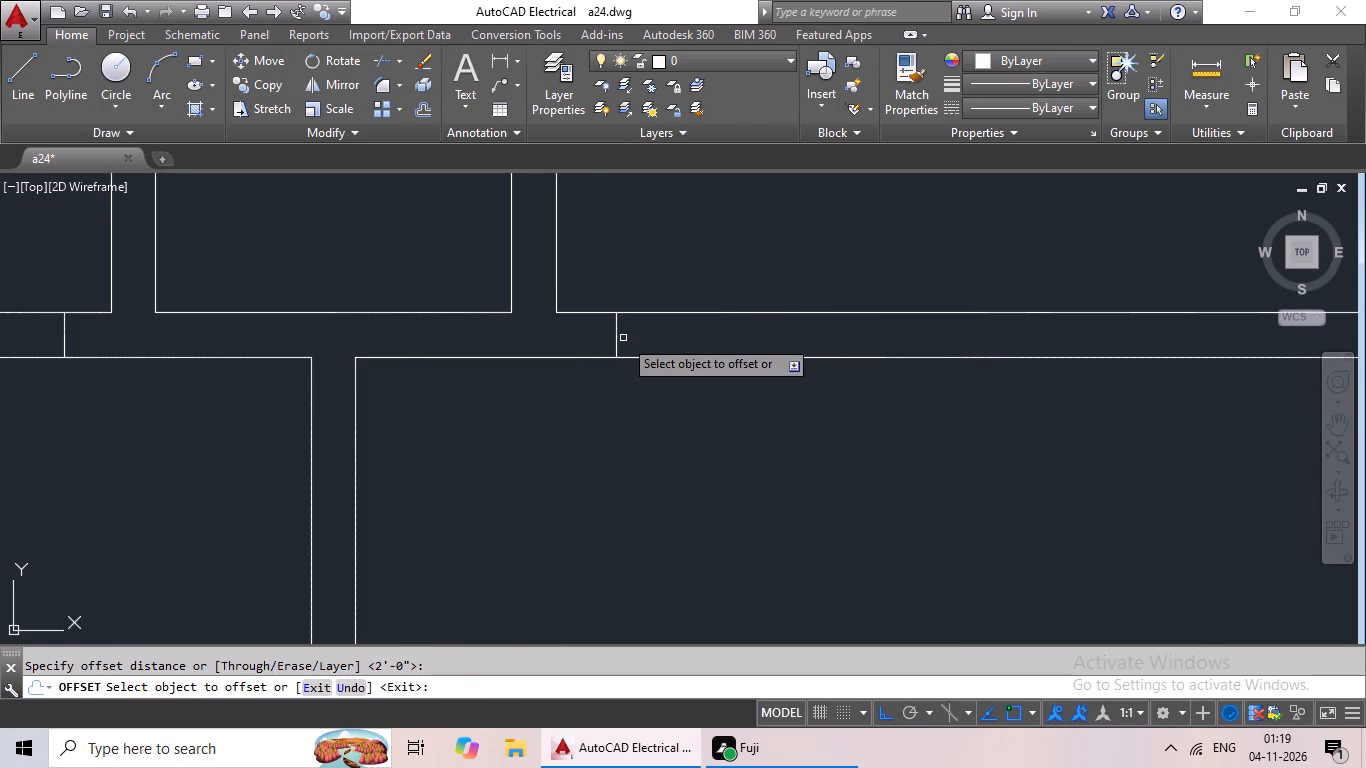
pyautogui.moveTo(618, 325); pyautogui.dragTo(627, 327)
pyautogui.click(750, 342)
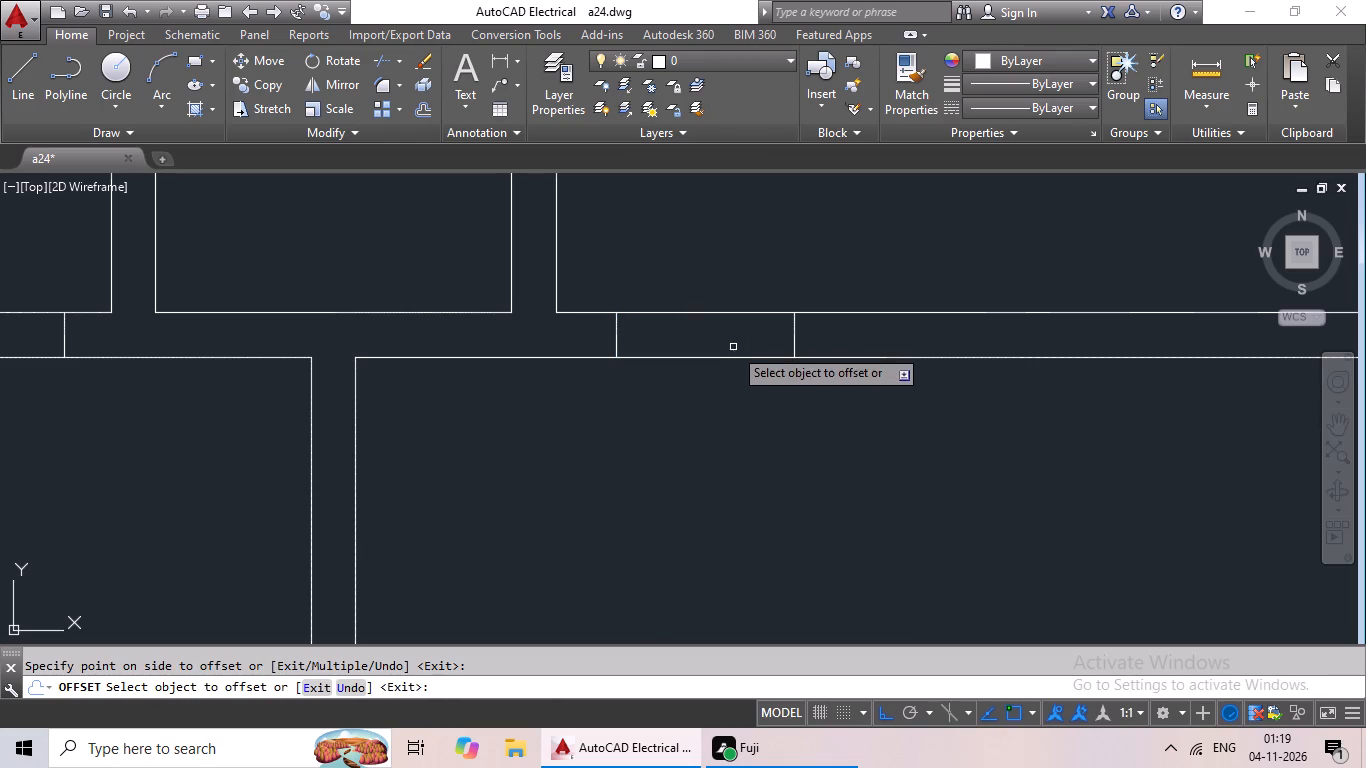
# Draw a line across the wall below the far-left bedroom, just left of that bedroom's lower-right inner corner.
pyautogui.scroll(-2, 680, 362)
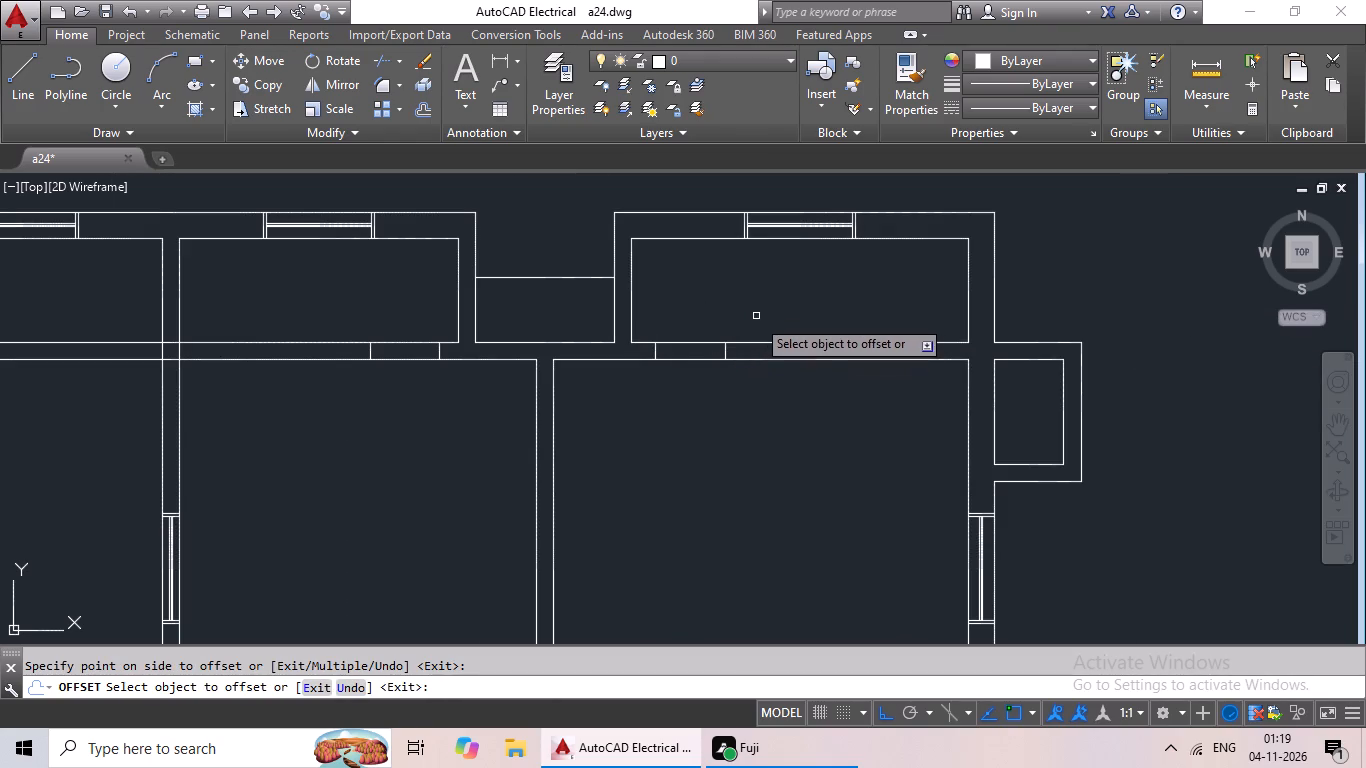
pyautogui.click(36, 87)
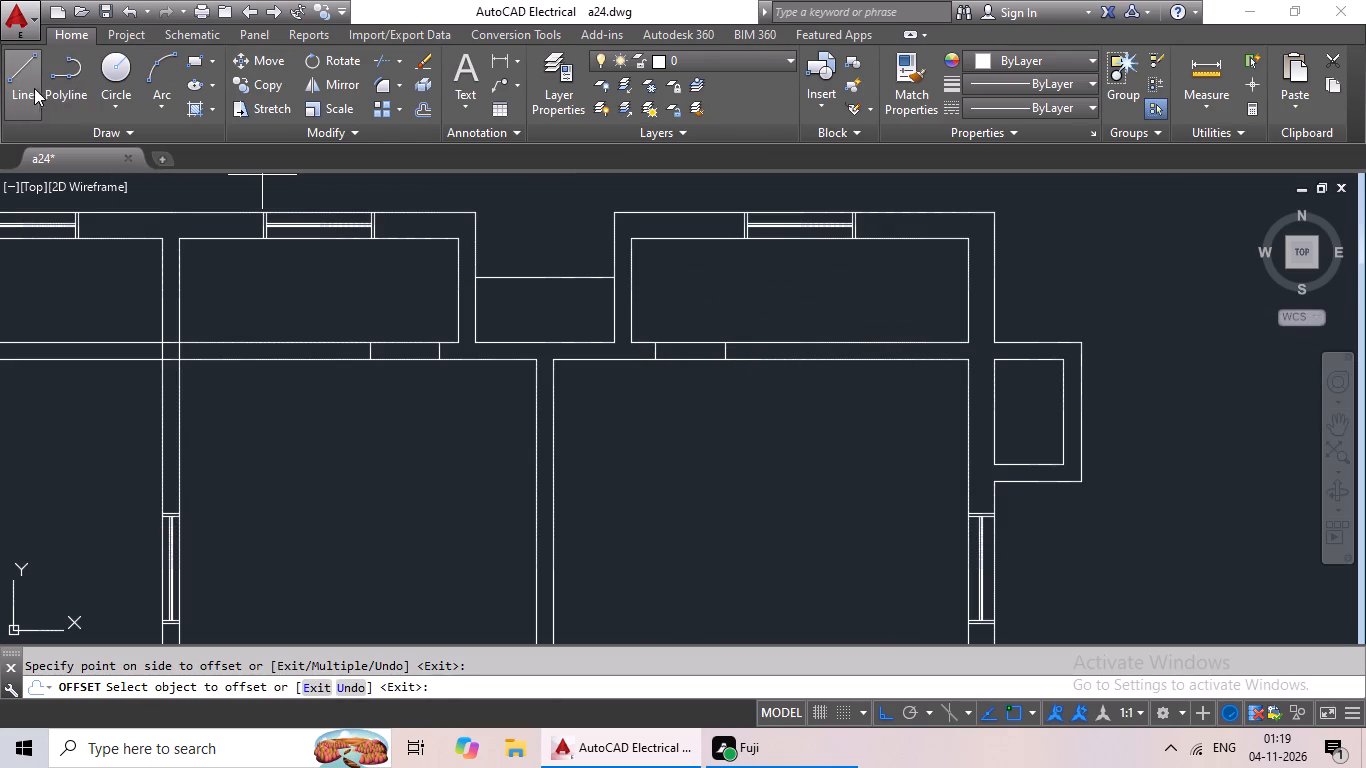
pyautogui.scroll(-2, 18, 101)
pyautogui.scroll(-1, 235, 478)
pyautogui.moveTo(296, 448); pyautogui.dragTo(654, 289, button='middle')
pyautogui.scroll(-1, 666, 282)
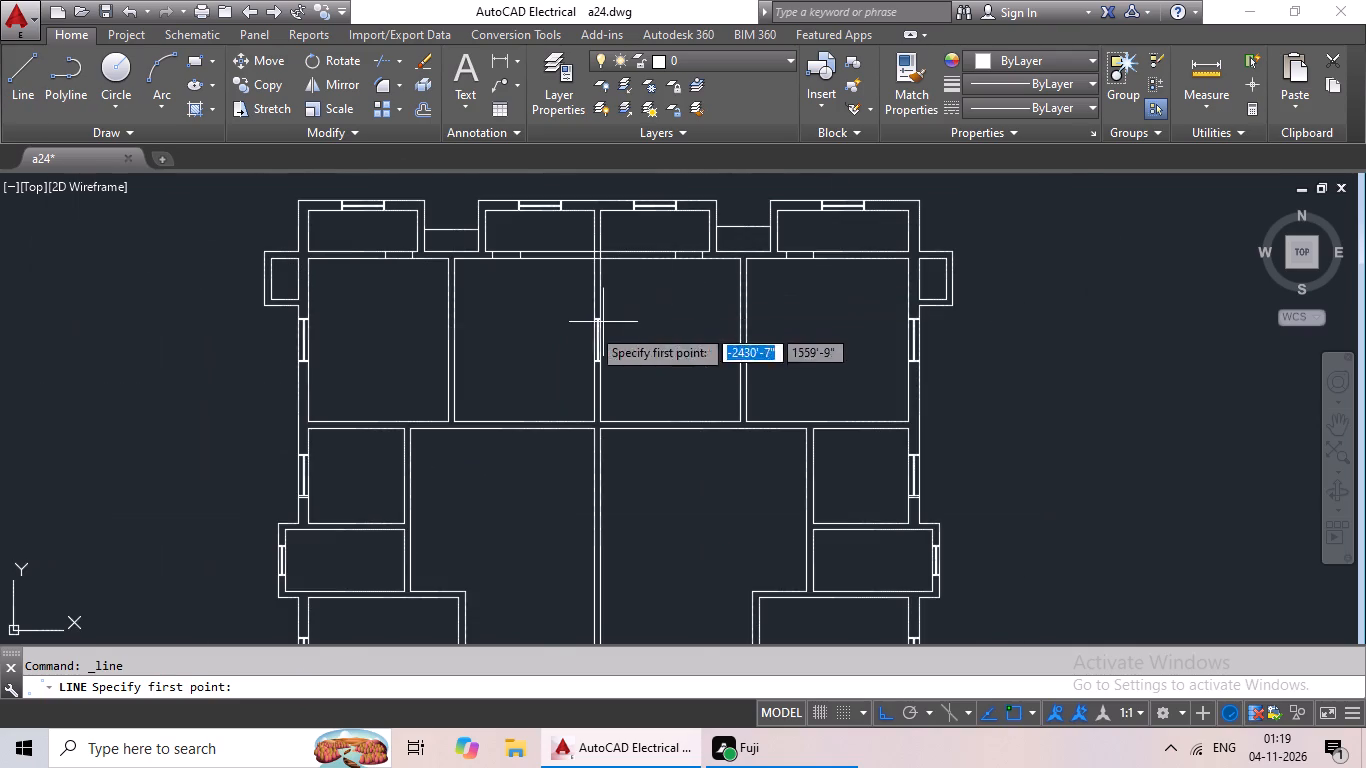
pyautogui.moveTo(530, 327); pyautogui.dragTo(767, 367, button='middle')
pyautogui.scroll(-1, 770, 365)
pyautogui.moveTo(719, 362); pyautogui.dragTo(885, 325, button='middle')
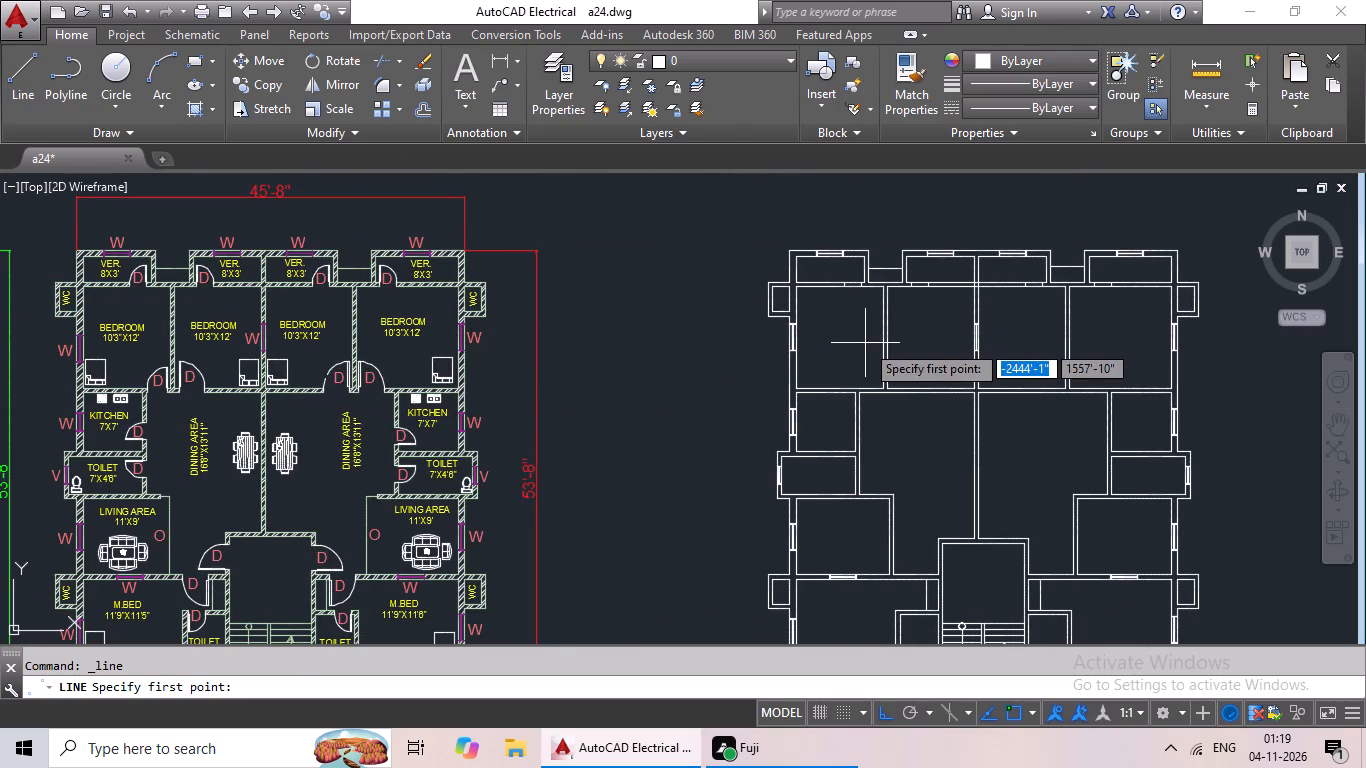
pyautogui.scroll(4, 870, 391)
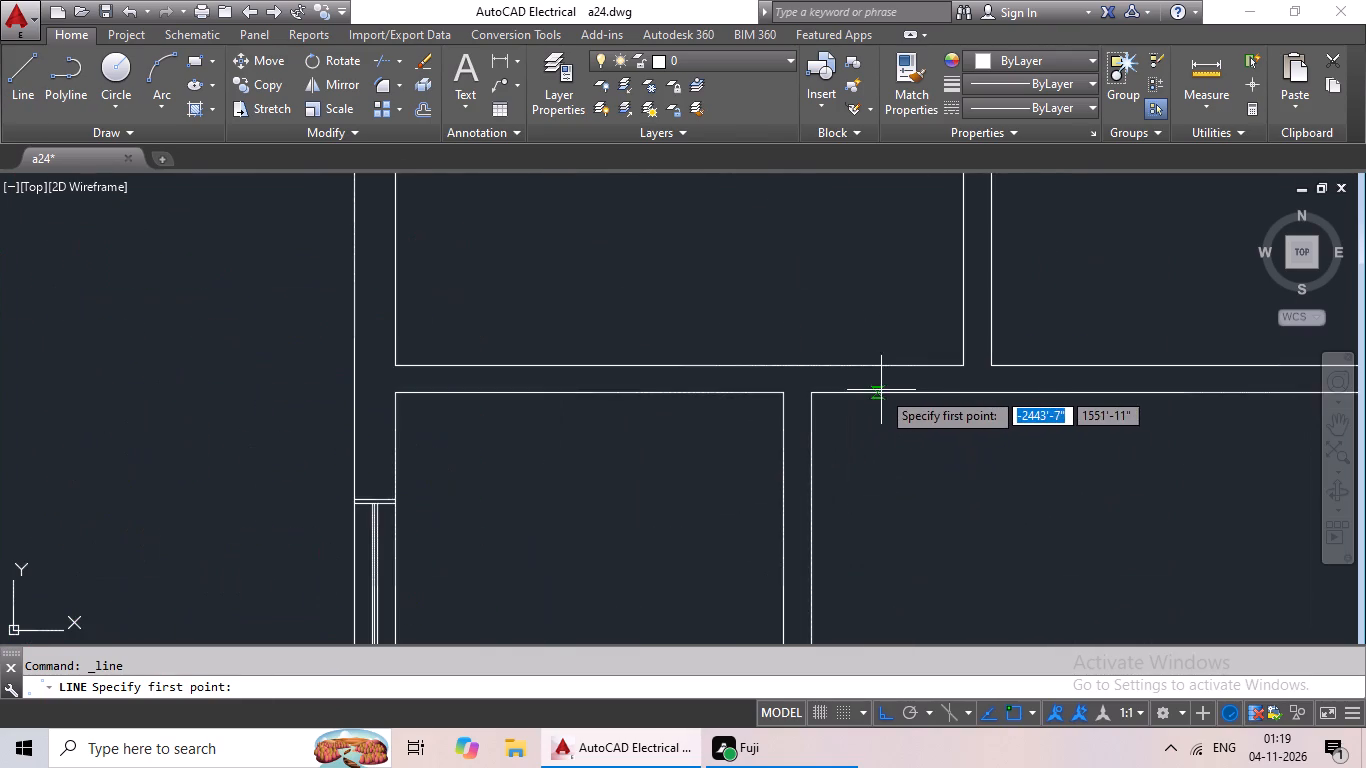
pyautogui.scroll(1, 890, 393)
pyautogui.moveTo(921, 380); pyautogui.dragTo(809, 405, button='middle')
pyautogui.scroll(2, 847, 391)
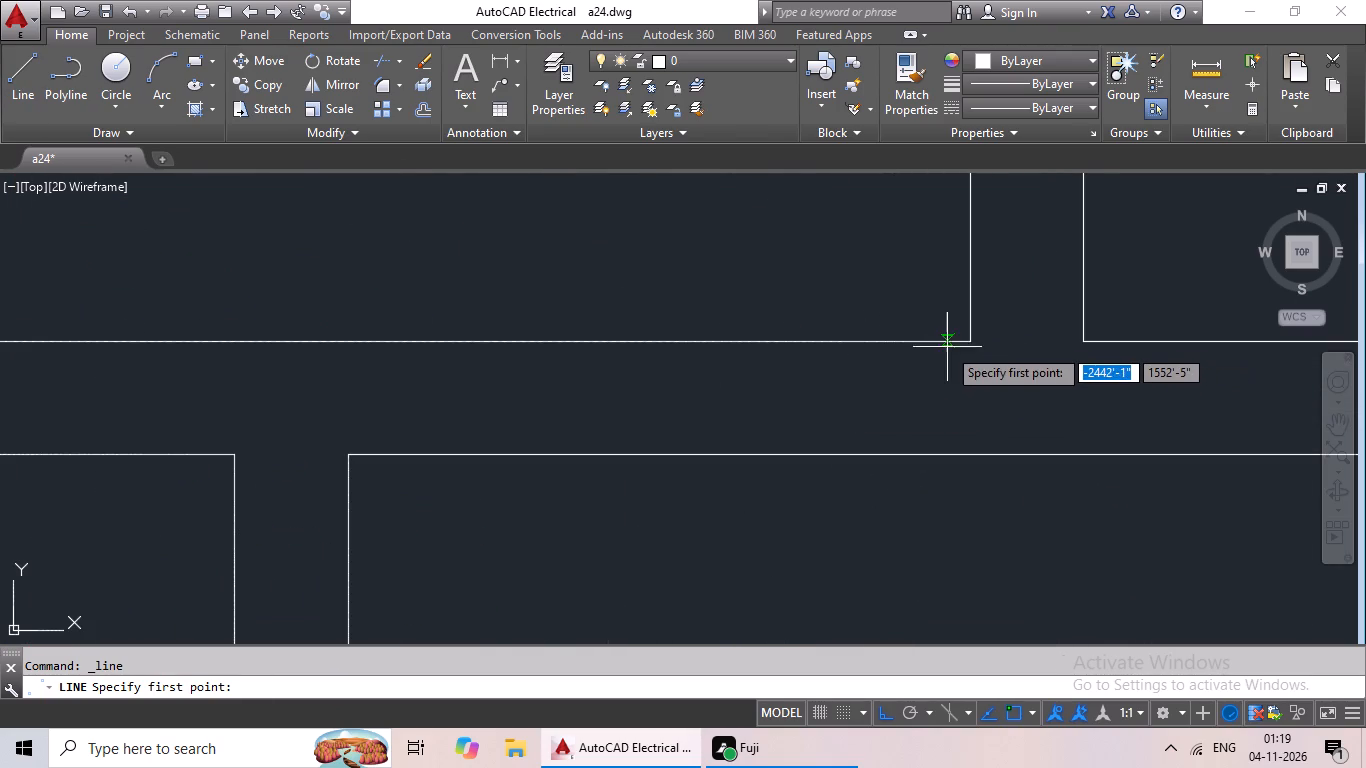
pyautogui.click(942, 342)
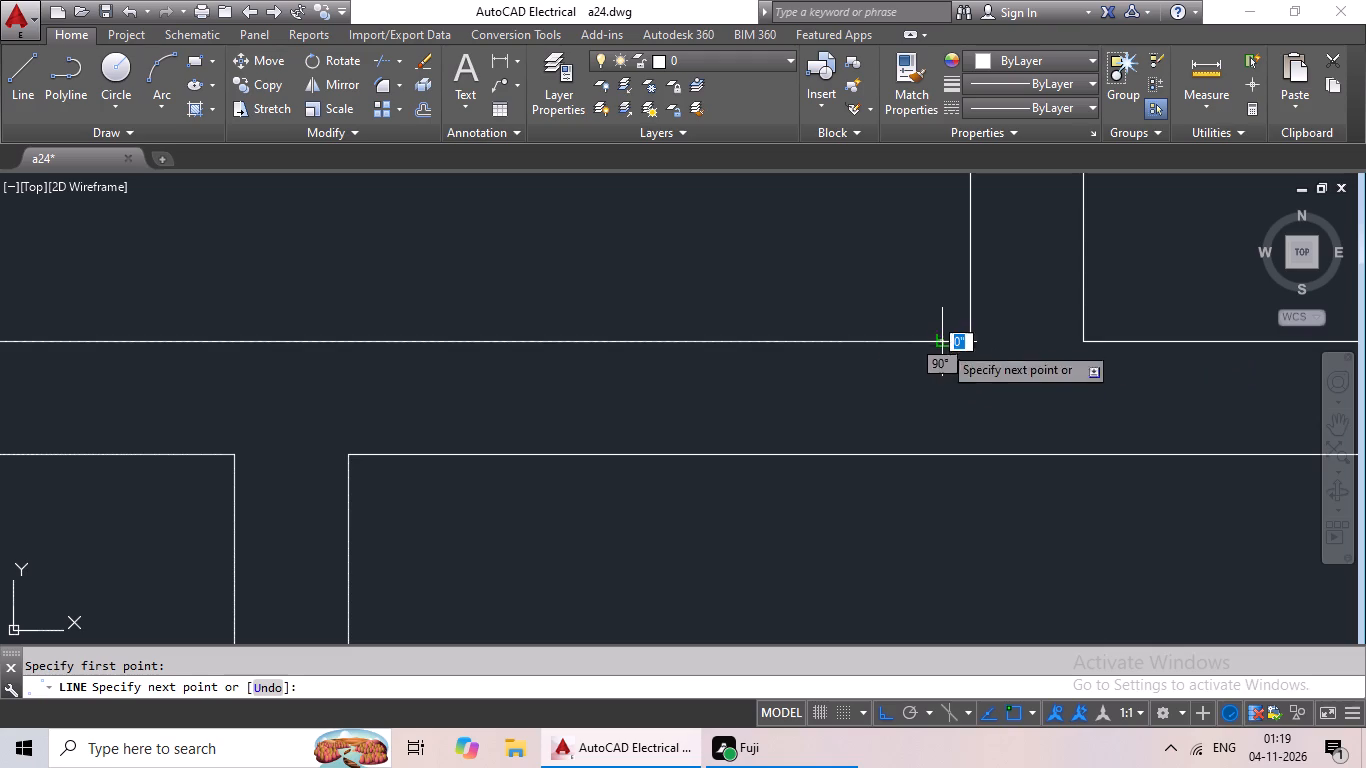
pyautogui.click(944, 459)
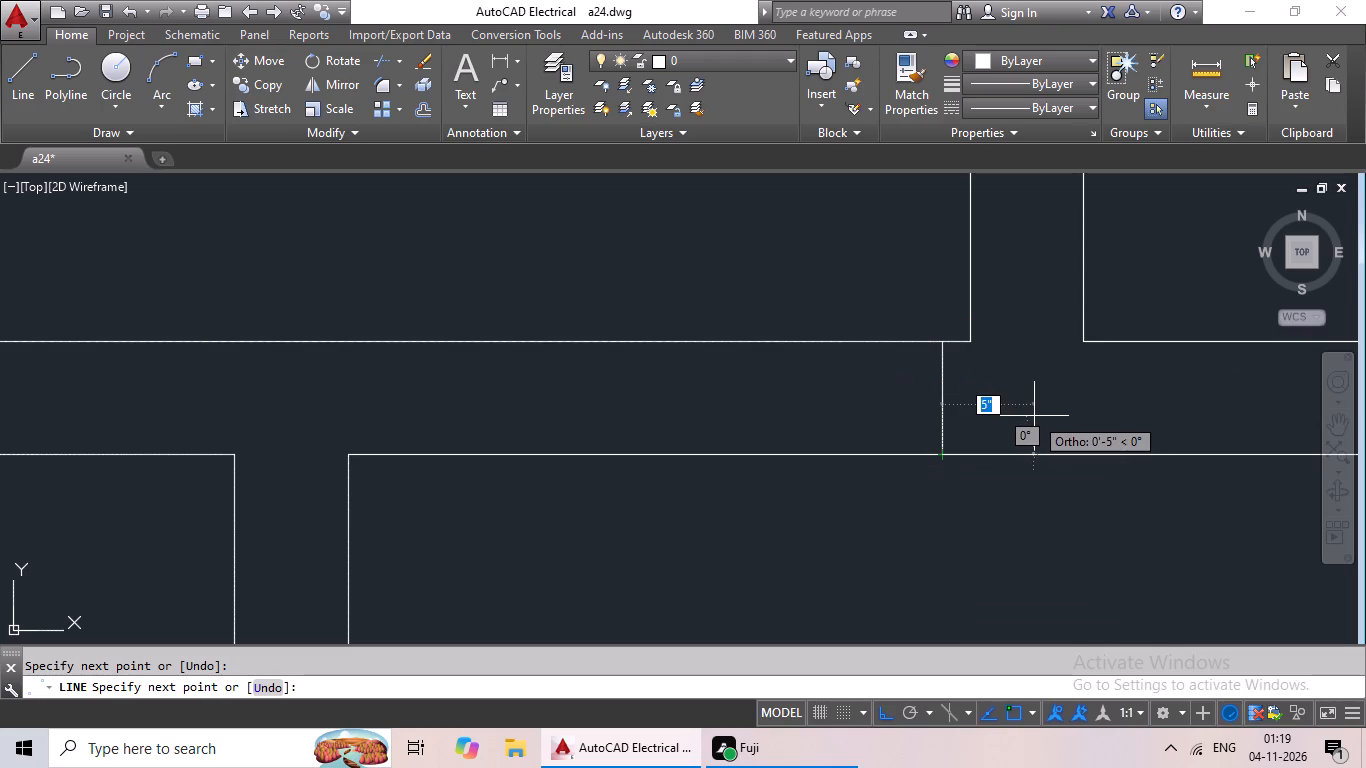
pyautogui.press('Escape')
# Draw a second line across the same wall, just right of the dining area's upper-left inner corner, about 2'-6" from the first.
pyautogui.click(23, 69)
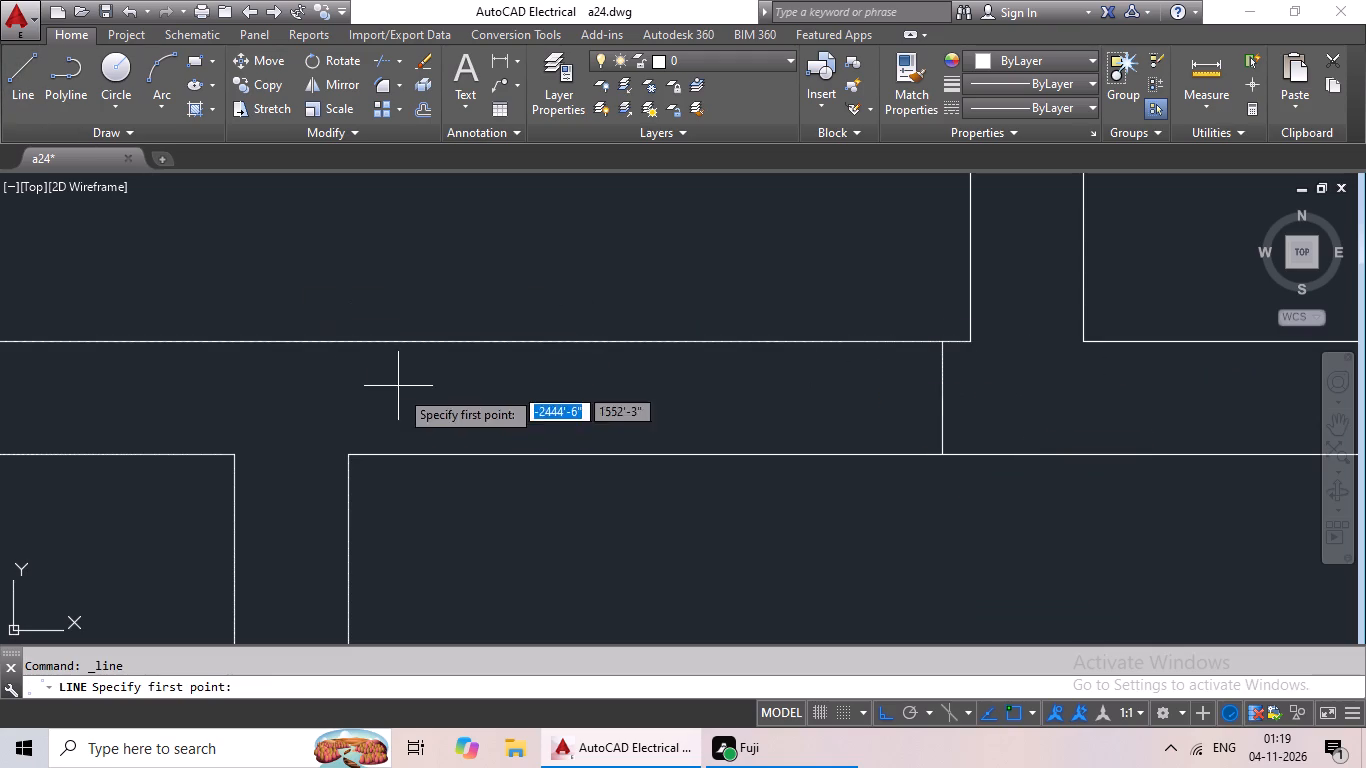
pyautogui.click(378, 453)
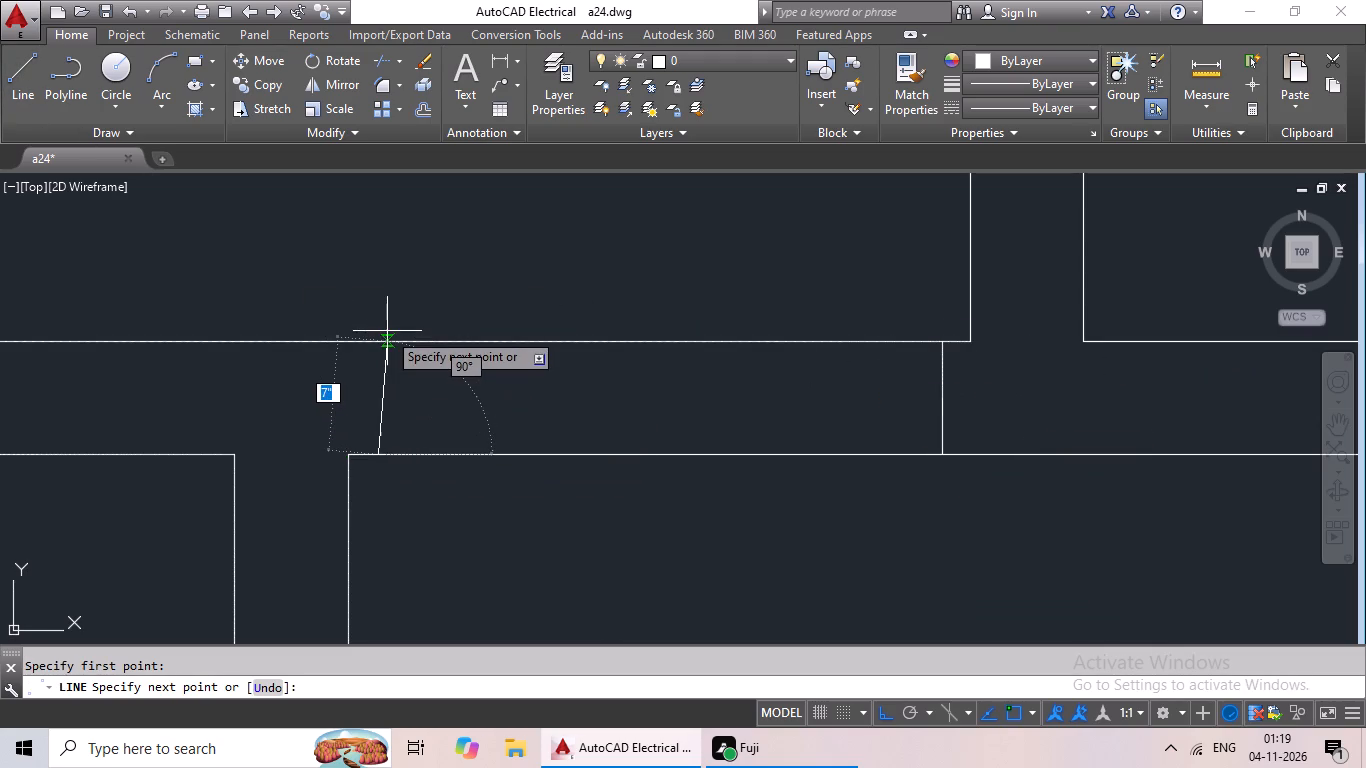
pyautogui.click(383, 337)
pyautogui.press('Escape')
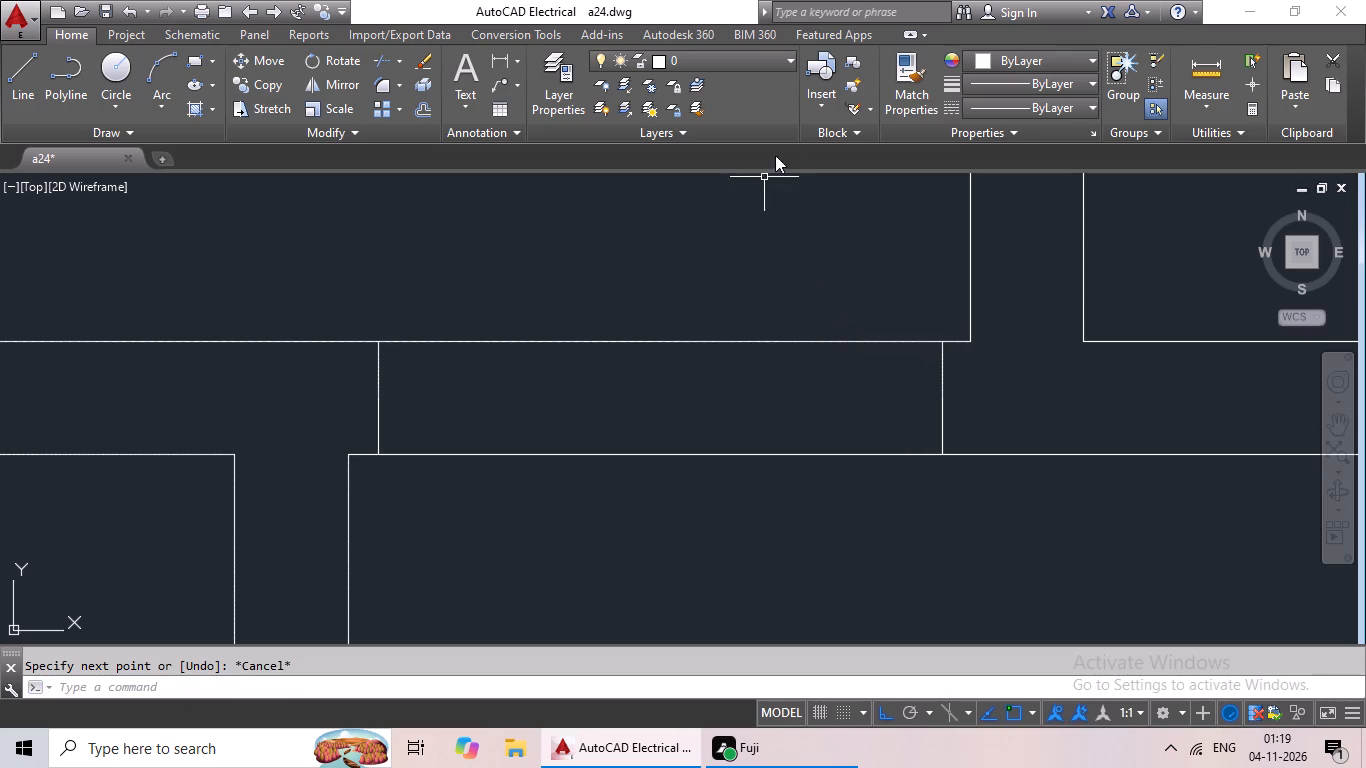
# Measure the distance between the two cross lines below the far-left bedroom using a linear dimension, without placing it.
pyautogui.click(496, 56)
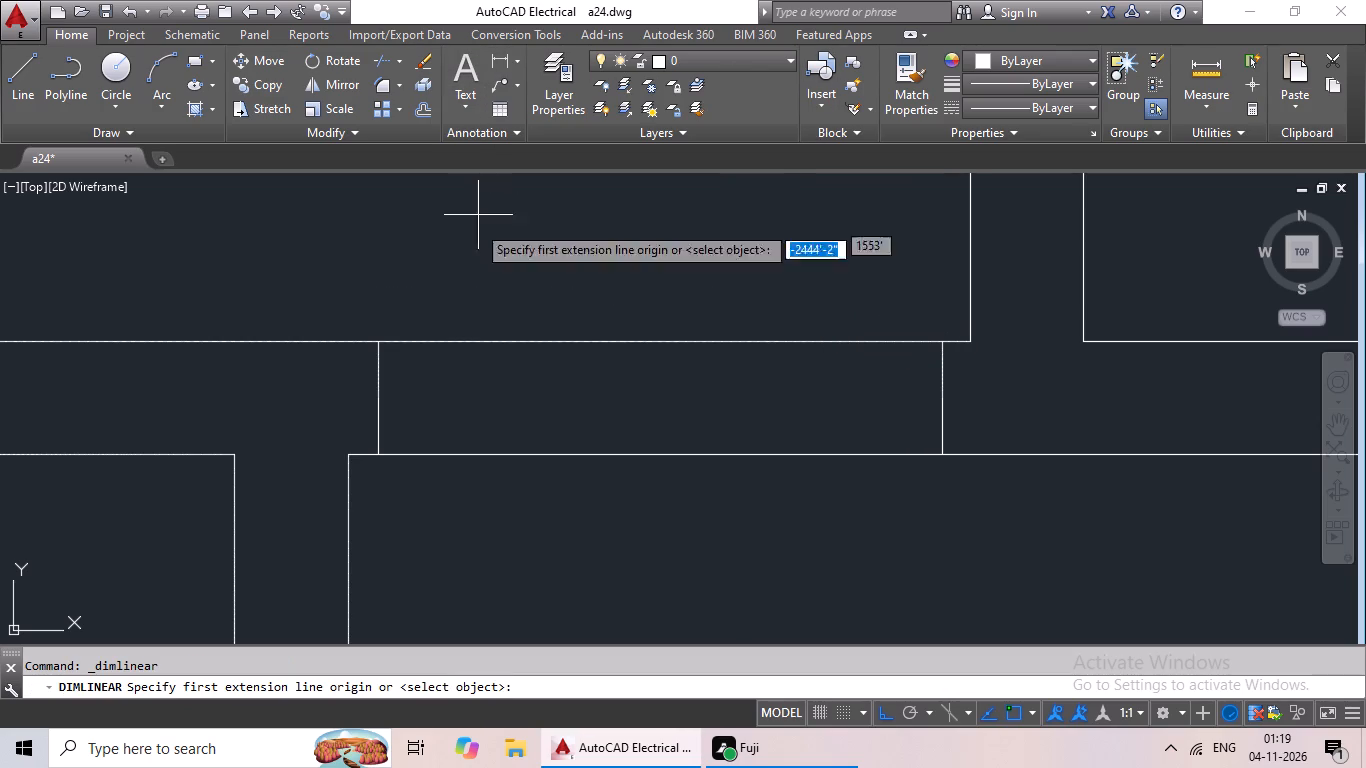
pyautogui.click(378, 393)
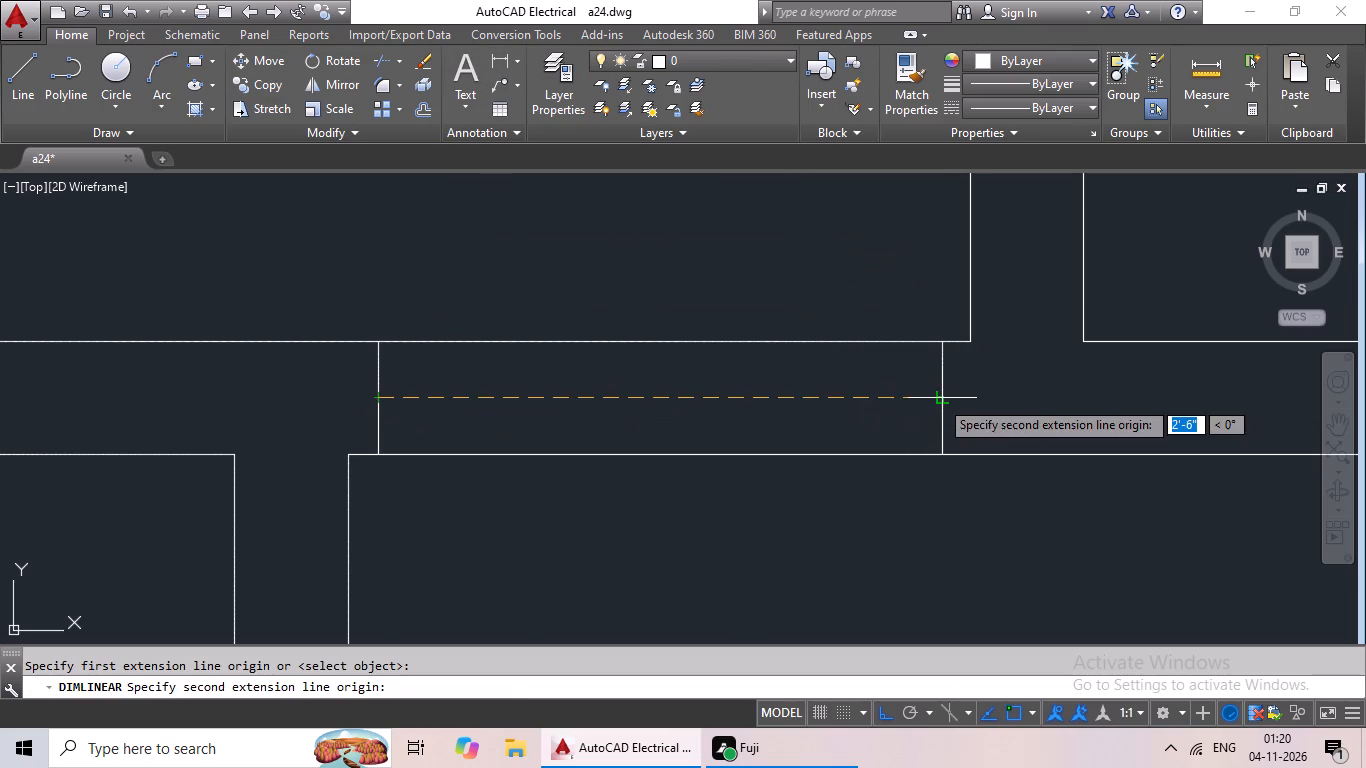
pyautogui.click(939, 399)
pyautogui.scroll(-4, 927, 358)
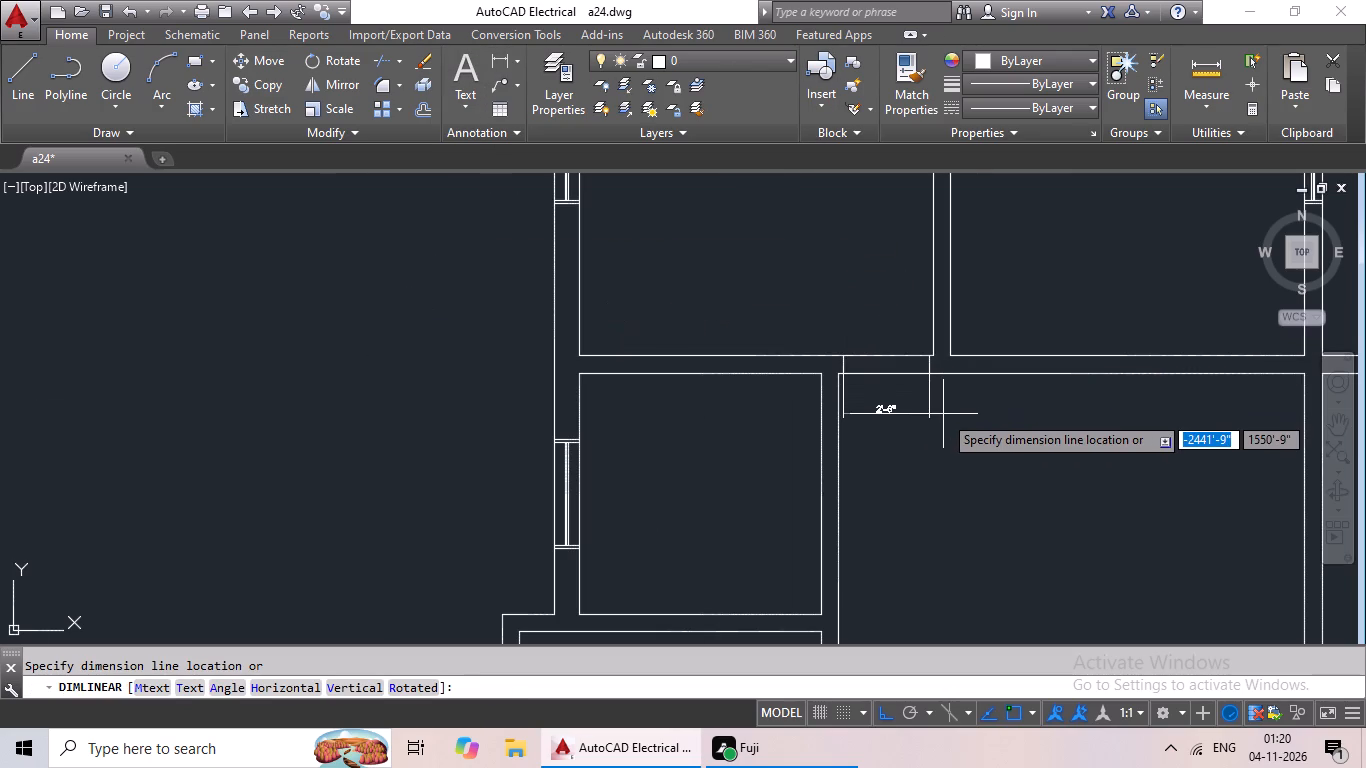
pyautogui.scroll(-1, 953, 412)
pyautogui.press('Escape')
# Draw a line across the wall below the second bedroom, just right of that bedroom's lower-left inner corner.
pyautogui.moveTo(974, 430); pyautogui.dragTo(818, 457, button='middle')
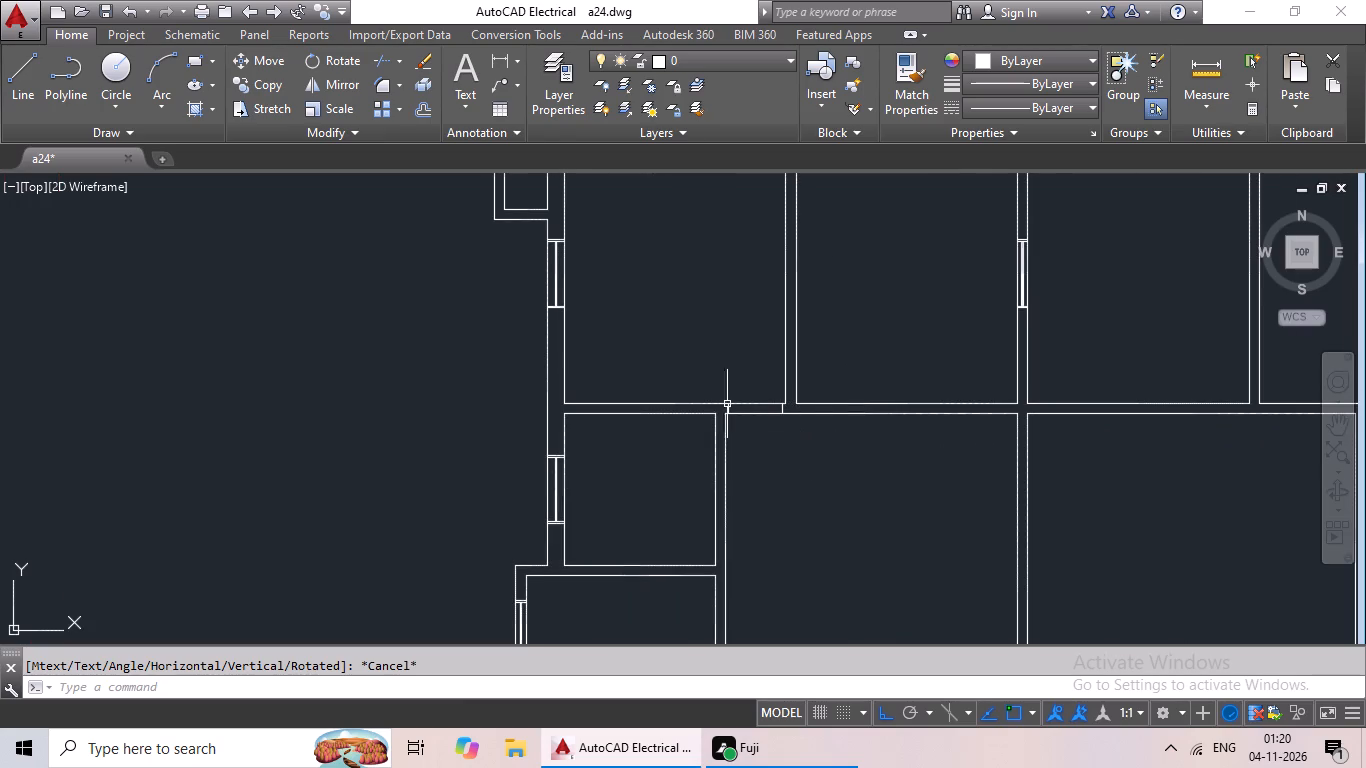
pyautogui.click(29, 90)
pyautogui.scroll(-4, 309, 204)
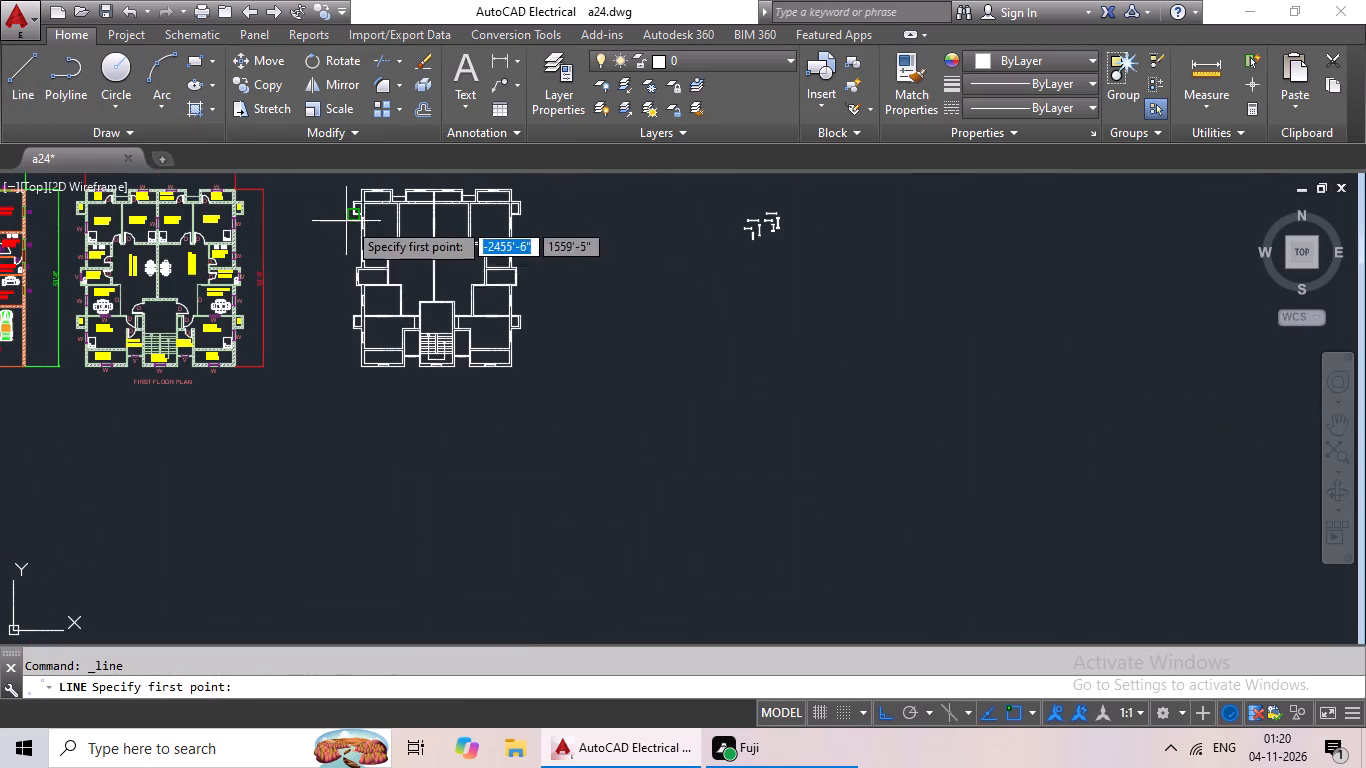
pyautogui.scroll(5, 402, 243)
pyautogui.moveTo(426, 231); pyautogui.dragTo(622, 215, button='middle')
pyautogui.scroll(2, 584, 226)
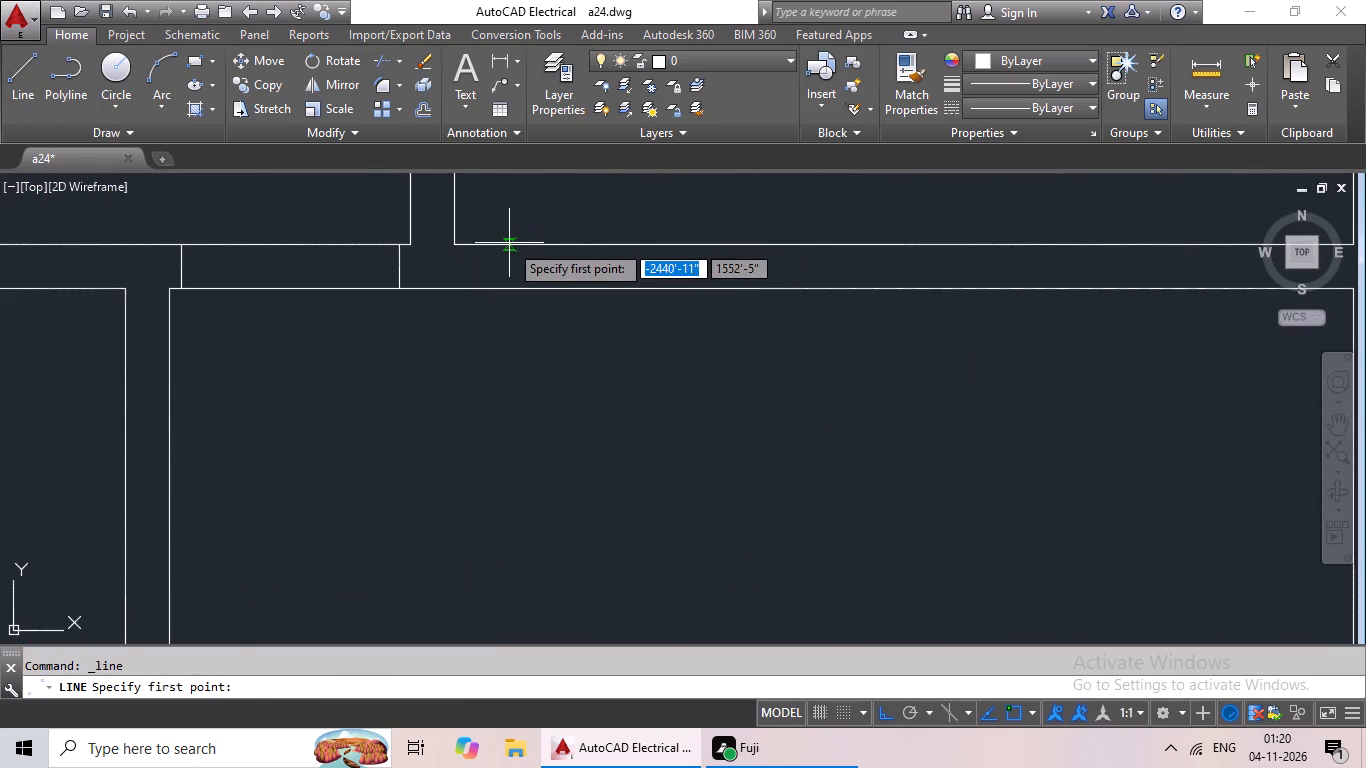
pyautogui.click(509, 242)
pyautogui.click(512, 284)
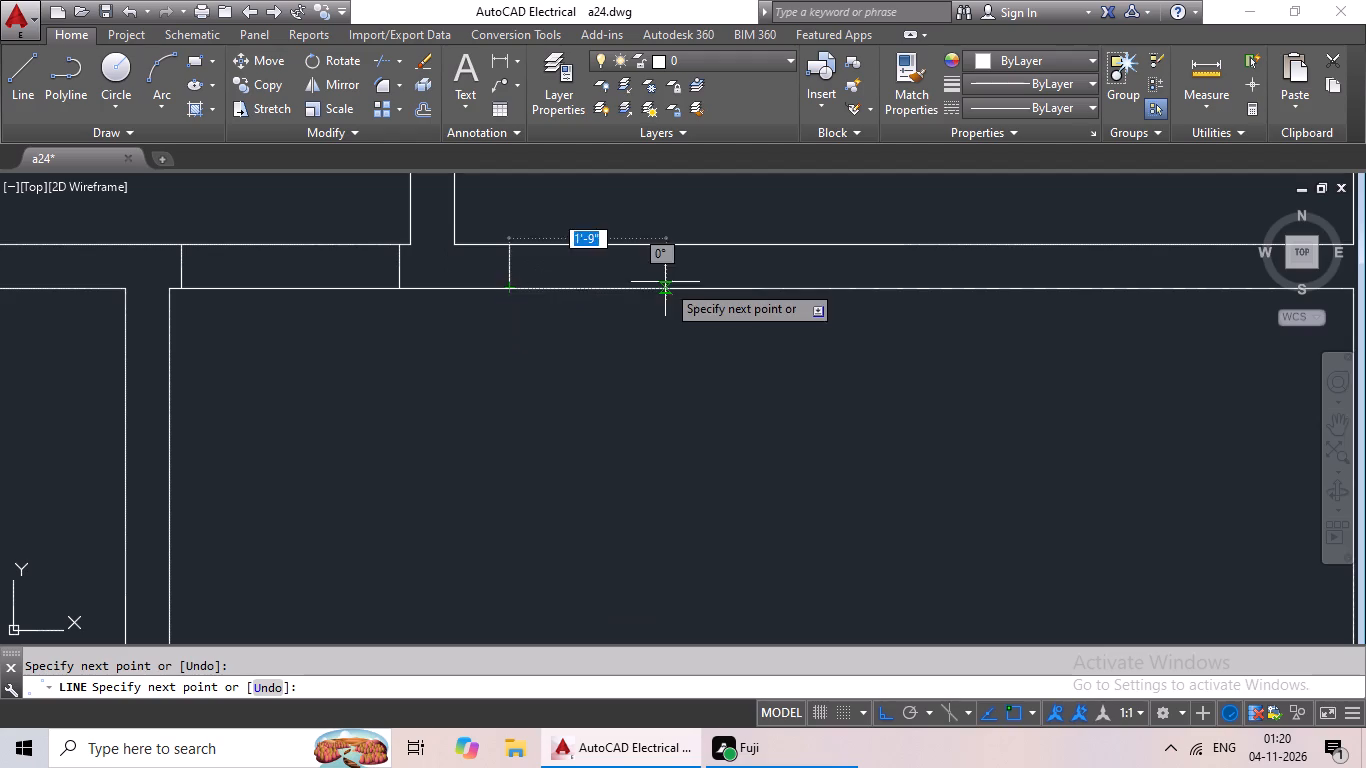
pyautogui.scroll(-2, 665, 282)
pyautogui.press('Escape')
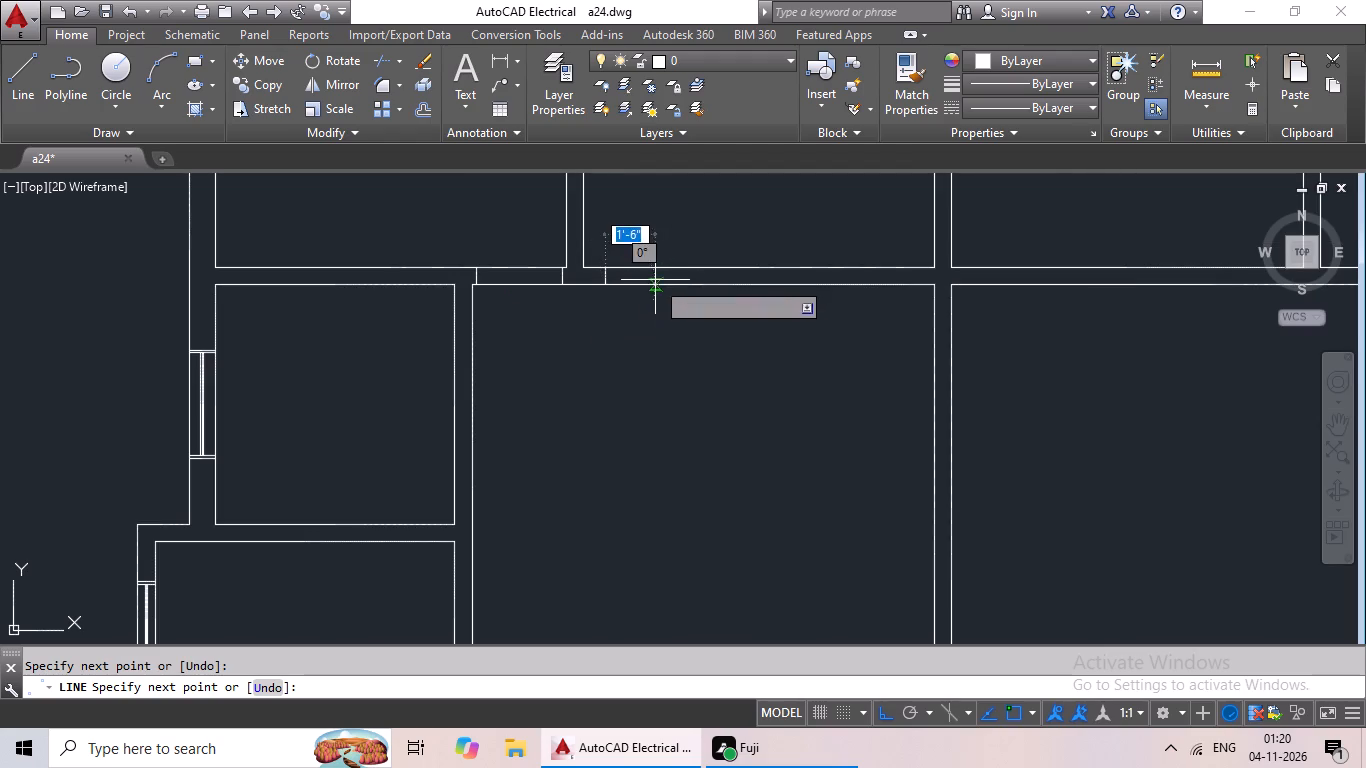
# Offset the cross line below the second bedroom 3' to the right.
pyautogui.press('o')
pyautogui.press('Return')
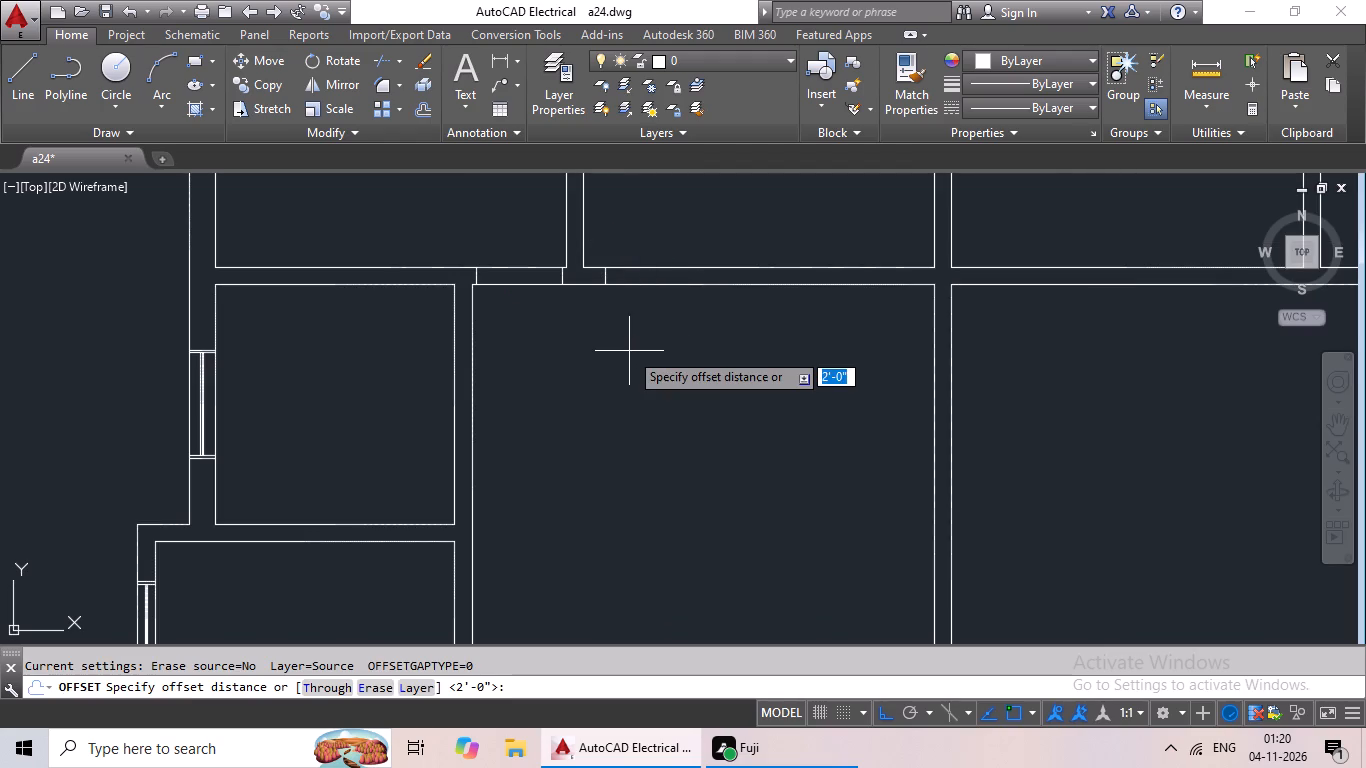
pyautogui.write("3'")
pyautogui.press('Return')
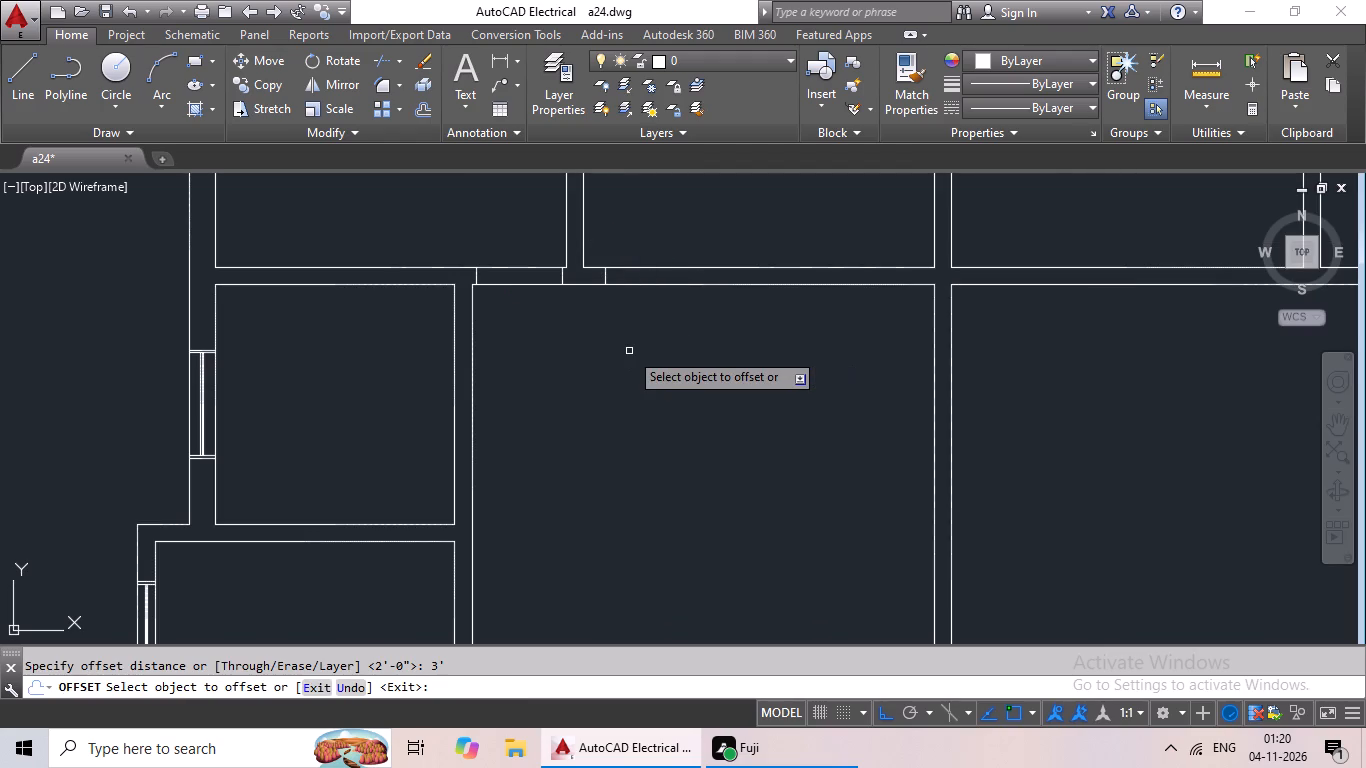
pyautogui.click(604, 274)
pyautogui.click(686, 279)
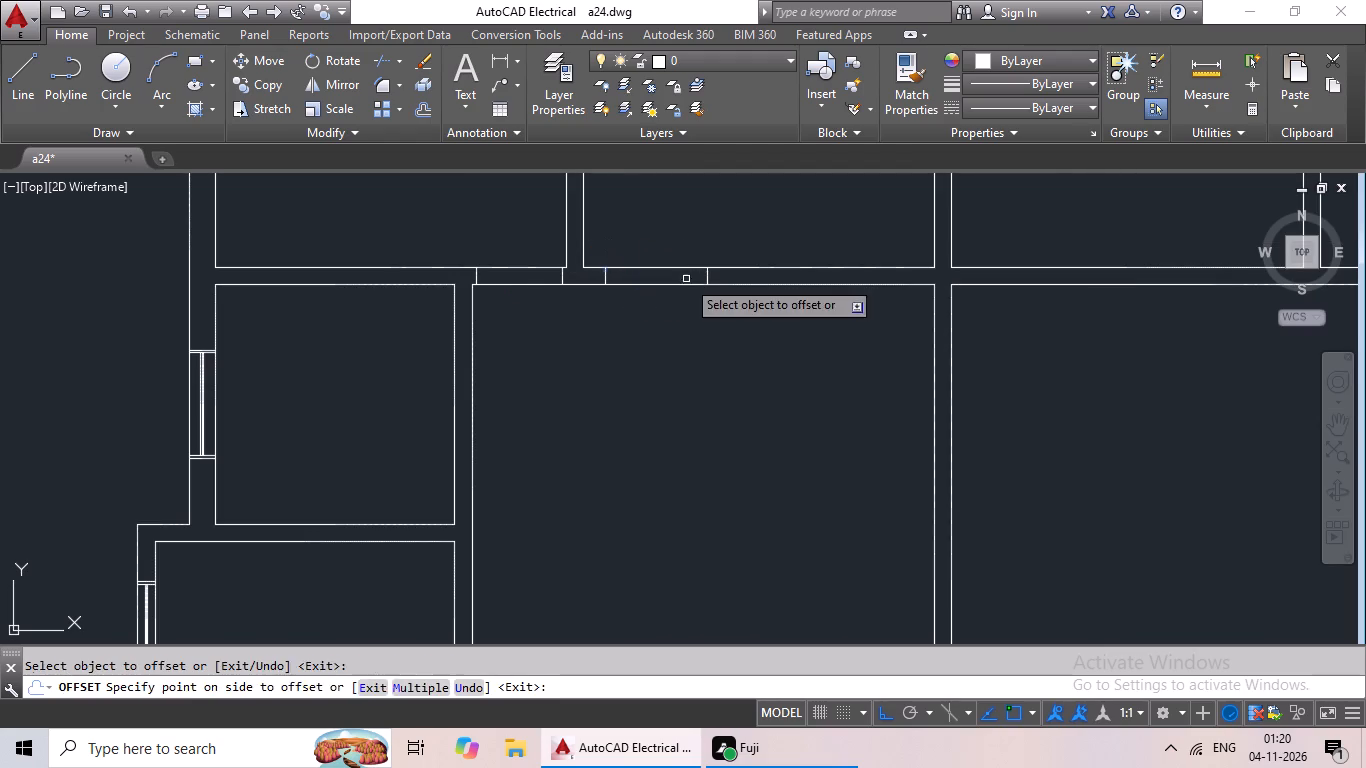
# Draw a line across the wall below the third bedroom, just left of that bedroom's lower-right inner corner.
pyautogui.click(25, 111)
pyautogui.scroll(-4, 277, 224)
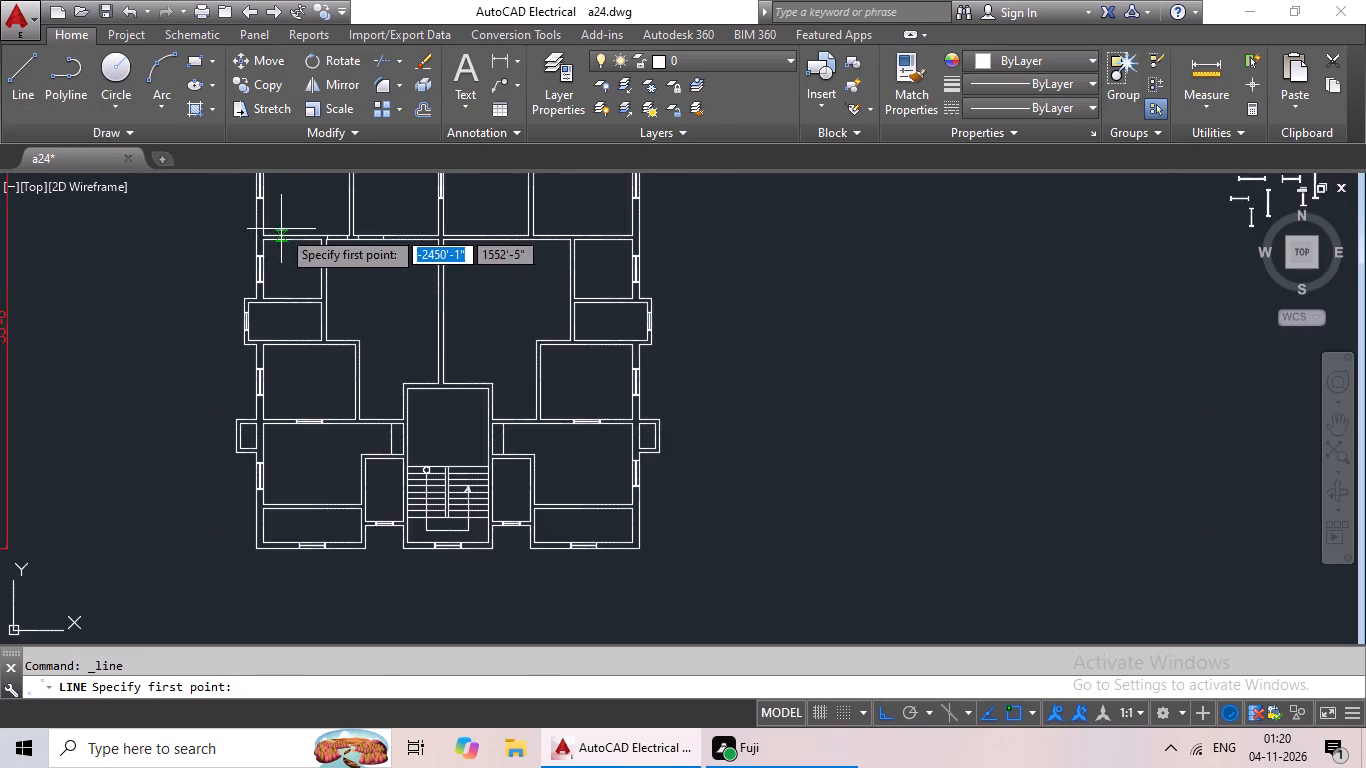
pyautogui.moveTo(300, 327); pyautogui.dragTo(333, 399, button='middle')
pyautogui.scroll(-1, 355, 384)
pyautogui.moveTo(383, 340); pyautogui.dragTo(544, 365, button='middle')
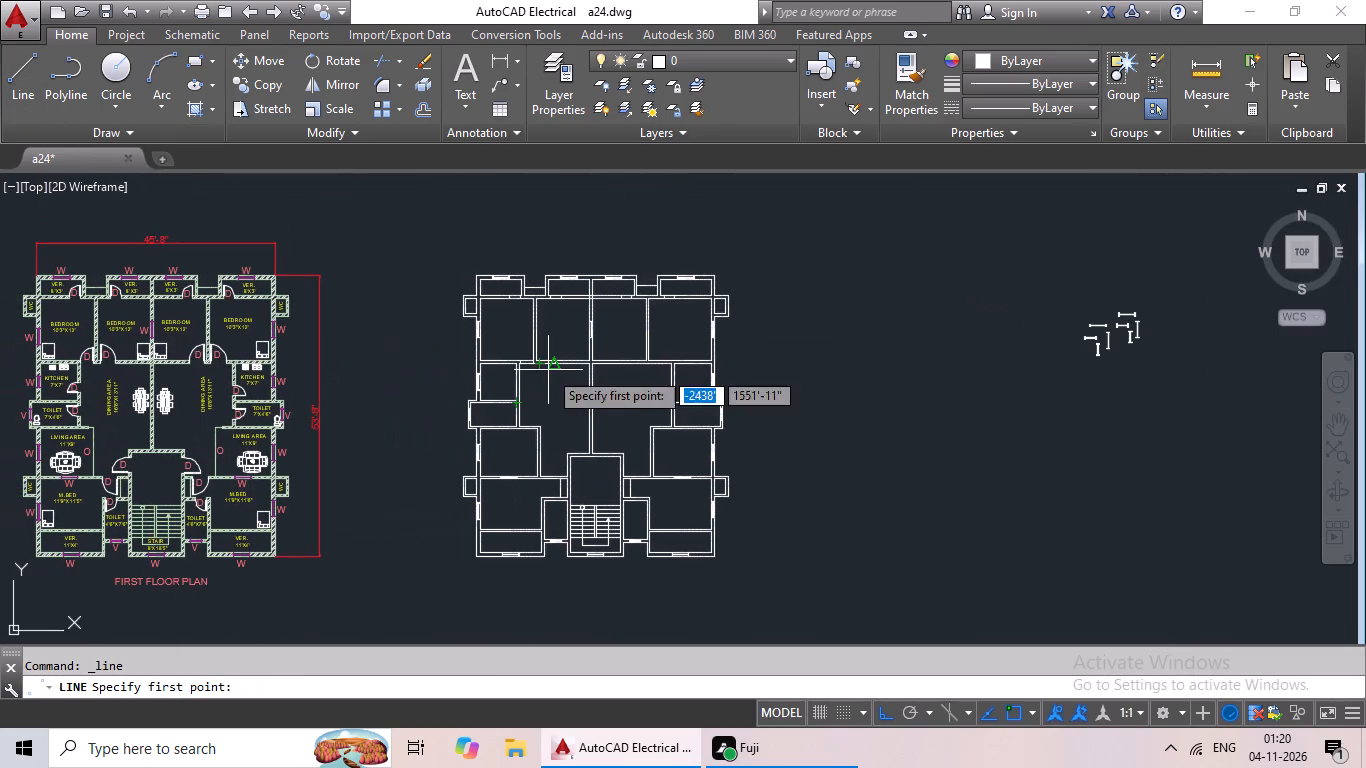
pyautogui.scroll(1, 639, 370)
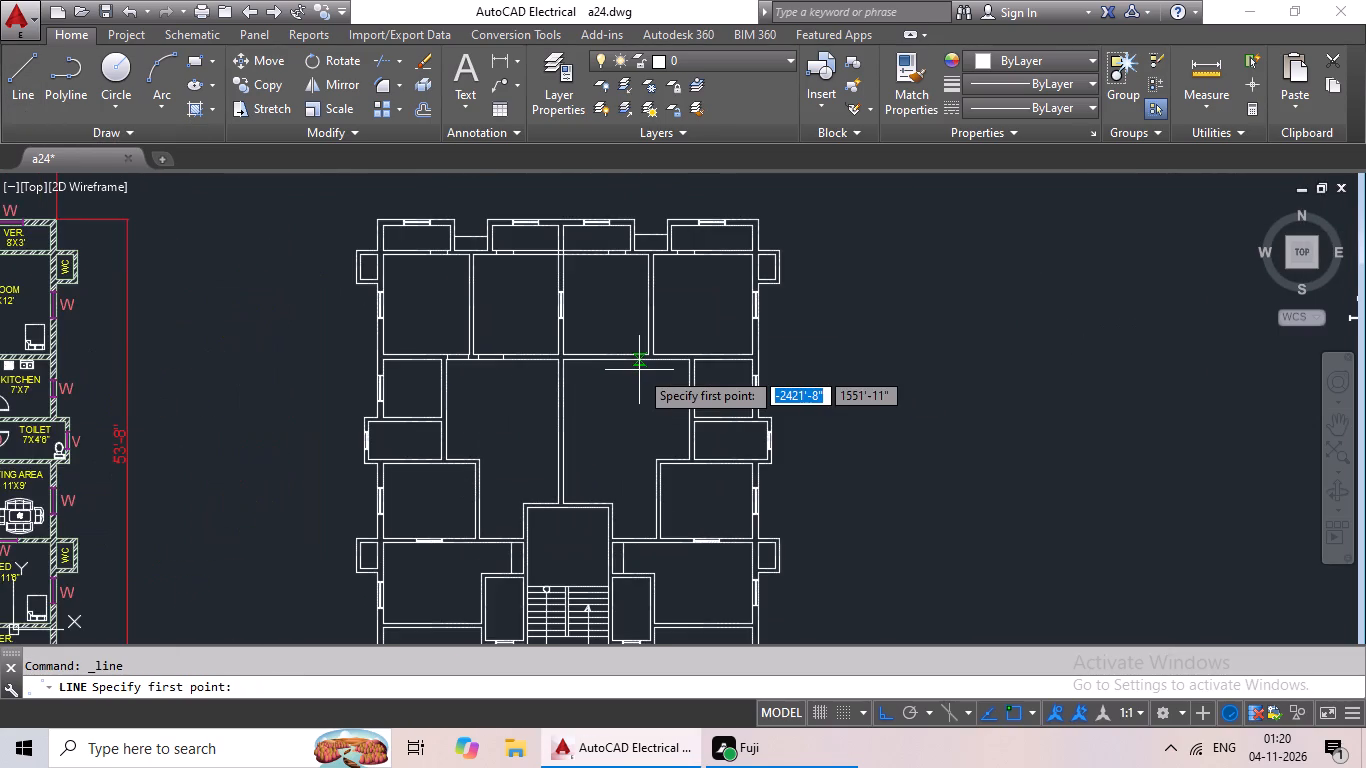
pyautogui.scroll(-1, 639, 370)
pyautogui.scroll(4, 640, 366)
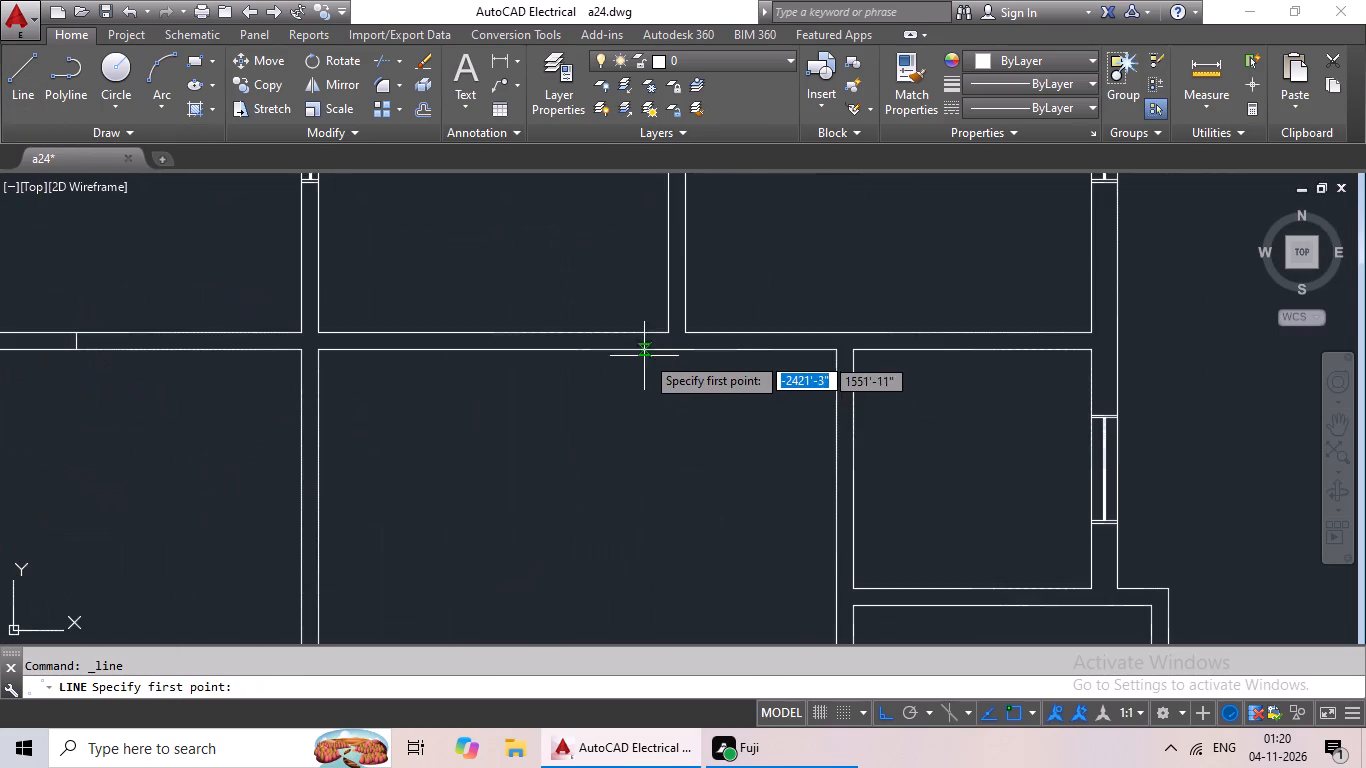
pyautogui.scroll(4, 661, 348)
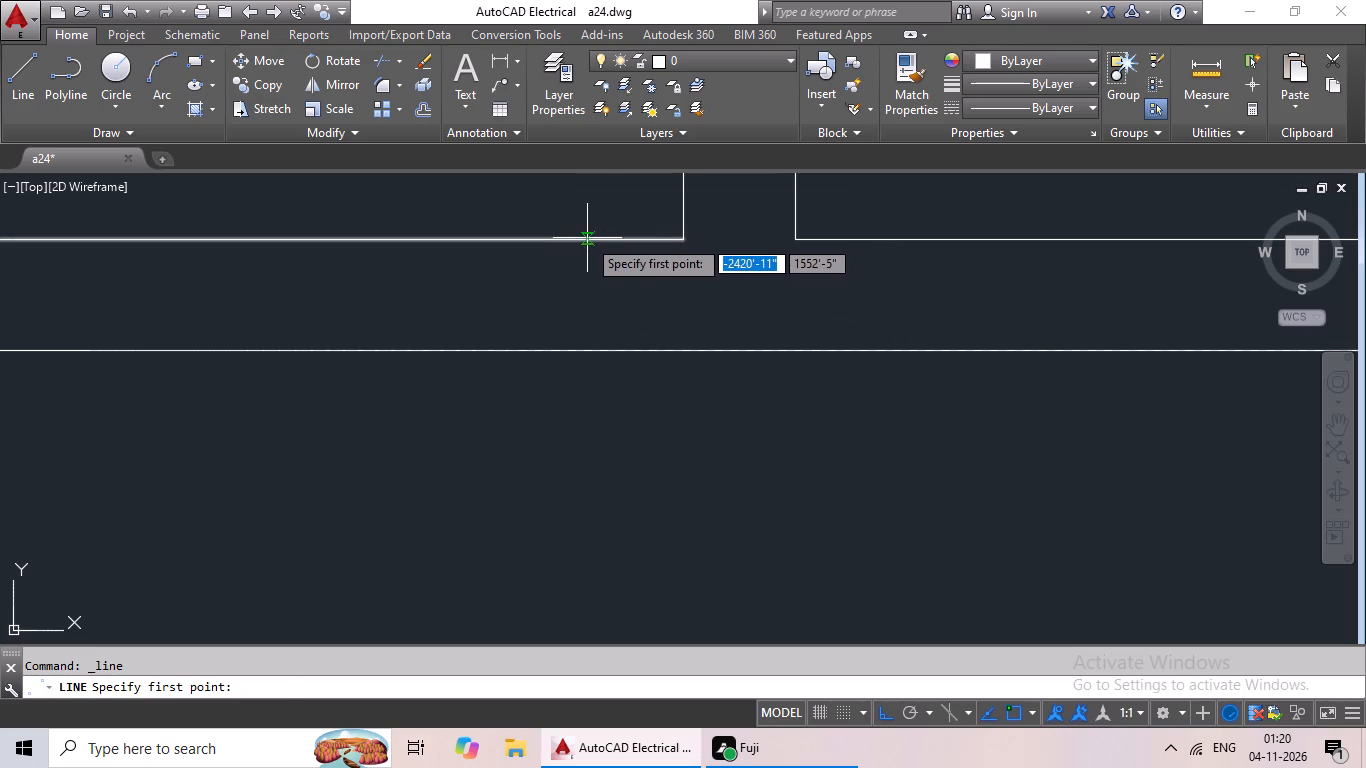
pyautogui.click(581, 237)
pyautogui.click(578, 347)
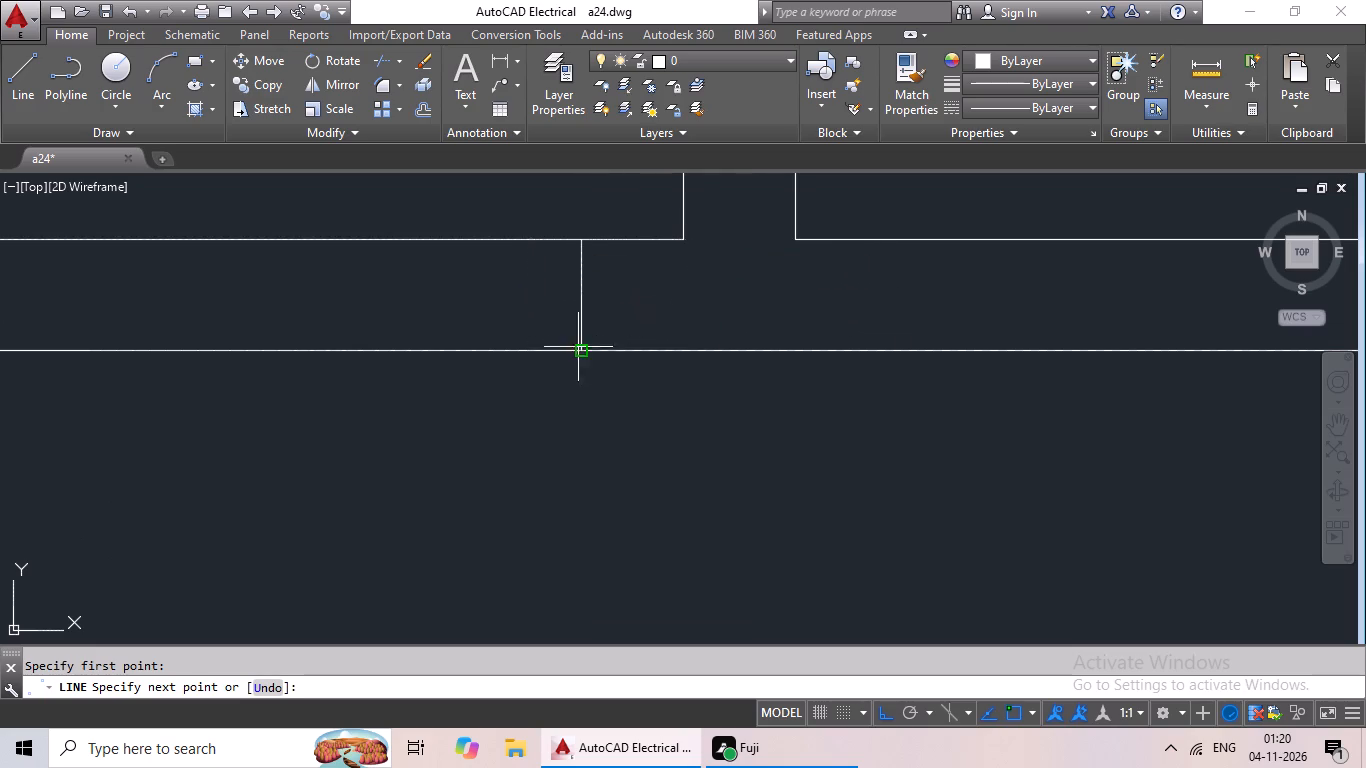
pyautogui.press('Escape')
# Draw a line across the wall below the far-right bedroom, just right of that bedroom's lower-left inner corner.
pyautogui.click(18, 89)
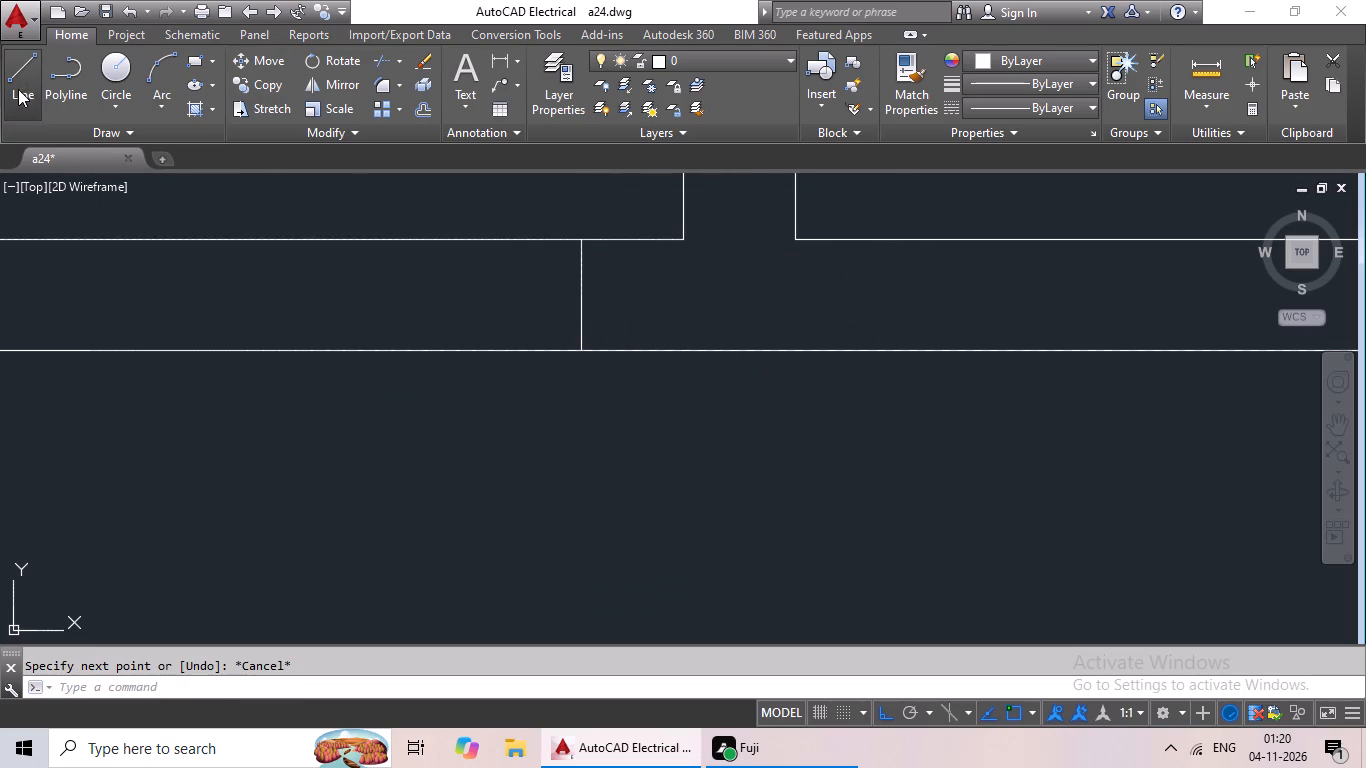
pyautogui.click(902, 242)
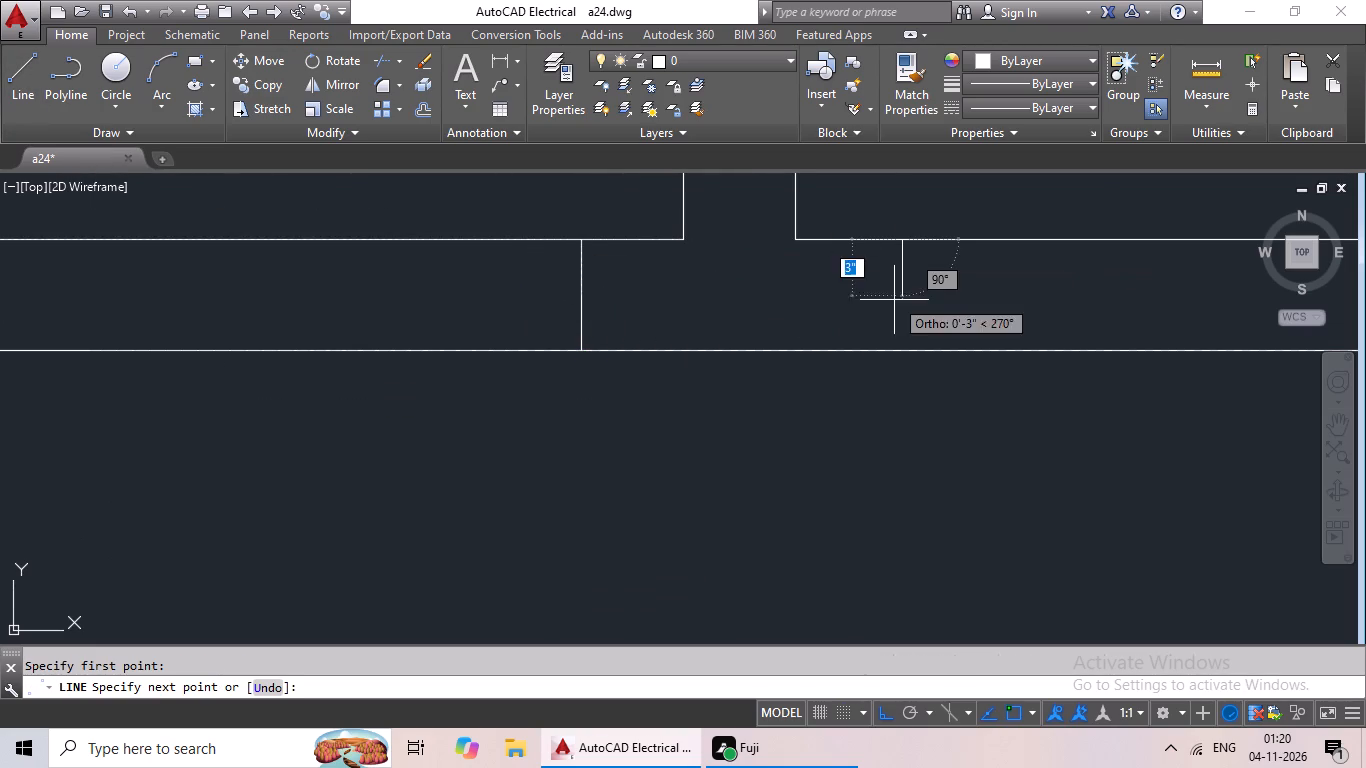
pyautogui.click(901, 355)
pyautogui.press('Escape')
# Offset the cross line below the far-right bedroom 3' to the right.
pyautogui.scroll(-4, 974, 382)
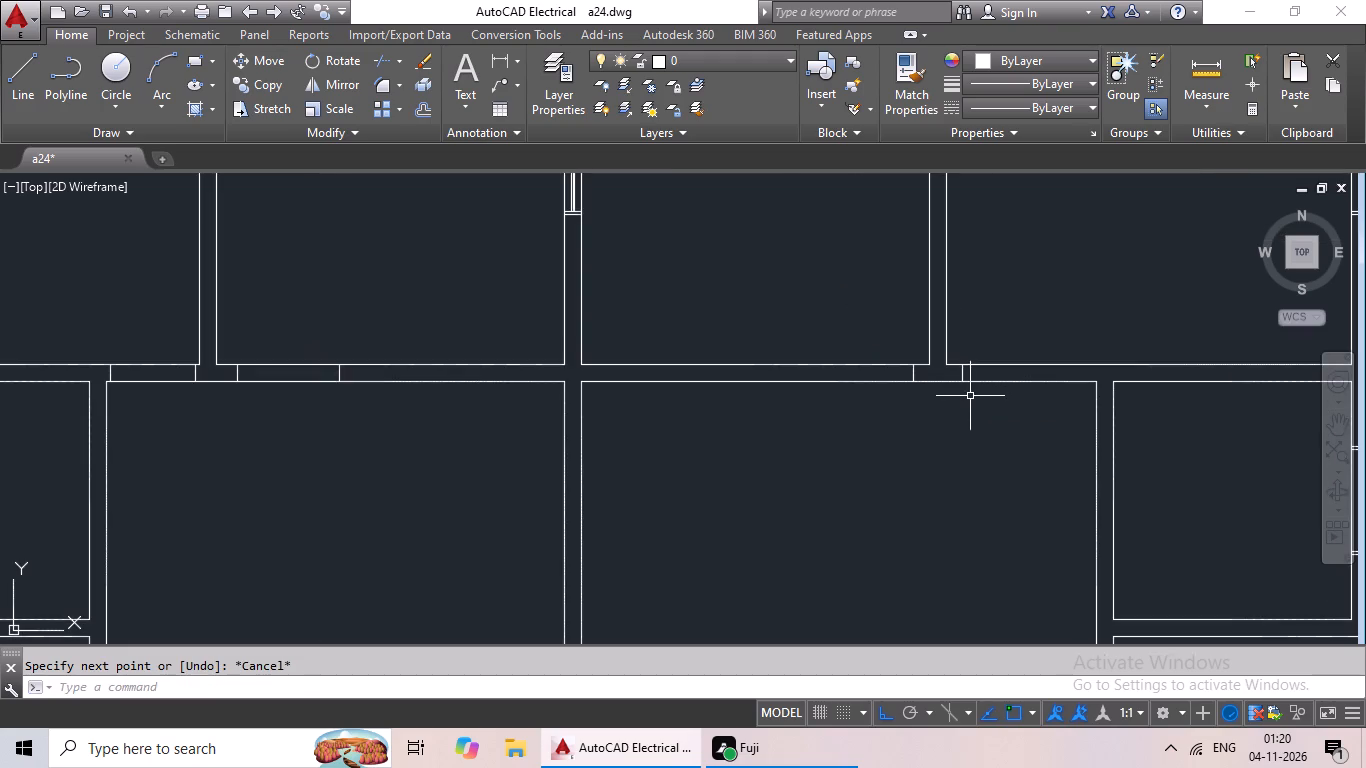
pyautogui.moveTo(966, 406); pyautogui.dragTo(545, 535, button='middle')
pyautogui.press('Escape')
pyautogui.press('Escape')
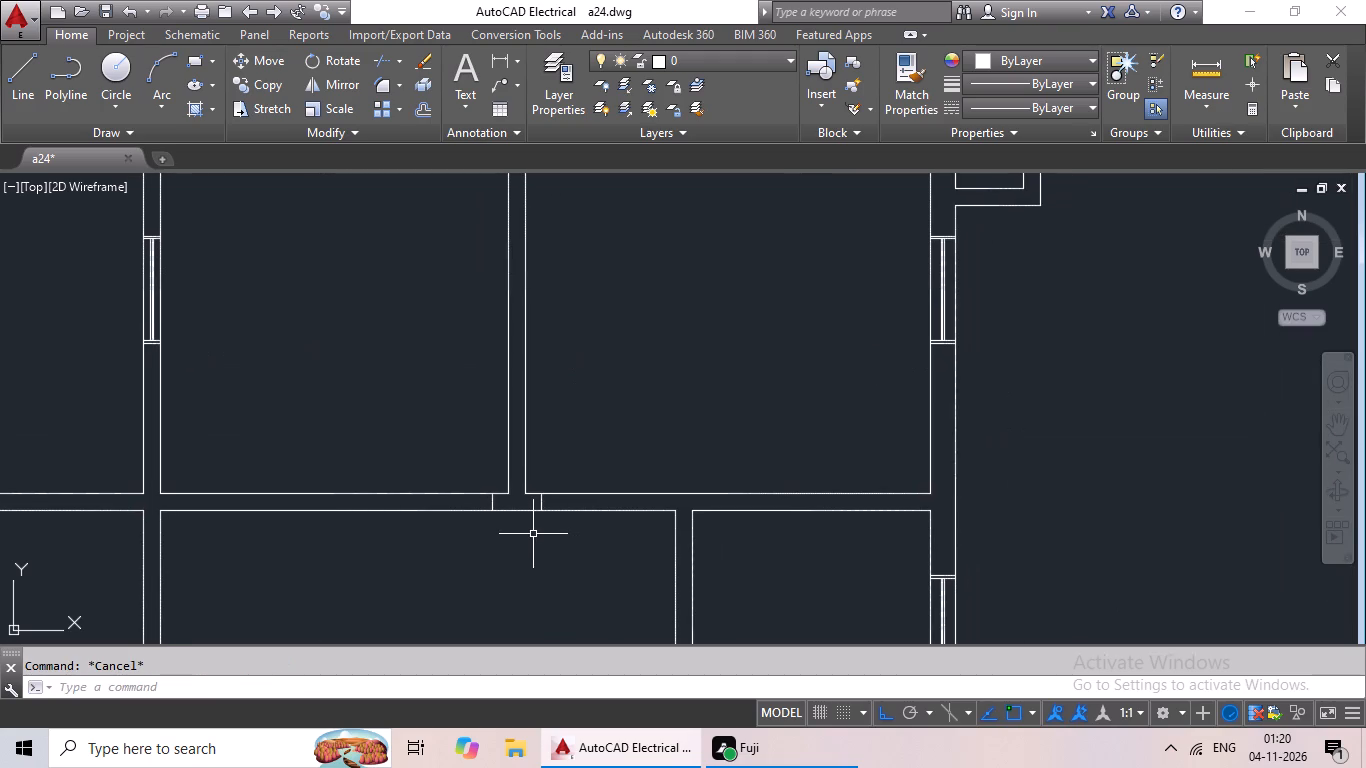
pyautogui.press('o')
pyautogui.press('Return')
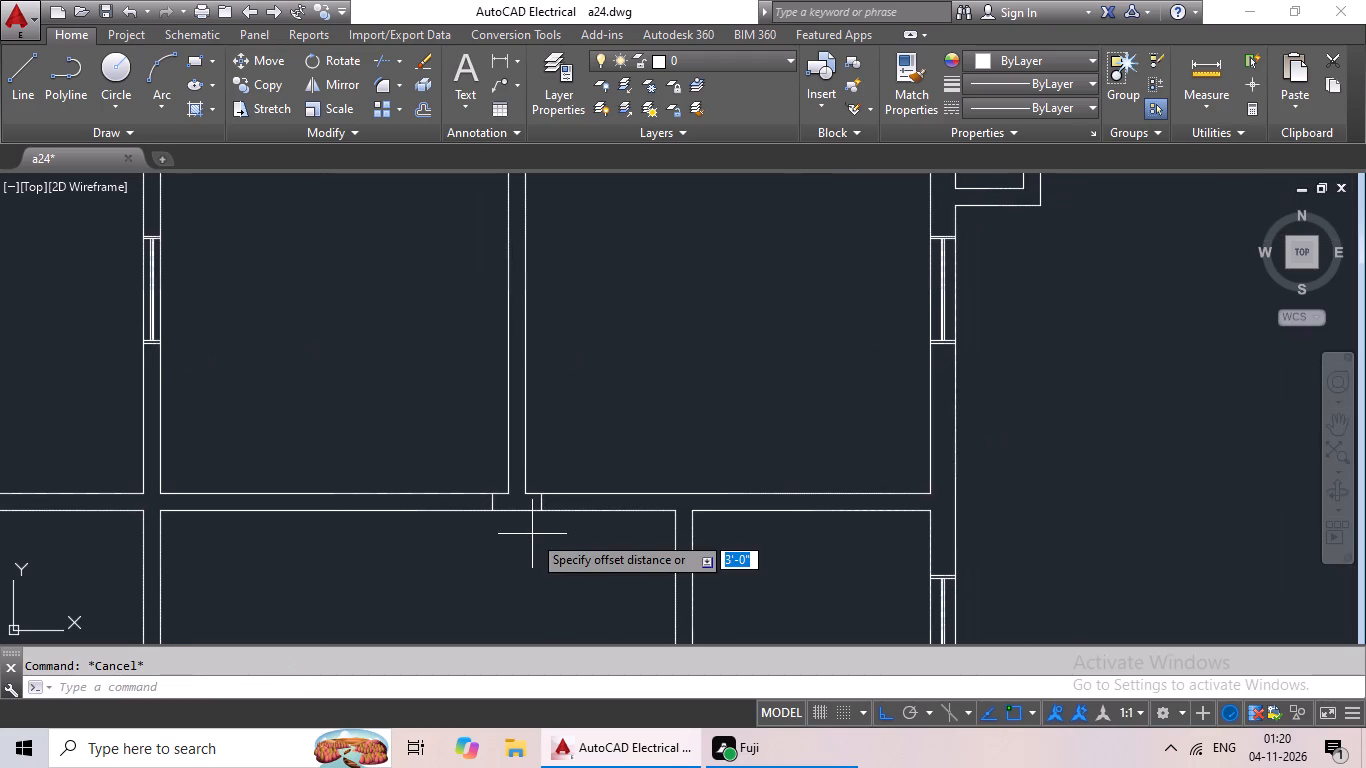
pyautogui.press('Return')
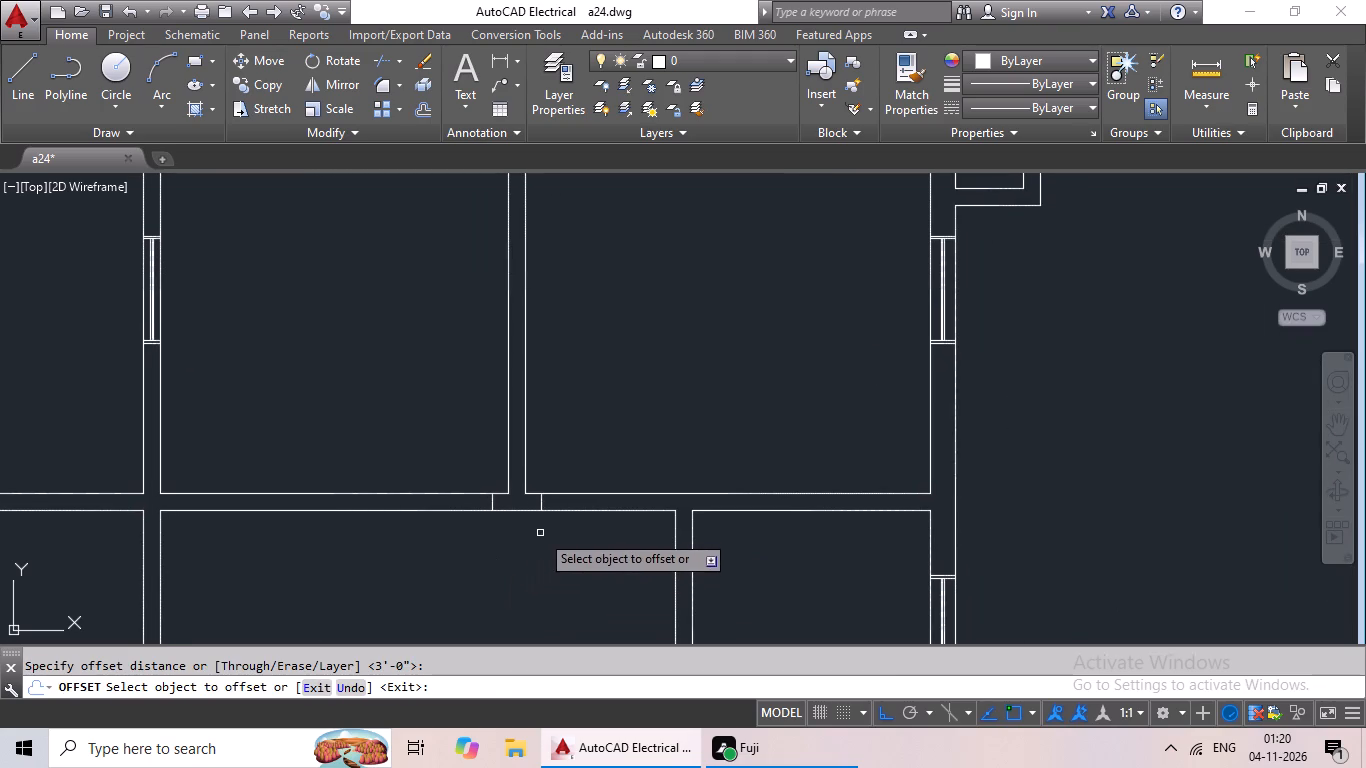
pyautogui.moveTo(540, 495); pyautogui.dragTo(554, 495)
pyautogui.click(566, 493)
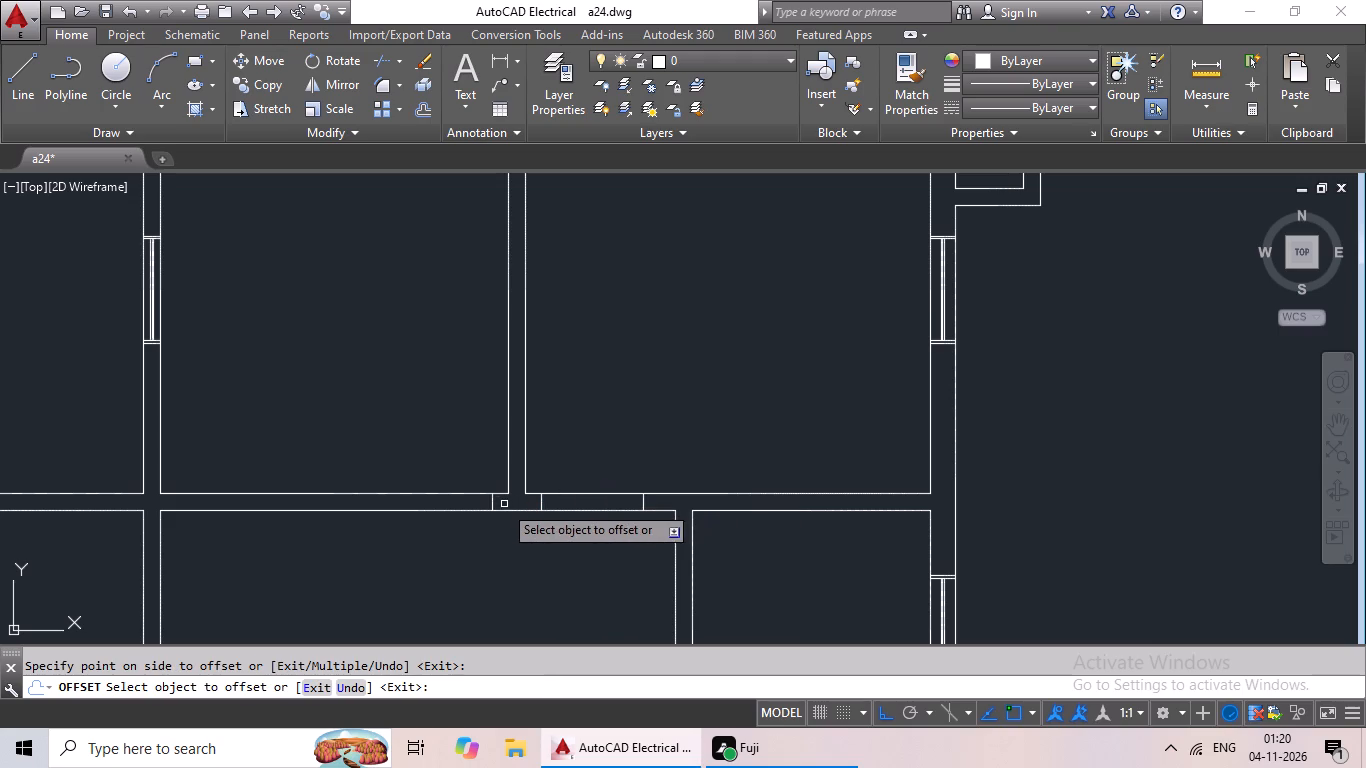
# Offset the cross line below the third bedroom 3' to the left.
pyautogui.click(493, 501)
pyautogui.click(427, 501)
# Draw a line across the right-hand kitchen's left wall, just above that kitchen's lower-left inner corner.
pyautogui.scroll(-3, 520, 483)
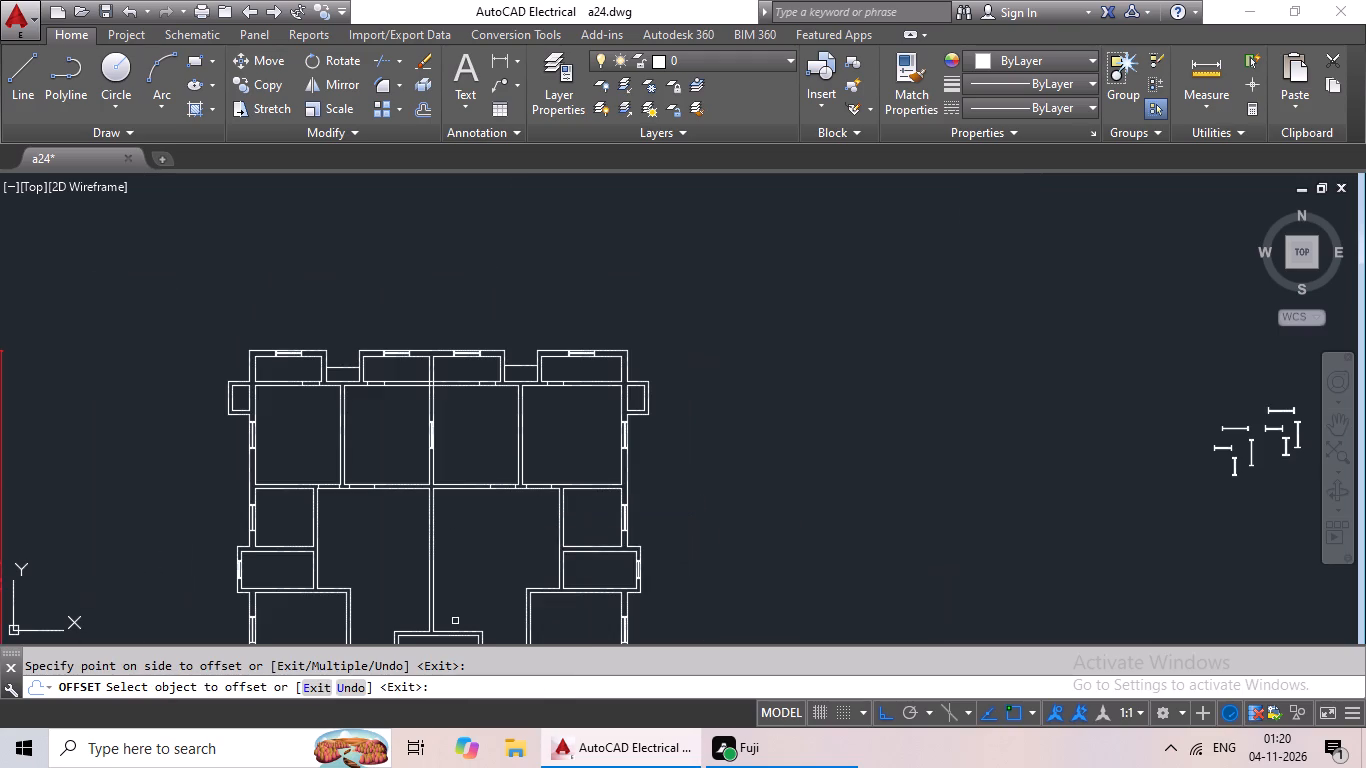
pyautogui.click(17, 92)
pyautogui.scroll(-3, 482, 297)
pyautogui.moveTo(455, 343); pyautogui.dragTo(600, 332, button='middle')
pyautogui.scroll(2, 573, 330)
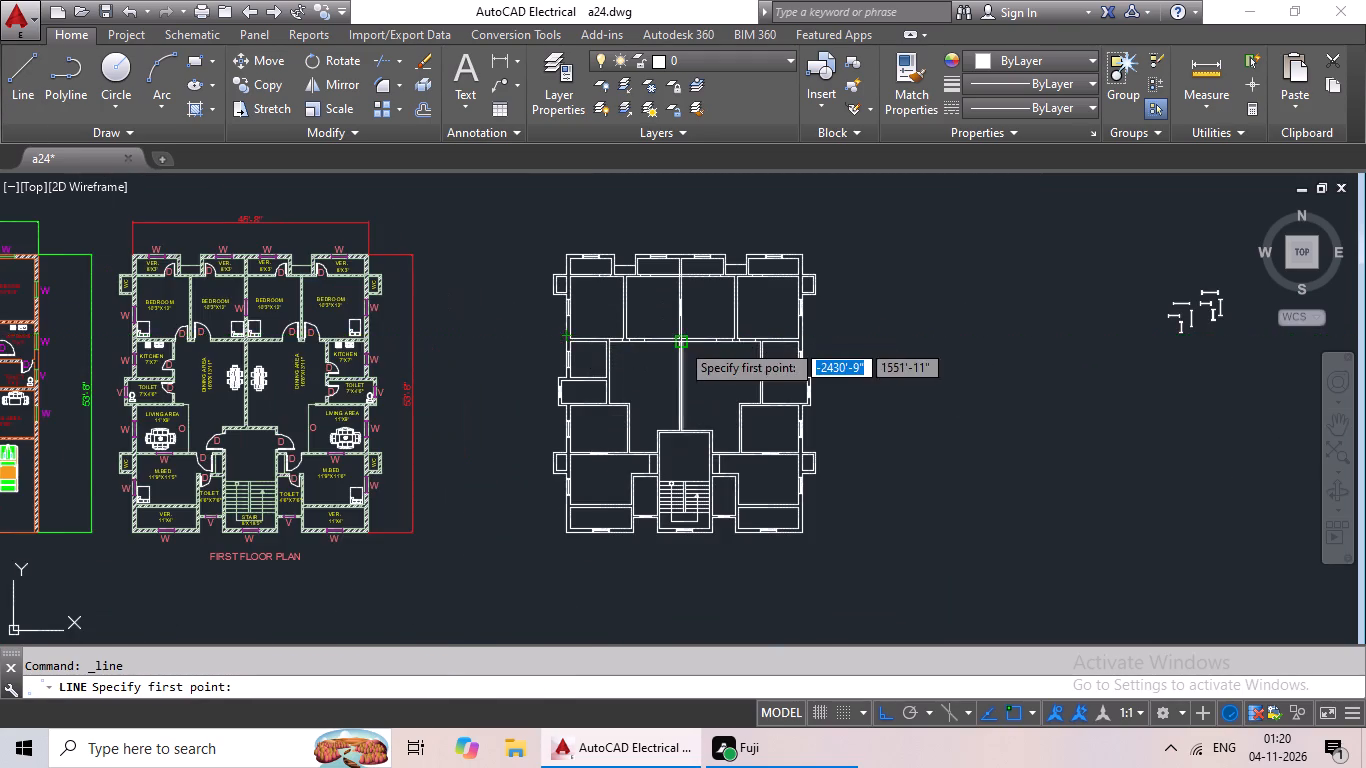
pyautogui.scroll(1, 680, 342)
pyautogui.scroll(2, 831, 430)
pyautogui.moveTo(800, 346); pyautogui.dragTo(779, 404, button='middle')
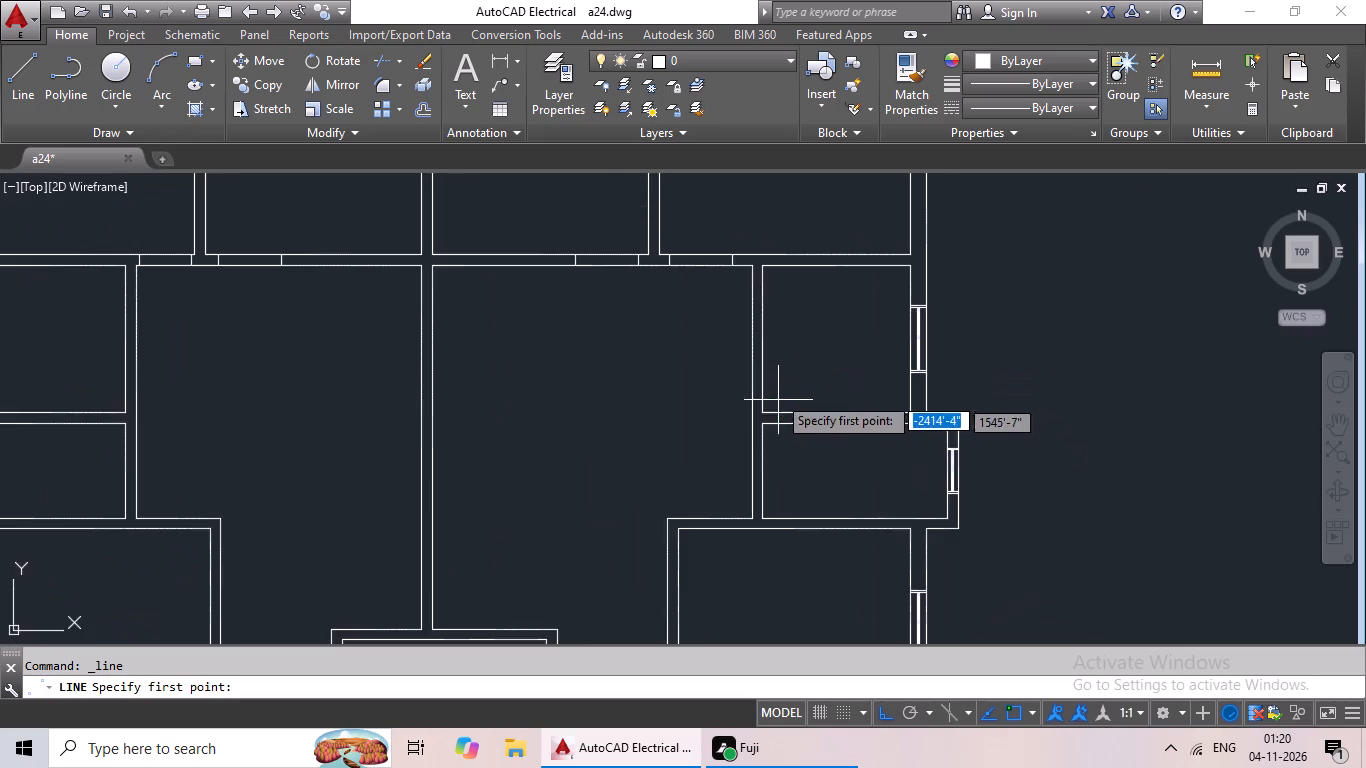
pyautogui.scroll(2, 777, 391)
pyautogui.click(714, 381)
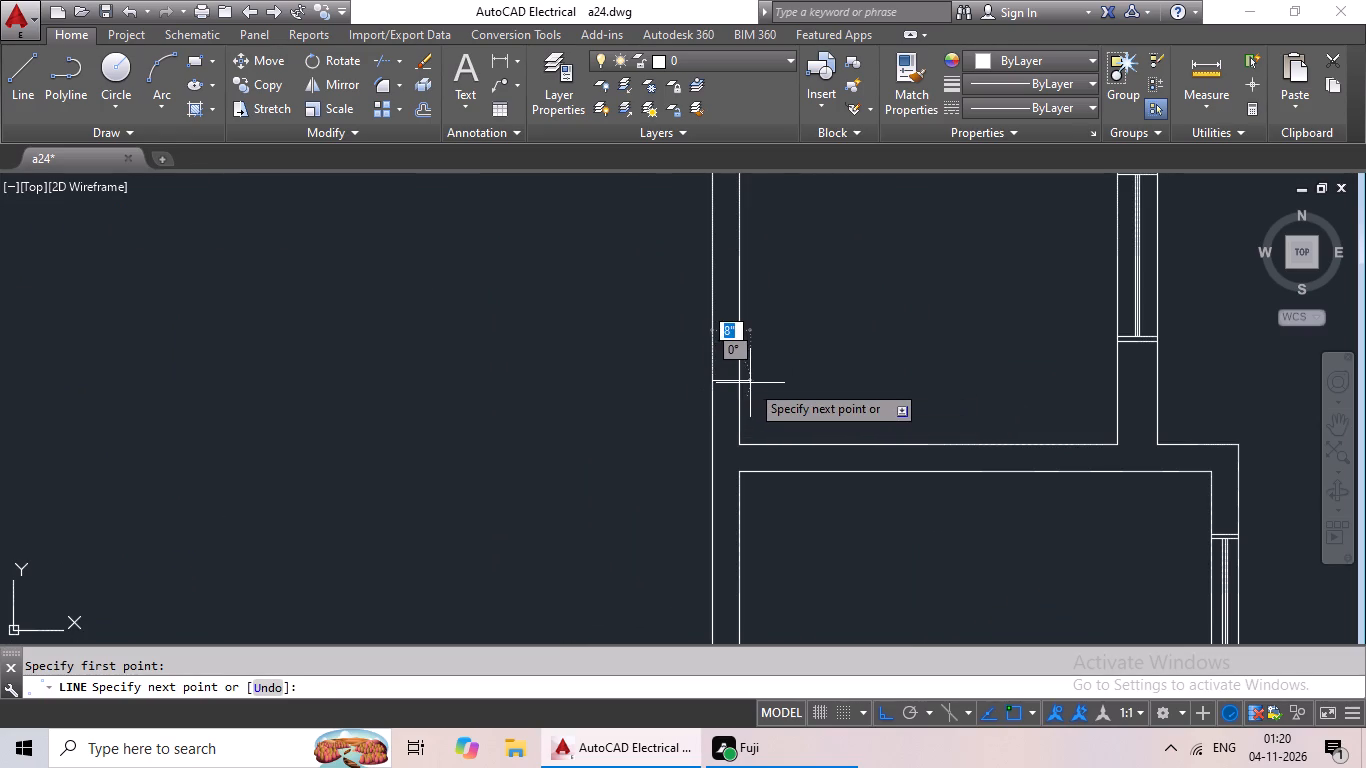
pyautogui.click(741, 381)
pyautogui.press('Escape')
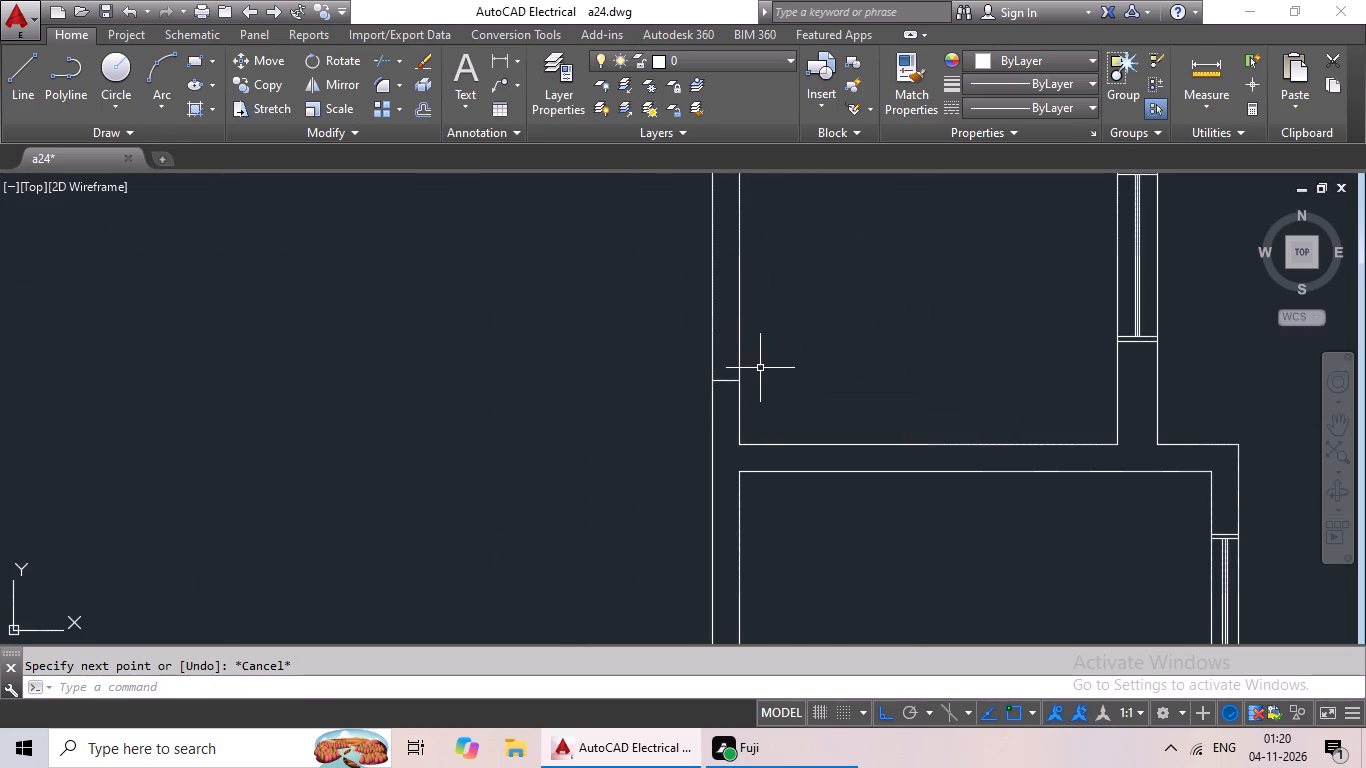
# Offset the cross line in the right-hand kitchen's left wall 3' upward.
pyautogui.press('o')
pyautogui.press('Return')
pyautogui.write("3'")
pyautogui.press('Return')
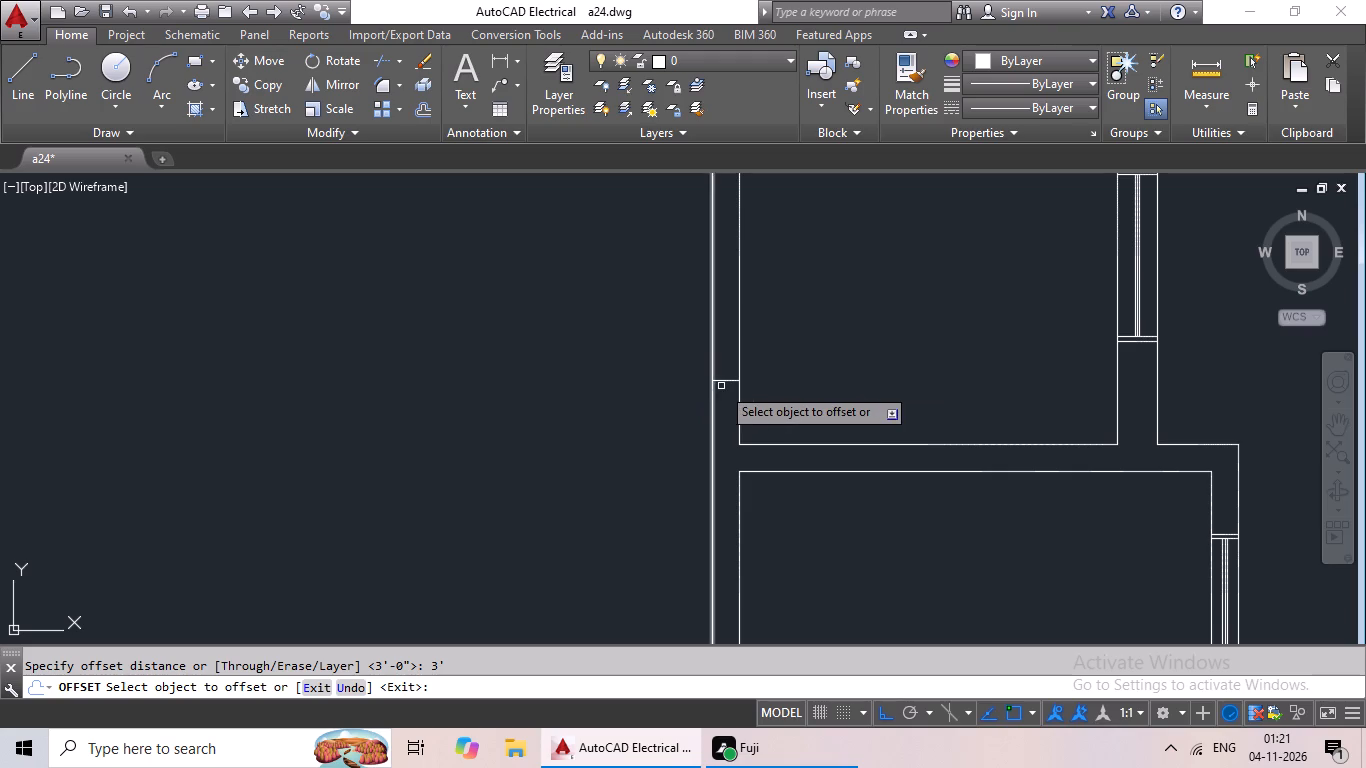
pyautogui.click(728, 378)
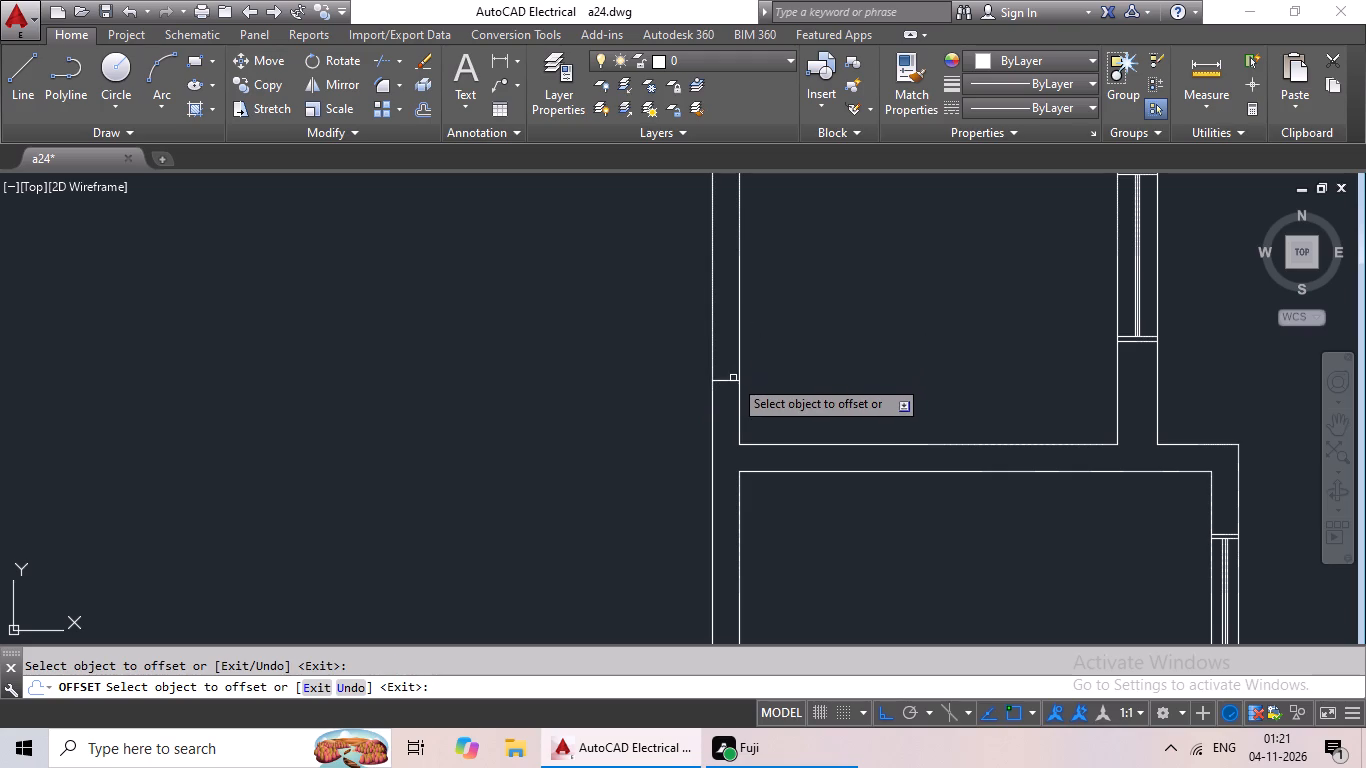
pyautogui.moveTo(729, 383); pyautogui.dragTo(730, 375)
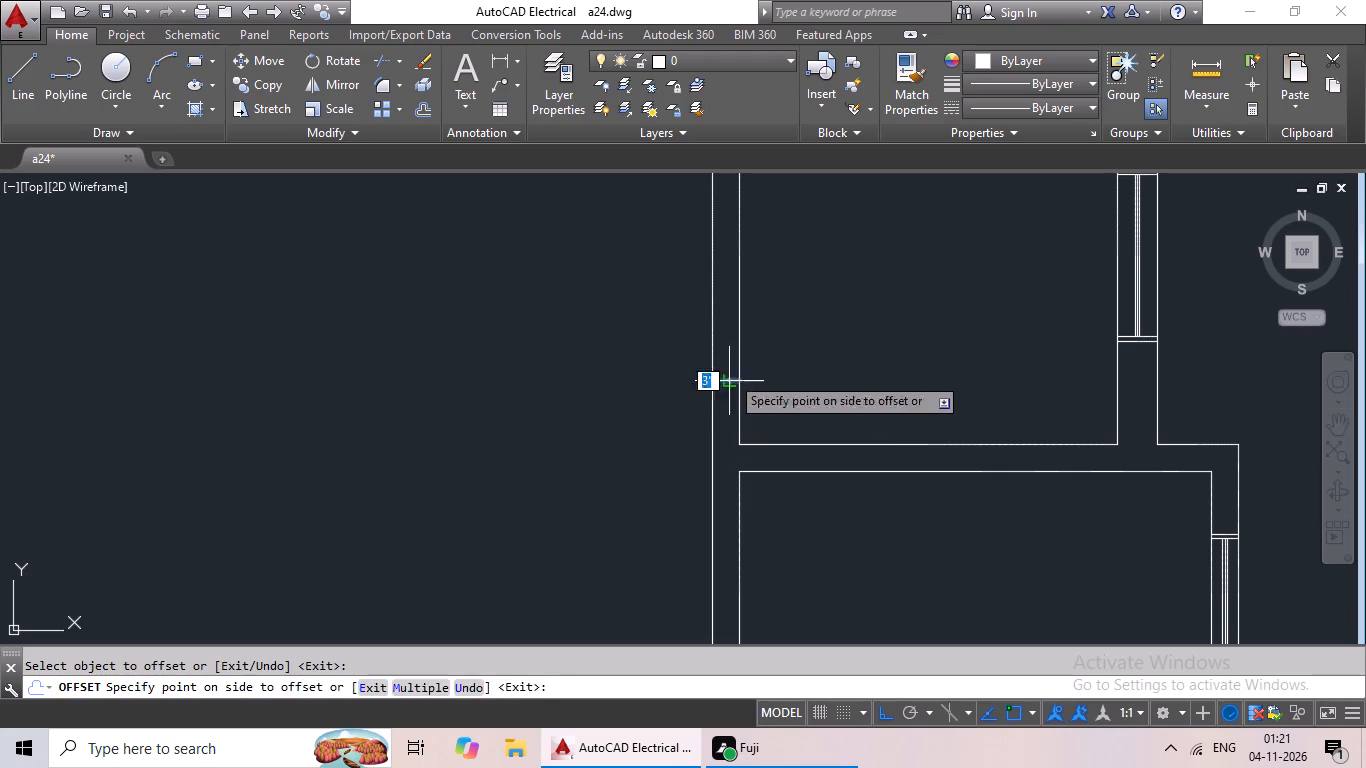
pyautogui.moveTo(730, 375); pyautogui.dragTo(738, 350)
pyautogui.click(742, 324)
# Draw a line across the right-hand toilet's left wall, just below that toilet's upper-left inner corner.
pyautogui.click(31, 89)
pyautogui.scroll(-3, 398, 401)
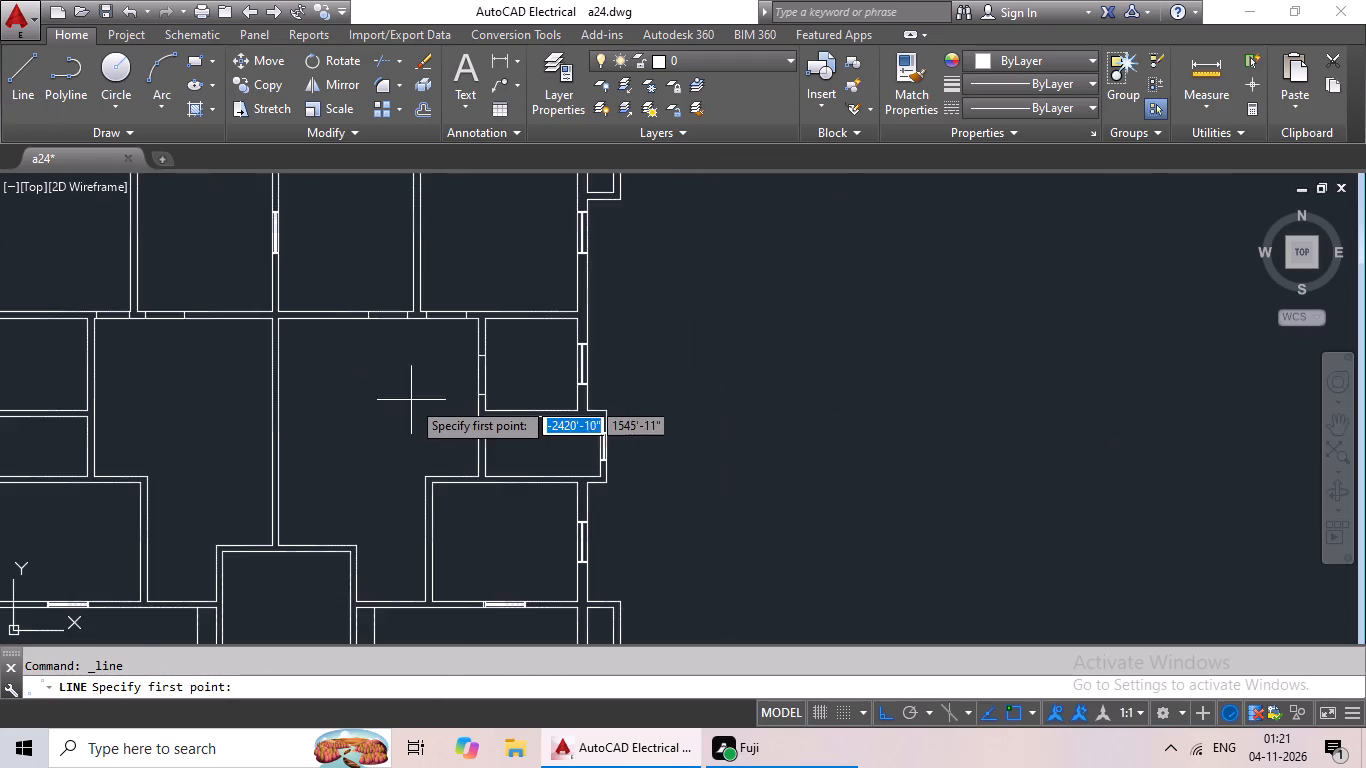
pyautogui.scroll(-2, 405, 400)
pyautogui.moveTo(401, 412); pyautogui.dragTo(458, 400, button='middle')
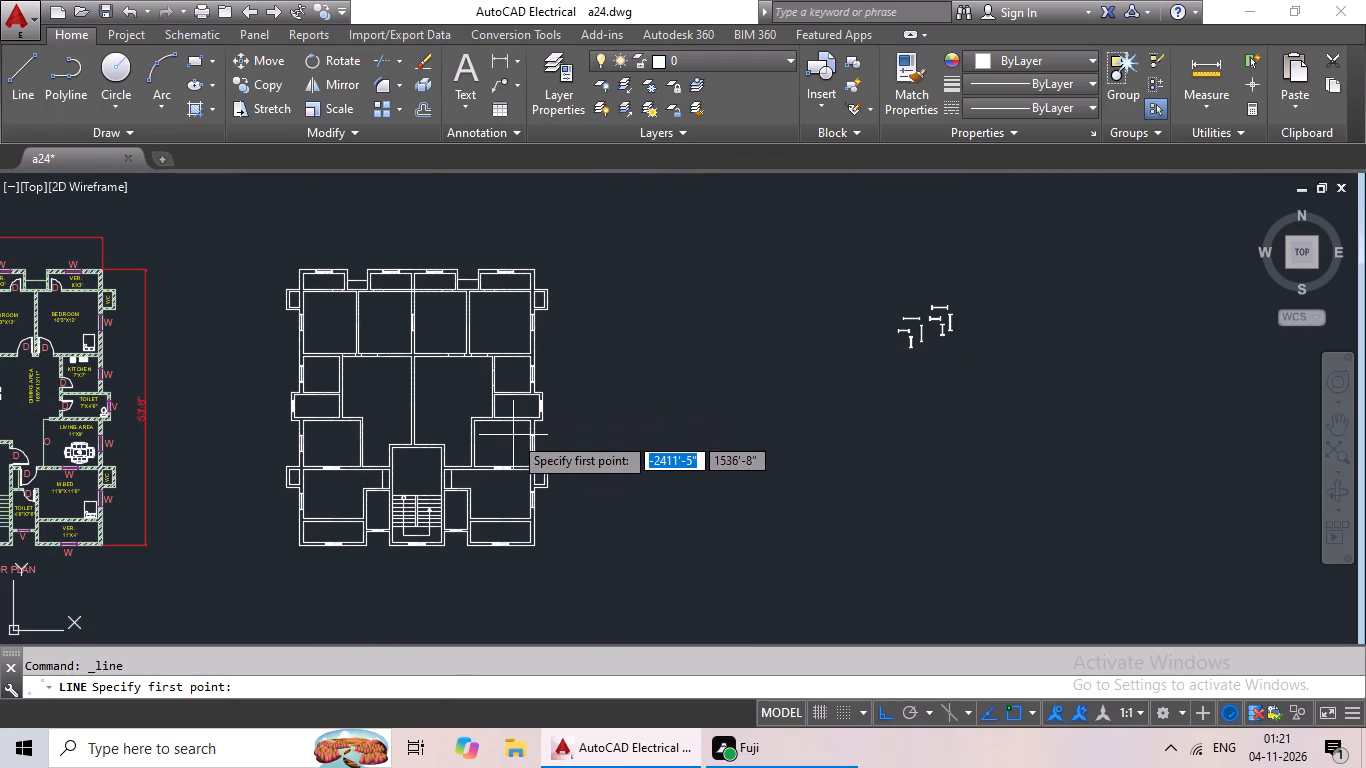
pyautogui.scroll(5, 496, 412)
pyautogui.scroll(-3, 475, 307)
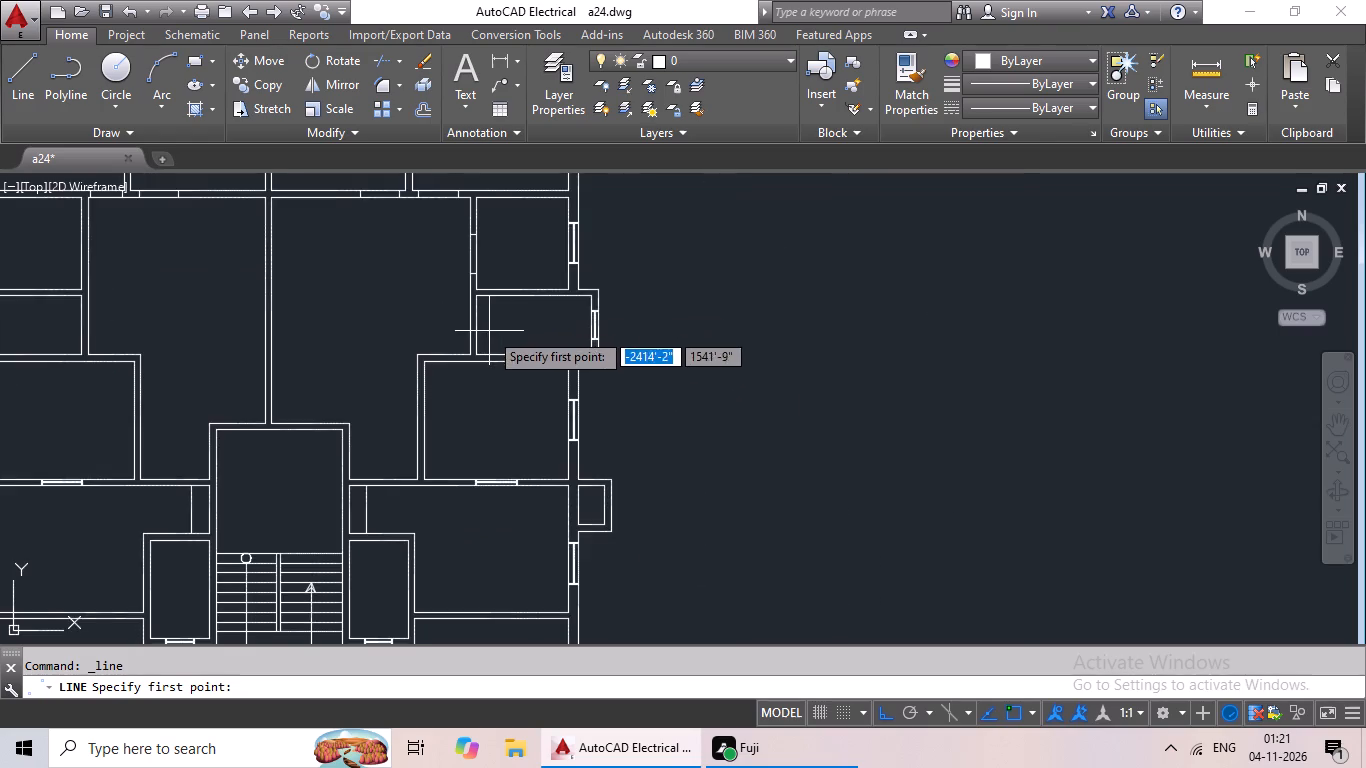
pyautogui.moveTo(491, 331); pyautogui.dragTo(935, 325, button='middle')
pyautogui.scroll(-1, 903, 336)
pyautogui.moveTo(900, 337); pyautogui.dragTo(741, 368, button='middle')
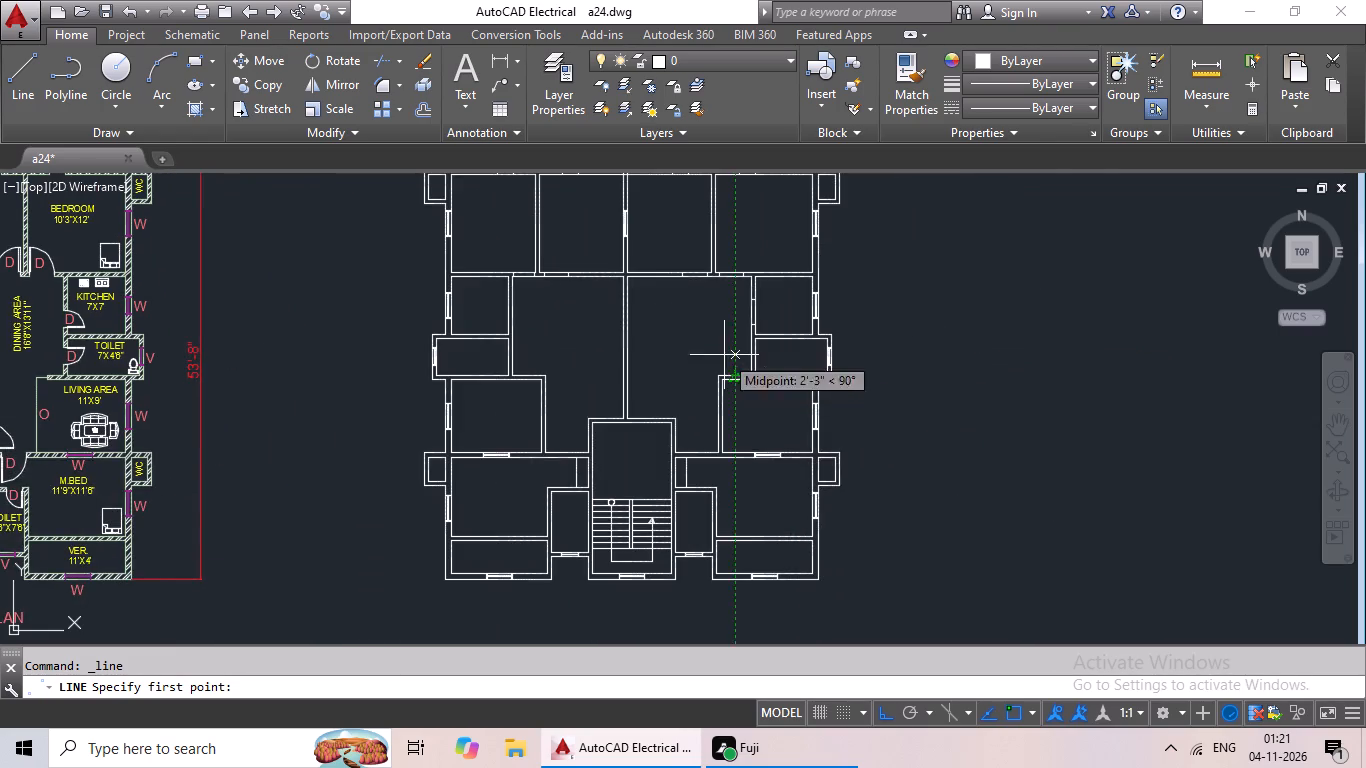
pyautogui.scroll(4, 769, 349)
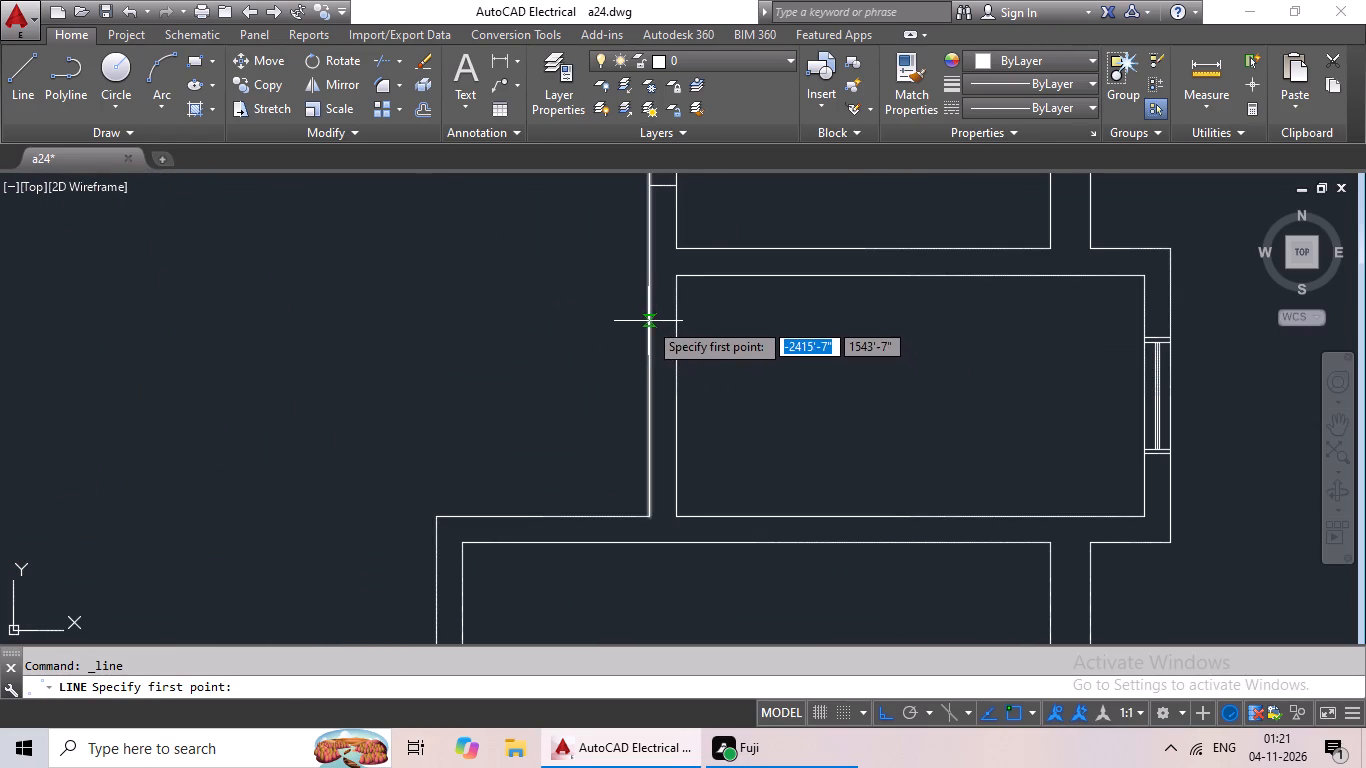
pyautogui.click(648, 321)
pyautogui.click(681, 320)
pyautogui.press('Escape')
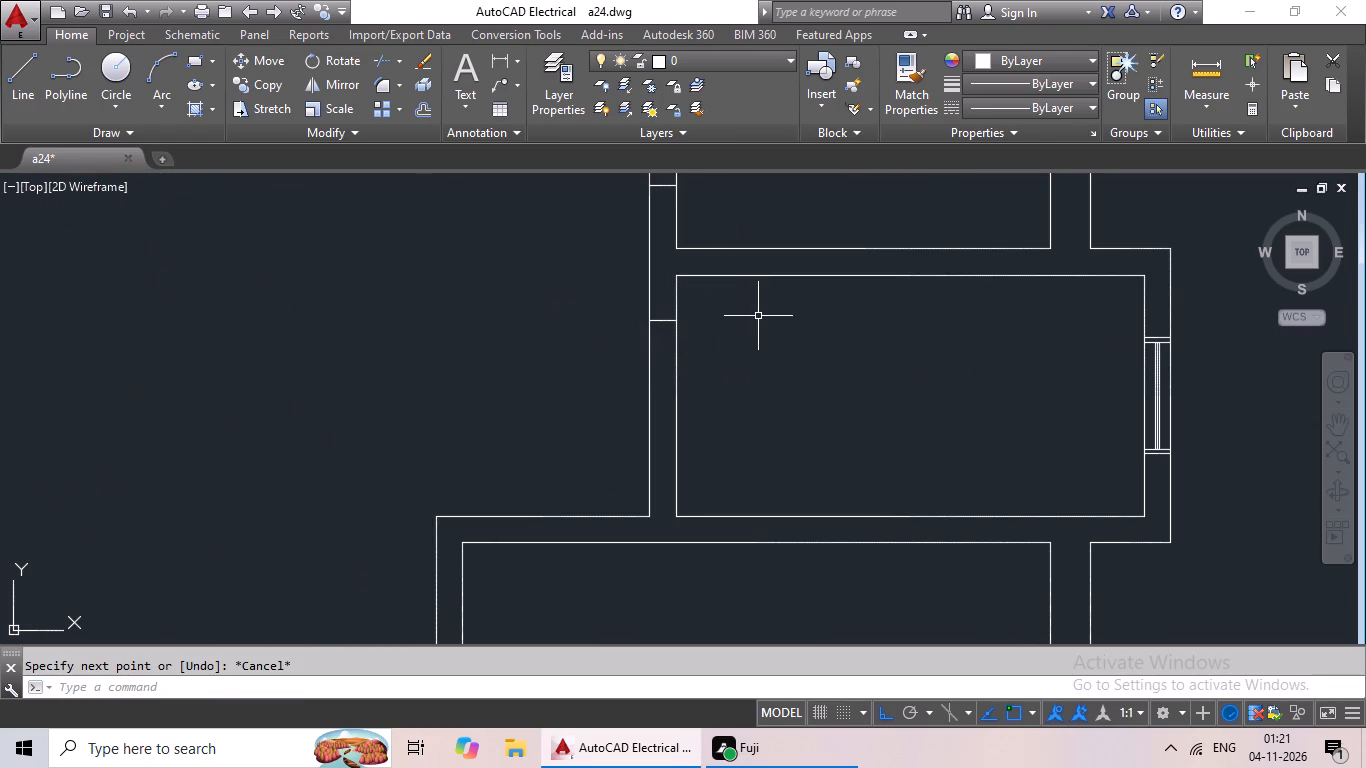
# Offset the cross line in the right-hand toilet's left wall 2' downward.
pyautogui.press('o')
pyautogui.press('Return')
pyautogui.write("2'")
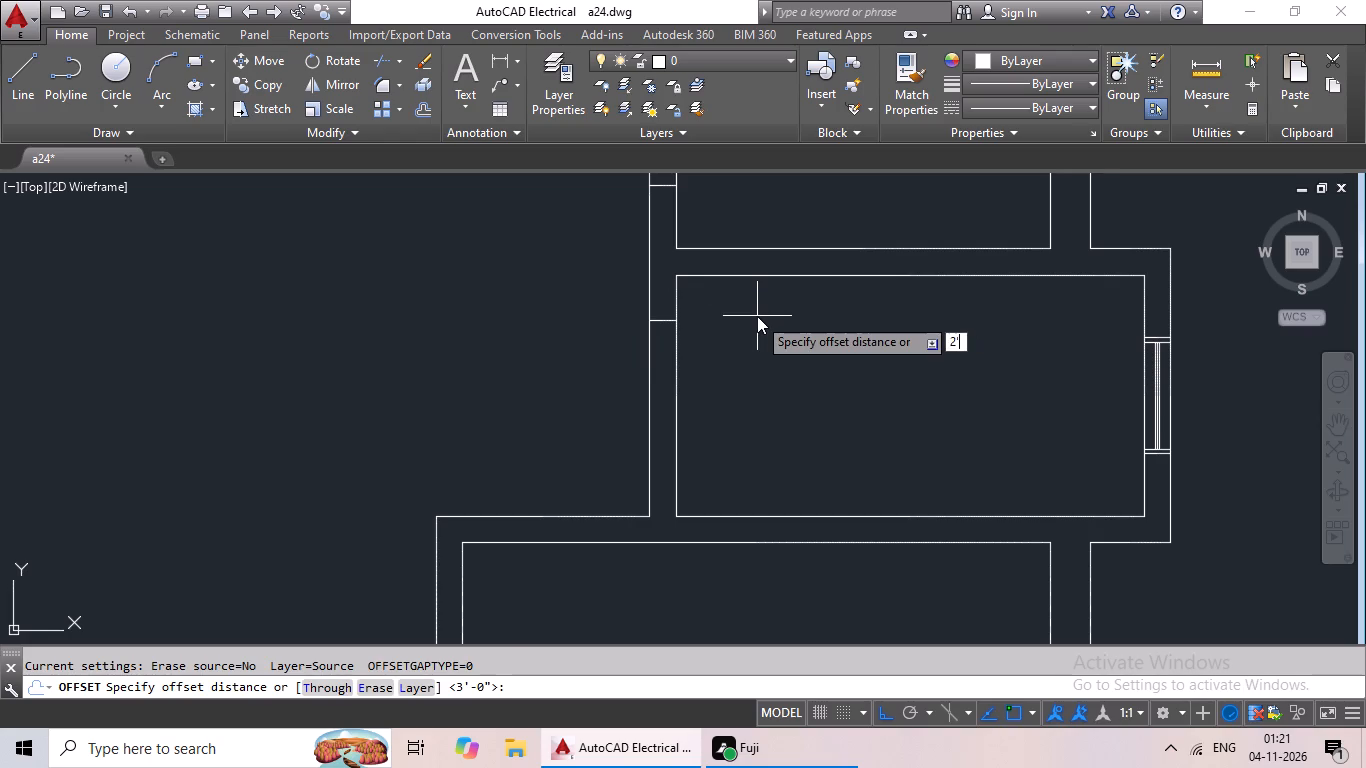
pyautogui.press('Return')
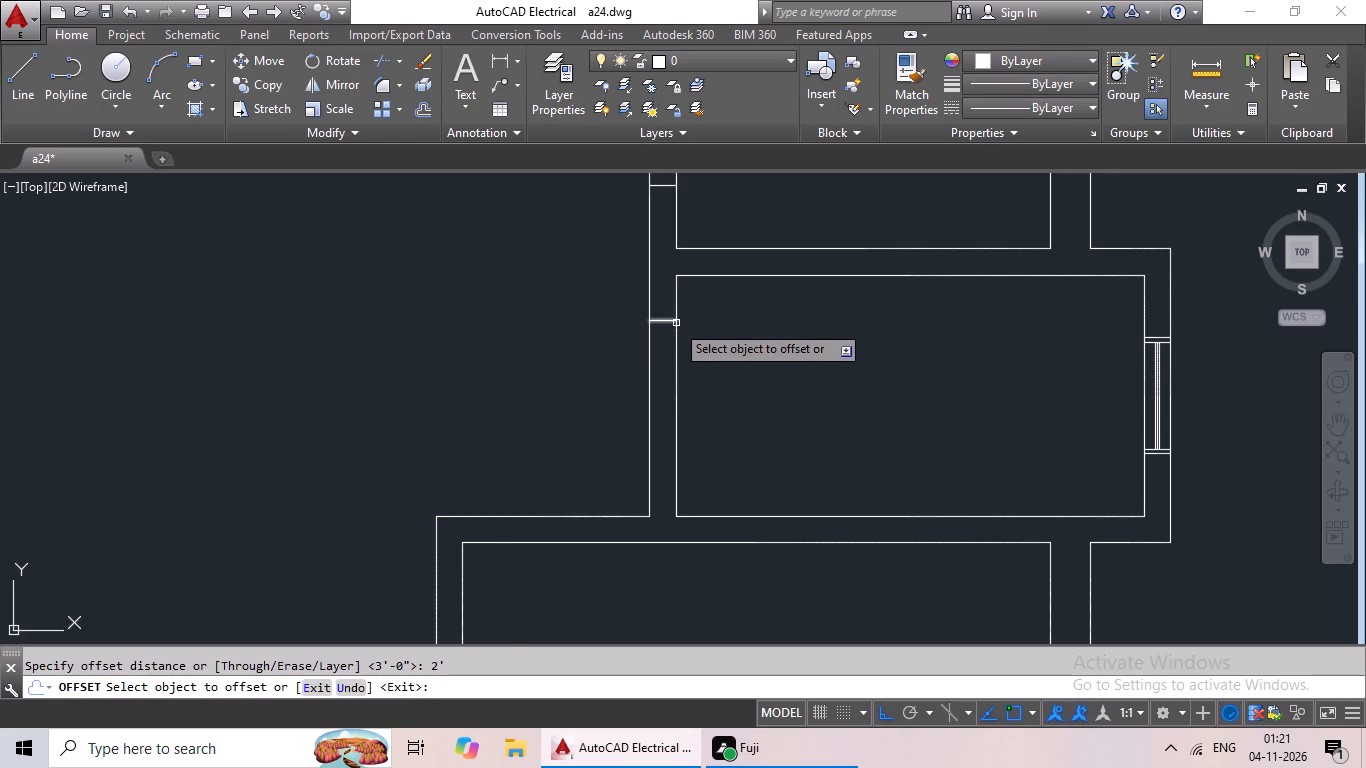
pyautogui.click(671, 321)
pyautogui.click(674, 350)
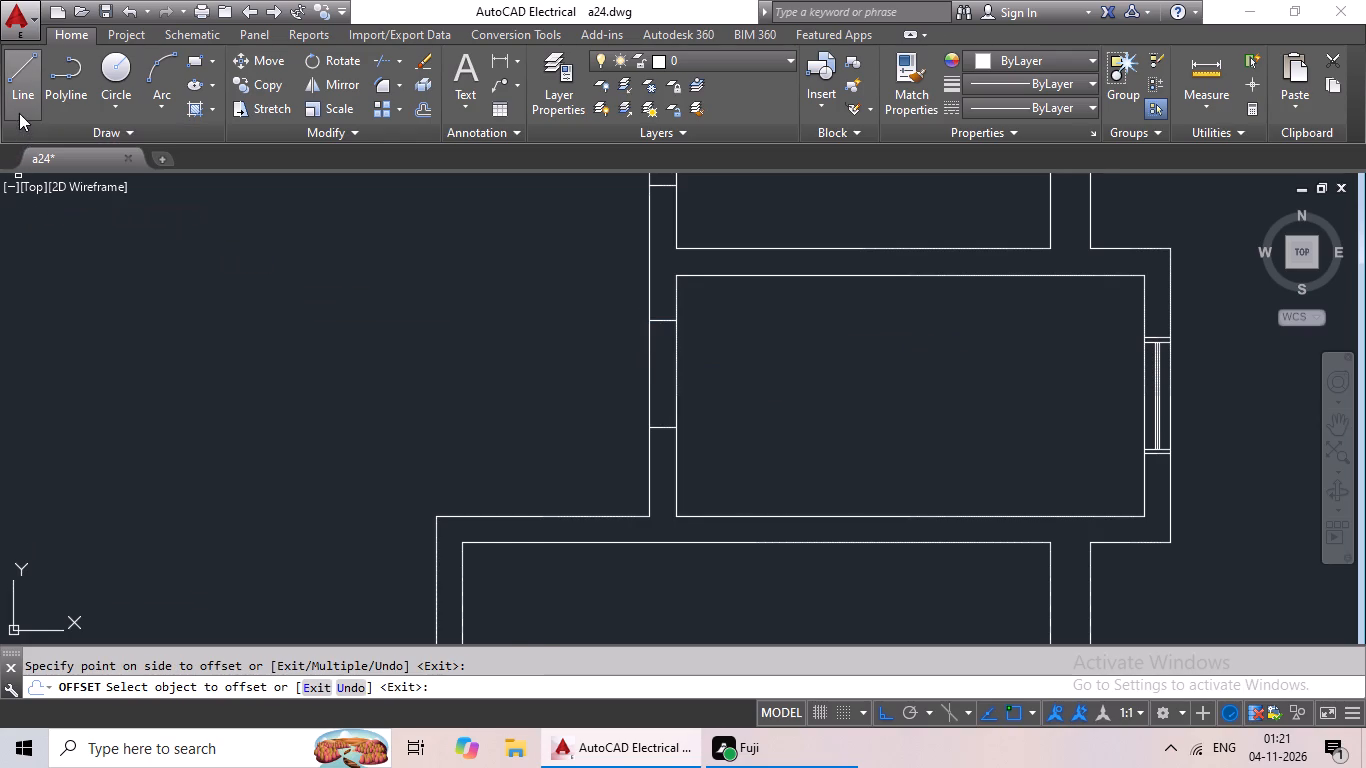
# Draw a line across the left-hand kitchen's right wall, just above that kitchen's lower-right inner corner.
pyautogui.click(19, 113)
pyautogui.scroll(-3, 297, 281)
pyautogui.moveTo(341, 305); pyautogui.dragTo(688, 360, button='middle')
pyautogui.scroll(-1, 677, 363)
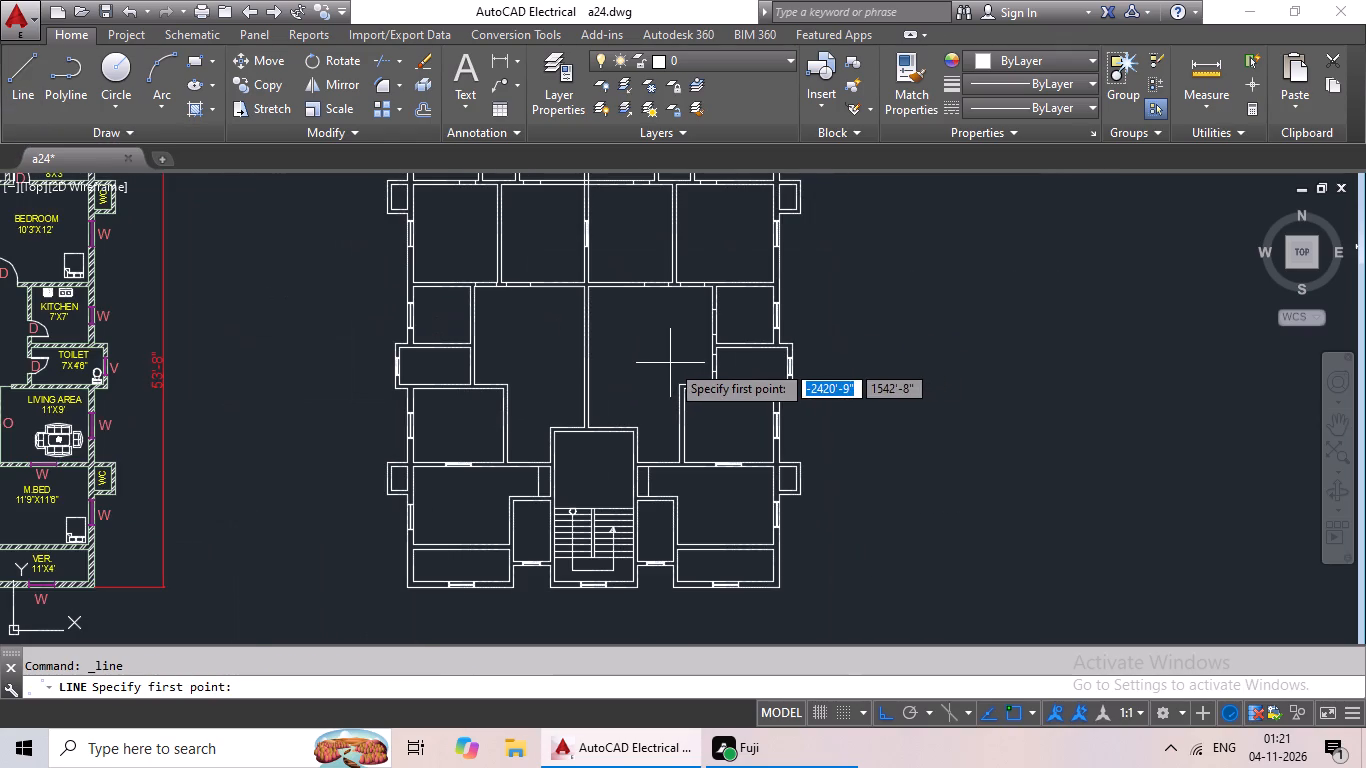
pyautogui.moveTo(683, 360); pyautogui.dragTo(948, 340, button='middle')
pyautogui.scroll(-1, 918, 346)
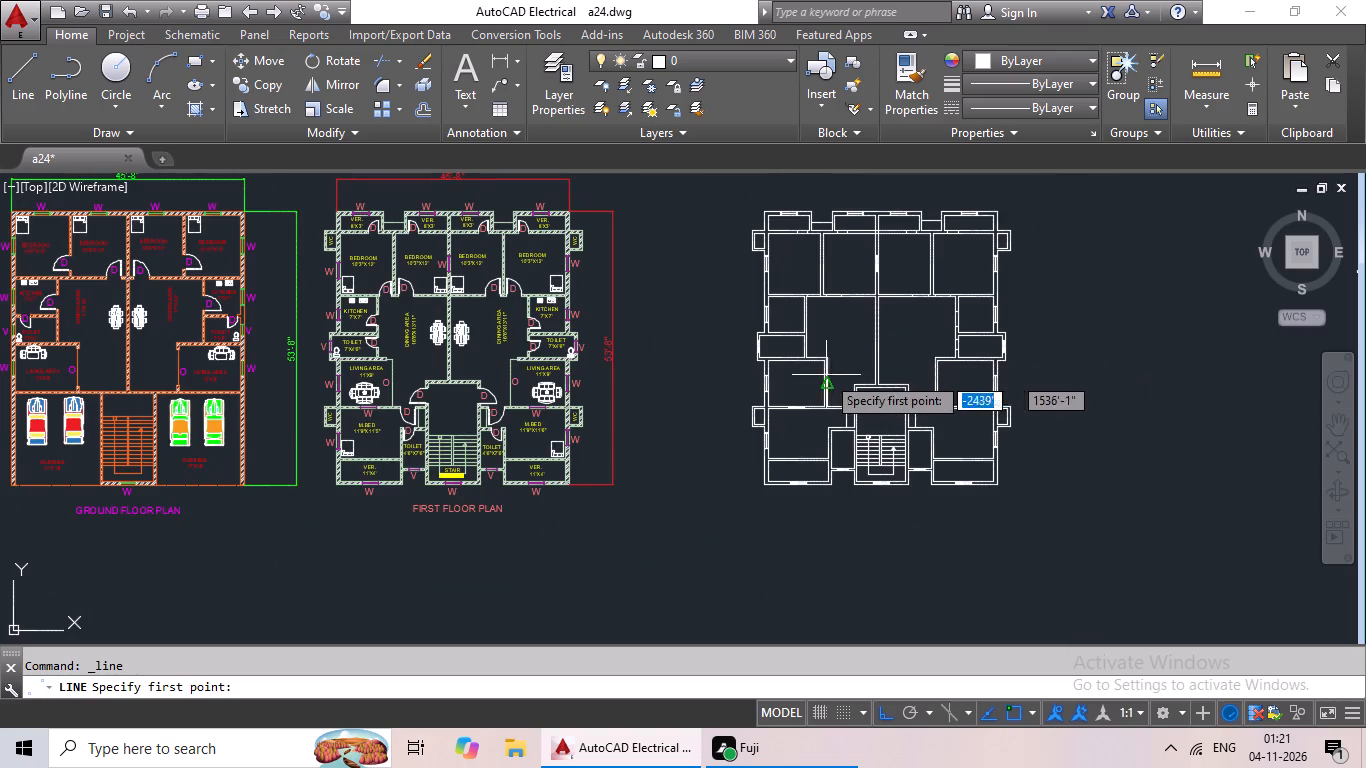
pyautogui.scroll(4, 793, 336)
pyautogui.scroll(3, 906, 289)
pyautogui.moveTo(902, 298); pyautogui.dragTo(902, 355, button='middle')
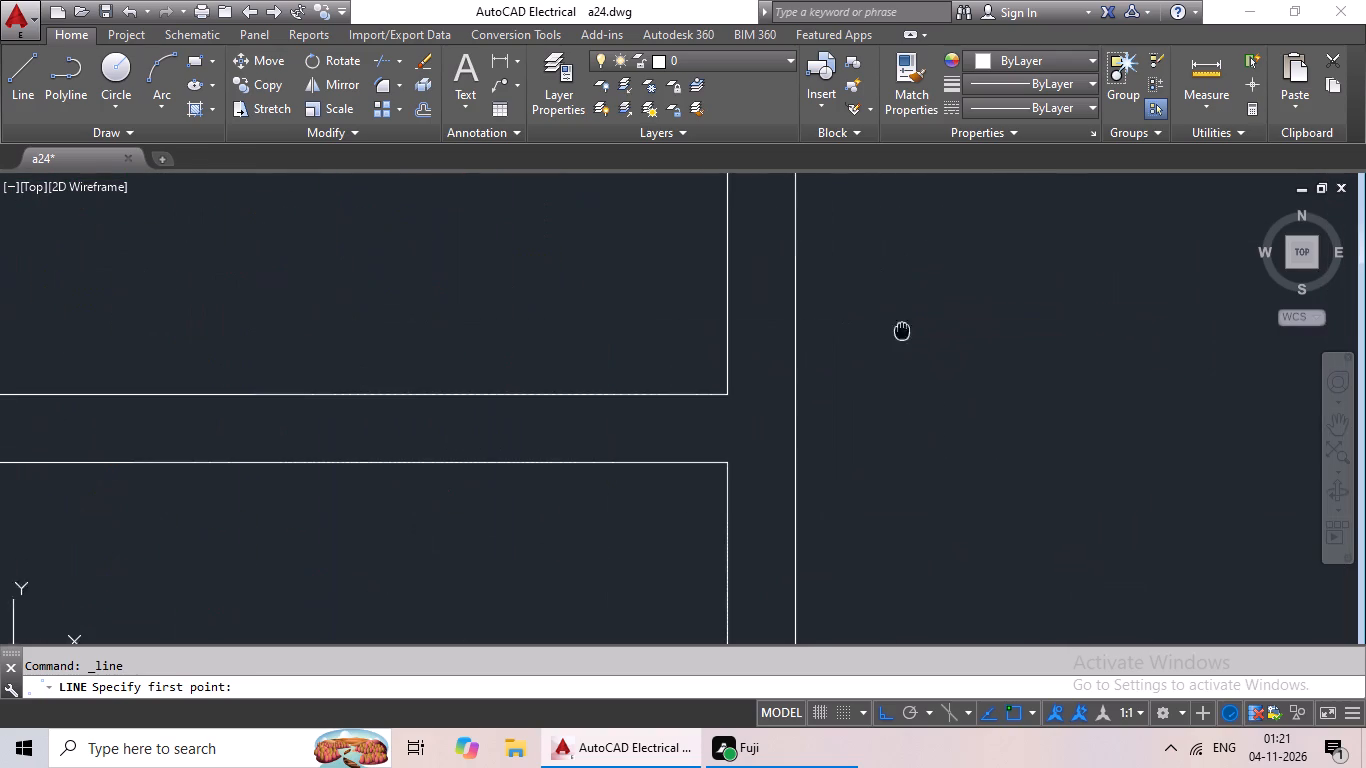
pyautogui.moveTo(902, 355); pyautogui.dragTo(898, 417, button='middle')
pyautogui.click(723, 401)
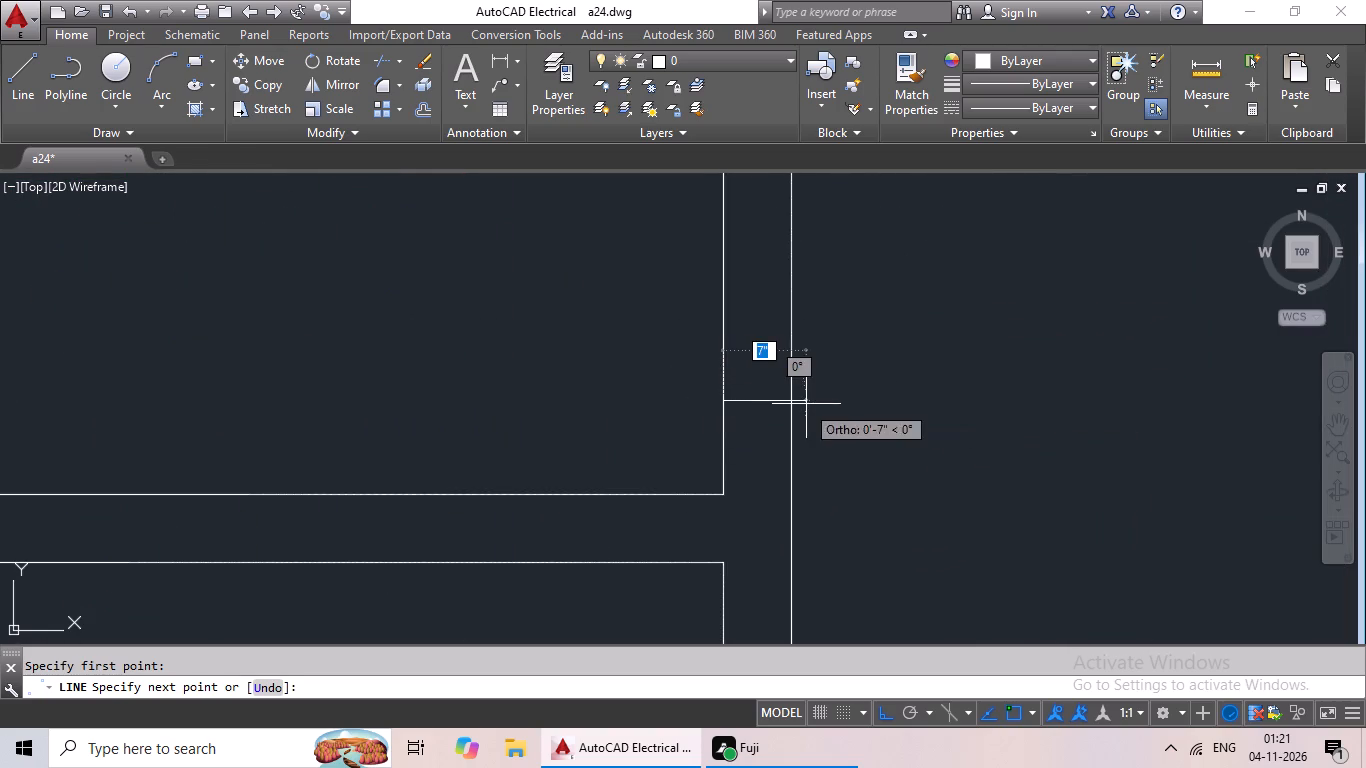
pyautogui.click(791, 399)
pyautogui.press('Escape')
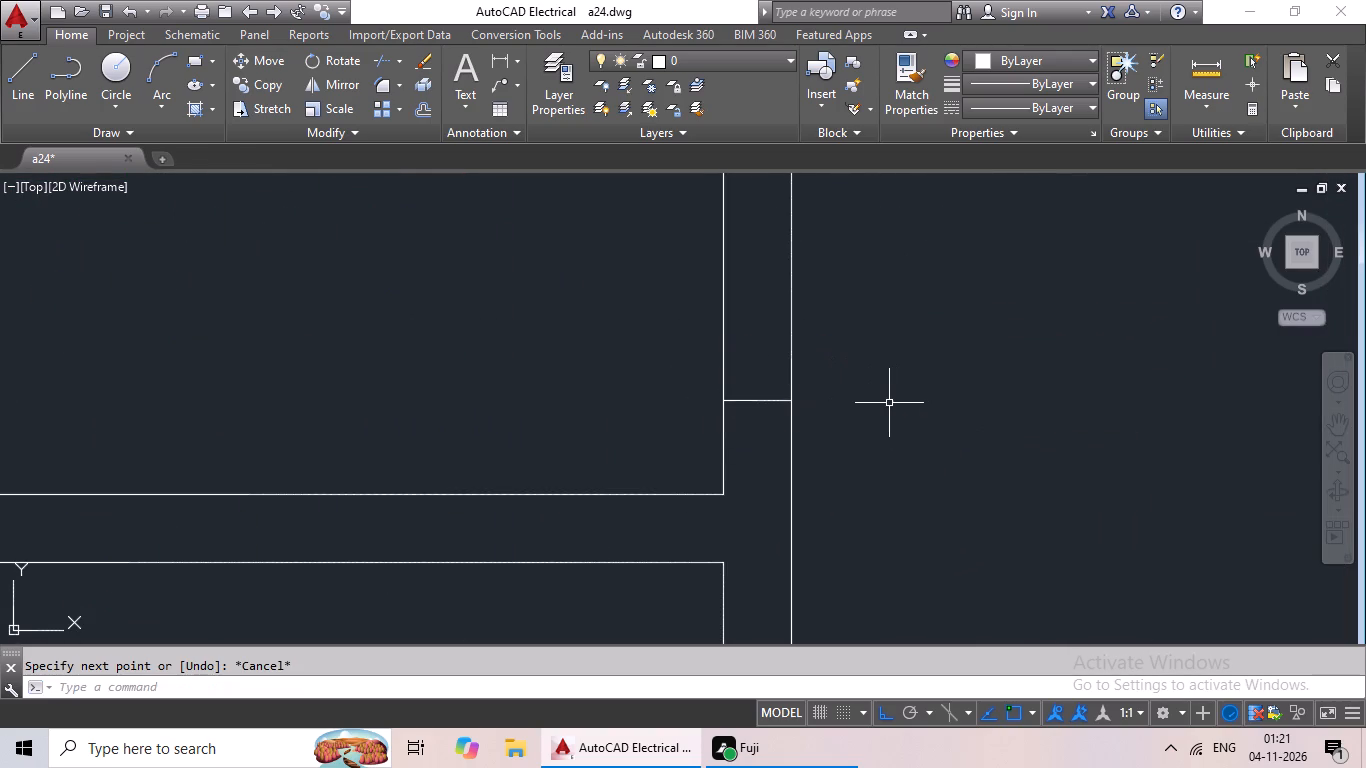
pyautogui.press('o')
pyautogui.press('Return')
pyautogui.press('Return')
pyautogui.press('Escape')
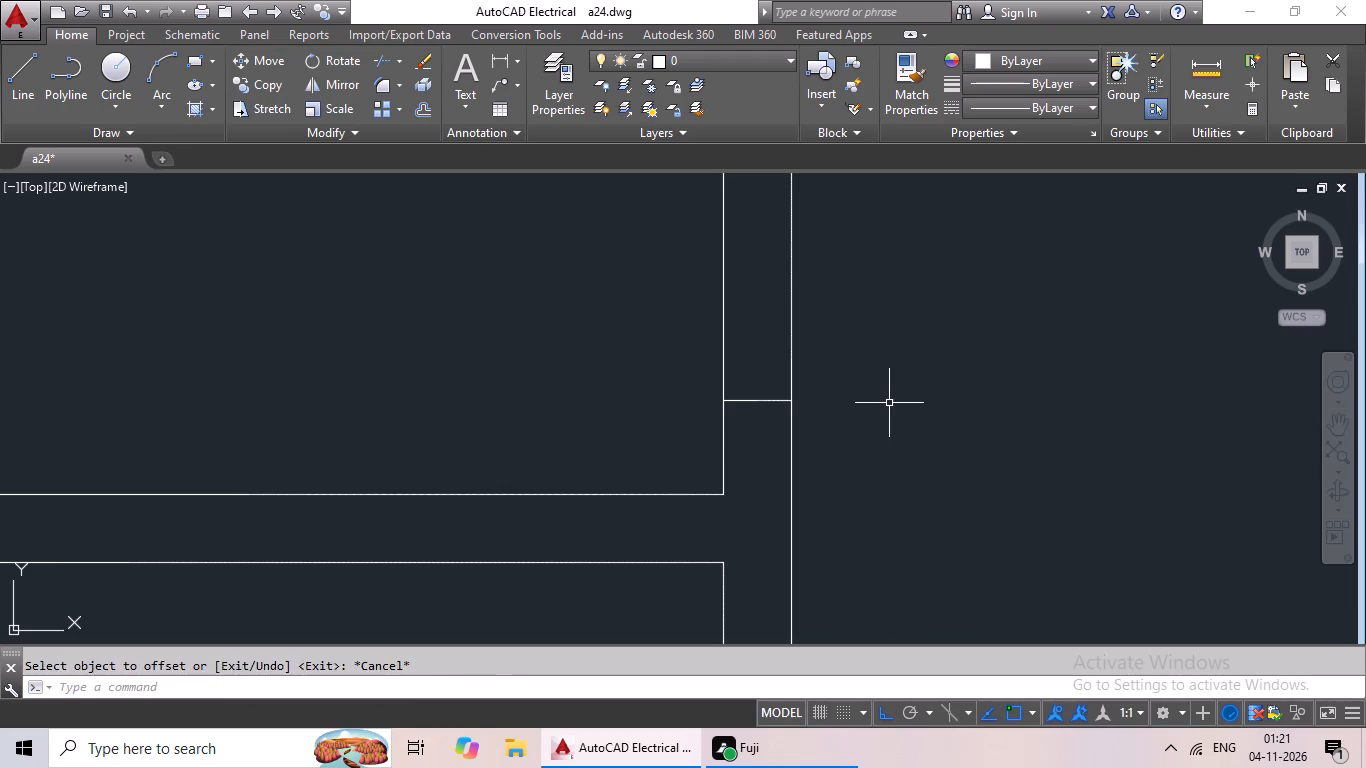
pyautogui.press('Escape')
# Offset the cross line in the left-hand kitchen's right wall 3' upward.
pyautogui.press('o')
pyautogui.press('Return')
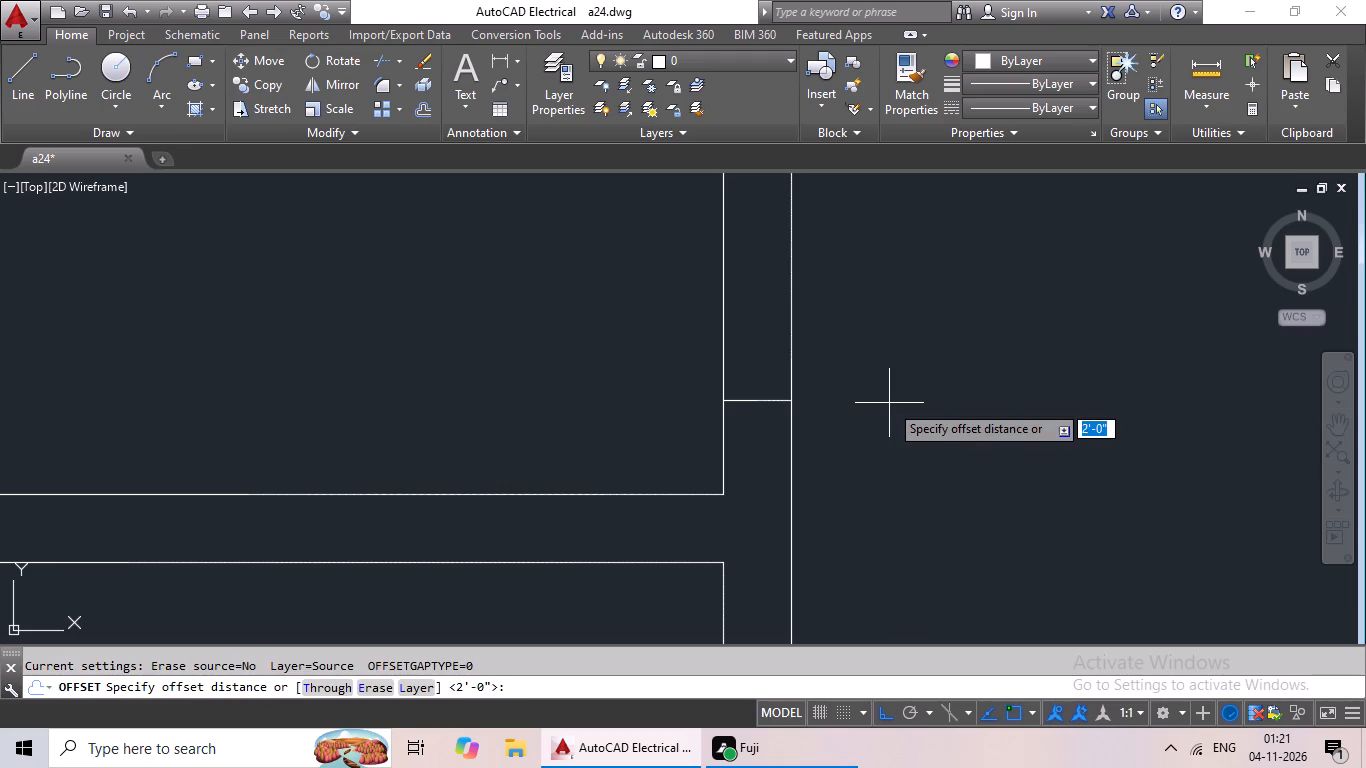
pyautogui.write("3'")
pyautogui.press('Return')
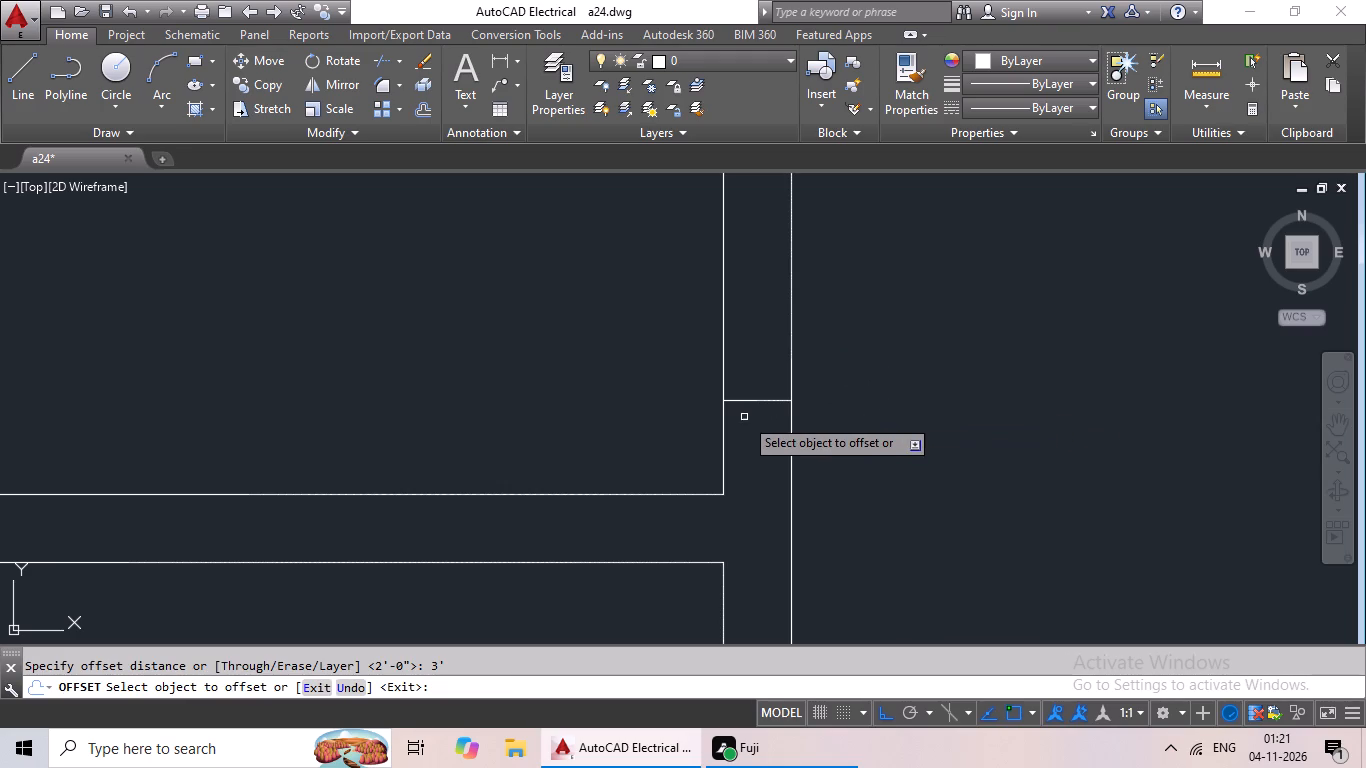
pyautogui.click(750, 402)
pyautogui.click(767, 355)
# Draw a line across the left-hand toilet's right wall, just below that toilet's upper-right inner corner.
pyautogui.scroll(-3, 772, 353)
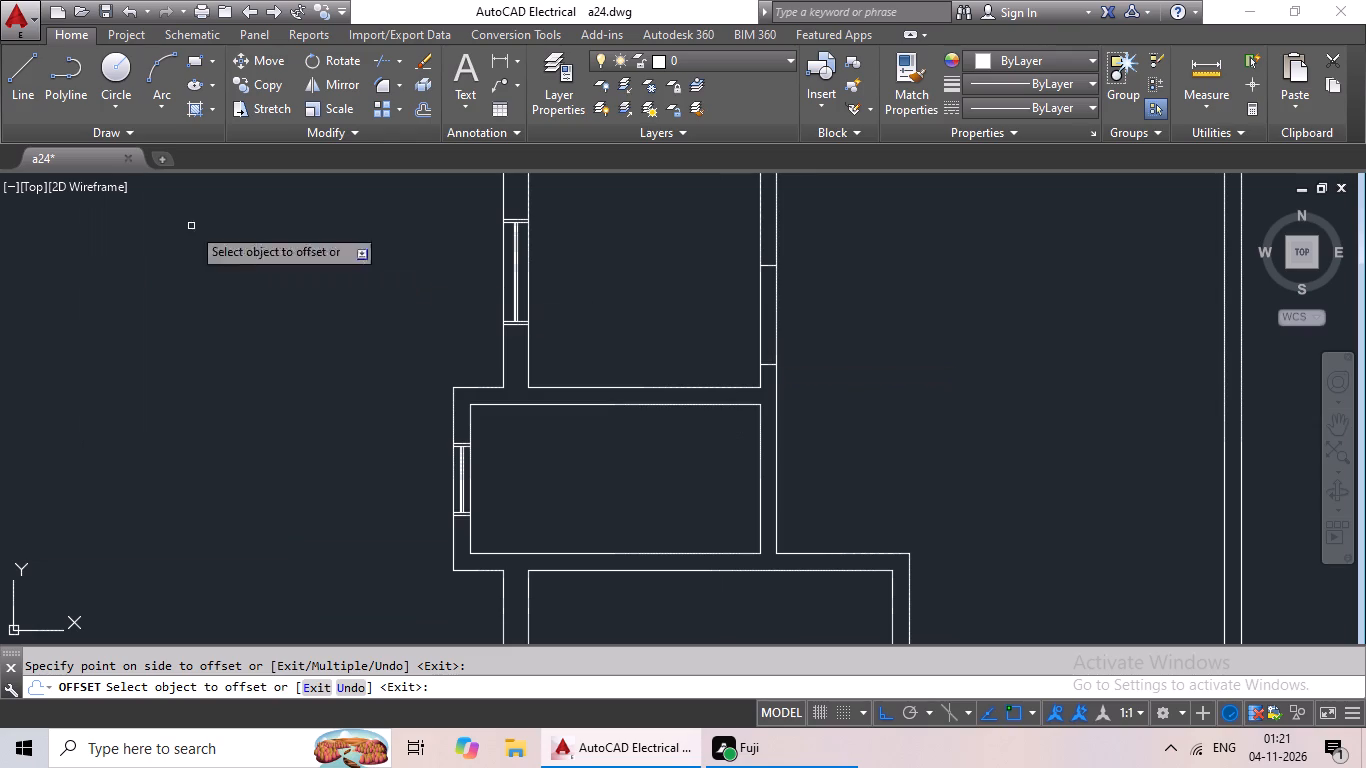
pyautogui.moveTo(16, 68); pyautogui.dragTo(21, 82)
pyautogui.scroll(-6, 564, 434)
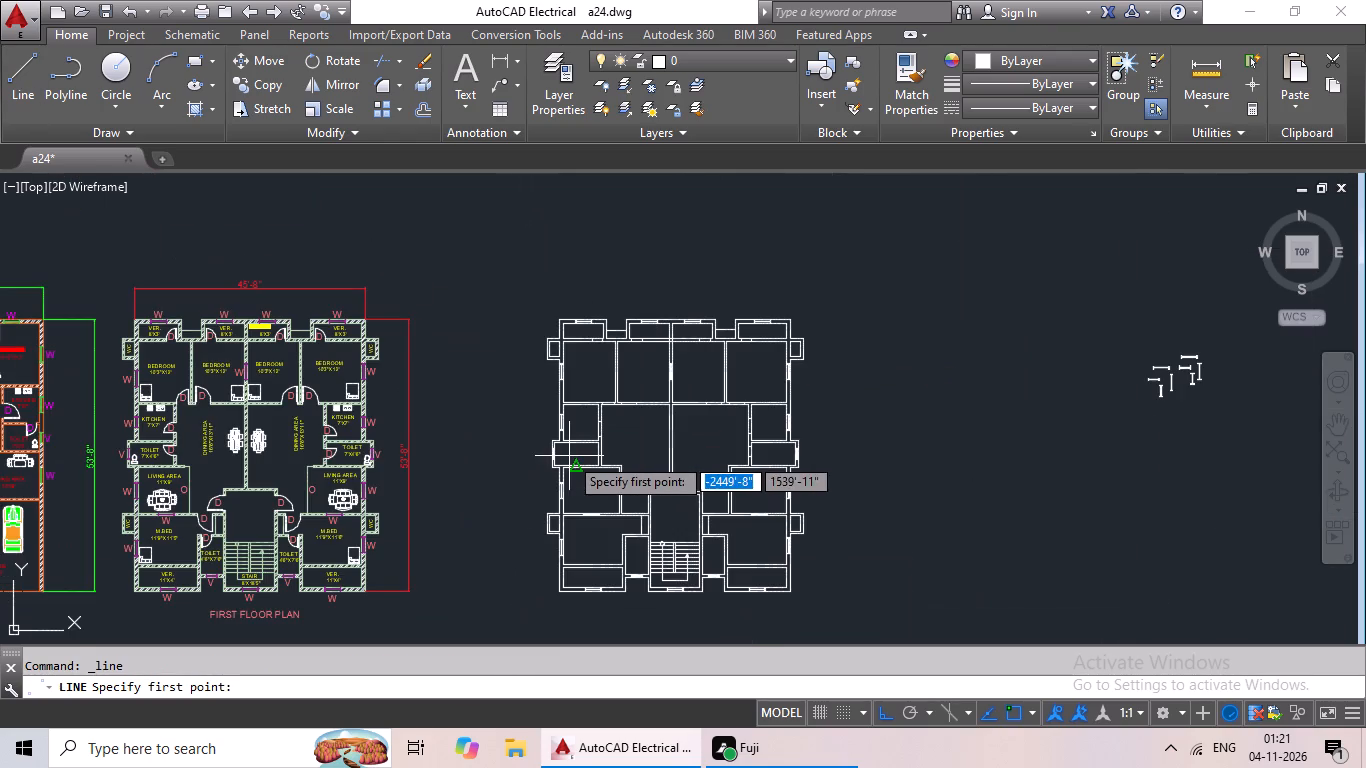
pyautogui.scroll(5, 601, 478)
pyautogui.scroll(-2, 698, 477)
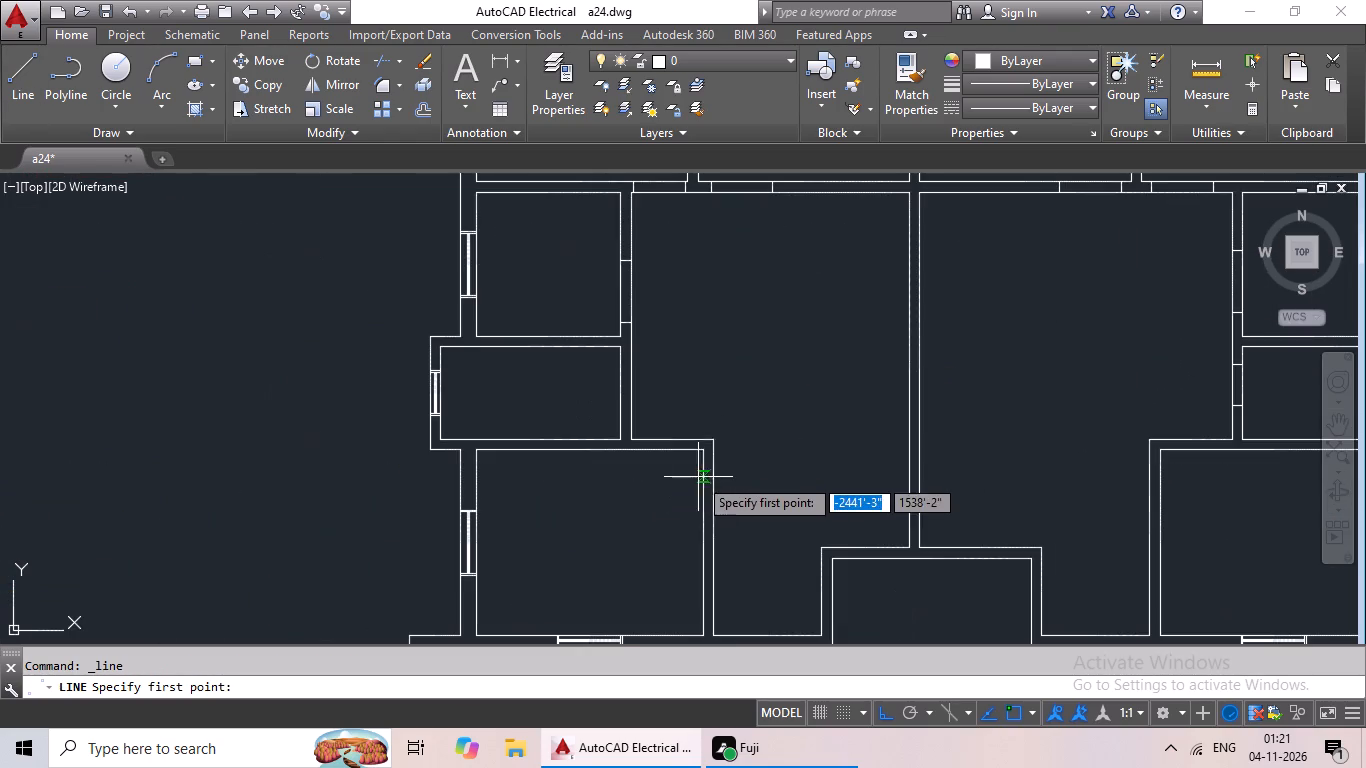
pyautogui.scroll(4, 646, 353)
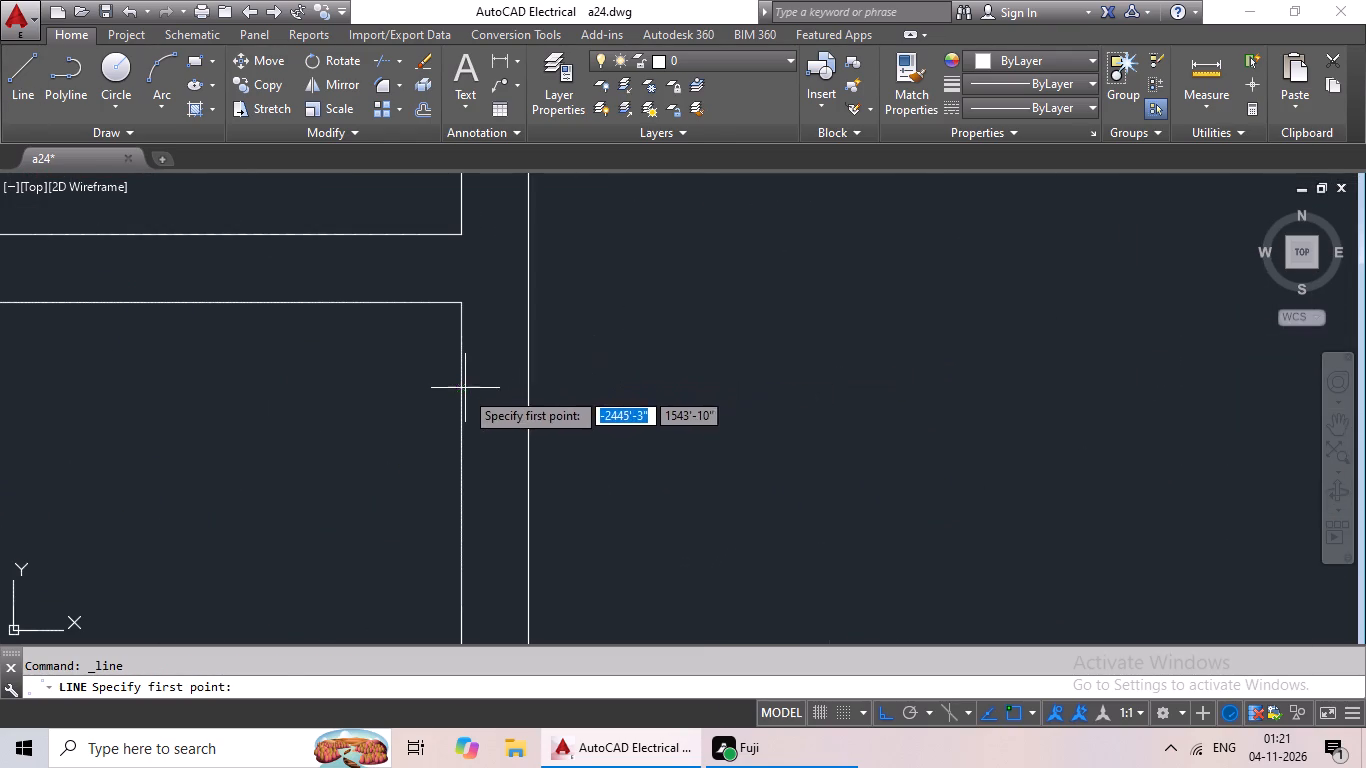
pyautogui.click(460, 402)
pyautogui.click(533, 405)
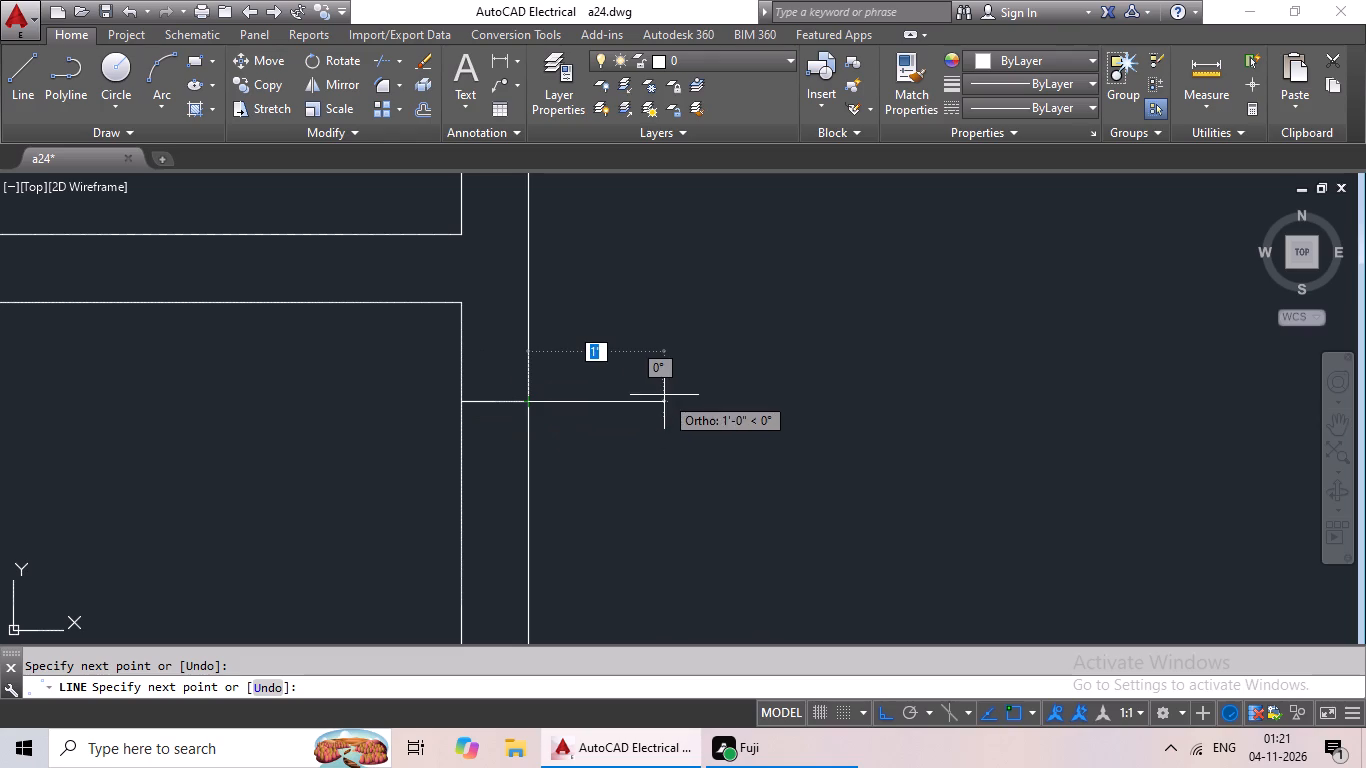
pyautogui.press('Escape')
# Offset the cross line in the left-hand toilet's right wall 2' downward.
pyautogui.press('o')
pyautogui.press('Return')
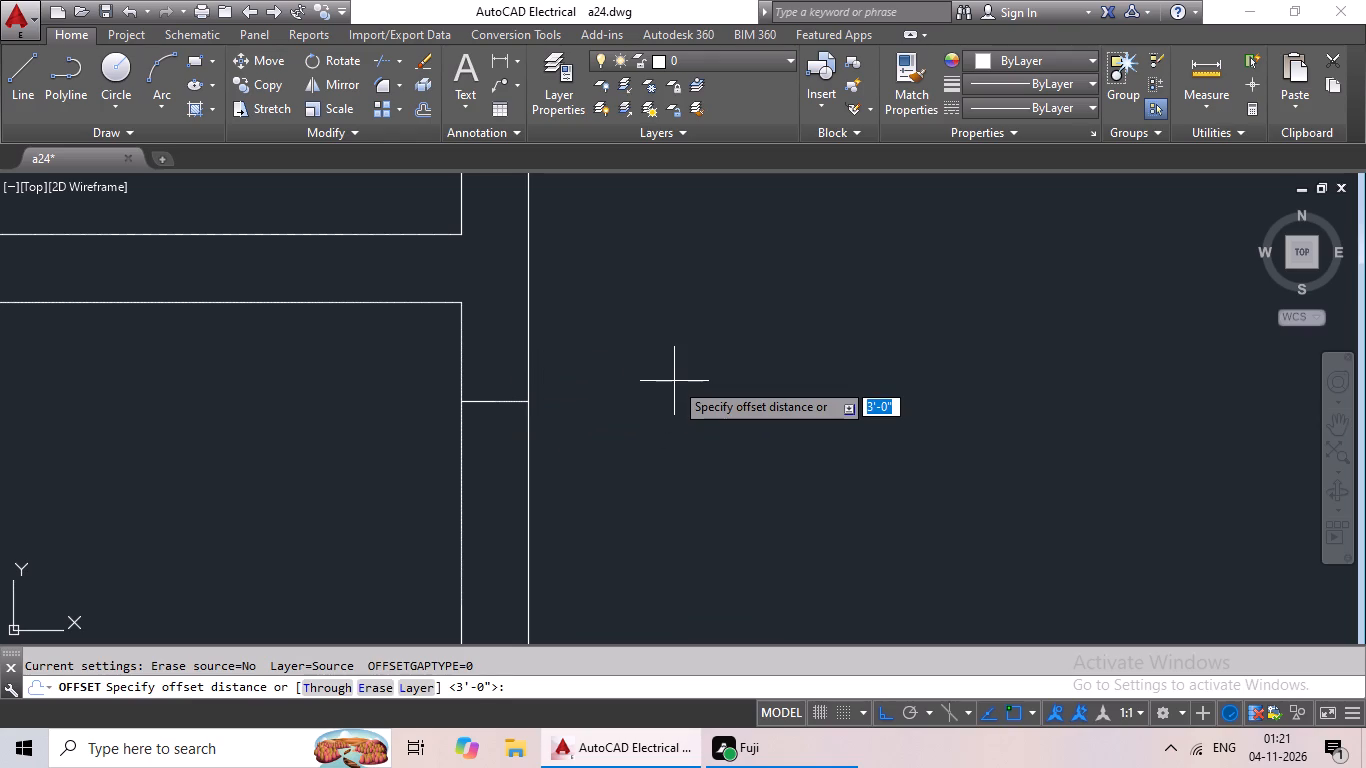
pyautogui.write("2'")
pyautogui.press('Return')
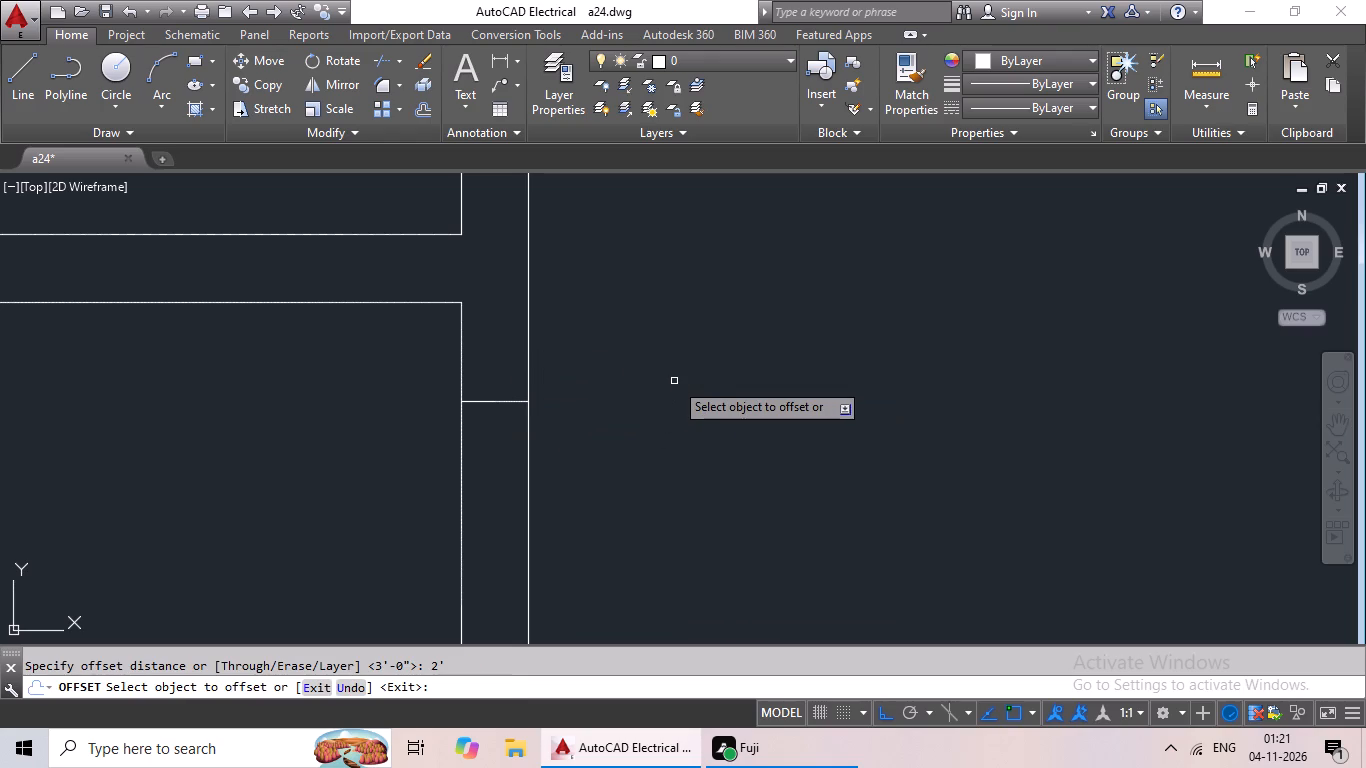
pyautogui.click(514, 404)
pyautogui.click(519, 439)
# Draw a line across the left-hand living area's top wall, a short way right of the toilet's right wall.
pyautogui.scroll(-4, 570, 382)
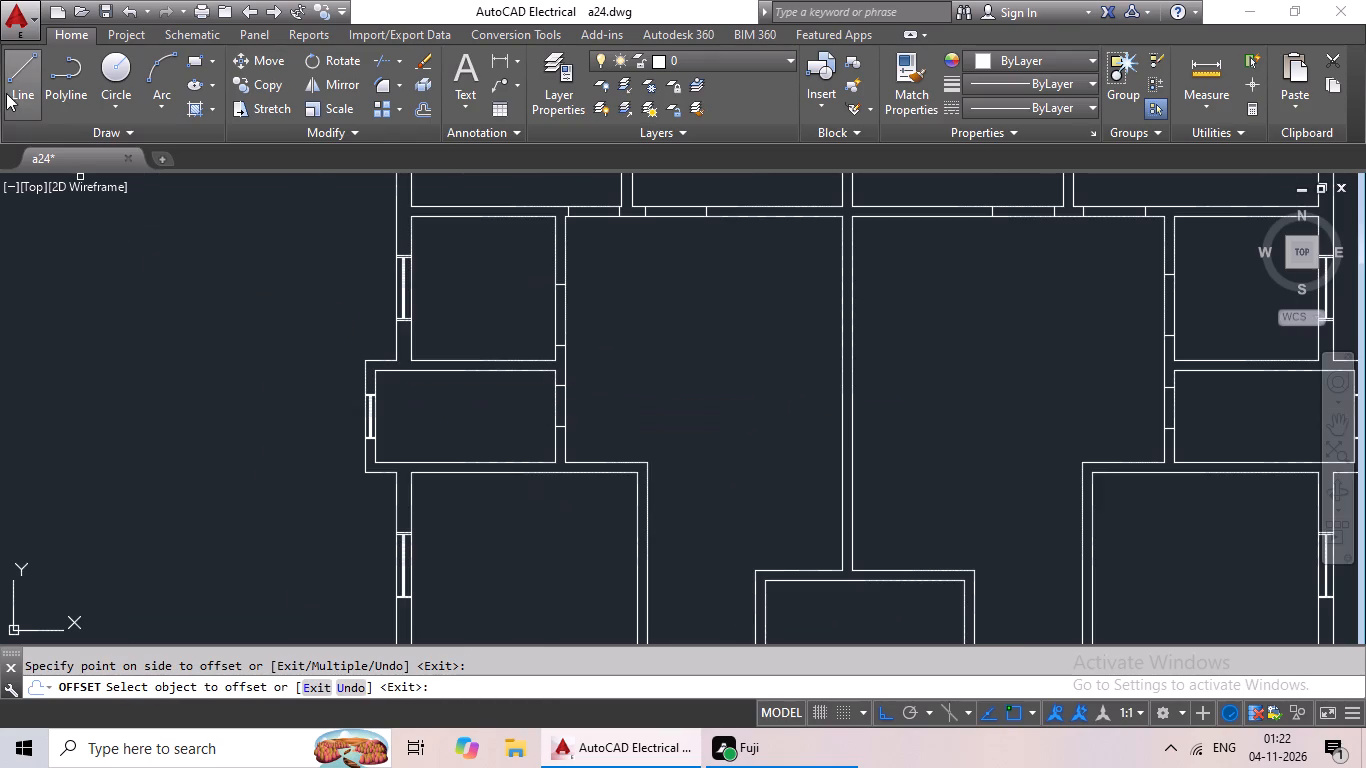
pyautogui.click(12, 88)
pyautogui.scroll(-3, 505, 488)
pyautogui.moveTo(555, 510); pyautogui.dragTo(626, 487, button='middle')
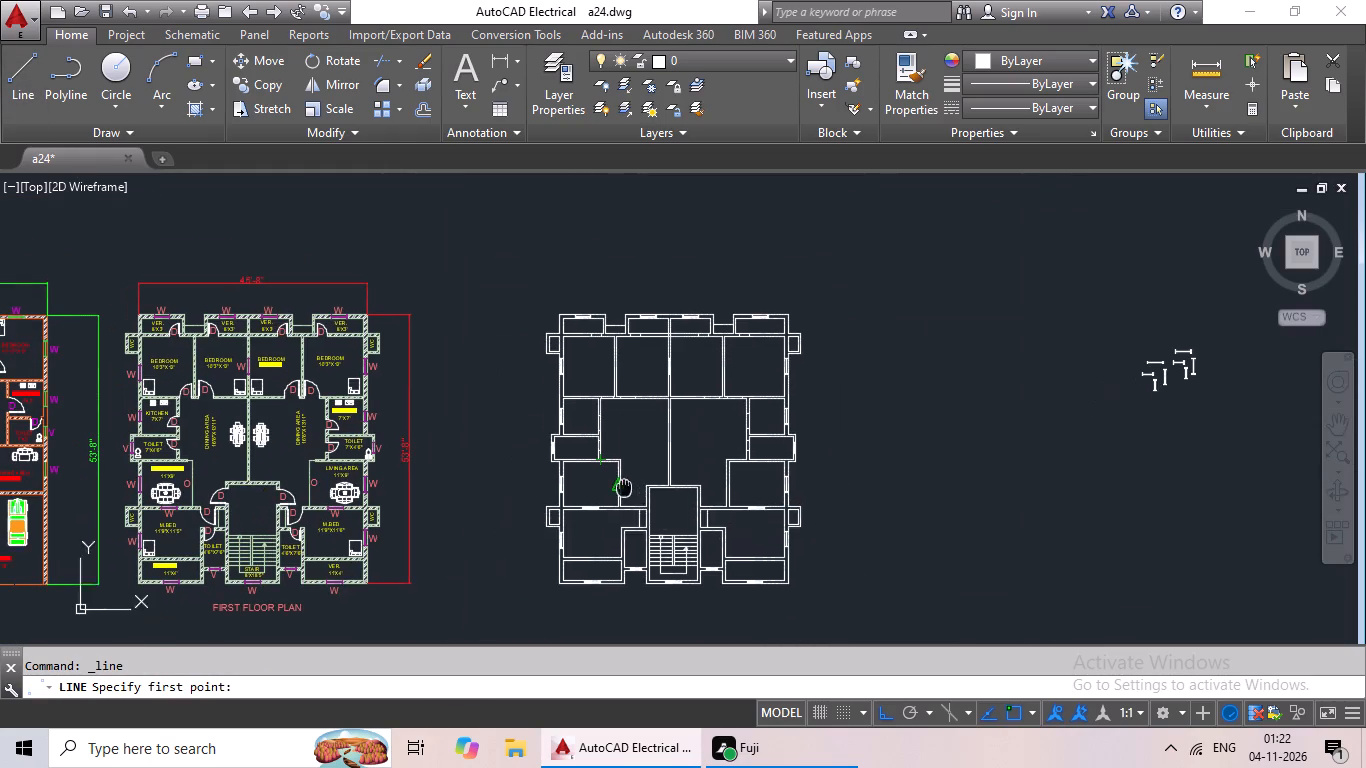
pyautogui.scroll(7, 621, 464)
pyautogui.click(509, 509)
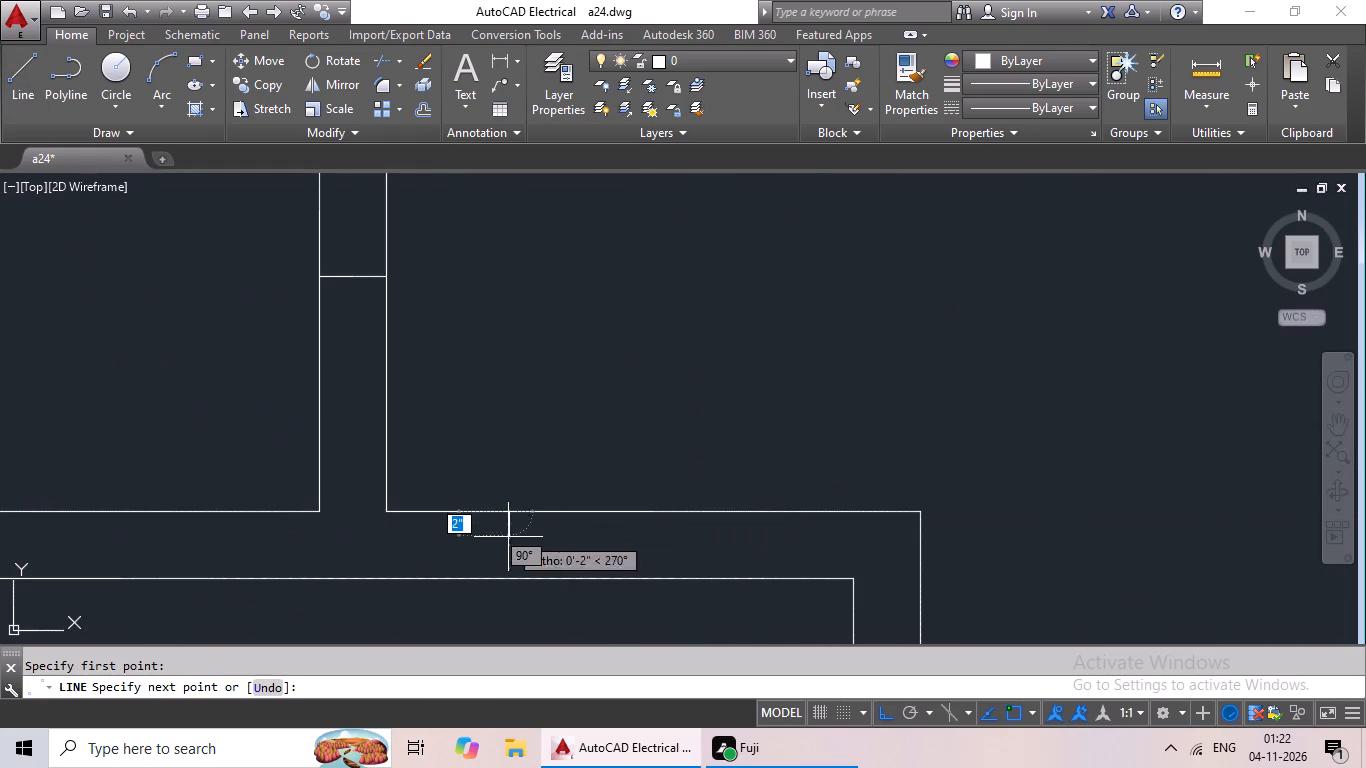
pyautogui.moveTo(504, 580); pyautogui.dragTo(514, 573)
pyautogui.scroll(-4, 654, 473)
pyautogui.press('Escape')
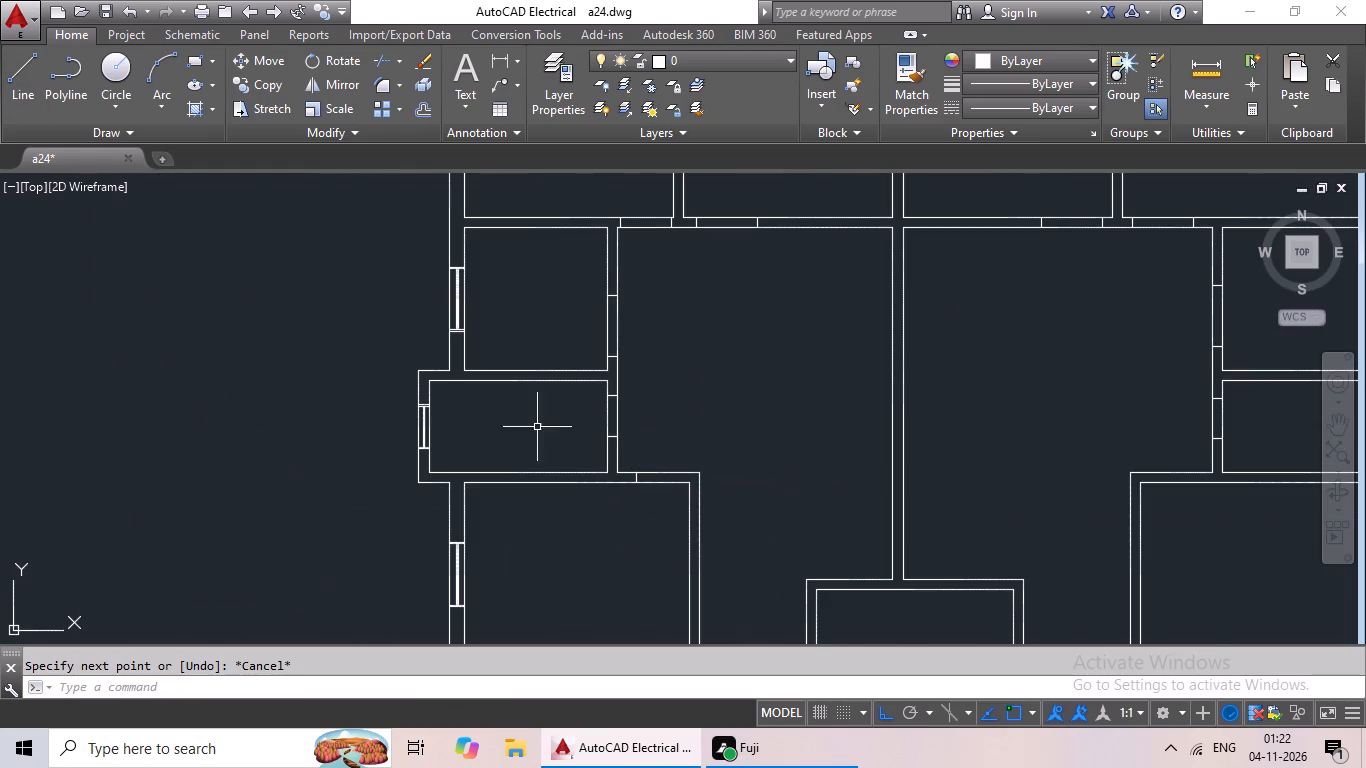
# Draw a line across the left-hand master bedroom's top wall, just right of the living area's right wall.
pyautogui.moveTo(15, 83); pyautogui.dragTo(15, 96)
pyautogui.scroll(-1, 610, 486)
pyautogui.moveTo(610, 486); pyautogui.dragTo(637, 386, button='middle')
pyautogui.scroll(-1, 656, 416)
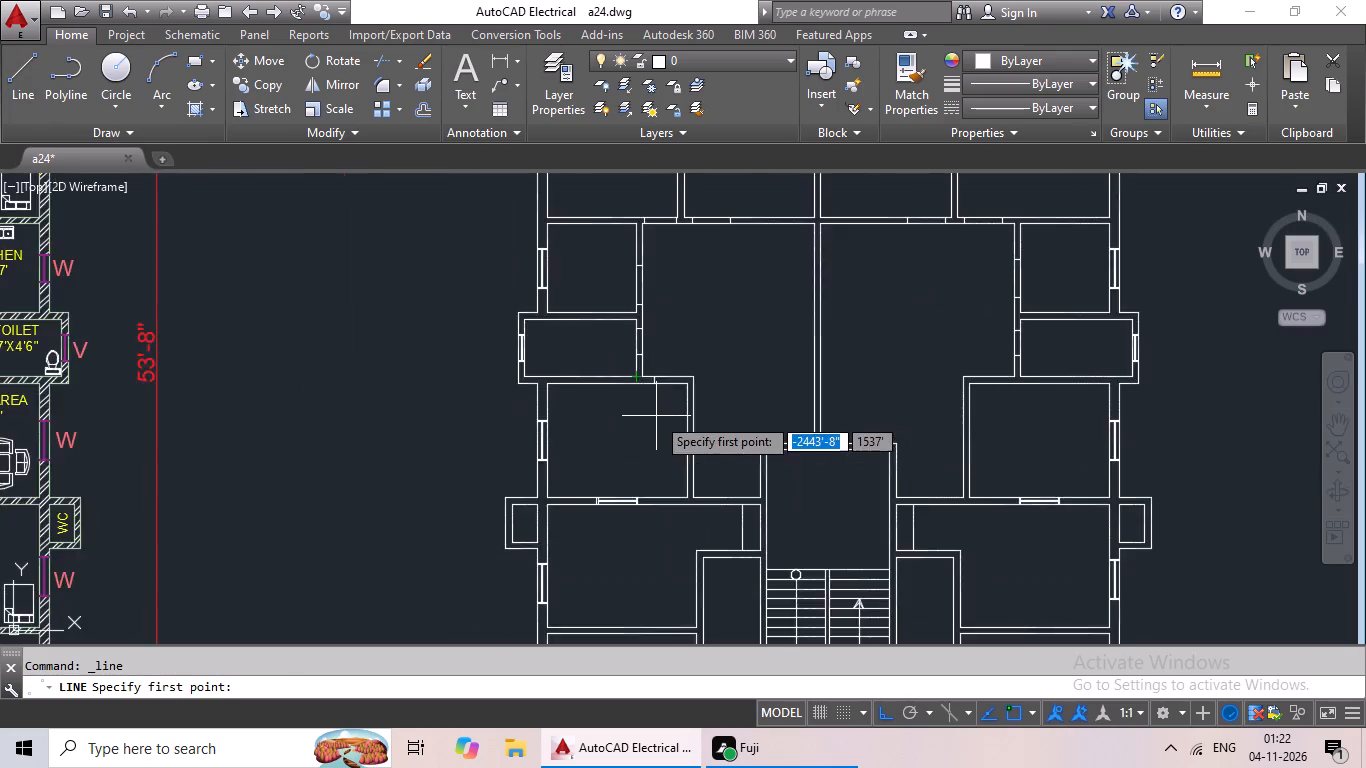
pyautogui.moveTo(659, 438); pyautogui.dragTo(923, 431, button='middle')
pyautogui.moveTo(910, 433); pyautogui.dragTo(756, 426, button='middle')
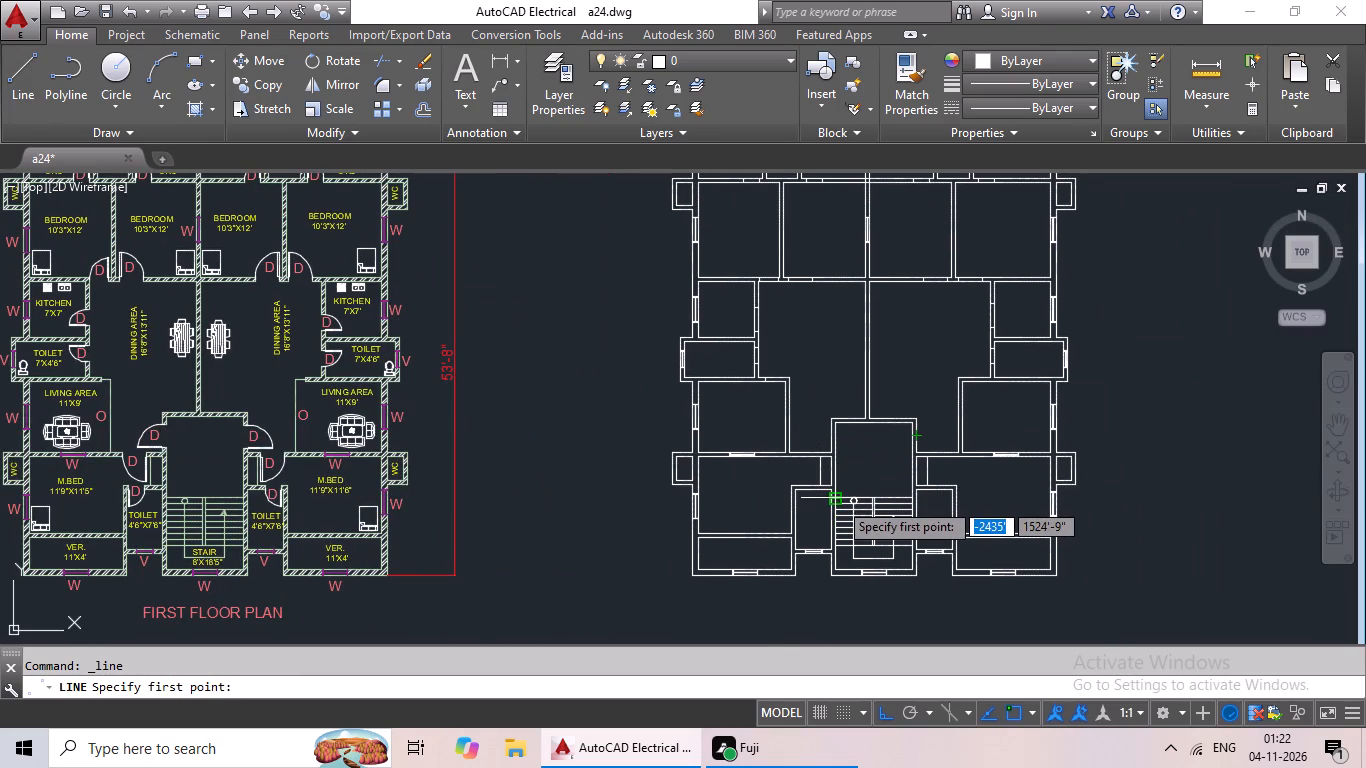
pyautogui.scroll(2, 835, 467)
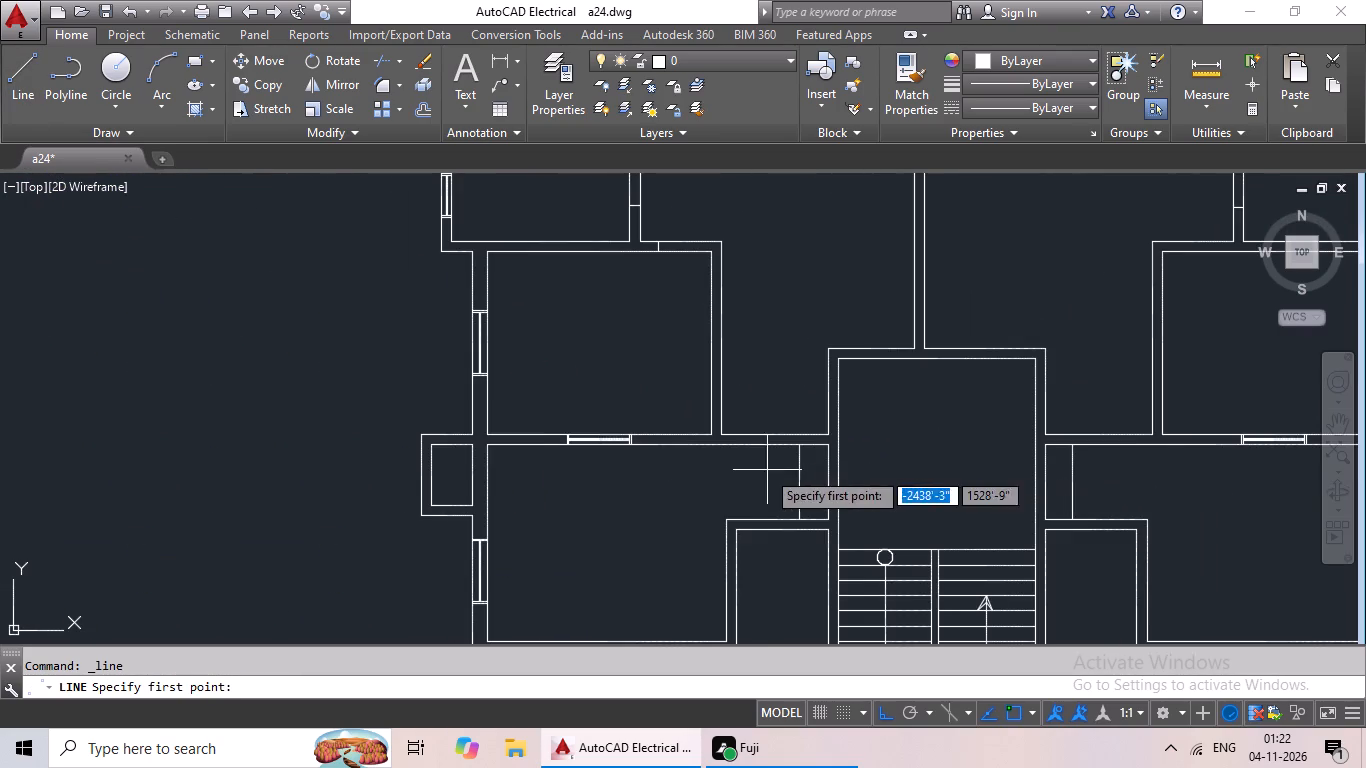
pyautogui.moveTo(740, 467); pyautogui.dragTo(872, 465, button='middle')
pyautogui.scroll(-1, 891, 458)
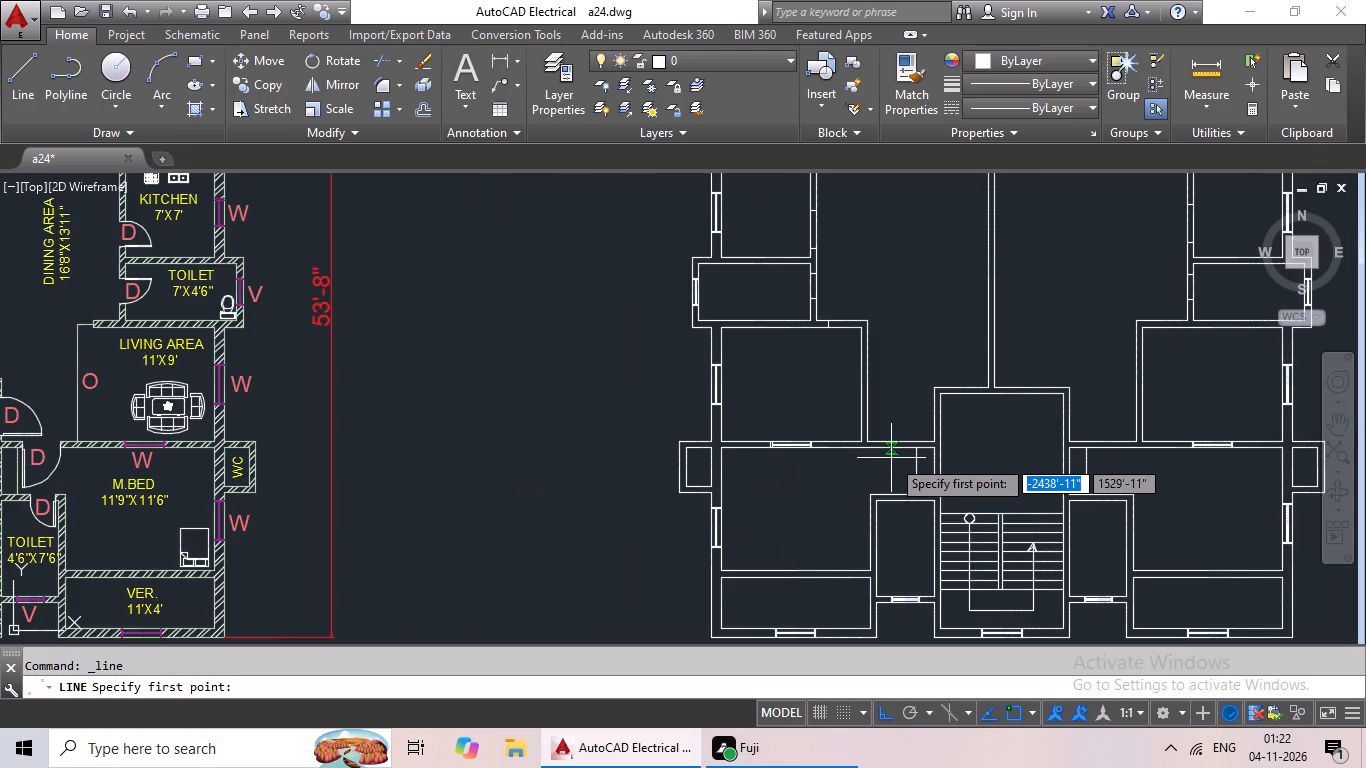
pyautogui.scroll(-1, 891, 458)
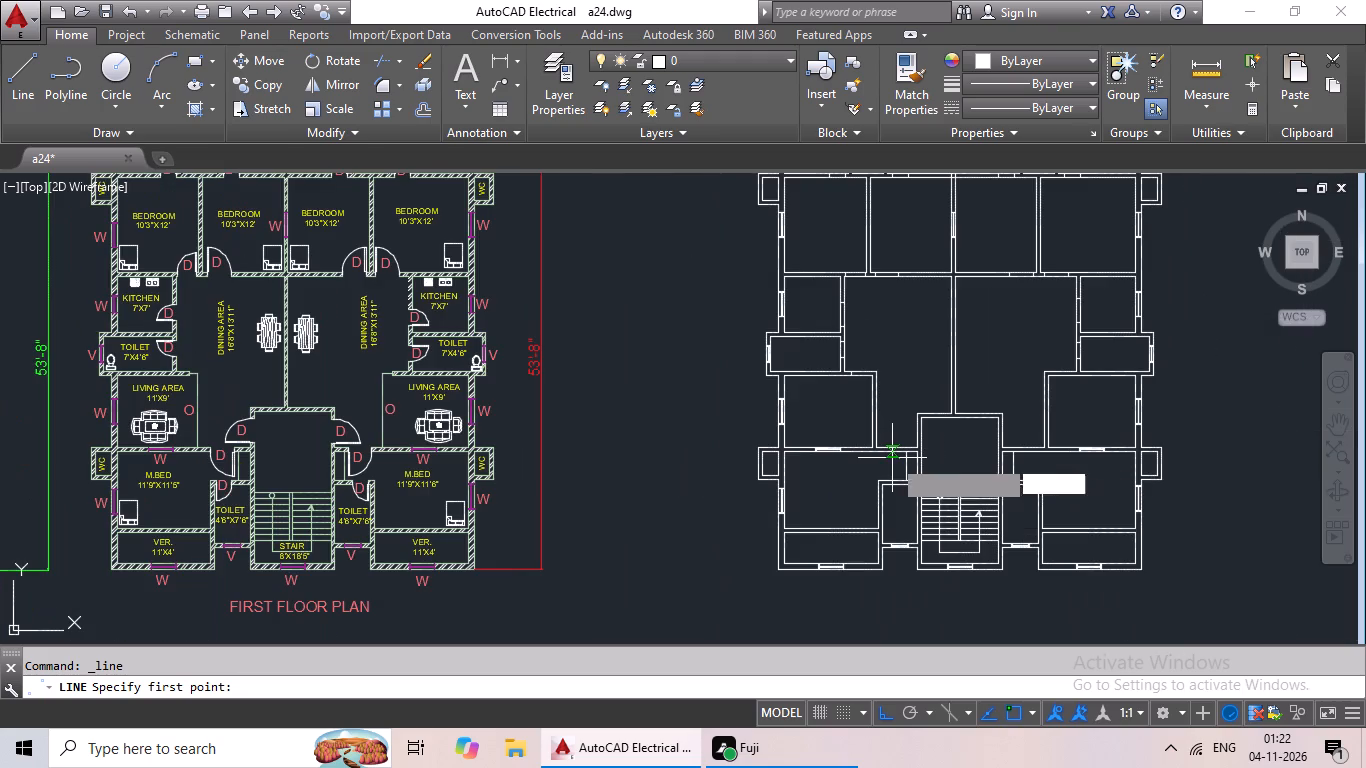
pyautogui.scroll(4, 894, 458)
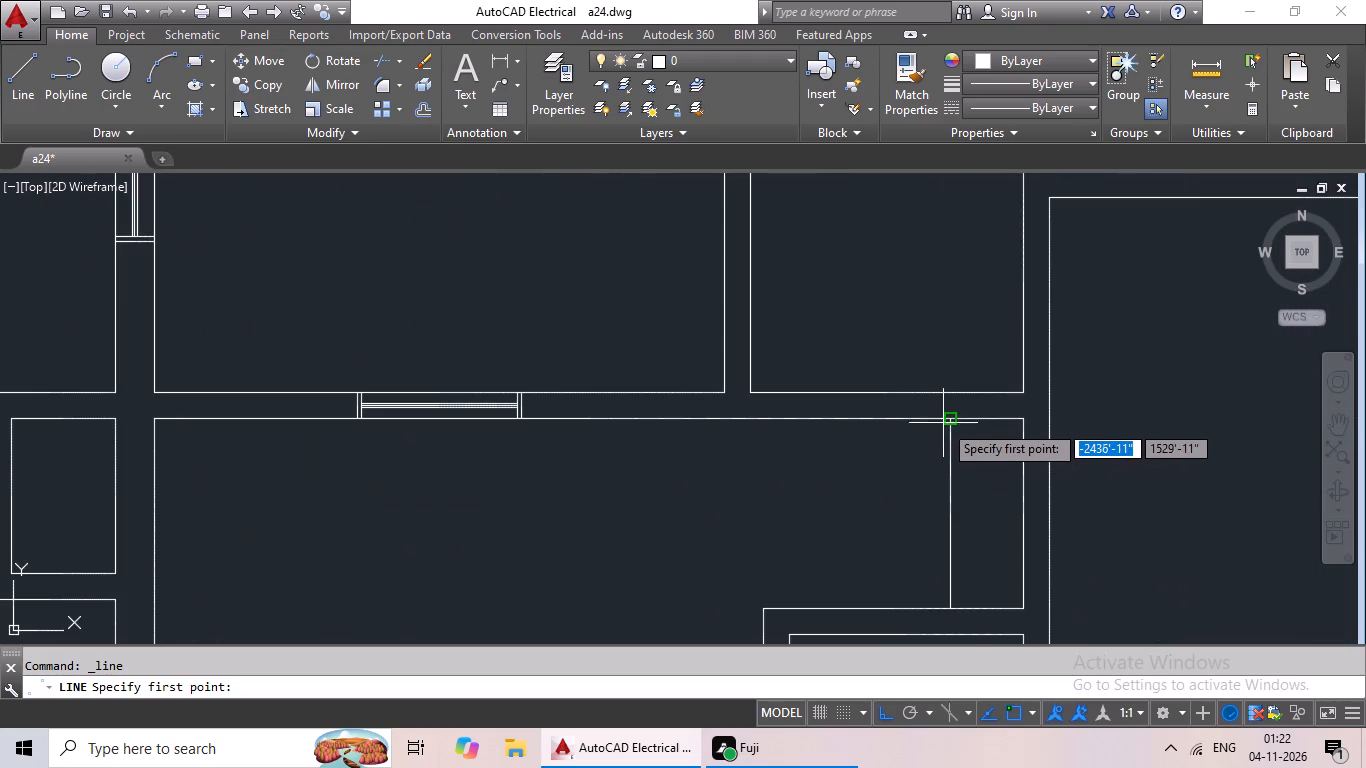
pyautogui.scroll(-4, 943, 423)
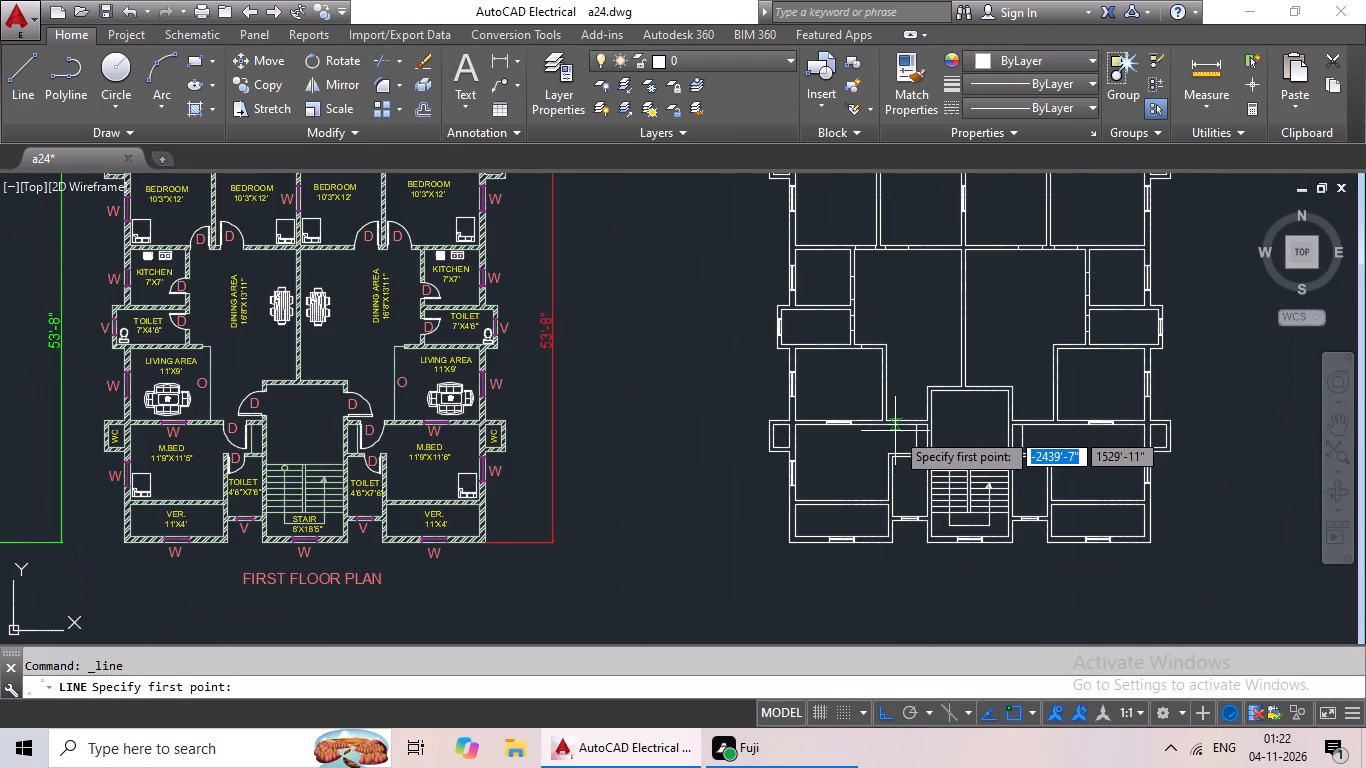
pyautogui.scroll(2, 895, 431)
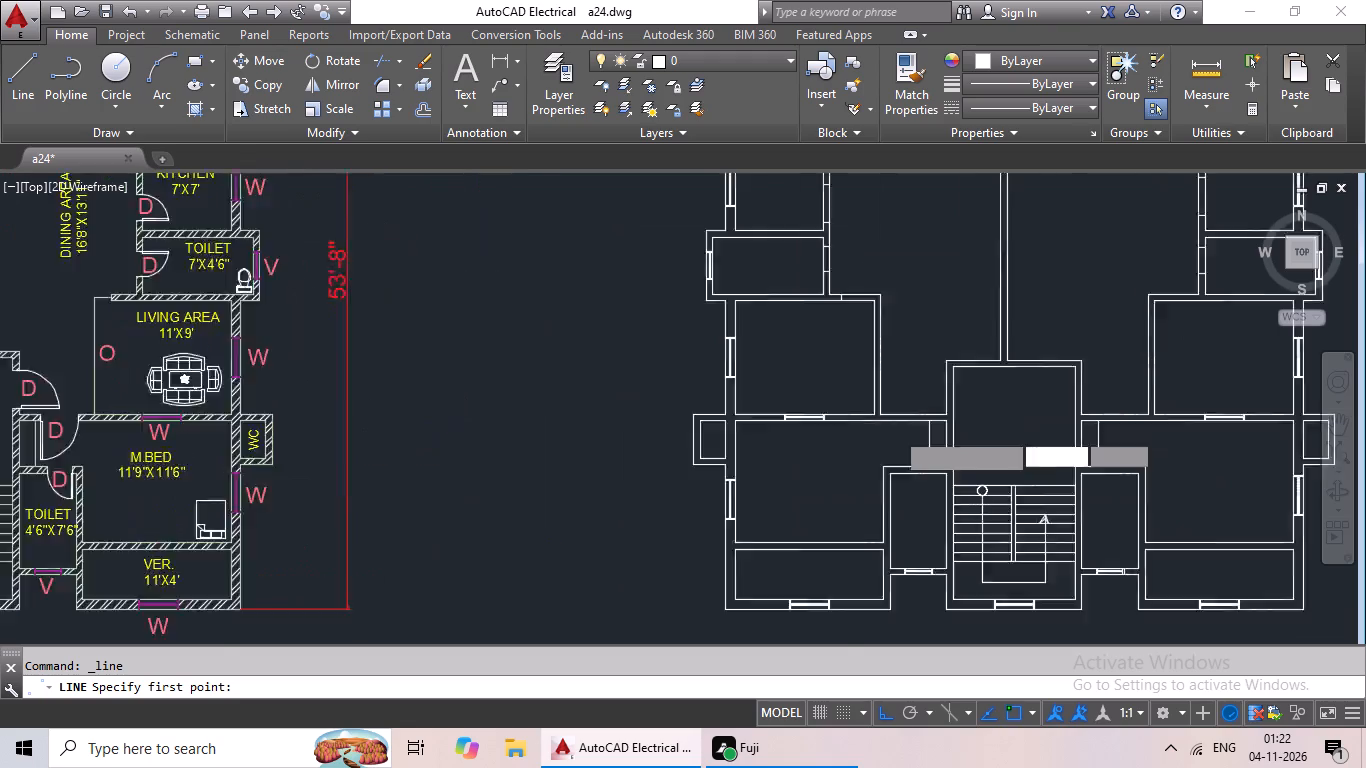
pyautogui.scroll(5, 895, 431)
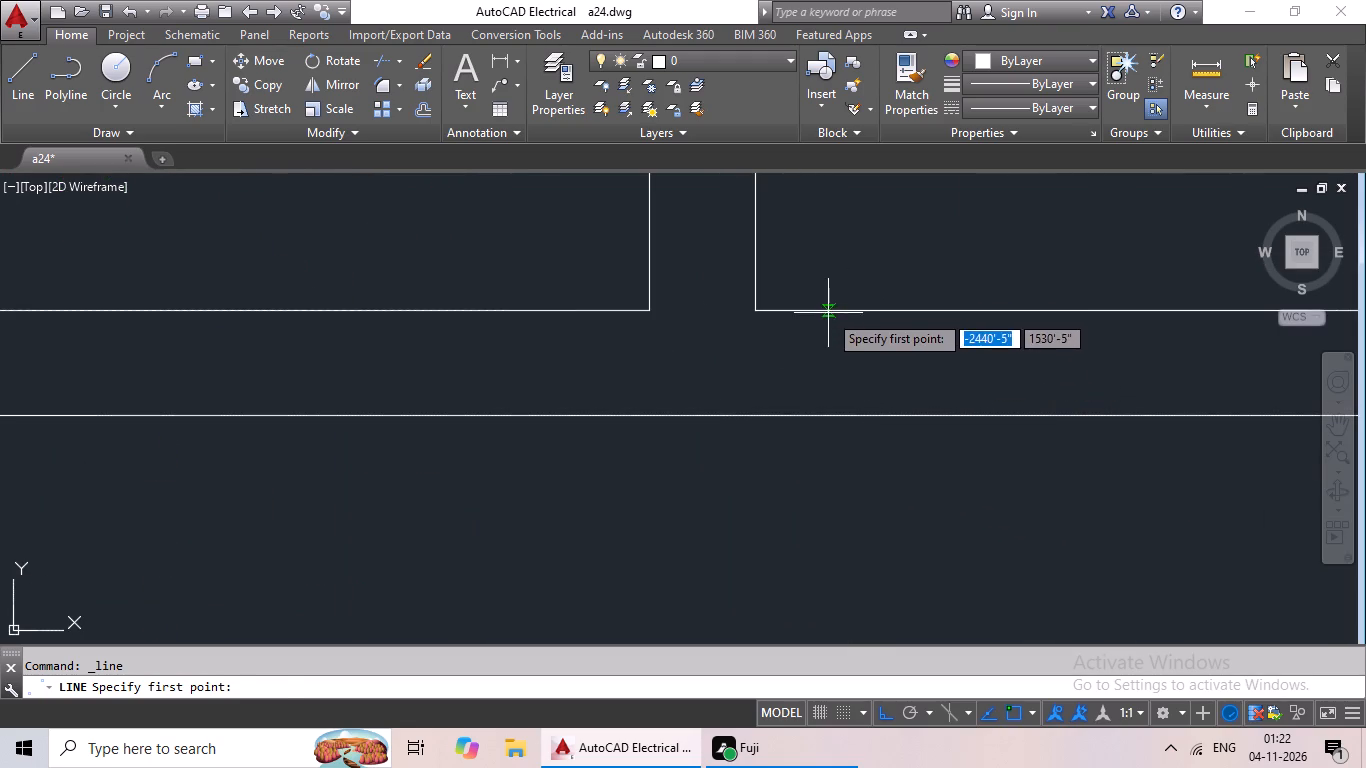
pyautogui.click(828, 313)
pyautogui.click(833, 411)
pyautogui.scroll(-5, 836, 410)
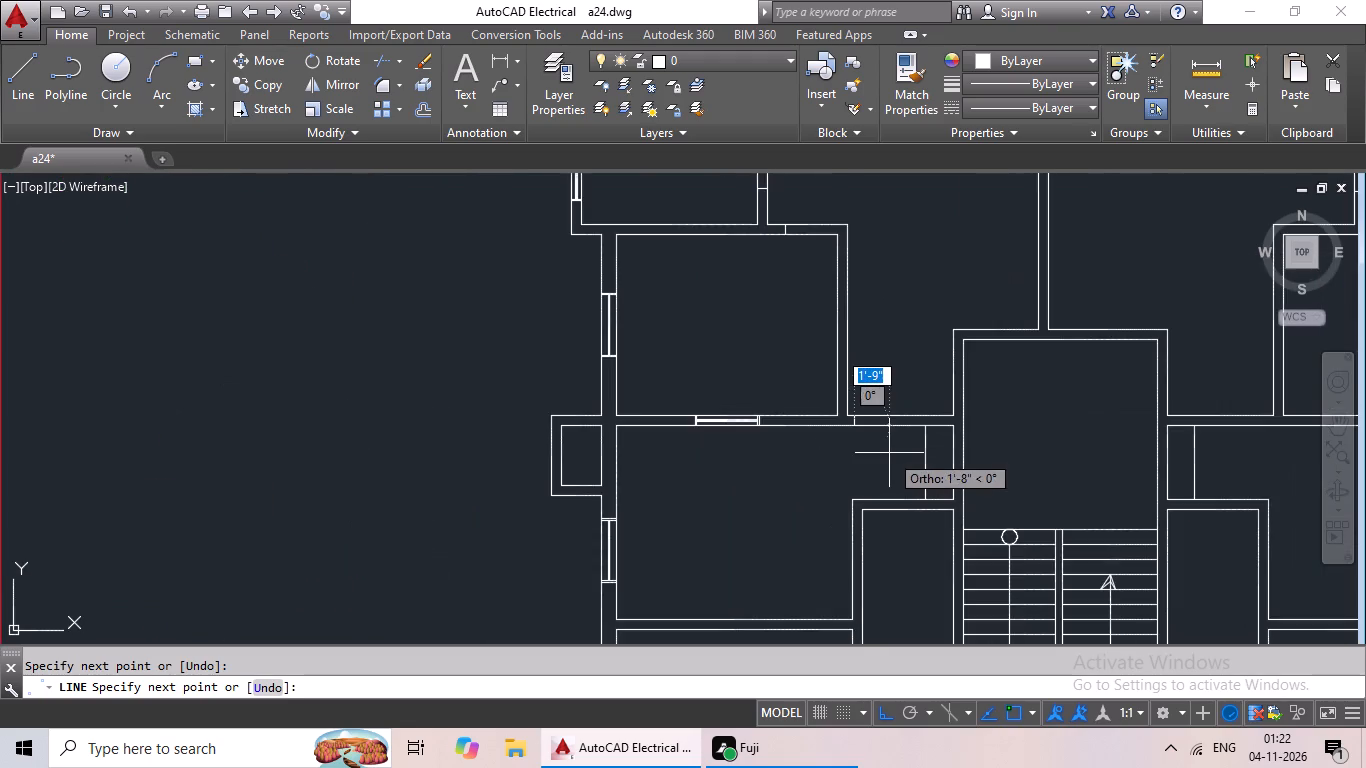
pyautogui.scroll(-2, 889, 453)
pyautogui.press('Escape')
# Offset the cross line in the left-hand master bedroom's top wall 3' to the right.
pyautogui.scroll(1, 890, 453)
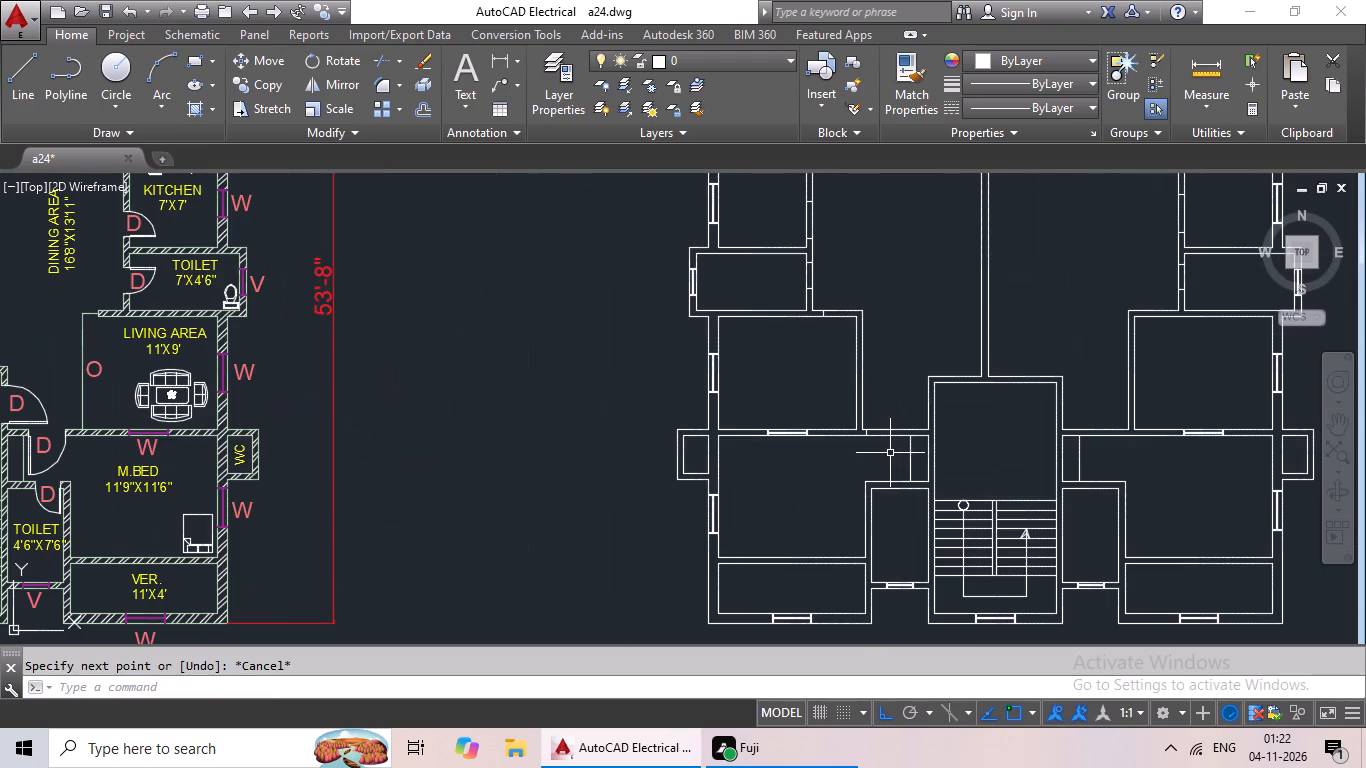
pyautogui.scroll(3, 894, 453)
pyautogui.moveTo(893, 456); pyautogui.dragTo(848, 543, button='middle')
pyautogui.press('Escape')
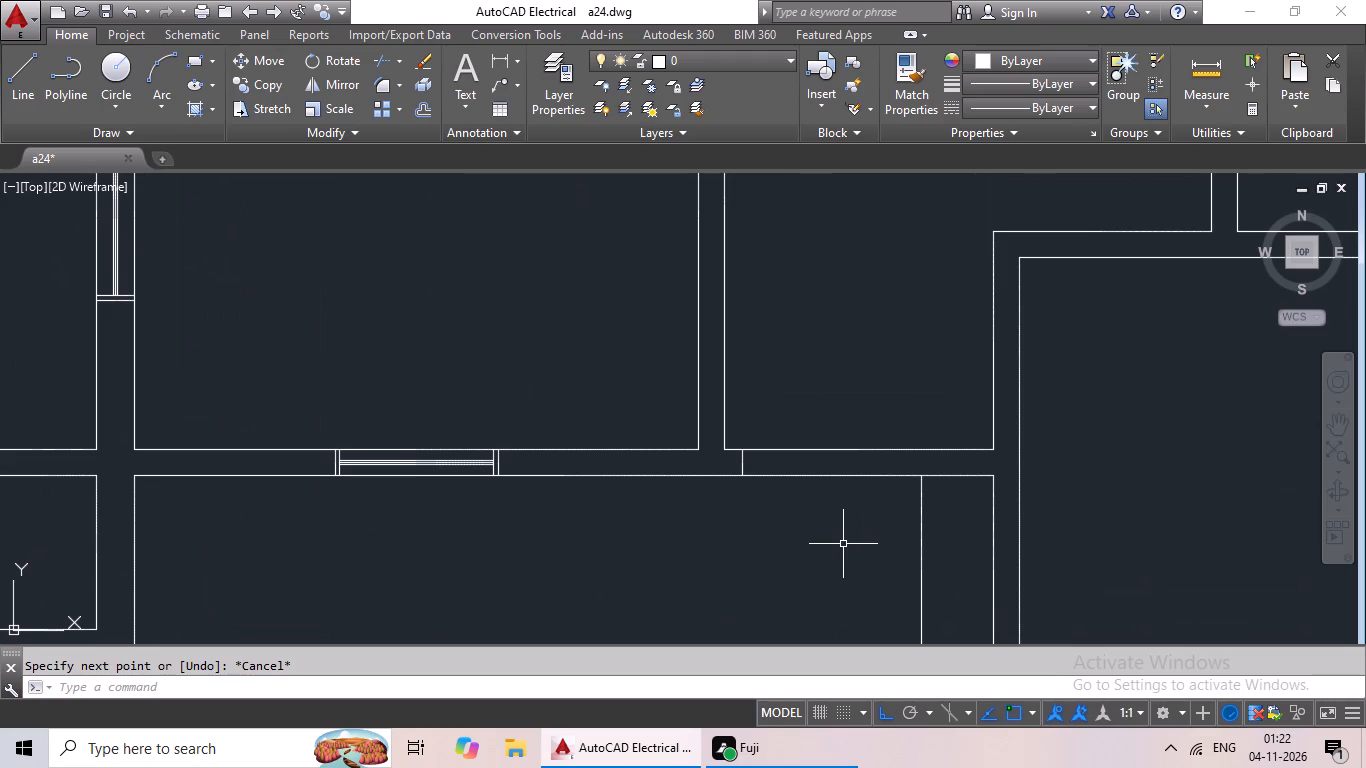
pyautogui.press('o')
pyautogui.press('Return')
pyautogui.write("3'")
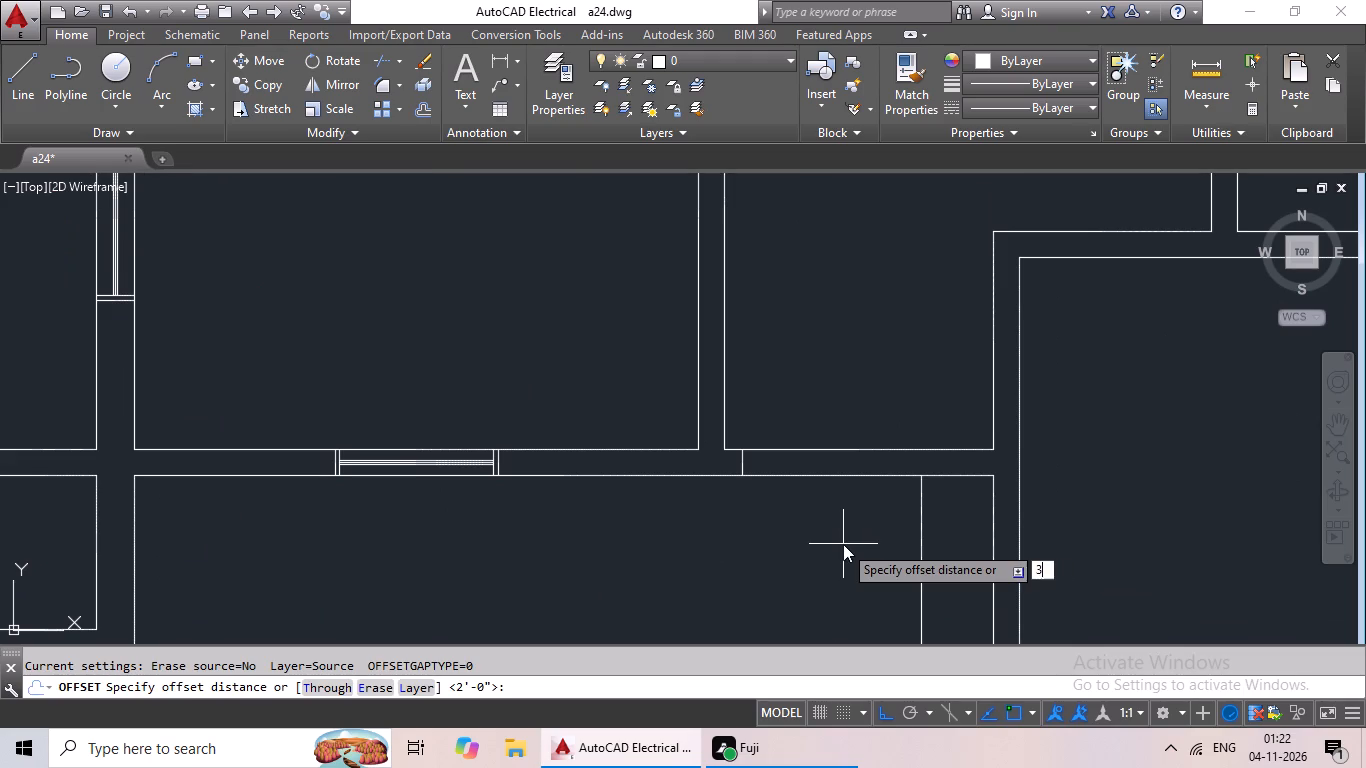
pyautogui.press('Return')
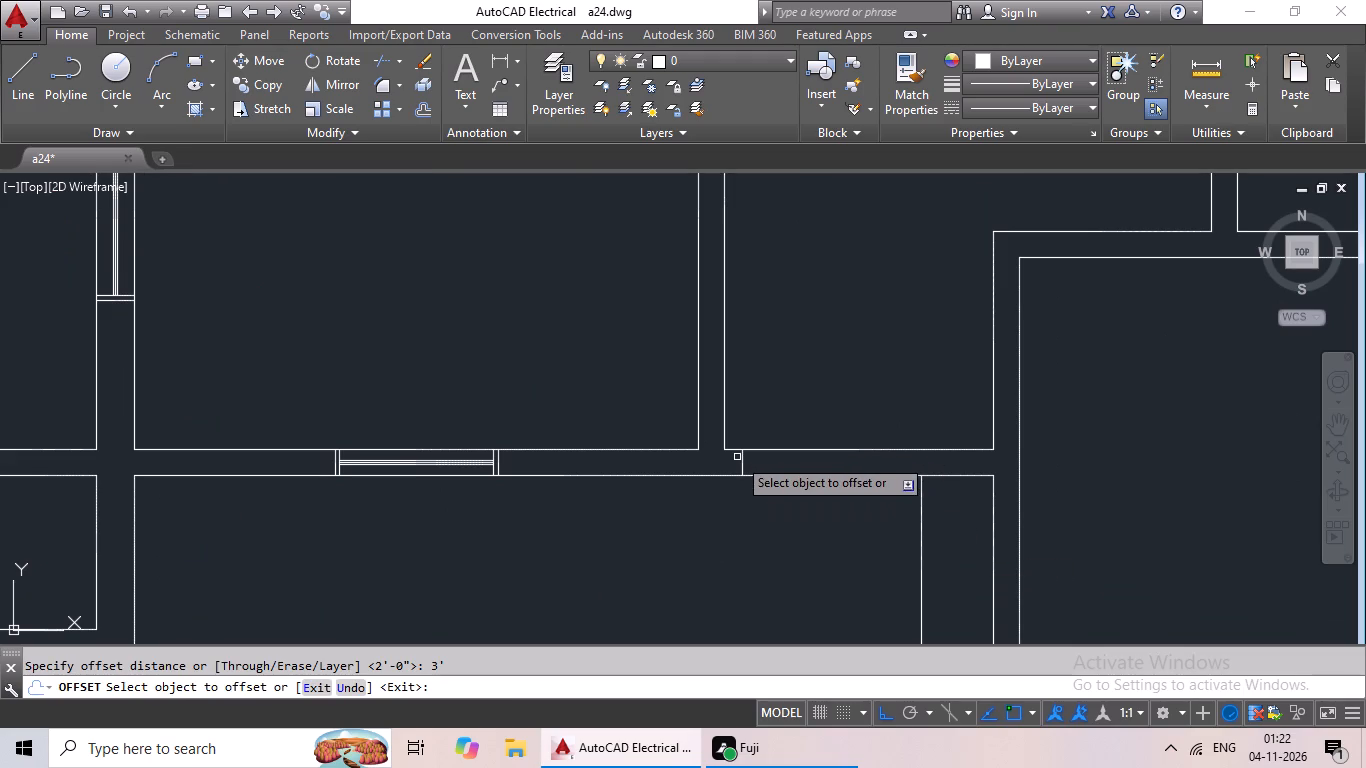
pyautogui.click(741, 461)
pyautogui.click(769, 469)
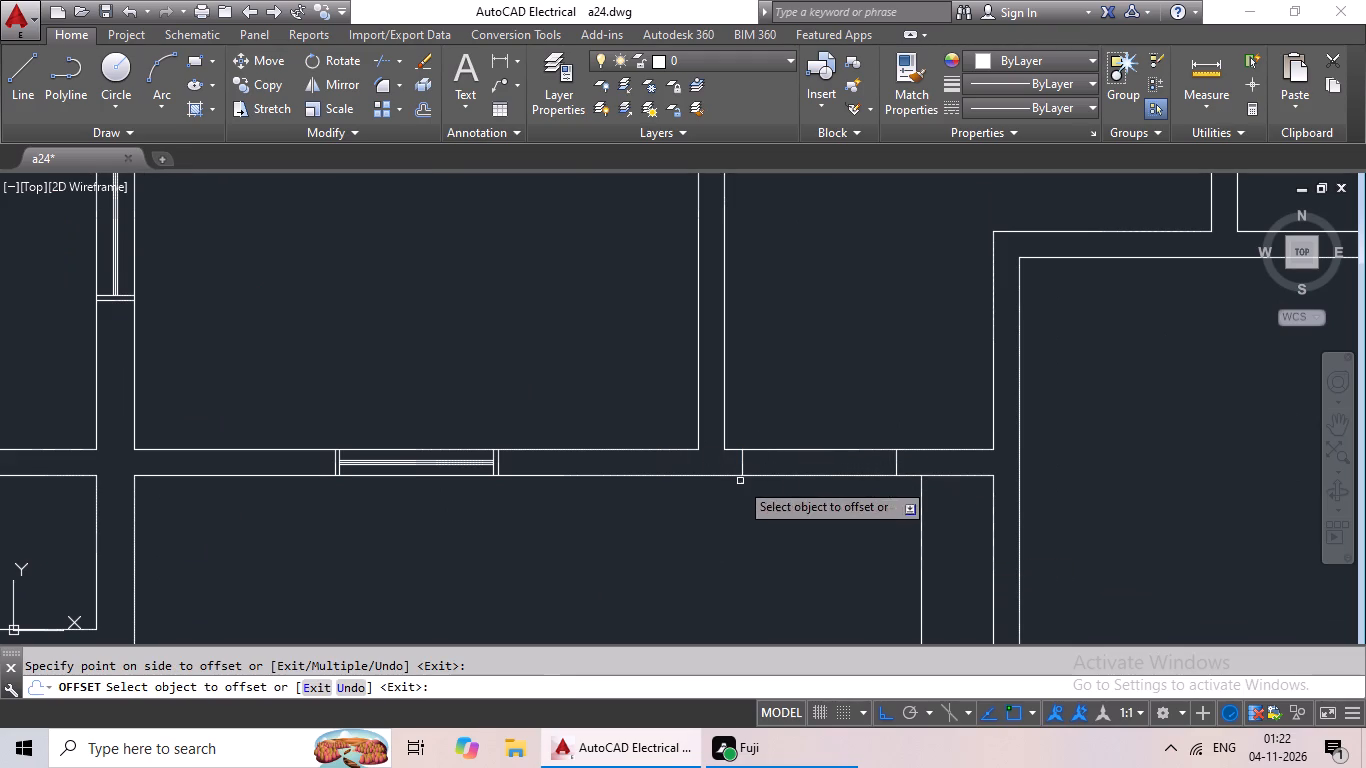
# Draw a line across the right-hand living area's top wall, about midway between its upper-left outer corner and the toilet's left wall.
pyautogui.scroll(-3, 870, 446)
pyautogui.click(19, 79)
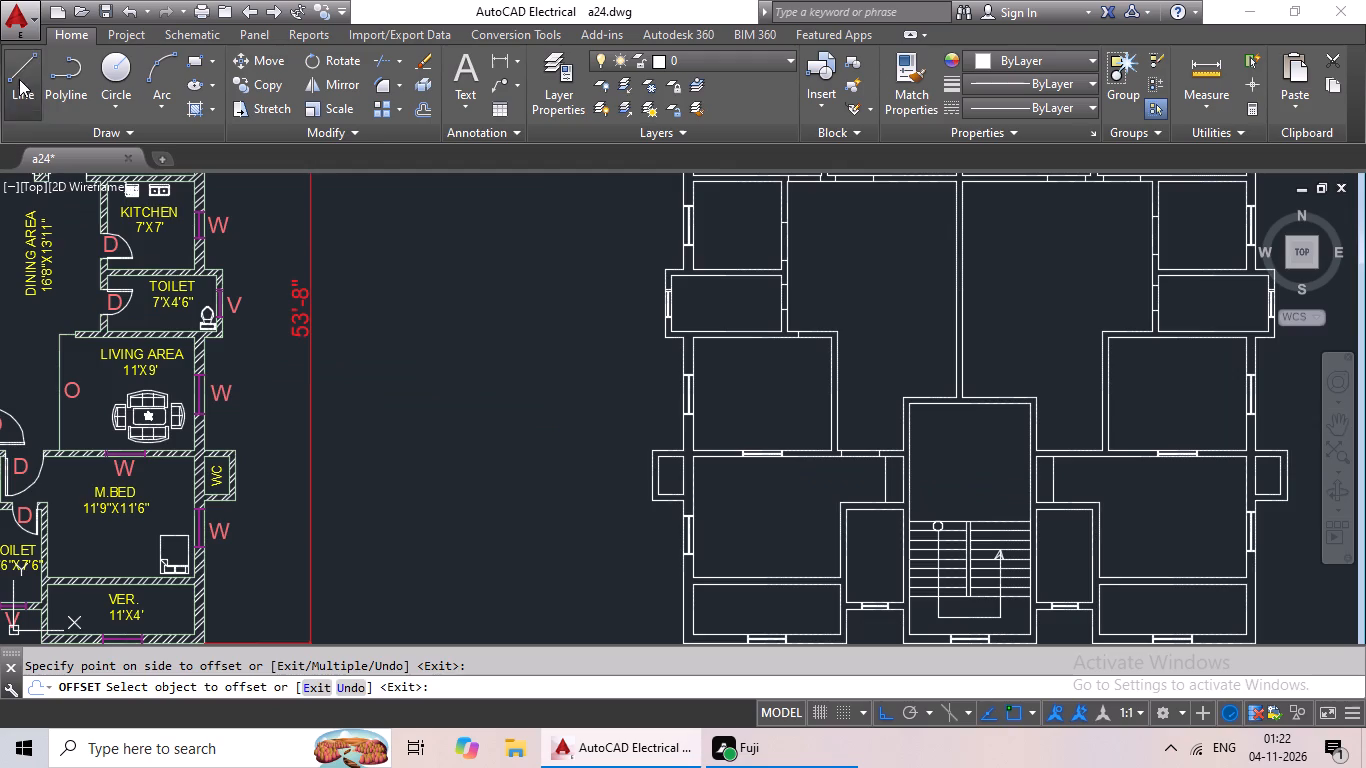
pyautogui.scroll(-1, 368, 256)
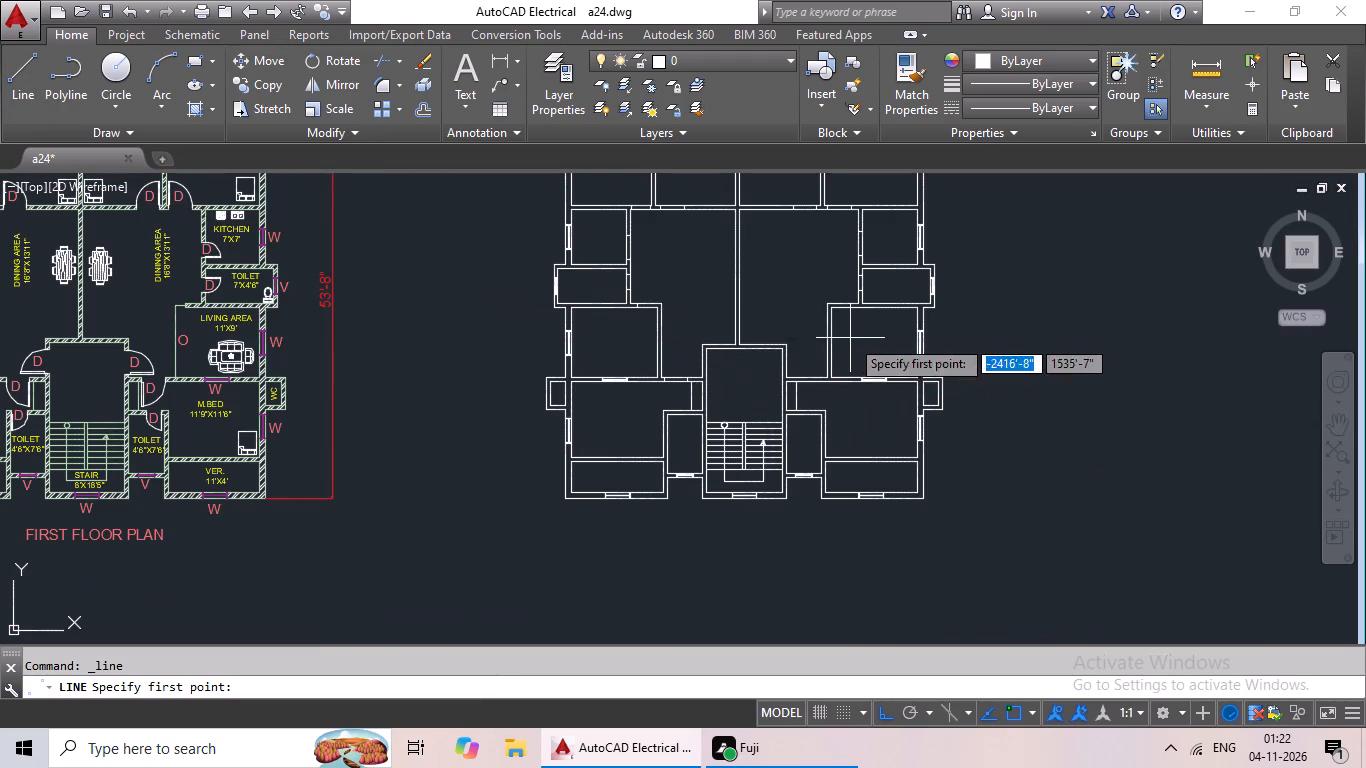
pyautogui.moveTo(850, 338); pyautogui.dragTo(821, 384, button='middle')
pyautogui.scroll(4, 807, 364)
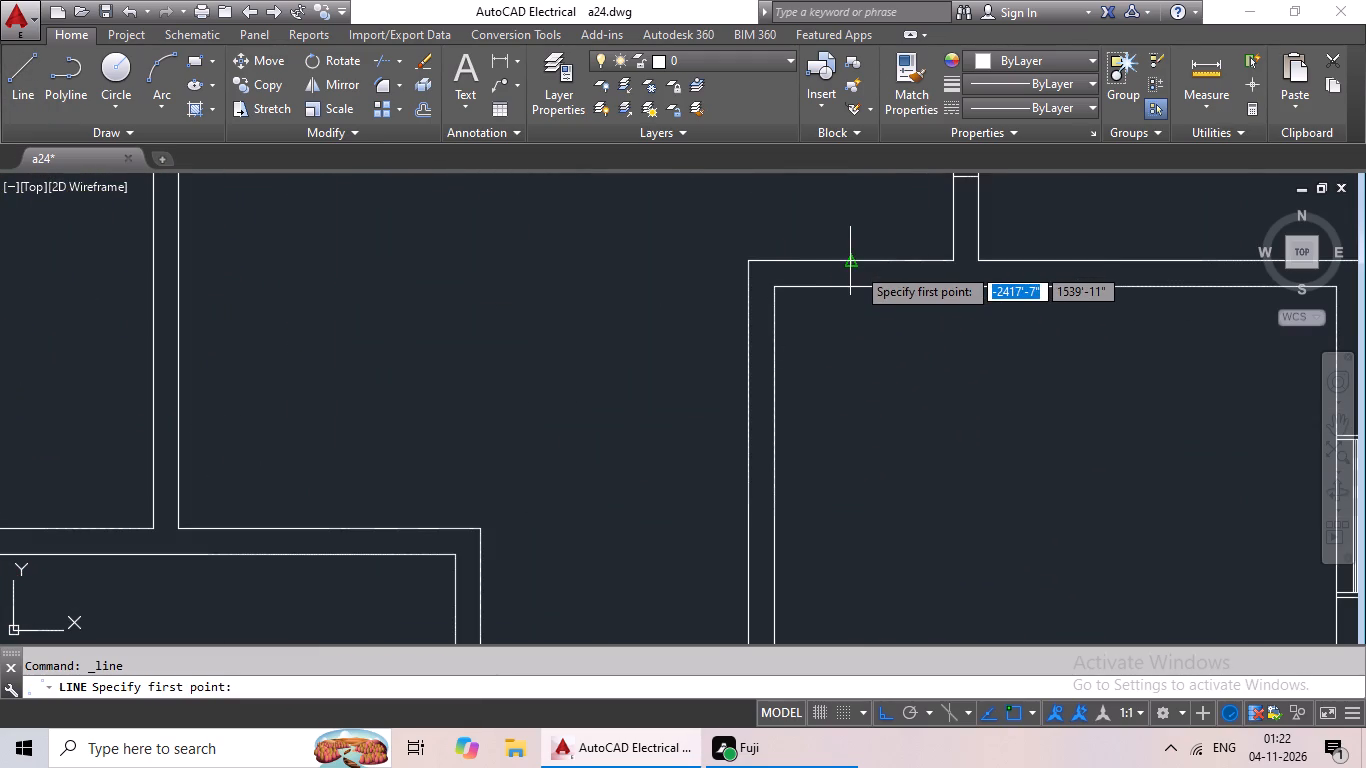
pyautogui.click(848, 263)
pyautogui.click(850, 286)
pyautogui.scroll(-1, 913, 288)
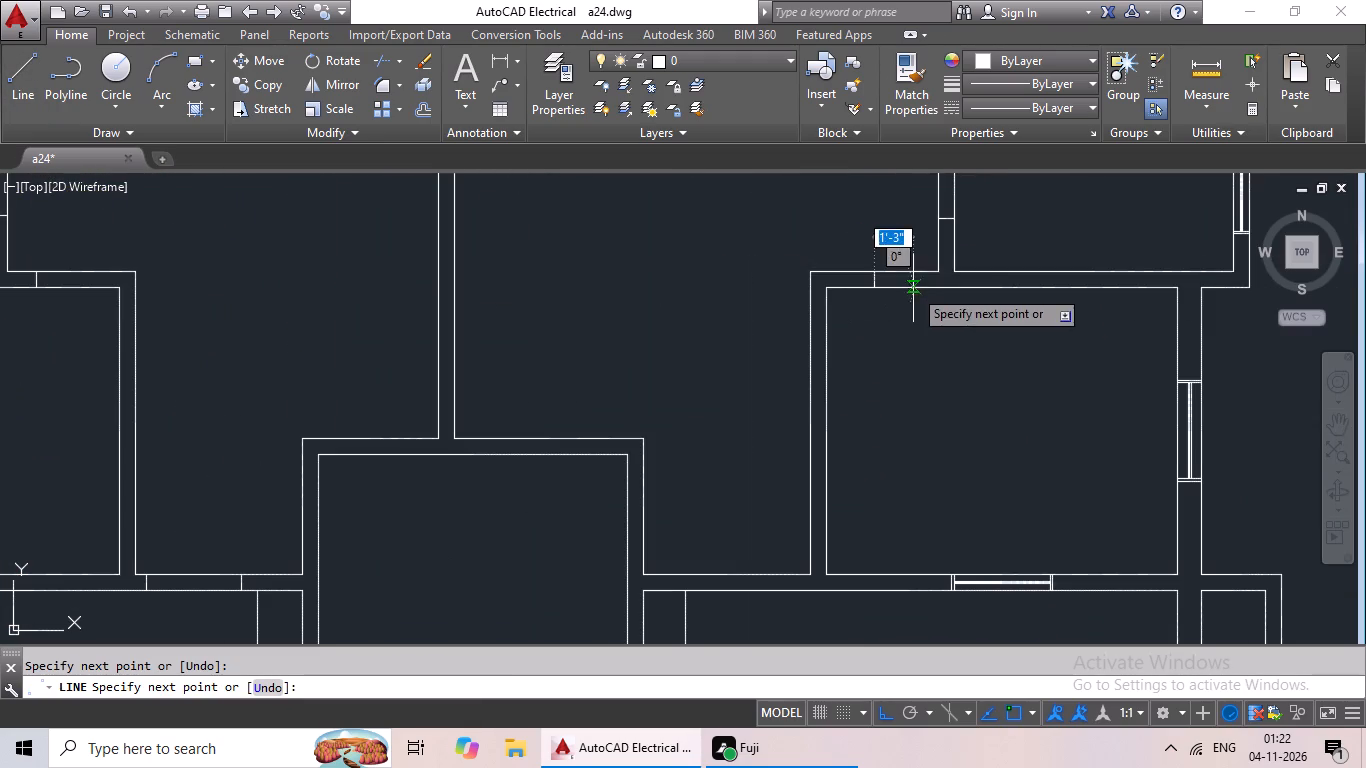
pyautogui.press('Escape')
# Draw a line across the right-hand master bedroom's top wall, just left of the living area's left wall.
pyautogui.click(15, 77)
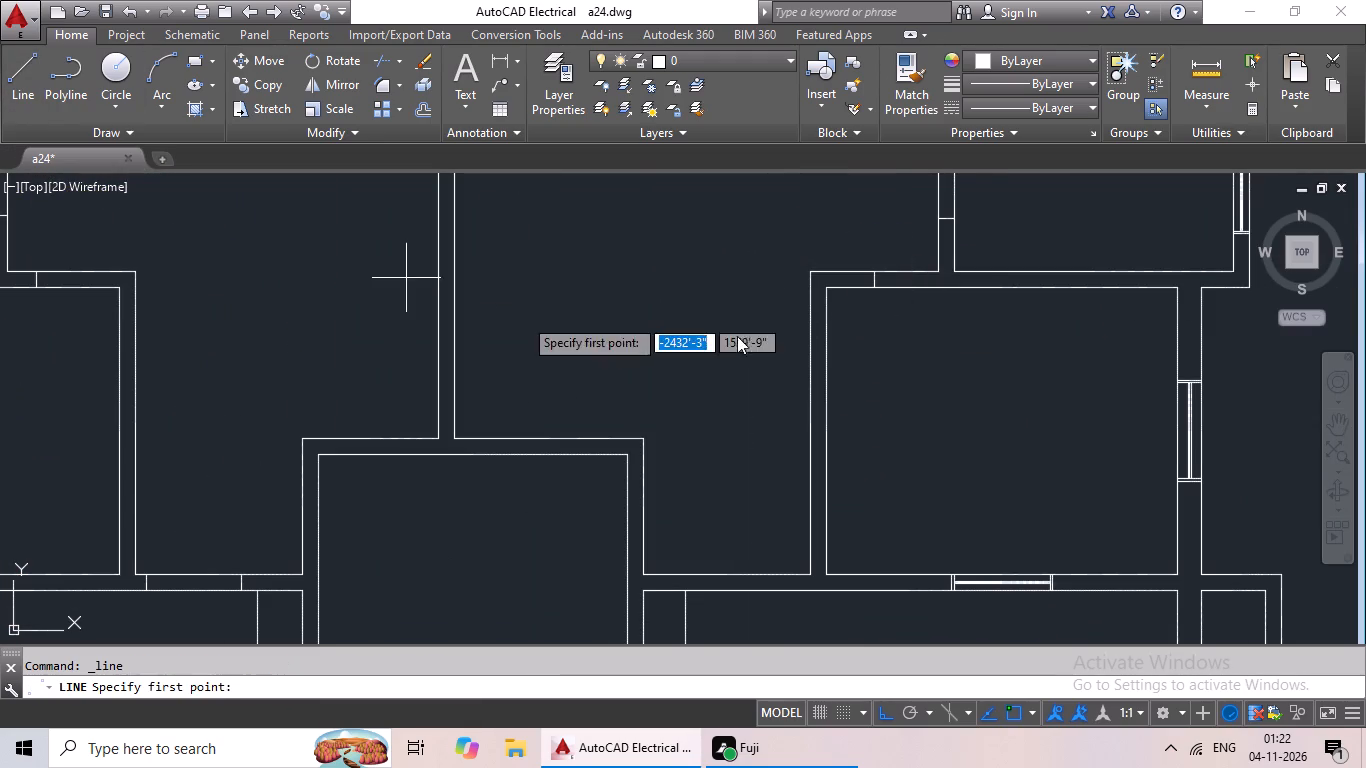
pyautogui.scroll(-3, 776, 348)
pyautogui.scroll(4, 748, 411)
pyautogui.moveTo(933, 432); pyautogui.dragTo(866, 470, button='middle')
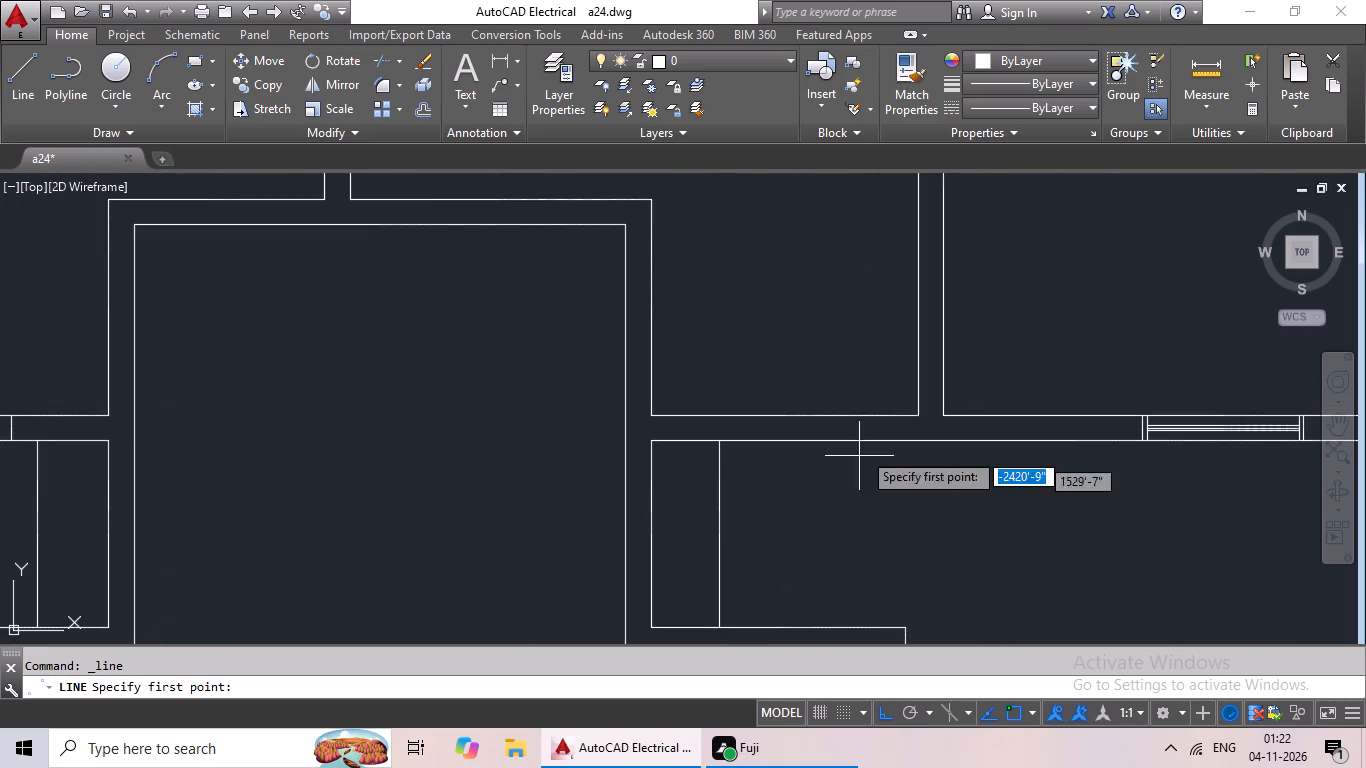
pyautogui.scroll(3, 921, 422)
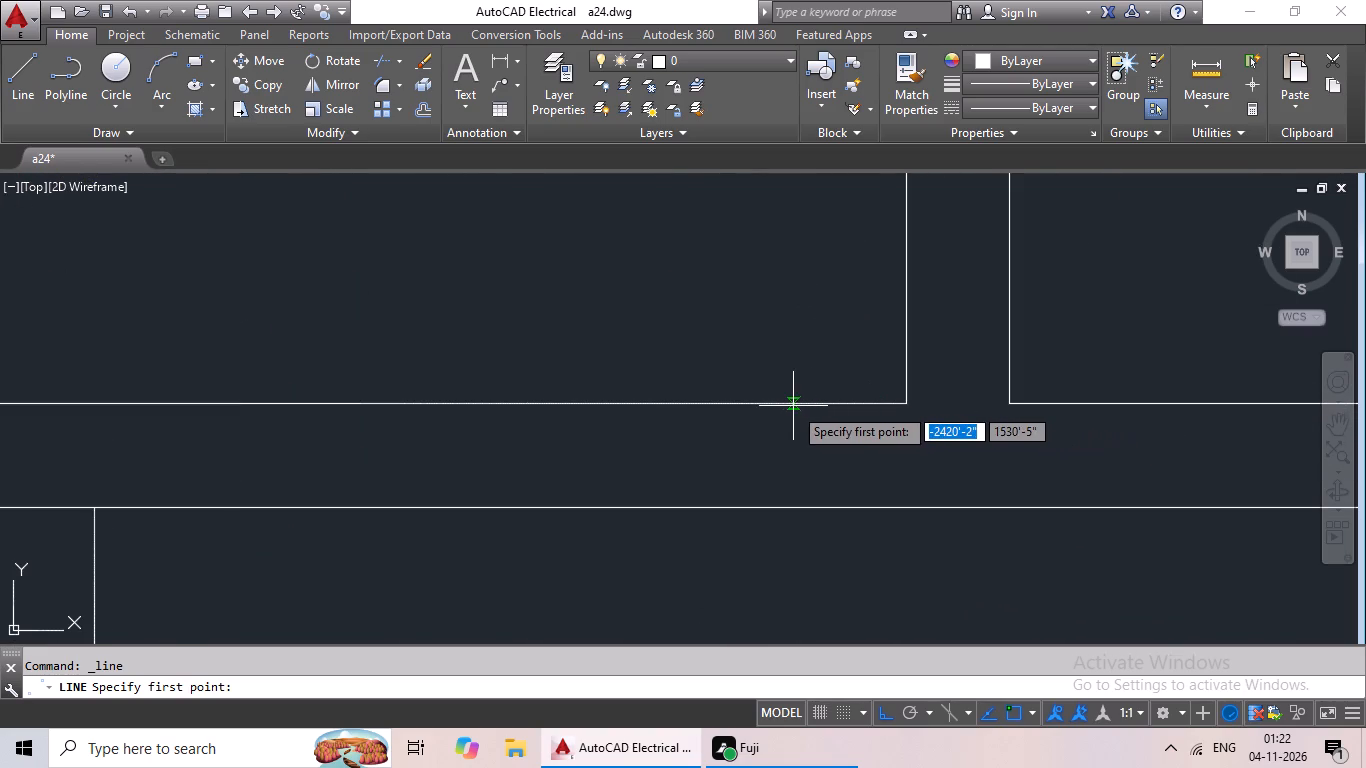
pyautogui.click(809, 405)
pyautogui.click(813, 512)
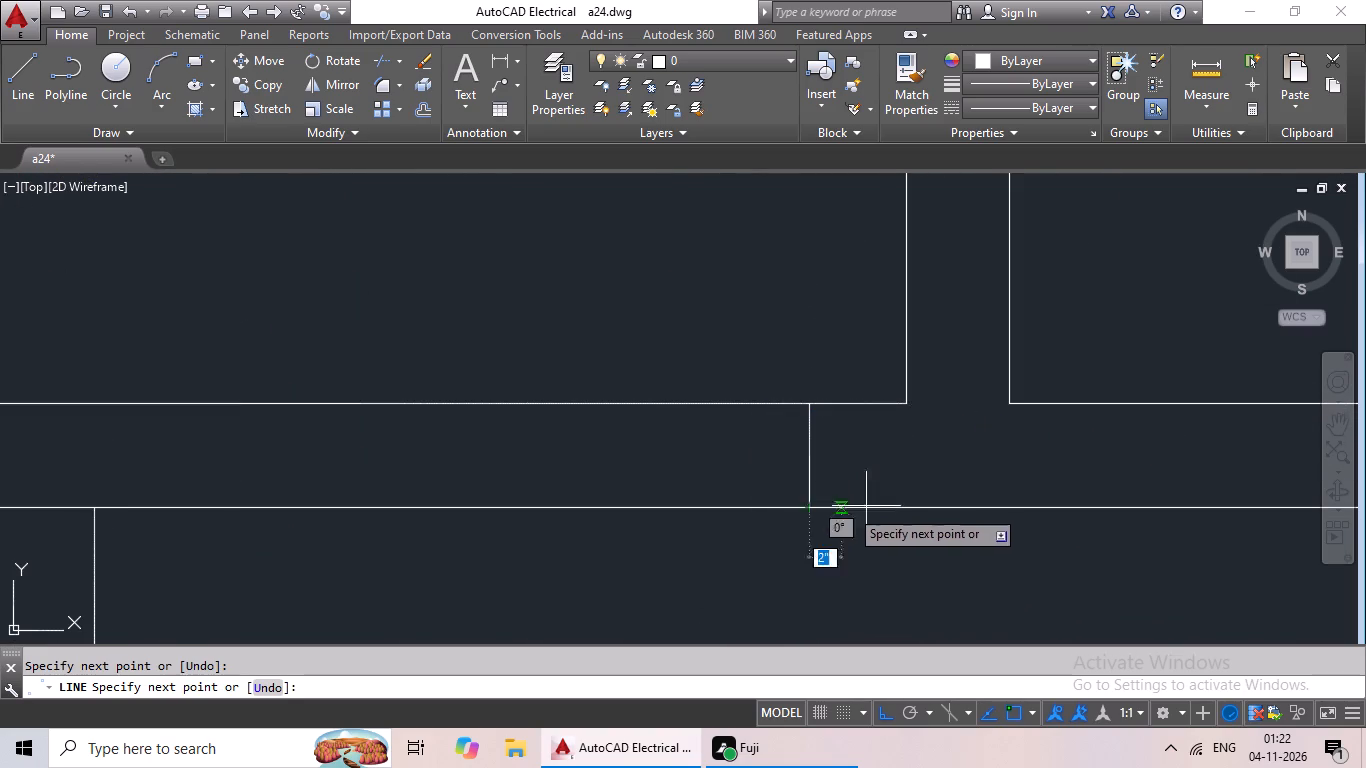
pyautogui.press('Escape')
pyautogui.scroll(-2, 935, 552)
pyautogui.press('Escape')
pyautogui.press('Escape')
# Offset the cross line in the right-hand master bedroom's top wall 3' to the left.
pyautogui.press('o')
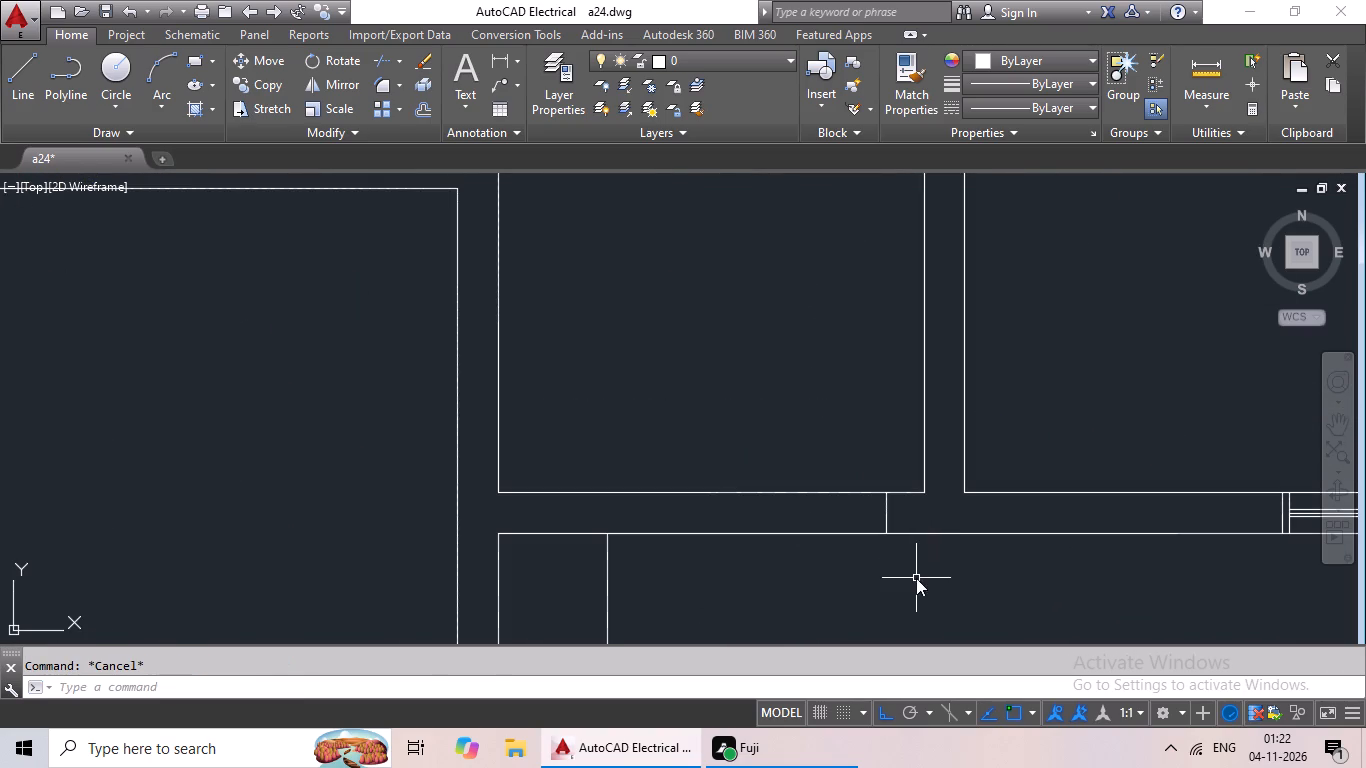
pyautogui.press('Return')
pyautogui.write("3'")
pyautogui.press('Return')
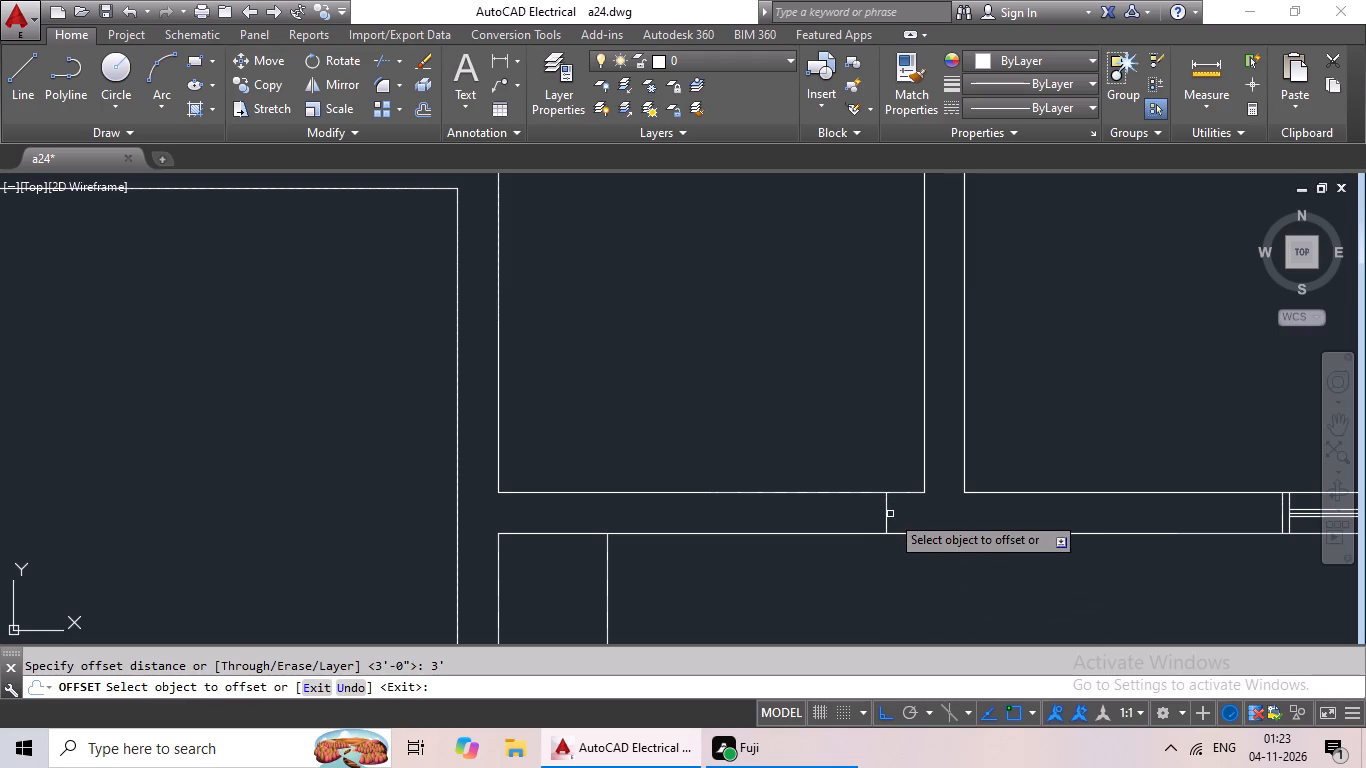
pyautogui.moveTo(887, 519); pyautogui.dragTo(865, 532)
pyautogui.click(836, 537)
# Draw a line across the stair room's left wall, just below that room's upper-left inner corner.
pyautogui.scroll(-5, 805, 510)
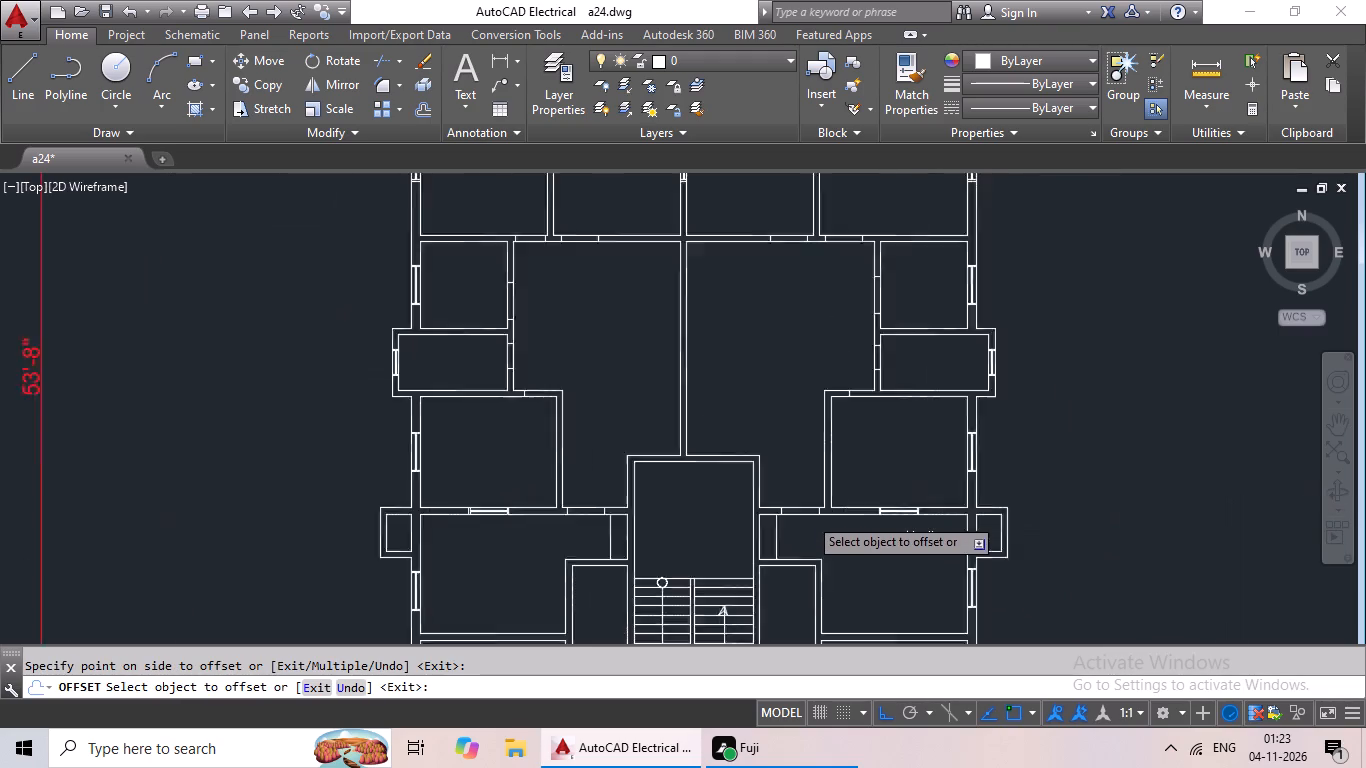
pyautogui.click(34, 89)
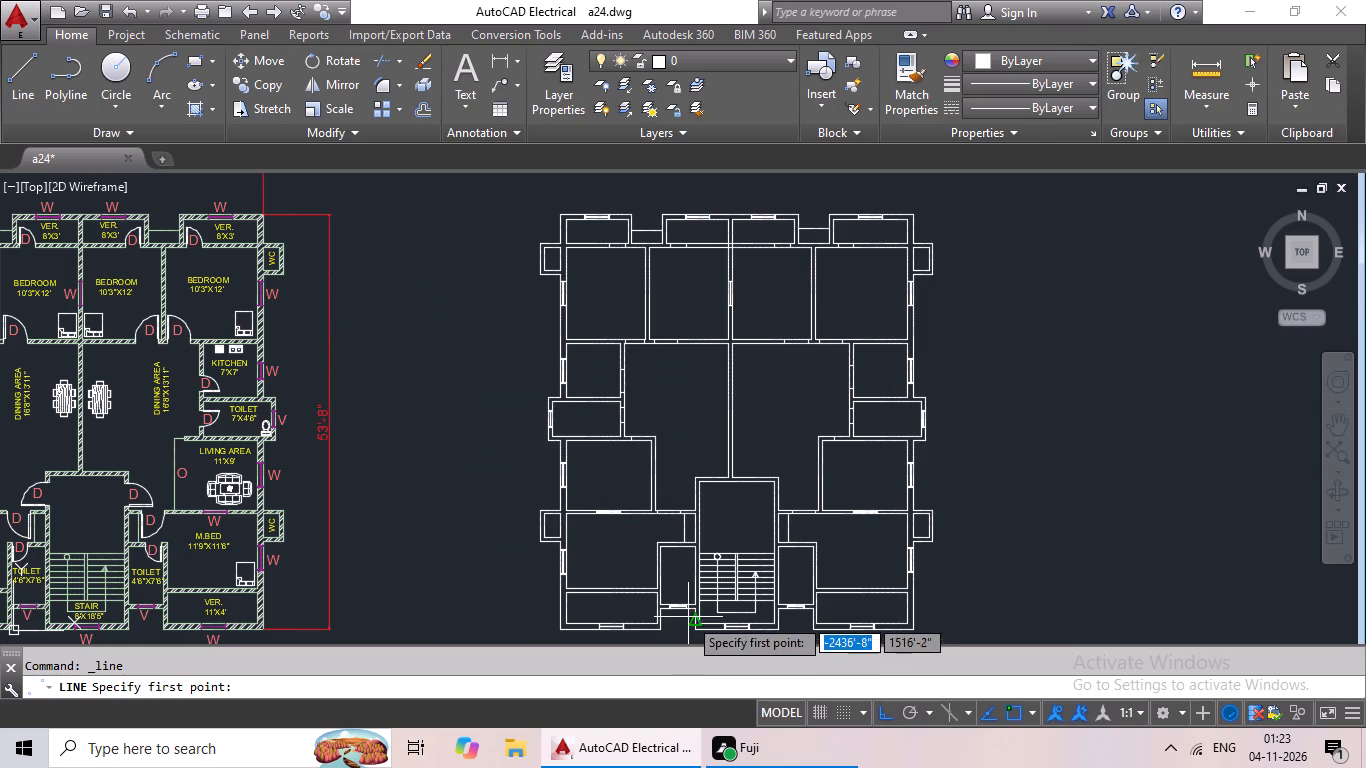
pyautogui.scroll(4, 716, 524)
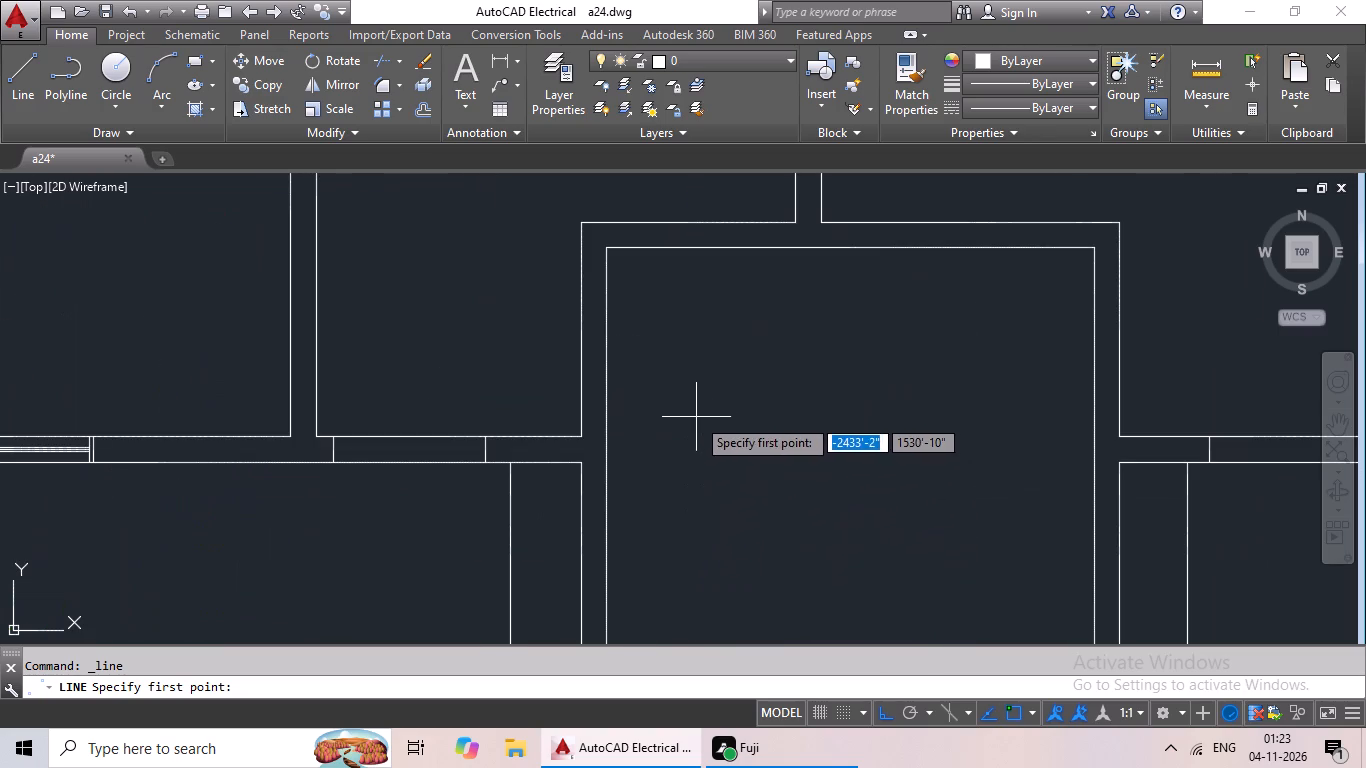
pyautogui.moveTo(694, 418); pyautogui.dragTo(679, 489, button='middle')
pyautogui.scroll(1, 545, 443)
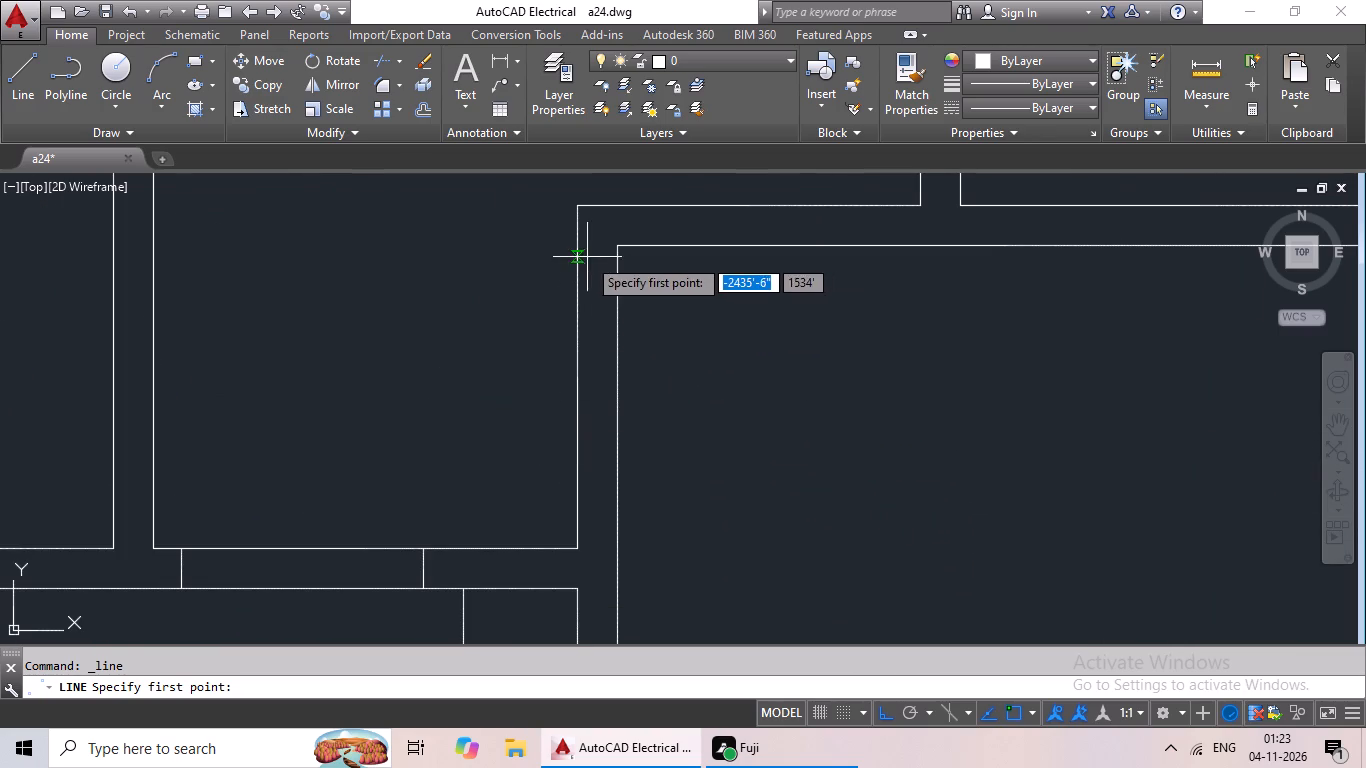
pyautogui.moveTo(585, 256); pyautogui.dragTo(543, 376, button='middle')
pyautogui.scroll(2, 541, 378)
pyautogui.click(523, 386)
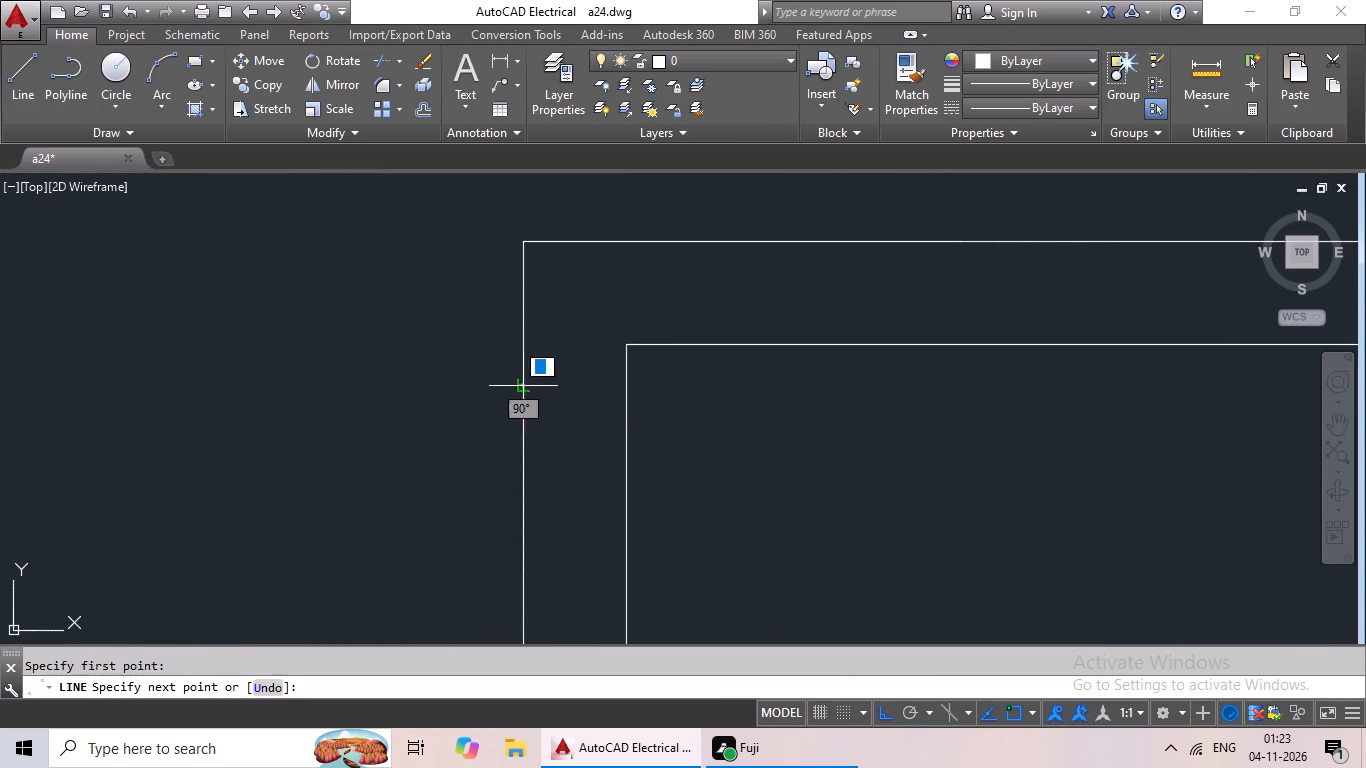
pyautogui.click(626, 388)
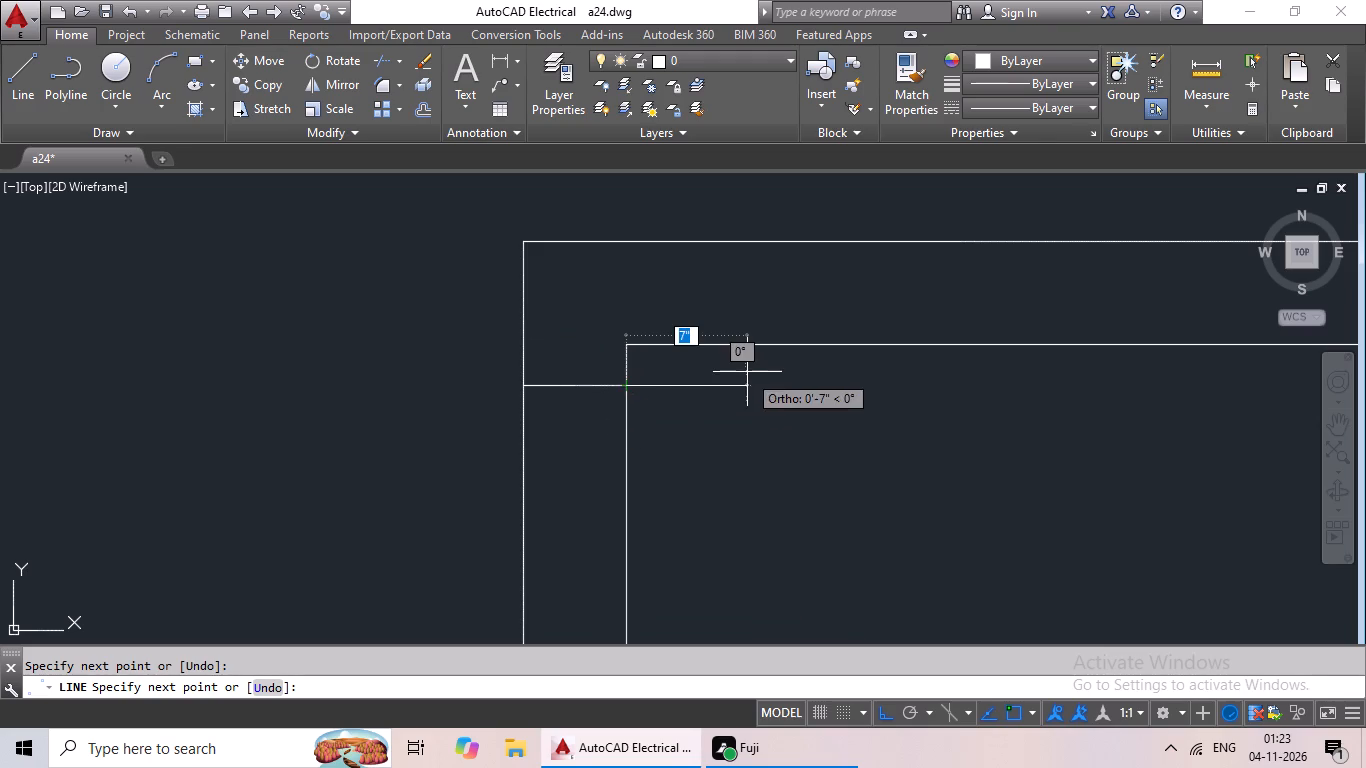
# Draw a line across the stair room's right wall, just below that room's upper-right inner corner.
pyautogui.press('Escape')
pyautogui.scroll(-2, 837, 409)
pyautogui.moveTo(17, 80); pyautogui.dragTo(27, 85)
pyautogui.scroll(-3, 827, 416)
pyautogui.moveTo(871, 451); pyautogui.dragTo(708, 425, button='middle')
pyautogui.scroll(4, 868, 405)
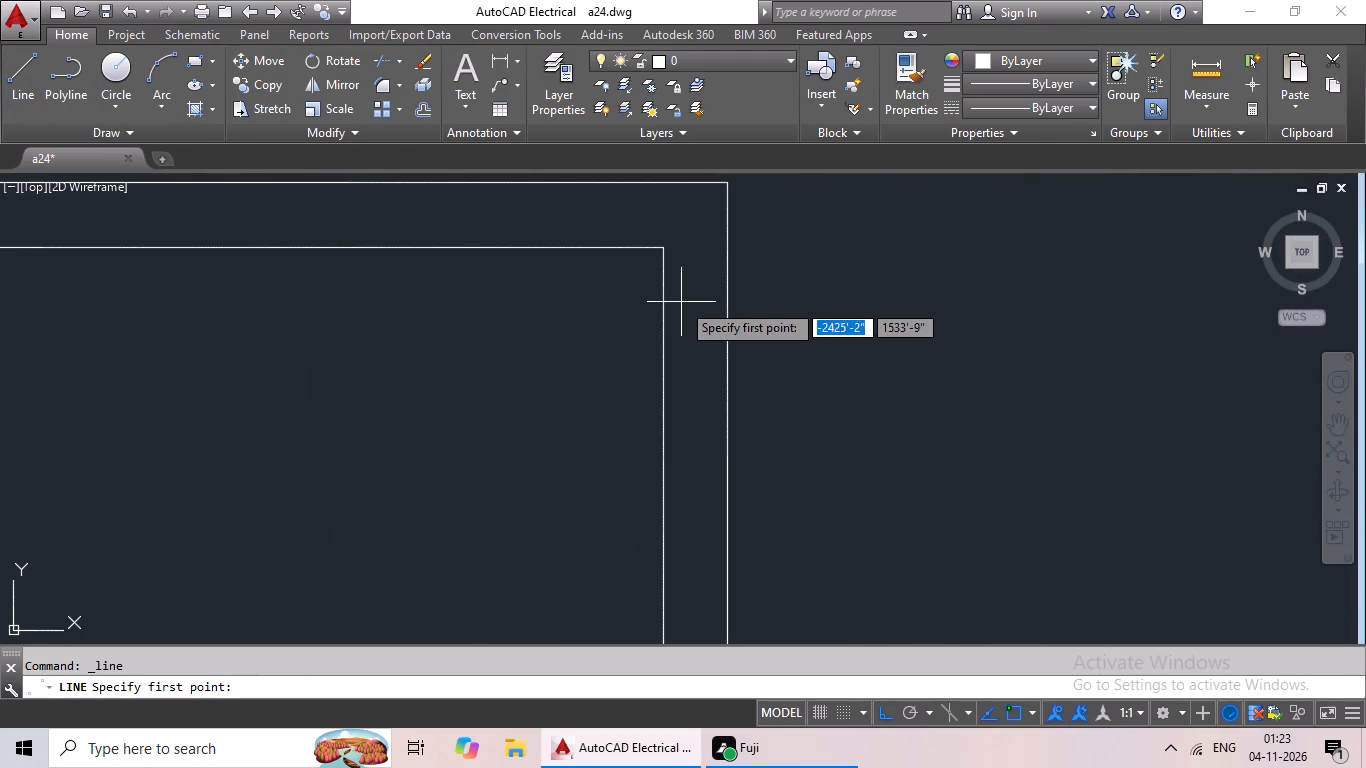
pyautogui.click(664, 278)
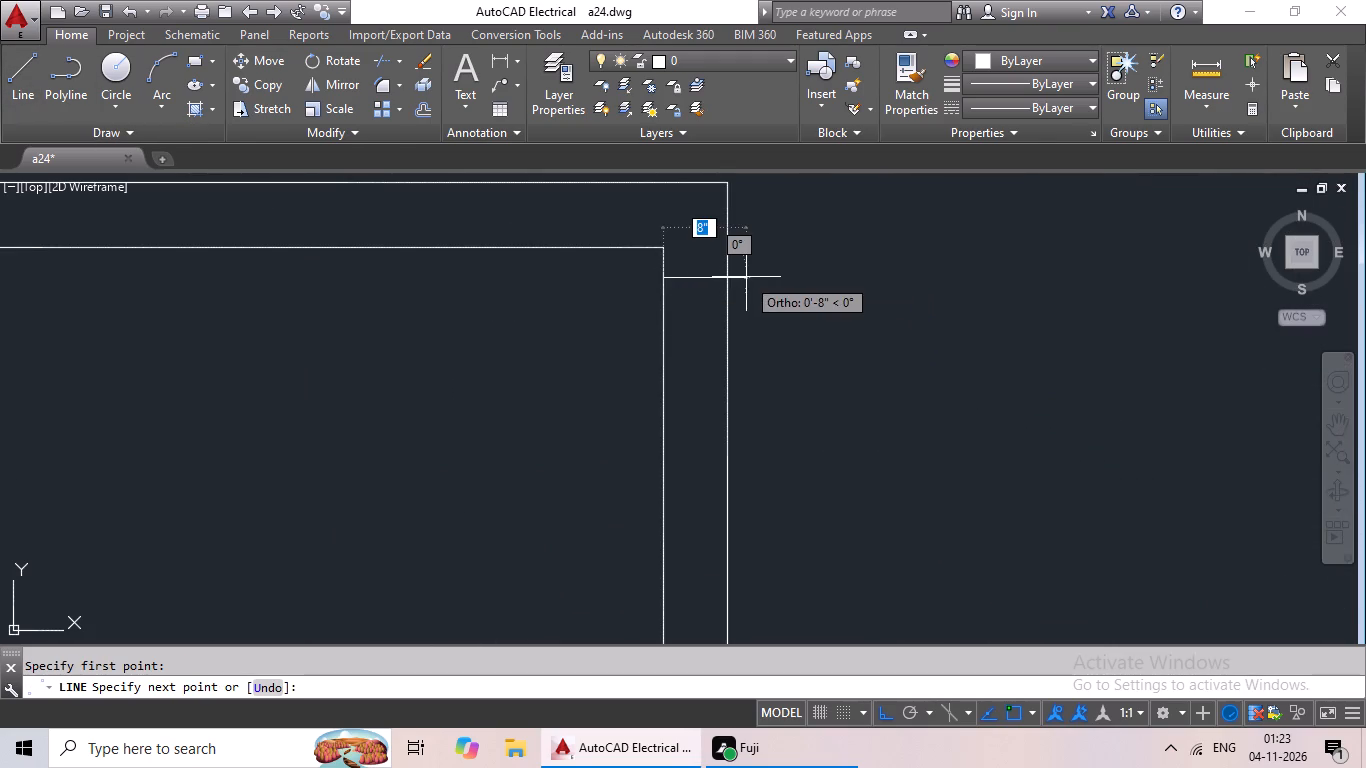
pyautogui.click(728, 275)
pyautogui.press('Escape')
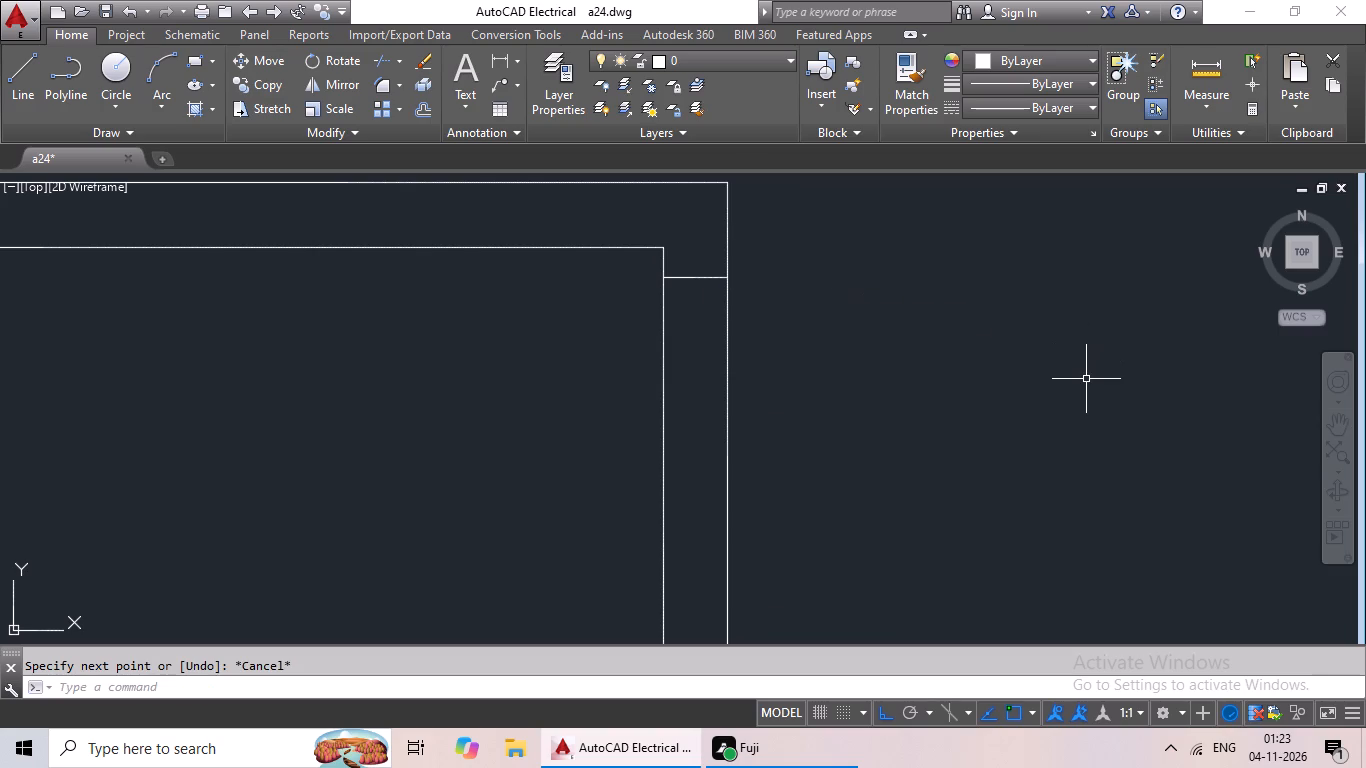
# Offset the cross lines in the stair room's right and left walls 3' downward.
pyautogui.press('o')
pyautogui.press('Return')
pyautogui.write("3'")
pyautogui.press('Return')
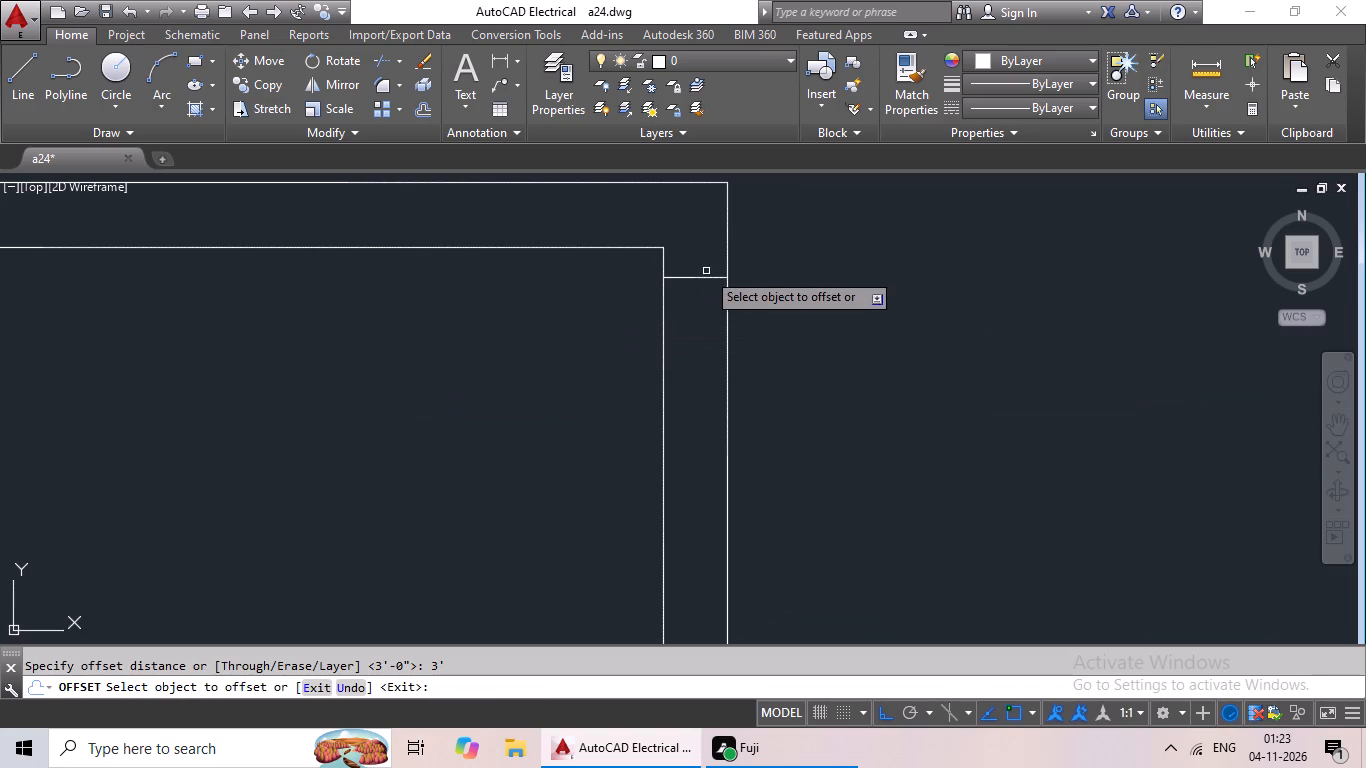
pyautogui.click(706, 276)
pyautogui.click(701, 325)
pyautogui.scroll(-3, 747, 305)
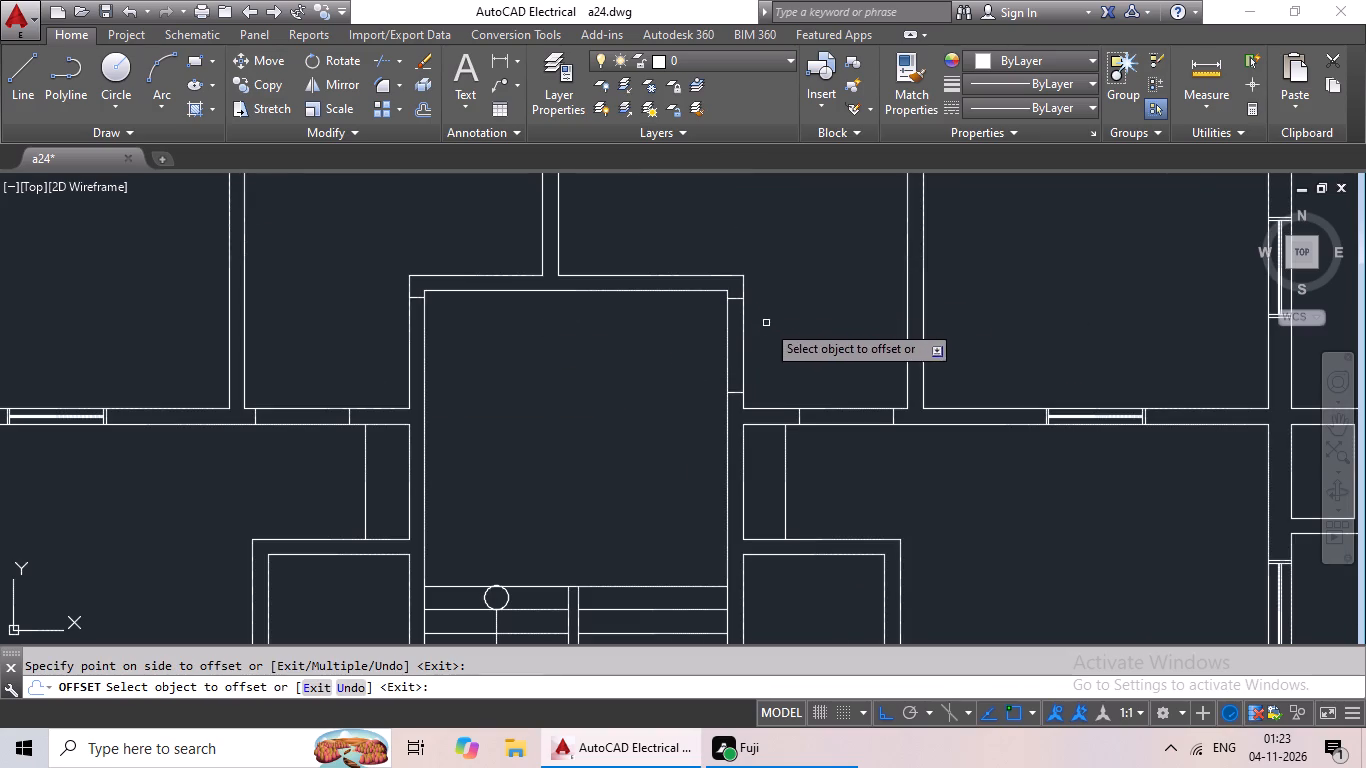
pyautogui.click(420, 297)
pyautogui.click(420, 315)
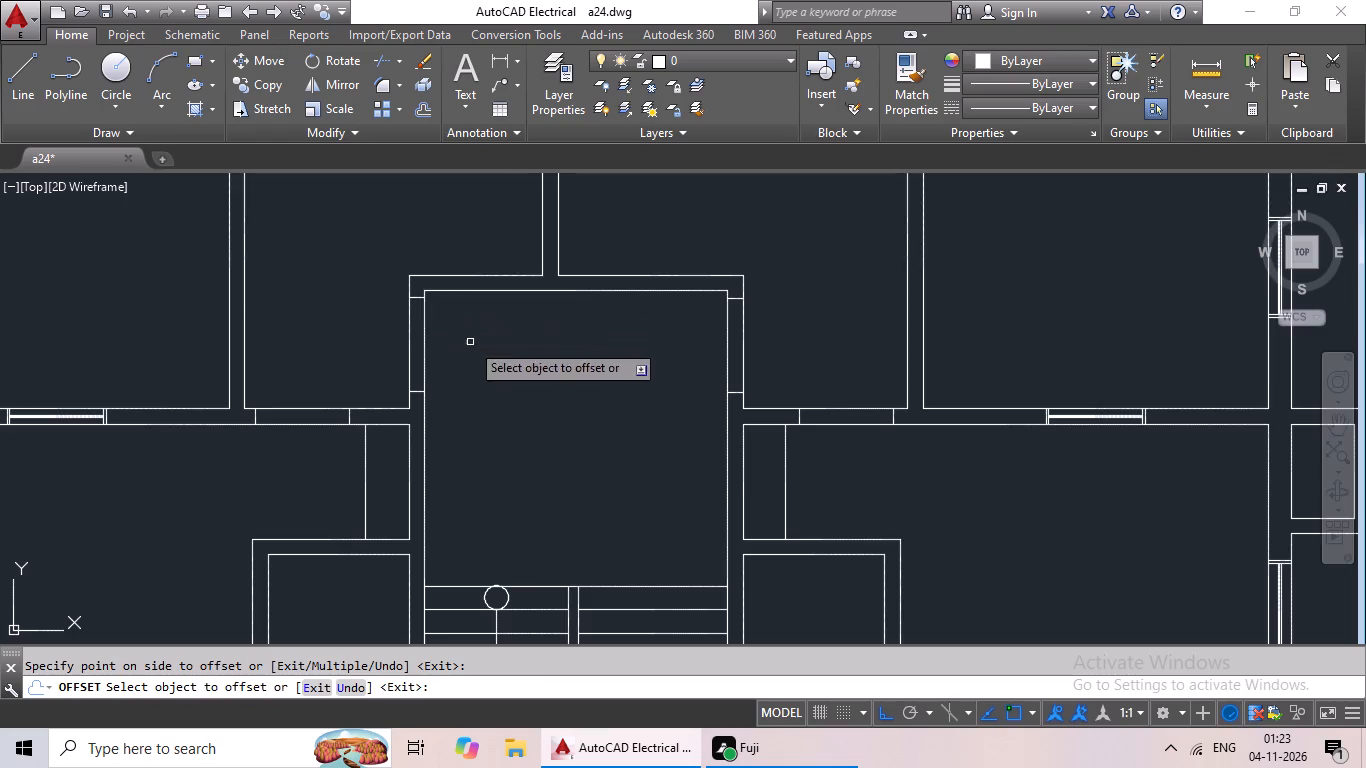
pyautogui.scroll(-2, 498, 347)
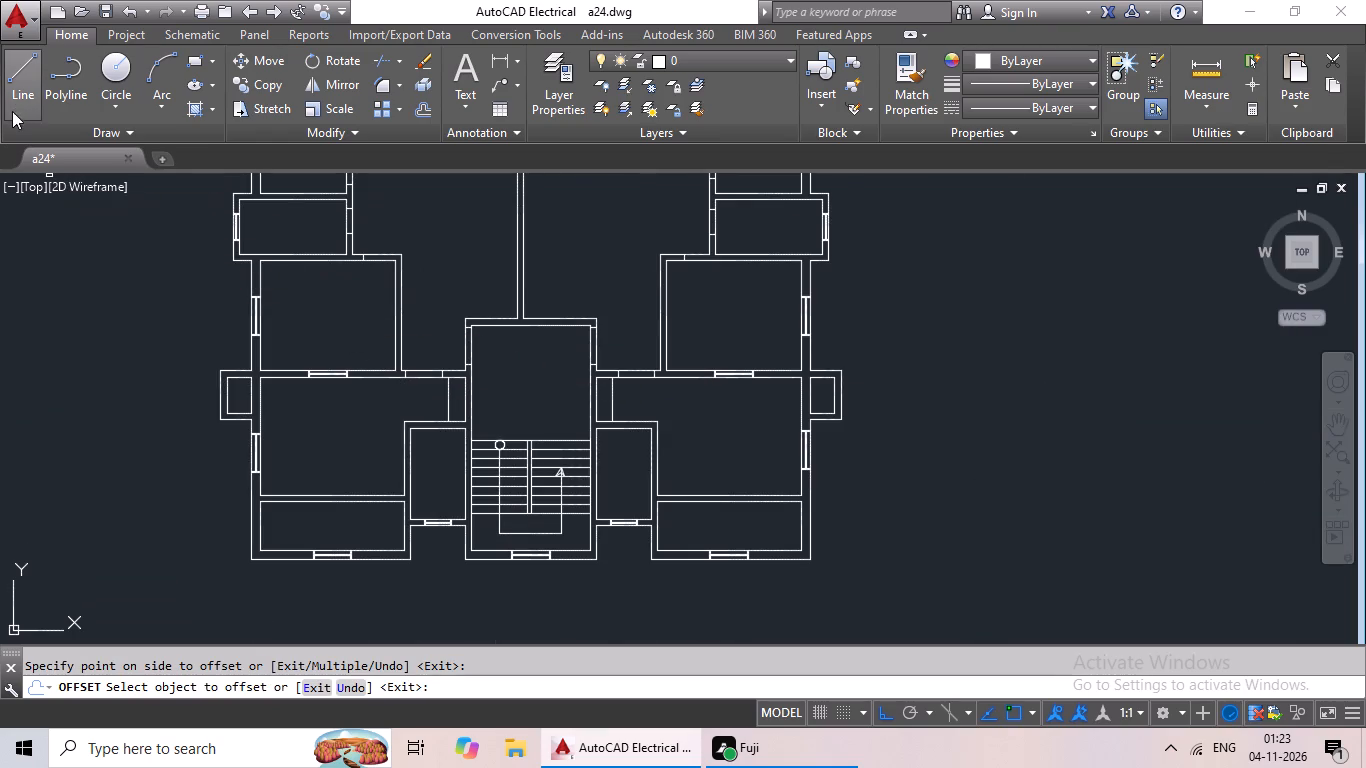
# Draw a line across the top wall of the toilet left of the stair, just right of its upper-left inner corner.
pyautogui.click(16, 93)
pyautogui.scroll(-2, 276, 198)
pyautogui.moveTo(348, 286); pyautogui.dragTo(552, 324, button='middle')
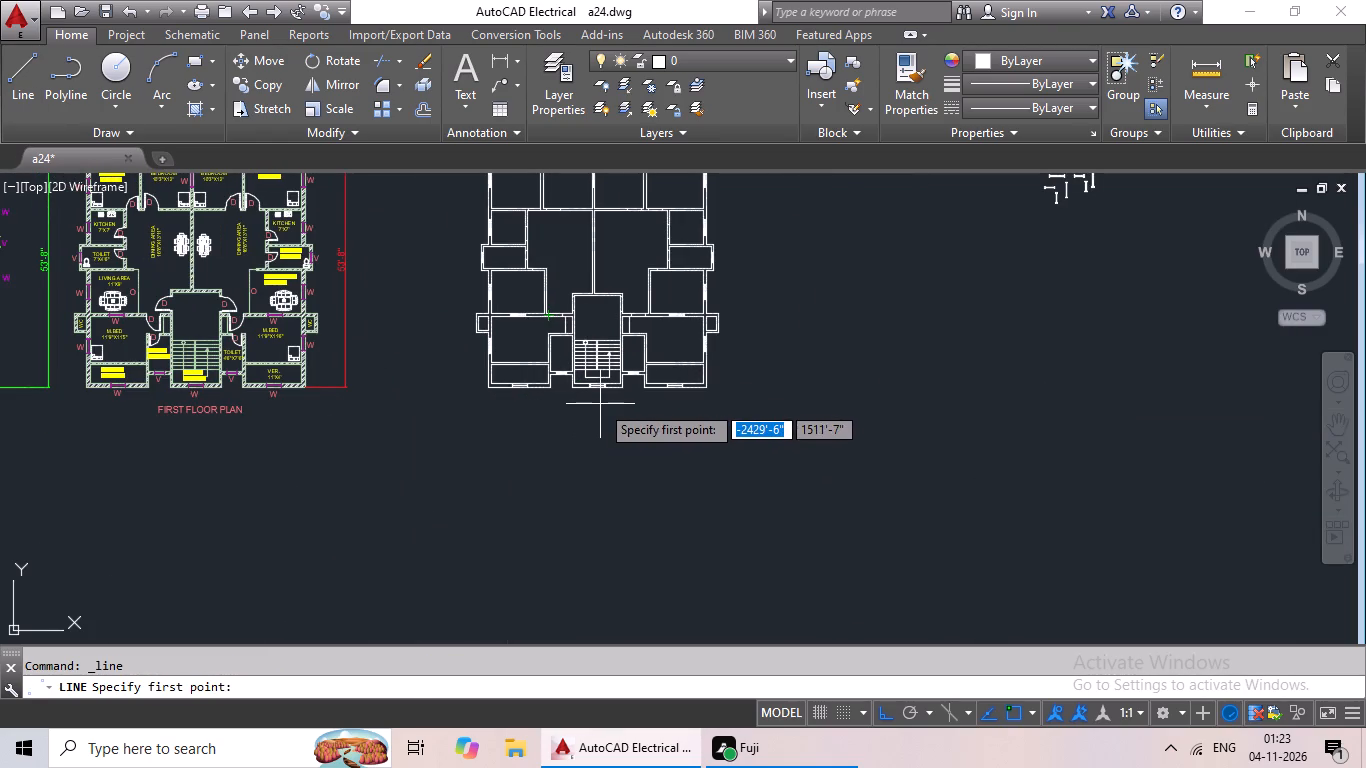
pyautogui.moveTo(633, 432); pyautogui.dragTo(693, 593, button='middle')
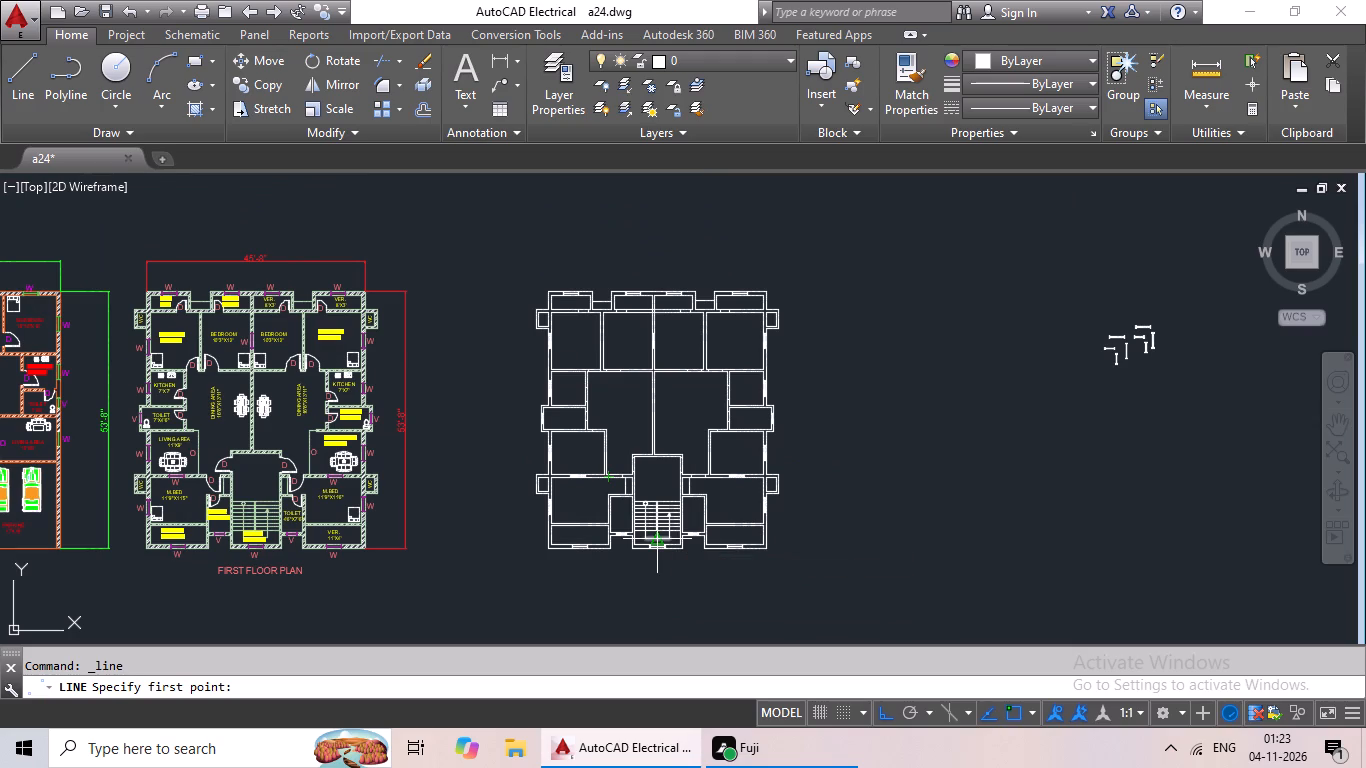
pyautogui.scroll(2, 627, 473)
pyautogui.scroll(3, 613, 555)
pyautogui.scroll(2, 548, 503)
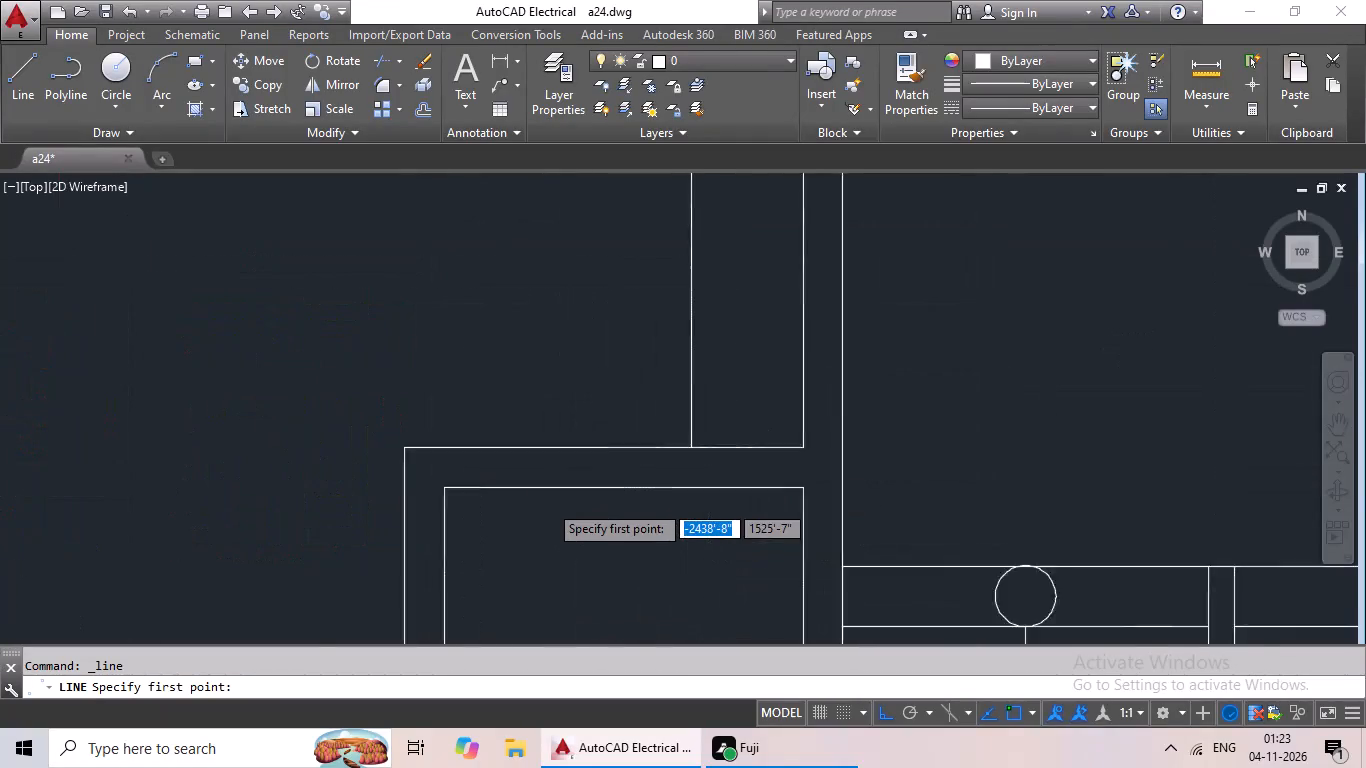
pyautogui.scroll(1, 424, 428)
pyautogui.click(413, 406)
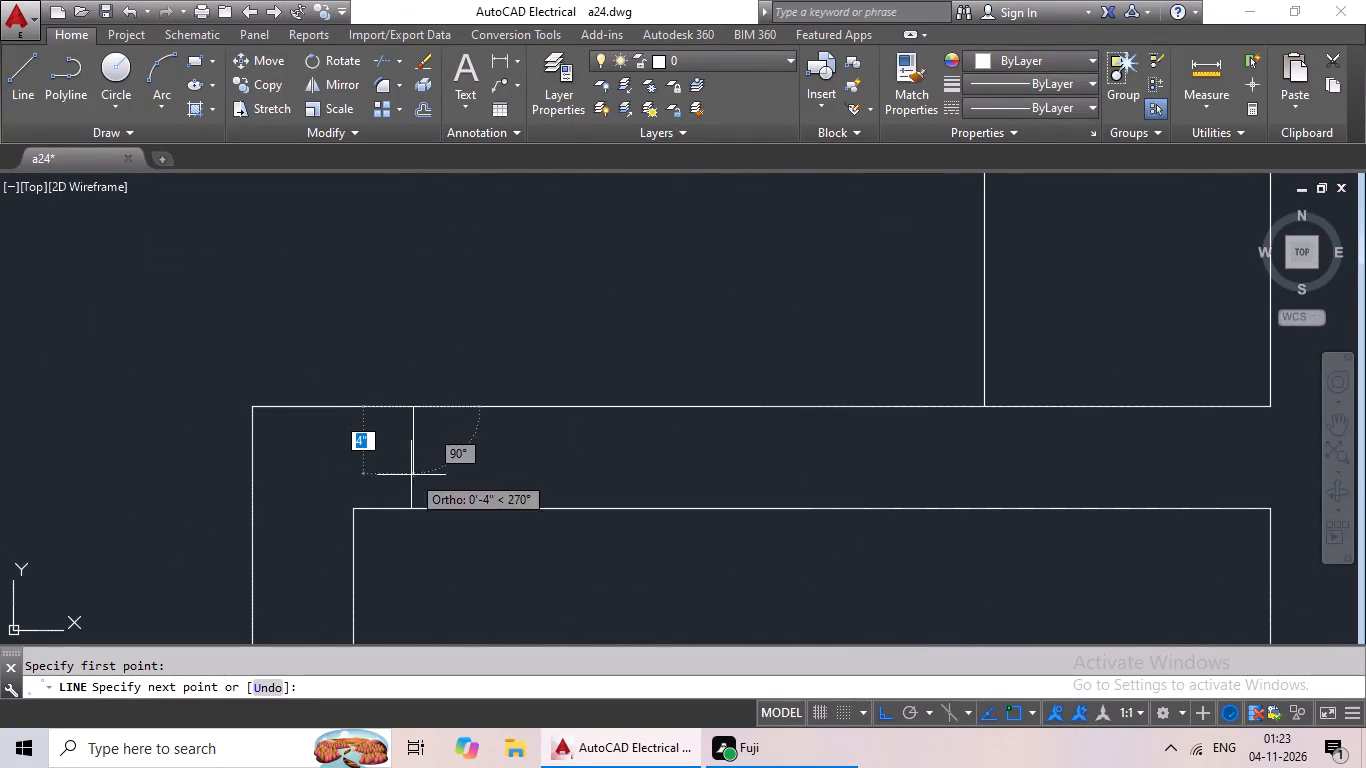
pyautogui.click(408, 510)
pyautogui.press('Escape')
pyautogui.press('Escape')
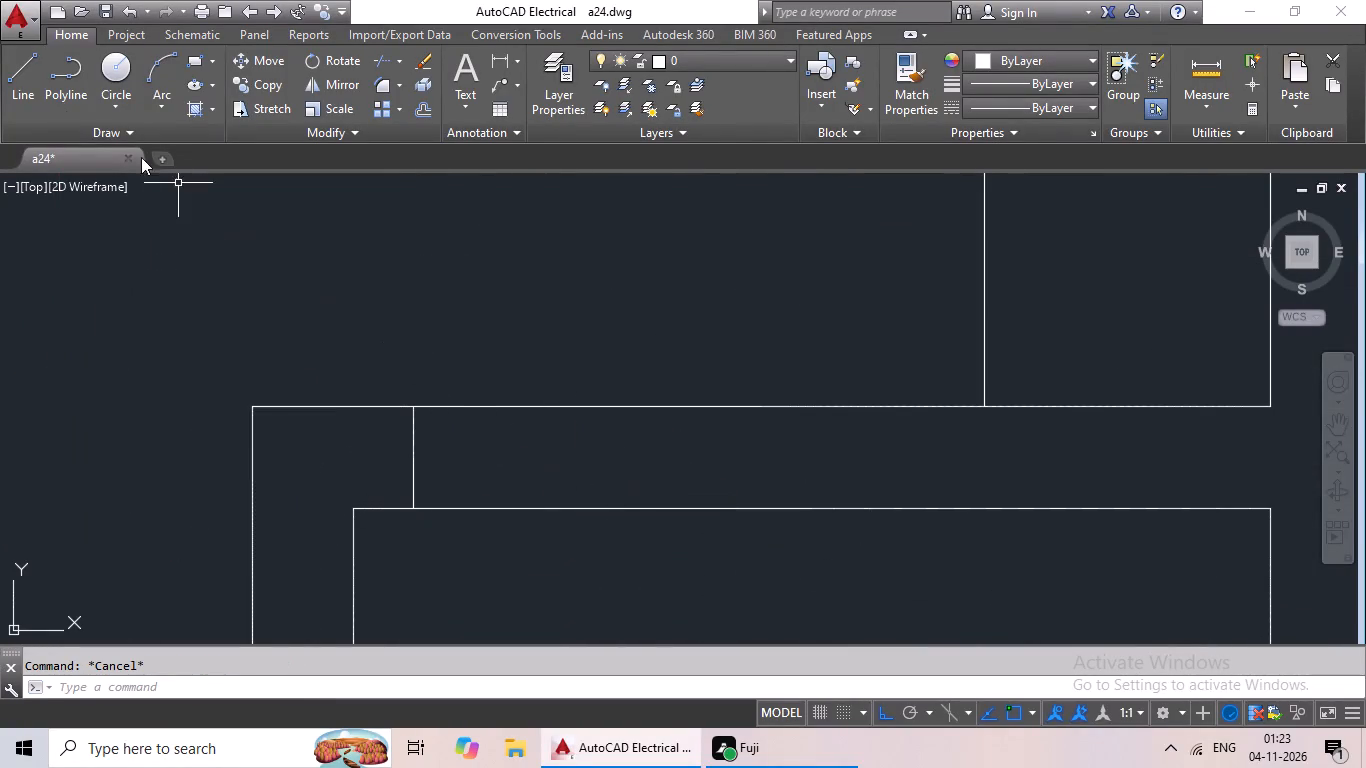
# Draw a line across the top wall of the toilet right of the stair, just left of its upper-right inner corner.
pyautogui.click(22, 77)
pyautogui.scroll(-3, 527, 345)
pyautogui.moveTo(754, 437); pyautogui.dragTo(249, 437, button='middle')
pyautogui.scroll(-2, 760, 452)
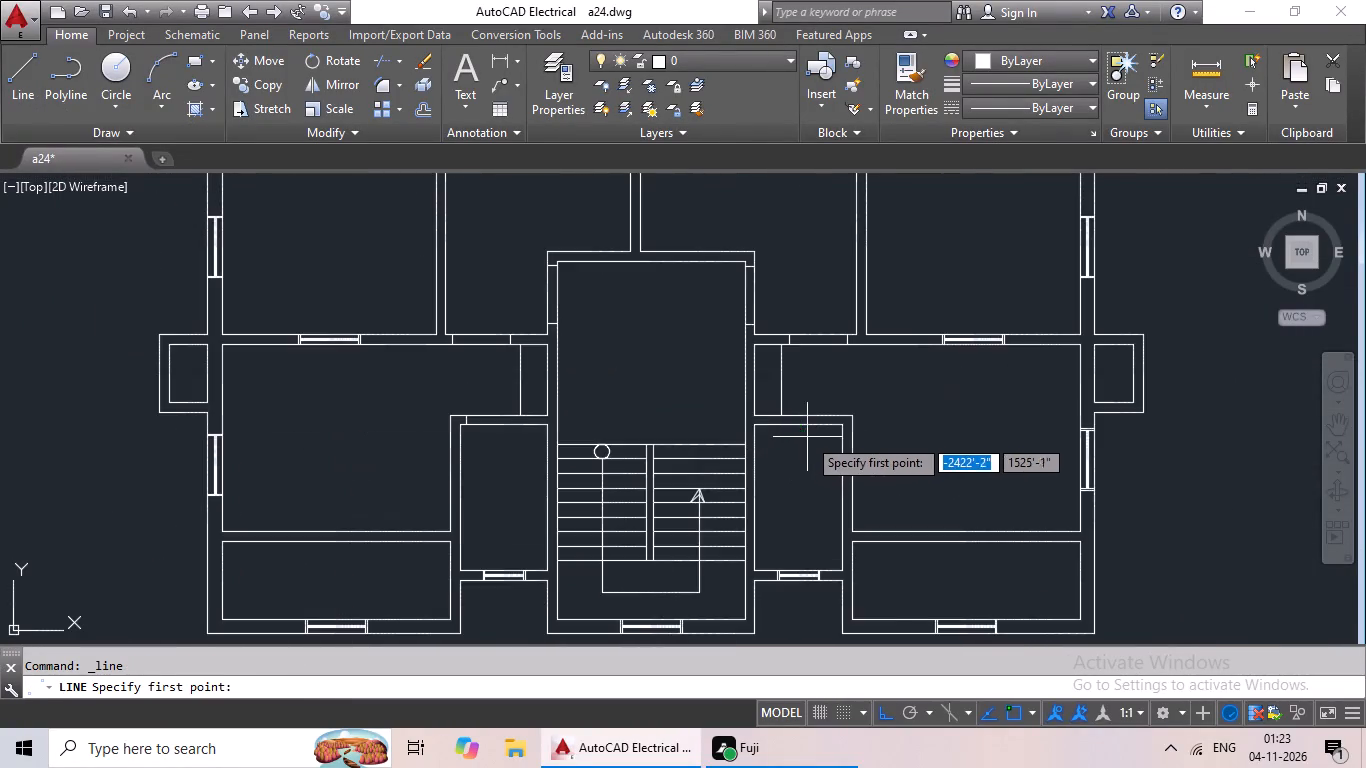
pyautogui.scroll(4, 808, 434)
pyautogui.scroll(2, 1000, 317)
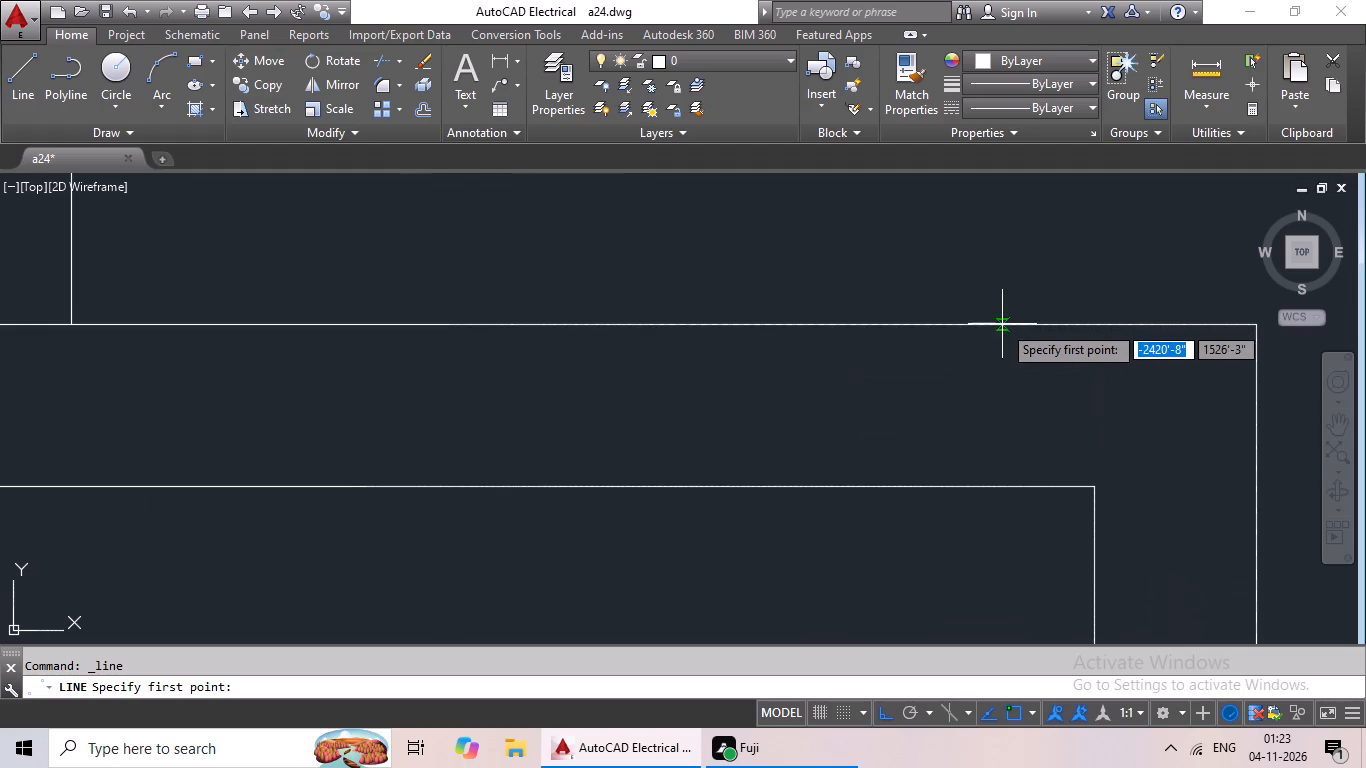
pyautogui.click(1026, 325)
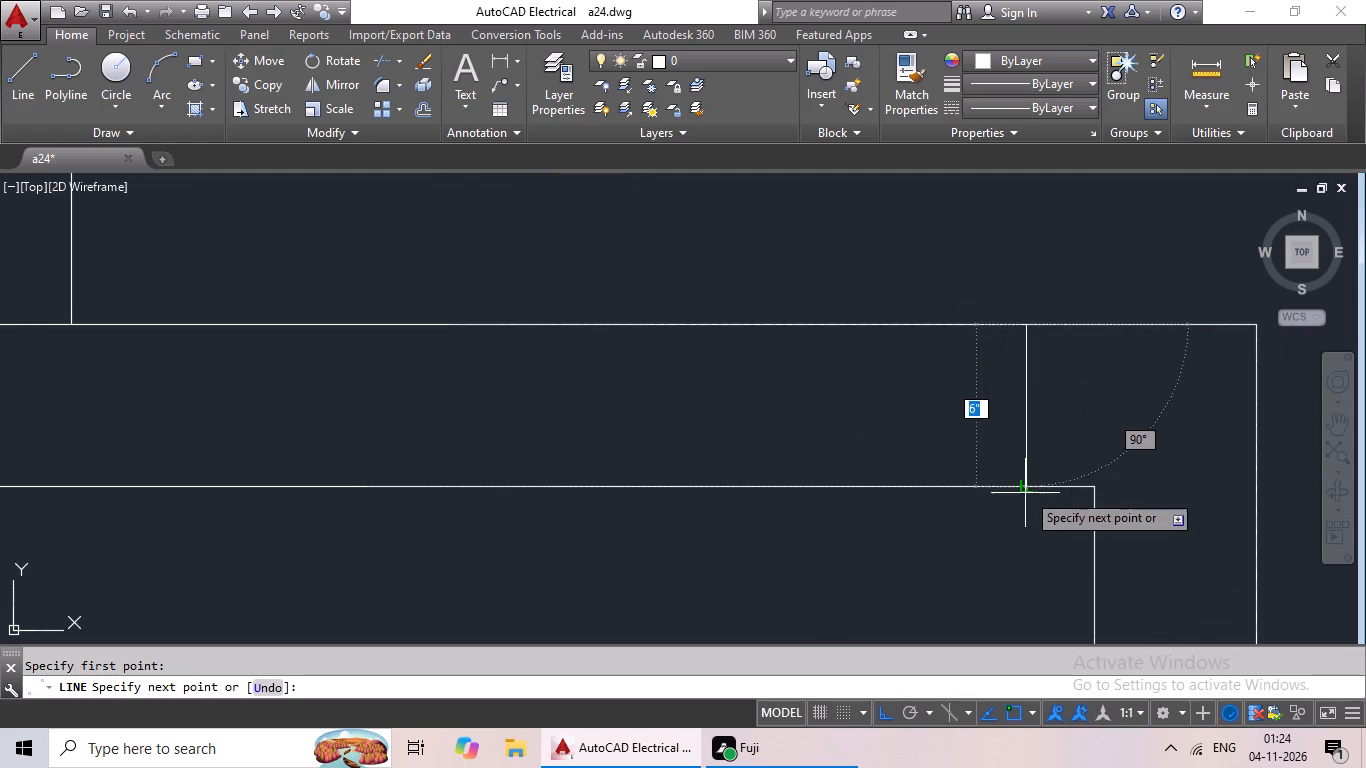
pyautogui.click(1026, 491)
pyautogui.press('Escape')
# Offset the cross lines in the top walls of both toilets beside the stair 2' toward the stair.
pyautogui.press('o')
pyautogui.press('Return')
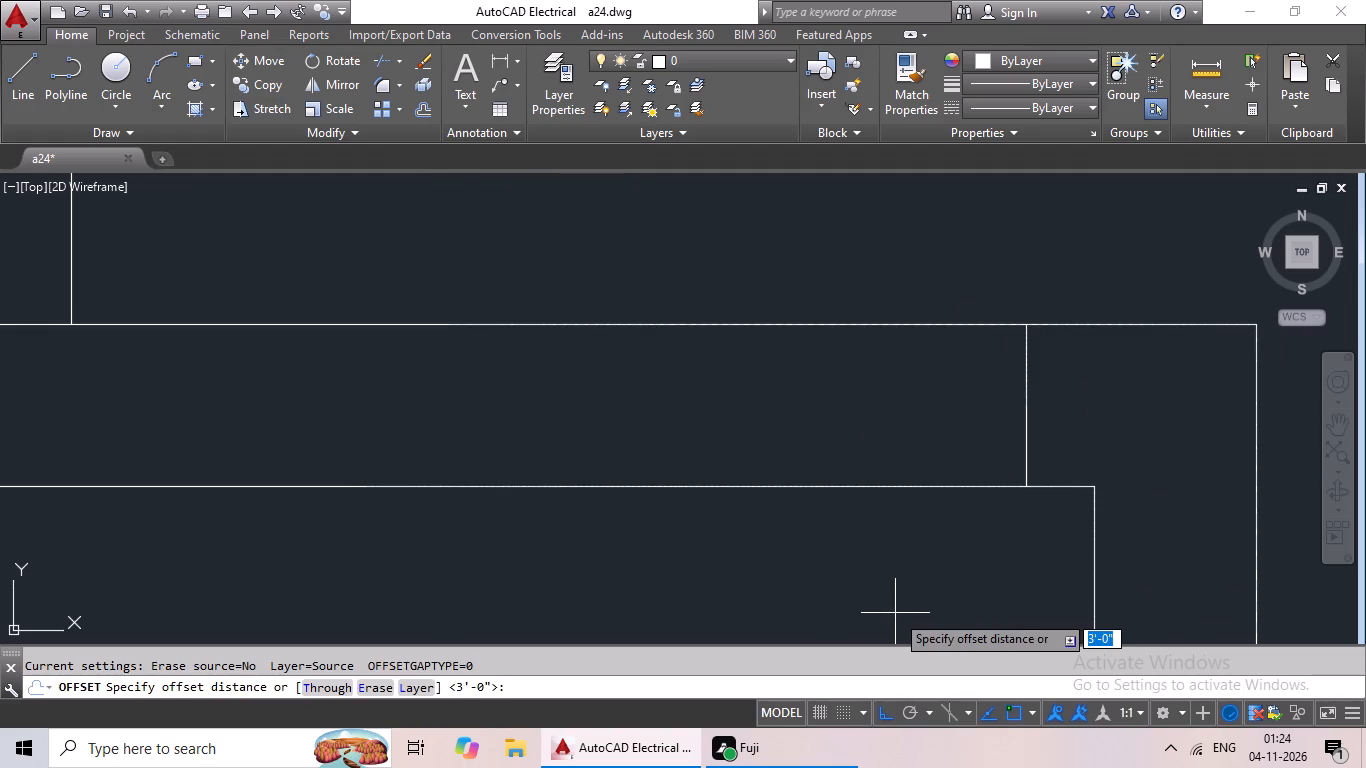
pyautogui.write("2'")
pyautogui.press('Return')
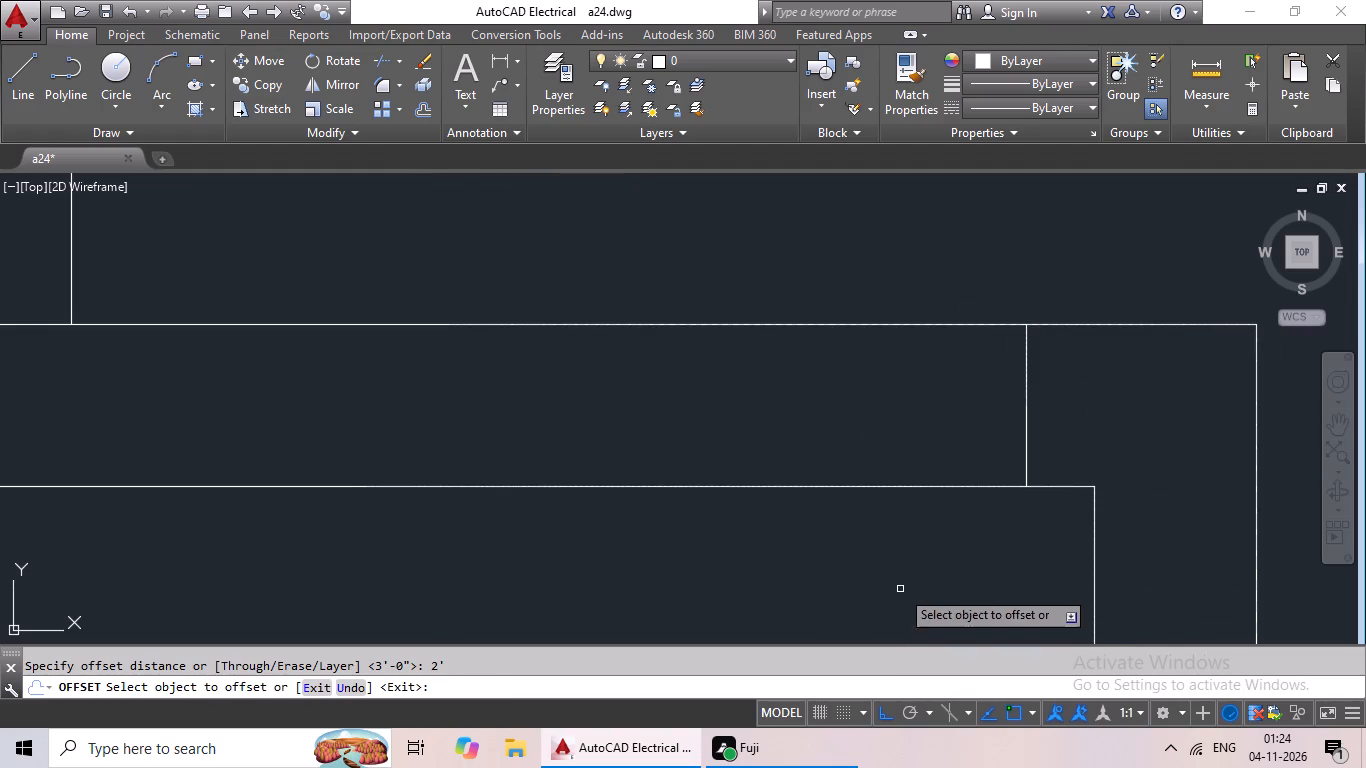
pyautogui.scroll(-2, 1062, 366)
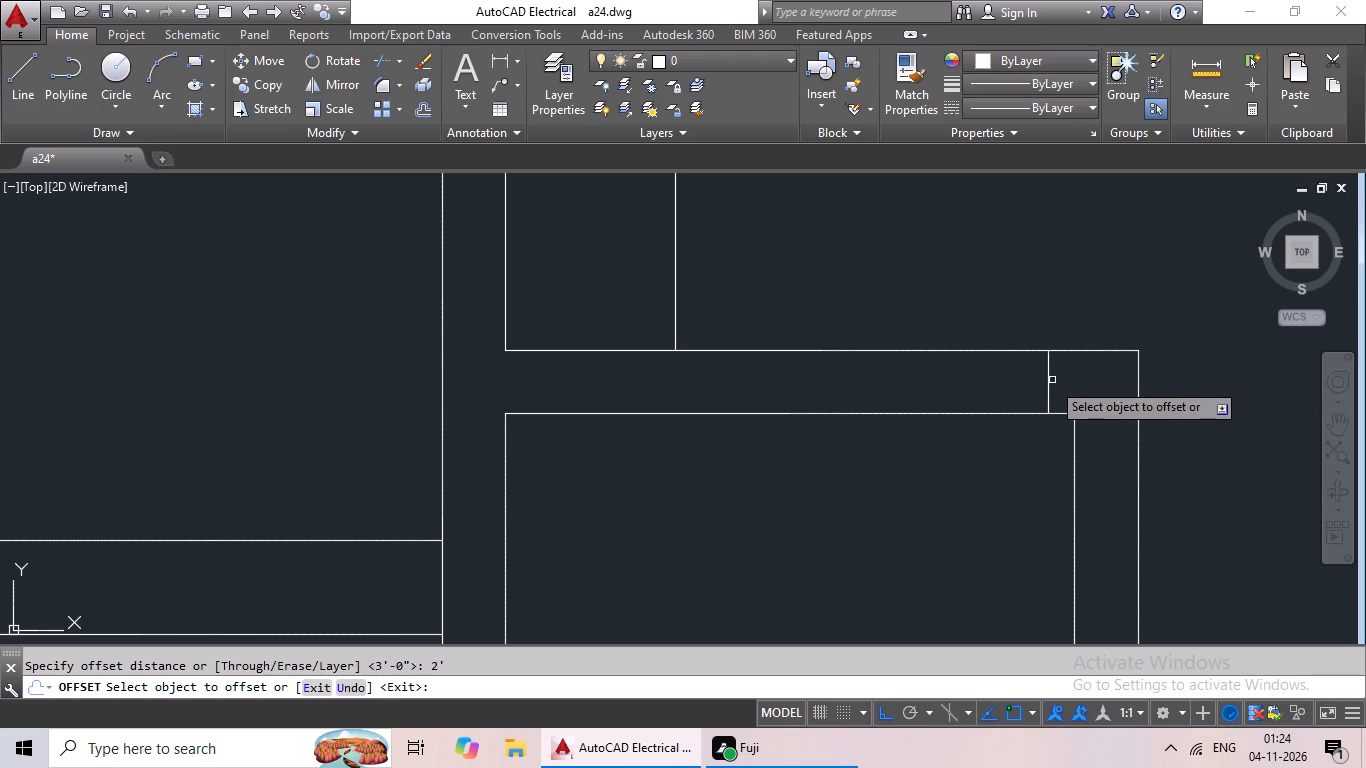
pyautogui.moveTo(1049, 385); pyautogui.dragTo(1008, 397)
pyautogui.click(836, 413)
pyautogui.scroll(-3, 868, 411)
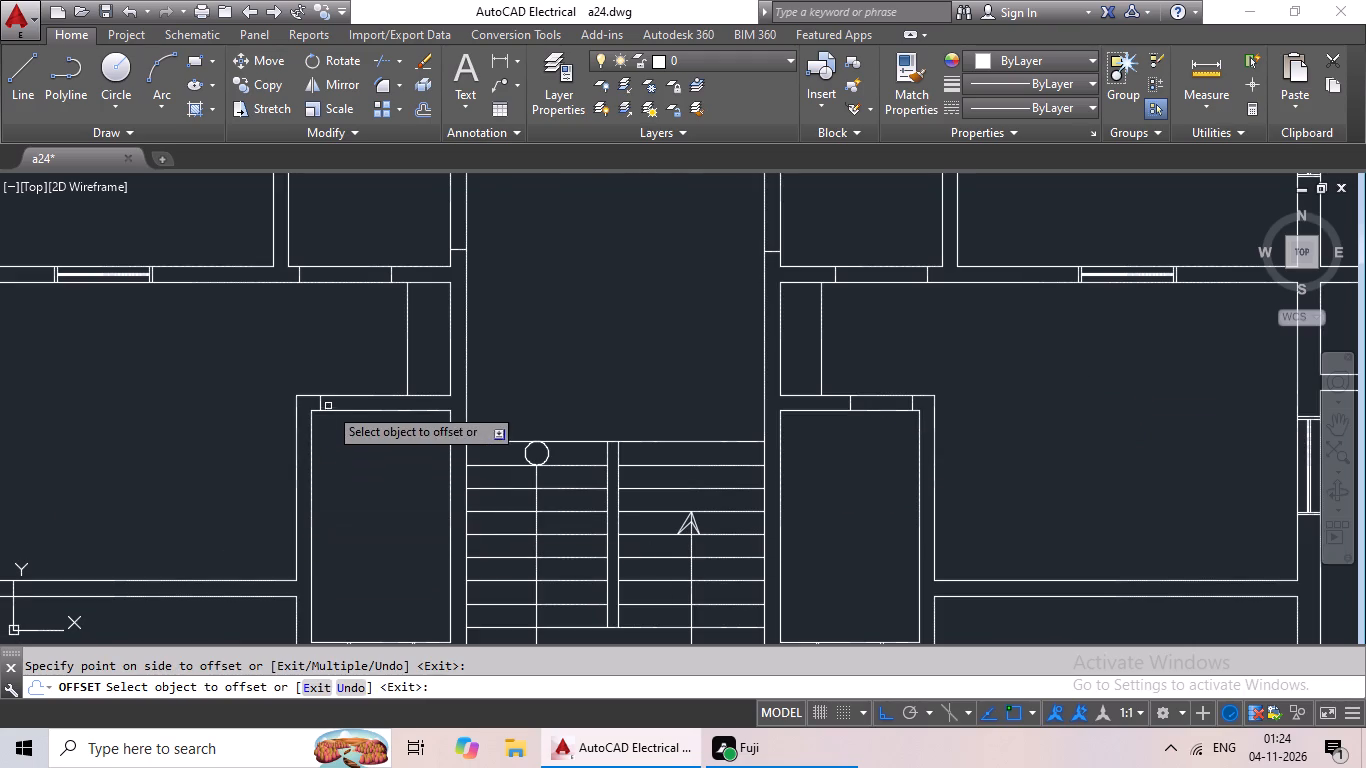
pyautogui.moveTo(320, 403); pyautogui.dragTo(344, 410)
pyautogui.click(444, 413)
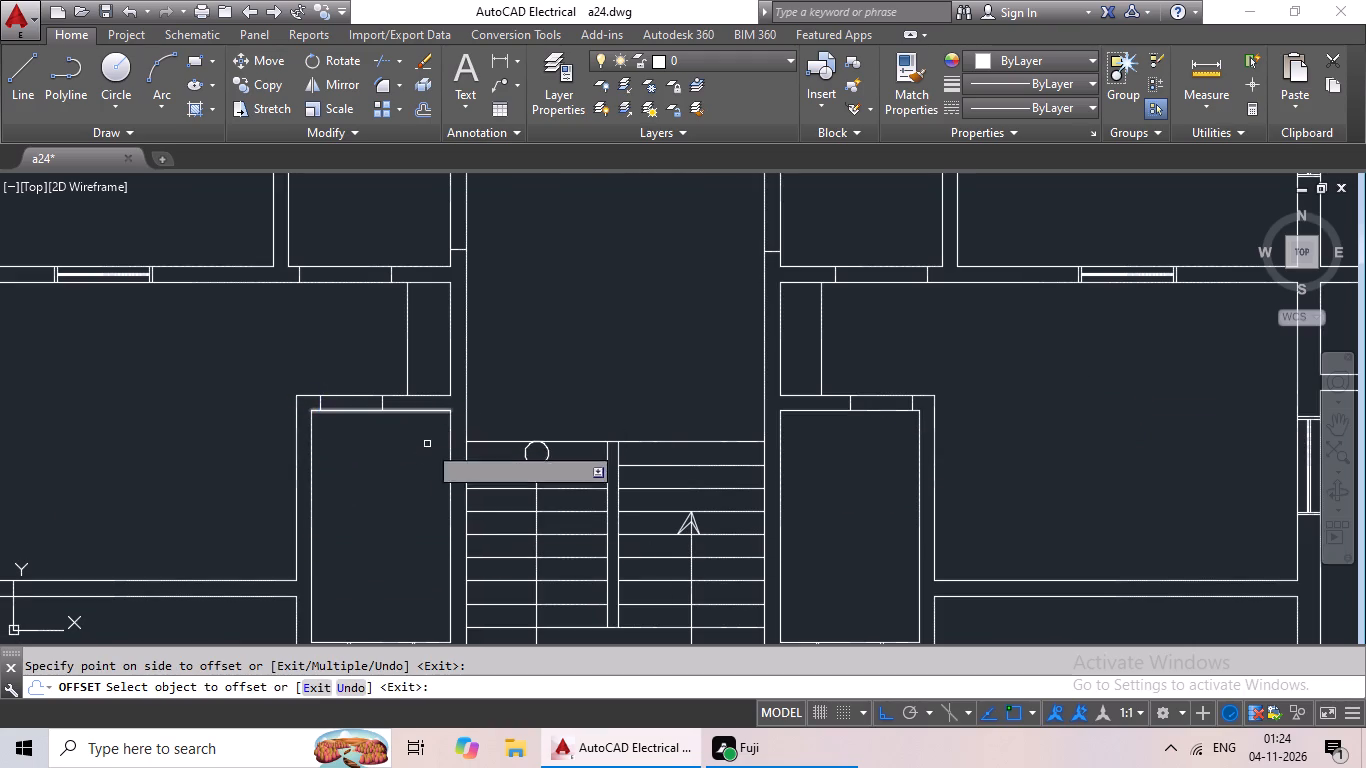
pyautogui.scroll(-3, 375, 510)
pyautogui.scroll(3, 385, 519)
pyautogui.moveTo(389, 513); pyautogui.dragTo(498, 414, button='middle')
pyautogui.scroll(-3, 498, 413)
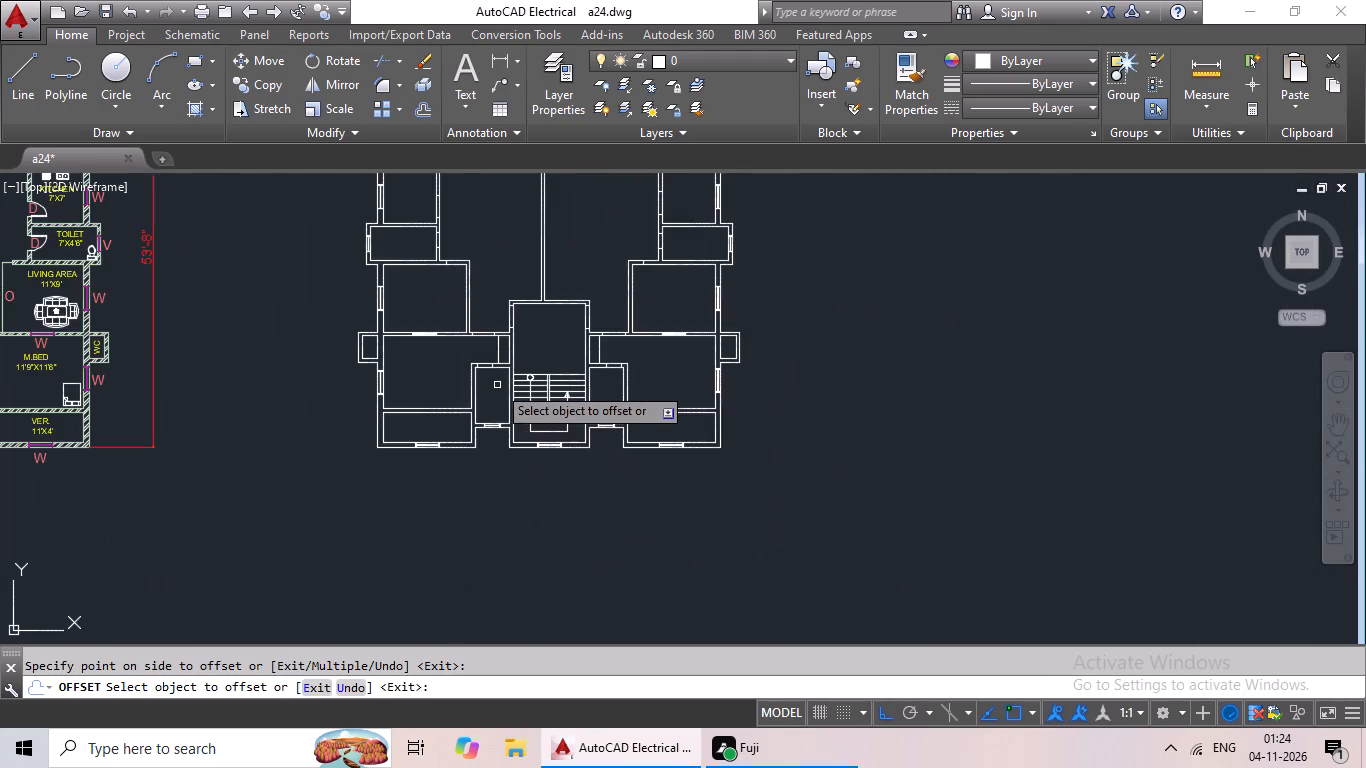
pyautogui.scroll(-1, 497, 382)
pyautogui.scroll(1, 501, 451)
pyautogui.moveTo(503, 454); pyautogui.dragTo(578, 574, button='middle')
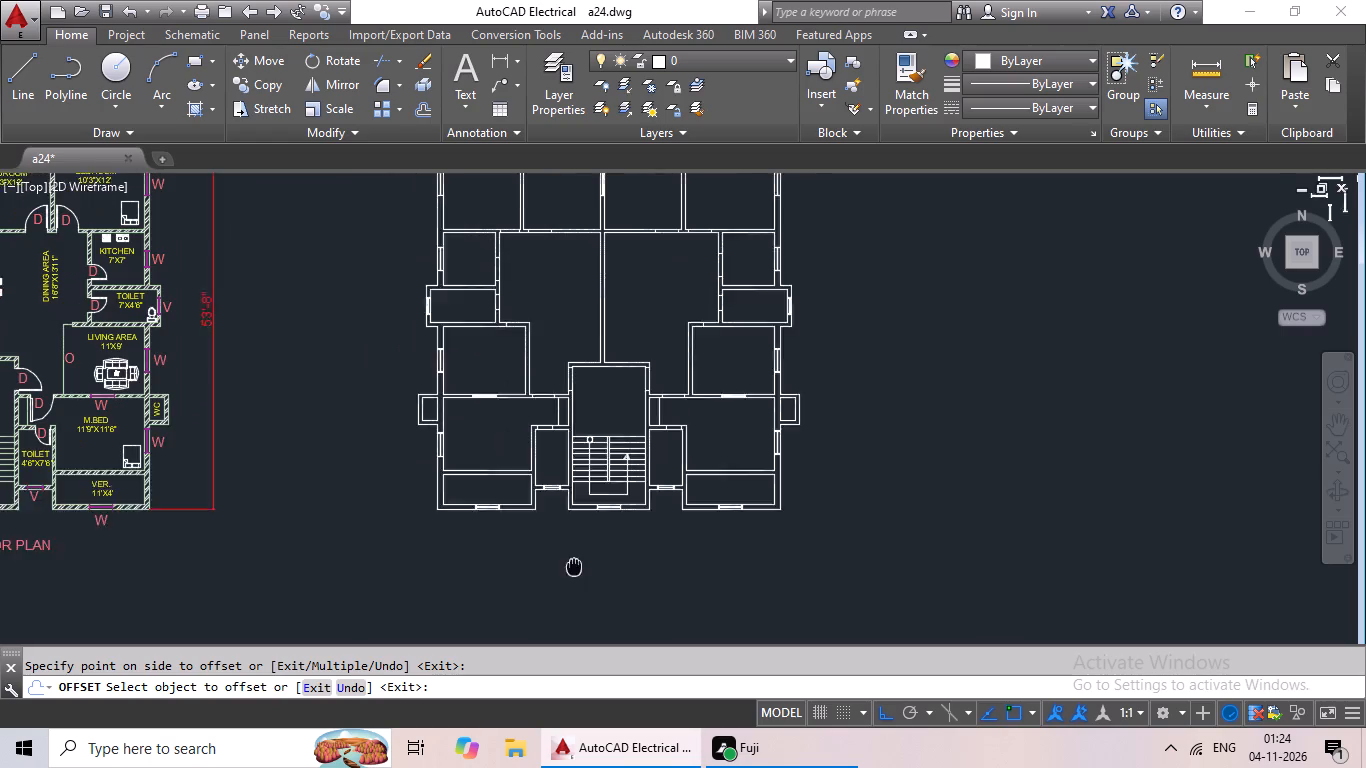
pyautogui.press('Escape')
pyautogui.press('Escape')
# Trim the wall lines between the two cross lines in the top wall of the toilet right of the stair.
pyautogui.write('tr')
pyautogui.press('space')
pyautogui.press('space')
pyautogui.scroll(2, 727, 444)
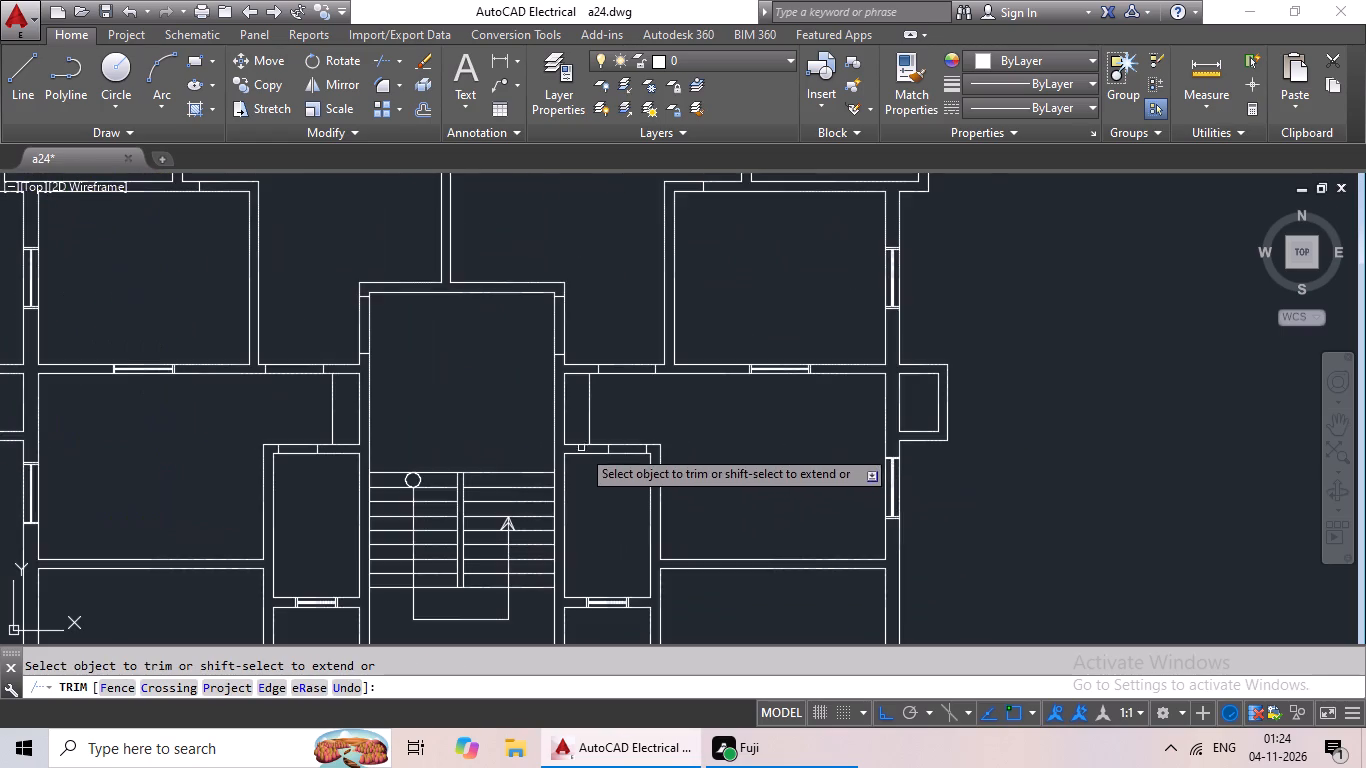
pyautogui.scroll(4, 581, 447)
pyautogui.moveTo(790, 356); pyautogui.dragTo(802, 518)
pyautogui.click(802, 519)
# Trim the wall lines between the cross lines in the right-hand master bedroom's top wall to open the doorway.
pyautogui.scroll(-3, 813, 491)
pyautogui.moveTo(808, 423); pyautogui.dragTo(799, 481, button='middle')
pyautogui.scroll(3, 777, 420)
pyautogui.moveTo(878, 344); pyautogui.dragTo(856, 467)
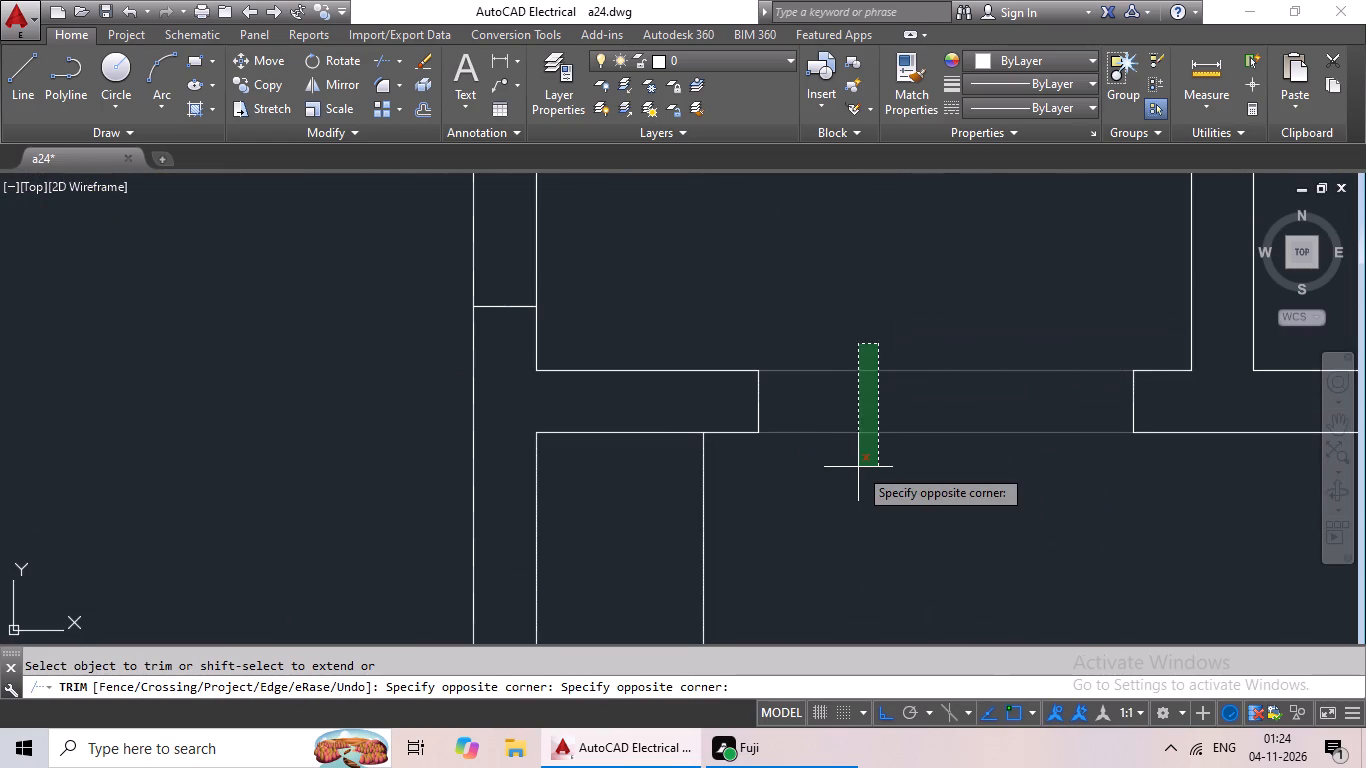
pyautogui.click(854, 477)
# Trim the wall lines between the cross lines in the stair room's right and left walls.
pyautogui.scroll(-2, 869, 456)
pyautogui.moveTo(876, 444); pyautogui.dragTo(875, 516, button='middle')
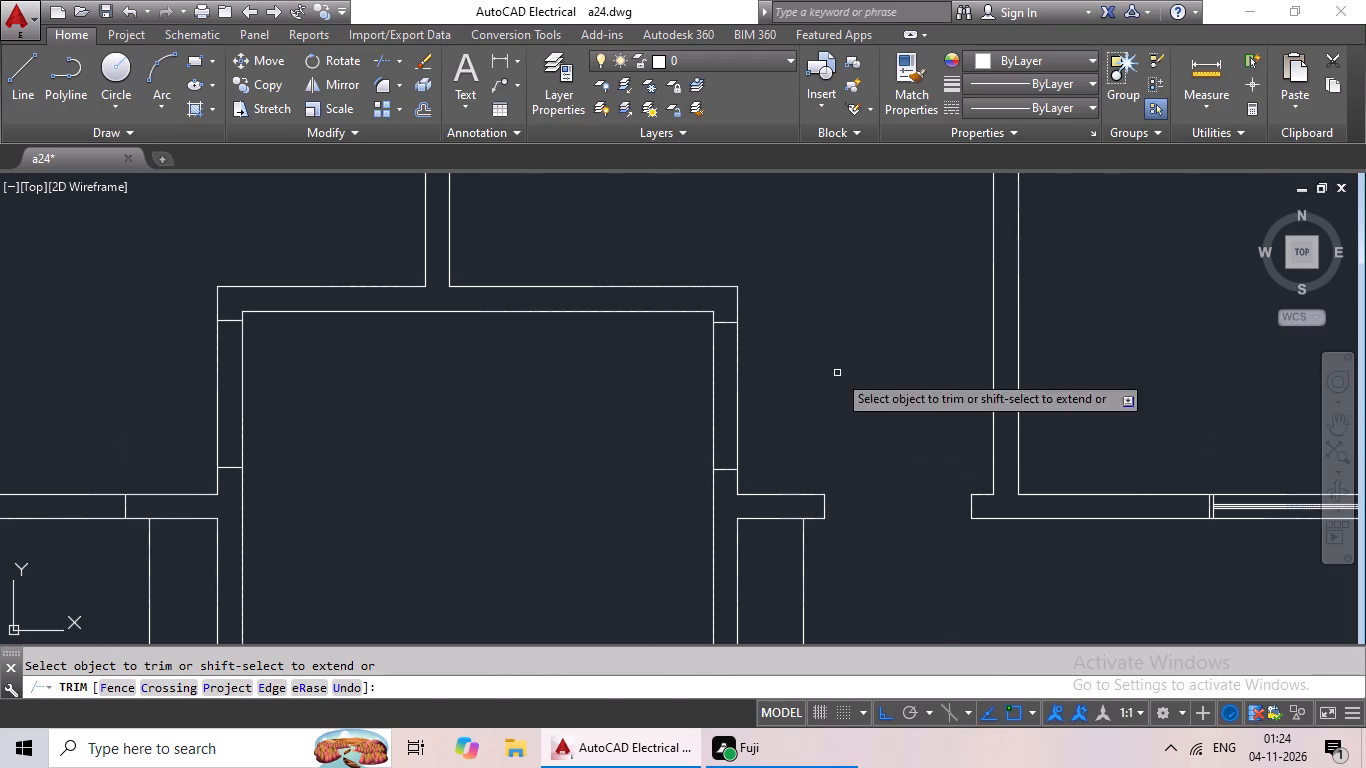
pyautogui.moveTo(837, 370); pyautogui.dragTo(594, 442)
pyautogui.moveTo(594, 442); pyautogui.dragTo(603, 442)
pyautogui.scroll(-2, 664, 429)
pyautogui.moveTo(527, 465); pyautogui.dragTo(831, 442, button='middle')
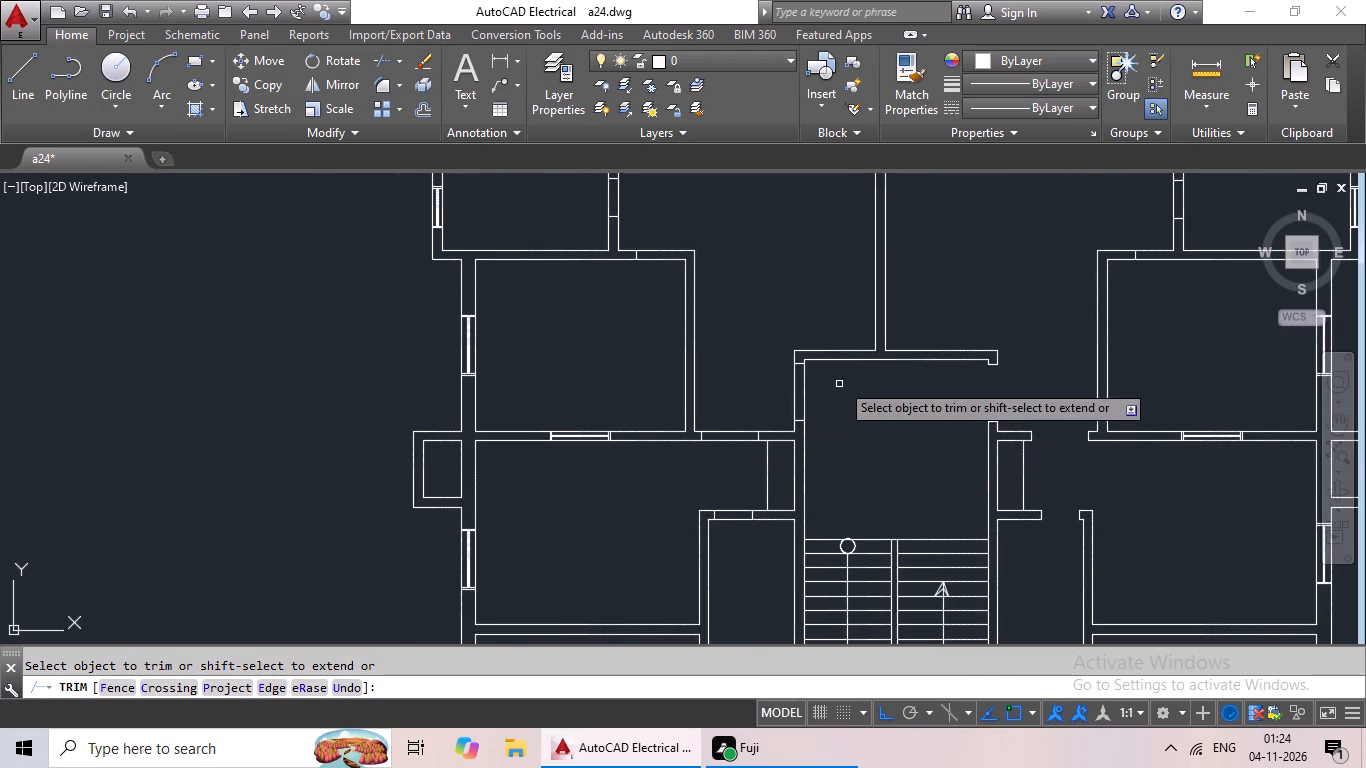
pyautogui.moveTo(827, 389); pyautogui.dragTo(746, 406)
pyautogui.click(746, 406)
# Trim the wall lines between the cross lines in the top walls of the left-hand master bedroom and the toilet beside the stair.
pyautogui.moveTo(745, 403); pyautogui.dragTo(722, 485)
pyautogui.click(722, 485)
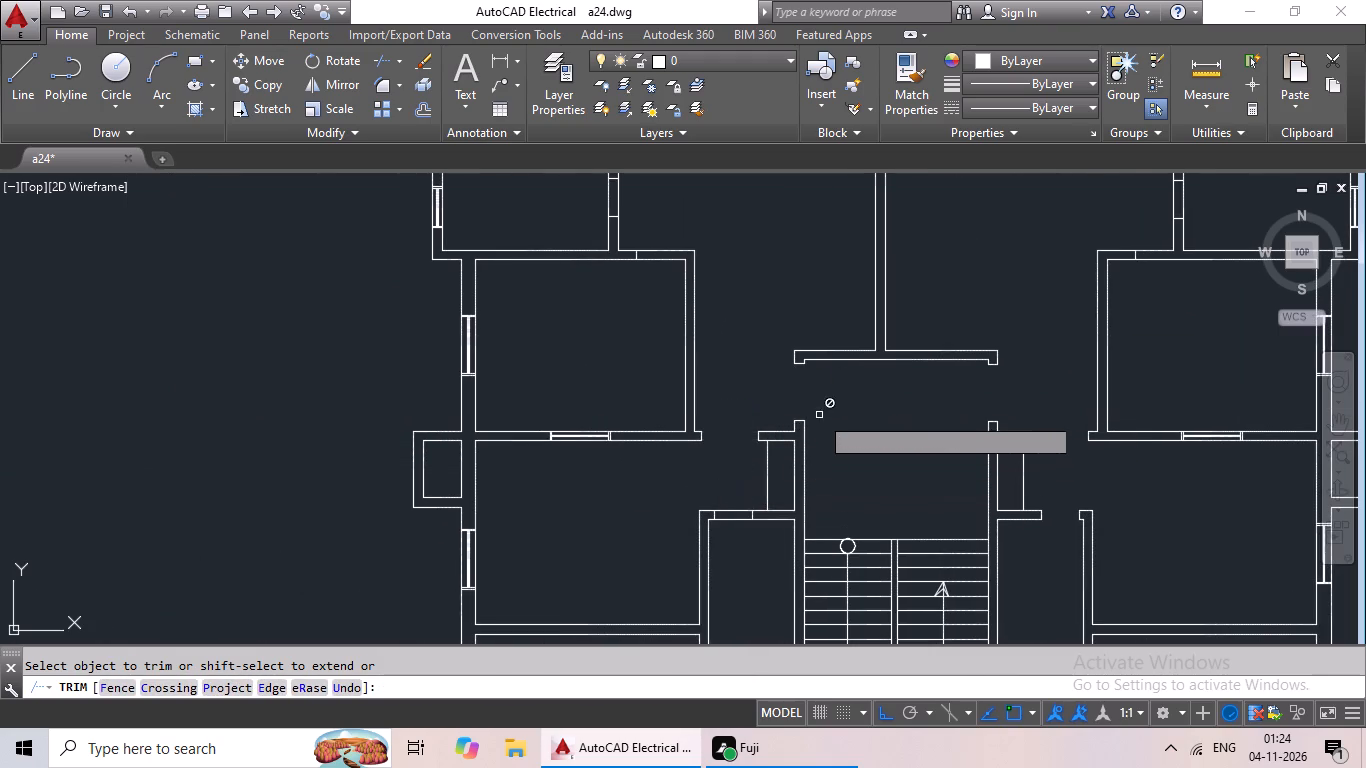
pyautogui.scroll(-1, 833, 411)
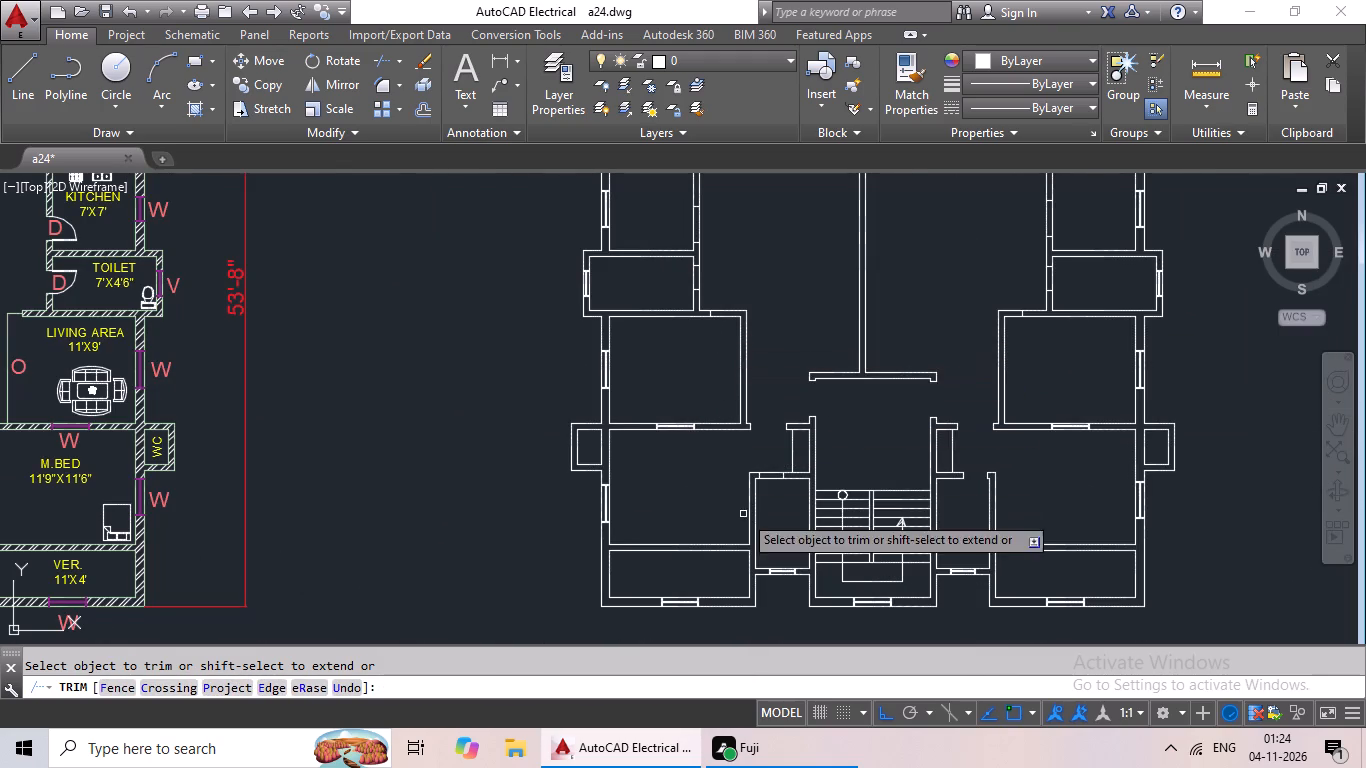
pyautogui.moveTo(691, 469); pyautogui.dragTo(851, 451, button='middle')
pyautogui.moveTo(843, 453); pyautogui.dragTo(931, 434, button='middle')
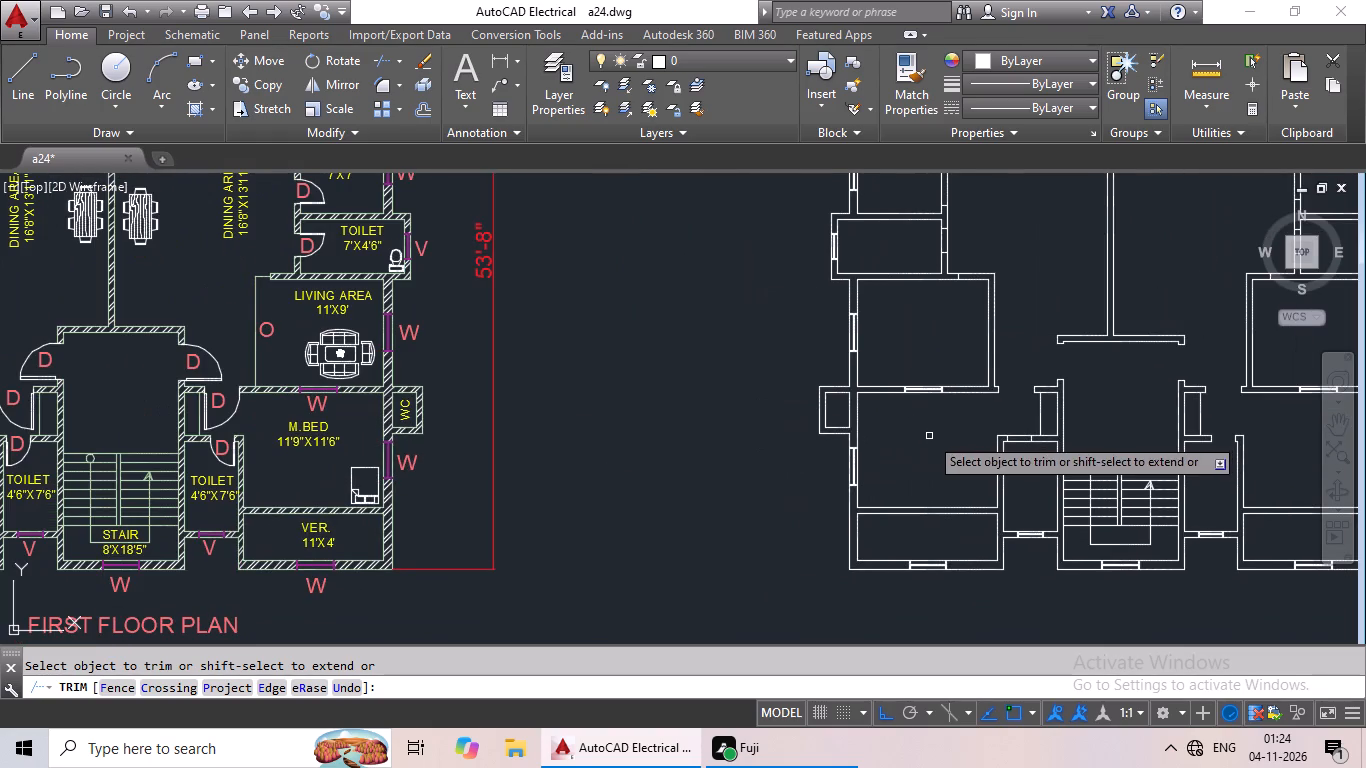
pyautogui.moveTo(927, 436); pyautogui.dragTo(821, 457, button='middle')
pyautogui.scroll(4, 924, 455)
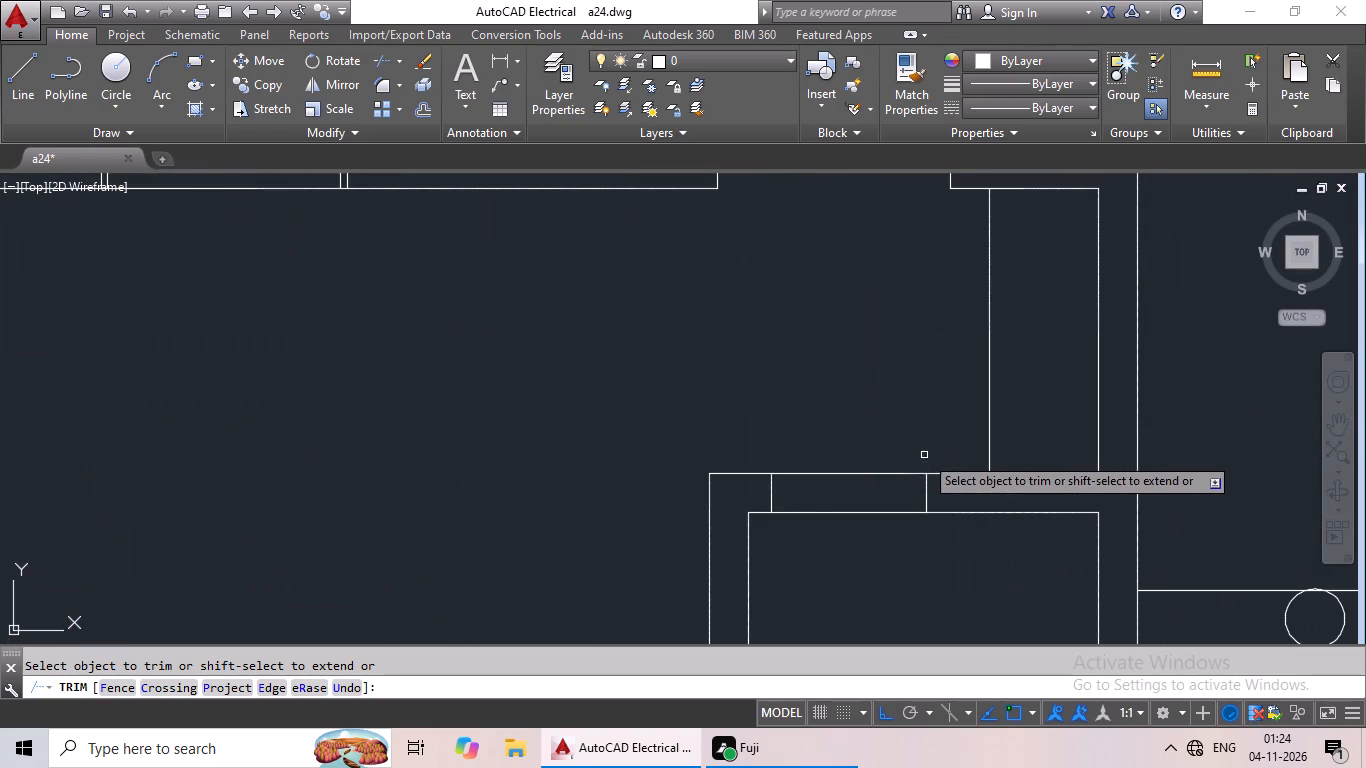
pyautogui.moveTo(855, 426); pyautogui.dragTo(838, 556)
pyautogui.click(838, 553)
pyautogui.scroll(-4, 889, 487)
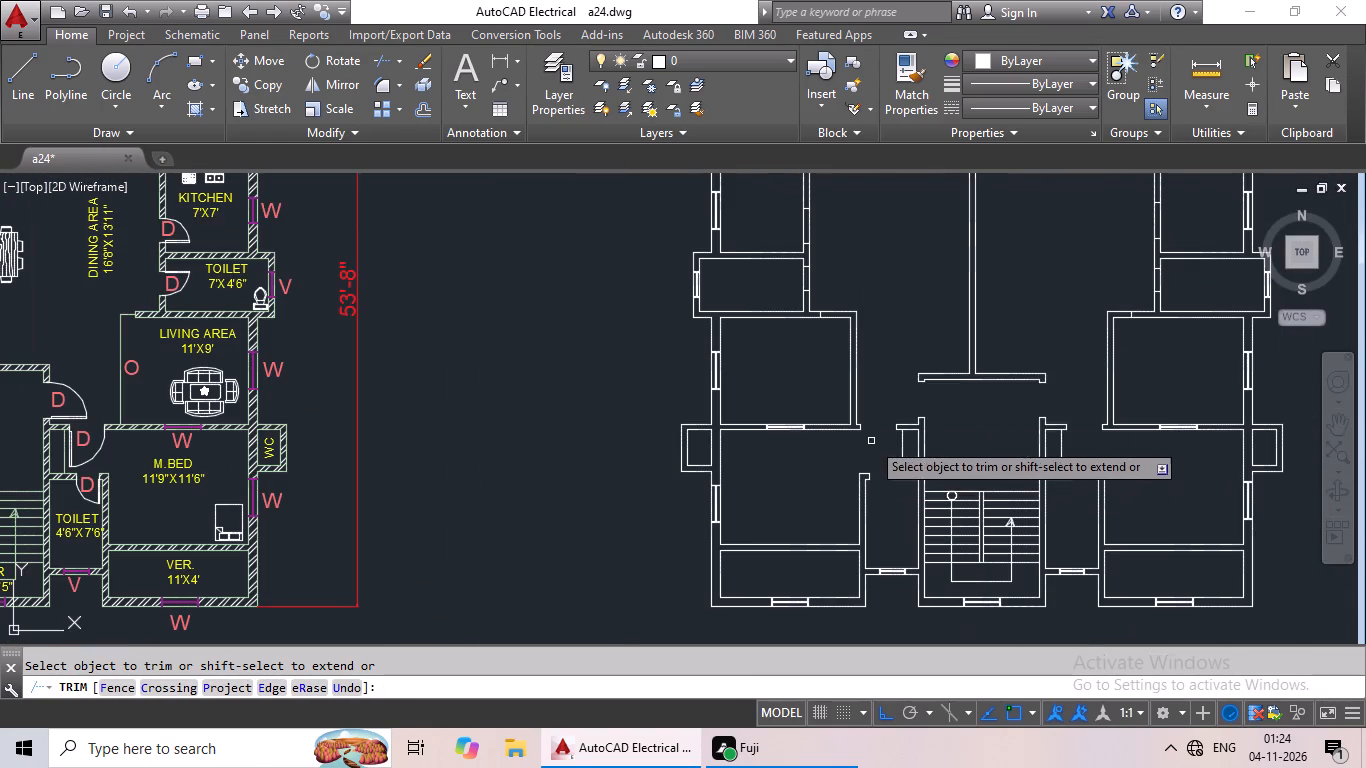
pyautogui.moveTo(871, 403); pyautogui.dragTo(983, 391, button='middle')
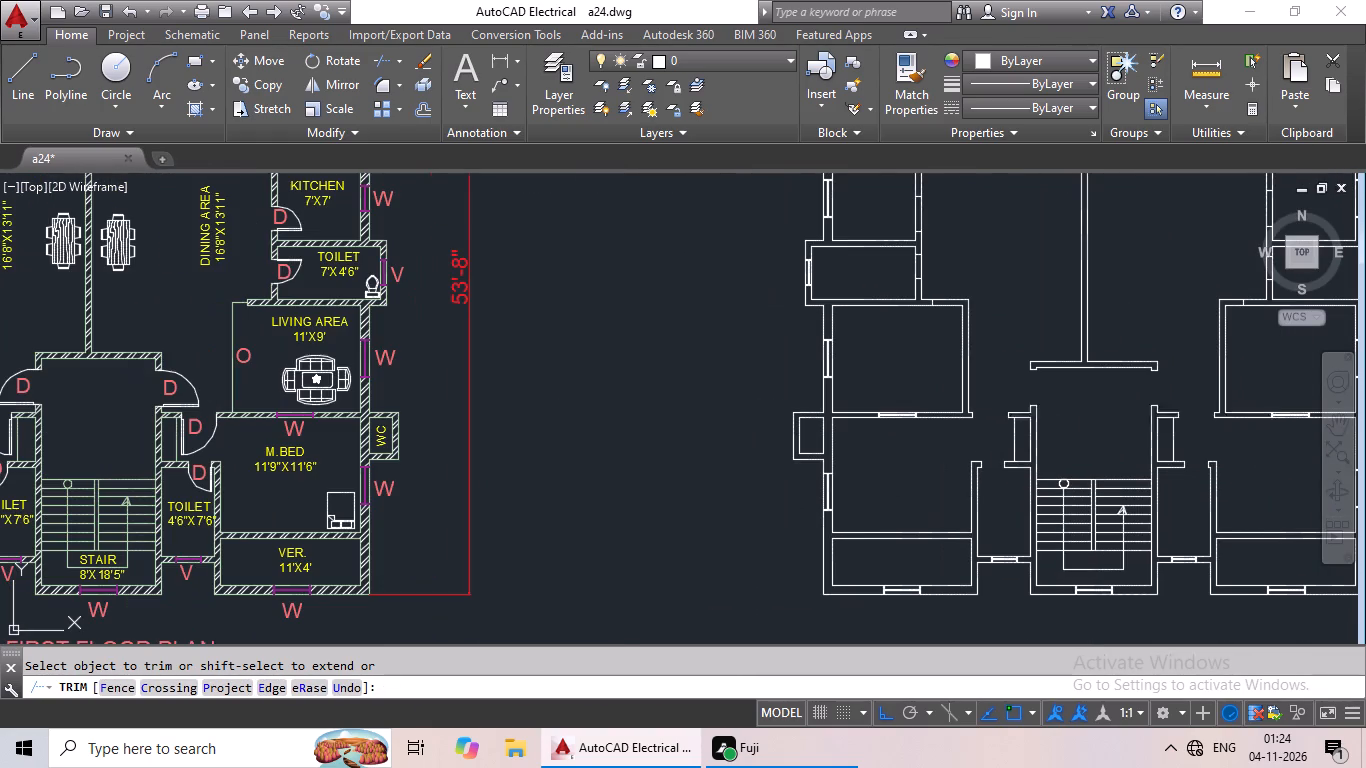
# Extend the upper line of the living area–master bedroom wall across the living area's stair-side wall in both the left-hand and right-hand units.
pyautogui.press('Escape')
pyautogui.write('ex')
pyautogui.press('space')
pyautogui.press('space')
pyautogui.click(956, 412)
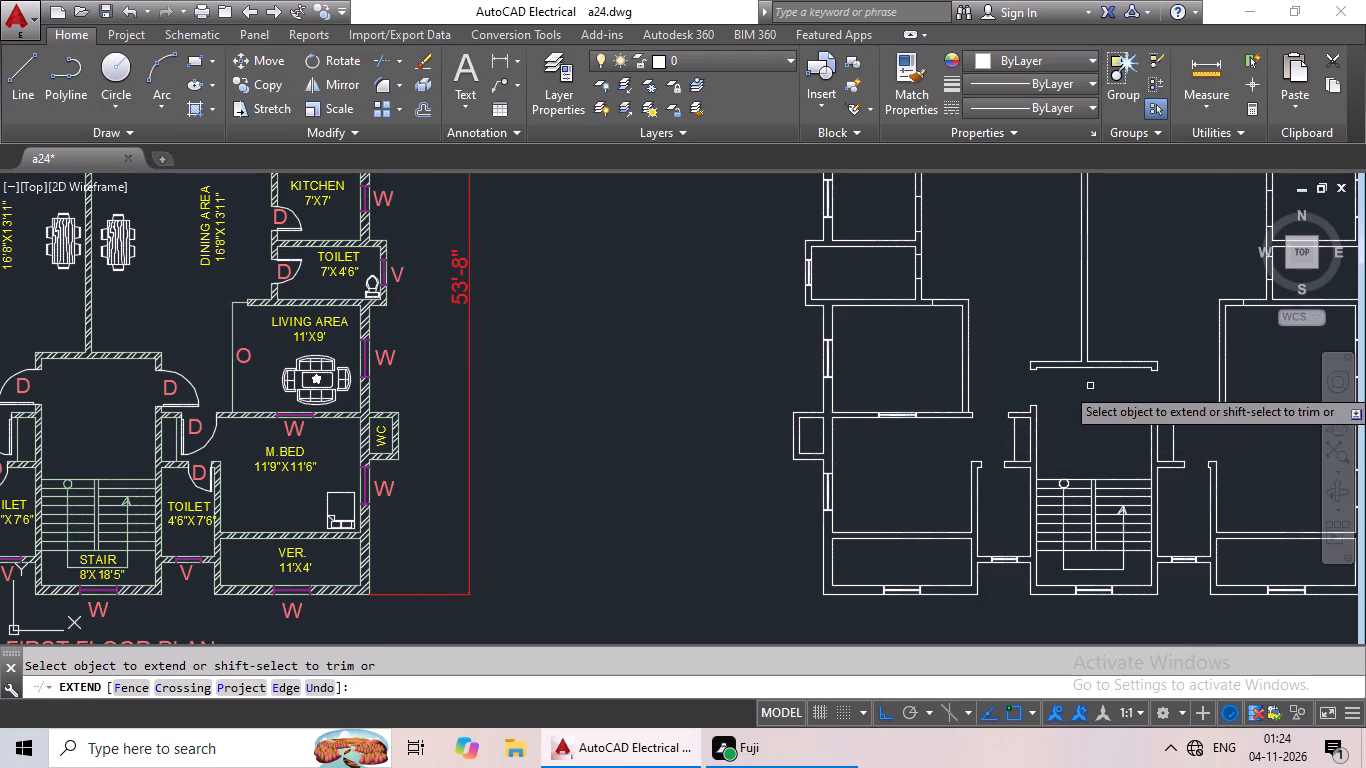
pyautogui.moveTo(1093, 381); pyautogui.dragTo(818, 382, button='middle')
pyautogui.click(959, 411)
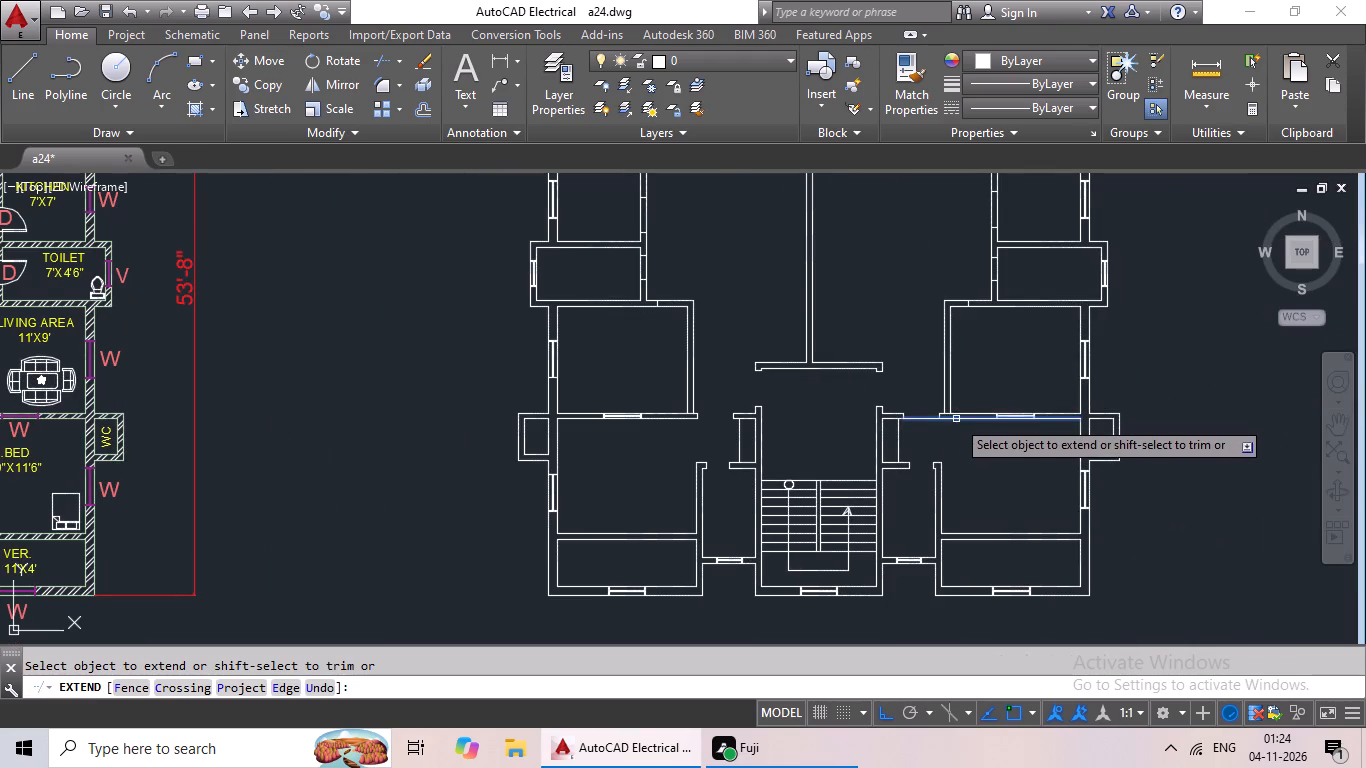
pyautogui.press('Escape')
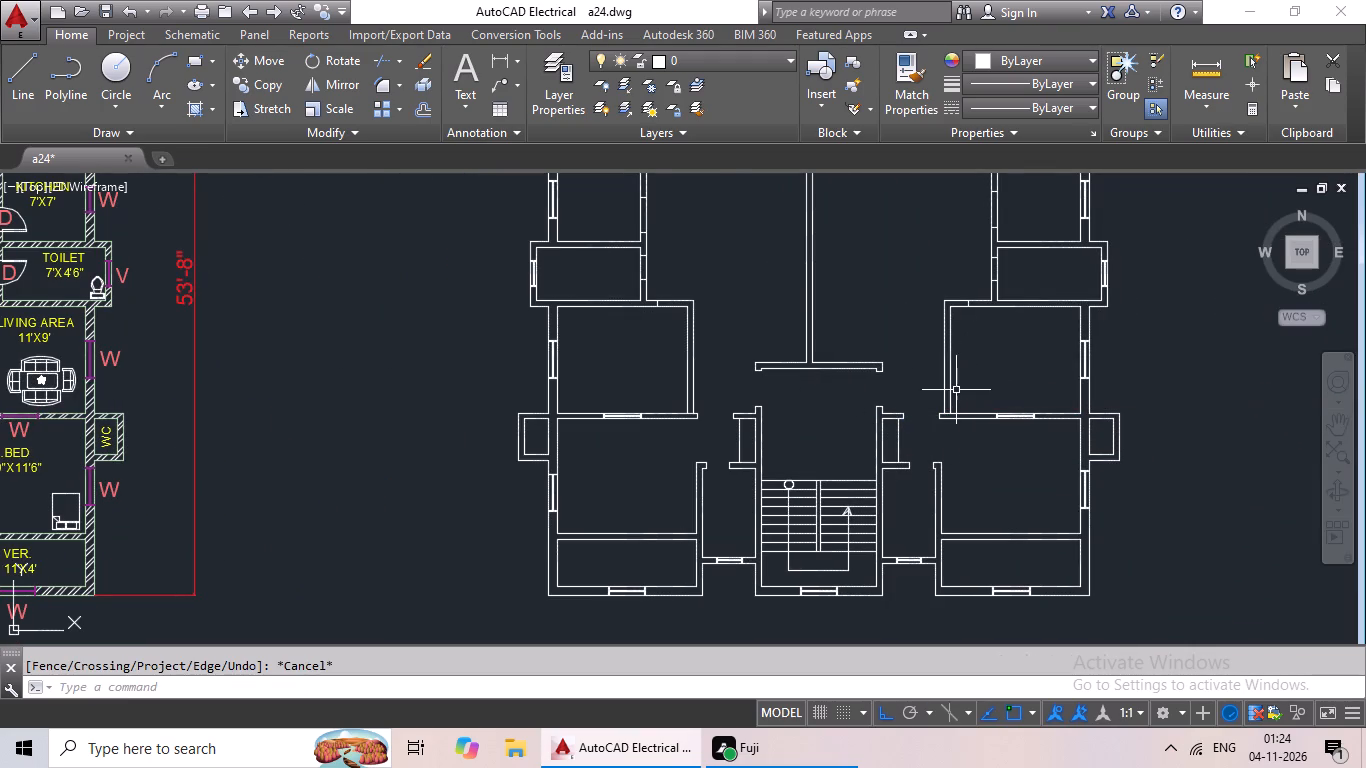
# Trim the living areas' top wall lines between the cross line and the stair-side wall in both the left-hand and right-hand units.
pyautogui.write('tr')
pyautogui.press('space')
pyautogui.press('space')
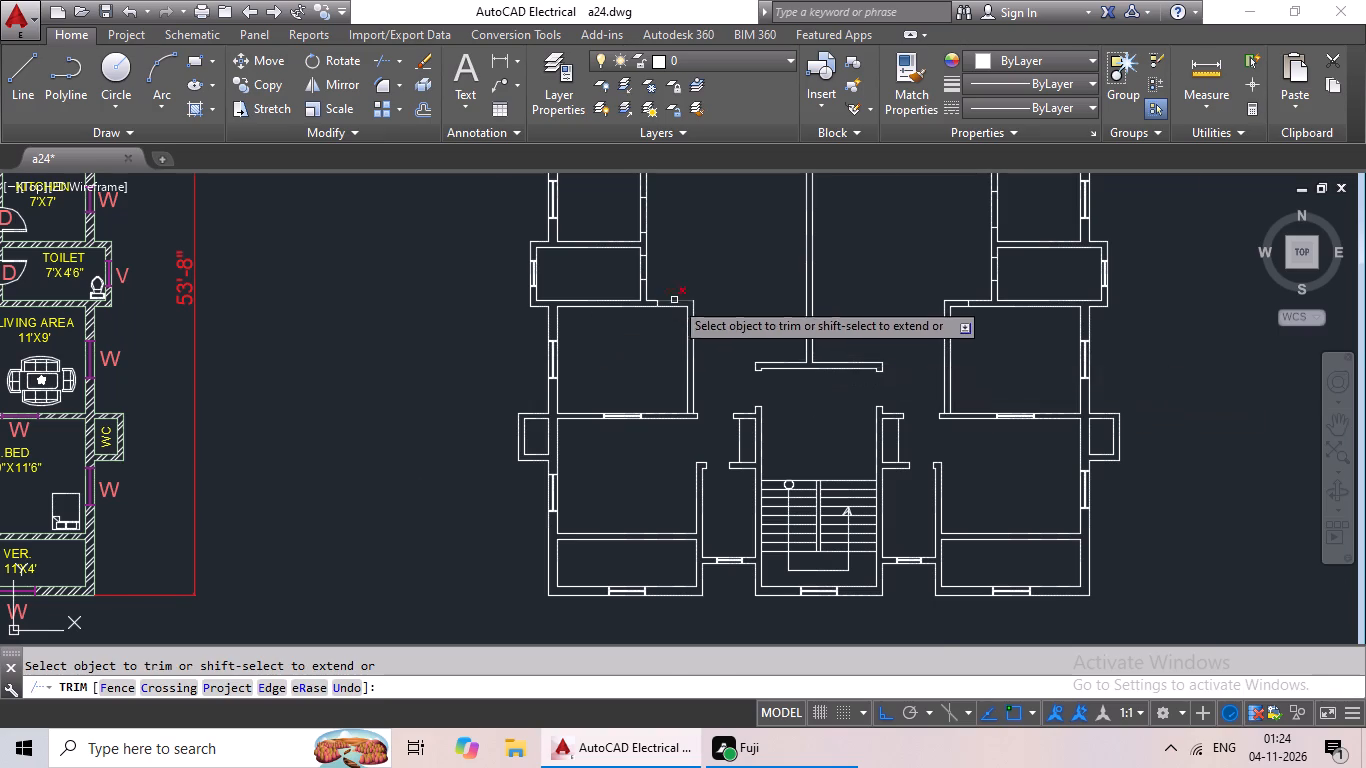
pyautogui.scroll(2, 677, 297)
pyautogui.moveTo(683, 255); pyautogui.dragTo(652, 372)
pyautogui.click(654, 368)
pyautogui.scroll(-3, 745, 319)
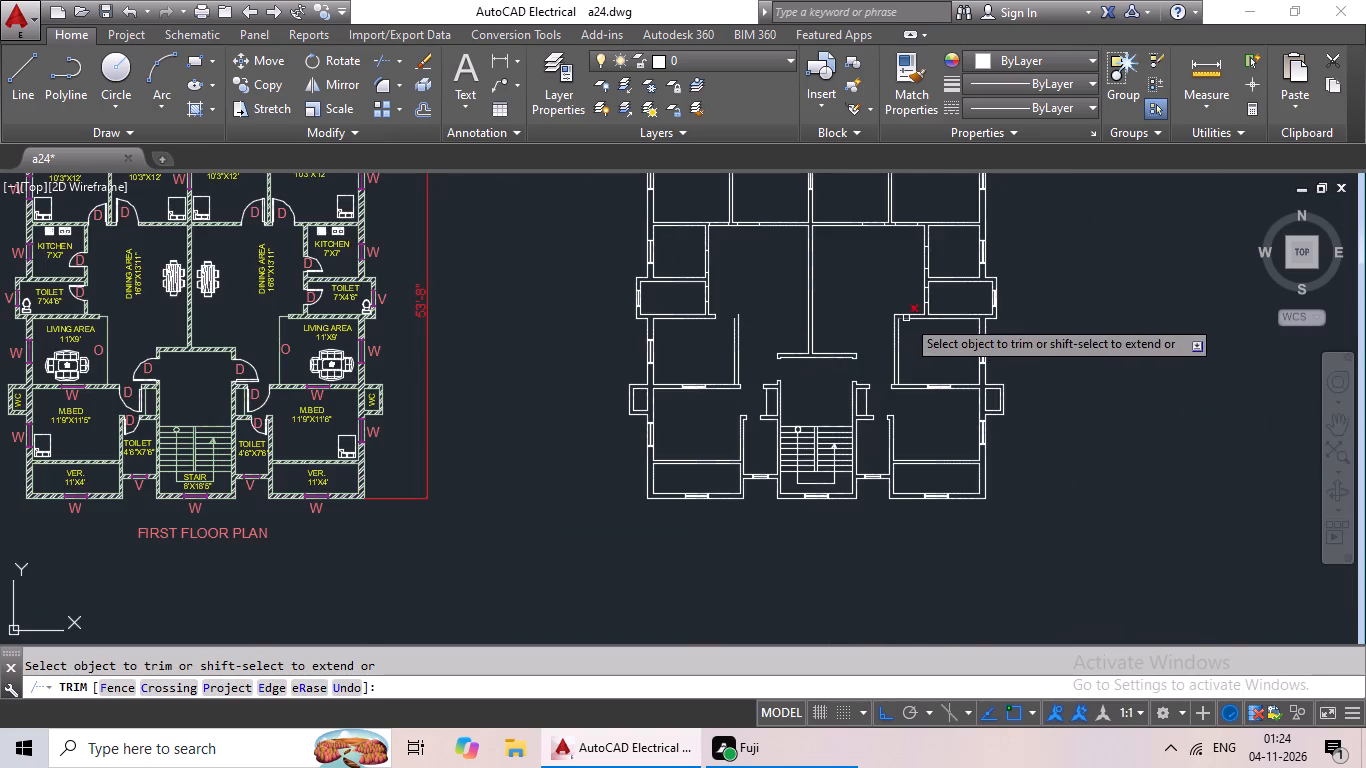
pyautogui.scroll(4, 906, 318)
pyautogui.moveTo(906, 280); pyautogui.dragTo(903, 347)
pyautogui.click(903, 347)
pyautogui.scroll(-2, 903, 347)
pyautogui.press('Escape')
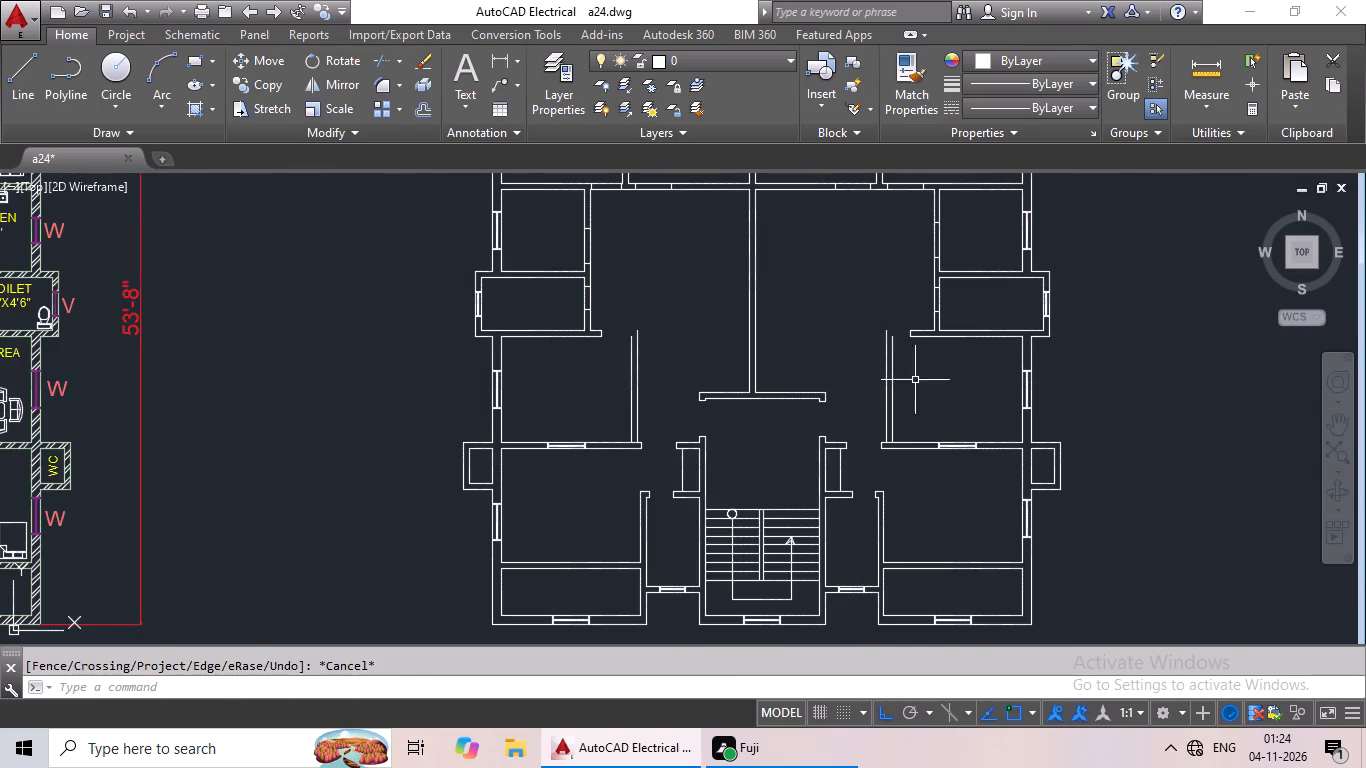
# Erase the double lines of the stair-side living area wall in both units.
pyautogui.moveTo(931, 361); pyautogui.dragTo(880, 405)
pyautogui.moveTo(666, 364); pyautogui.dragTo(587, 392)
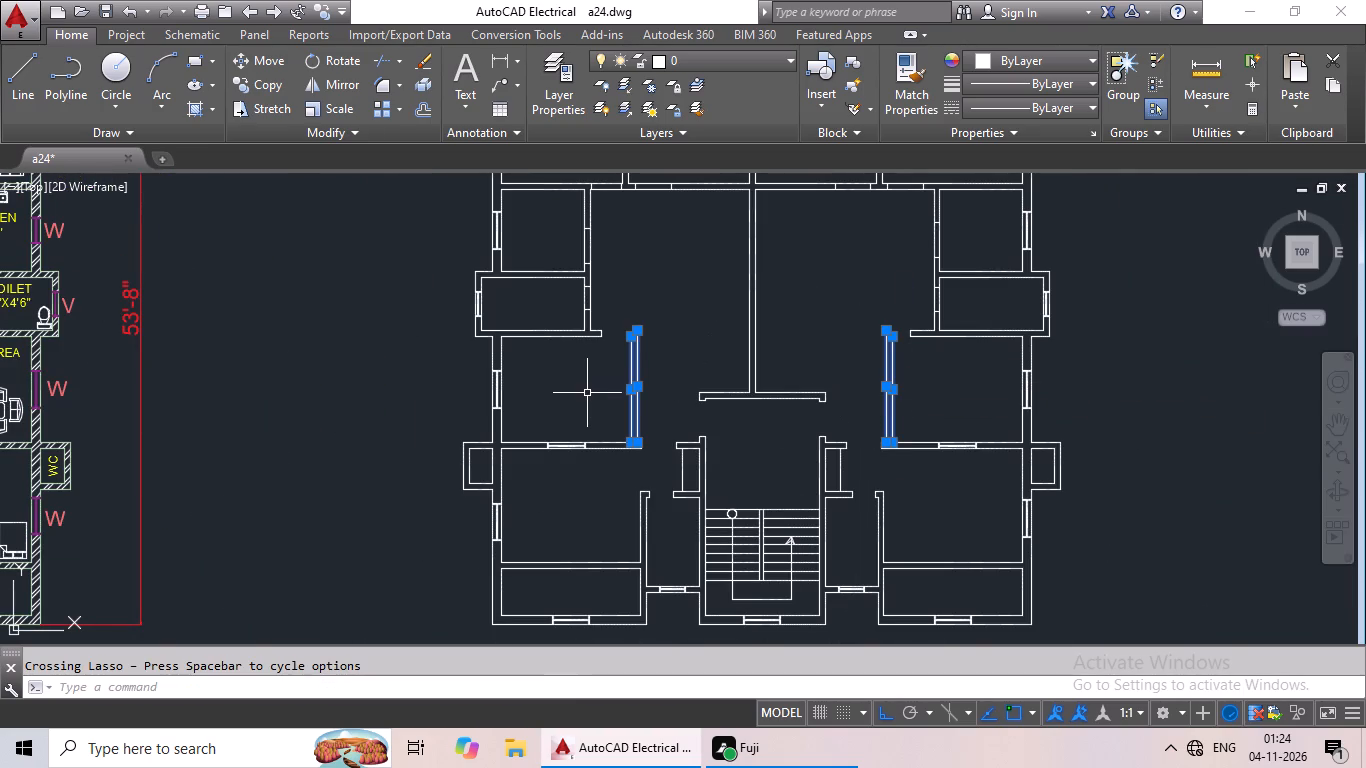
pyautogui.press('Delete')
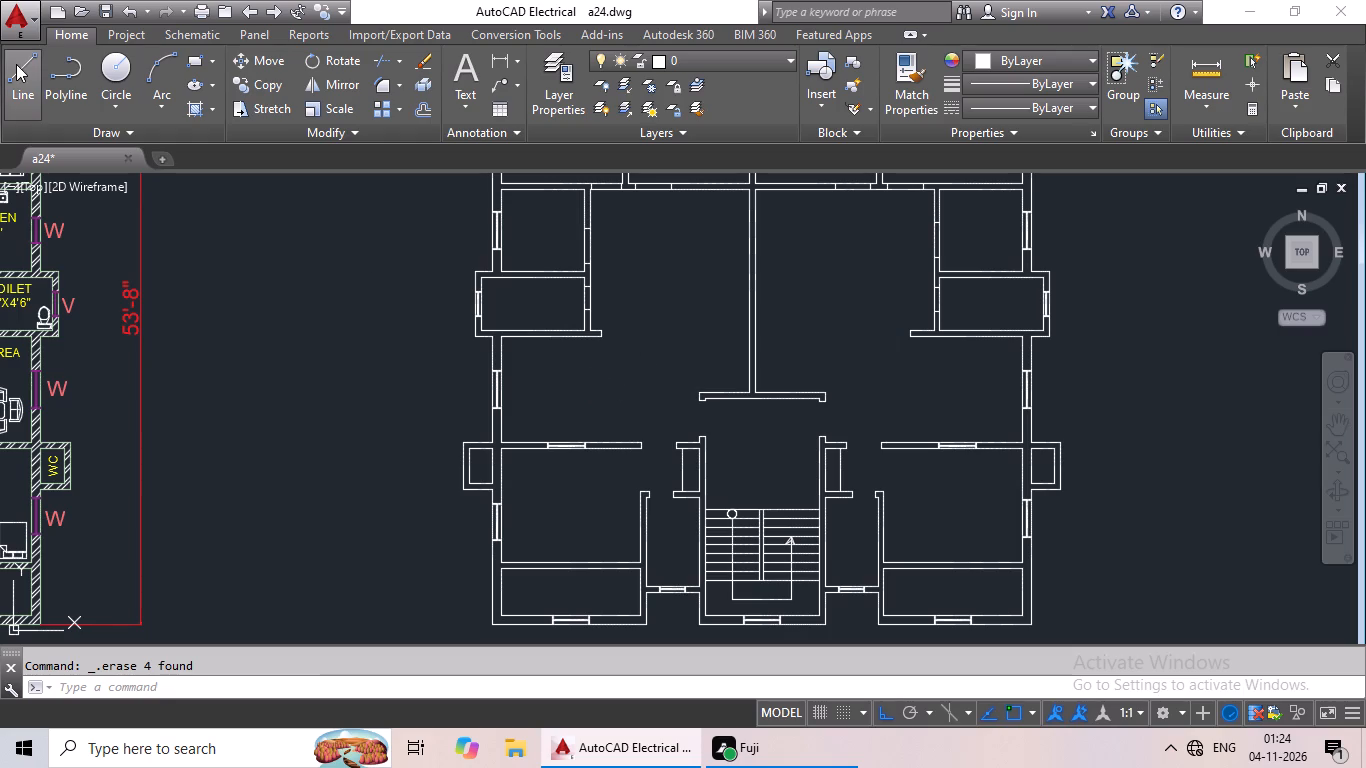
# Draw the left-hand living area's edge line from its top wall end's midpoint, about 1'-4" across and down to the master bedroom wall.
pyautogui.click(16, 64)
pyautogui.scroll(2, 698, 422)
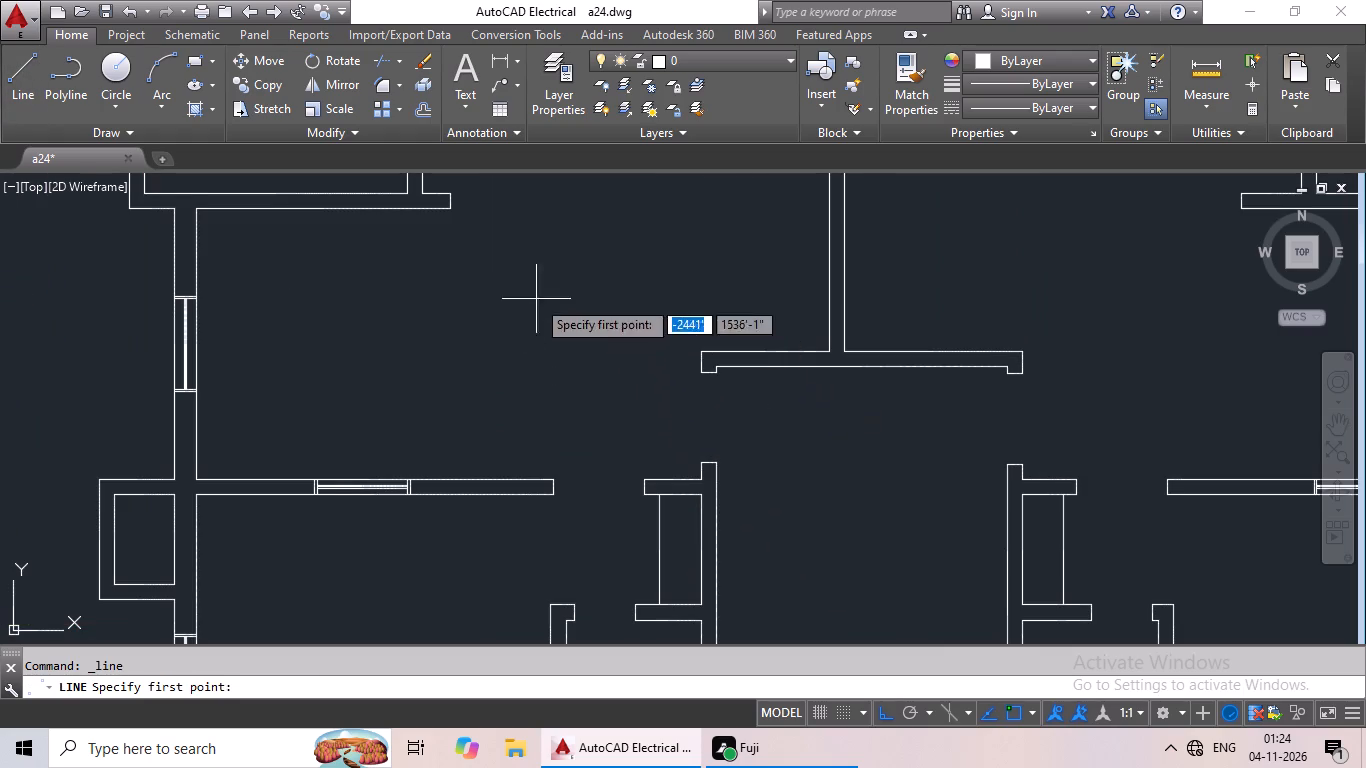
pyautogui.click(450, 201)
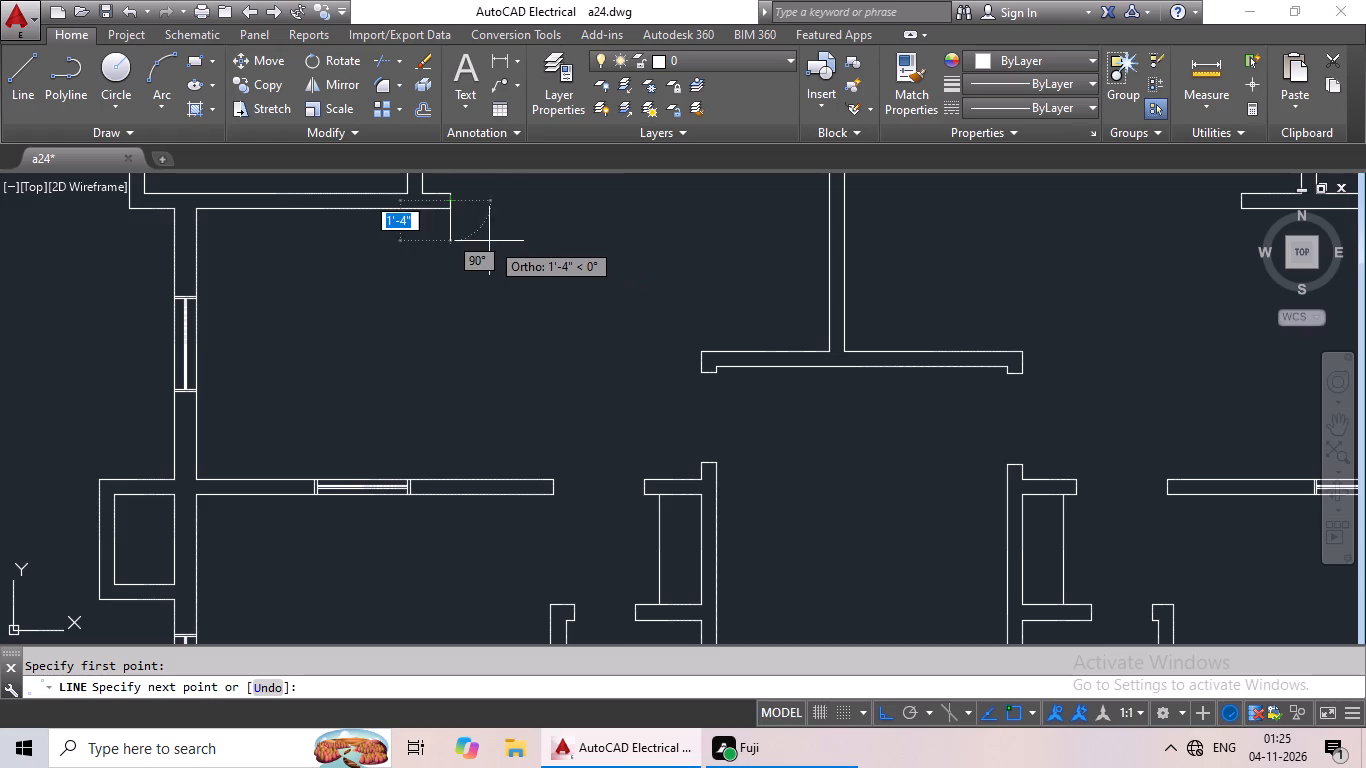
pyautogui.click(488, 215)
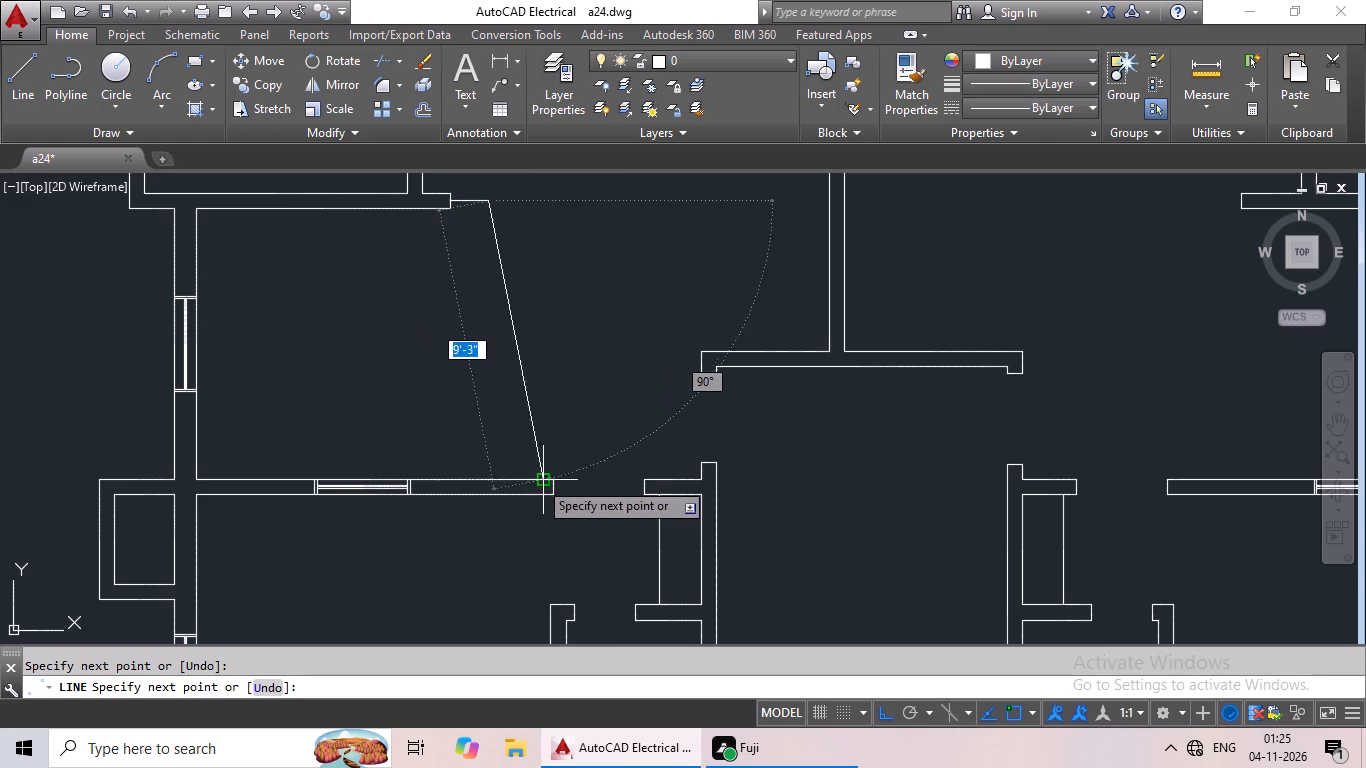
pyautogui.click(495, 481)
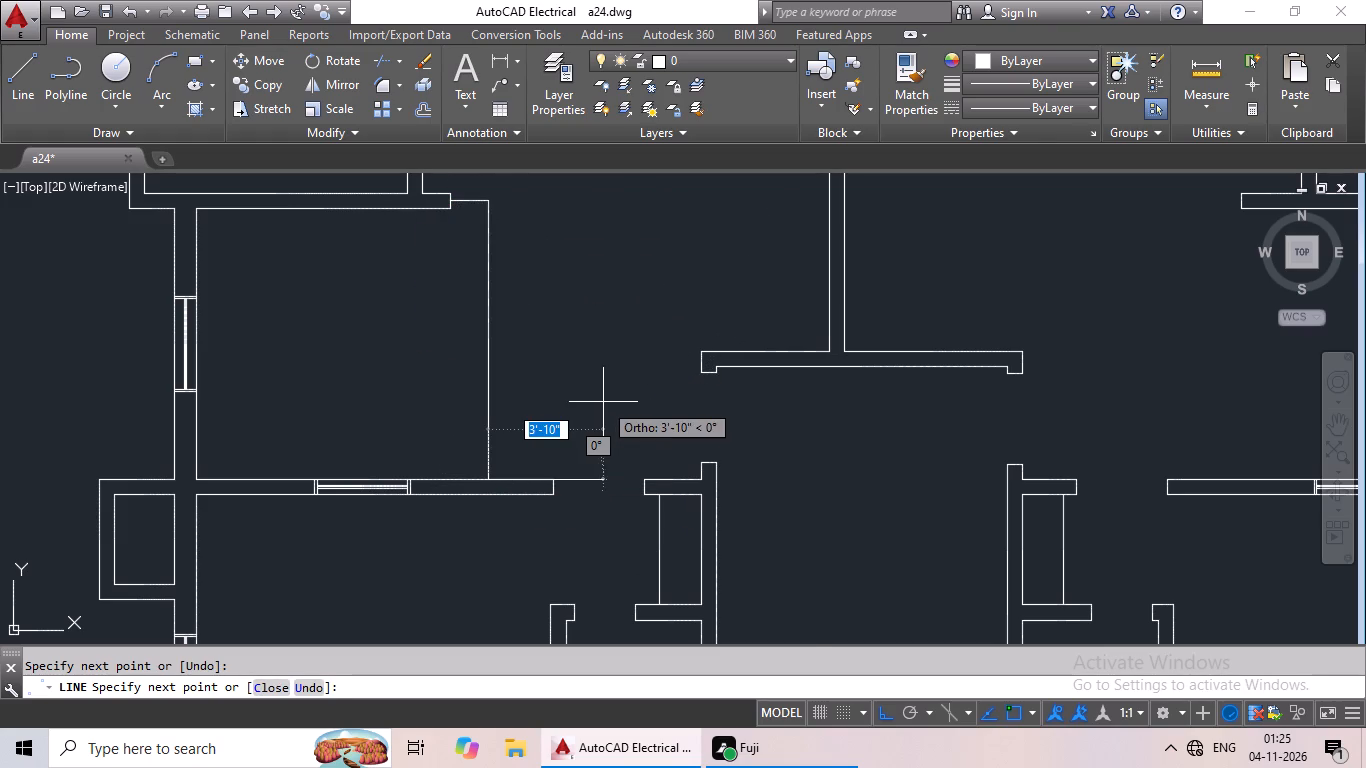
pyautogui.press('Escape')
# Draw the right-hand living area's edge line from its top wall end's midpoint, about 1'-4" towards the stair and down to the master bedroom wall.
pyautogui.scroll(-1, 611, 397)
pyautogui.moveTo(31, 93); pyautogui.dragTo(41, 101)
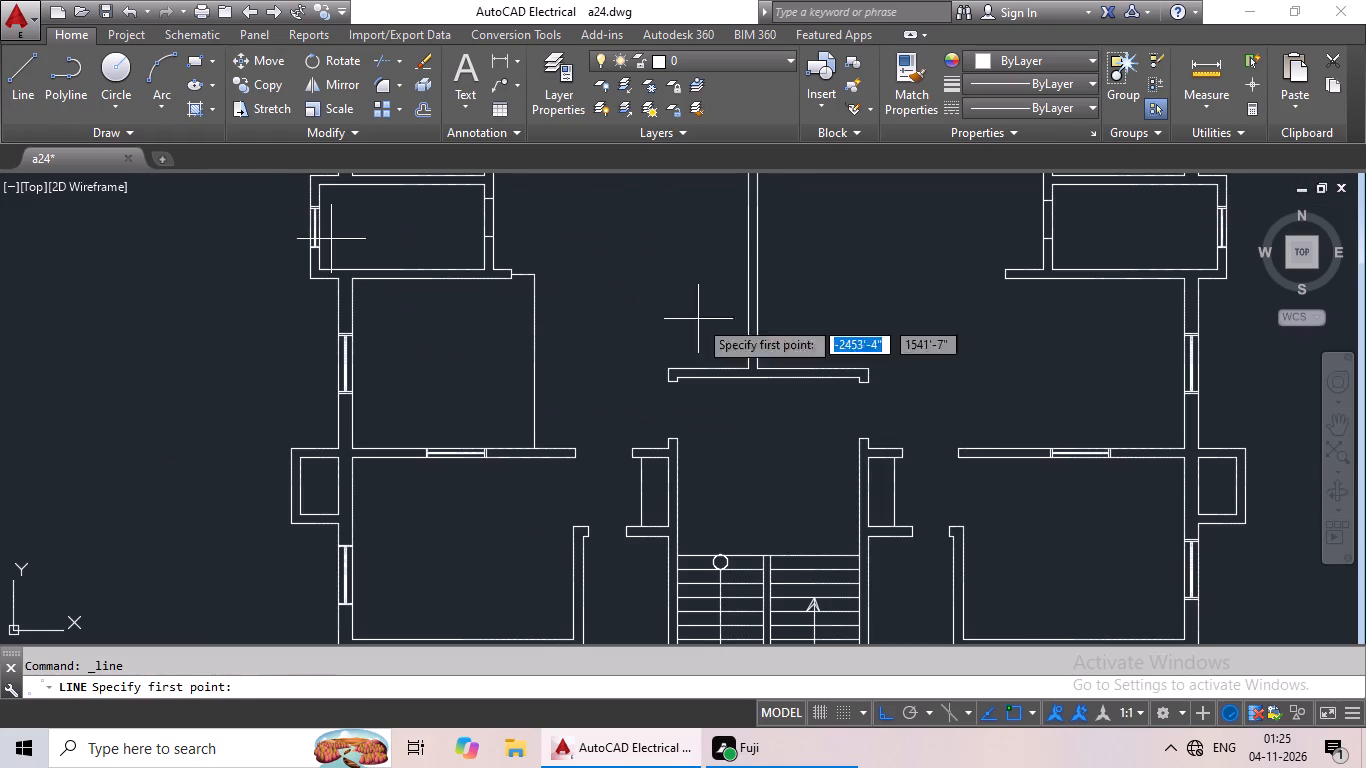
pyautogui.moveTo(864, 280); pyautogui.dragTo(743, 305, button='middle')
pyautogui.scroll(2, 880, 293)
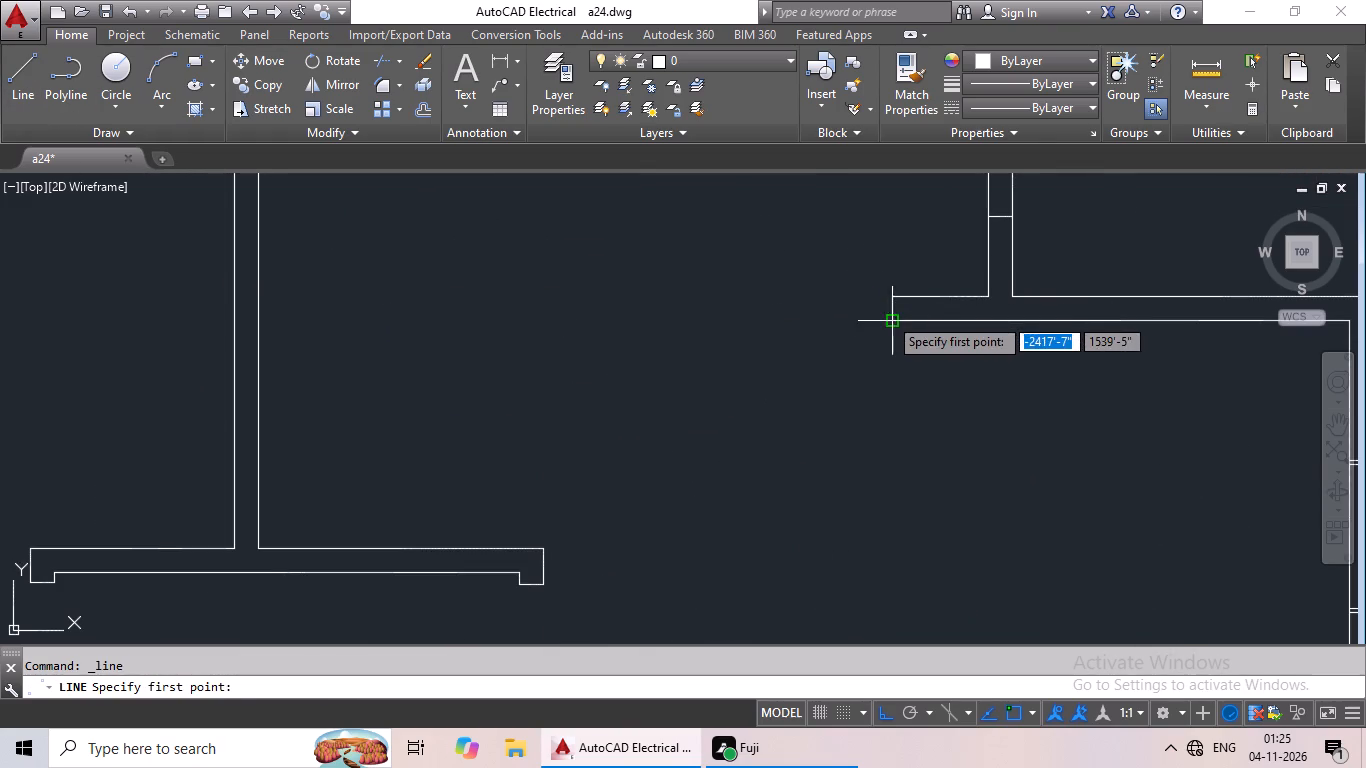
pyautogui.click(892, 307)
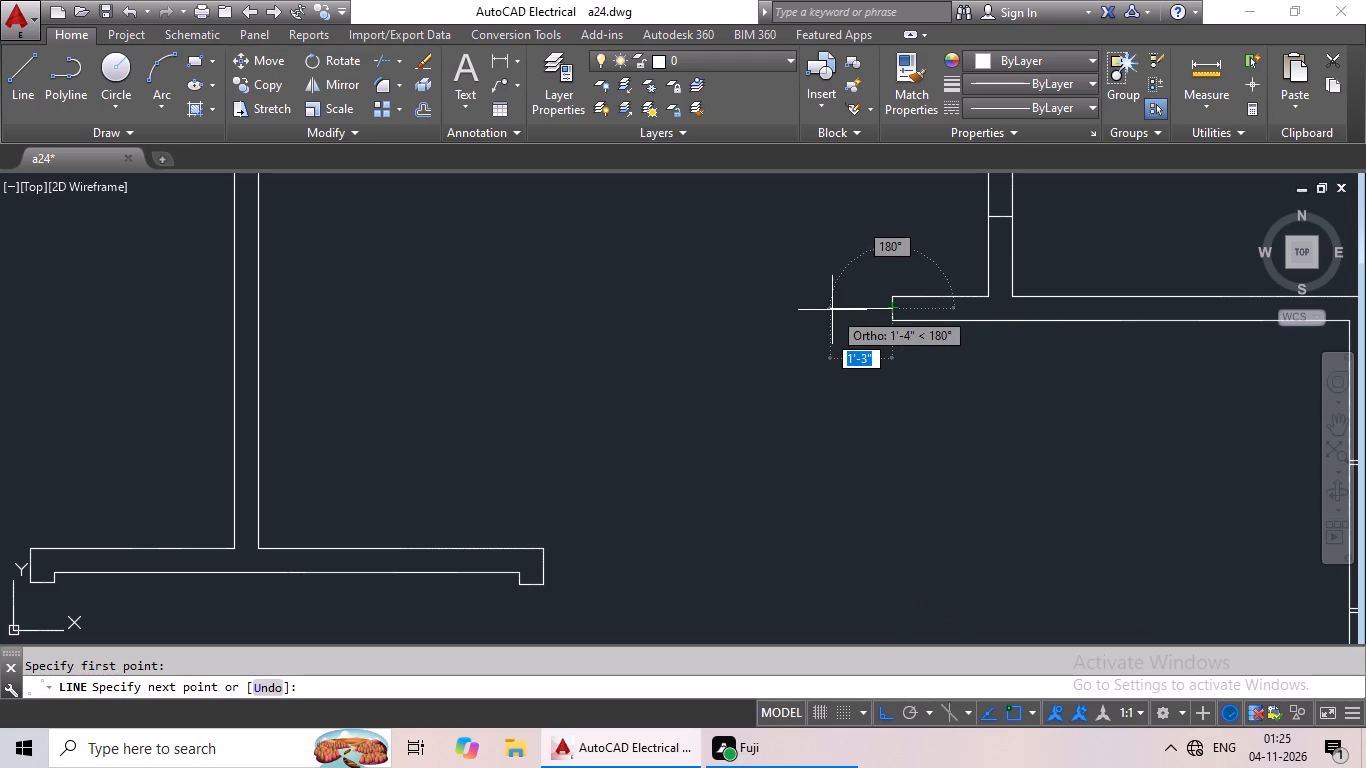
pyautogui.click(833, 310)
pyautogui.moveTo(871, 499); pyautogui.dragTo(883, 238, button='middle')
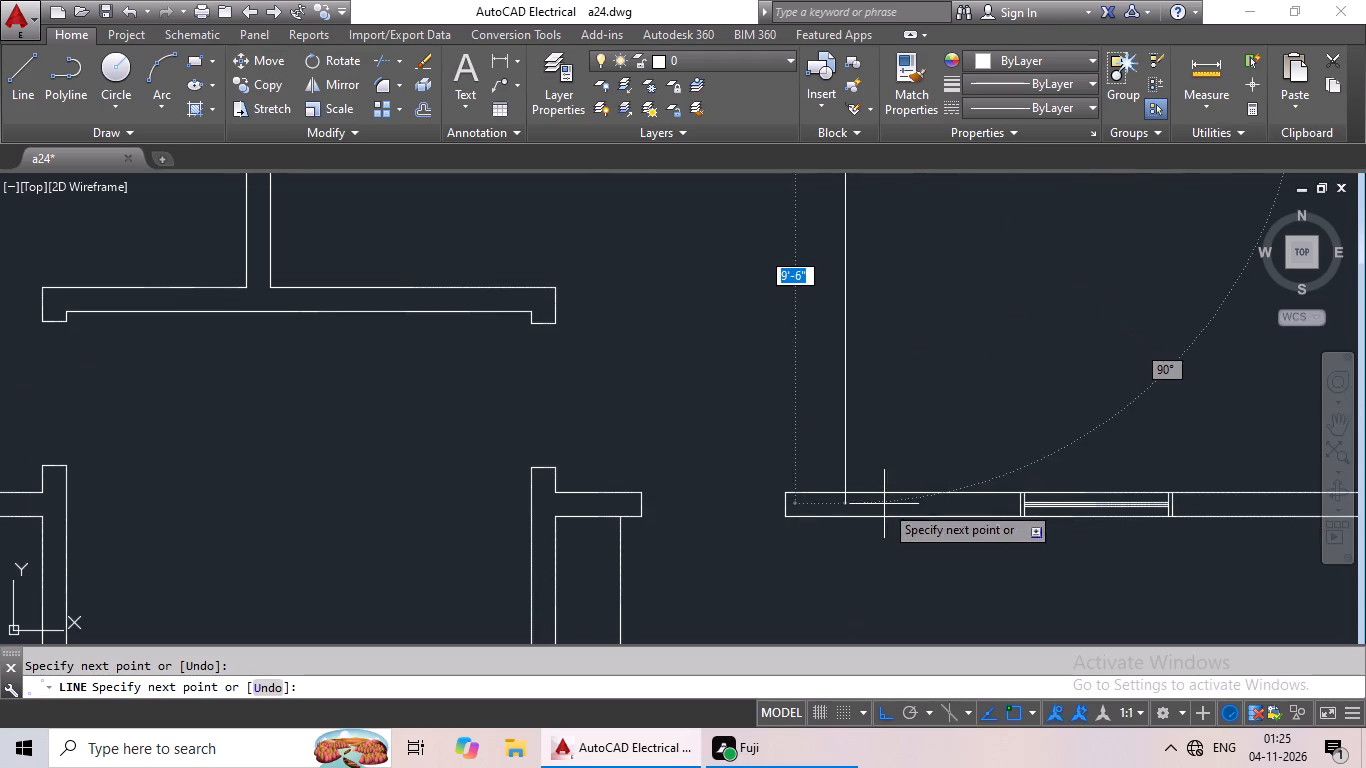
pyautogui.click(848, 492)
pyautogui.scroll(-2, 987, 408)
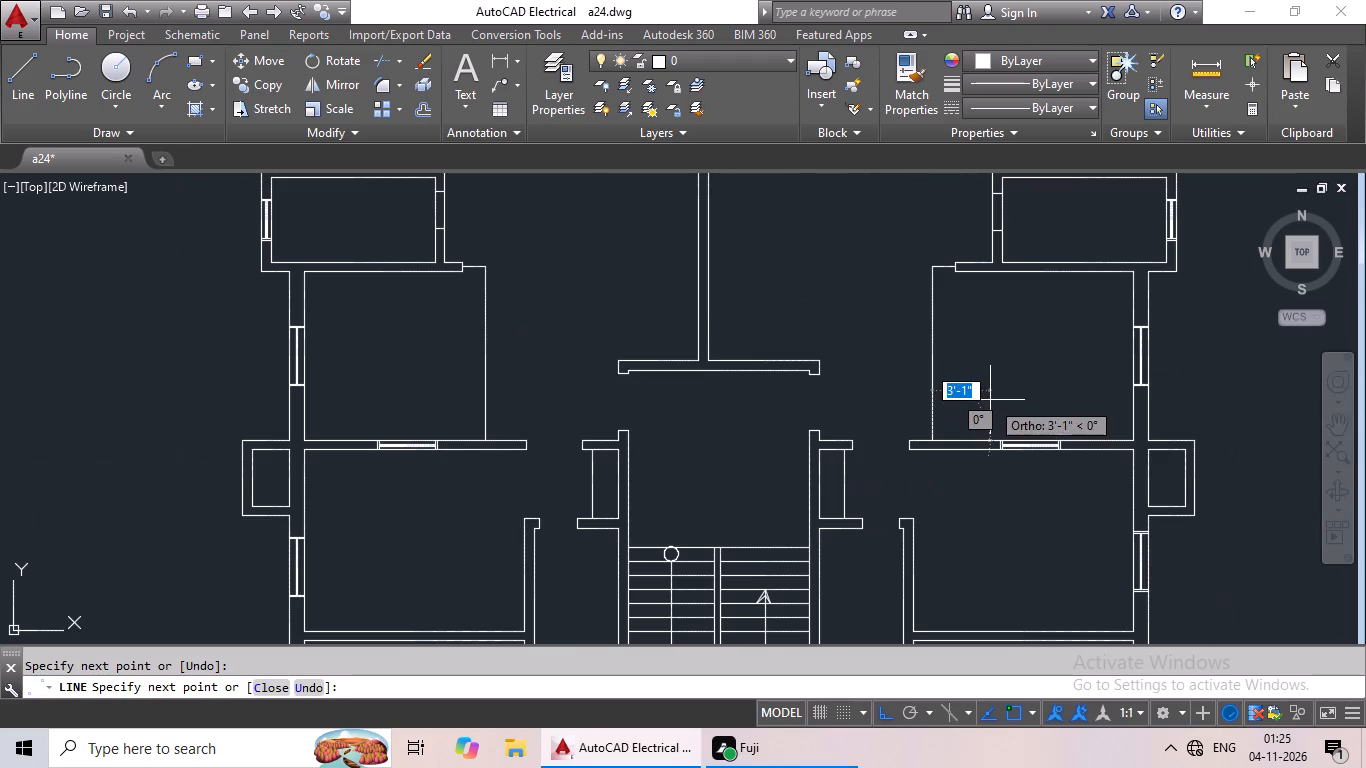
pyautogui.press('Escape')
# Trim the wall lines between the cross lines in the right-hand toilet's and kitchen's dining-side walls to open the doorways.
pyautogui.moveTo(1008, 386); pyautogui.dragTo(891, 388, button='middle')
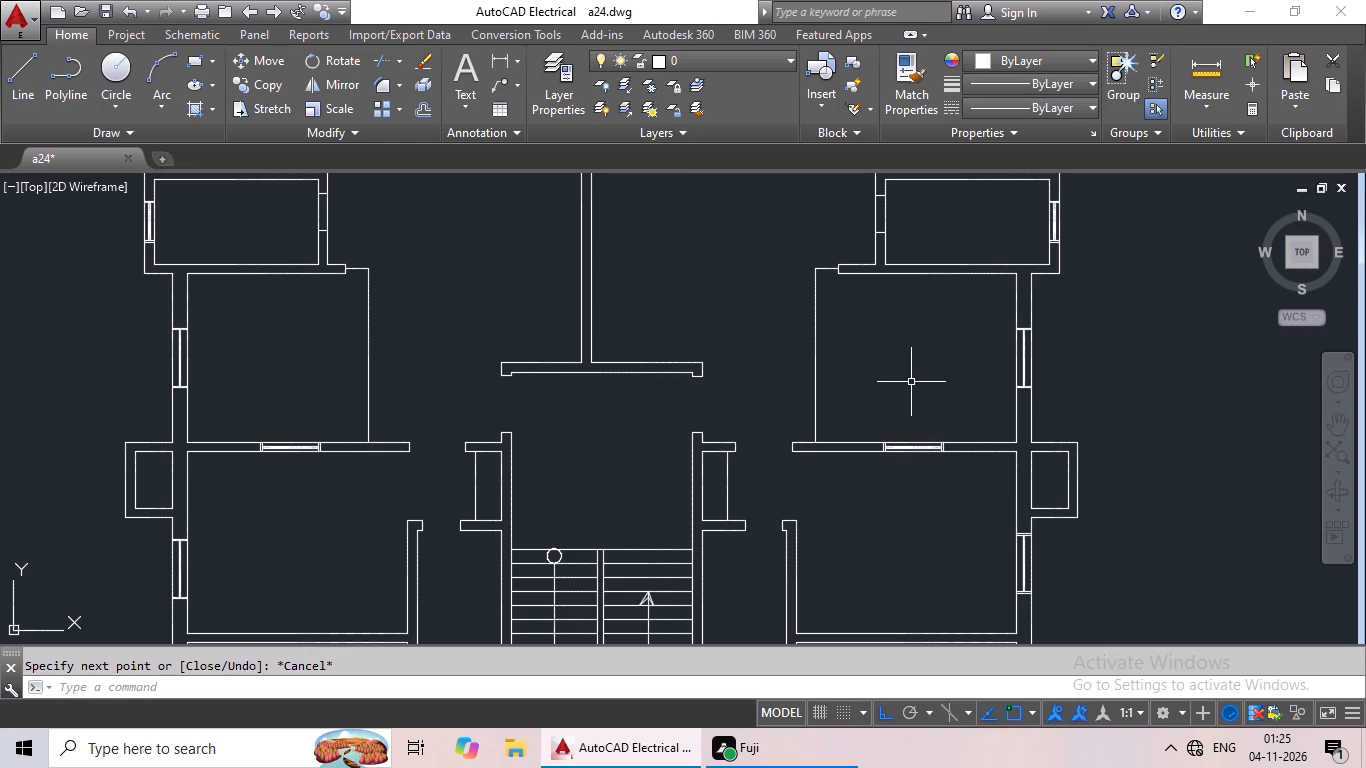
pyautogui.write('tr')
pyautogui.press('space')
pyautogui.press('space')
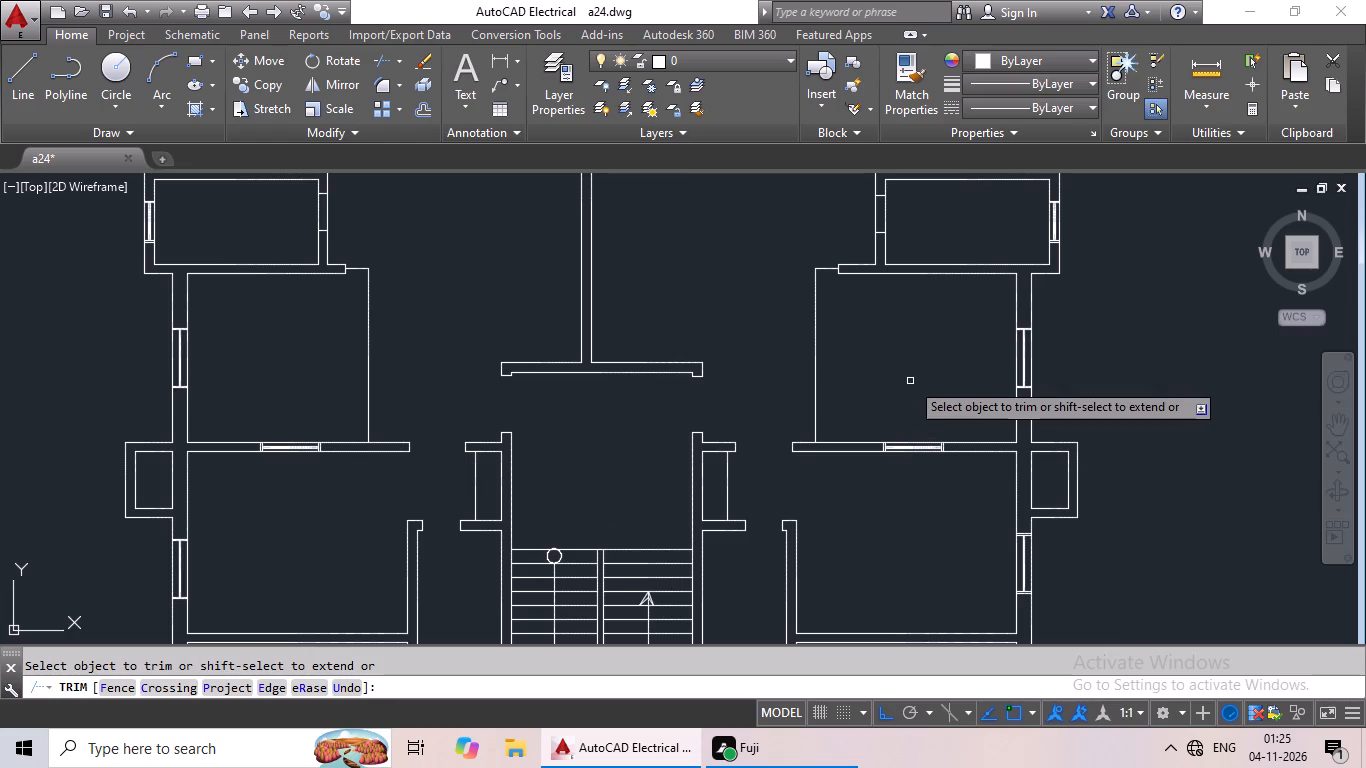
pyautogui.scroll(-1, 878, 401)
pyautogui.moveTo(893, 369); pyautogui.dragTo(876, 420, button='middle')
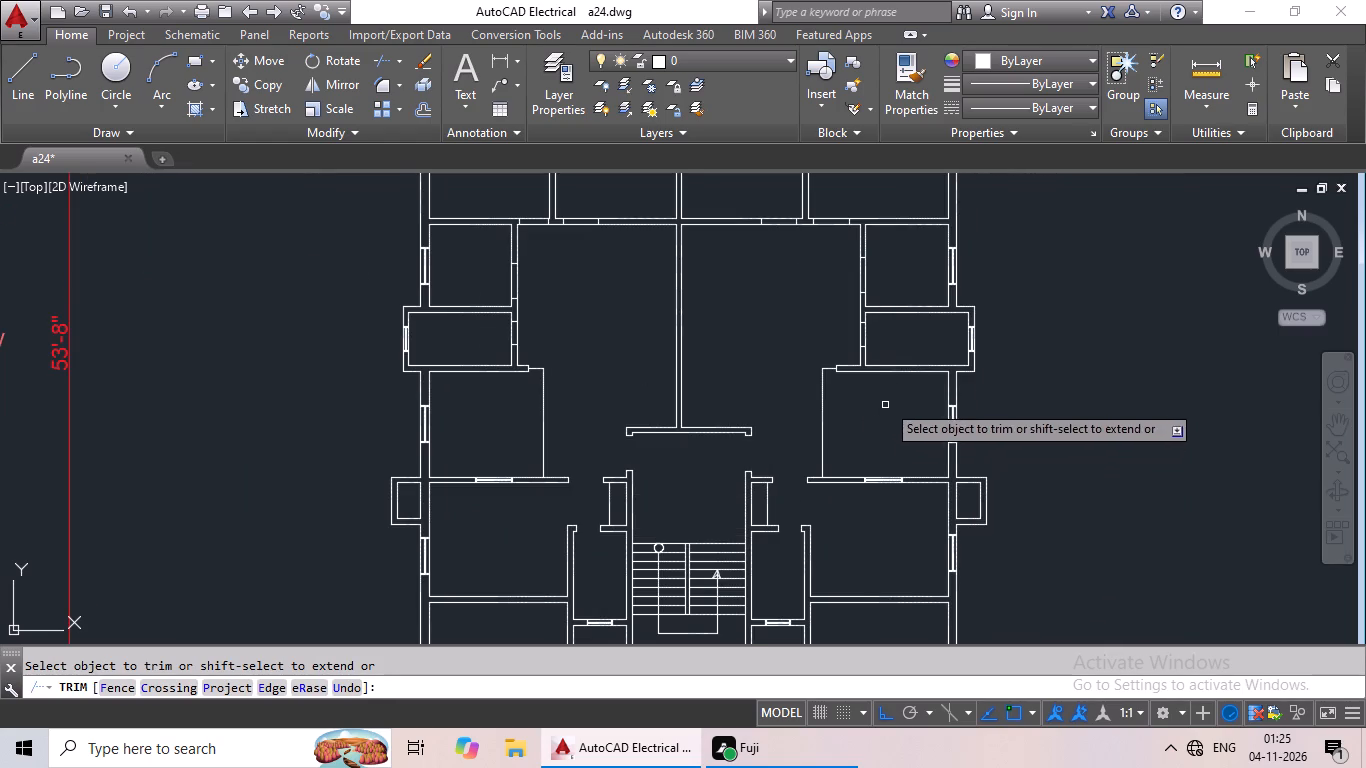
pyautogui.scroll(4, 873, 320)
pyautogui.moveTo(916, 401); pyautogui.dragTo(685, 405)
pyautogui.click(684, 406)
pyautogui.scroll(-2, 799, 428)
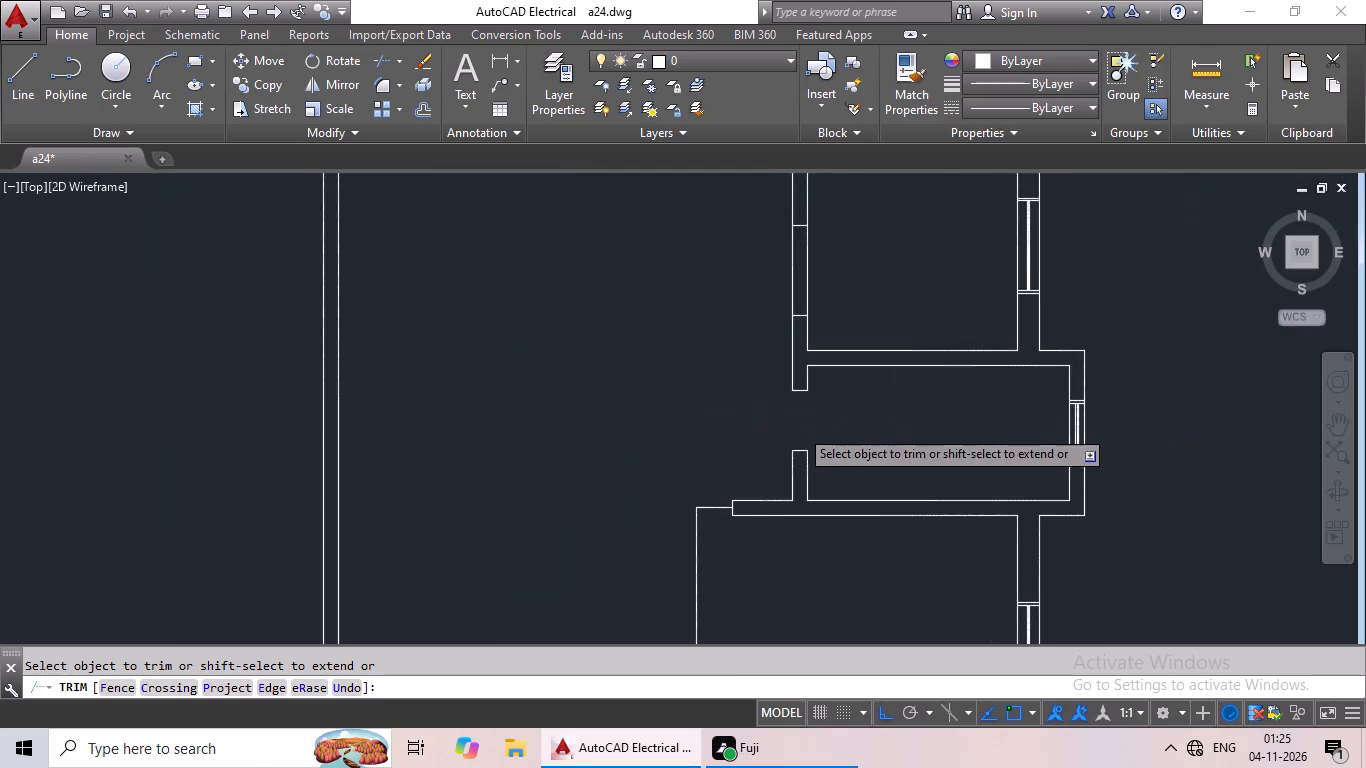
pyautogui.moveTo(808, 423); pyautogui.dragTo(789, 518, button='middle')
pyautogui.moveTo(847, 353); pyautogui.dragTo(710, 385)
pyautogui.click(710, 385)
pyautogui.scroll(-1, 753, 386)
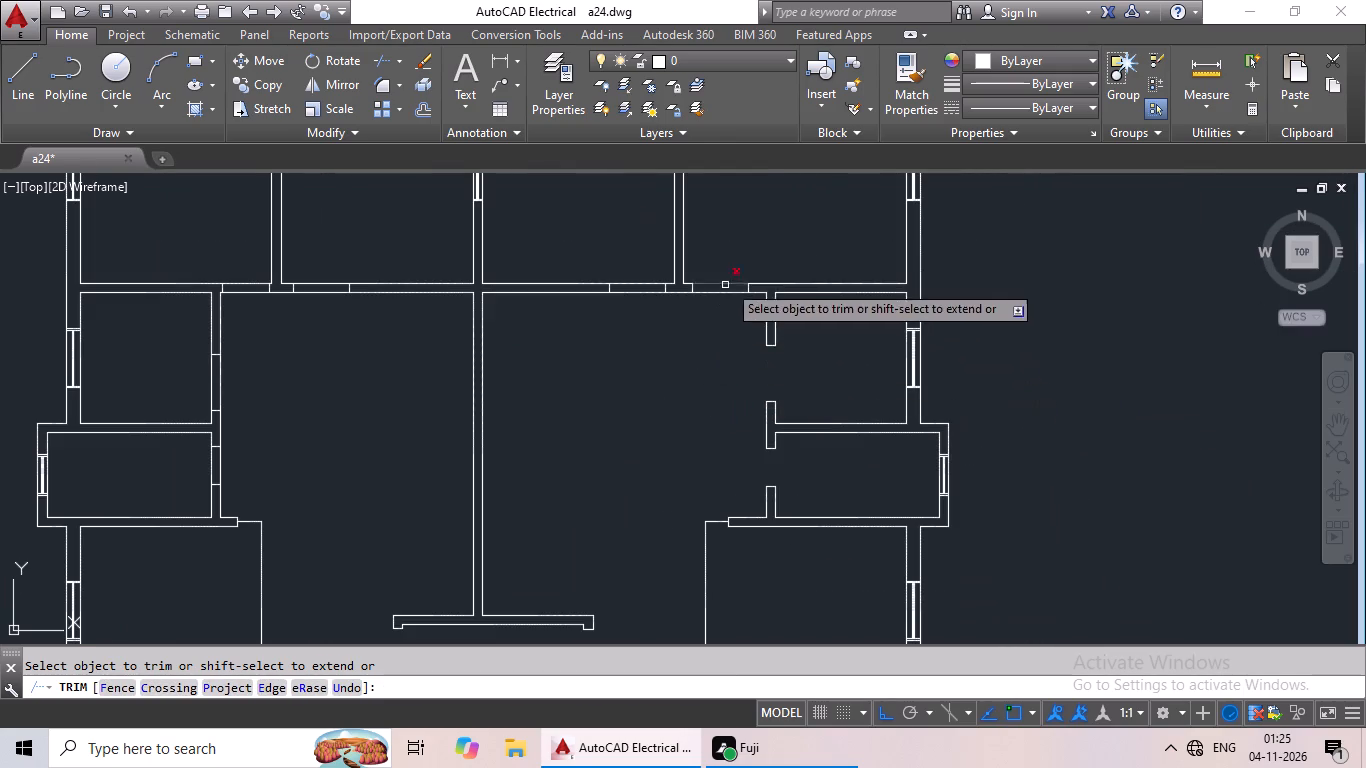
# Trim the wall lines between the cross lines in the bottom walls of the four upper bedrooms in both units.
pyautogui.moveTo(733, 256); pyautogui.dragTo(717, 348)
pyautogui.click(717, 348)
pyautogui.moveTo(658, 258); pyautogui.dragTo(642, 342)
pyautogui.click(642, 342)
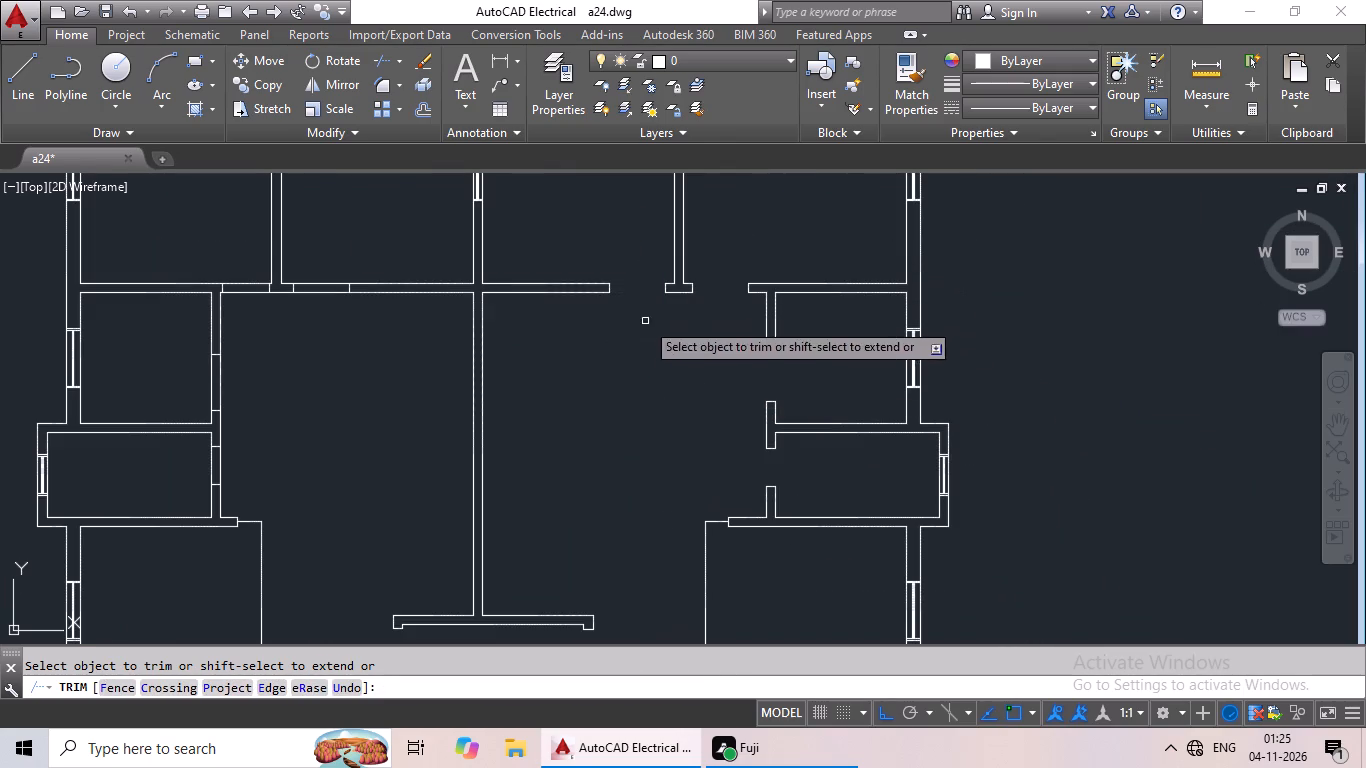
pyautogui.moveTo(313, 254); pyautogui.dragTo(316, 344)
pyautogui.click(316, 344)
pyautogui.moveTo(248, 243); pyautogui.dragTo(245, 325)
pyautogui.moveTo(245, 324); pyautogui.dragTo(254, 327)
pyautogui.moveTo(291, 313); pyautogui.dragTo(194, 336)
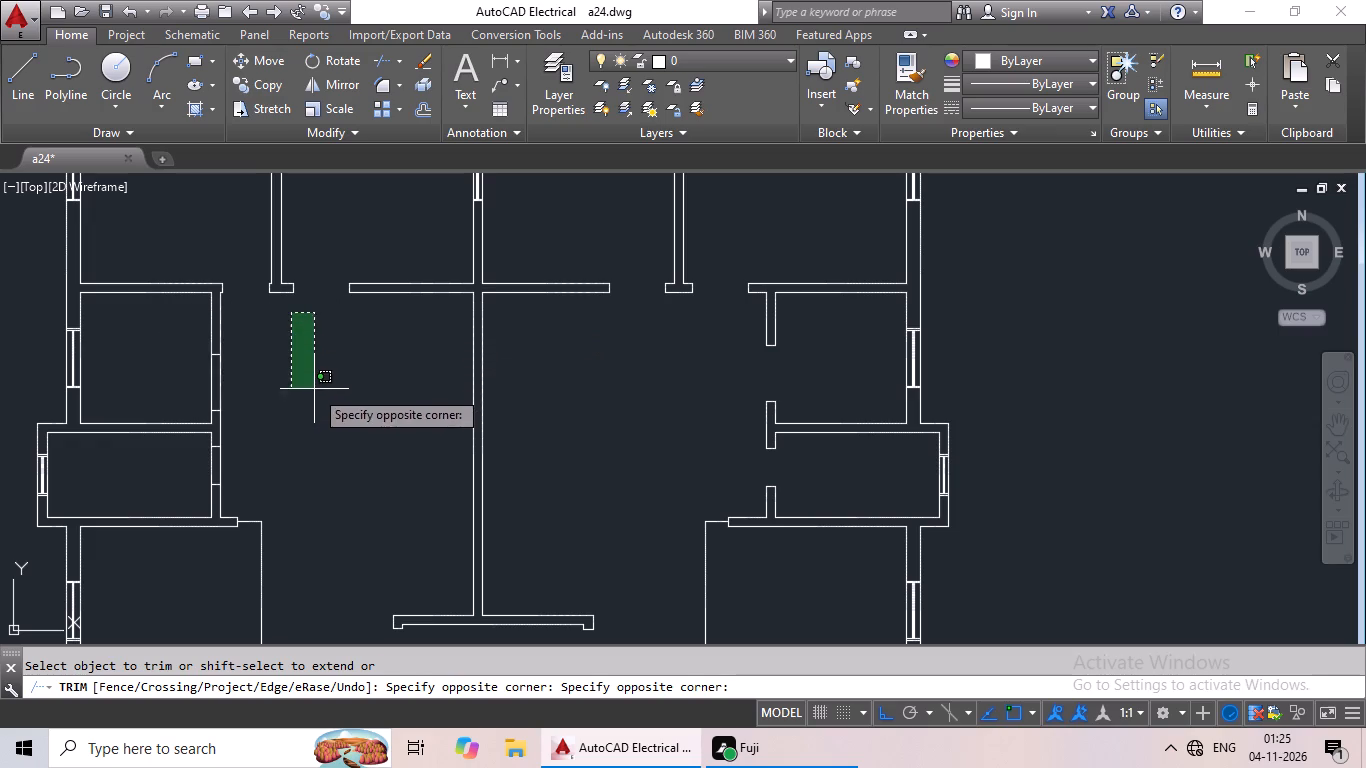
pyautogui.click(314, 389)
# Trim the wall lines between the cross lines in the left-hand kitchen's and toilet's dining-side walls.
pyautogui.moveTo(300, 382); pyautogui.dragTo(162, 373)
pyautogui.click(162, 373)
pyautogui.moveTo(262, 454); pyautogui.dragTo(185, 451)
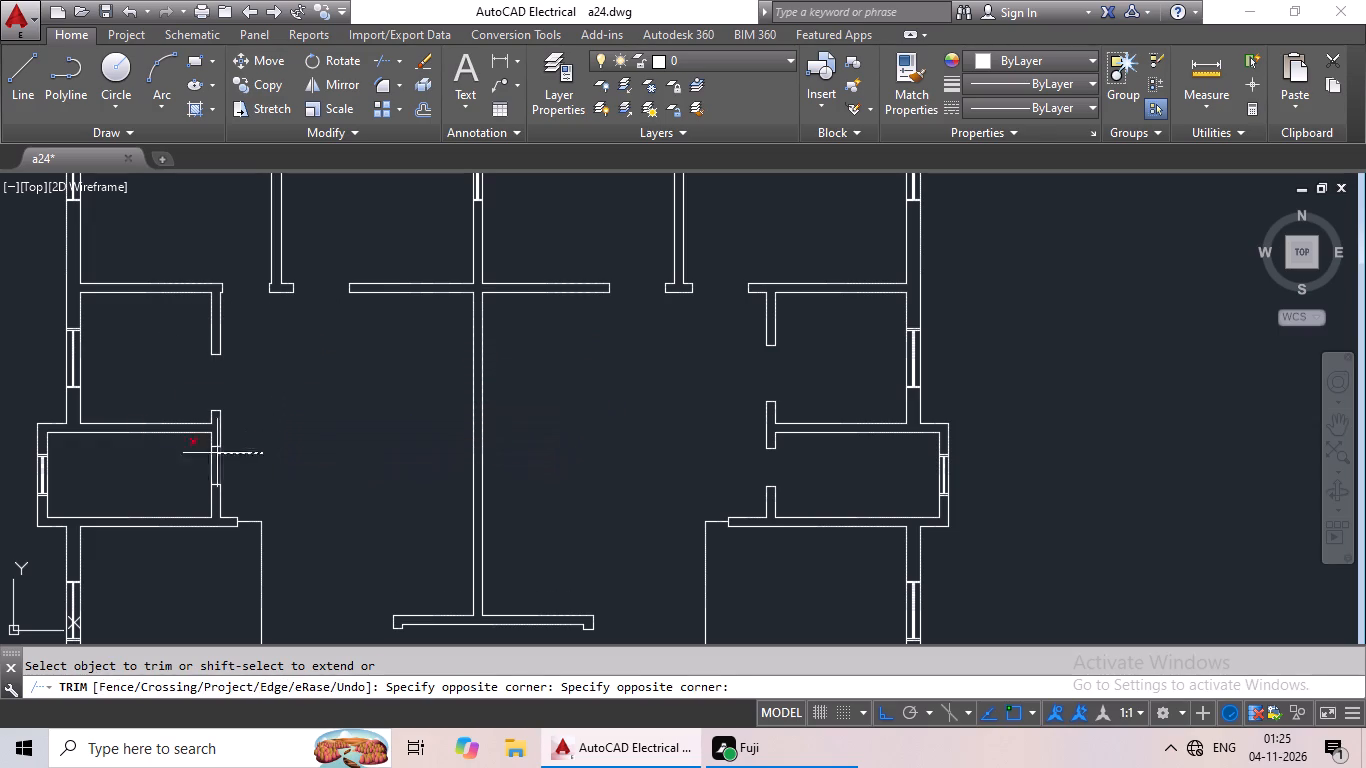
pyautogui.moveTo(185, 451); pyautogui.dragTo(143, 451)
# Trim the wall lines between the cross lines in the top walls of the four upper bedrooms to open their doorways.
pyautogui.scroll(-3, 285, 451)
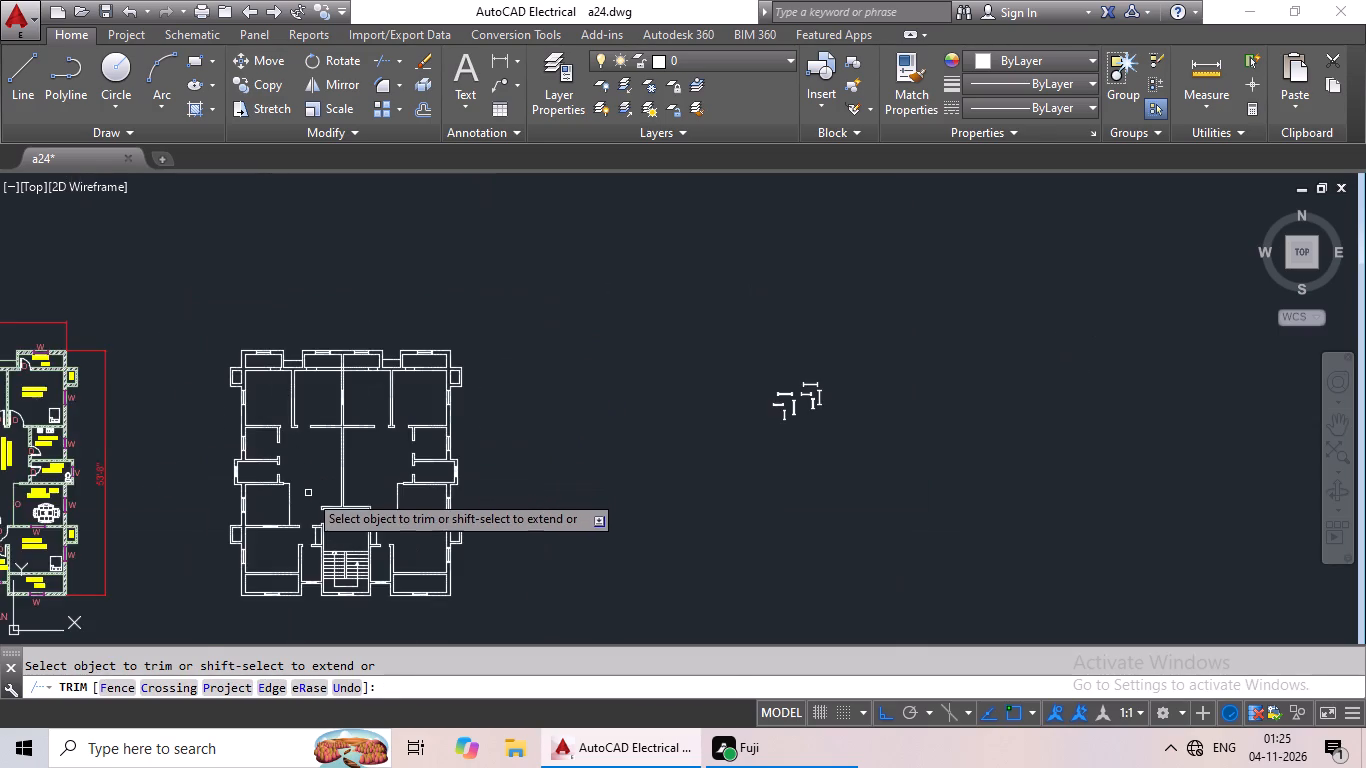
pyautogui.moveTo(310, 491); pyautogui.dragTo(390, 416, button='middle')
pyautogui.moveTo(708, 382); pyautogui.dragTo(564, 416, button='middle')
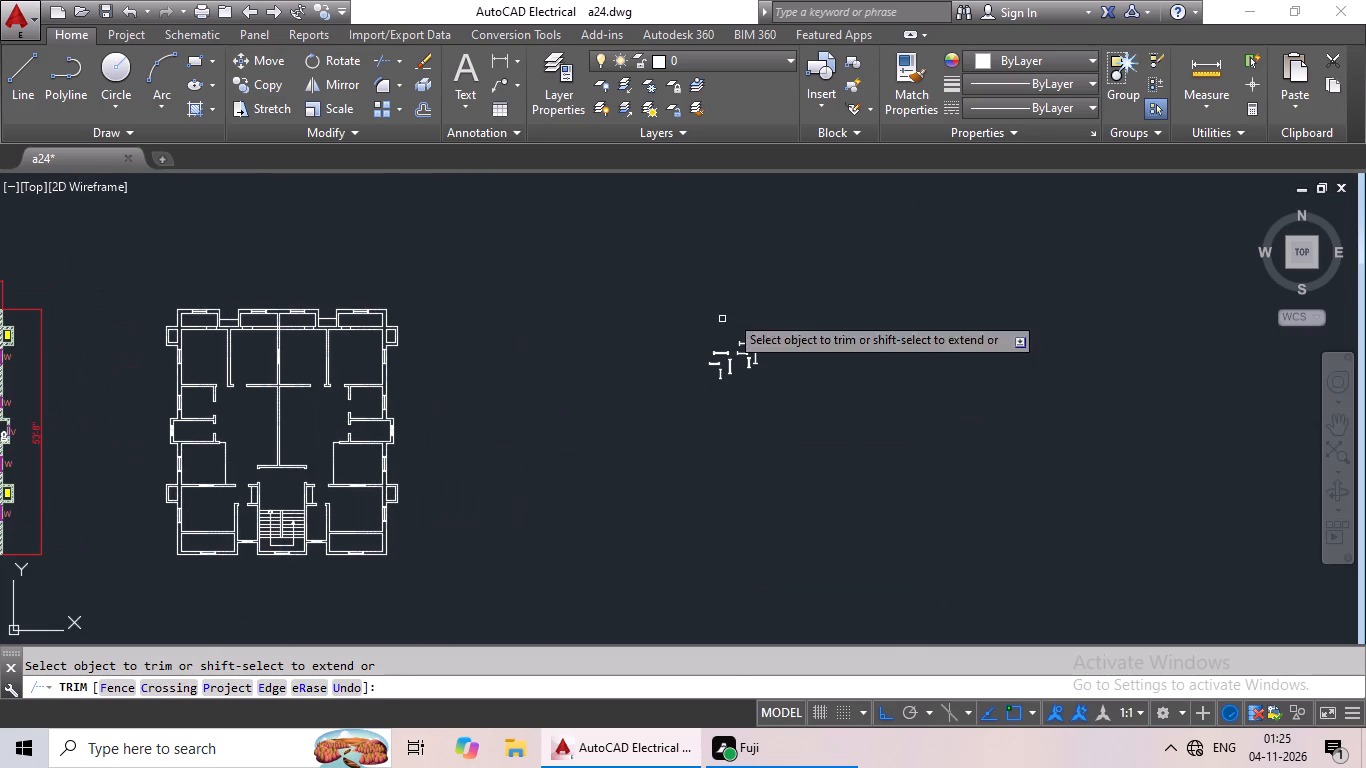
pyautogui.scroll(5, 335, 328)
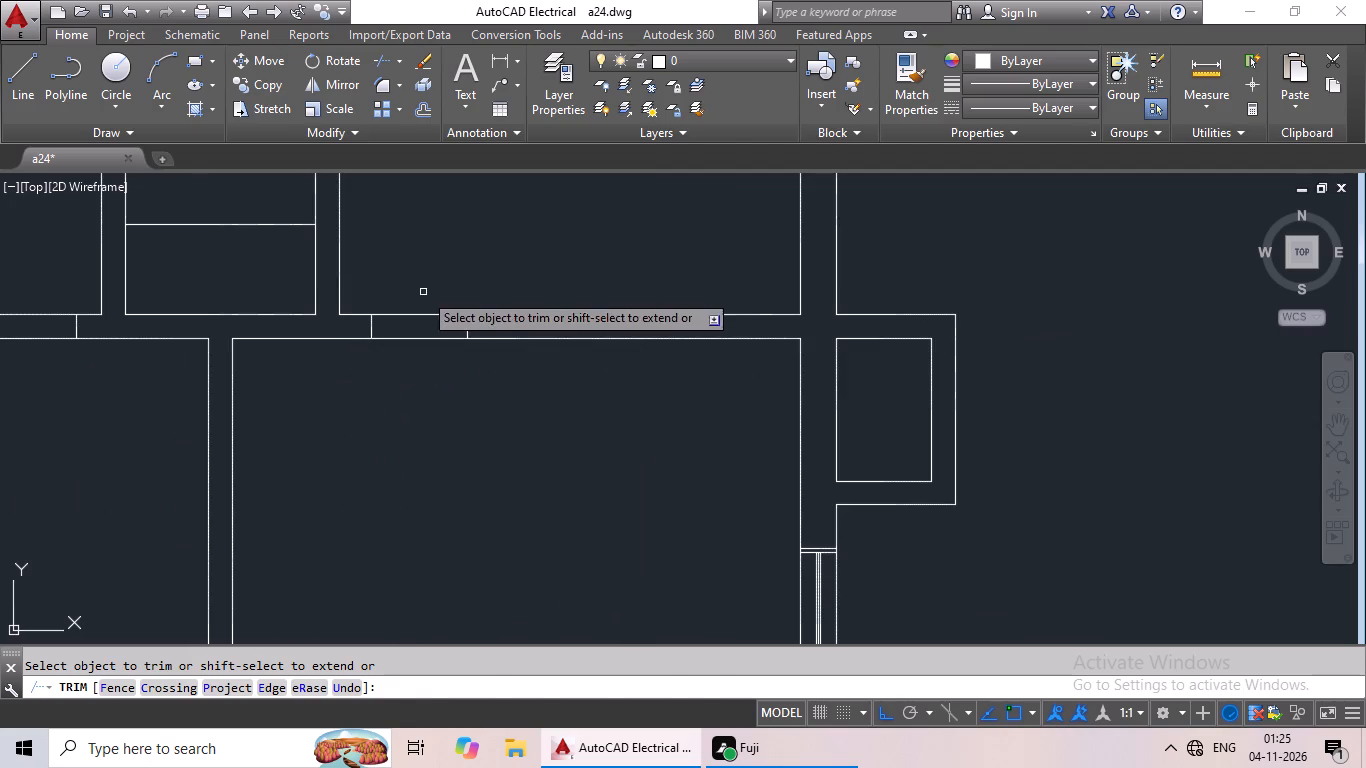
pyautogui.moveTo(435, 281); pyautogui.dragTo(413, 390)
pyautogui.click(413, 389)
pyautogui.scroll(-1, 428, 385)
pyautogui.moveTo(195, 324); pyautogui.dragTo(174, 369)
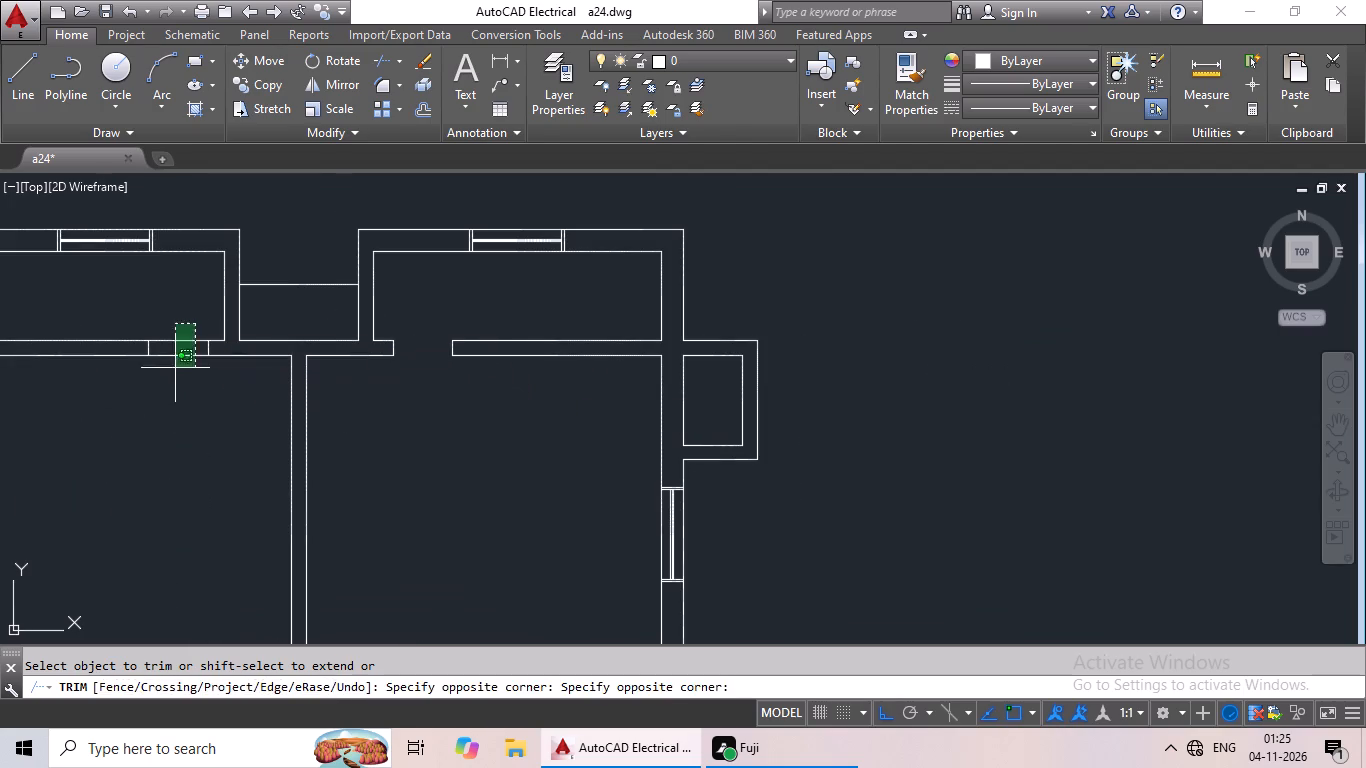
pyautogui.moveTo(174, 369); pyautogui.dragTo(173, 371)
pyautogui.click(173, 371)
pyautogui.moveTo(187, 389); pyautogui.dragTo(641, 389, button='middle')
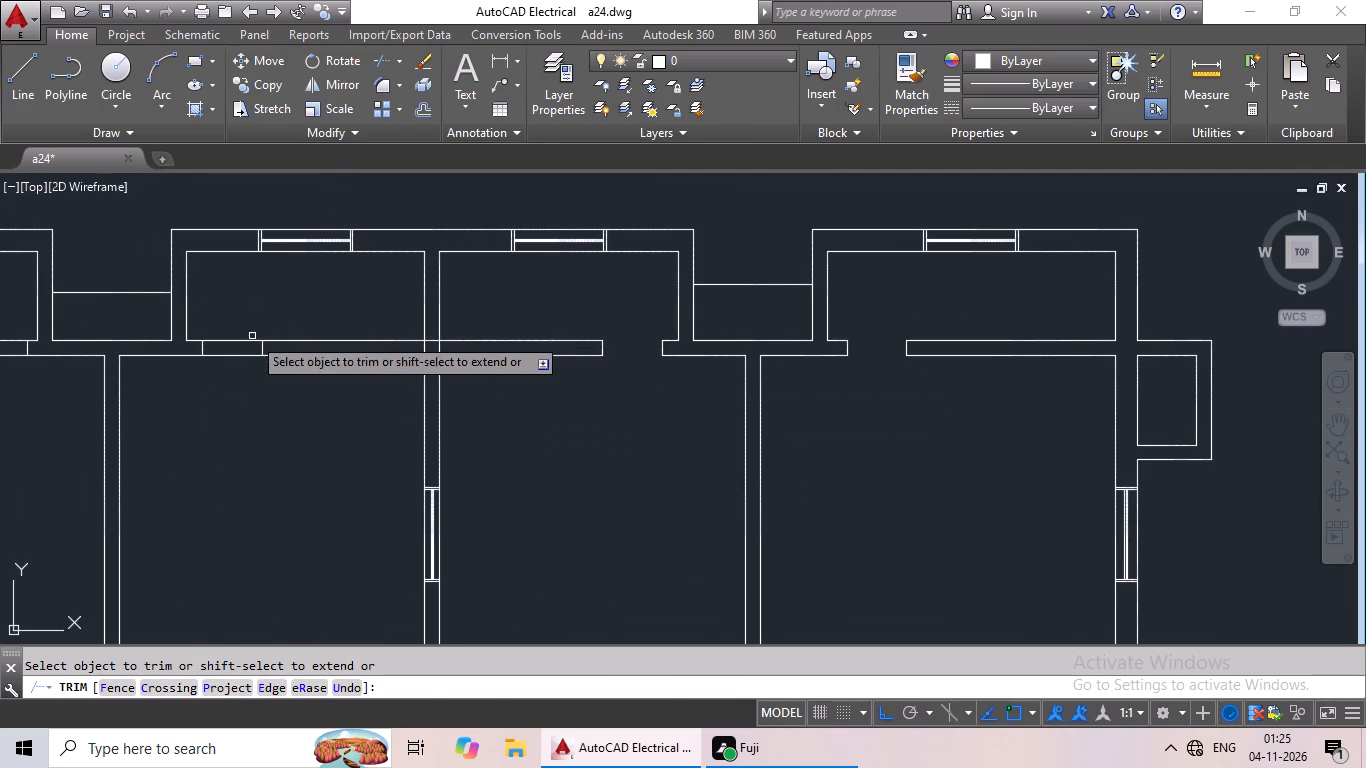
pyautogui.moveTo(246, 335); pyautogui.dragTo(223, 387)
pyautogui.click(223, 387)
pyautogui.moveTo(227, 387); pyautogui.dragTo(631, 379, button='middle')
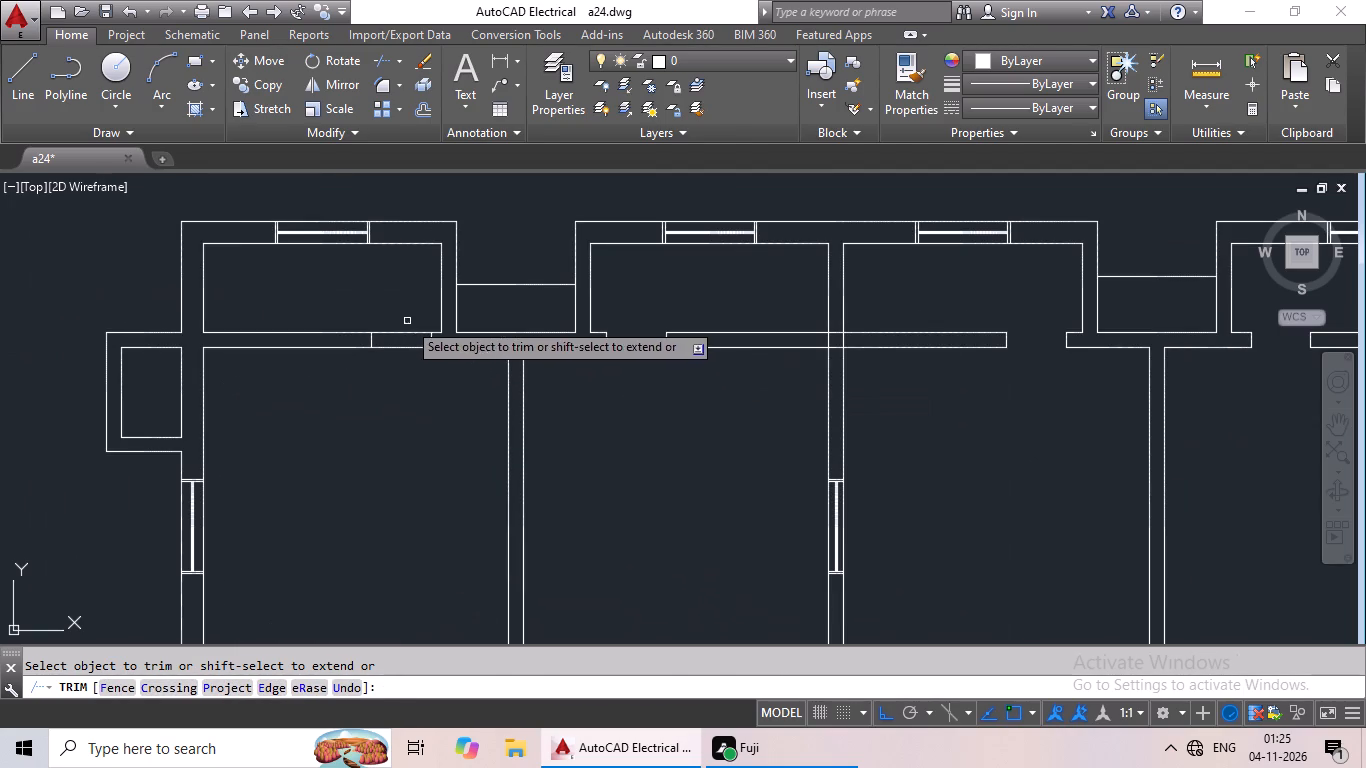
pyautogui.moveTo(407, 321); pyautogui.dragTo(392, 389)
pyautogui.click(392, 389)
pyautogui.scroll(-4, 435, 377)
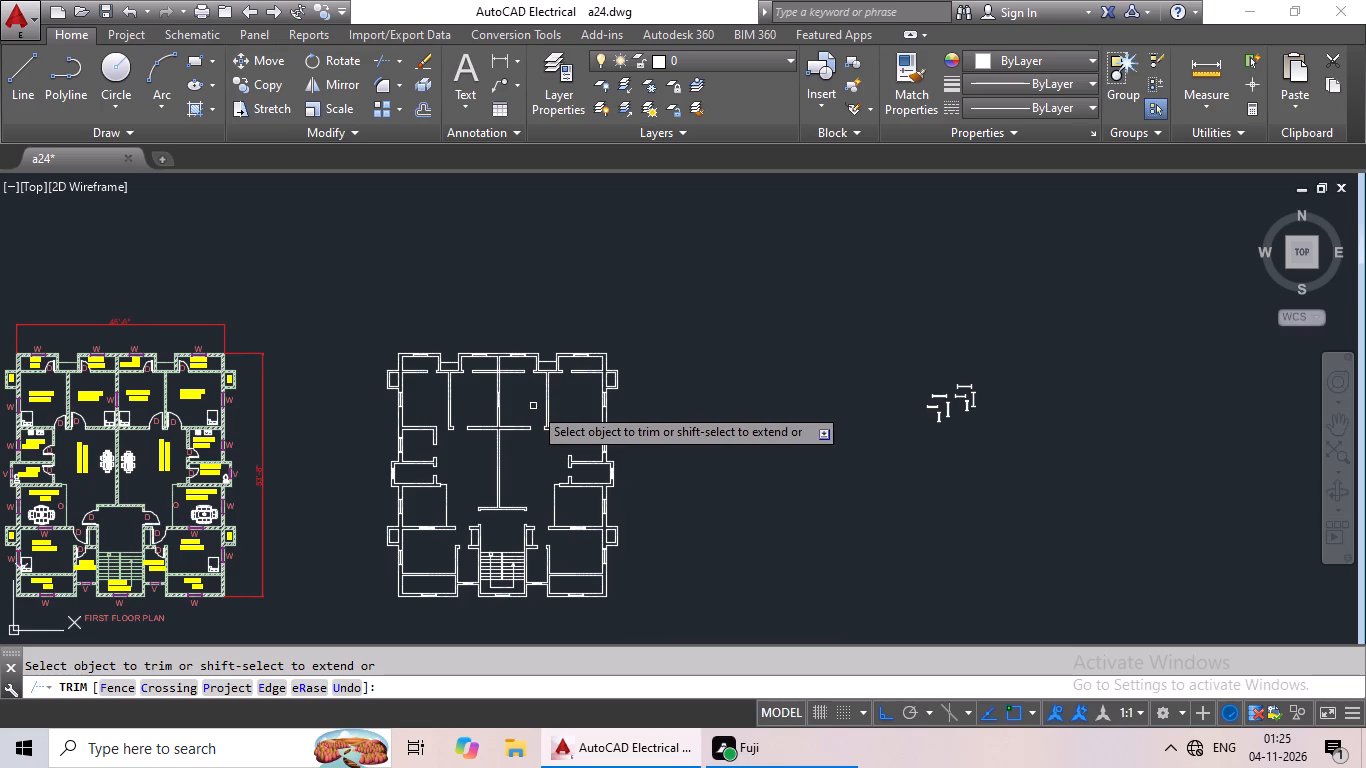
pyautogui.press('Escape')
pyautogui.press('Escape')
# Erase the group of stray linework lying away to the right of the floor plan.
pyautogui.moveTo(1025, 335); pyautogui.dragTo(1038, 428)
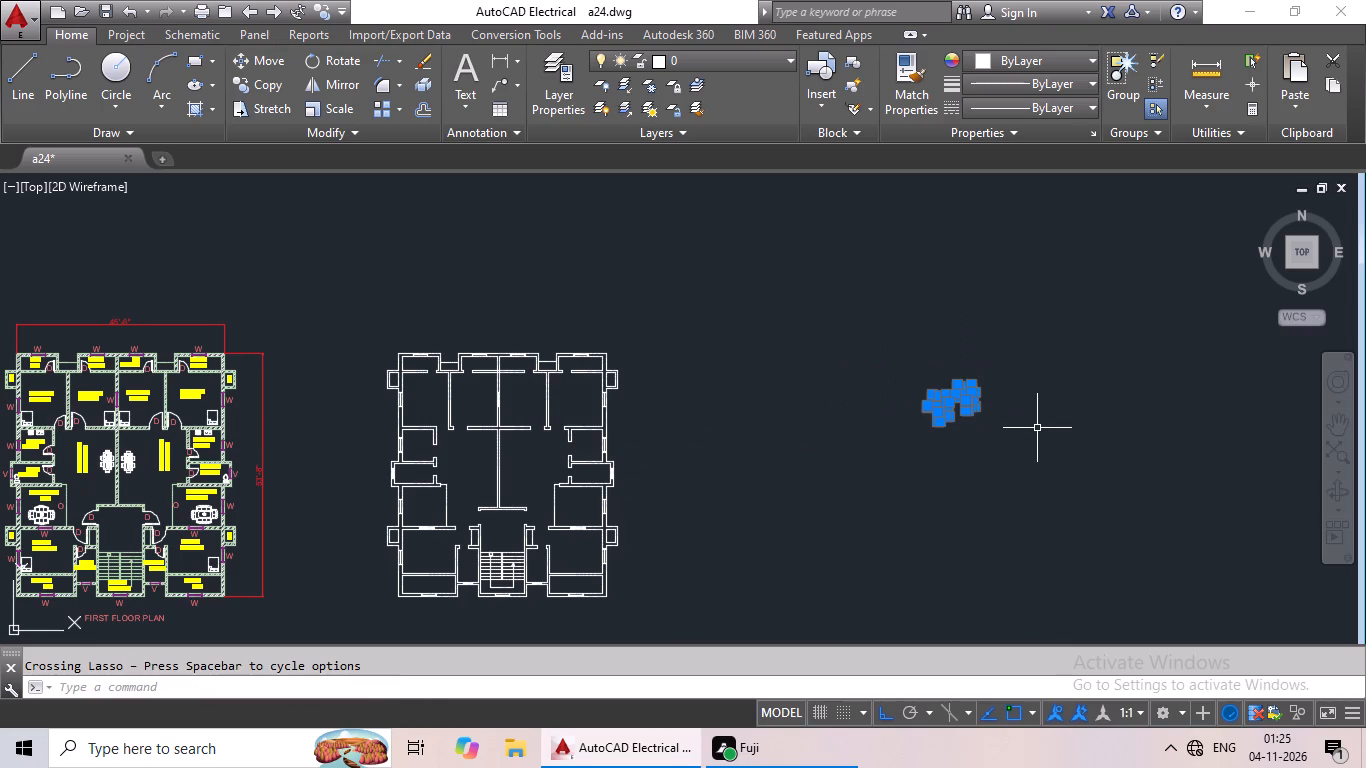
pyautogui.press('Delete')
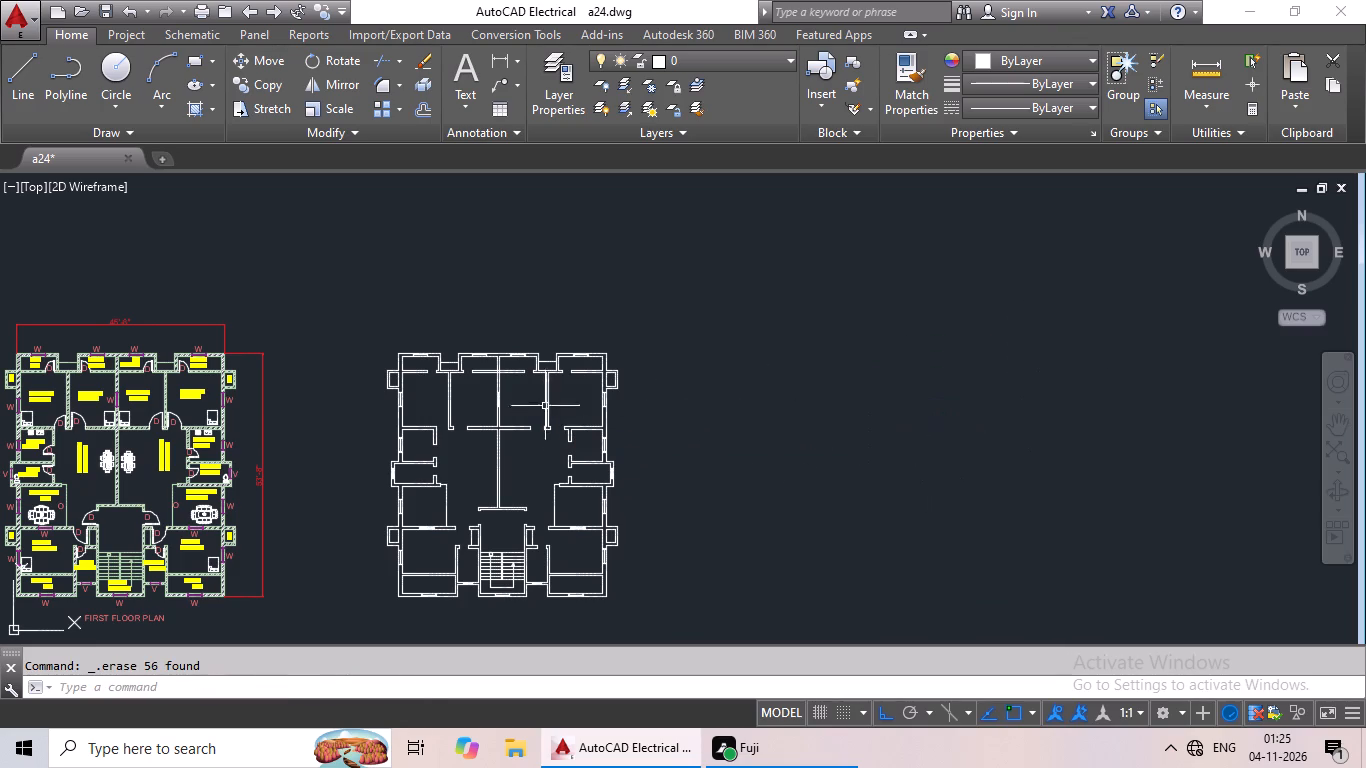
# Select the wall lines of the right-hand upper WC projection and the adjoining top wall of the far right-hand bedroom.
pyautogui.scroll(2, 576, 392)
pyautogui.scroll(-1, 578, 392)
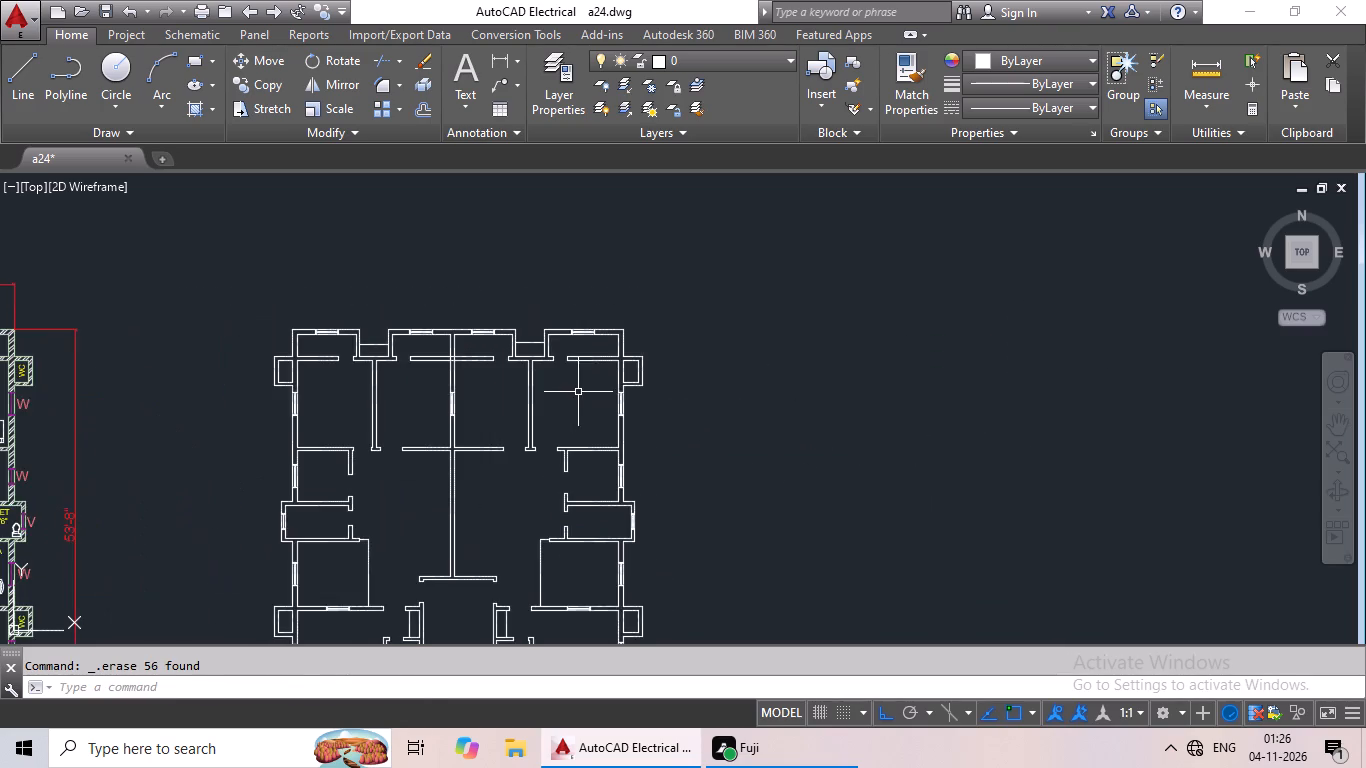
pyautogui.moveTo(578, 392); pyautogui.dragTo(575, 416, button='middle')
pyautogui.scroll(4, 599, 395)
pyautogui.moveTo(919, 222); pyautogui.dragTo(663, 478)
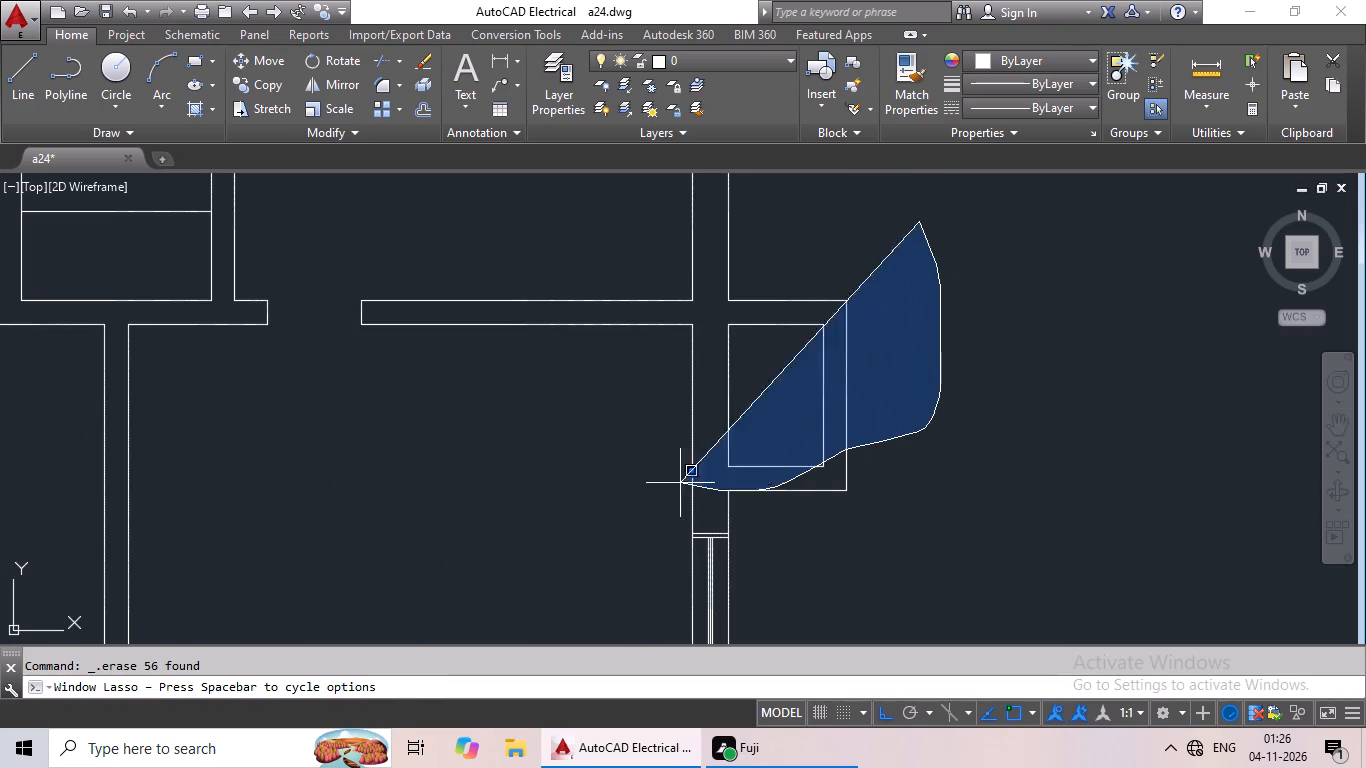
pyautogui.moveTo(663, 478); pyautogui.dragTo(465, 383)
pyautogui.moveTo(958, 262); pyautogui.dragTo(443, 349)
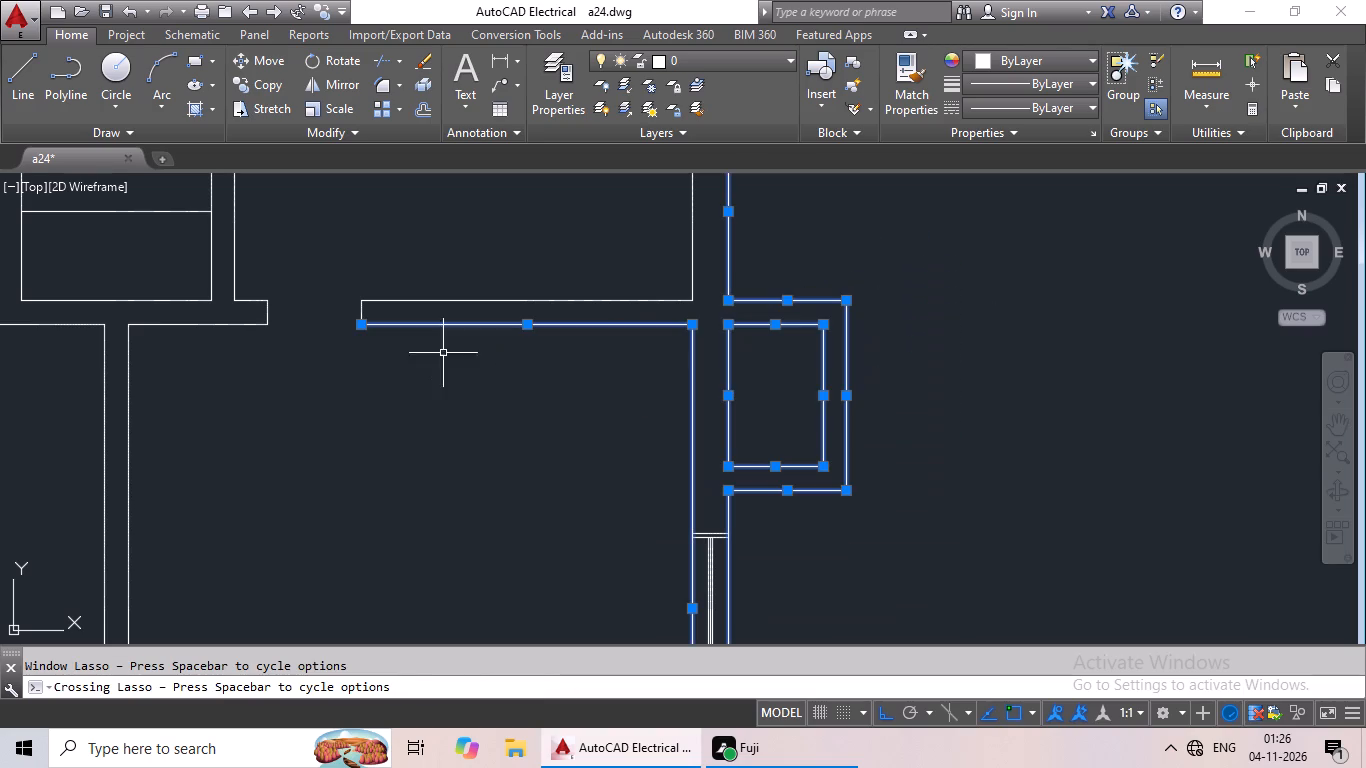
pyautogui.moveTo(578, 254); pyautogui.dragTo(542, 398)
# Add the outer and inner walls of the room above the far right-hand bedroom and the adjacent recess walls to the selection.
pyautogui.moveTo(565, 393); pyautogui.dragTo(892, 484, button='middle')
pyautogui.scroll(-1, 899, 484)
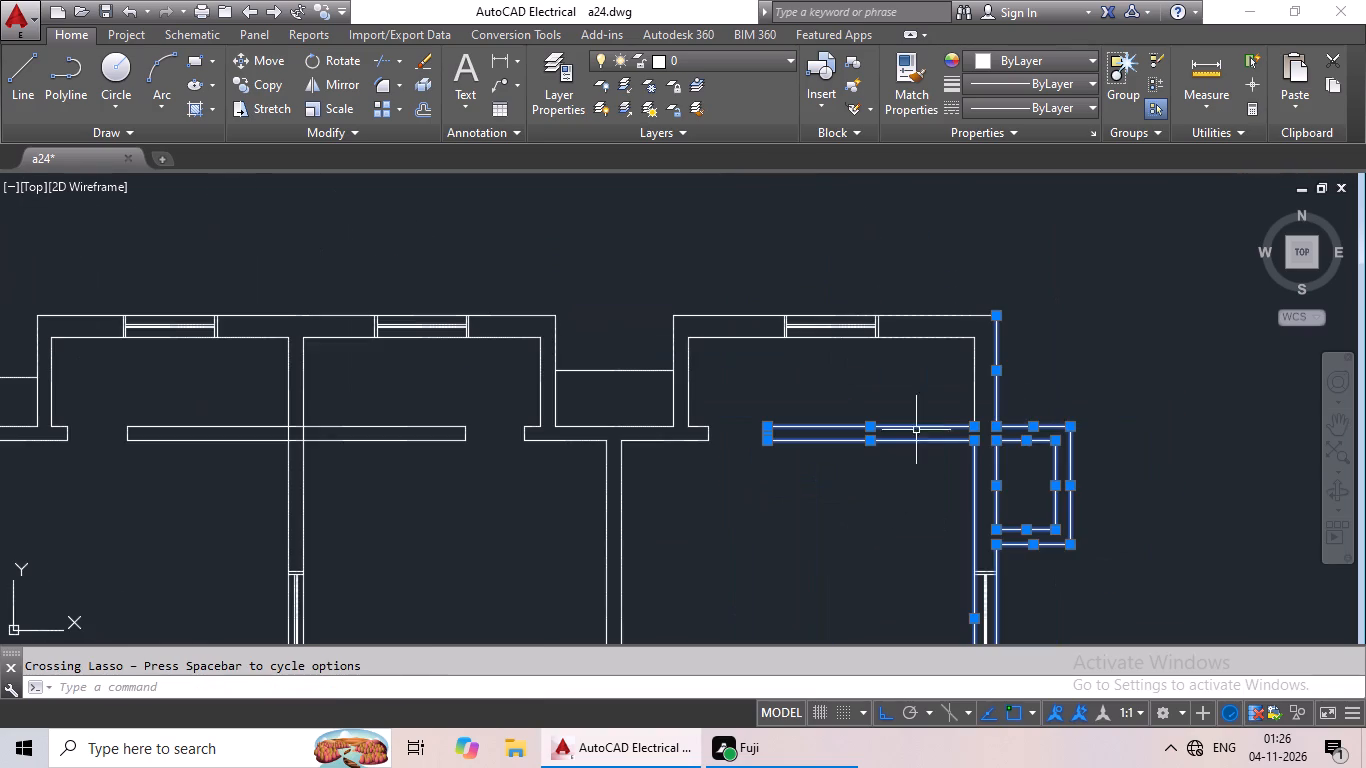
pyautogui.scroll(3, 952, 355)
pyautogui.moveTo(1232, 260); pyautogui.dragTo(792, 225)
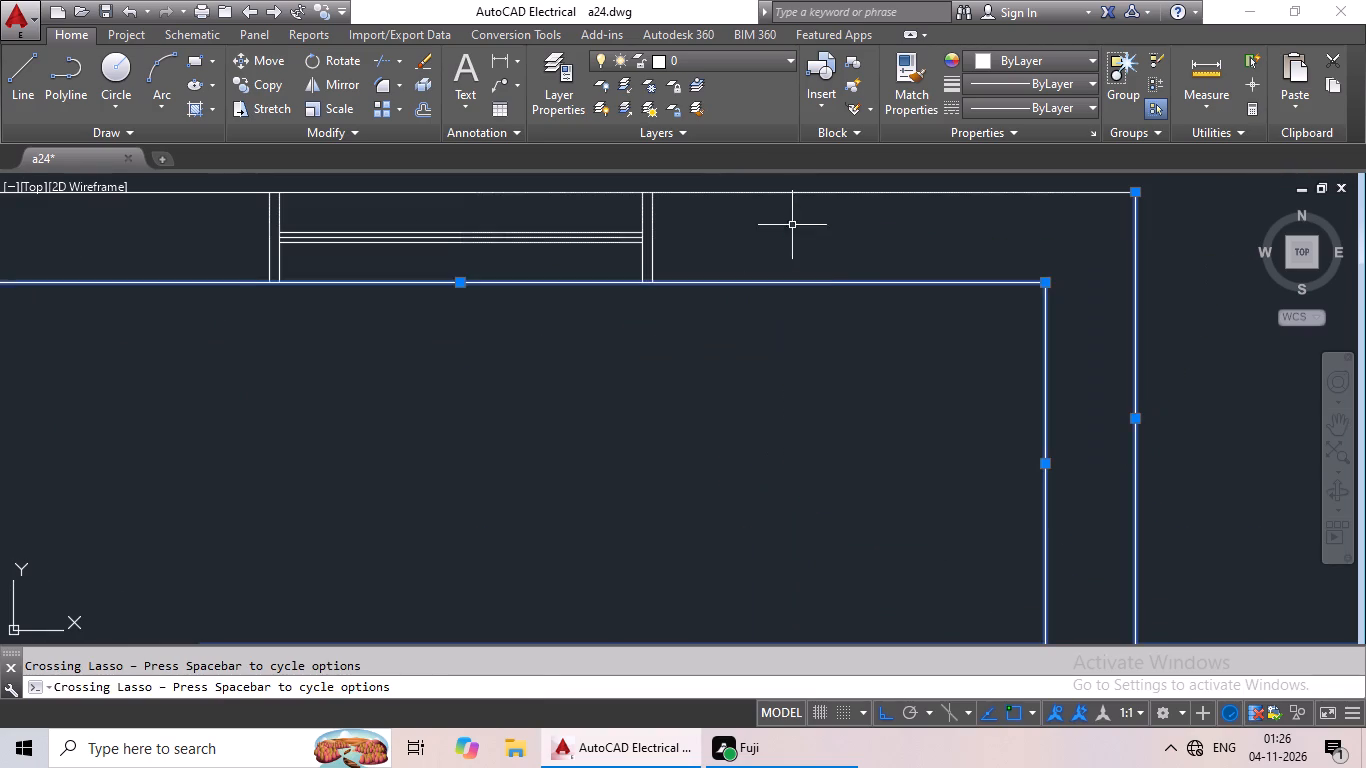
pyautogui.moveTo(859, 280); pyautogui.dragTo(748, 402, button='middle')
pyautogui.moveTo(858, 262); pyautogui.dragTo(560, 620)
pyautogui.scroll(-2, 648, 561)
pyautogui.moveTo(669, 552); pyautogui.dragTo(703, 522, button='middle')
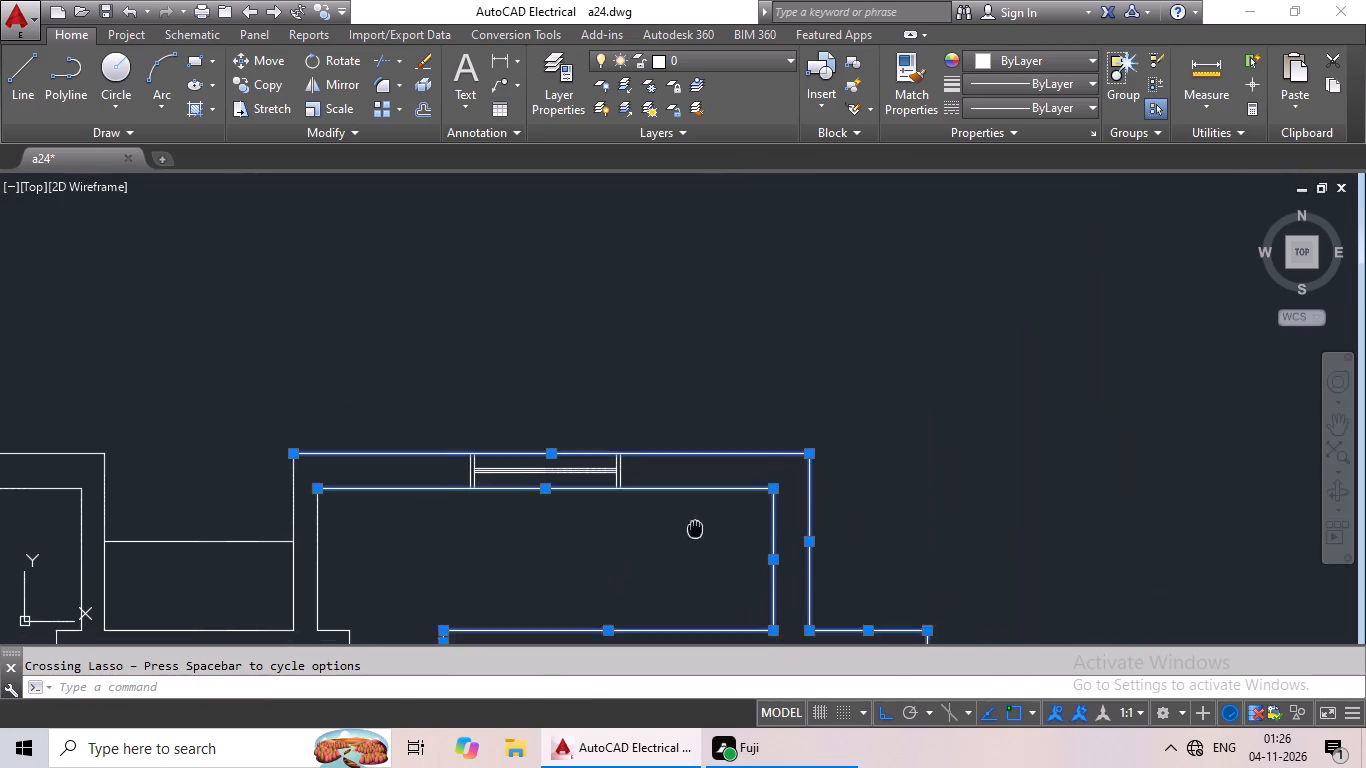
pyautogui.moveTo(703, 522); pyautogui.dragTo(860, 345, button='middle')
pyautogui.moveTo(666, 361); pyautogui.dragTo(203, 408)
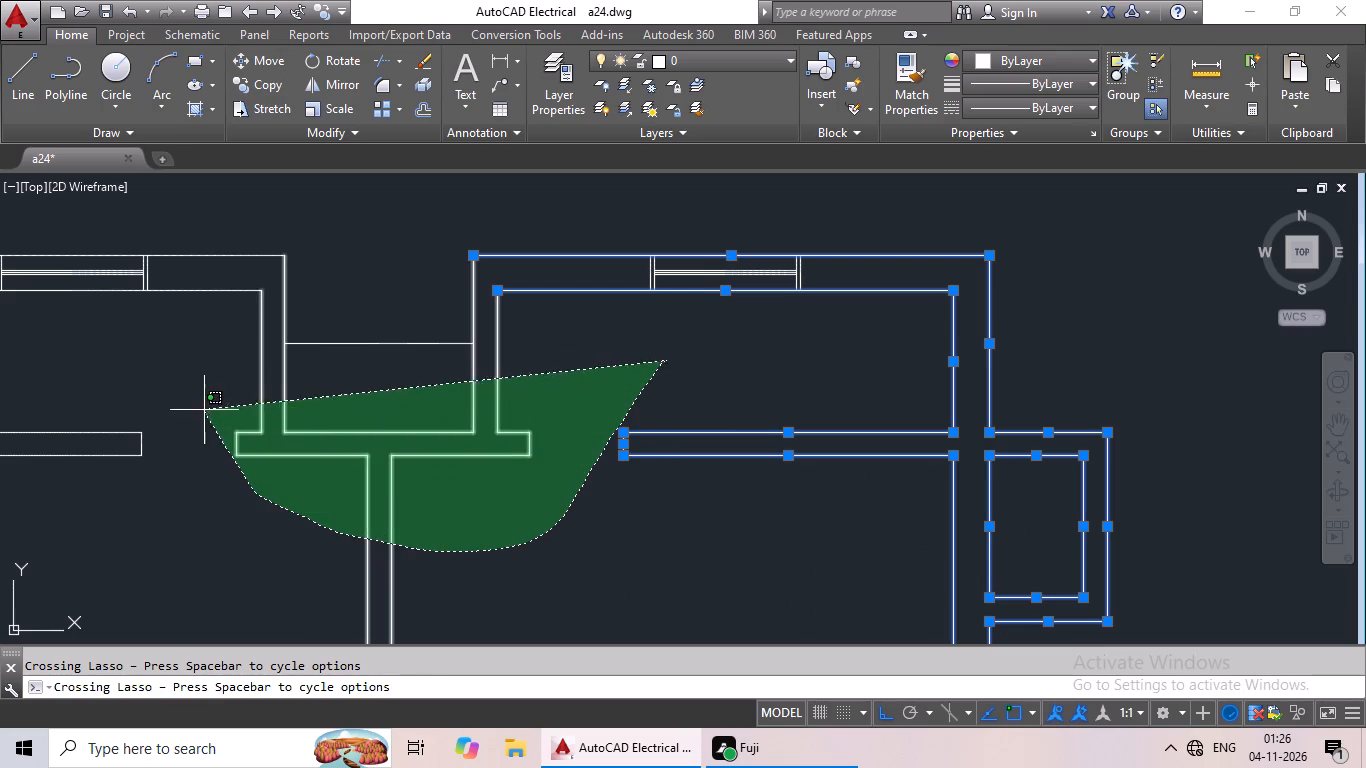
pyautogui.moveTo(203, 408); pyautogui.dragTo(216, 379)
pyautogui.moveTo(451, 317); pyautogui.dragTo(287, 393)
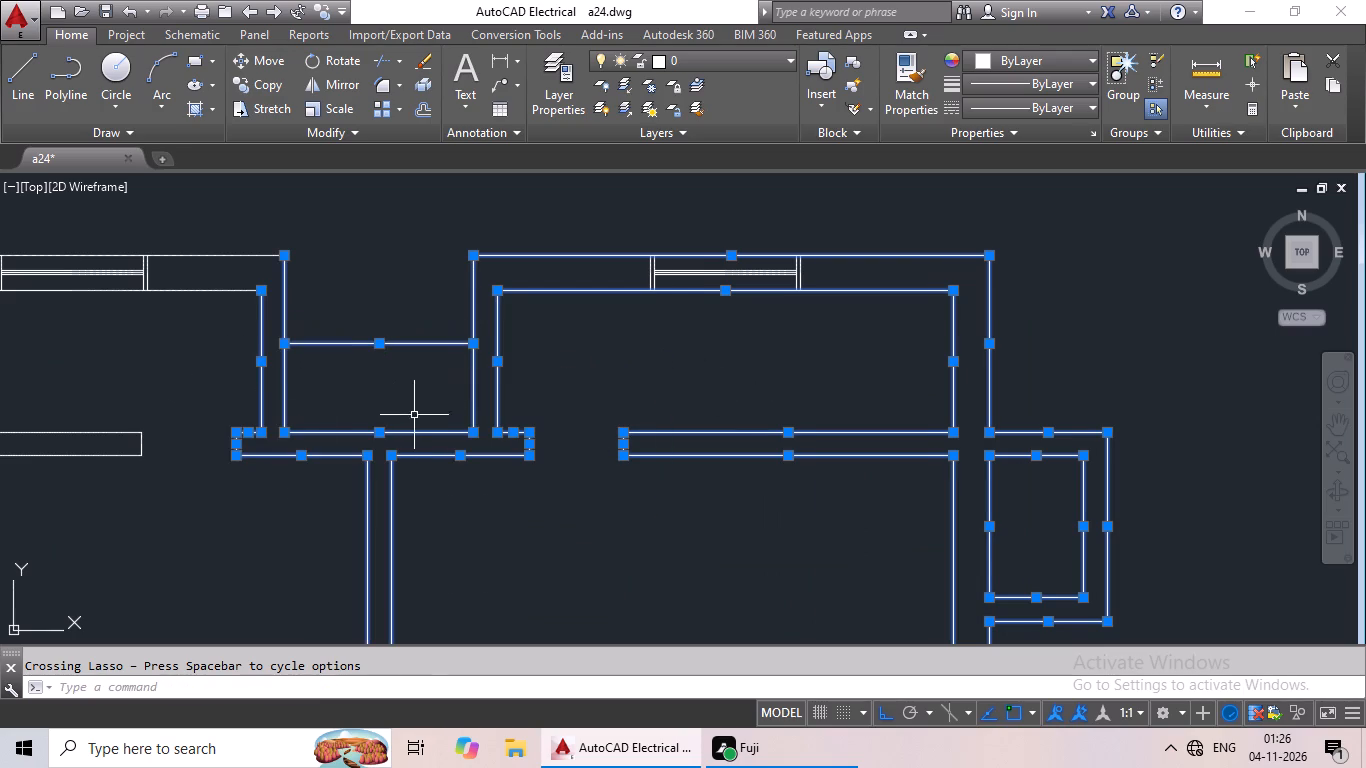
# Add the top-strip wall lines between the recess and the central party wall to the selection.
pyautogui.moveTo(414, 415); pyautogui.dragTo(738, 516, button='middle')
pyautogui.moveTo(622, 301); pyautogui.dragTo(226, 570)
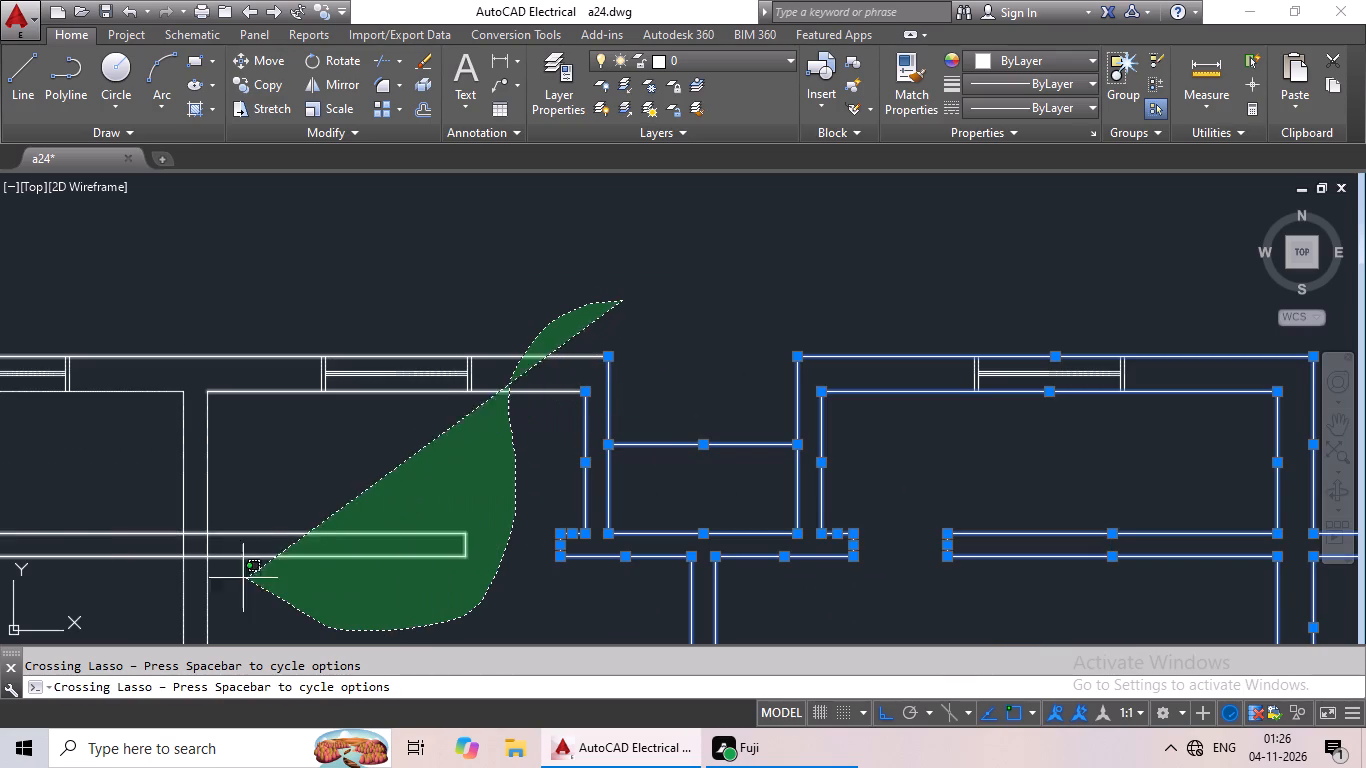
pyautogui.moveTo(226, 570); pyautogui.dragTo(96, 491)
pyautogui.scroll(-3, 255, 524)
pyautogui.moveTo(367, 559); pyautogui.dragTo(458, 503, button='middle')
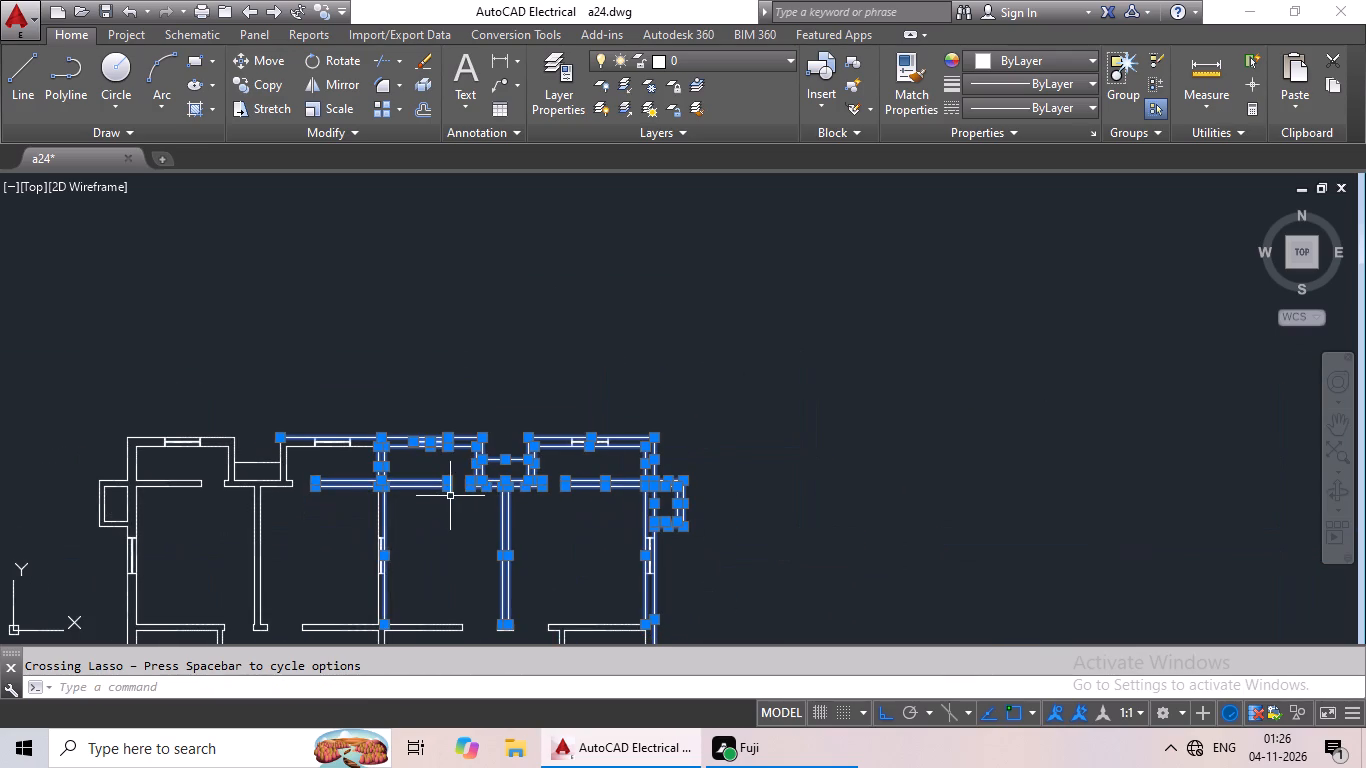
pyautogui.scroll(6, 379, 483)
pyautogui.scroll(-3, 423, 479)
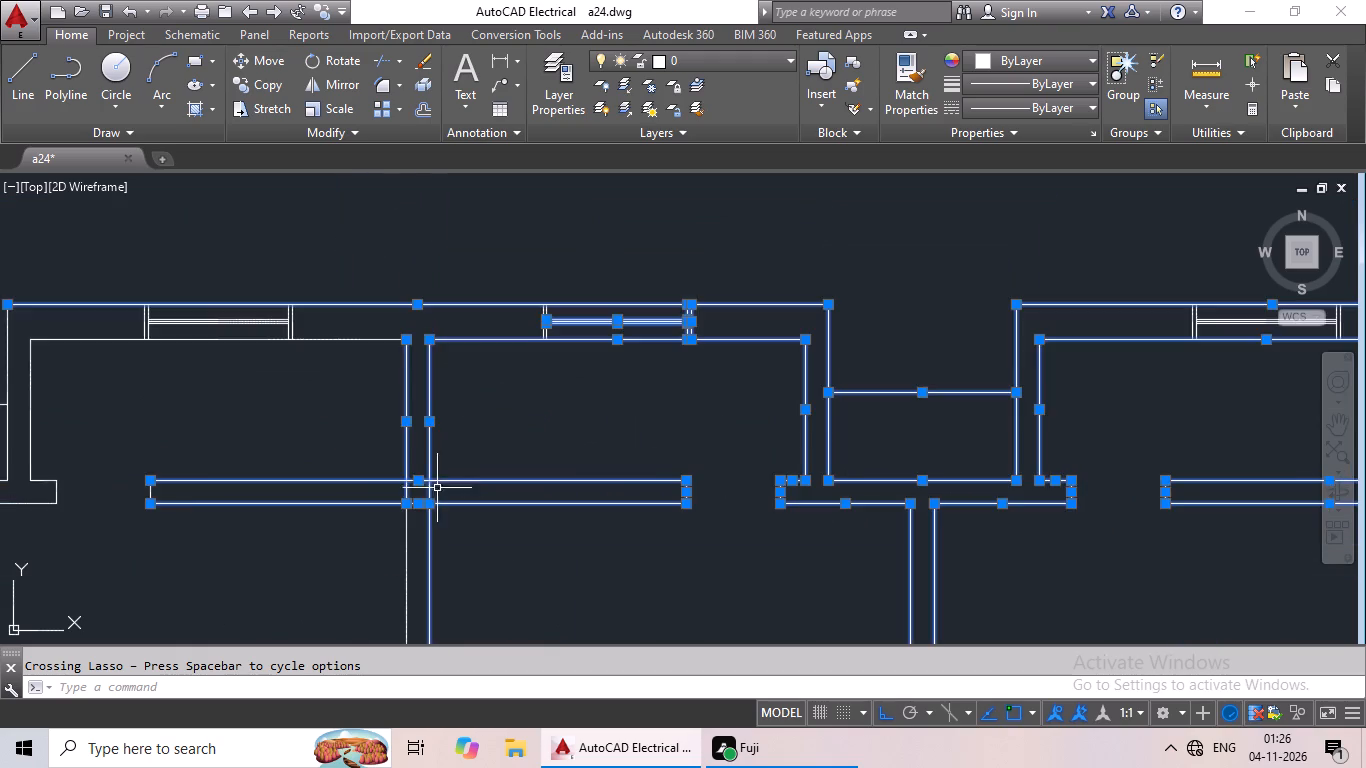
# Add the central party wall and the bottom walls of the two middle upper bedrooms to the selection.
pyautogui.scroll(-1, 497, 524)
pyautogui.moveTo(512, 547); pyautogui.dragTo(560, 430, button='middle')
pyautogui.scroll(-1, 573, 469)
pyautogui.moveTo(573, 473); pyautogui.dragTo(577, 436, button='middle')
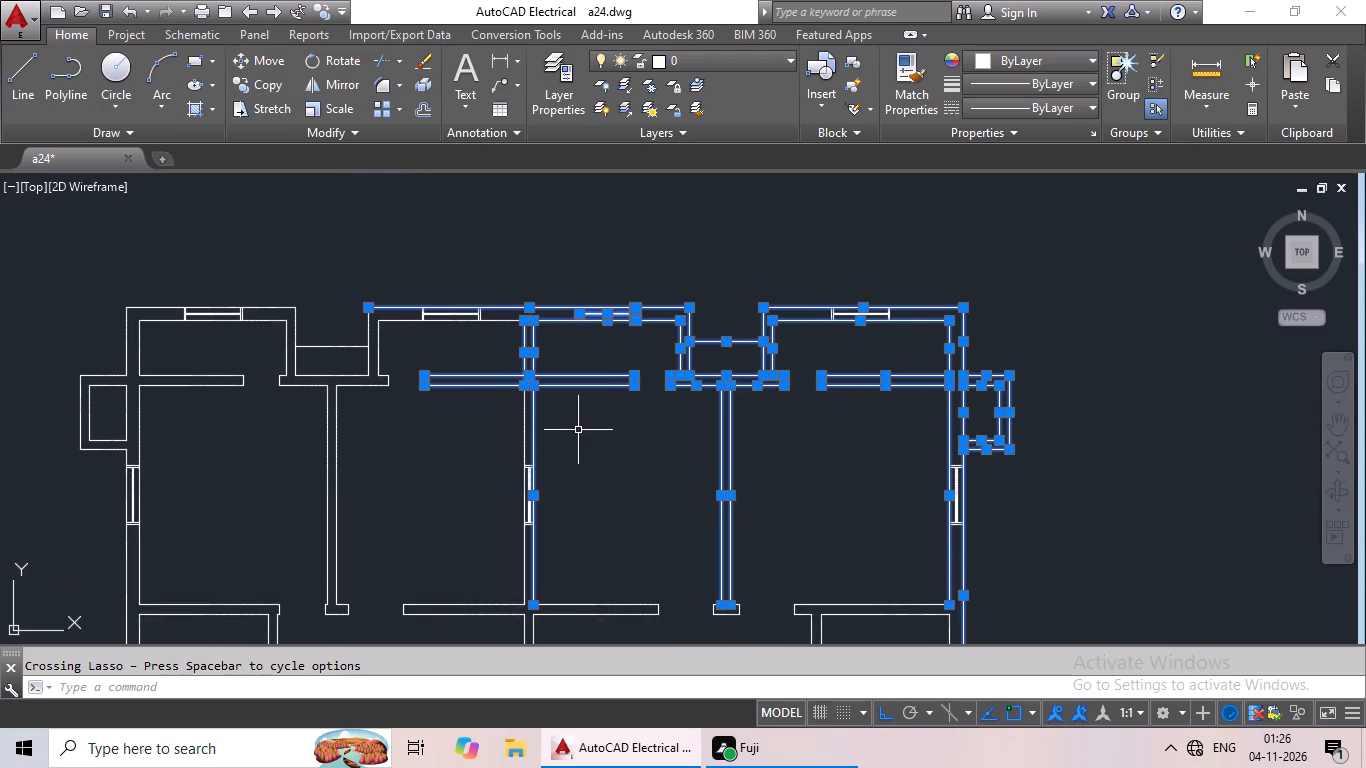
pyautogui.moveTo(578, 430); pyautogui.dragTo(441, 427)
pyautogui.moveTo(558, 478); pyautogui.dragTo(558, 376, button='middle')
pyautogui.moveTo(660, 443); pyautogui.dragTo(676, 519)
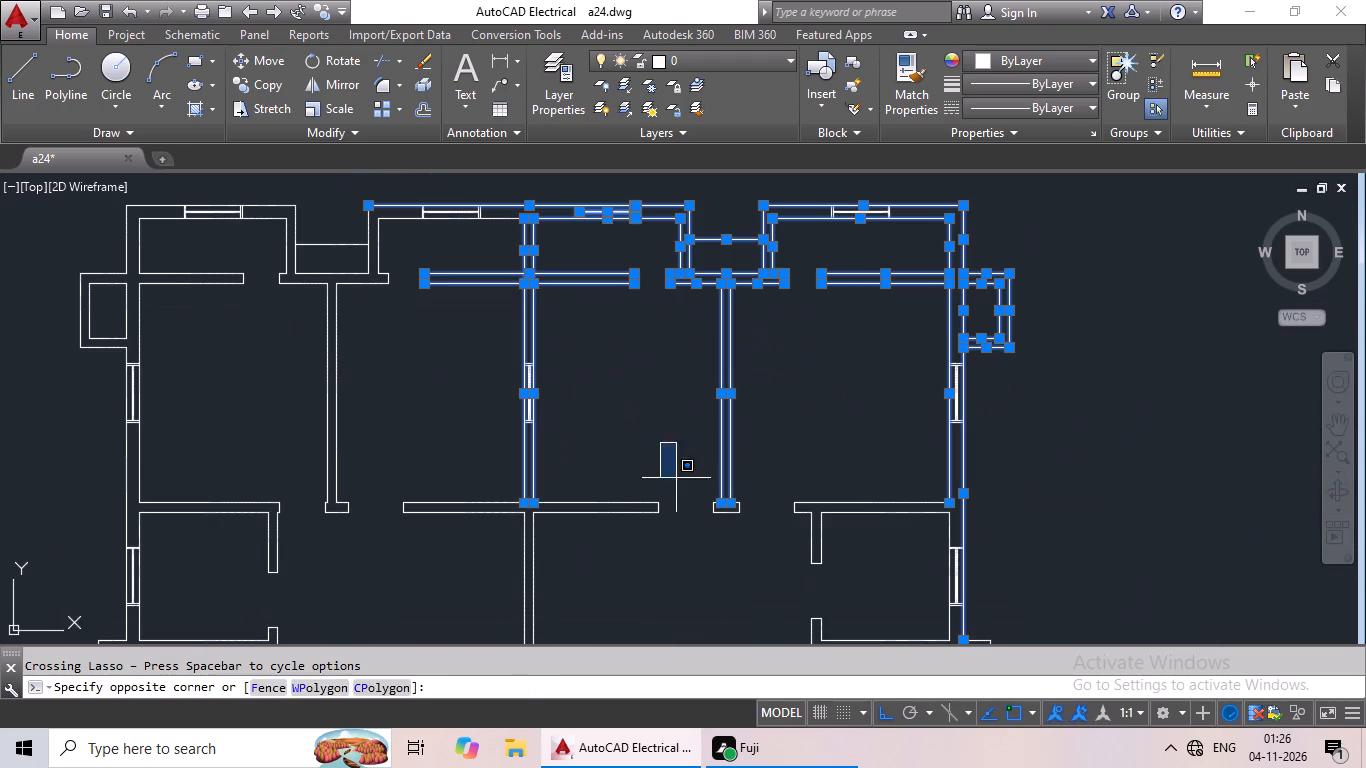
pyautogui.moveTo(676, 519); pyautogui.dragTo(380, 438)
pyautogui.moveTo(651, 564); pyautogui.dragTo(429, 565)
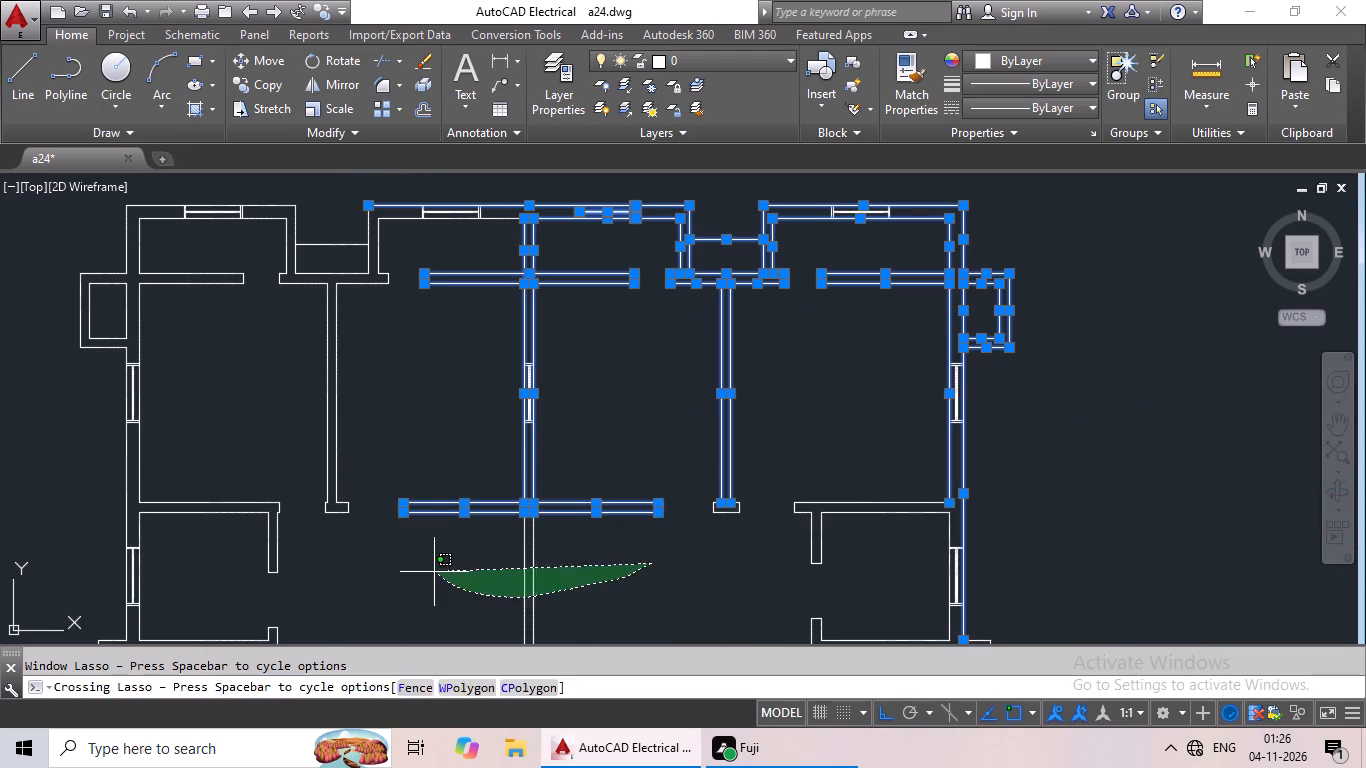
pyautogui.moveTo(429, 565); pyautogui.dragTo(427, 545)
# Add the right-hand unit's kitchen and toilet walls, the dining edge line and the dining outer wall to the selection.
pyautogui.moveTo(848, 444); pyautogui.dragTo(678, 509)
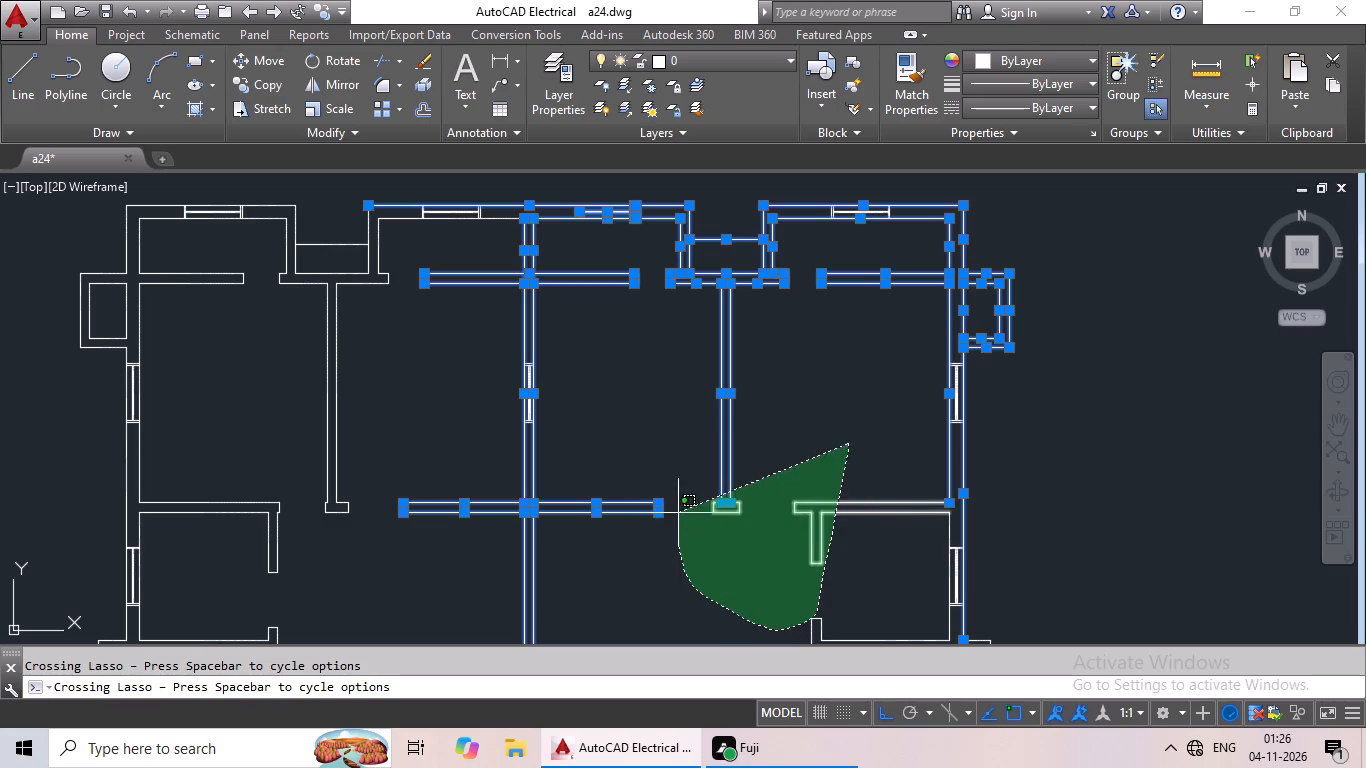
pyautogui.moveTo(678, 509); pyautogui.dragTo(678, 472)
pyautogui.moveTo(831, 554); pyautogui.dragTo(721, 422, button='middle')
pyautogui.moveTo(746, 450); pyautogui.dragTo(633, 552)
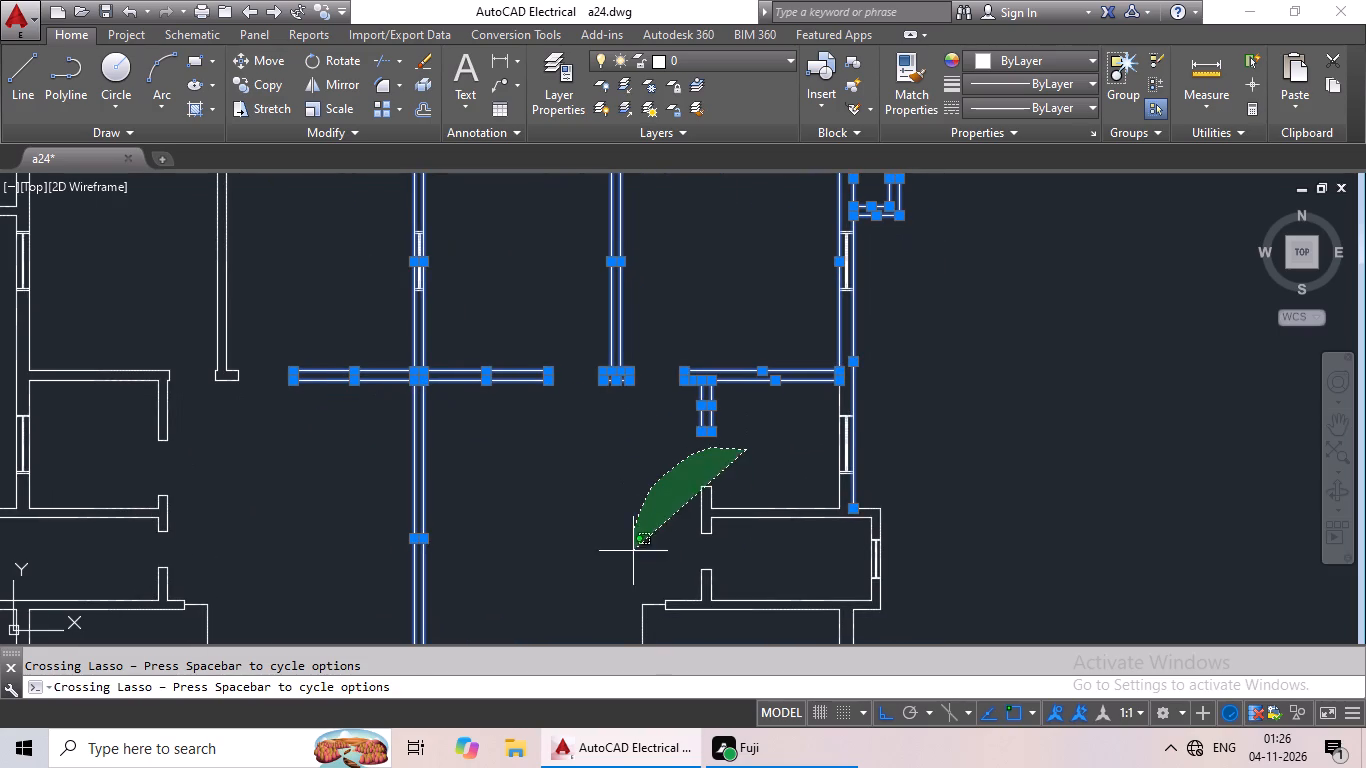
pyautogui.moveTo(633, 552); pyautogui.dragTo(844, 601)
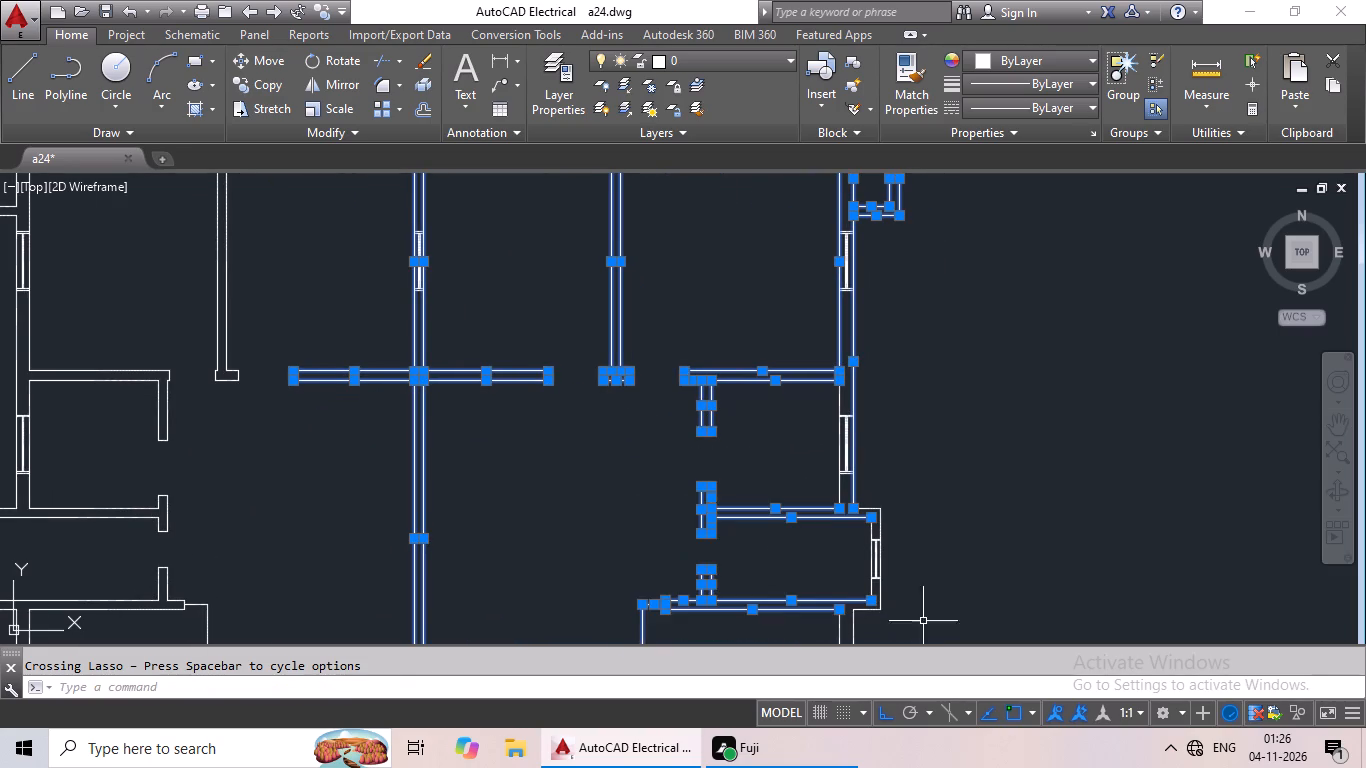
pyautogui.moveTo(924, 618); pyautogui.dragTo(930, 438, button='middle')
pyautogui.moveTo(967, 439); pyautogui.dragTo(822, 577)
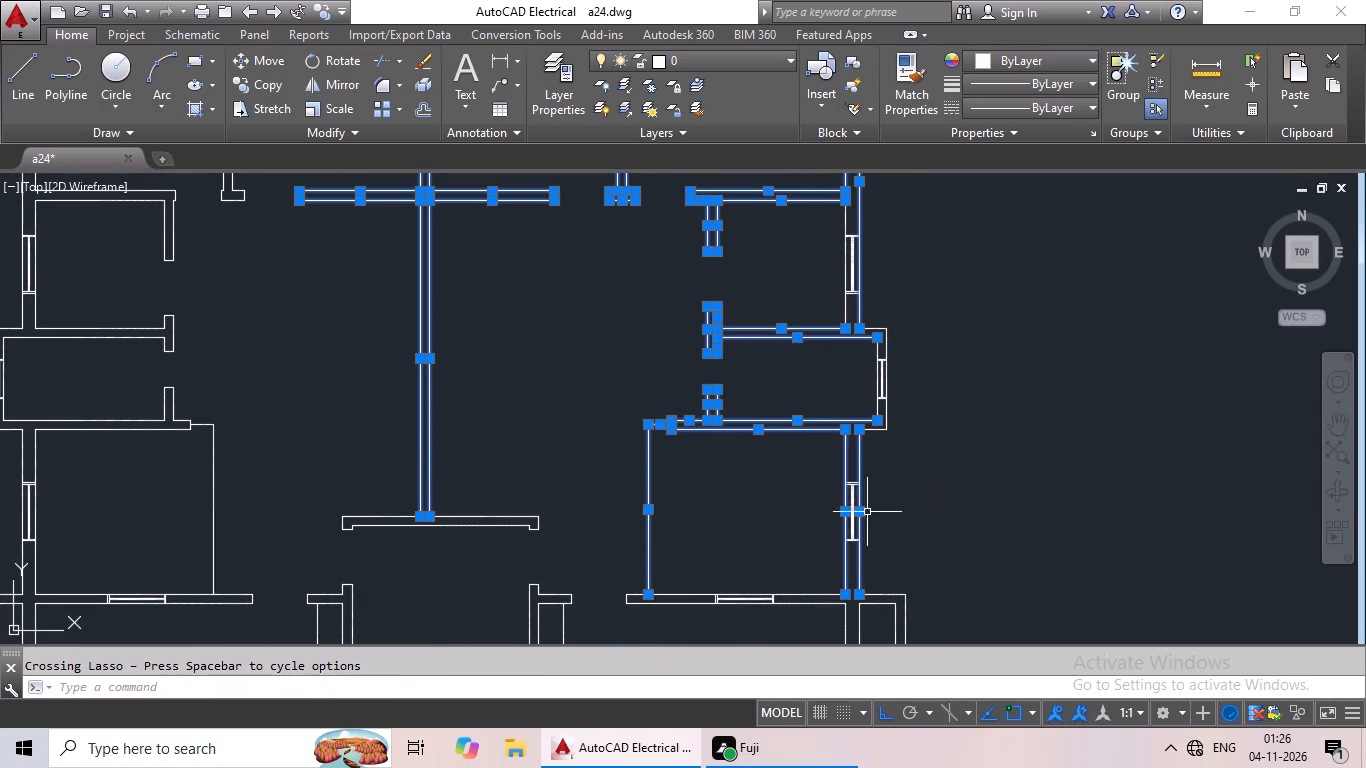
# Add the remaining outer walls of the right-hand toilet projection and kitchen to the selection.
pyautogui.moveTo(919, 464); pyautogui.dragTo(841, 560, button='middle')
pyautogui.scroll(5, 825, 446)
pyautogui.moveTo(835, 336); pyautogui.dragTo(209, 438)
pyautogui.moveTo(587, 204); pyautogui.dragTo(408, 593)
pyautogui.moveTo(478, 587); pyautogui.dragTo(857, 560, button='middle')
pyautogui.scroll(-2, 857, 560)
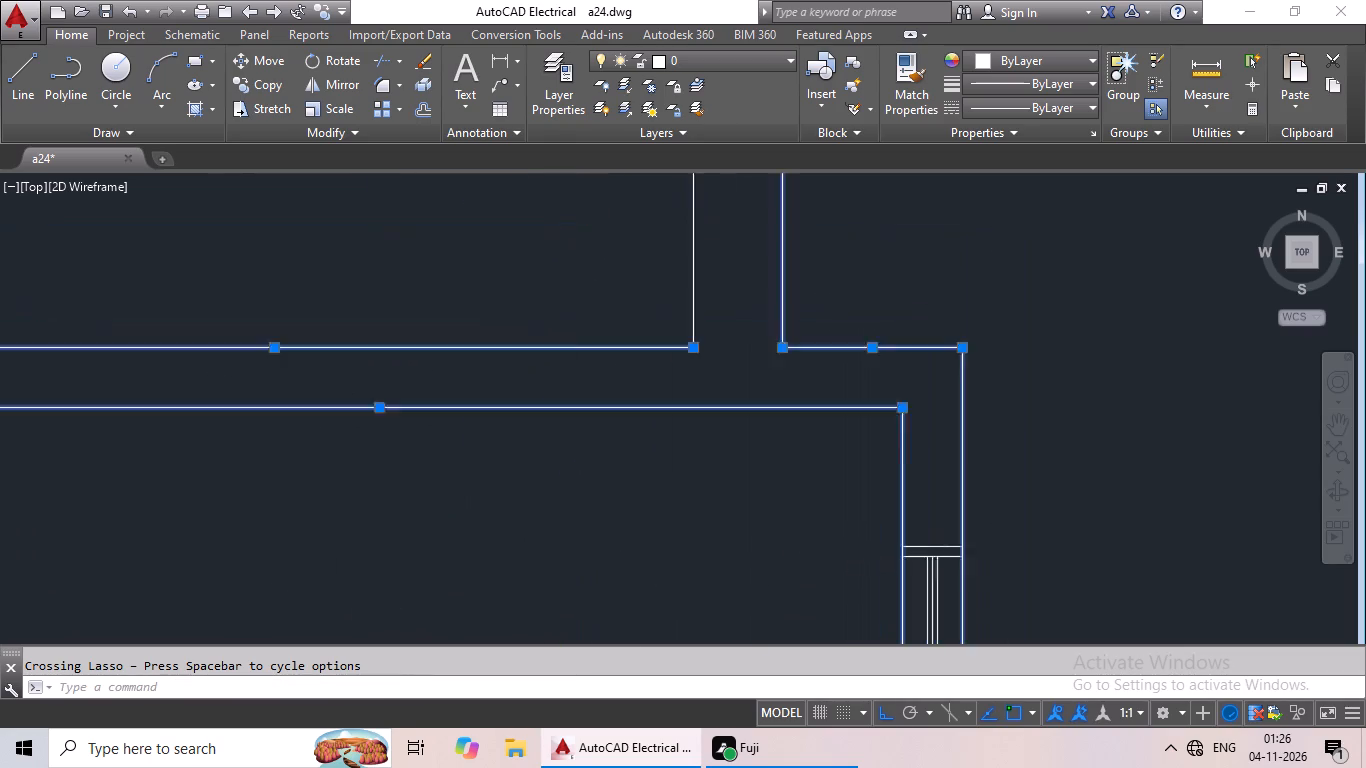
pyautogui.moveTo(785, 503); pyautogui.dragTo(723, 604, button='middle')
pyautogui.moveTo(849, 448); pyautogui.dragTo(610, 482)
pyautogui.click(607, 489)
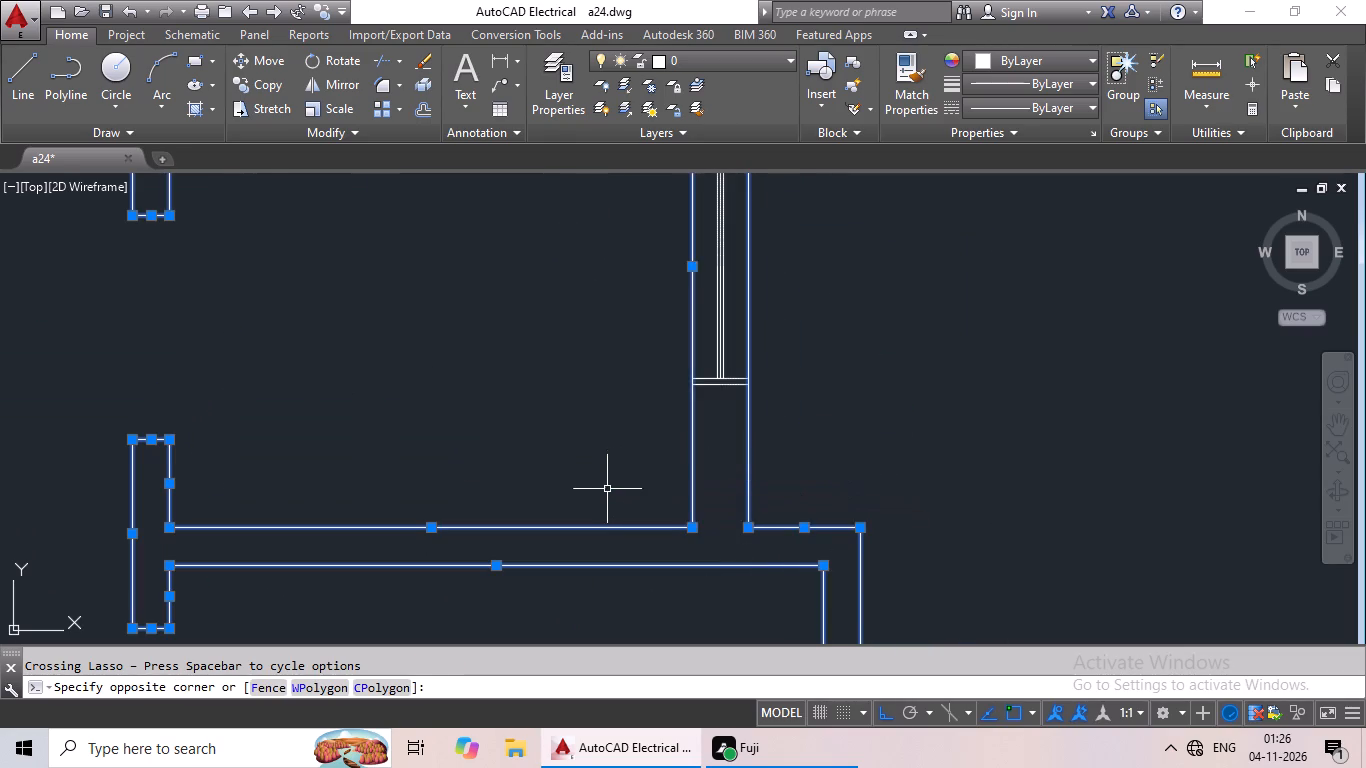
# Add the left-hand unit's kitchen and toilet dining-side walls and the short bedroom wall stub to the selection.
pyautogui.scroll(-4, 616, 487)
pyautogui.scroll(4, 544, 387)
pyautogui.moveTo(580, 448); pyautogui.dragTo(845, 749, button='middle')
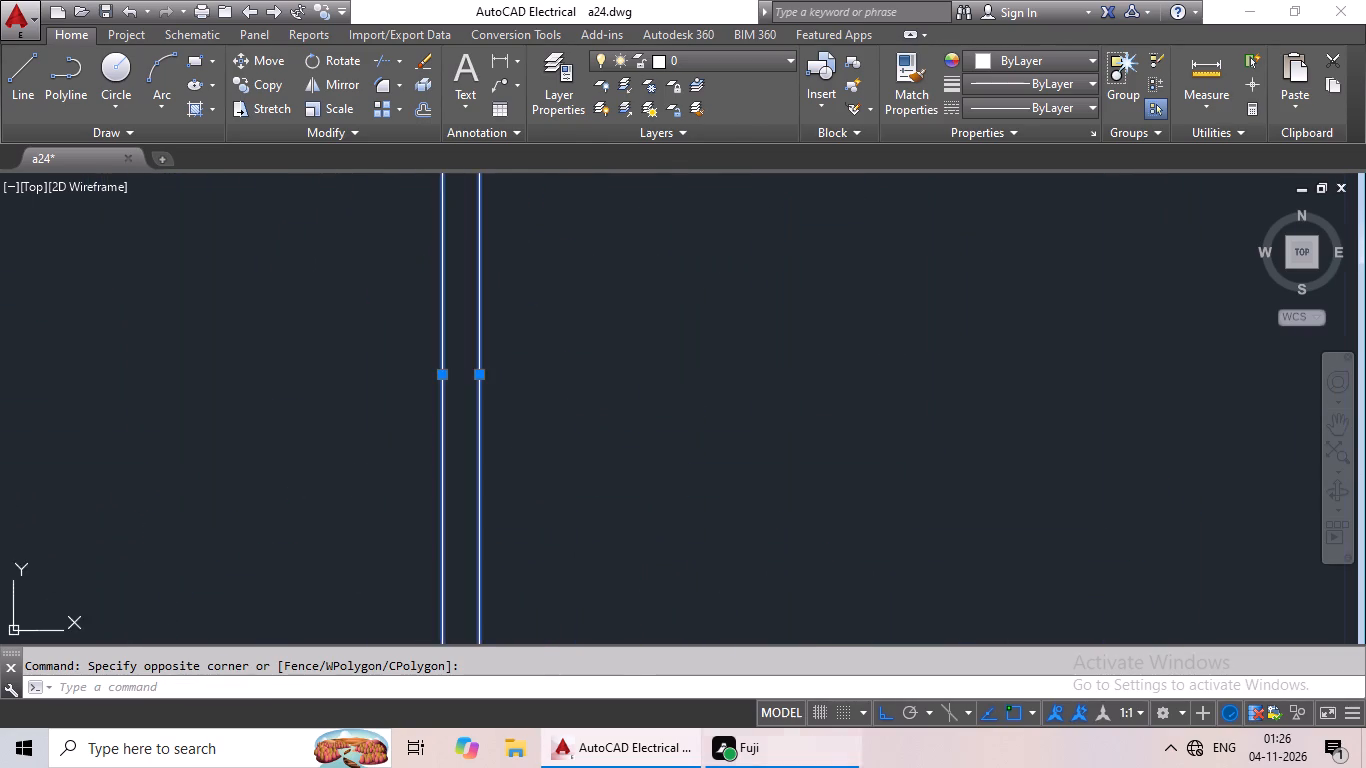
pyautogui.scroll(-1, 804, 531)
pyautogui.moveTo(821, 516); pyautogui.dragTo(786, 714, button='middle')
pyautogui.scroll(4, 758, 351)
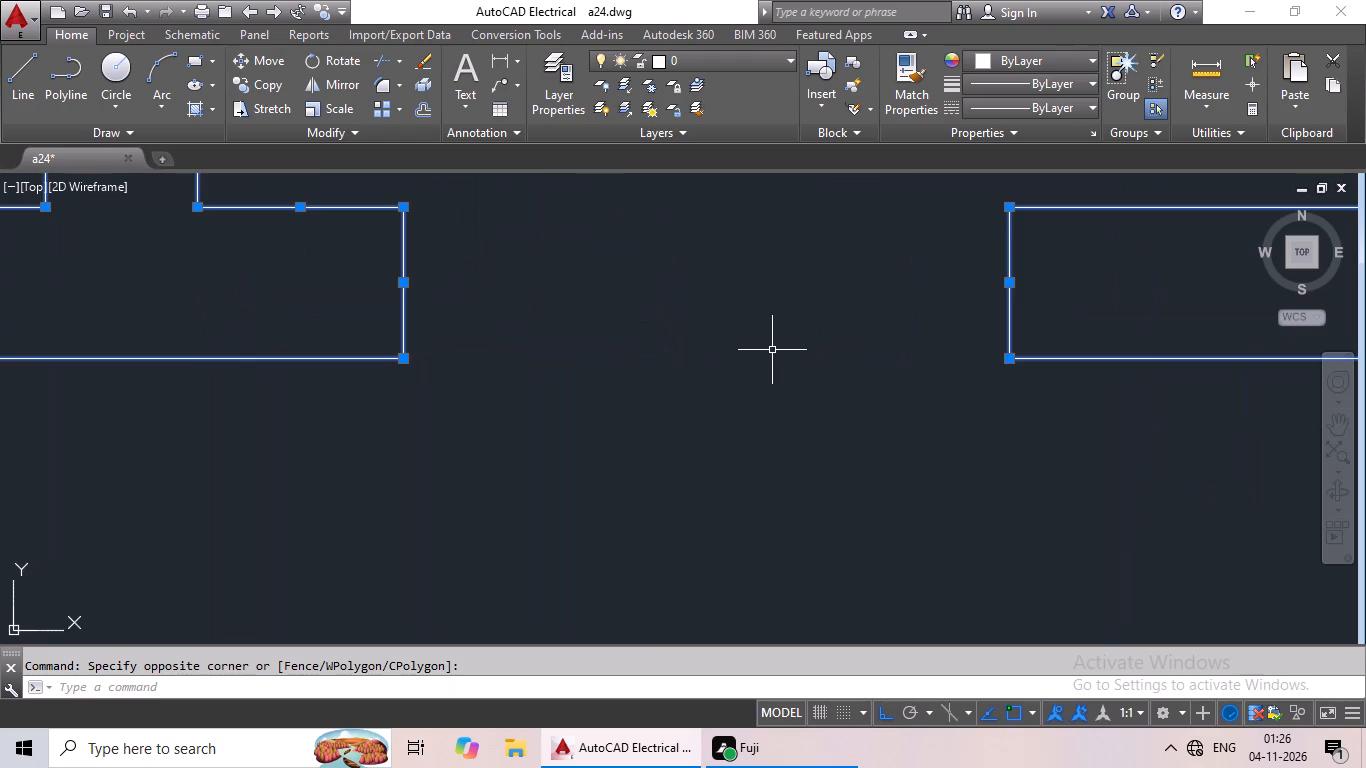
pyautogui.scroll(-5, 775, 350)
pyautogui.scroll(-1, 814, 427)
pyautogui.moveTo(799, 458); pyautogui.dragTo(841, 357, button='middle')
pyautogui.moveTo(771, 461); pyautogui.dragTo(826, 320, button='middle')
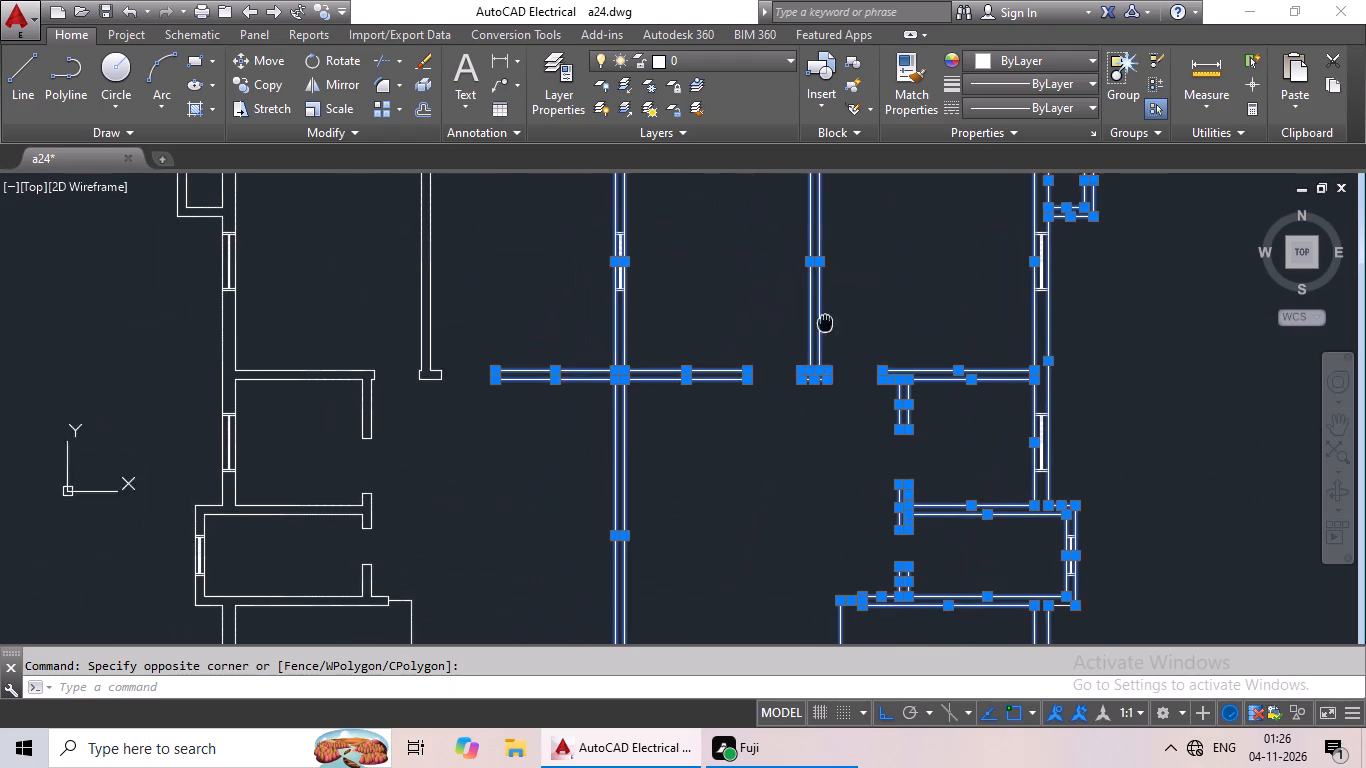
pyautogui.moveTo(494, 326); pyautogui.dragTo(317, 430)
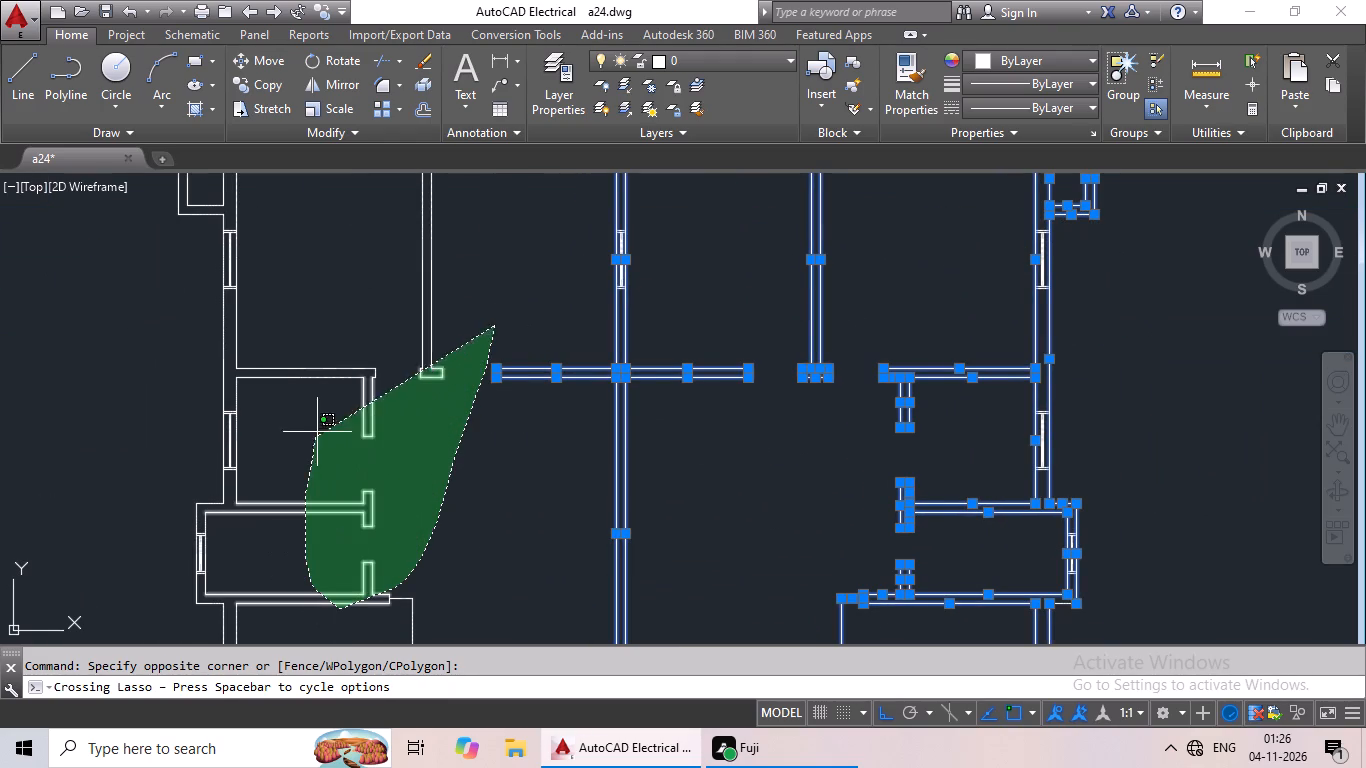
pyautogui.moveTo(317, 430); pyautogui.dragTo(340, 351)
# Add the outer wall lines beside the left-hand dining area and toilet projection to the selection.
pyautogui.moveTo(399, 379); pyautogui.dragTo(623, 334, button='middle')
pyautogui.moveTo(625, 483); pyautogui.dragTo(621, 357, button='middle')
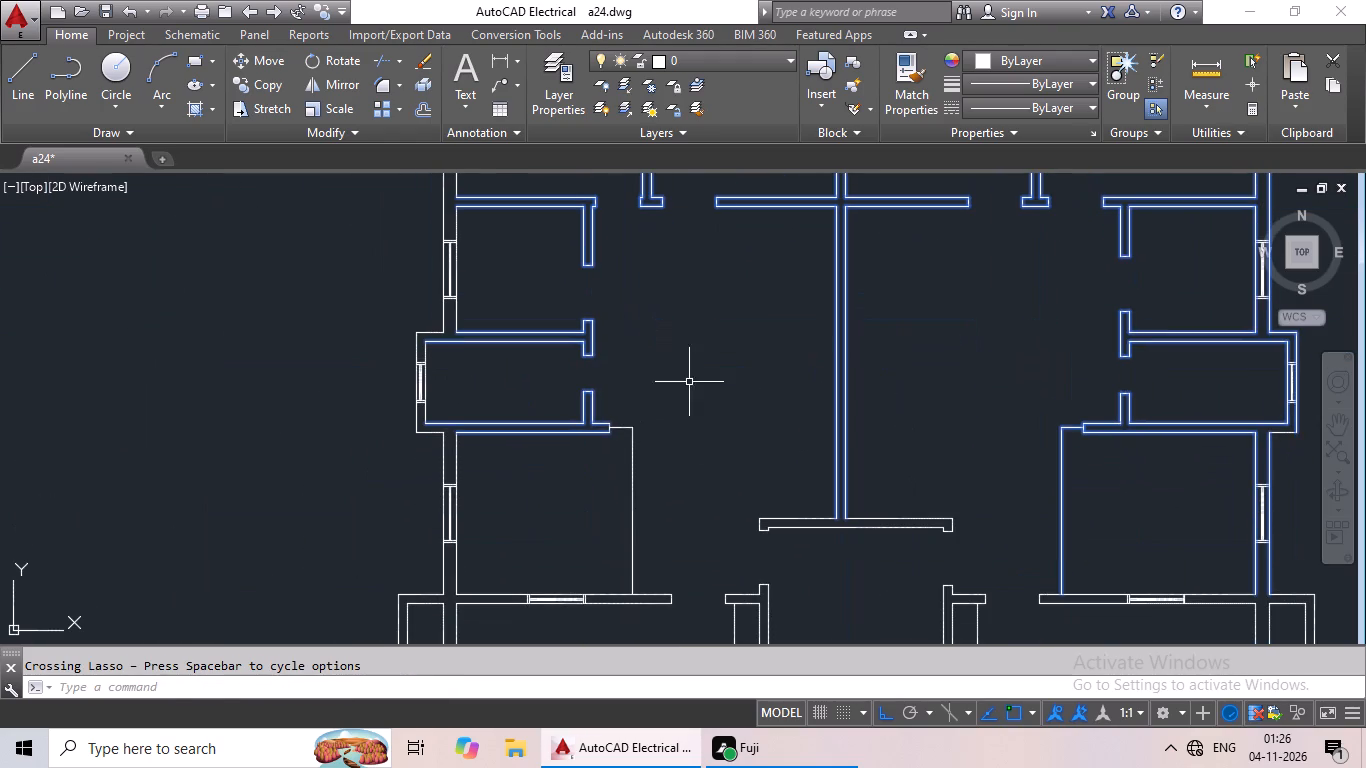
pyautogui.moveTo(697, 399); pyautogui.dragTo(610, 466)
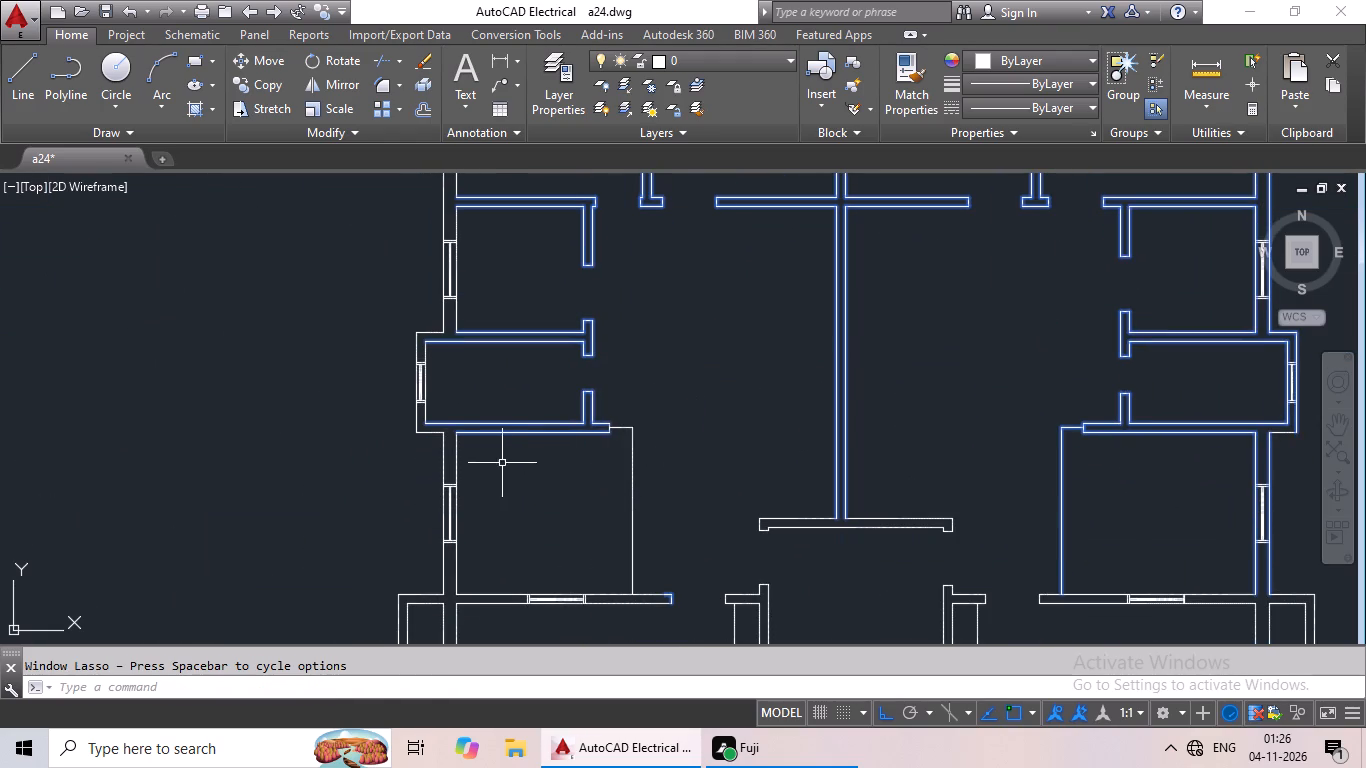
pyautogui.scroll(2, 462, 458)
pyautogui.moveTo(519, 438); pyautogui.dragTo(317, 459)
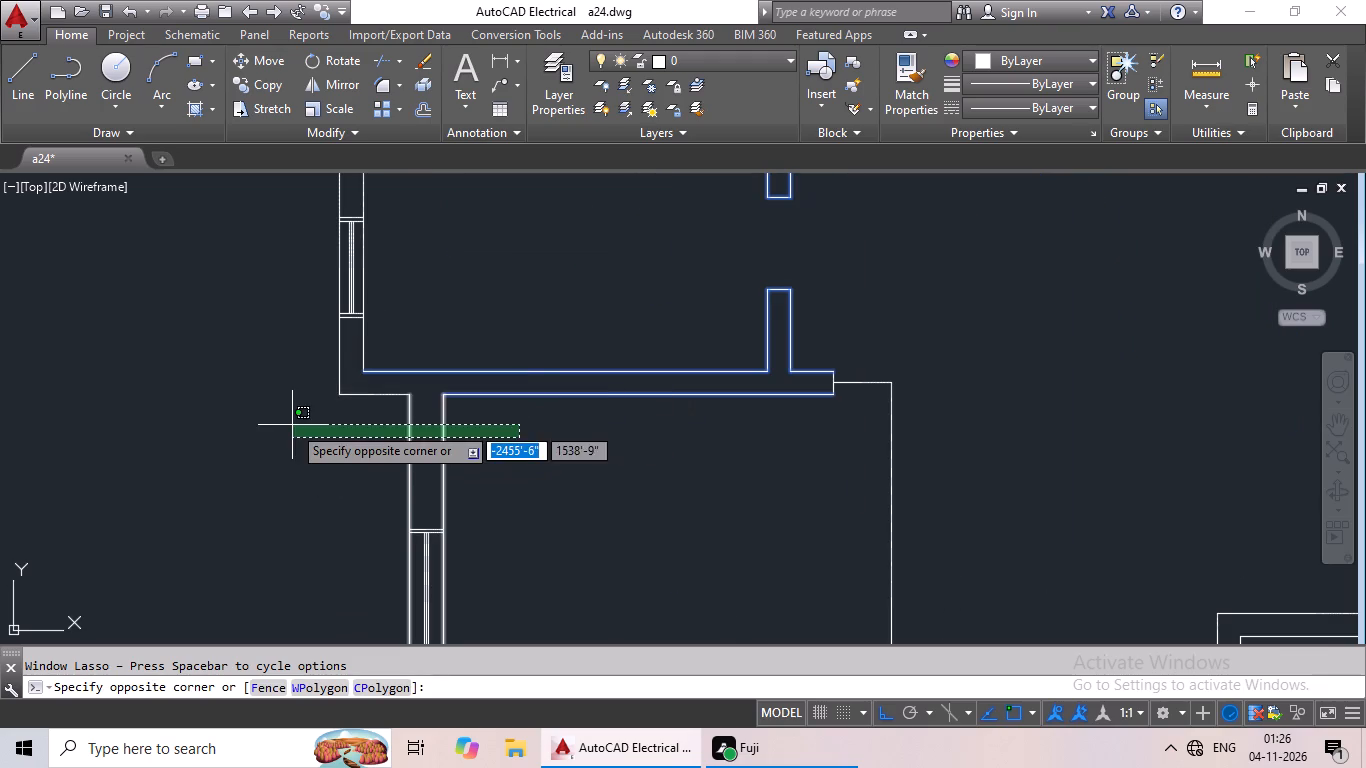
pyautogui.click(305, 373)
# Add the left-hand dining area's edge lines and its bottom wall to the selection.
pyautogui.scroll(-2, 529, 411)
pyautogui.moveTo(562, 449); pyautogui.dragTo(564, 365, button='middle')
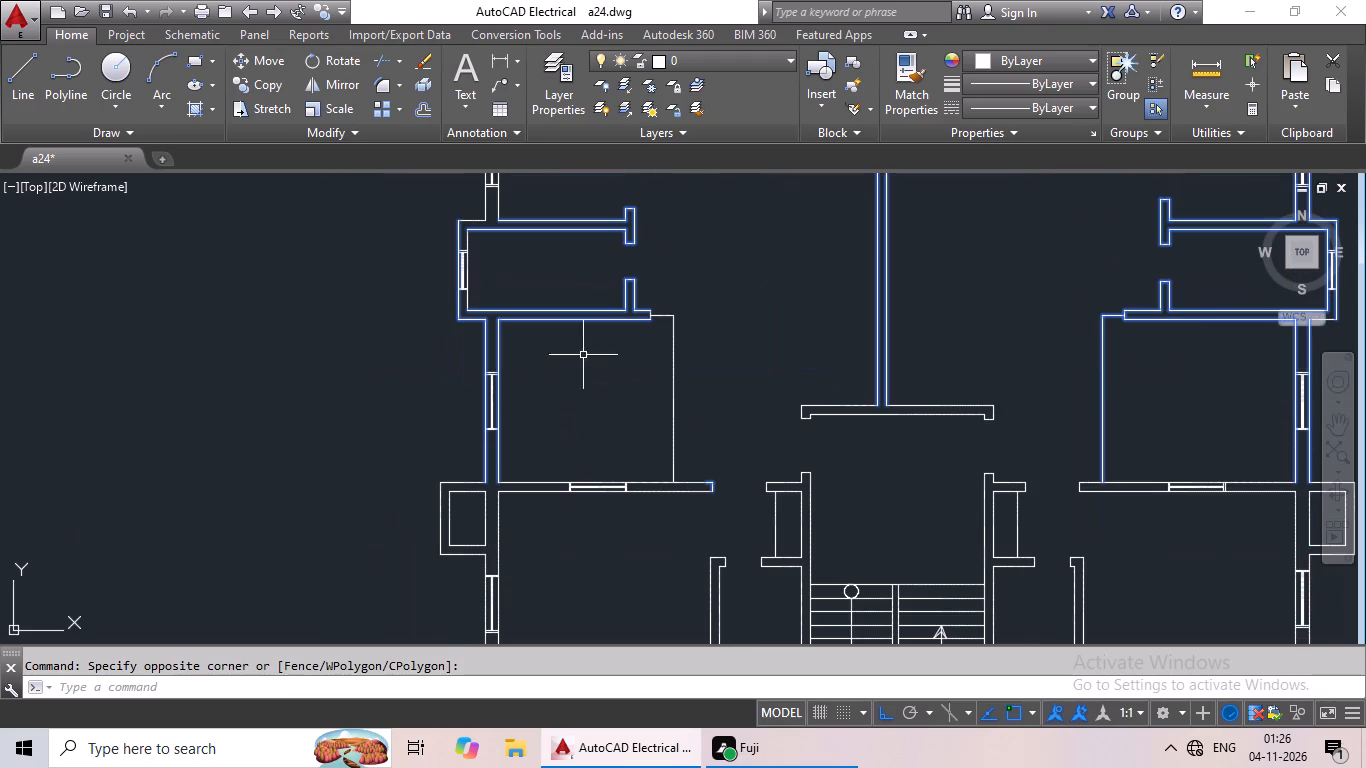
pyautogui.moveTo(703, 321); pyautogui.dragTo(578, 415)
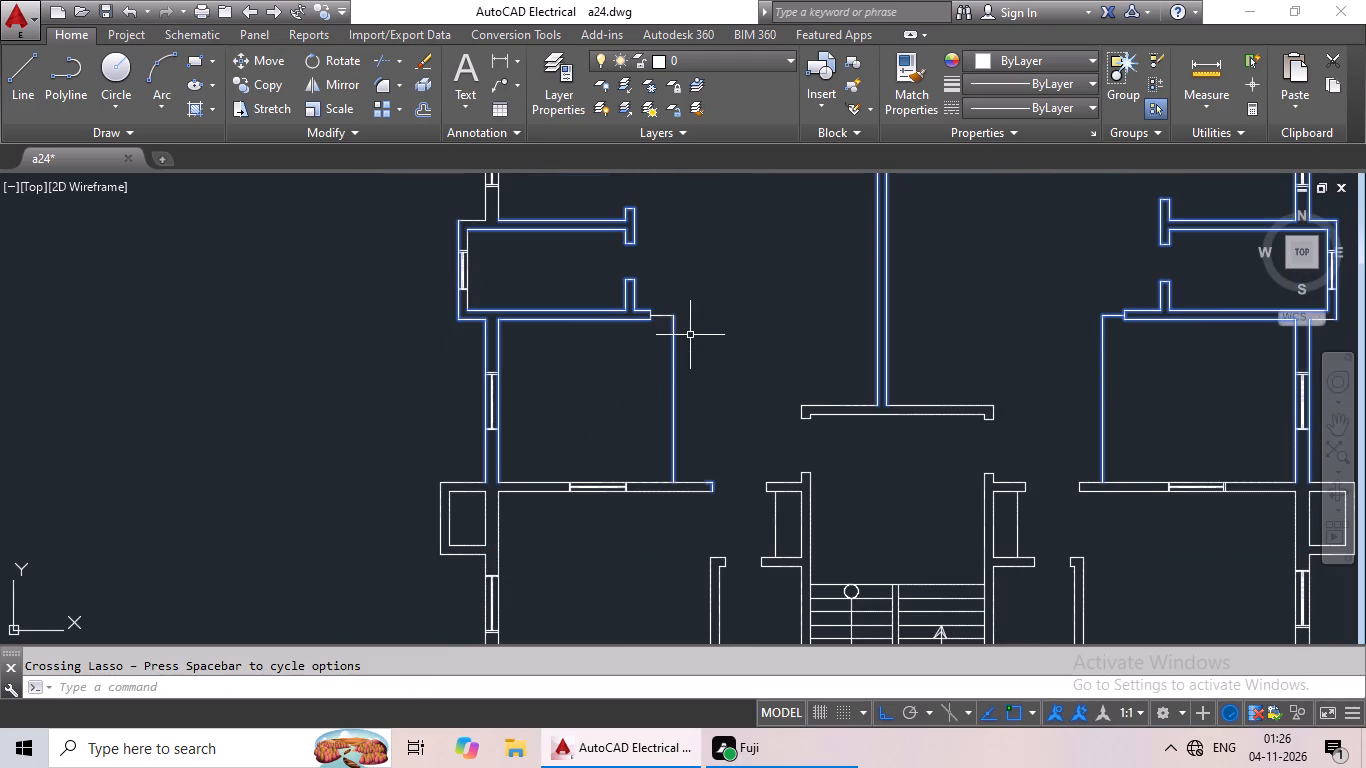
pyautogui.scroll(3, 690, 335)
pyautogui.moveTo(690, 218); pyautogui.dragTo(538, 310)
pyautogui.moveTo(650, 198); pyautogui.dragTo(494, 282)
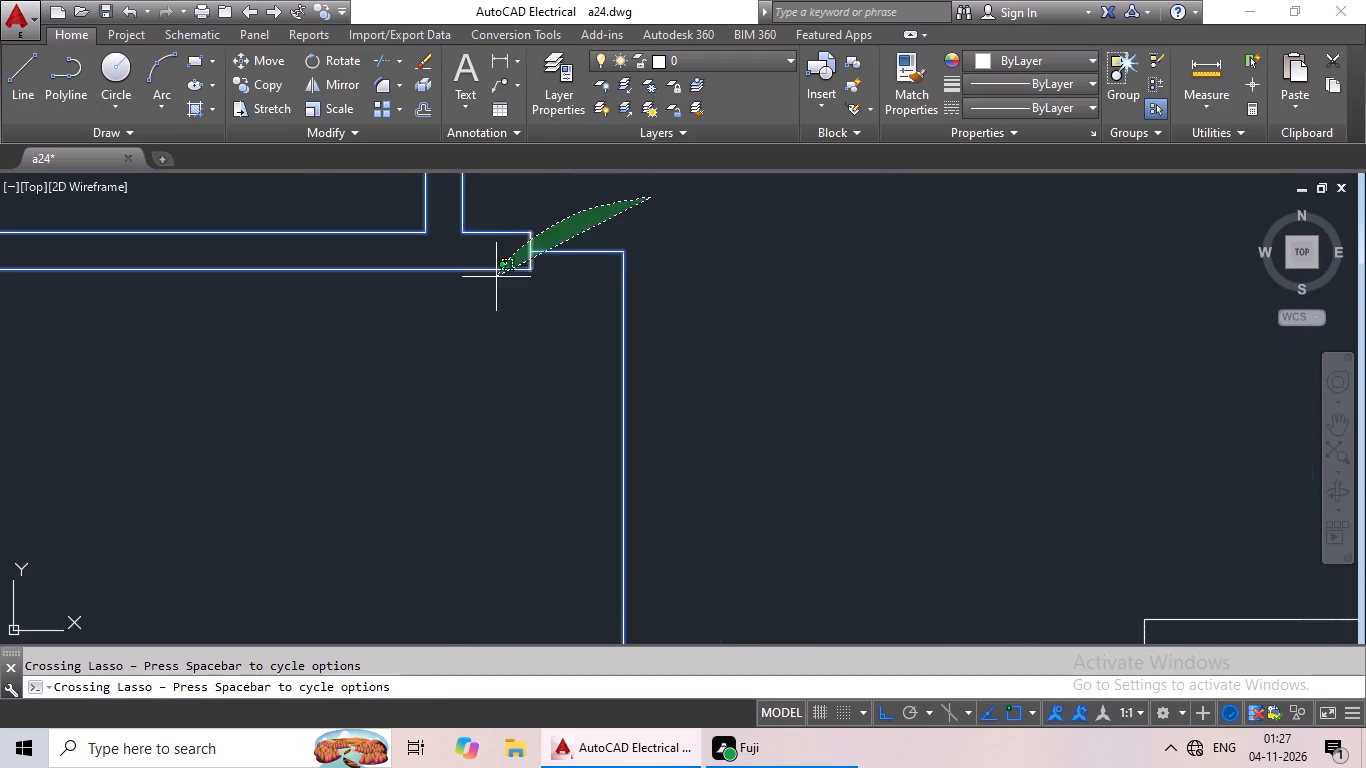
pyautogui.moveTo(494, 282); pyautogui.dragTo(559, 331)
pyautogui.scroll(-3, 698, 312)
pyautogui.moveTo(724, 337); pyautogui.dragTo(721, 214, button='middle')
pyautogui.moveTo(763, 245); pyautogui.dragTo(695, 375)
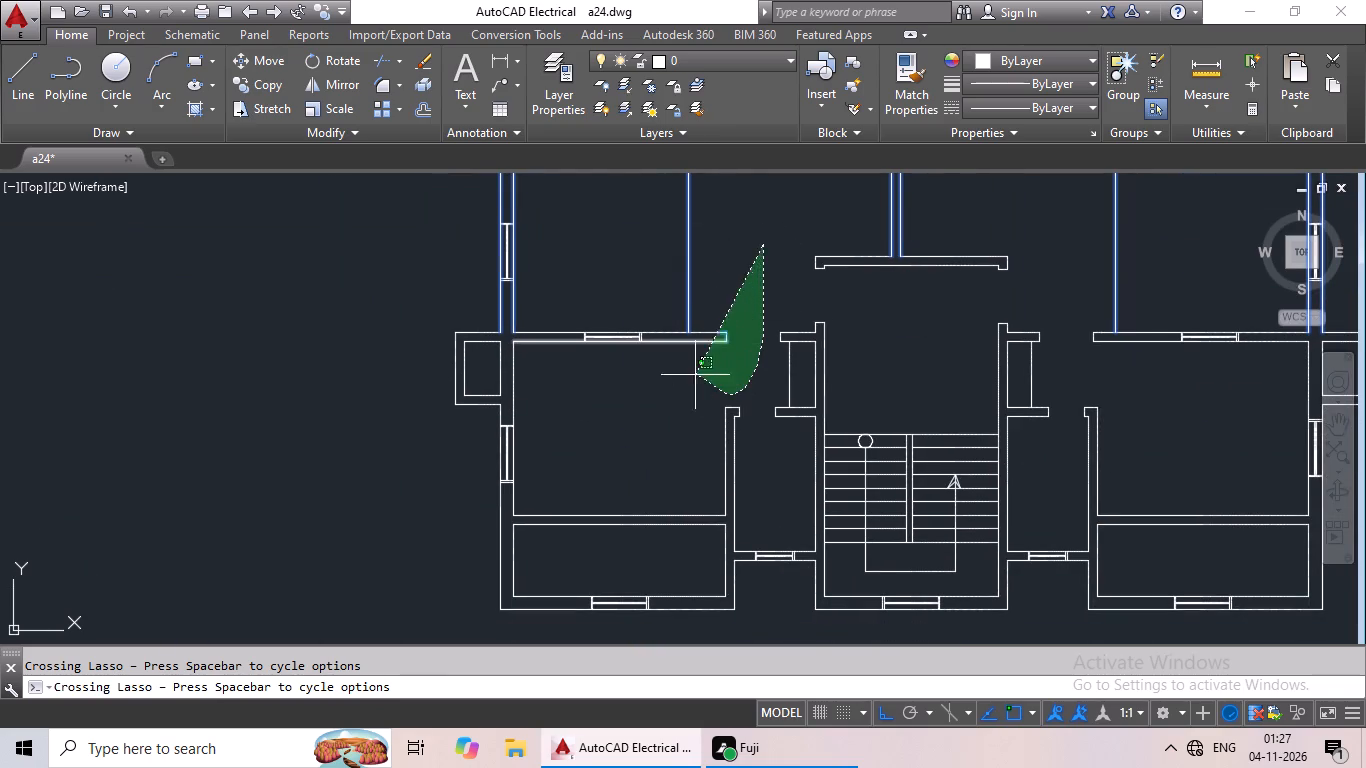
pyautogui.moveTo(695, 375); pyautogui.dragTo(664, 305)
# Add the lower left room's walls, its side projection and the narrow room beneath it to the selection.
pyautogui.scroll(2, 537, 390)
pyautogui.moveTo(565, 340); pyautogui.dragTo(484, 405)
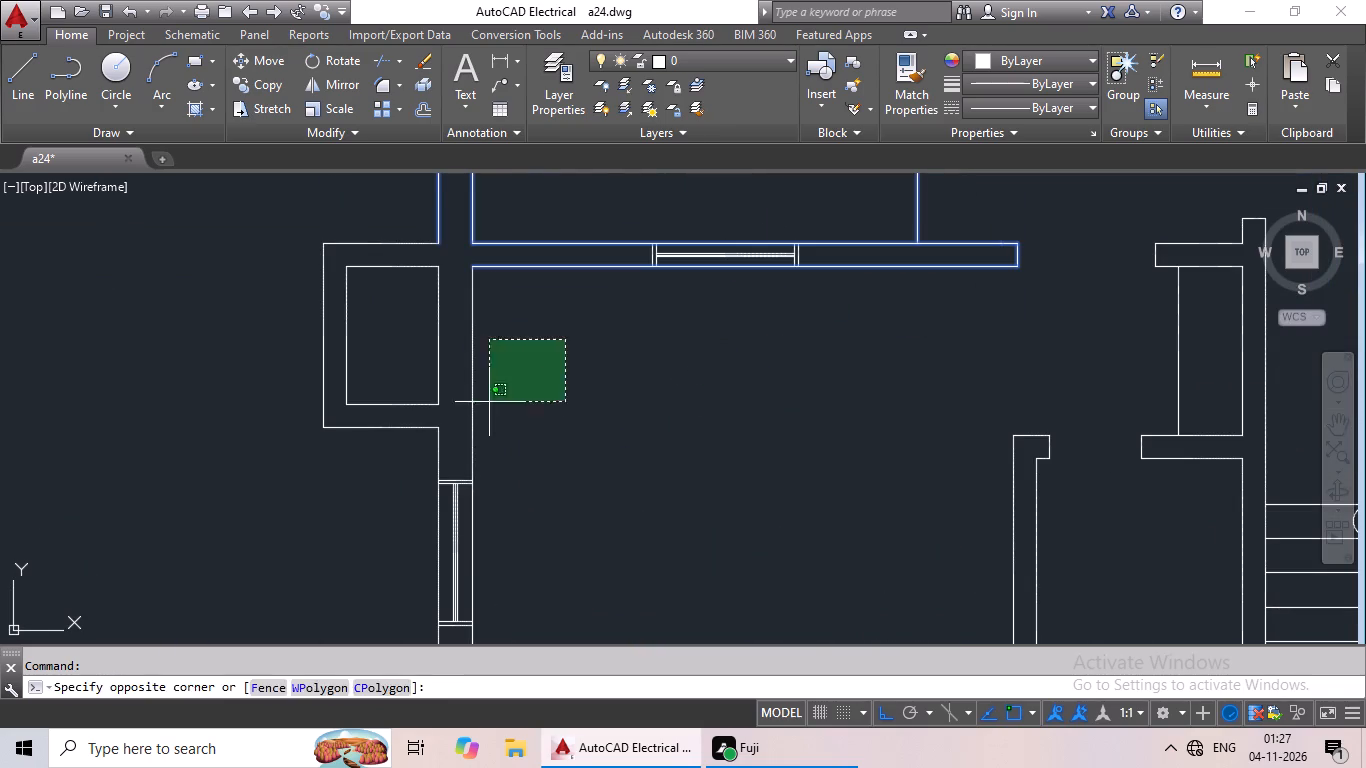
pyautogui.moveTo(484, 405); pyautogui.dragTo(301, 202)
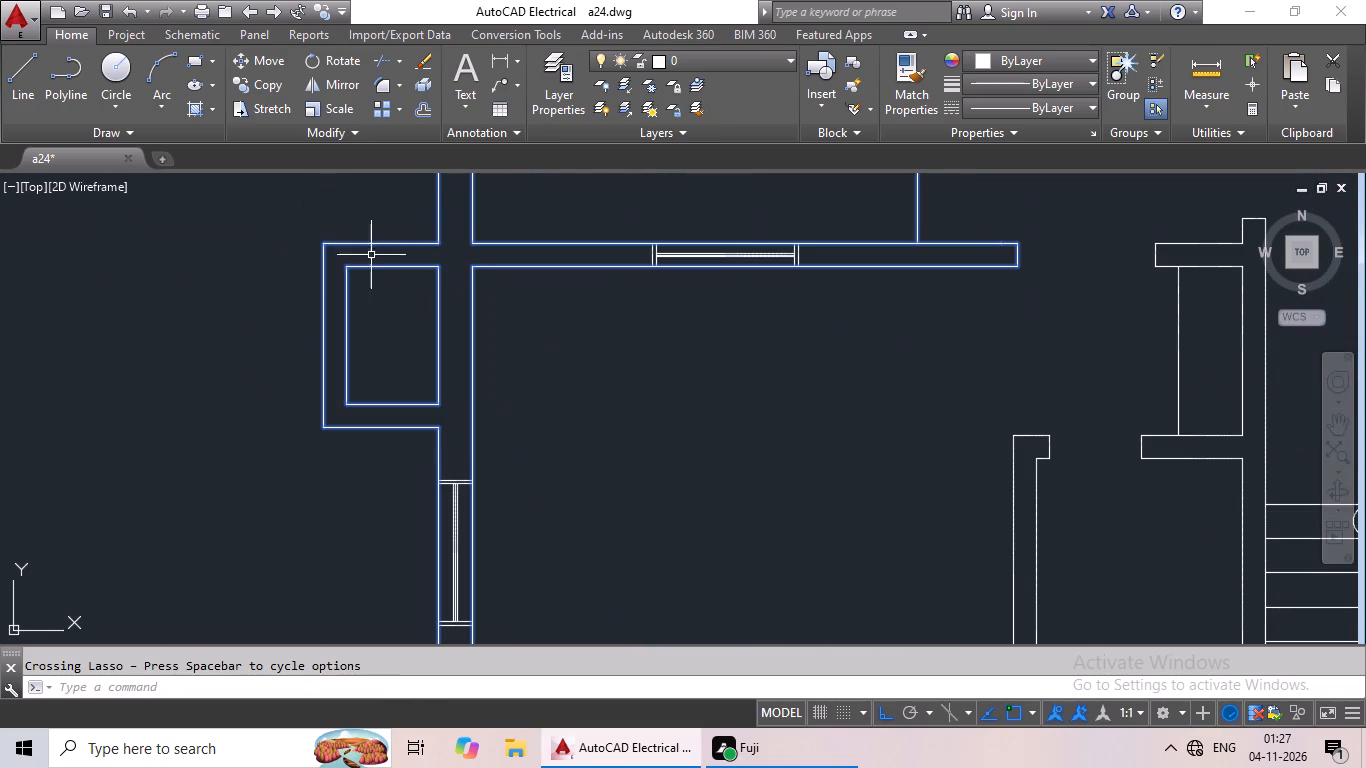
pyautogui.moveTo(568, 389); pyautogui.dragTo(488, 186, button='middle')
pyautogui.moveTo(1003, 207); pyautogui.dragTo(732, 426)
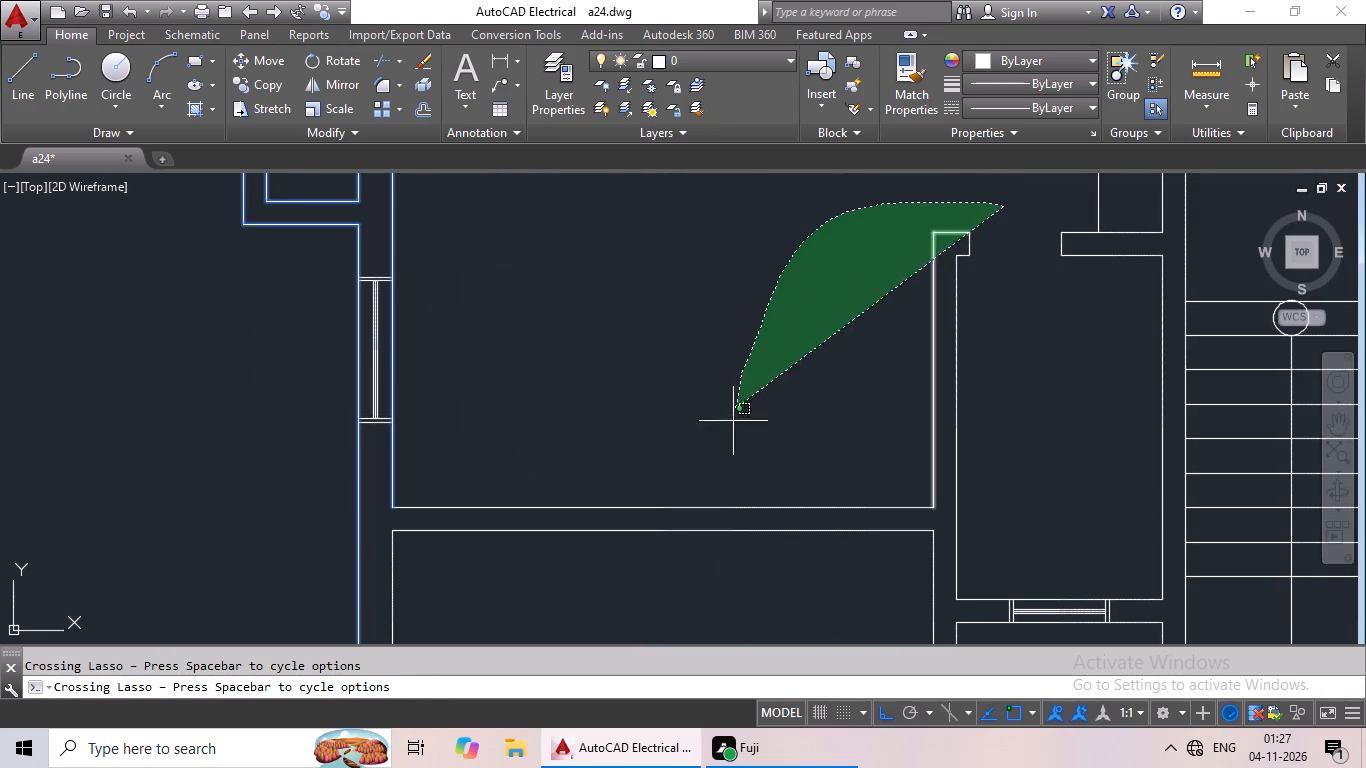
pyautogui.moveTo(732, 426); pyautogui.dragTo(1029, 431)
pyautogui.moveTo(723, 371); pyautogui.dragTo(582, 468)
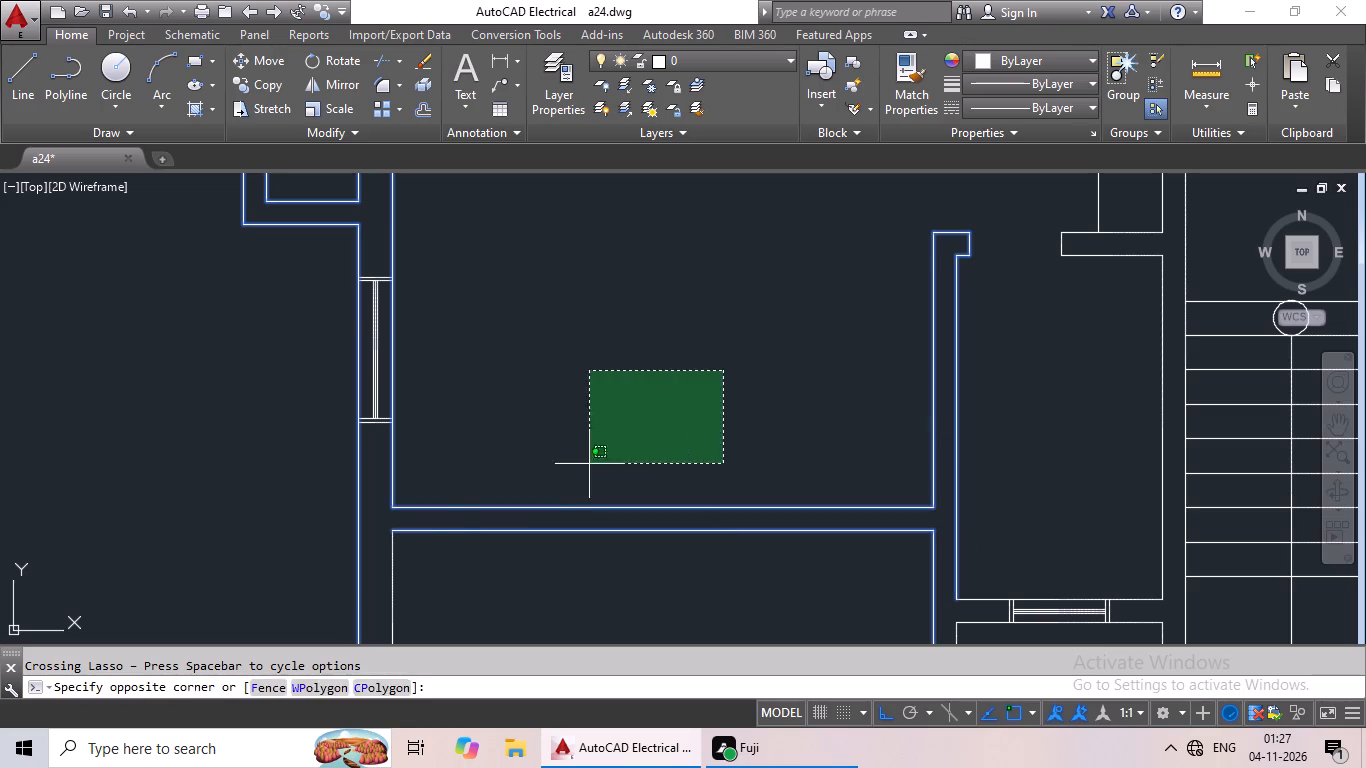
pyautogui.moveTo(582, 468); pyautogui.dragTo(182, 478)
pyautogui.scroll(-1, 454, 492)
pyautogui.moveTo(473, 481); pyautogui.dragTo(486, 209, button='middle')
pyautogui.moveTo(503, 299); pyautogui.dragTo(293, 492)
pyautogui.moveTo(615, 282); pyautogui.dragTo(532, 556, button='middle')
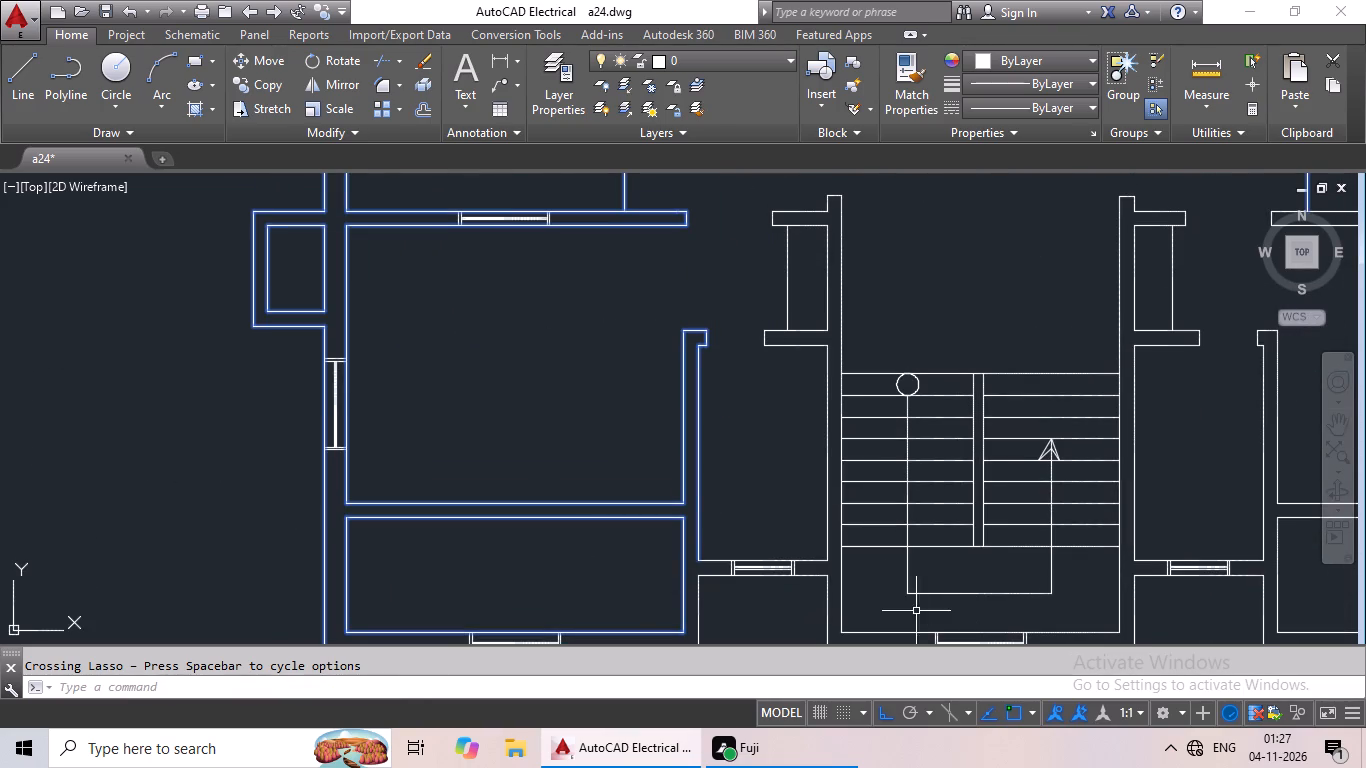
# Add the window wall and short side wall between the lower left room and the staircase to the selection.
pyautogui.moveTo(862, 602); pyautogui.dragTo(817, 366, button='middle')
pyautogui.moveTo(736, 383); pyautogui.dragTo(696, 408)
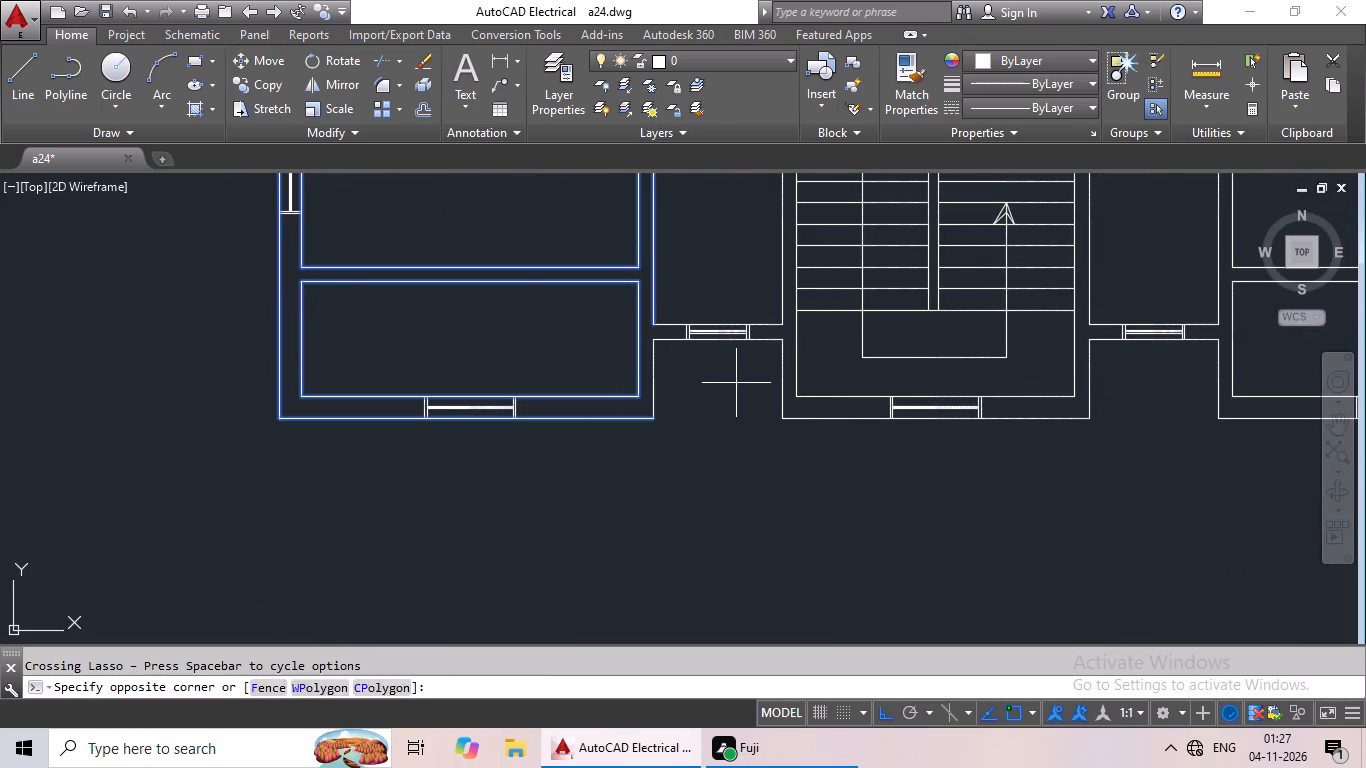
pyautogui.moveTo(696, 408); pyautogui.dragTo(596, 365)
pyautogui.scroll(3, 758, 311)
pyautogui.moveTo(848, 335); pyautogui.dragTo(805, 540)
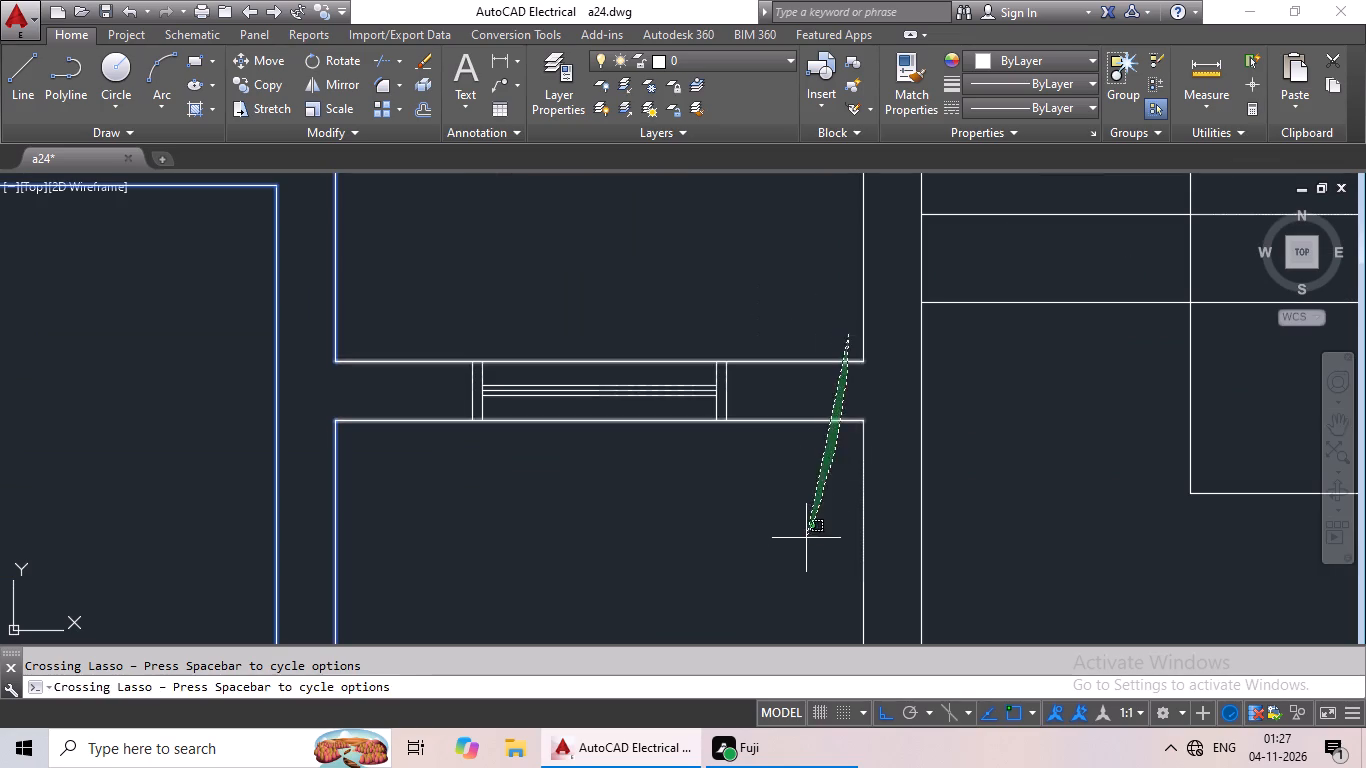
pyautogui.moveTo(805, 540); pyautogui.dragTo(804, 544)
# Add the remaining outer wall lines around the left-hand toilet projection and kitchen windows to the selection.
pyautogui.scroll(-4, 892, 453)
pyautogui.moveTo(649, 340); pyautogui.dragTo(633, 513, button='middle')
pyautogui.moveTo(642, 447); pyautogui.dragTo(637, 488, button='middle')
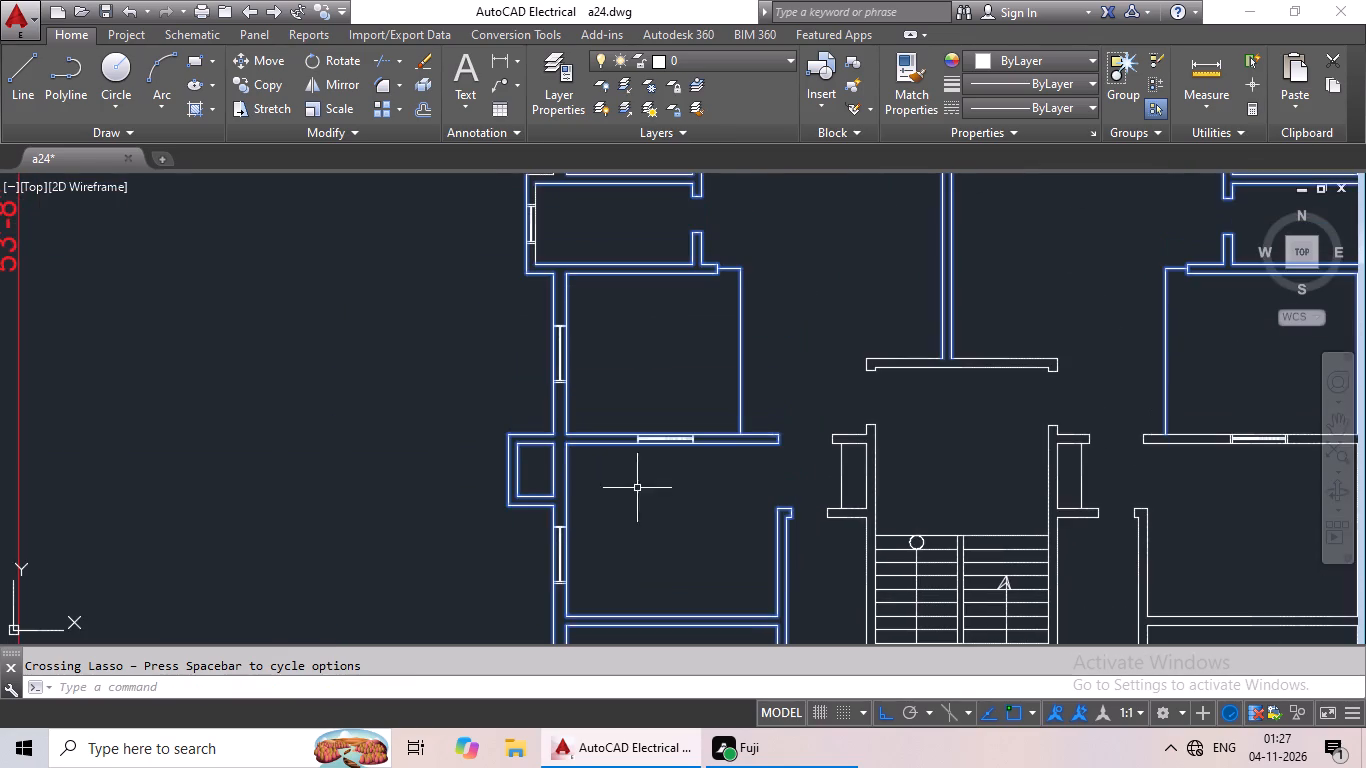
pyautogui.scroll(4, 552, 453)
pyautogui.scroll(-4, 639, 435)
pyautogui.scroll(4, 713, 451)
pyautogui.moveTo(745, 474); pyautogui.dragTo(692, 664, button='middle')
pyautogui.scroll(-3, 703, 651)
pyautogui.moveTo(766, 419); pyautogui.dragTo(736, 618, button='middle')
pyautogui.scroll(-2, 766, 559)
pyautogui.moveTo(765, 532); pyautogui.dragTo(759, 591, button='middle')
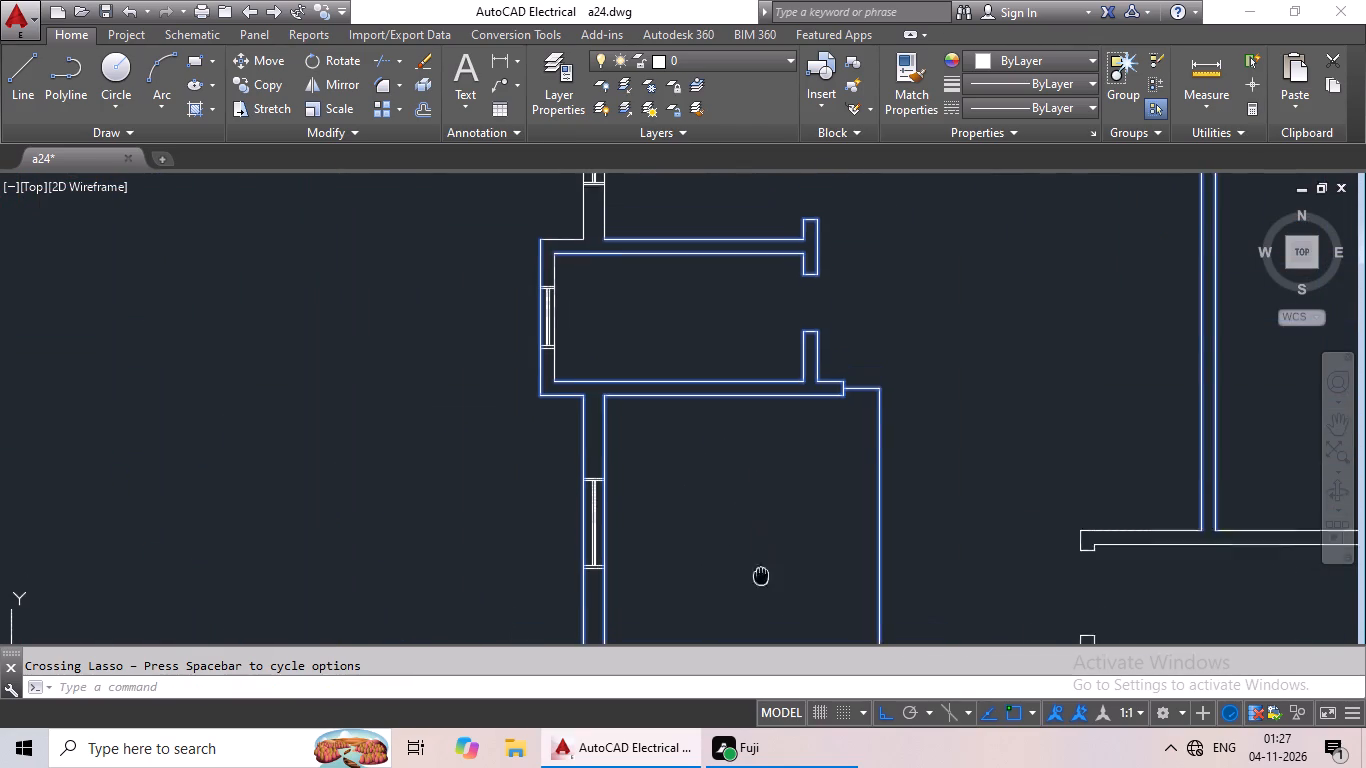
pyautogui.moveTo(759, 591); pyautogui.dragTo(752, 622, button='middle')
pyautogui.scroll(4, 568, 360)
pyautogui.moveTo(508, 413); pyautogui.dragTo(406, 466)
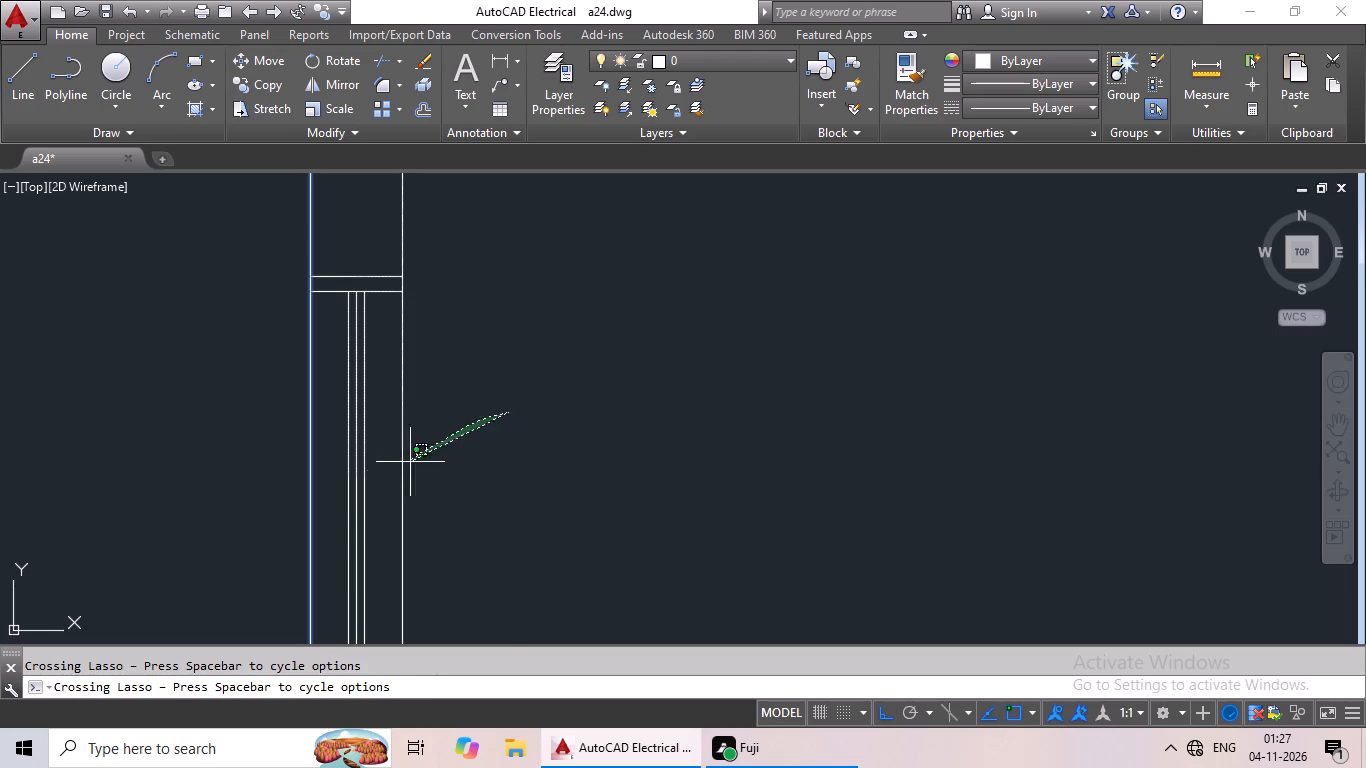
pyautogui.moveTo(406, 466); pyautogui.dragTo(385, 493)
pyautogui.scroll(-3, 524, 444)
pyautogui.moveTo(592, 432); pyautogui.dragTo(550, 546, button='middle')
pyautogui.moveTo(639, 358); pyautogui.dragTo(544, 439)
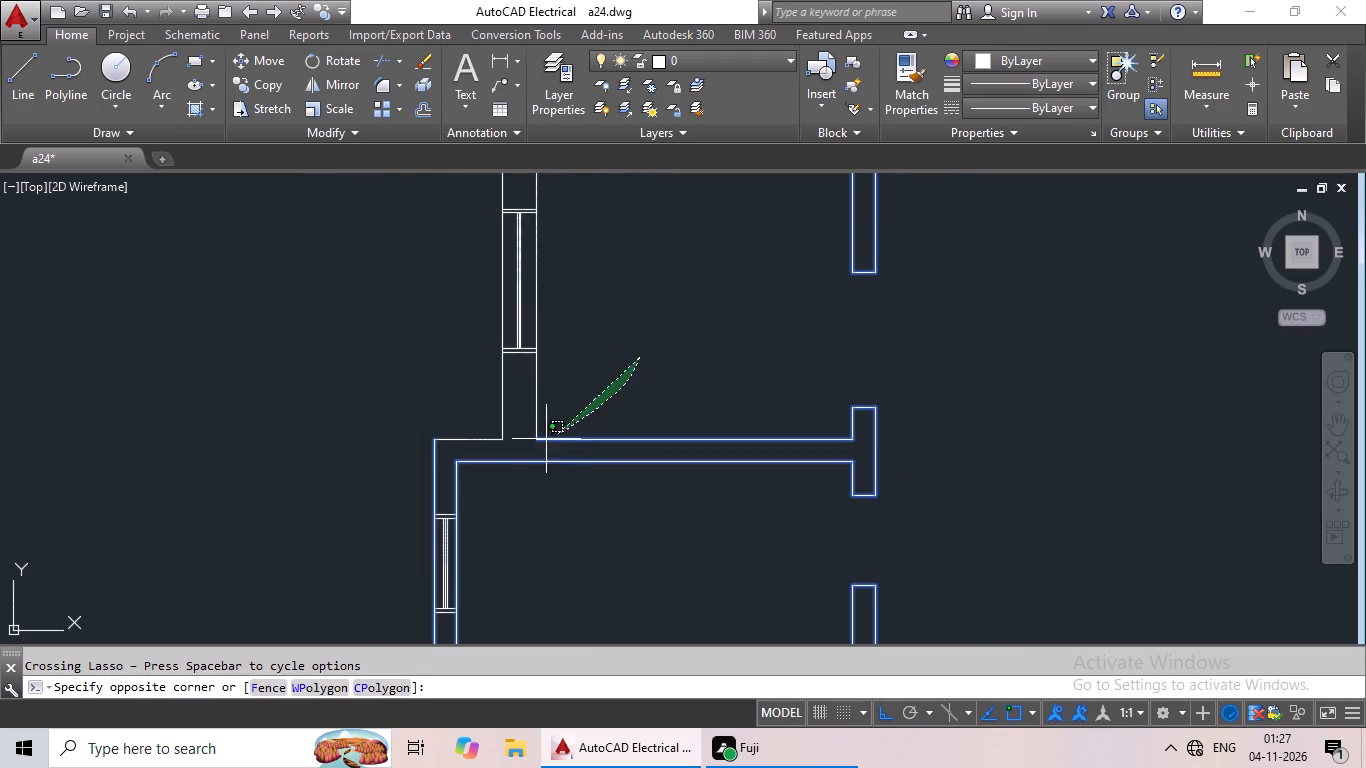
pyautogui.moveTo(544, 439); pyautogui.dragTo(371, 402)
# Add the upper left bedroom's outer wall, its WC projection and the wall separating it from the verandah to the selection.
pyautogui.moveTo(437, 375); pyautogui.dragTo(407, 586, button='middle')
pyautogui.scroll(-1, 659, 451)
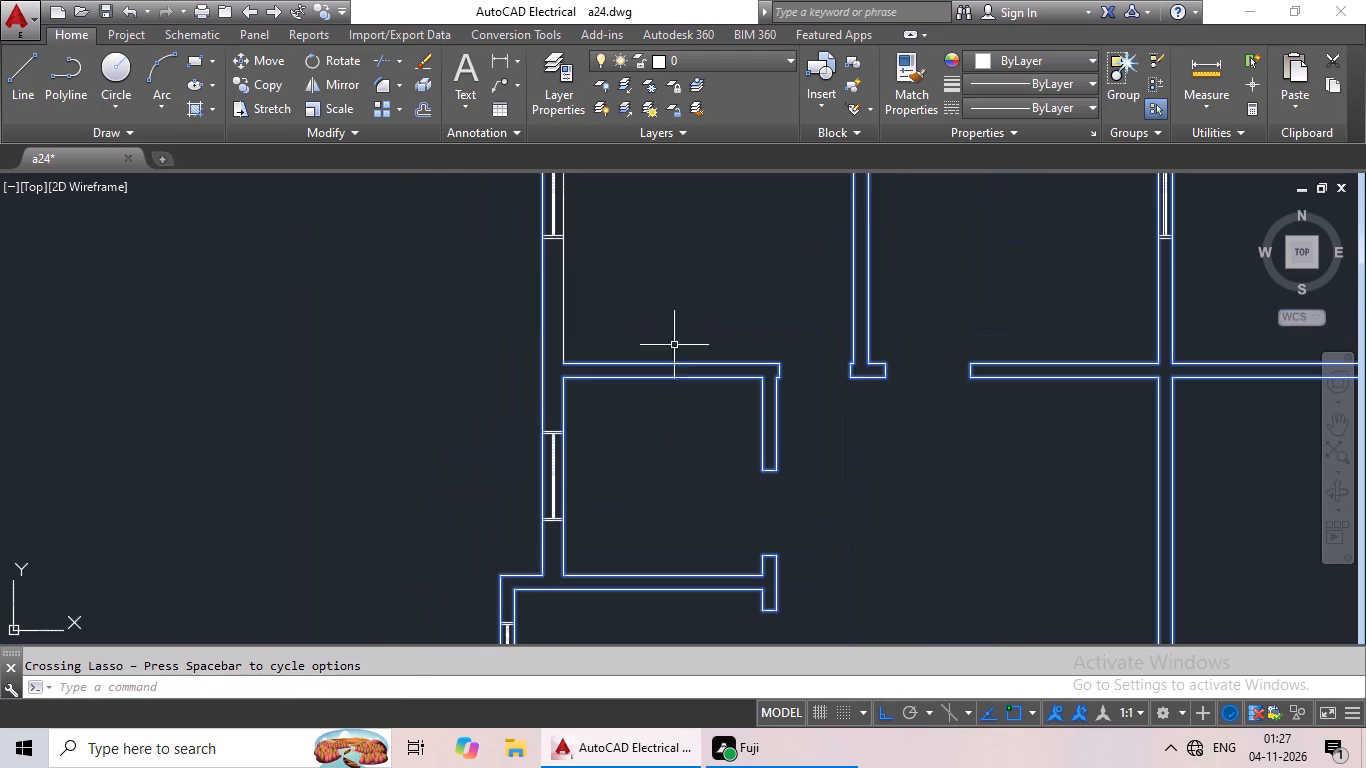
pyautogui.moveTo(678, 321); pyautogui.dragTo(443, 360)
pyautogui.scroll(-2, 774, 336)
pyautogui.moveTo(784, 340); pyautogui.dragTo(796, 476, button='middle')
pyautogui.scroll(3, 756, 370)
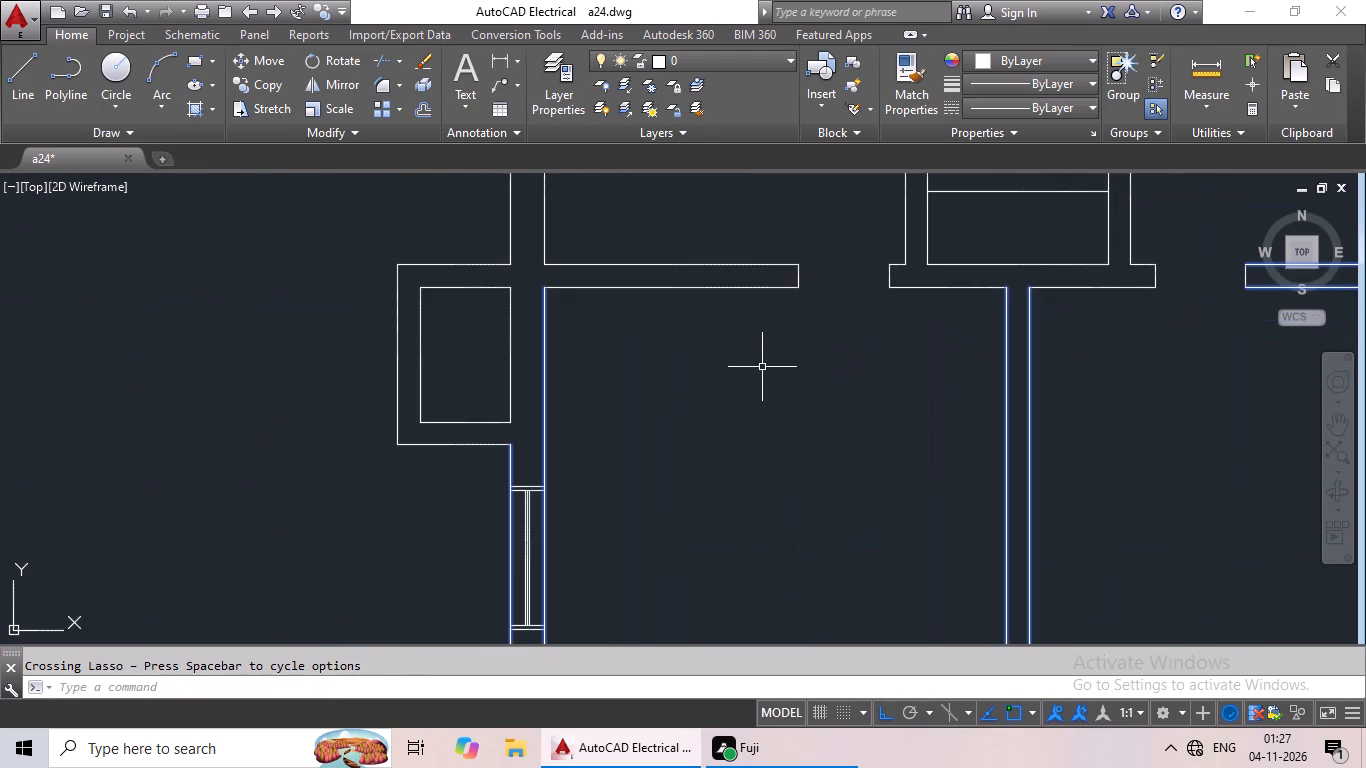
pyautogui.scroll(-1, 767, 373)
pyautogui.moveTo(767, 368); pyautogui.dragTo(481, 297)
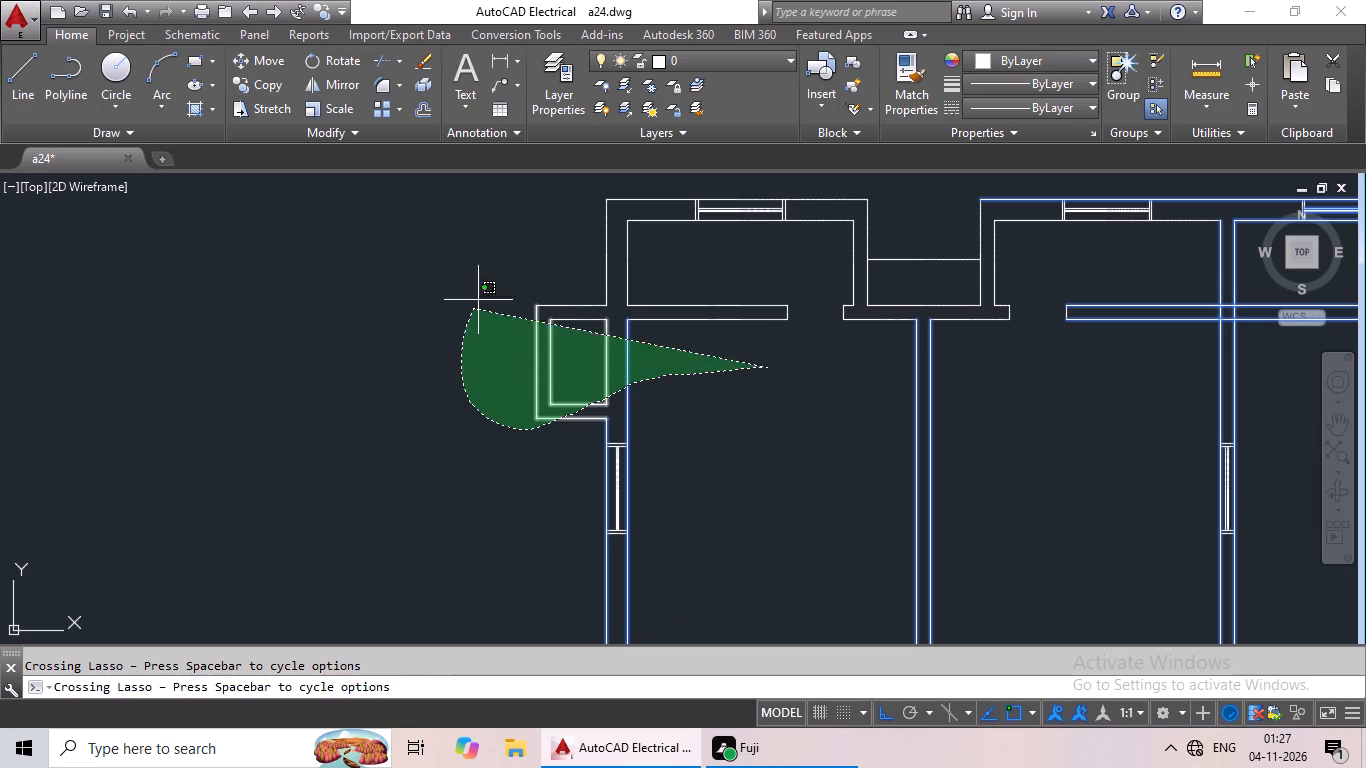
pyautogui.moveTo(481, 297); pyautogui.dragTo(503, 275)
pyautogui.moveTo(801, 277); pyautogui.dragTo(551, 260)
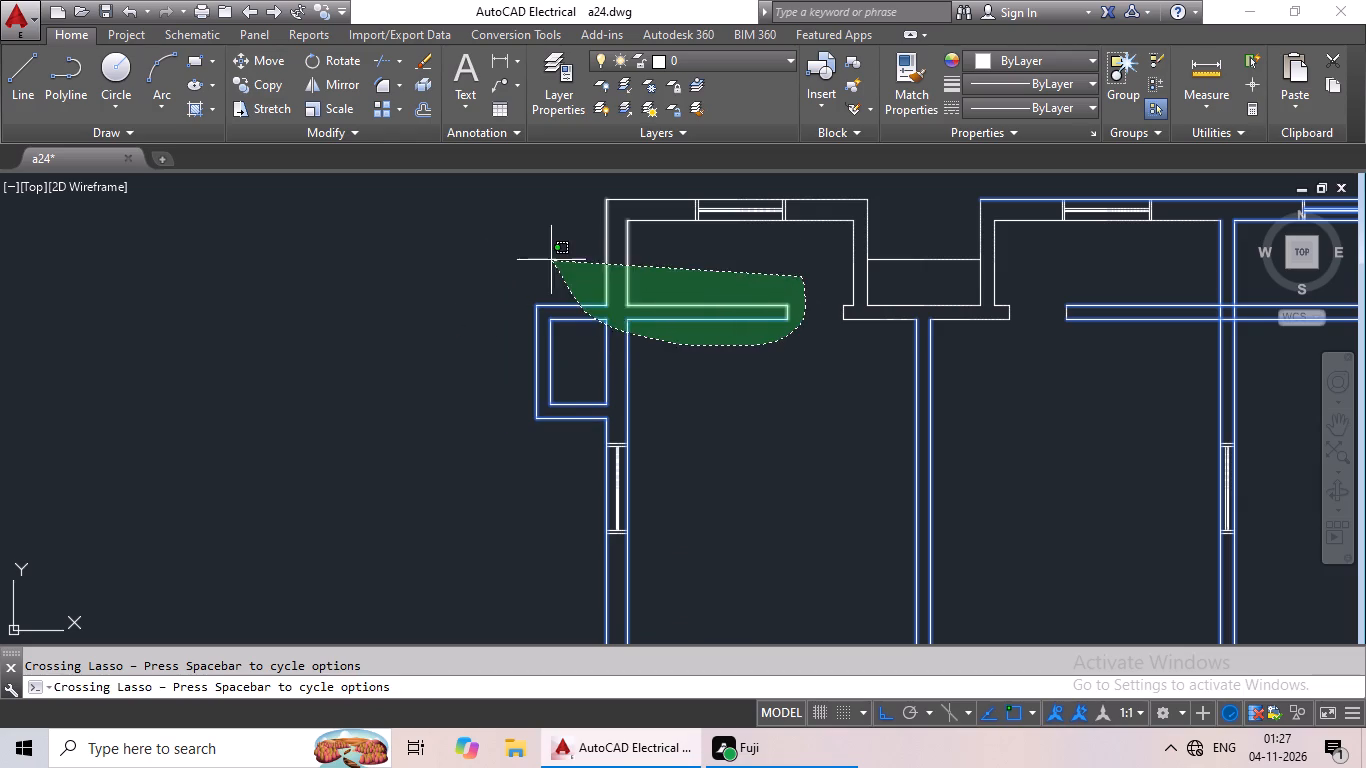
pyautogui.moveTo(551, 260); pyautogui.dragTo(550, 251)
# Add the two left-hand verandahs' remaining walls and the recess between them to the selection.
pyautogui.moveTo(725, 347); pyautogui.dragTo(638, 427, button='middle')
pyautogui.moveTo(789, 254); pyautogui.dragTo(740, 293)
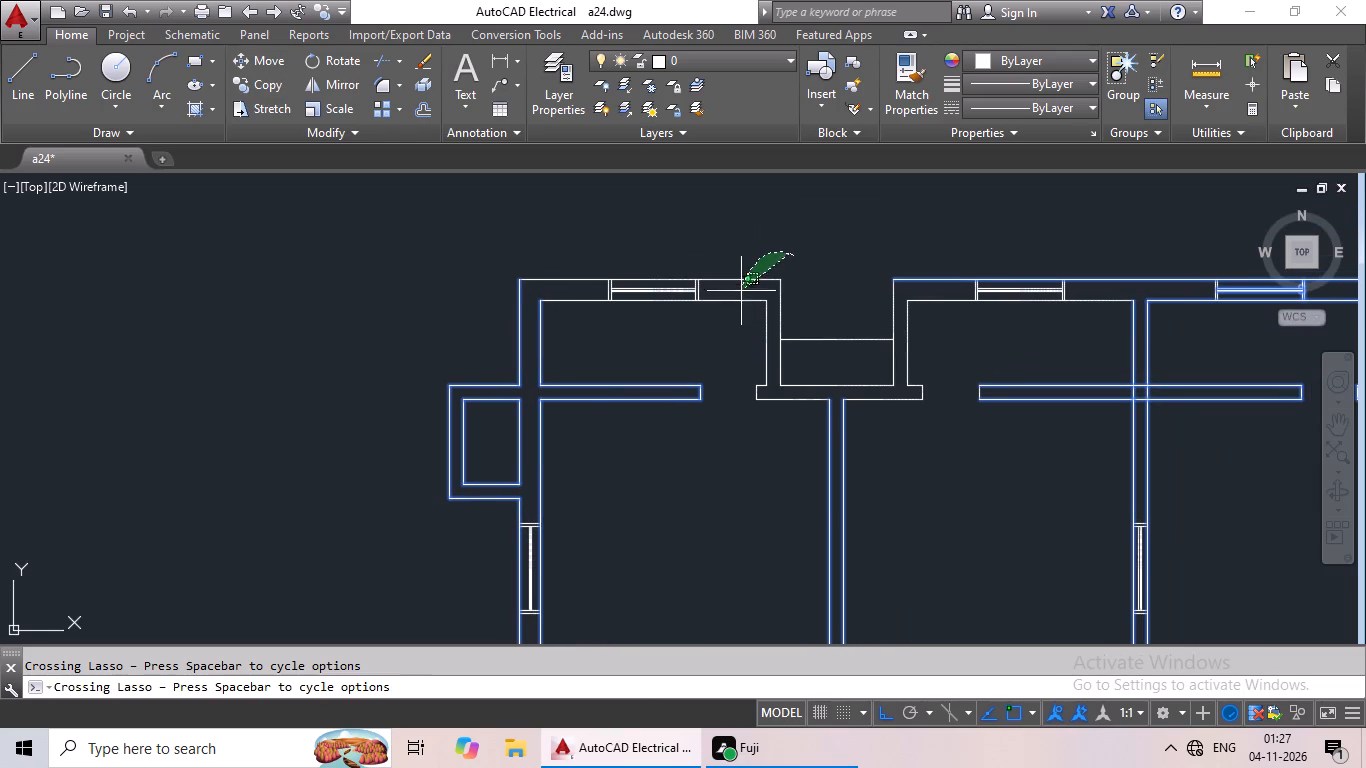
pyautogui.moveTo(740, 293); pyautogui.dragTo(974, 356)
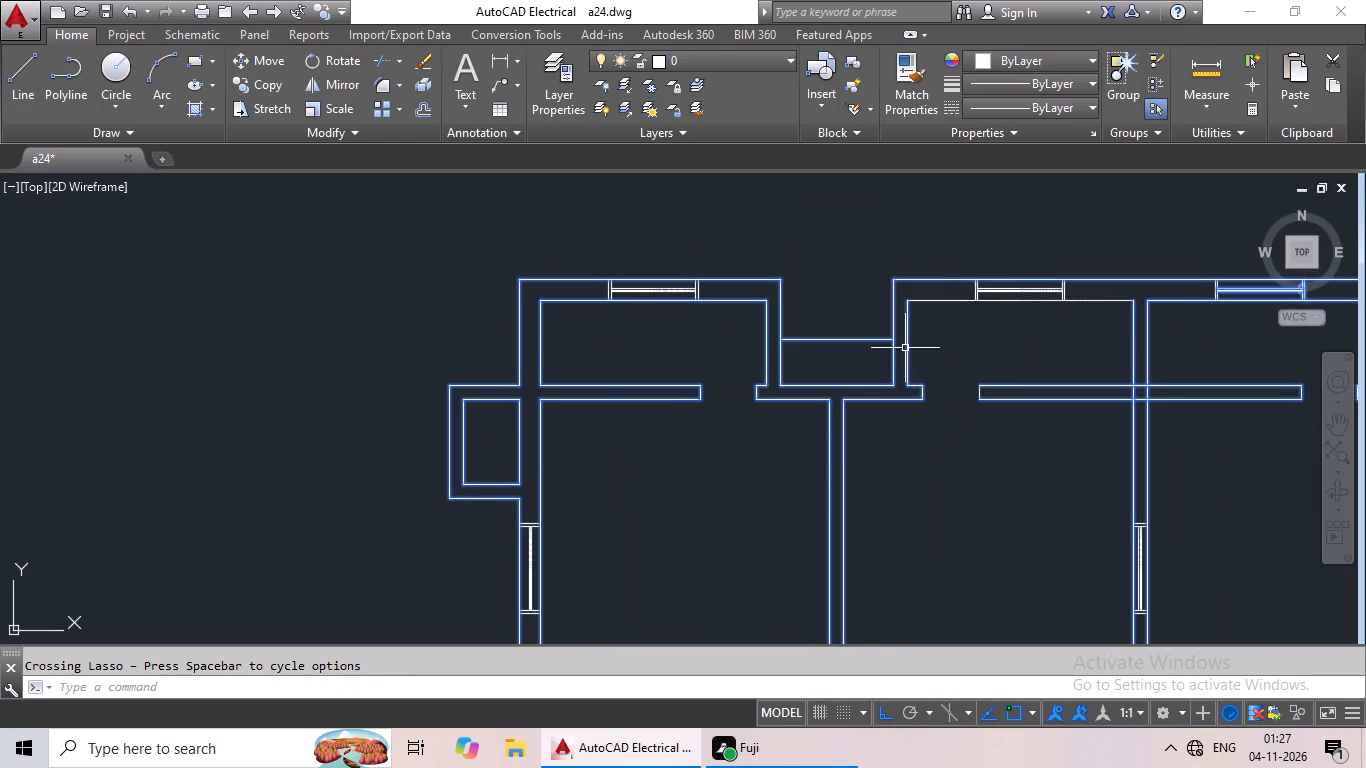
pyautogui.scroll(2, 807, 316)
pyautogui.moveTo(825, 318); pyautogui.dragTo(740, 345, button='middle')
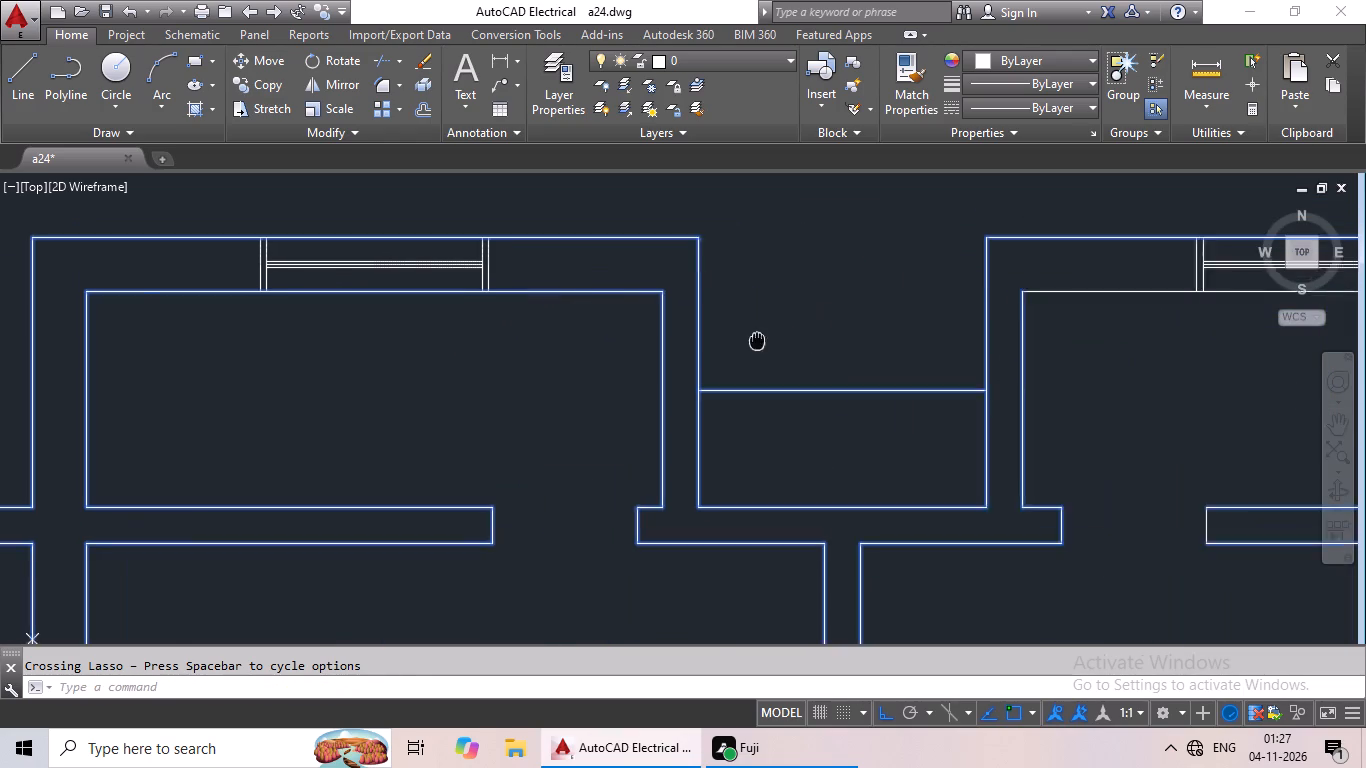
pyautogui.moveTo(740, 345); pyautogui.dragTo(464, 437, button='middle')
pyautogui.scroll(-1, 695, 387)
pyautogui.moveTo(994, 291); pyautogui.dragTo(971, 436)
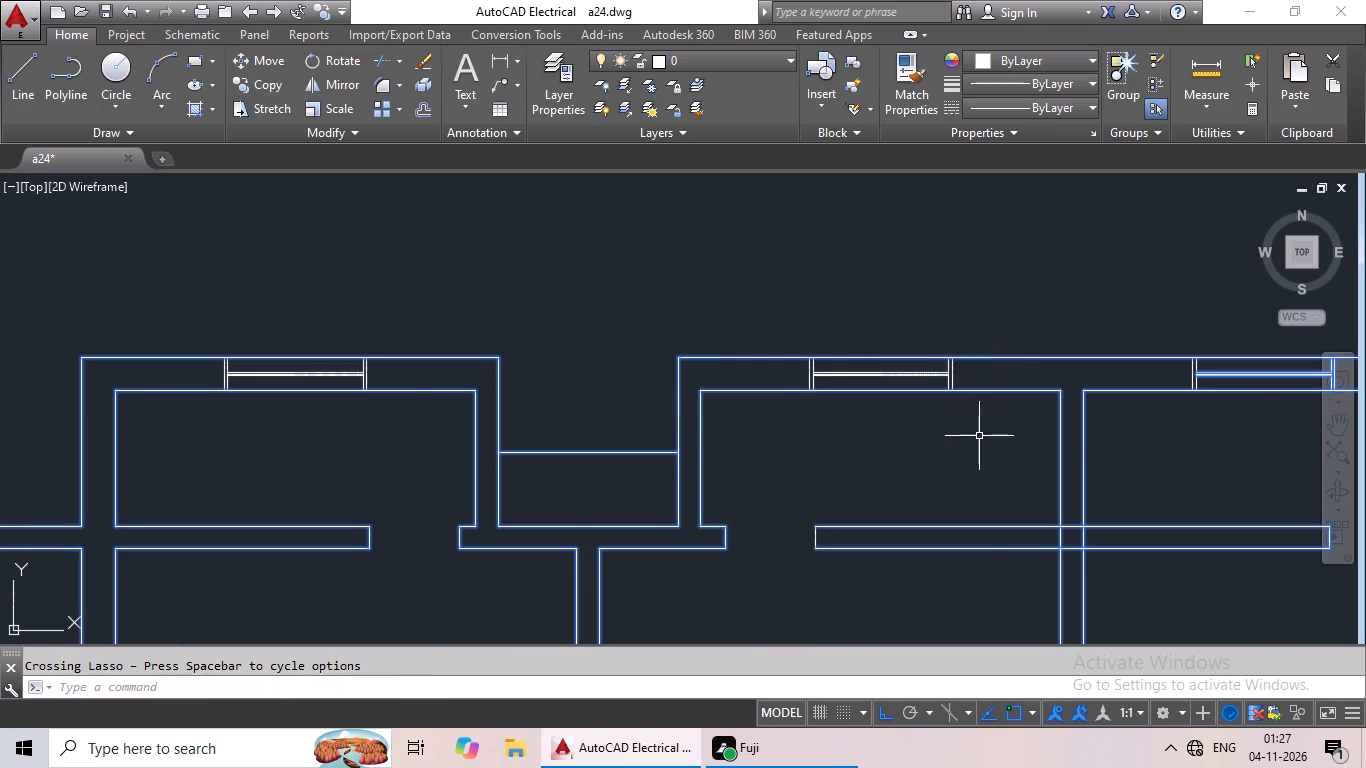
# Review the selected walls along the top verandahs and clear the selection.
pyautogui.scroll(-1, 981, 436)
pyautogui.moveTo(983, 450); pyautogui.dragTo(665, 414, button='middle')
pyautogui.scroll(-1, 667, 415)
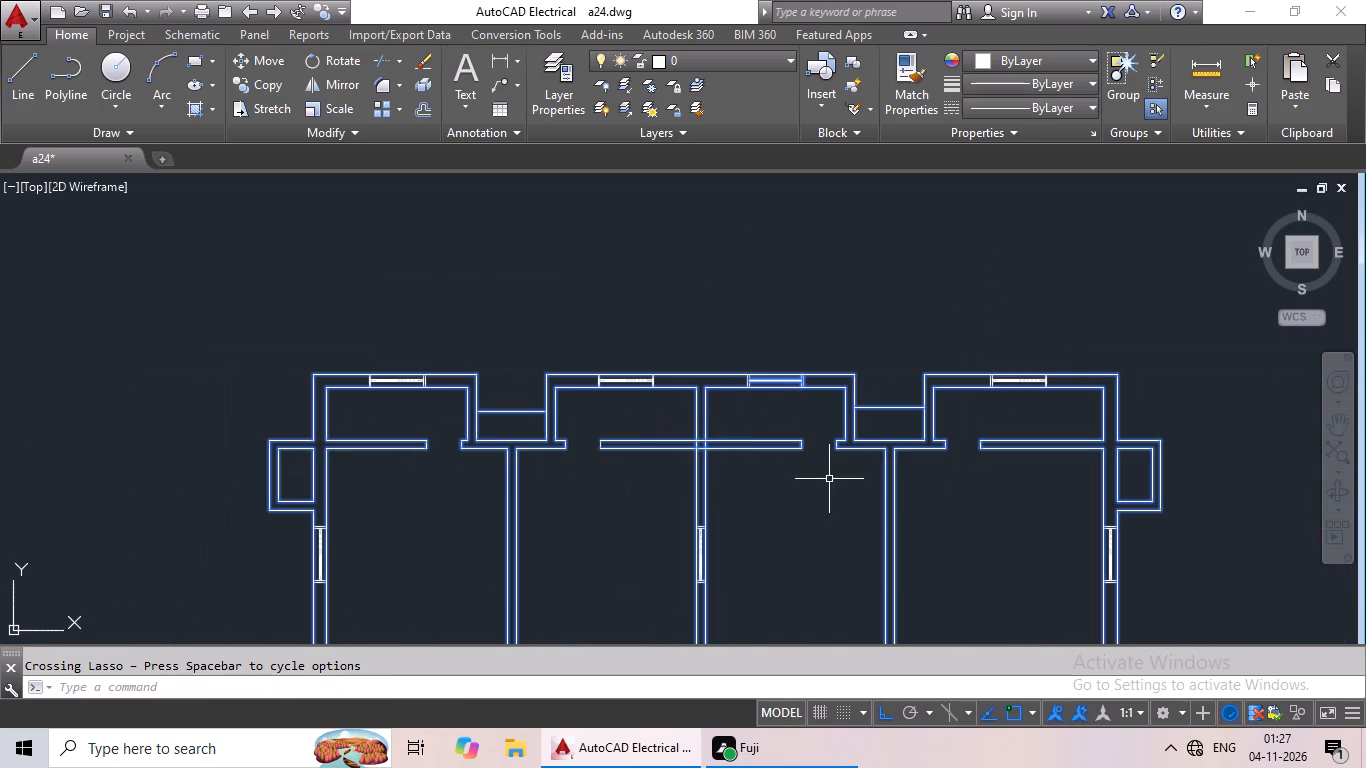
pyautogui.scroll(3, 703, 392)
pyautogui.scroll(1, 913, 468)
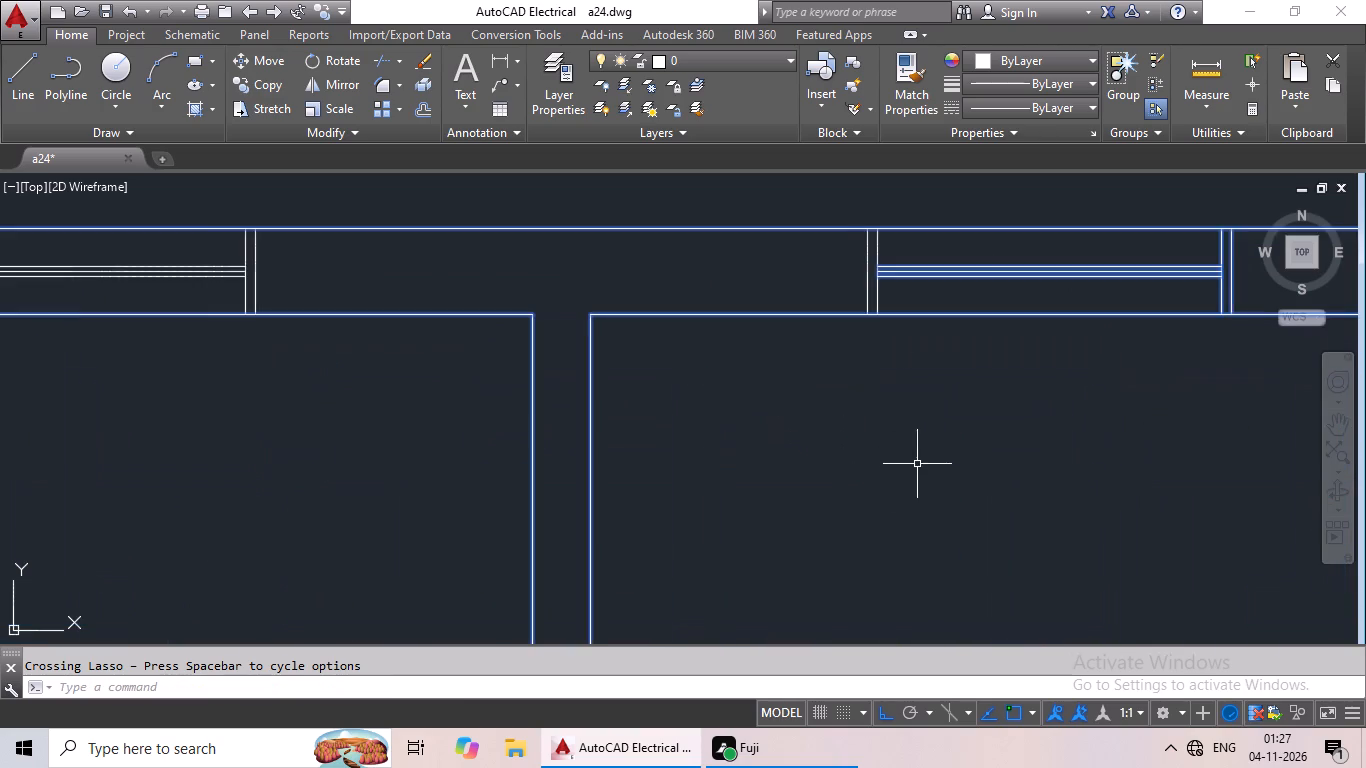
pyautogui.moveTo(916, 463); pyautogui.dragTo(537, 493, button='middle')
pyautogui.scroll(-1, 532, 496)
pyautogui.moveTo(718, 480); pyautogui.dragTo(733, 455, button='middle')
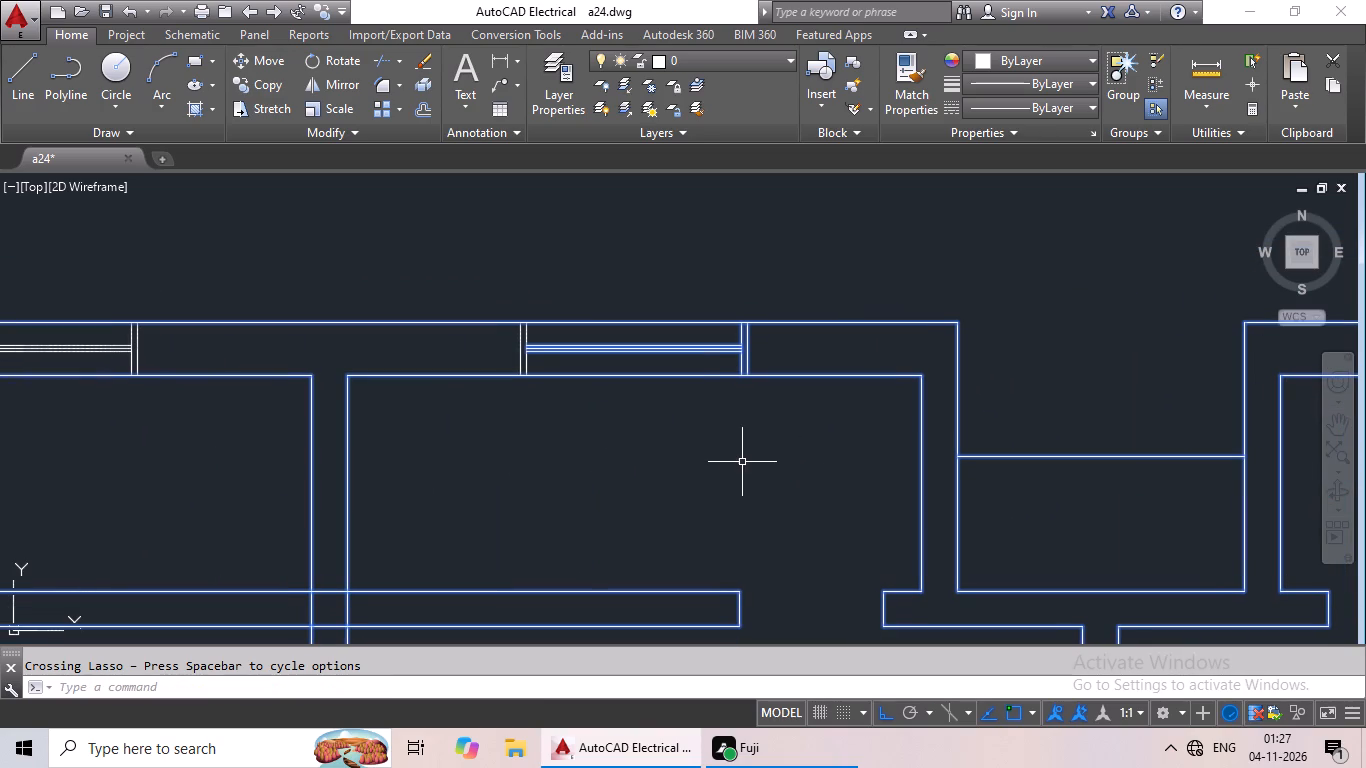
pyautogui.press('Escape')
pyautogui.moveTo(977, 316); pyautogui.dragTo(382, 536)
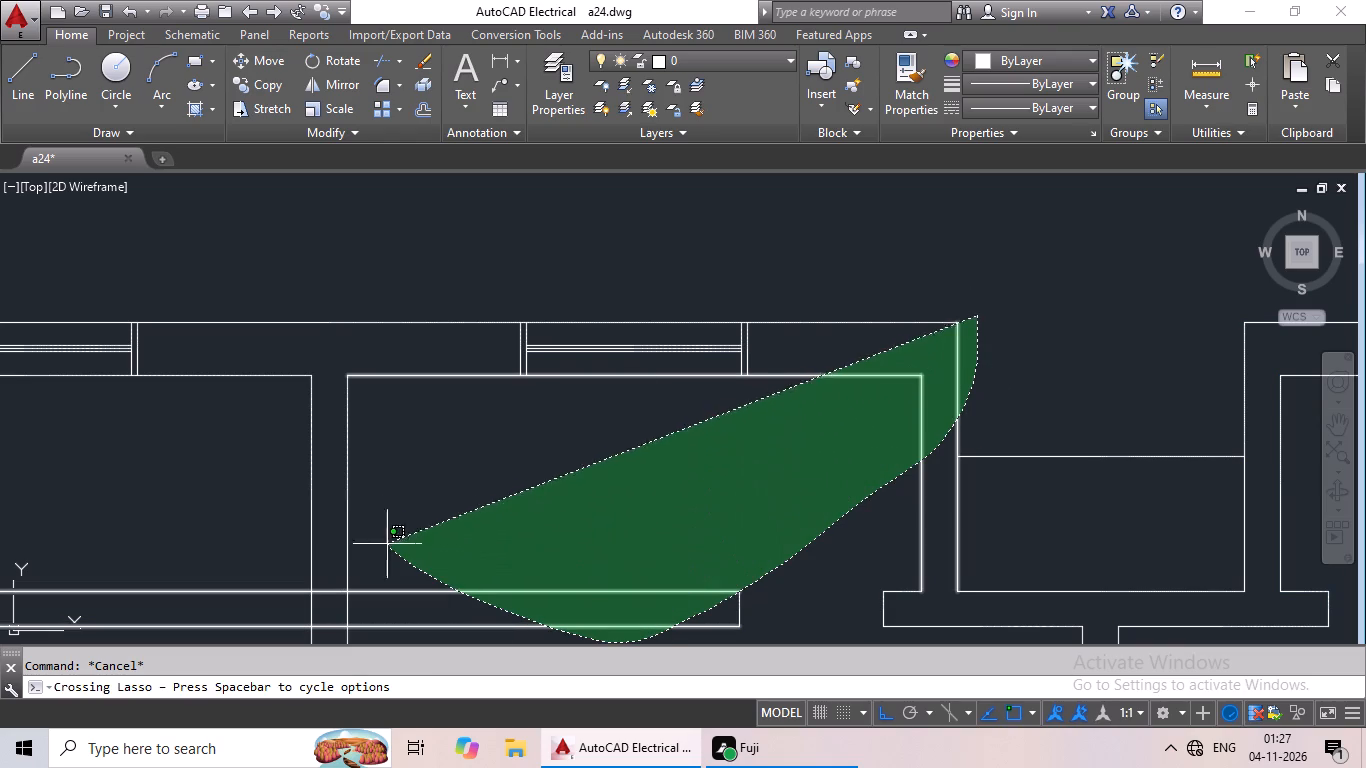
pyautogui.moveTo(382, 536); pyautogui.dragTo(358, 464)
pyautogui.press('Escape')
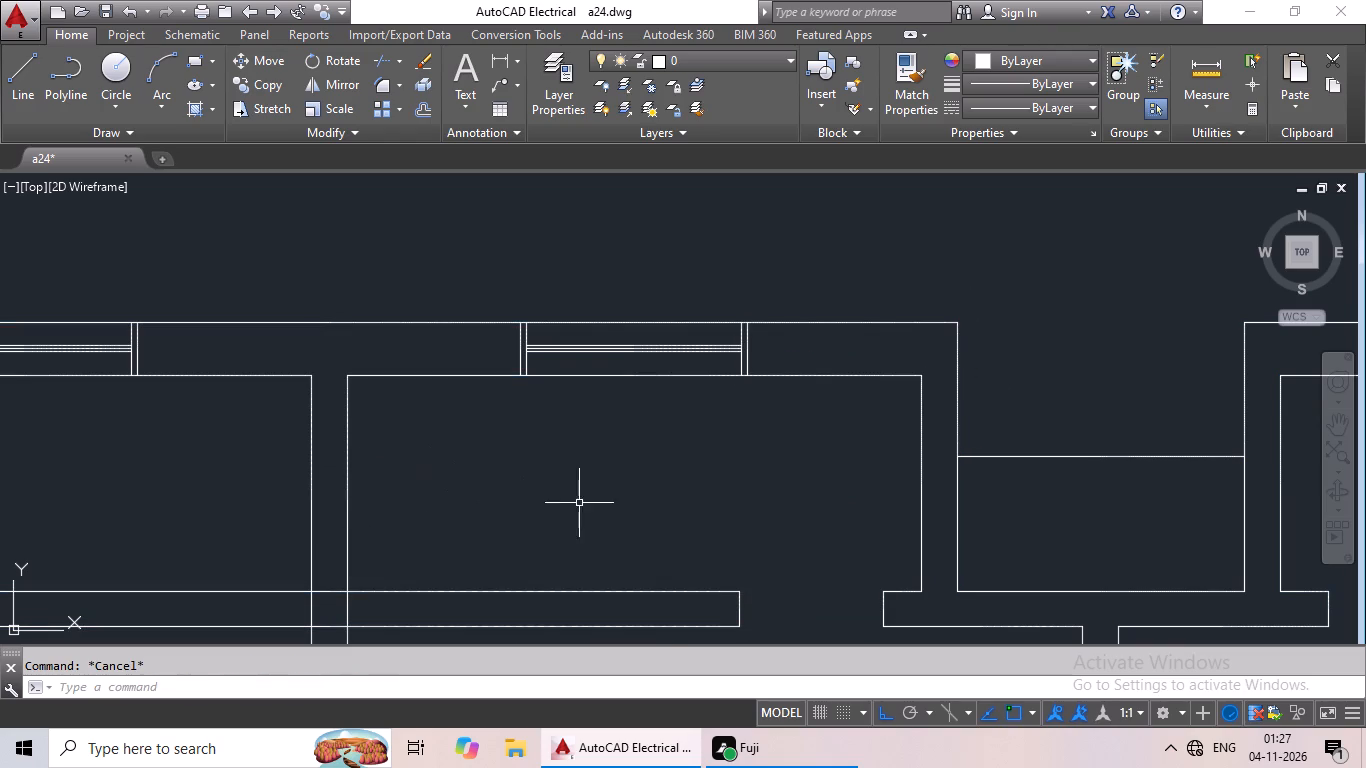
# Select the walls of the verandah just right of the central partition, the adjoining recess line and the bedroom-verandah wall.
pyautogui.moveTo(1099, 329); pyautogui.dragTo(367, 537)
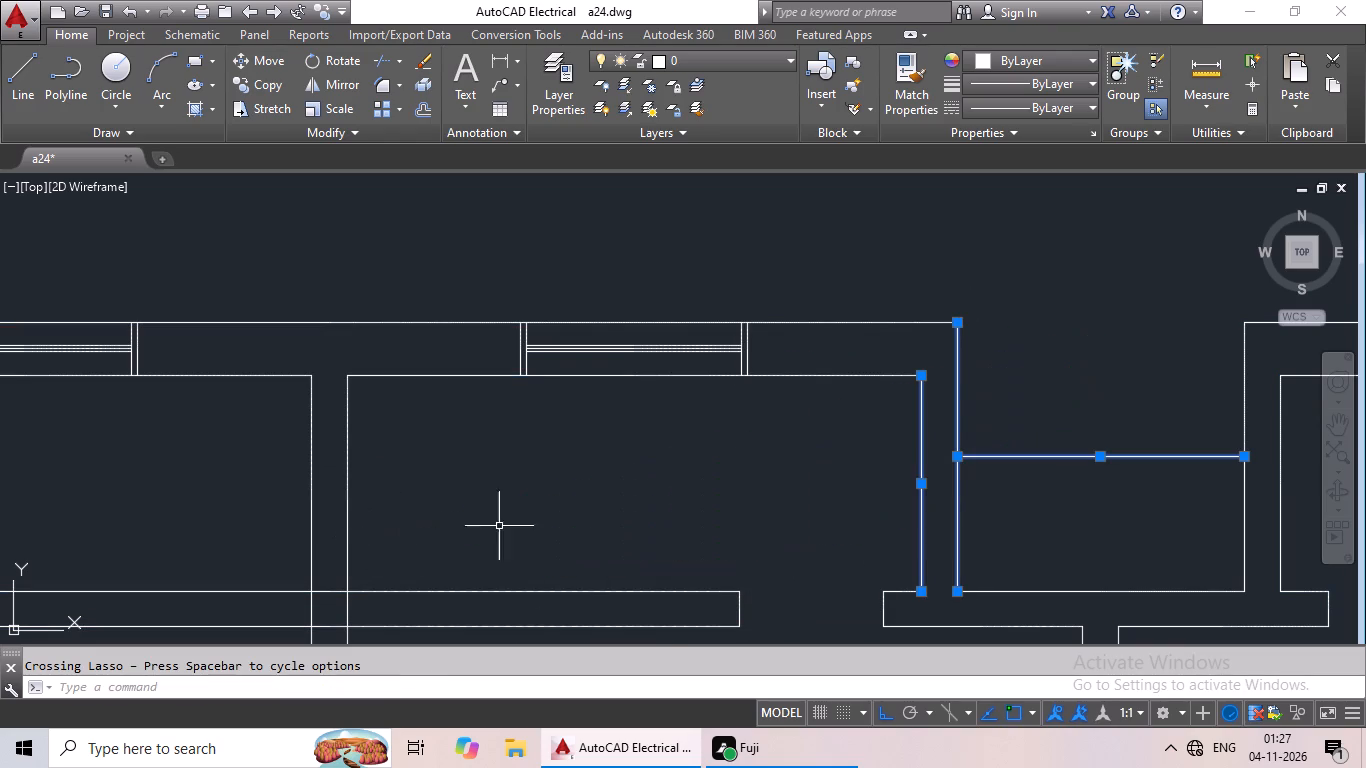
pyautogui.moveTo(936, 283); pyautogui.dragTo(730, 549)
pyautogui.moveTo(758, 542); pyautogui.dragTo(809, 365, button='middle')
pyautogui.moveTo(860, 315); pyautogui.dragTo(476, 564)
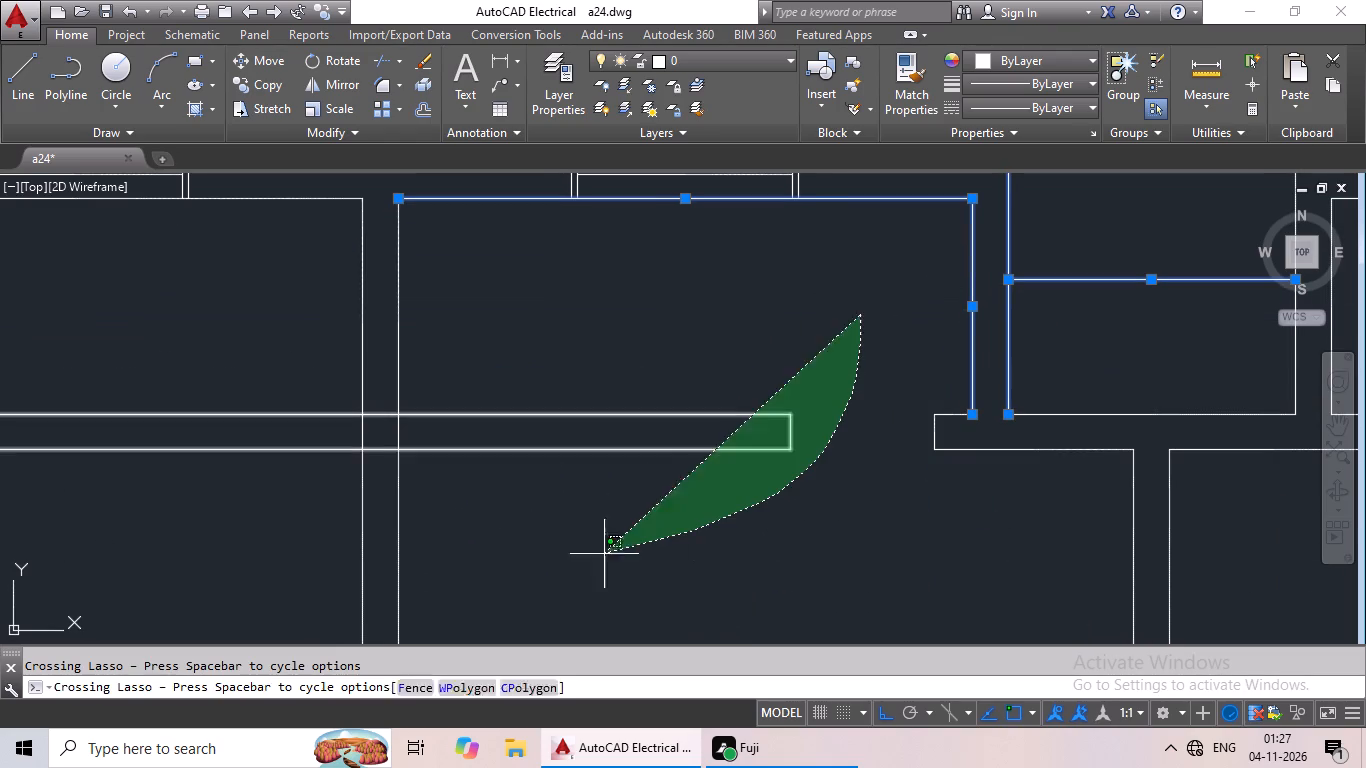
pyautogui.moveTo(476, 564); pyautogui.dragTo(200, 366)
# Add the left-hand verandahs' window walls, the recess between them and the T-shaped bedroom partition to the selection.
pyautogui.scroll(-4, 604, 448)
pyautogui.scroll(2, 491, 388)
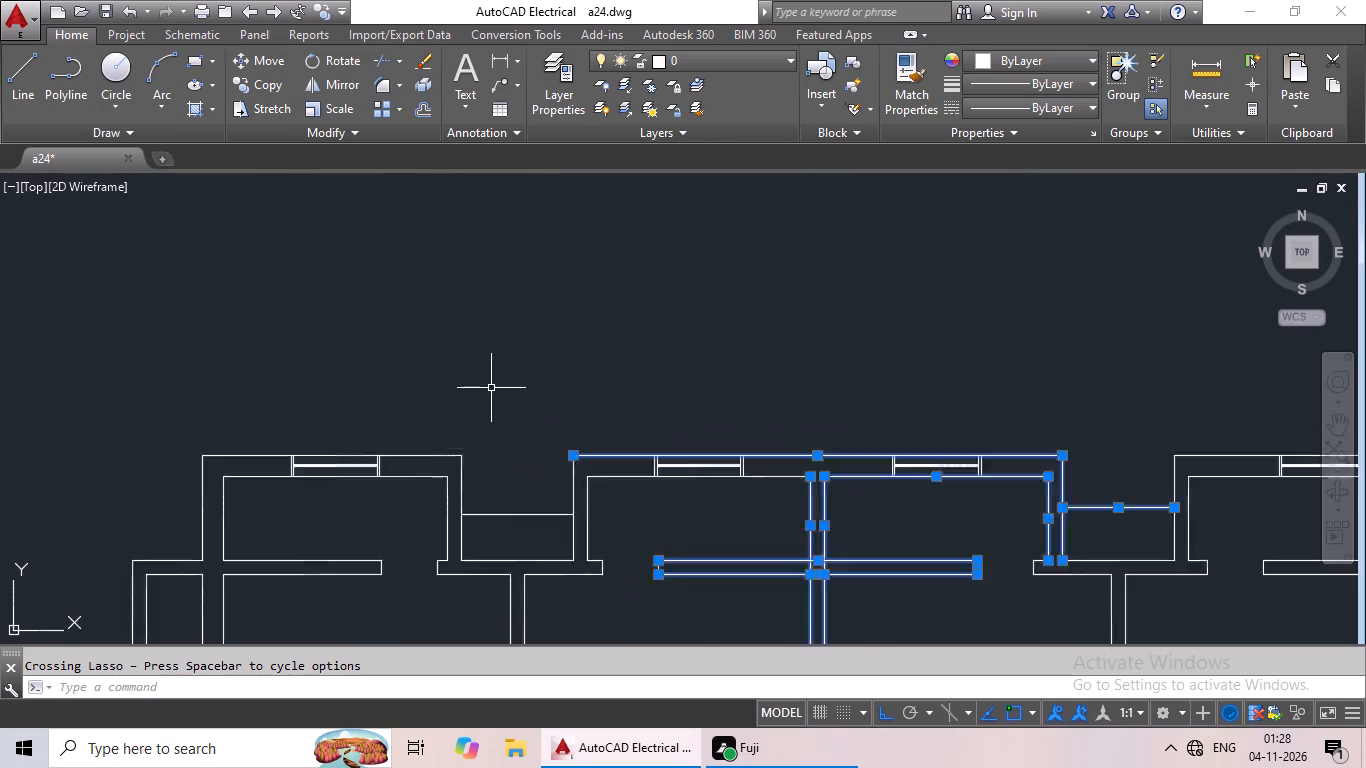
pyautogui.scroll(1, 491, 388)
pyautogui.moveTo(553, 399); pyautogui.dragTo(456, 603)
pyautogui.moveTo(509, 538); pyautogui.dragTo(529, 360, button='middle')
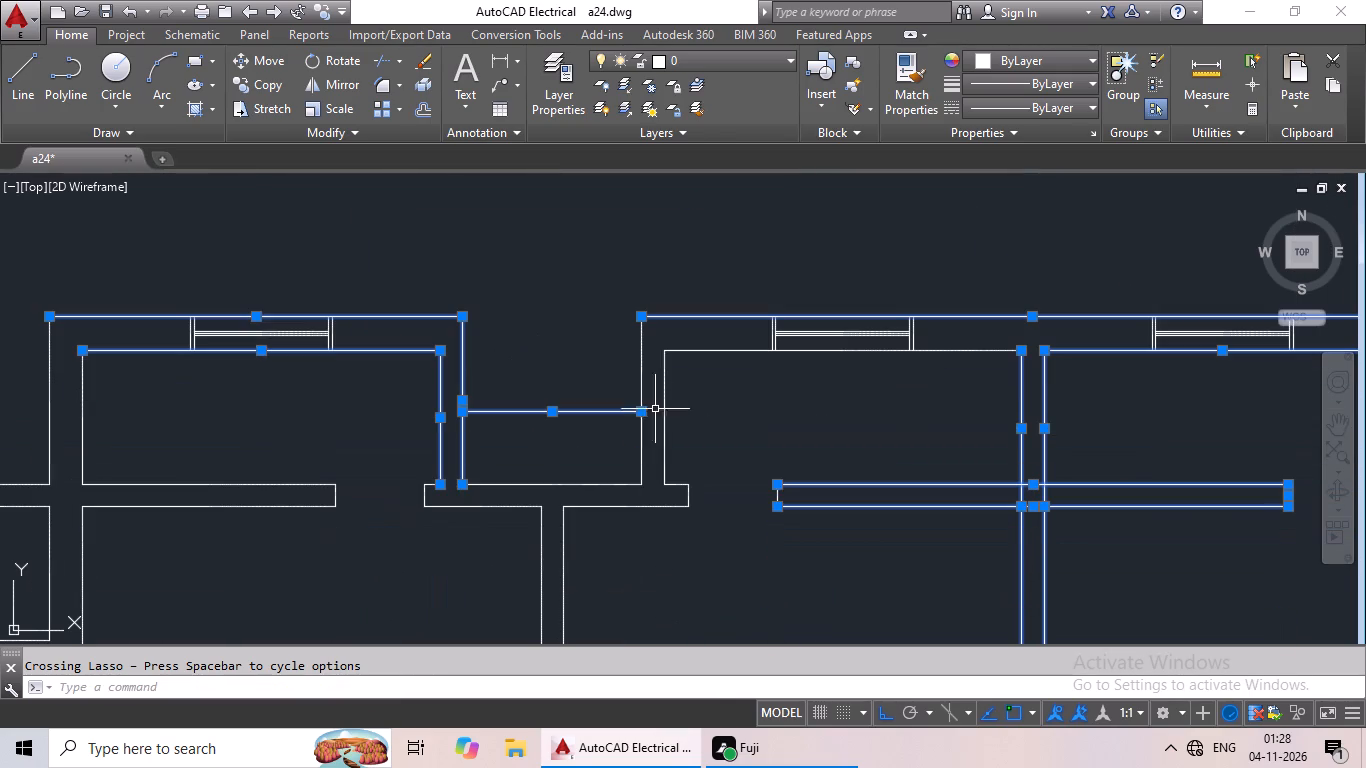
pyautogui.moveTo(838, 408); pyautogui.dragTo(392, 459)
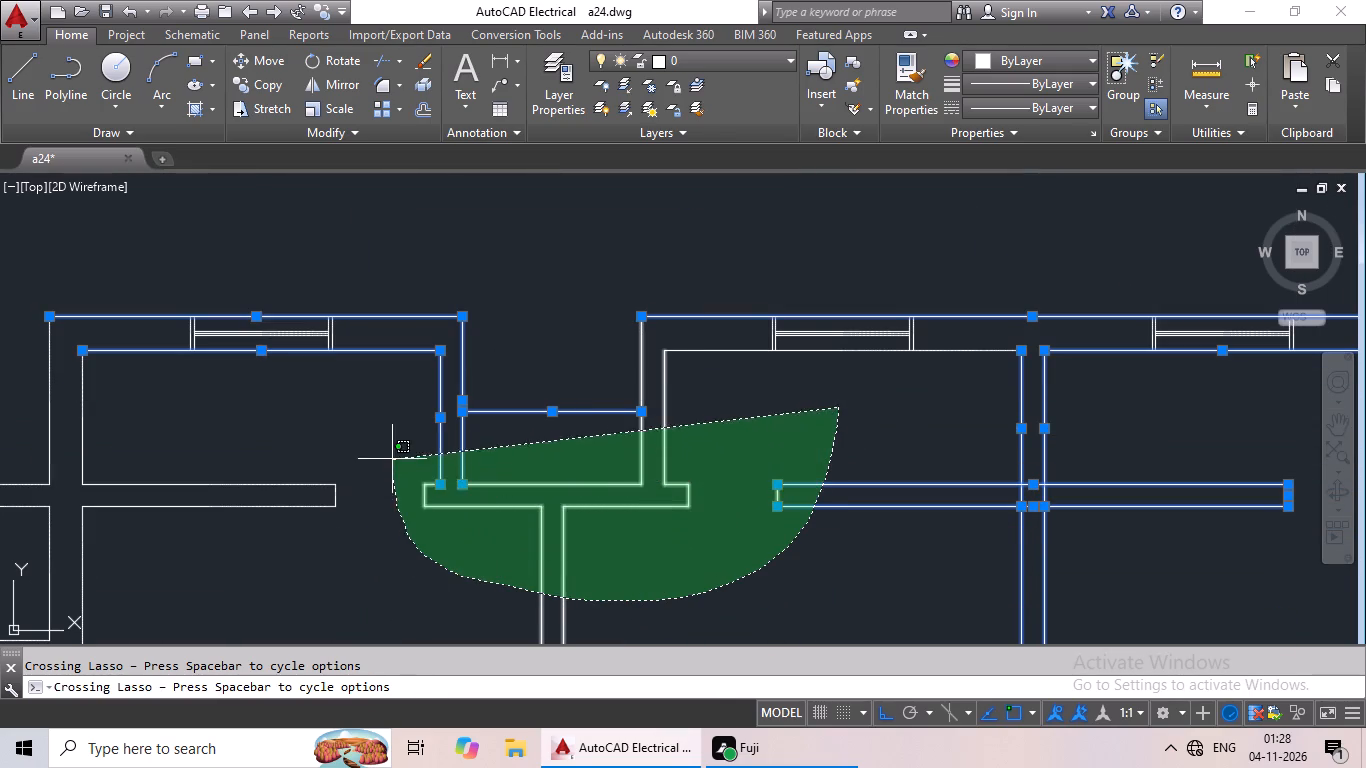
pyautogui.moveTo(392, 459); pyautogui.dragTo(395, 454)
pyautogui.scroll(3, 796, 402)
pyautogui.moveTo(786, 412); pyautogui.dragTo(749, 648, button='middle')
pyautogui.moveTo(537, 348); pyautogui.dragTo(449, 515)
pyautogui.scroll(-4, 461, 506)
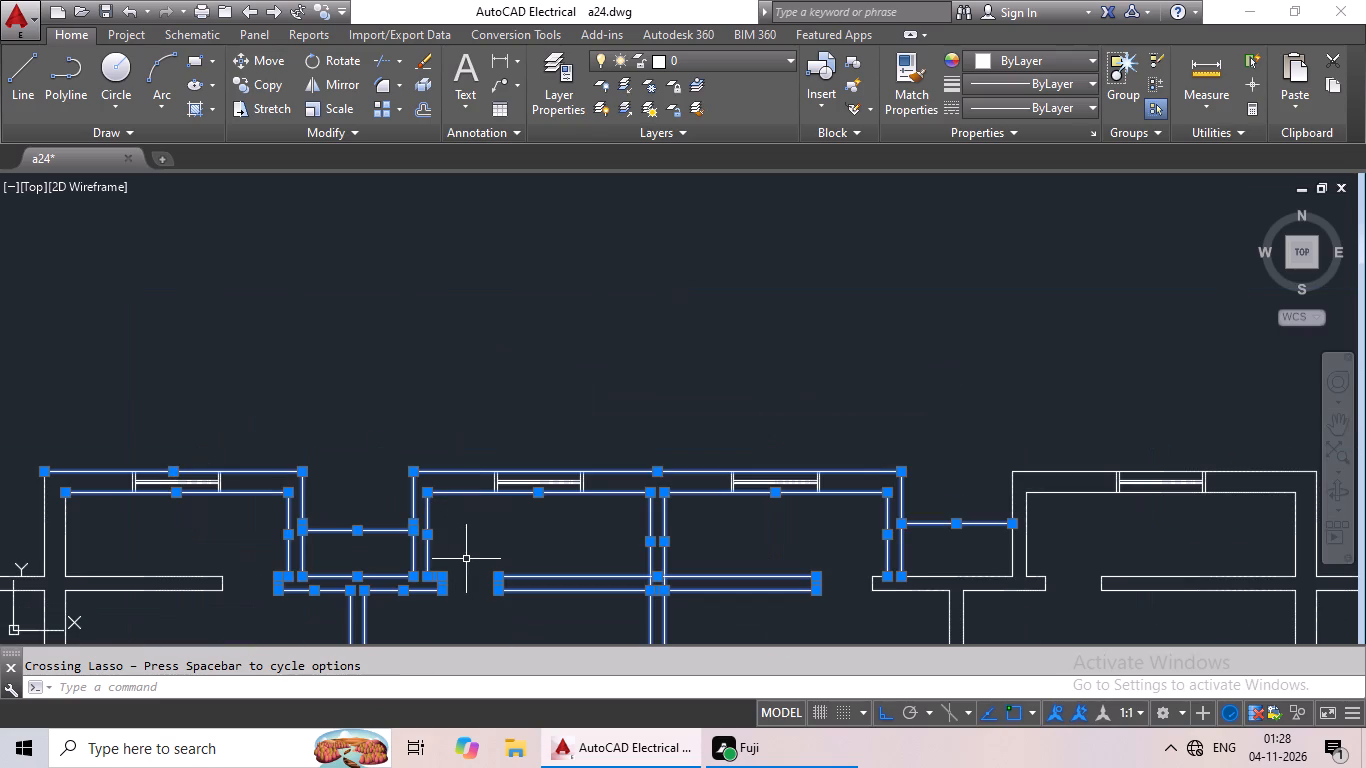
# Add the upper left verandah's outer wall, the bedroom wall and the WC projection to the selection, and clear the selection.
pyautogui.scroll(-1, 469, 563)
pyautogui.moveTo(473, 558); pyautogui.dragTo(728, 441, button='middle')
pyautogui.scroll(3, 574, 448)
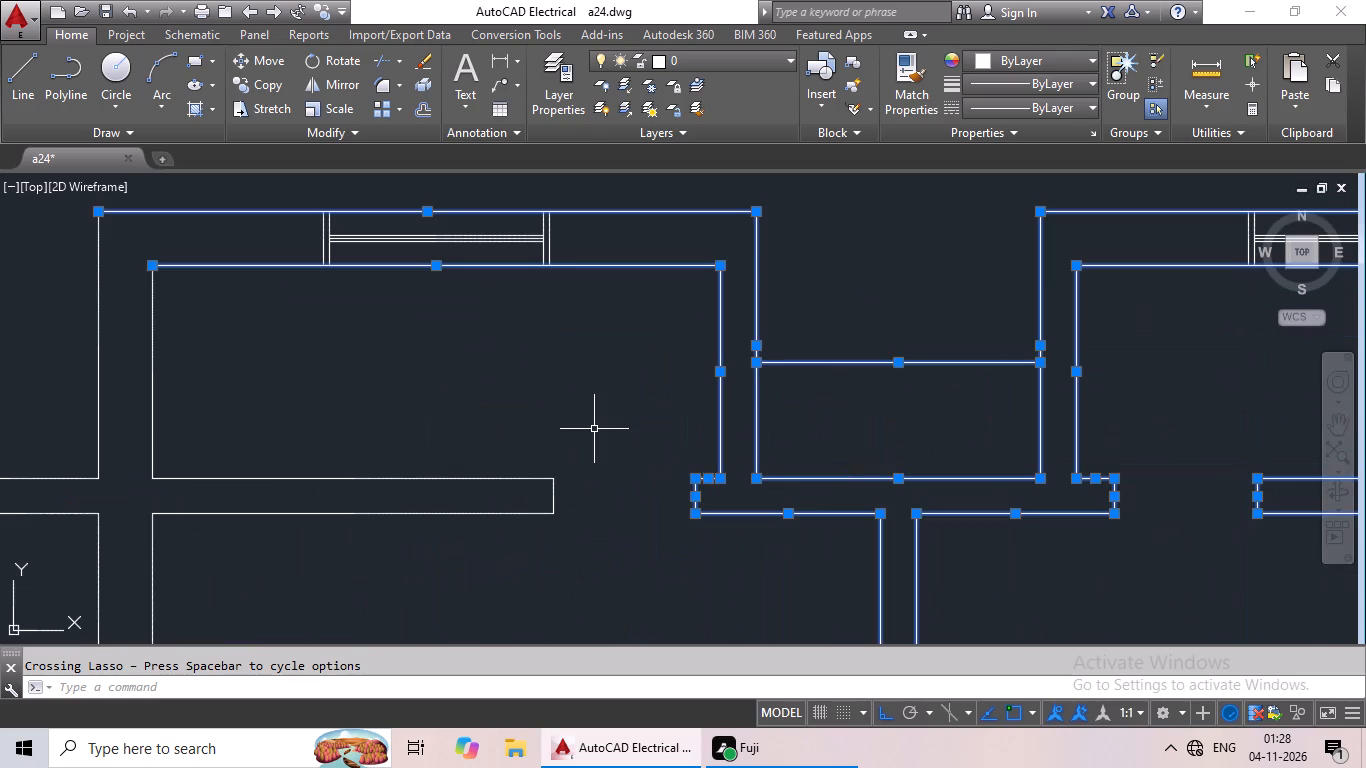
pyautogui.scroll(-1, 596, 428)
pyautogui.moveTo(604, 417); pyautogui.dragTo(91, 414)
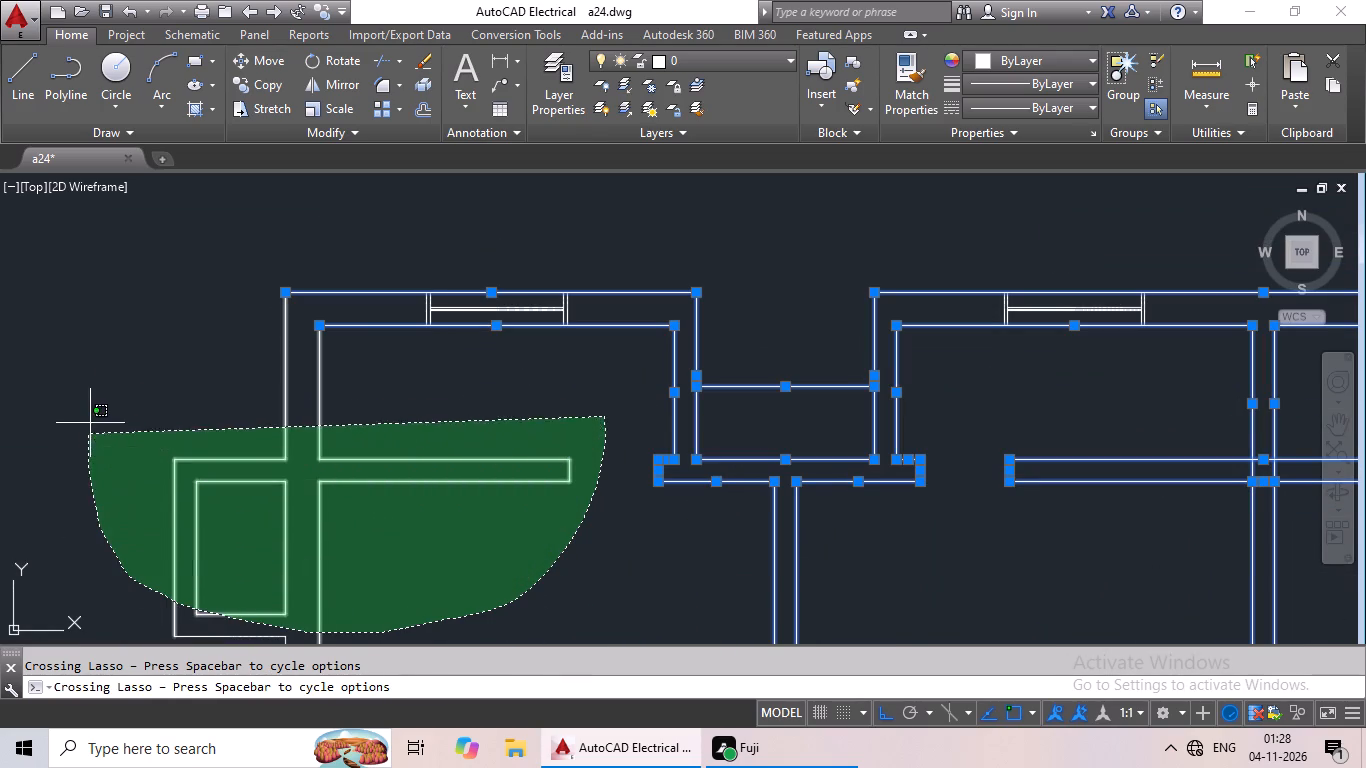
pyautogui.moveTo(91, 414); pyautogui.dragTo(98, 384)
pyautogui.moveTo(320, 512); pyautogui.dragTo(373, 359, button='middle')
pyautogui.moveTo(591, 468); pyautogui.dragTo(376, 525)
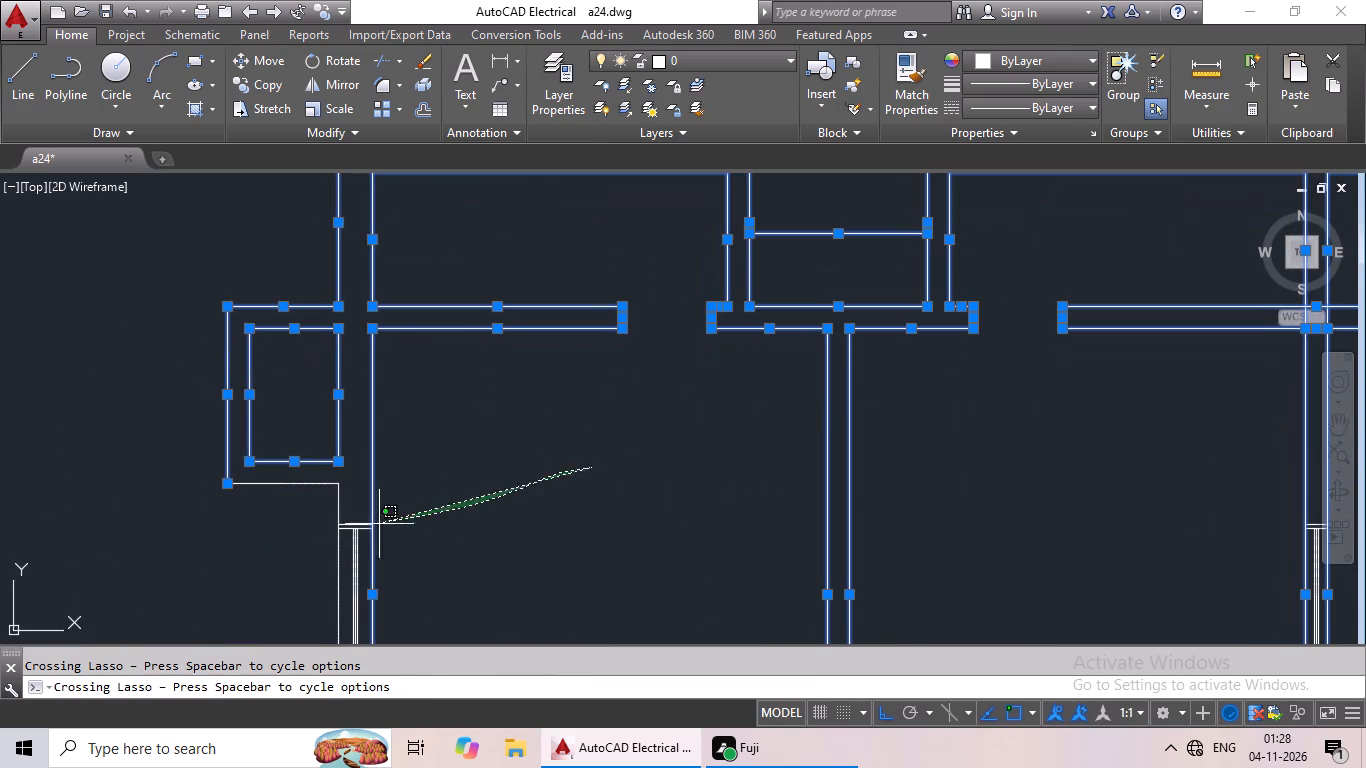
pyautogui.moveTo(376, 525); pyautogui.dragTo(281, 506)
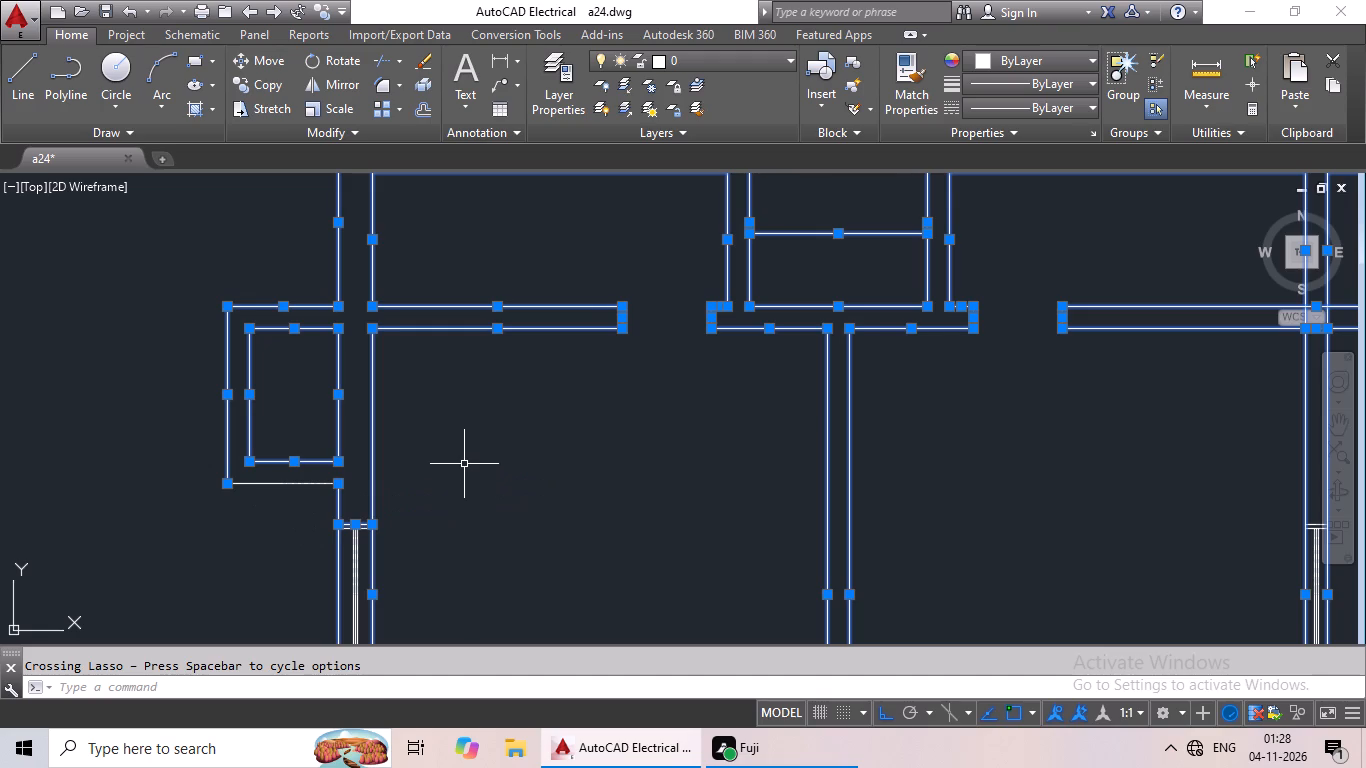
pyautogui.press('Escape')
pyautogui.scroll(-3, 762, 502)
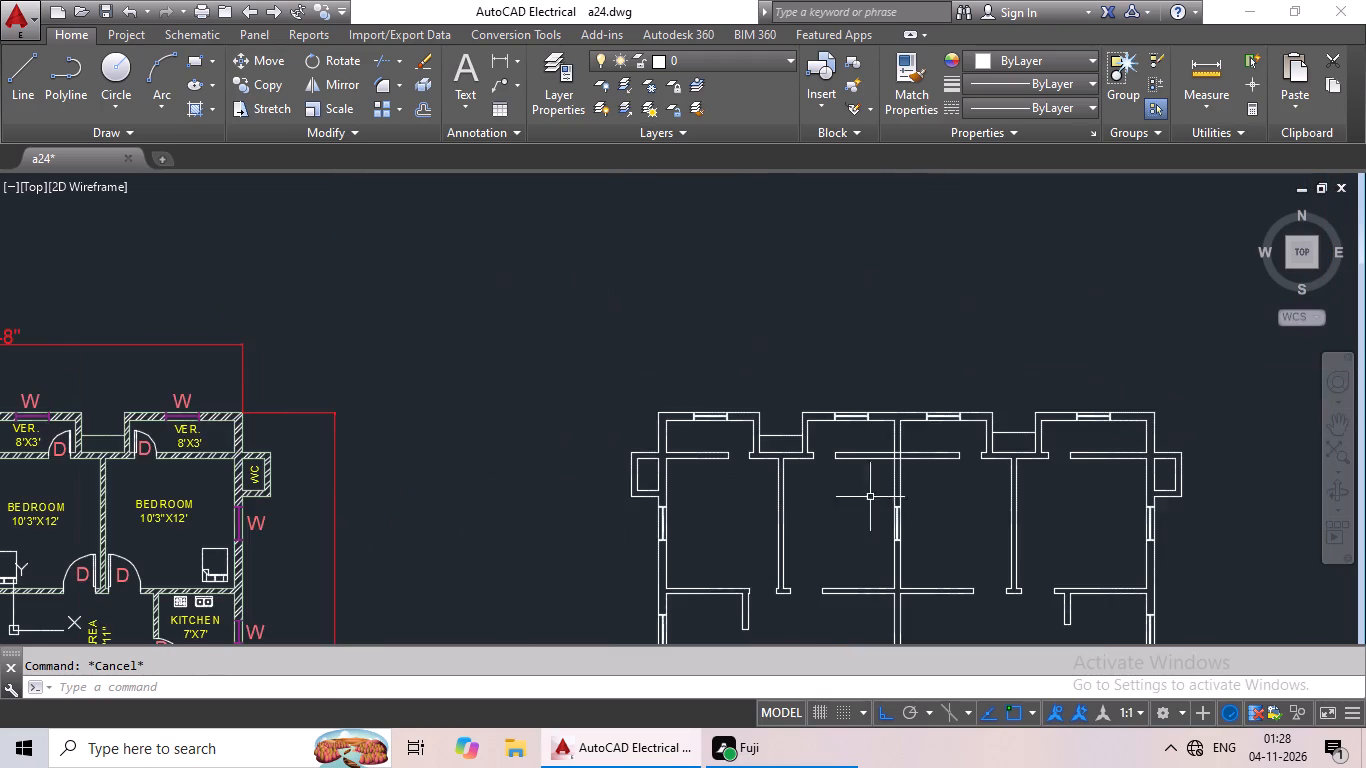
# Trim the wall lines crossing where the central partition meets the verandah-bedroom wall, leaving a clean junction.
pyautogui.moveTo(888, 494); pyautogui.dragTo(593, 477, button='middle')
pyautogui.press('Escape')
pyautogui.press('Escape')
pyautogui.press('Escape')
pyautogui.write('tr')
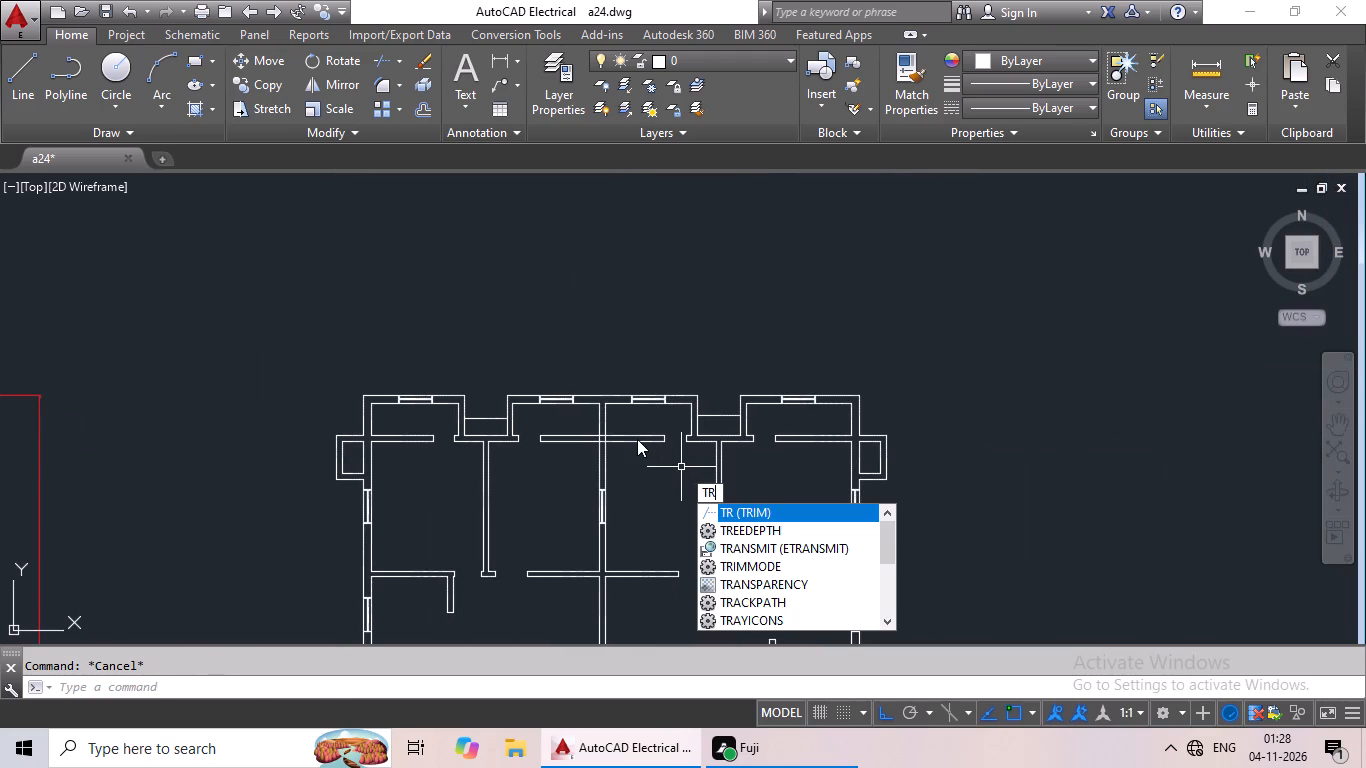
pyautogui.press('space')
pyautogui.scroll(3, 594, 438)
pyautogui.press('space')
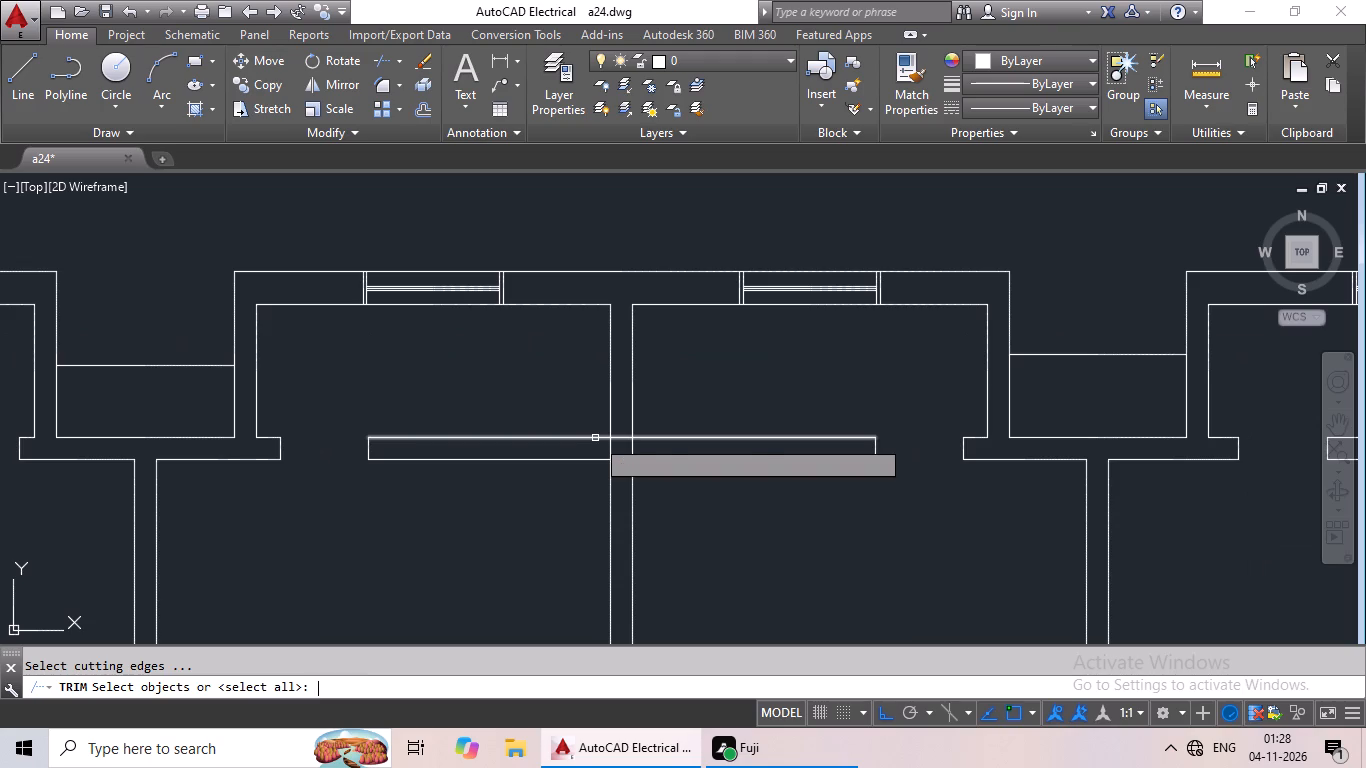
pyautogui.scroll(3, 632, 448)
pyautogui.moveTo(671, 438); pyautogui.dragTo(537, 462)
pyautogui.click(537, 462)
pyautogui.moveTo(597, 383); pyautogui.dragTo(569, 499)
pyautogui.moveTo(569, 500); pyautogui.dragTo(583, 454)
pyautogui.moveTo(583, 449); pyautogui.dragTo(575, 568)
pyautogui.click(576, 564)
pyautogui.scroll(-4, 621, 495)
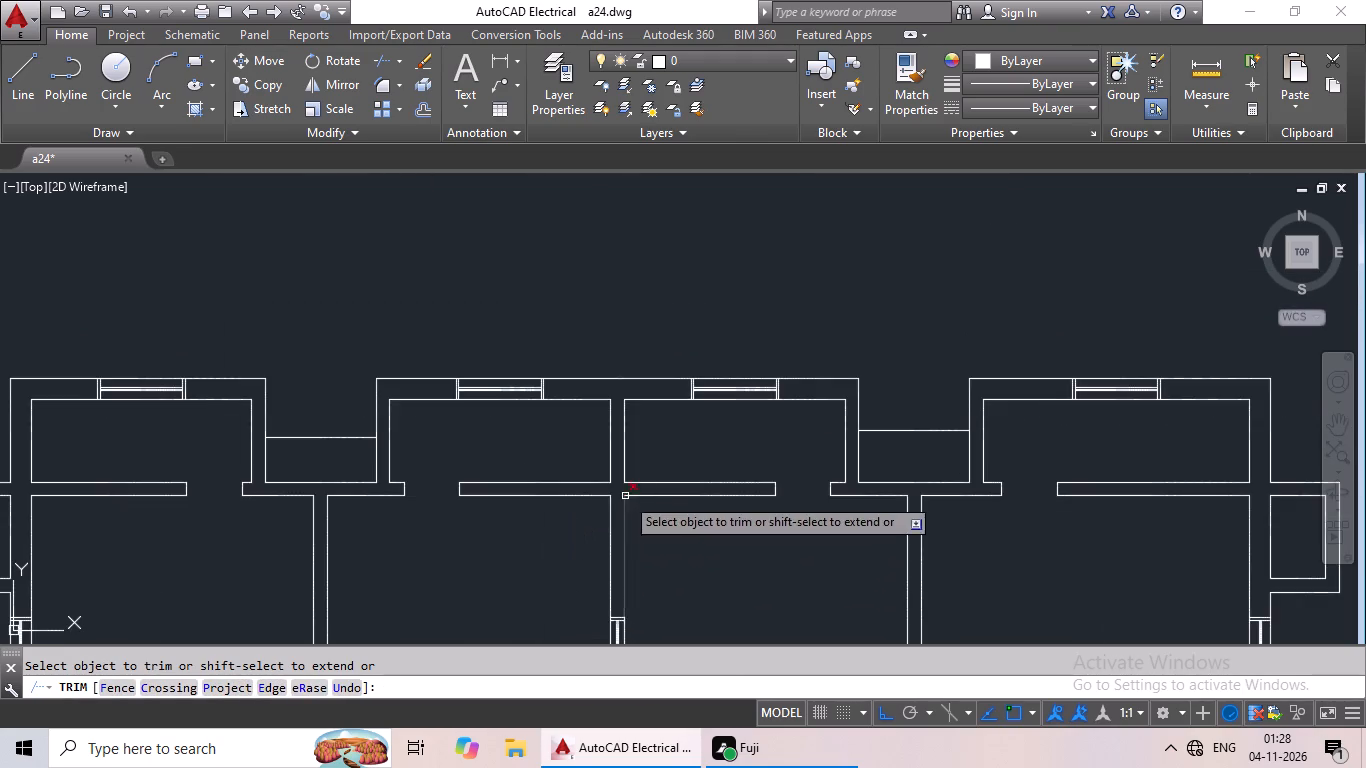
pyautogui.moveTo(702, 516); pyautogui.dragTo(779, 402, button='middle')
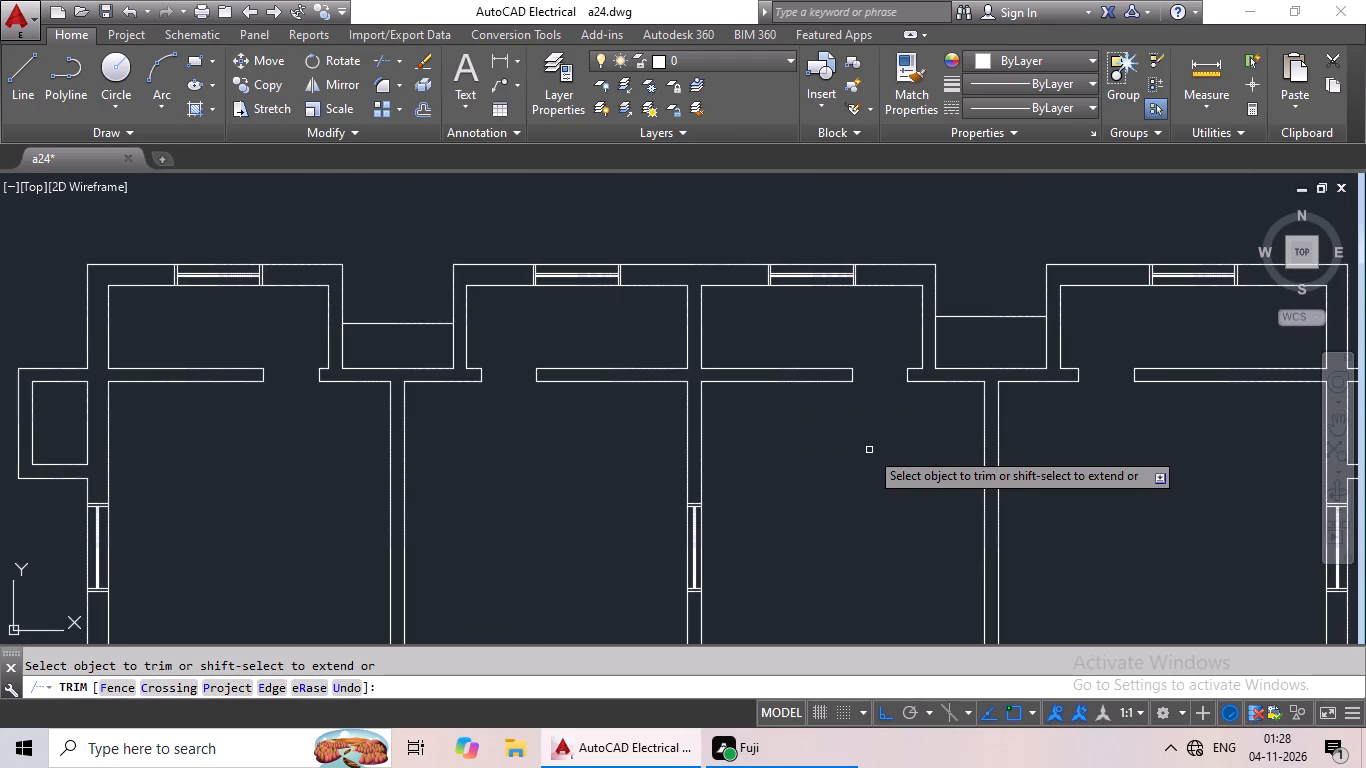
pyautogui.scroll(-2, 861, 457)
pyautogui.press('Escape')
pyautogui.press('Escape')
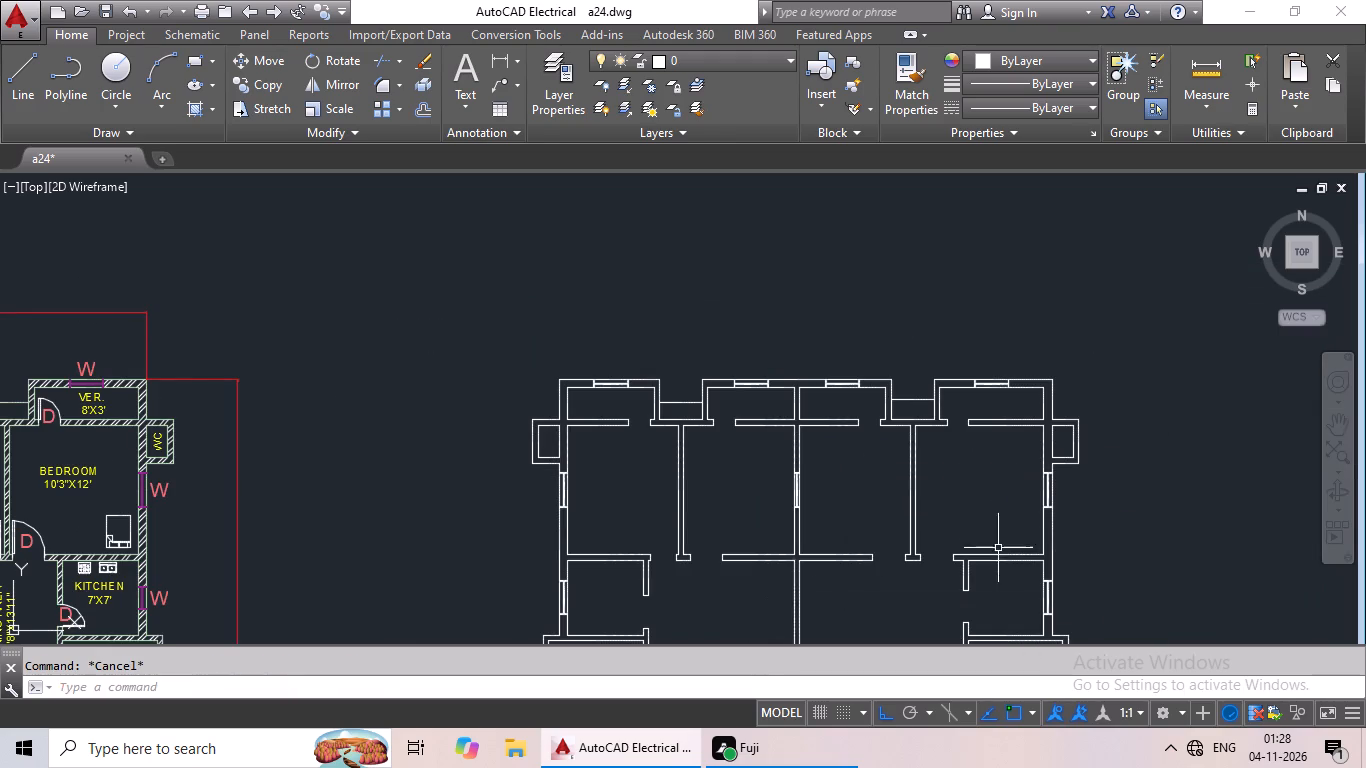
pyautogui.press('Escape')
# Select the upper right WC projection, the right-hand verandah-bedroom walls, the bedroom partition and the recess walls.
pyautogui.scroll(3, 1005, 499)
pyautogui.scroll(-2, 1002, 499)
pyautogui.moveTo(1001, 495); pyautogui.dragTo(515, 494, button='middle')
pyautogui.moveTo(711, 363); pyautogui.dragTo(486, 427)
pyautogui.scroll(3, 568, 441)
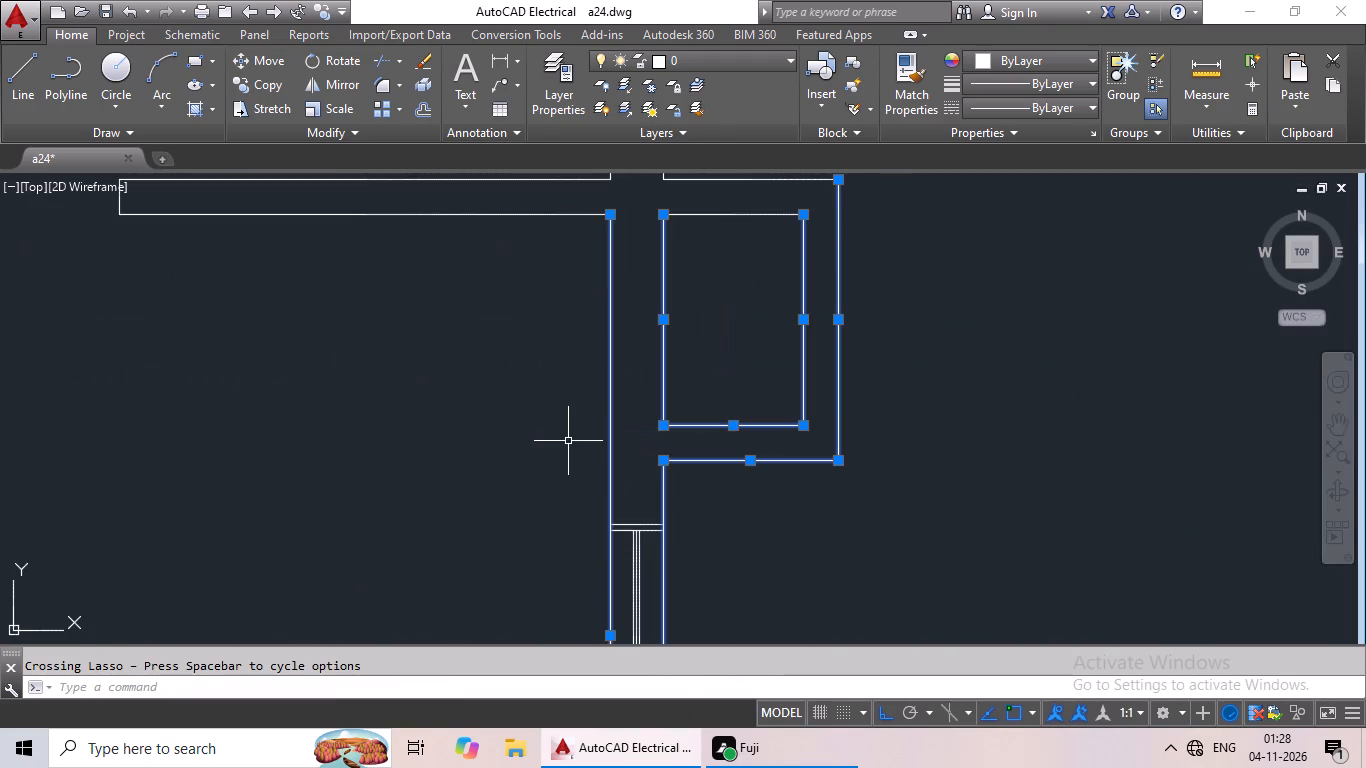
pyautogui.moveTo(569, 431); pyautogui.dragTo(621, 556, button='middle')
pyautogui.moveTo(877, 271); pyautogui.dragTo(106, 407)
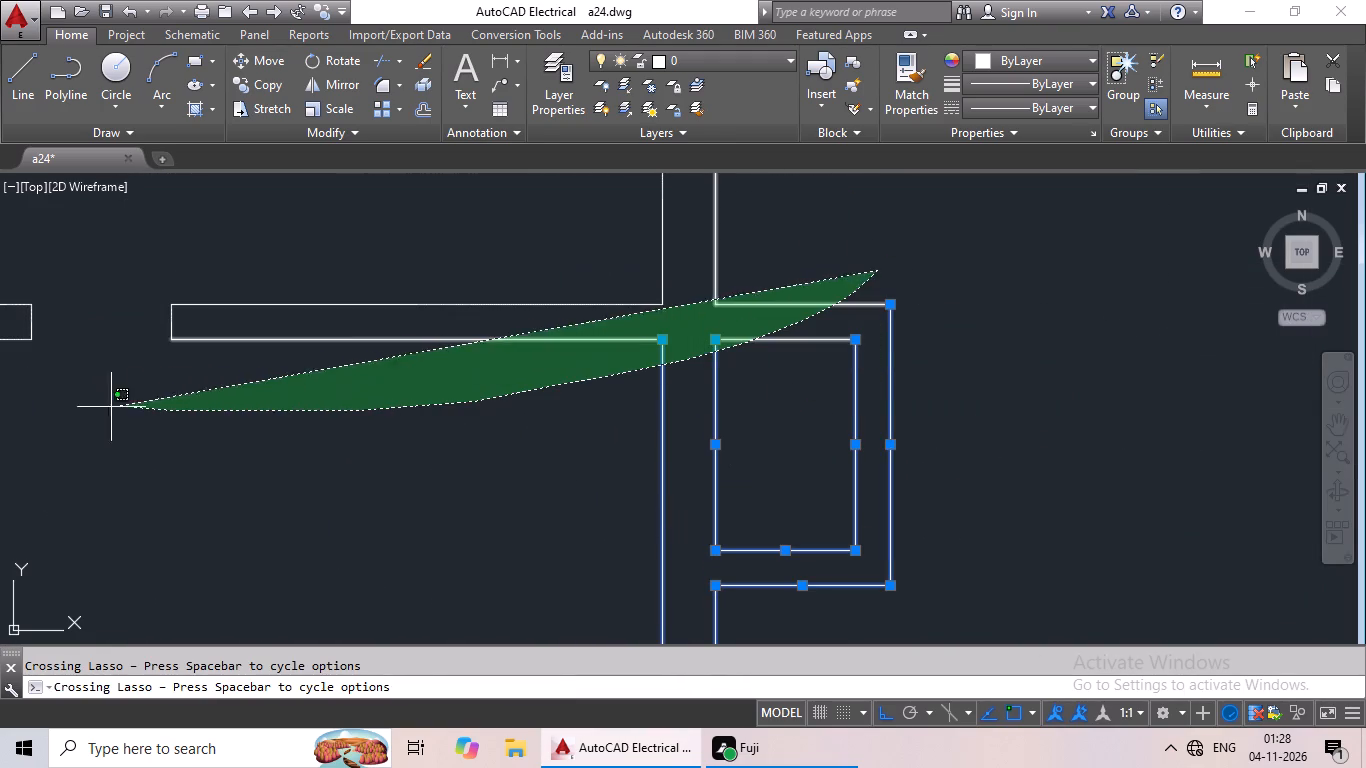
pyautogui.moveTo(106, 407); pyautogui.dragTo(106, 309)
pyautogui.scroll(-1, 275, 381)
pyautogui.moveTo(314, 396); pyautogui.dragTo(992, 489, button='middle')
pyautogui.moveTo(881, 363); pyautogui.dragTo(300, 367)
pyautogui.moveTo(690, 322); pyautogui.dragTo(551, 387)
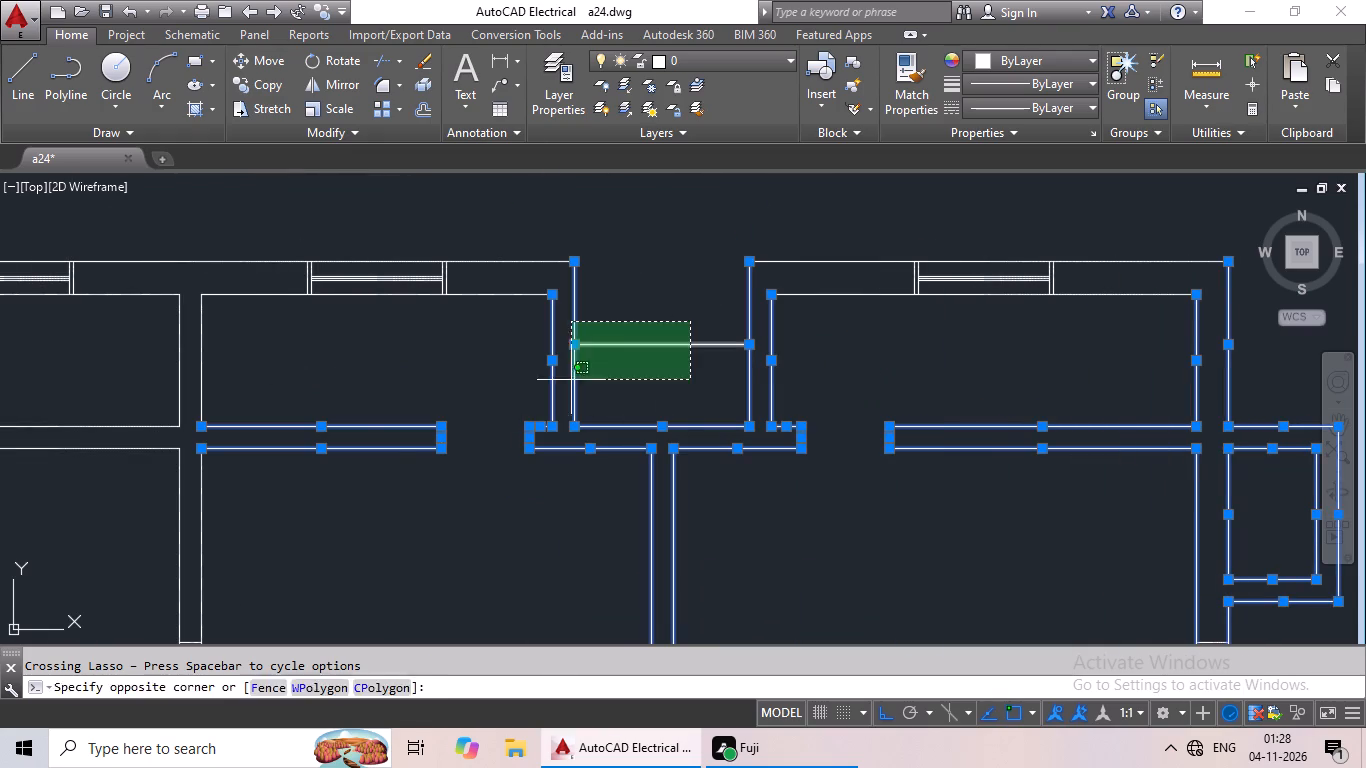
pyautogui.moveTo(551, 387); pyautogui.dragTo(381, 431)
# Add the inner and outer window-wall lines of the two right-hand verandahs to the selection.
pyautogui.moveTo(789, 455); pyautogui.dragTo(352, 573, button='middle')
pyautogui.scroll(2, 721, 441)
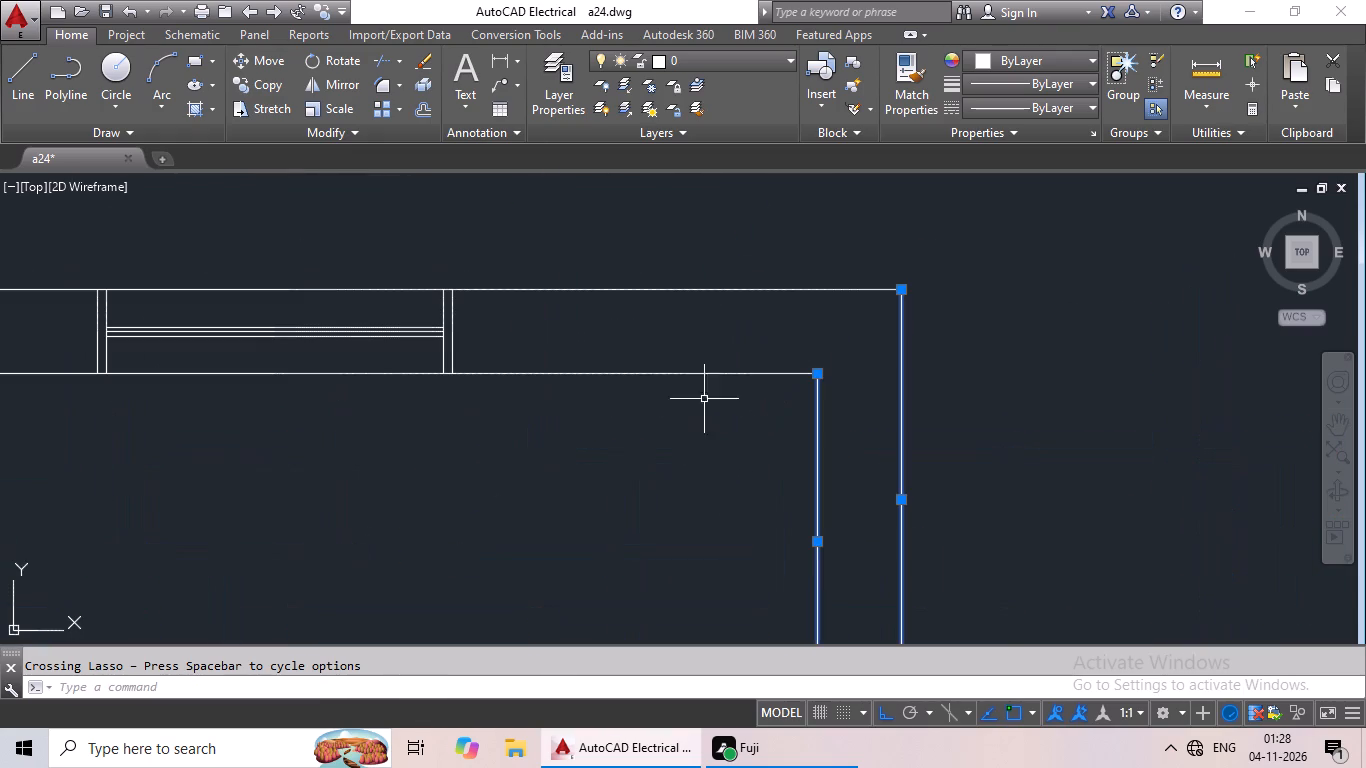
pyautogui.moveTo(829, 242); pyautogui.dragTo(562, 489)
pyautogui.scroll(-3, 566, 491)
pyautogui.moveTo(594, 492); pyautogui.dragTo(1092, 391, button='middle')
pyautogui.scroll(3, 720, 352)
pyautogui.moveTo(755, 273); pyautogui.dragTo(611, 465)
pyautogui.click(611, 465)
pyautogui.scroll(-3, 635, 456)
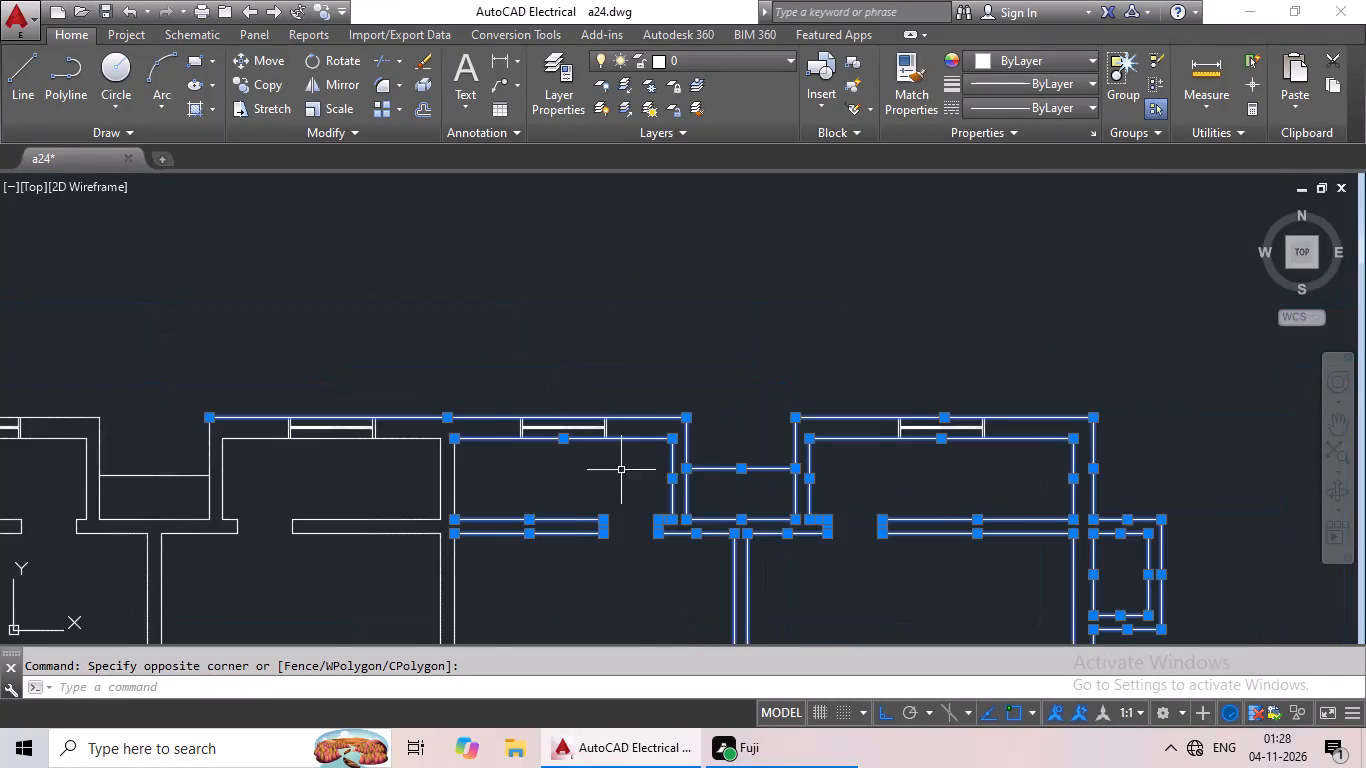
# Add the central partition, the left-hand verandah-bedroom walls, the left bedroom partition and the left recess sides to the selection.
pyautogui.moveTo(619, 473); pyautogui.dragTo(852, 345, button='middle')
pyautogui.moveTo(852, 354); pyautogui.dragTo(462, 373)
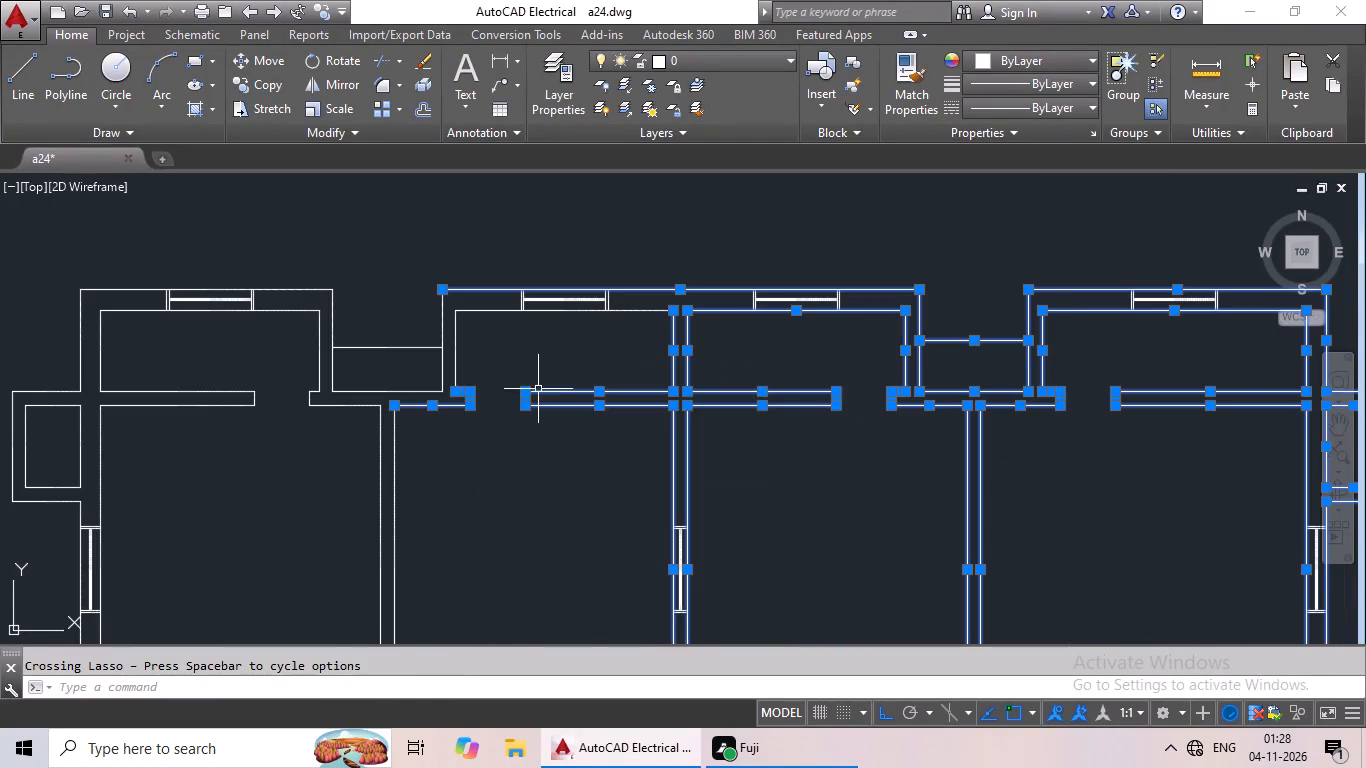
pyautogui.moveTo(539, 389); pyautogui.dragTo(749, 346, button='middle')
pyautogui.moveTo(749, 346); pyautogui.dragTo(398, 309)
pyautogui.moveTo(556, 384); pyautogui.dragTo(584, 430, button='middle')
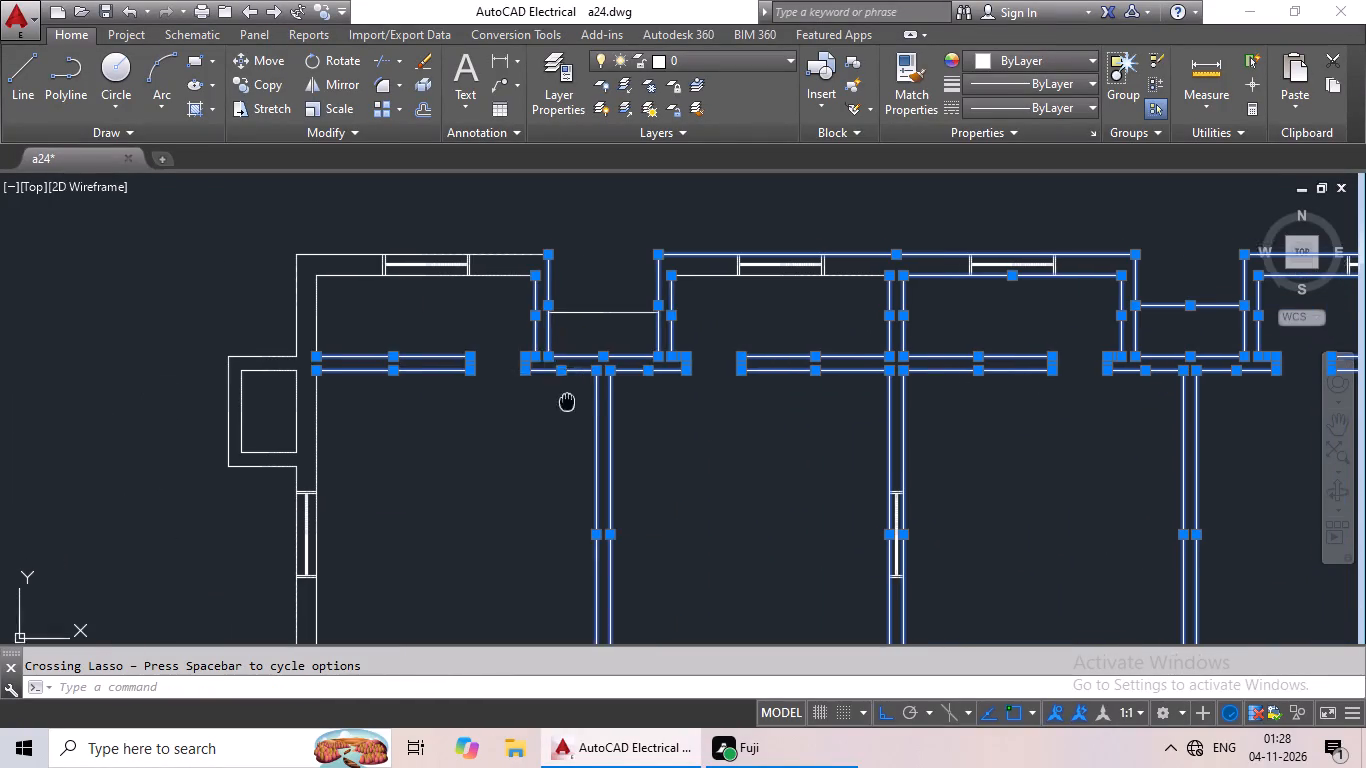
pyautogui.moveTo(584, 430); pyautogui.dragTo(603, 471, button='middle')
# Add the upper left verandah's window wall and outer side wall to the selection.
pyautogui.scroll(3, 571, 366)
pyautogui.moveTo(710, 357); pyautogui.dragTo(710, 515, button='middle')
pyautogui.moveTo(679, 309); pyautogui.dragTo(647, 318)
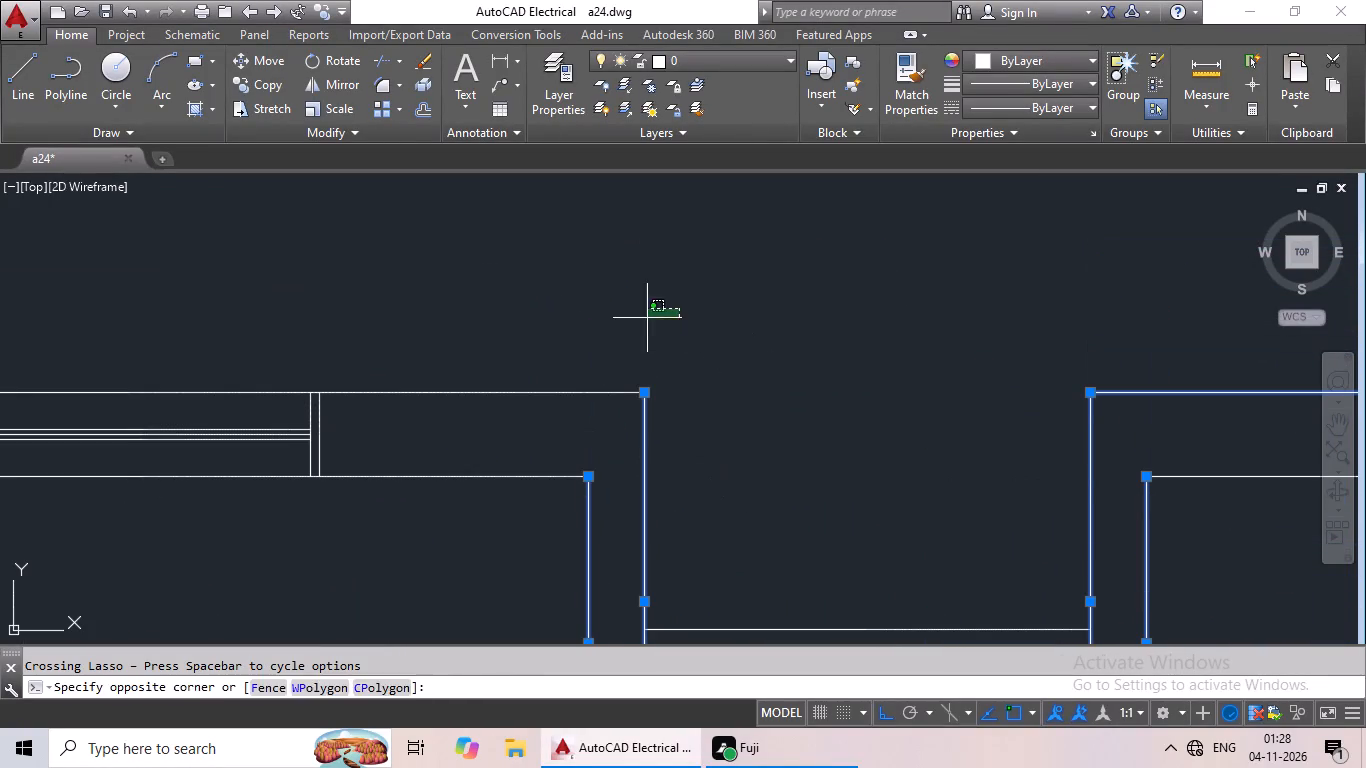
pyautogui.moveTo(647, 318); pyautogui.dragTo(428, 531)
pyautogui.moveTo(420, 535); pyautogui.dragTo(838, 304, button='middle')
pyautogui.scroll(-1, 828, 323)
pyautogui.moveTo(744, 360); pyautogui.dragTo(356, 390)
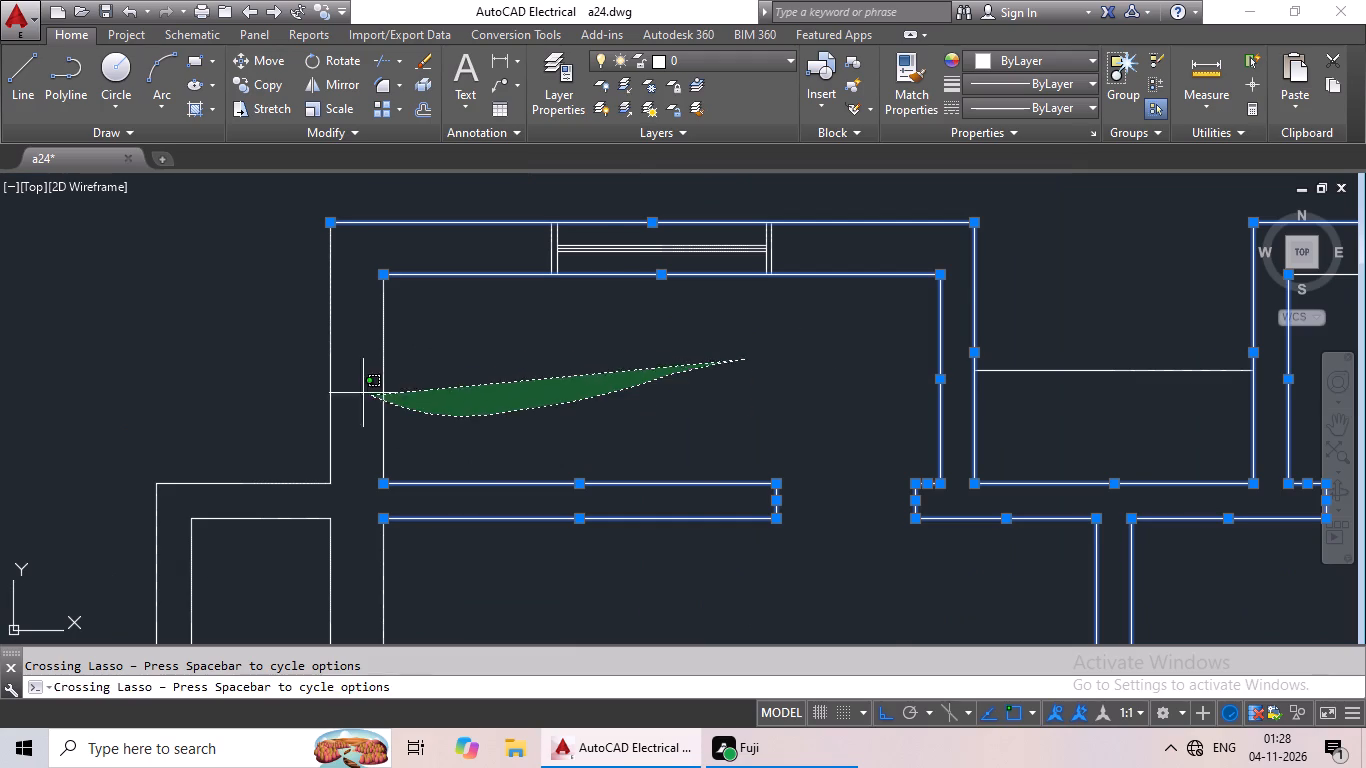
pyautogui.moveTo(356, 390); pyautogui.dragTo(243, 325)
# Add the upper left WC projection and the adjoining left bedroom outer wall to the selection.
pyautogui.scroll(-1, 499, 382)
pyautogui.moveTo(501, 381); pyautogui.dragTo(591, 191, button='middle')
pyautogui.moveTo(649, 331); pyautogui.dragTo(507, 393)
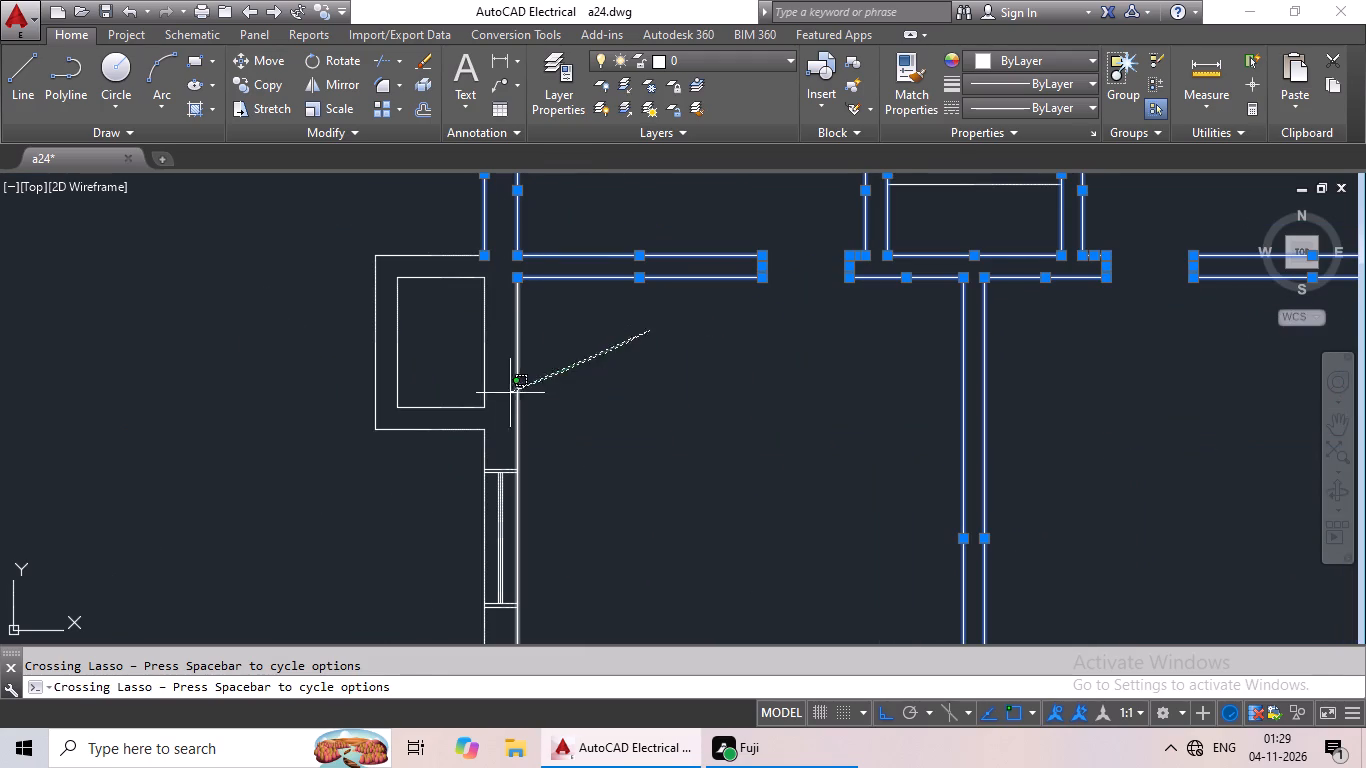
pyautogui.moveTo(507, 393); pyautogui.dragTo(311, 226)
pyautogui.moveTo(617, 399); pyautogui.dragTo(639, 314, button='middle')
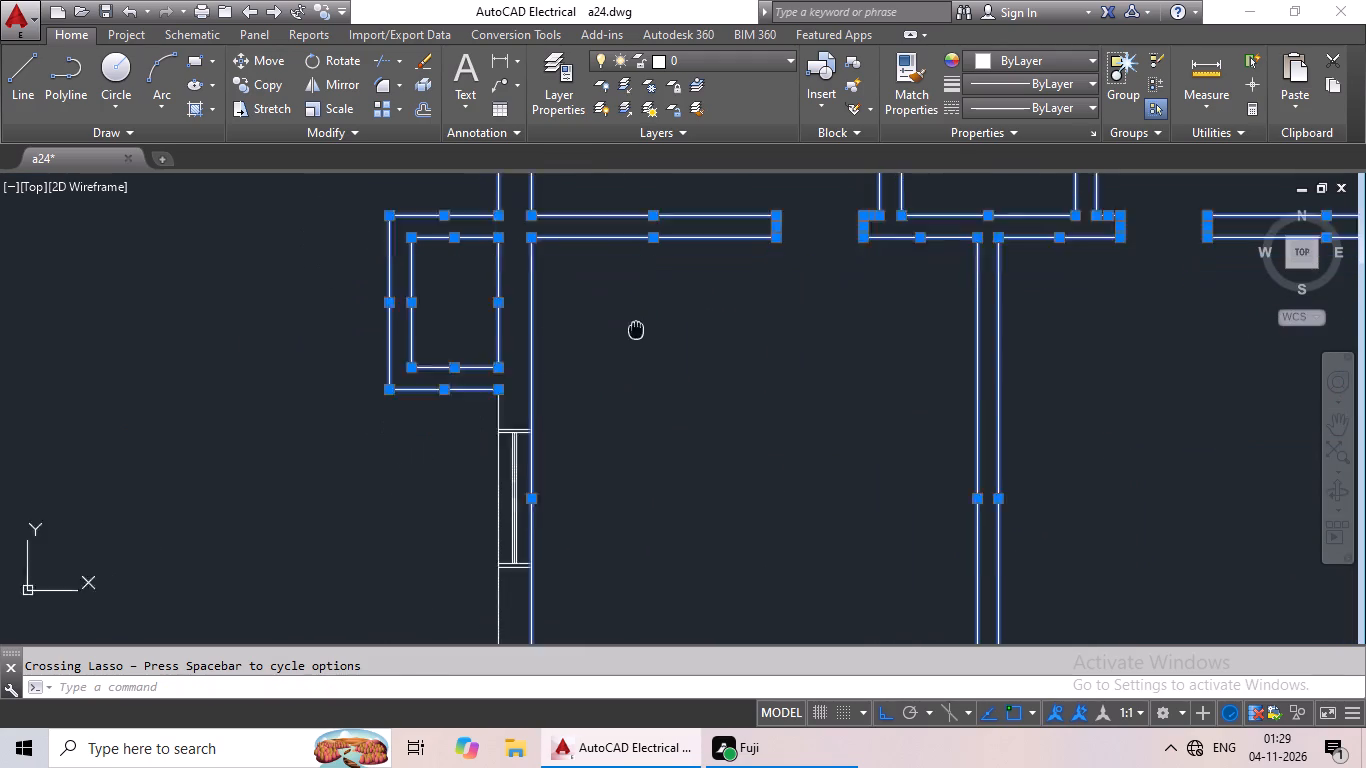
pyautogui.moveTo(639, 314); pyautogui.dragTo(657, 217, button='middle')
pyautogui.moveTo(688, 383); pyautogui.dragTo(308, 506)
# Add the bedrooms' lower walls and the left-hand partition pieces beside the door openings below them to the selection.
pyautogui.scroll(-3, 514, 510)
pyautogui.moveTo(544, 506); pyautogui.dragTo(566, 351, button='middle')
pyautogui.scroll(3, 652, 412)
pyautogui.moveTo(600, 189); pyautogui.dragTo(341, 222)
pyautogui.moveTo(811, 486); pyautogui.dragTo(820, 261, button='middle')
pyautogui.moveTo(832, 266); pyautogui.dragTo(739, 520)
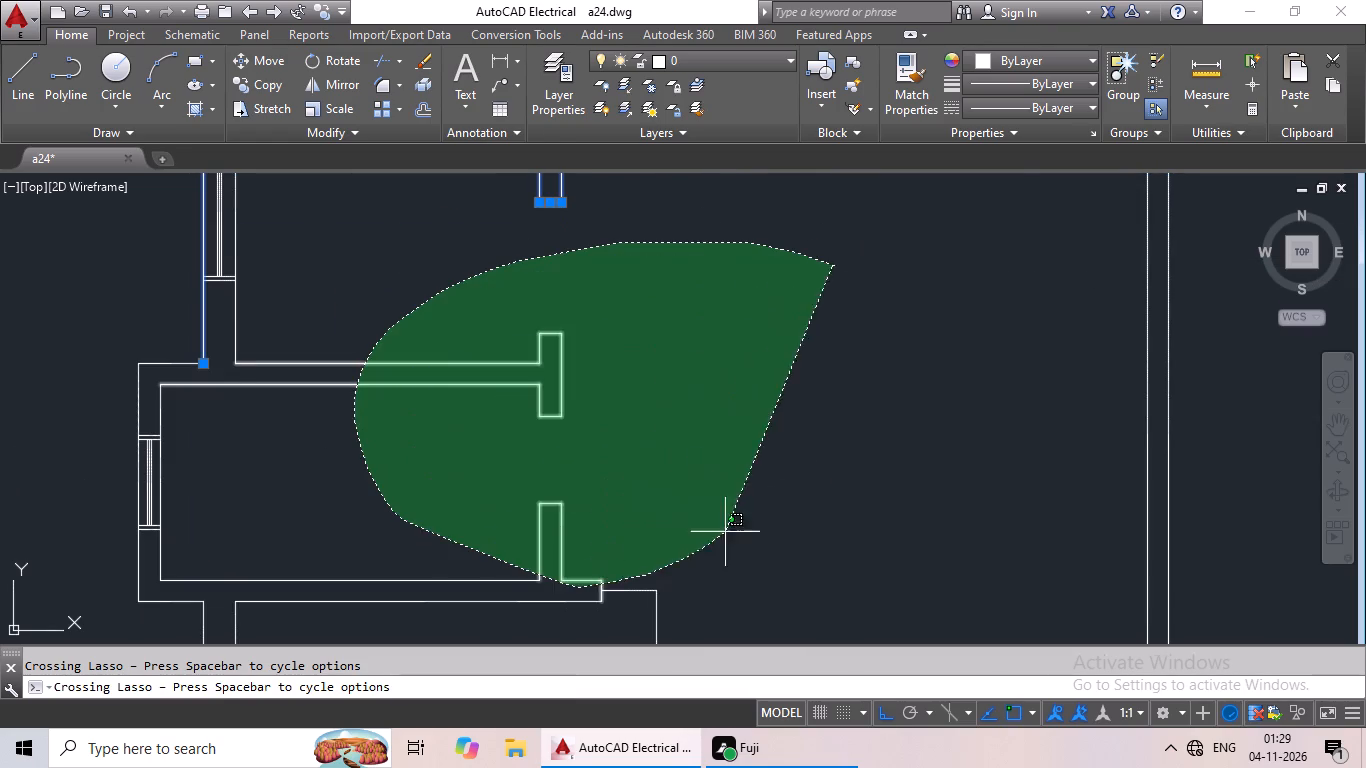
pyautogui.moveTo(739, 520); pyautogui.dragTo(768, 494)
pyautogui.scroll(-2, 781, 486)
pyautogui.scroll(4, 561, 391)
pyautogui.moveTo(730, 490); pyautogui.dragTo(521, 579)
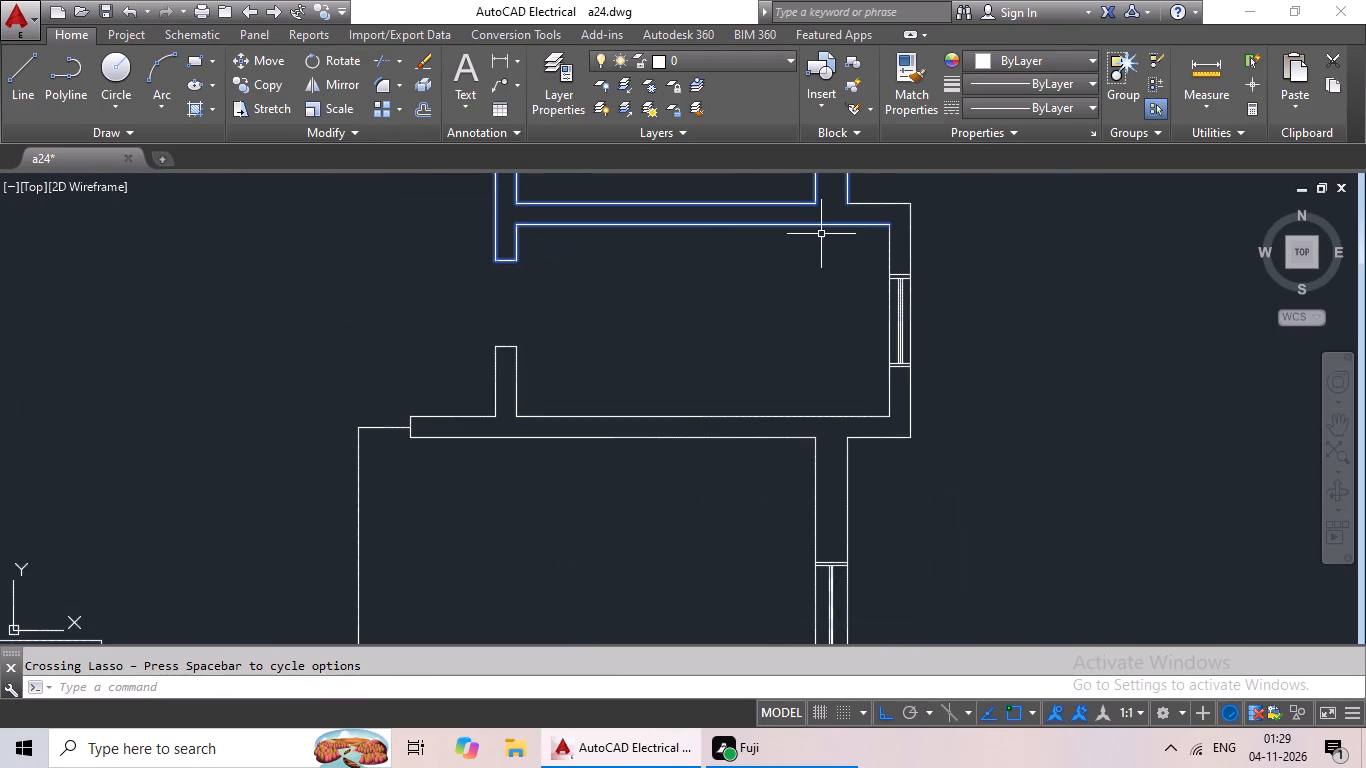
# Add the right-hand projecting room's walls, its door-side stub and the outer wall below it to the selection.
pyautogui.moveTo(810, 249); pyautogui.dragTo(689, 353, button='middle')
pyautogui.scroll(2, 782, 334)
pyautogui.moveTo(937, 273); pyautogui.dragTo(447, 285)
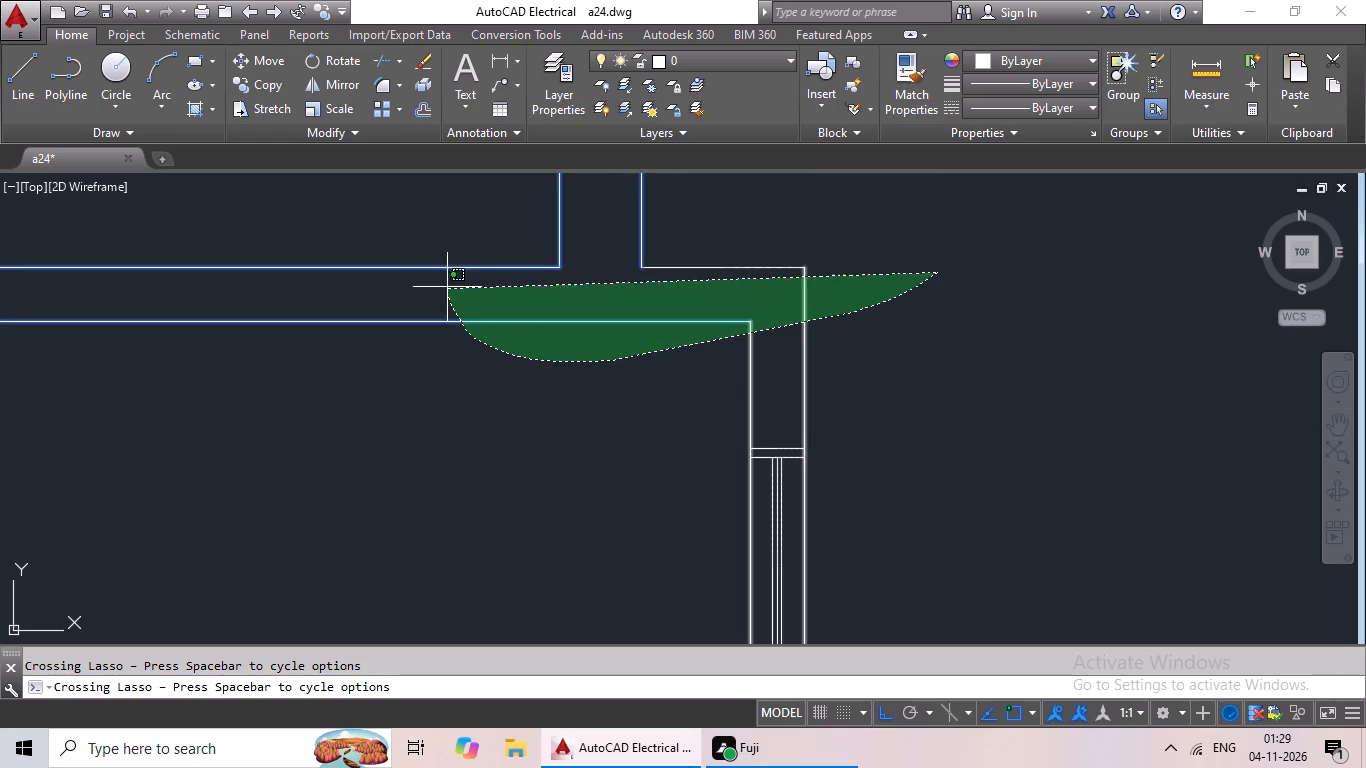
pyautogui.moveTo(447, 285); pyautogui.dragTo(449, 249)
pyautogui.scroll(-3, 462, 255)
pyautogui.moveTo(462, 312); pyautogui.dragTo(654, 227, button='middle')
pyautogui.moveTo(608, 254); pyautogui.dragTo(374, 267)
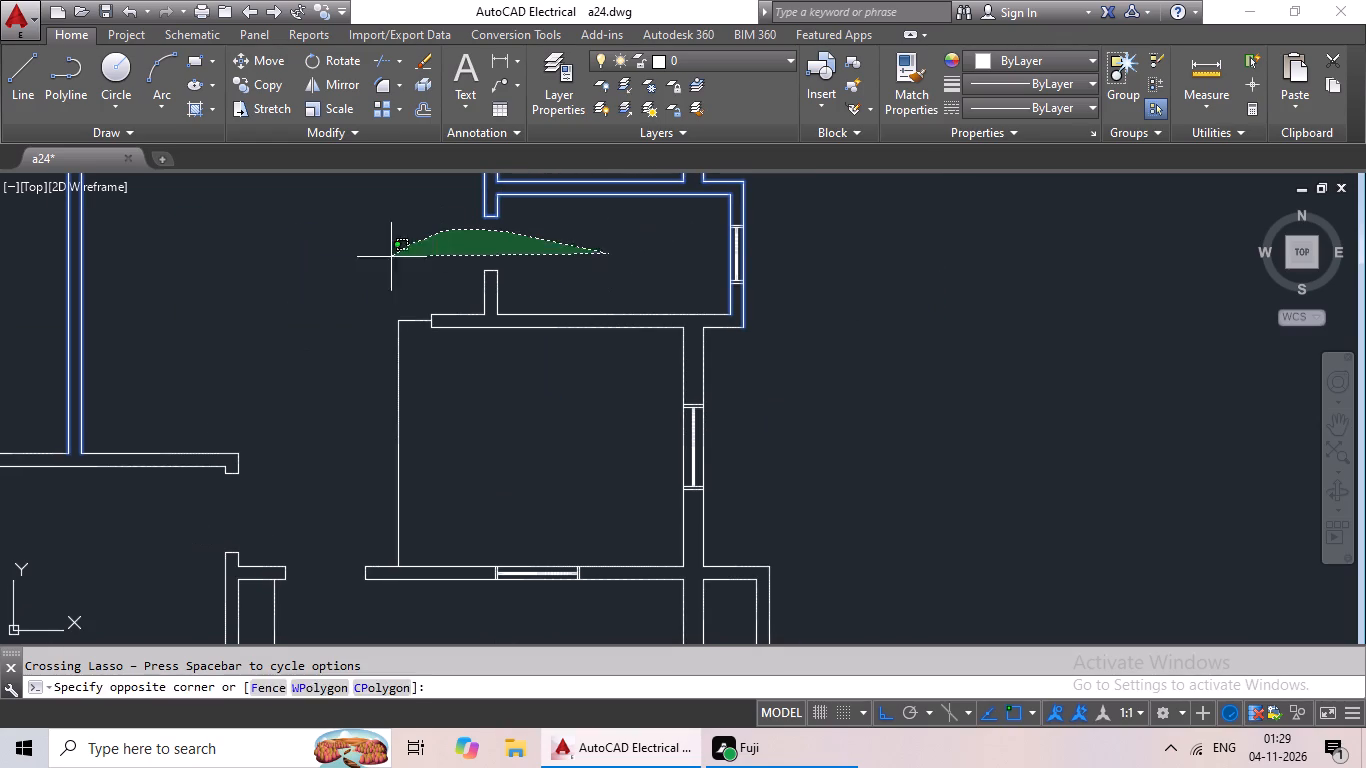
pyautogui.moveTo(374, 267); pyautogui.dragTo(668, 351)
pyautogui.scroll(2, 787, 348)
pyautogui.moveTo(828, 323); pyautogui.dragTo(696, 322)
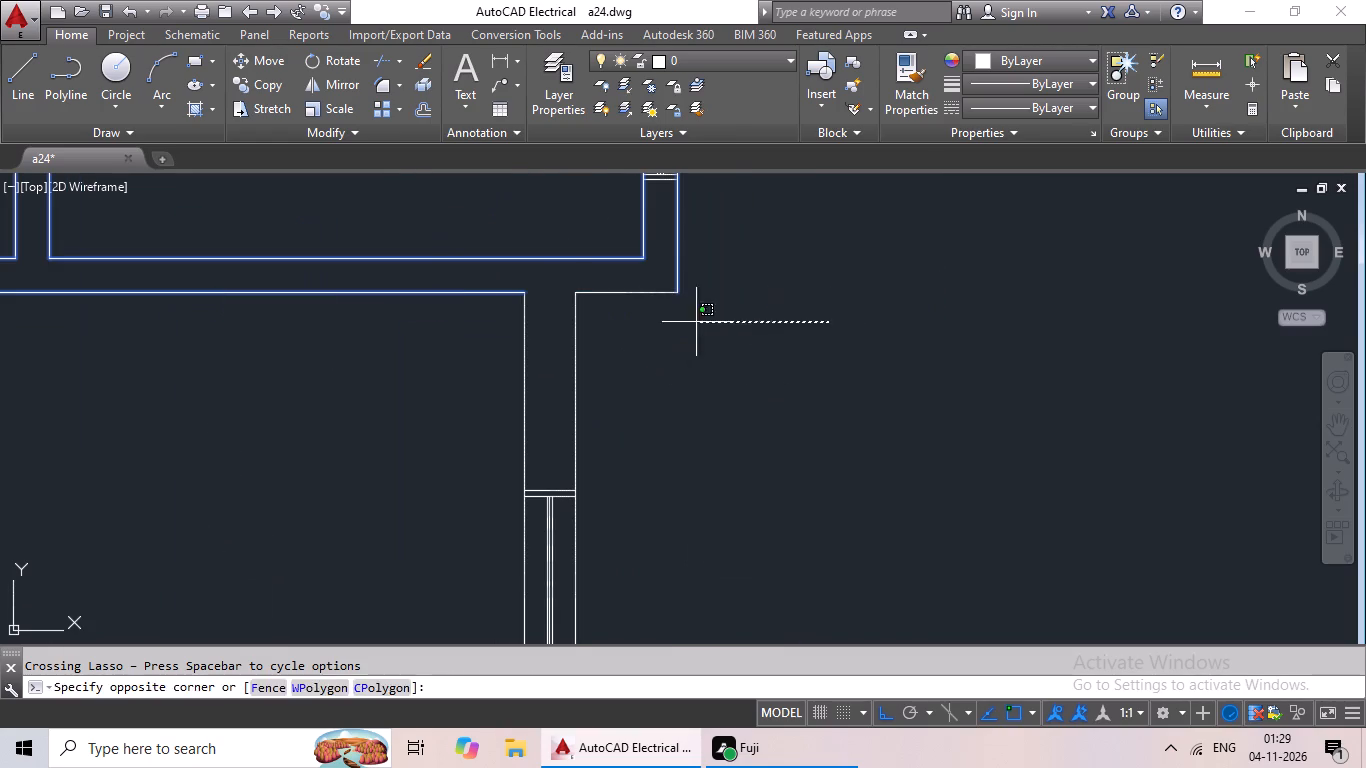
pyautogui.moveTo(696, 322); pyautogui.dragTo(359, 335)
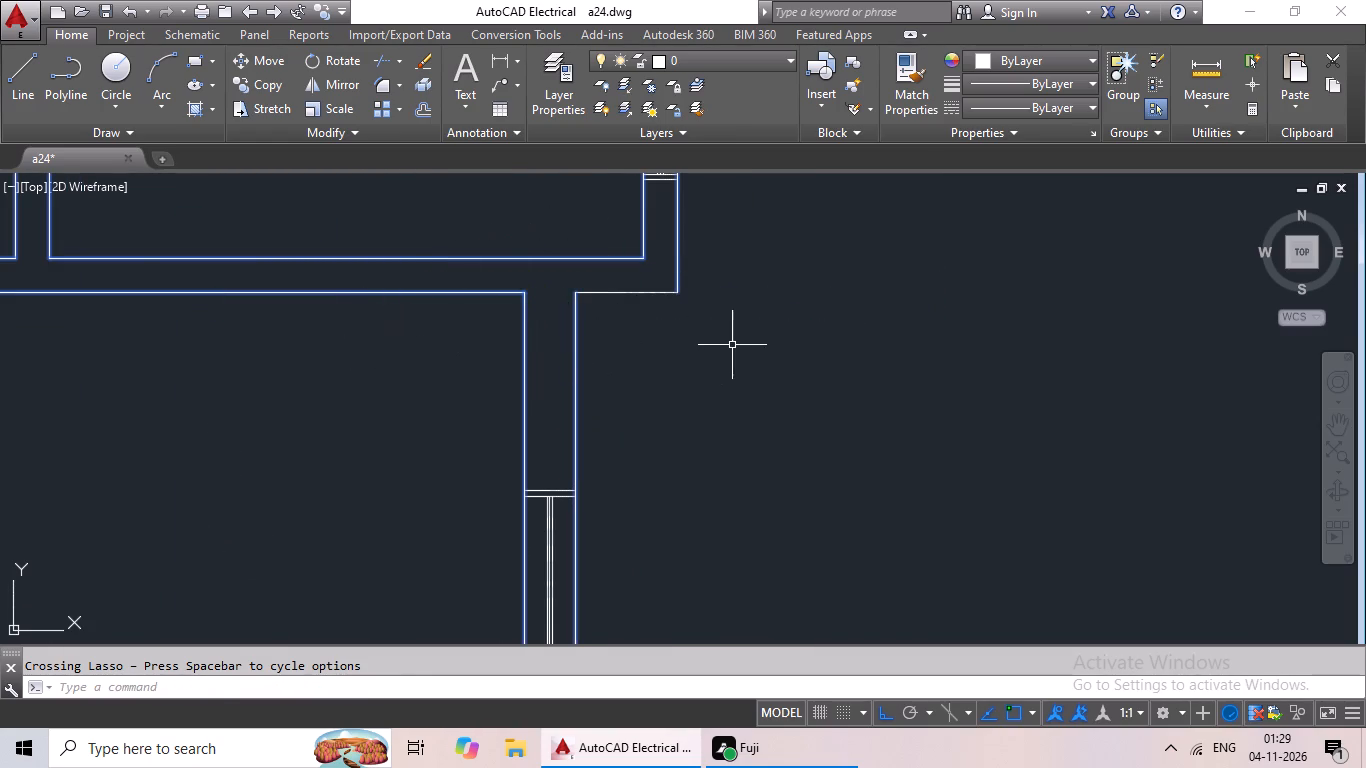
pyautogui.moveTo(740, 350); pyautogui.dragTo(598, 225)
pyautogui.scroll(-4, 594, 266)
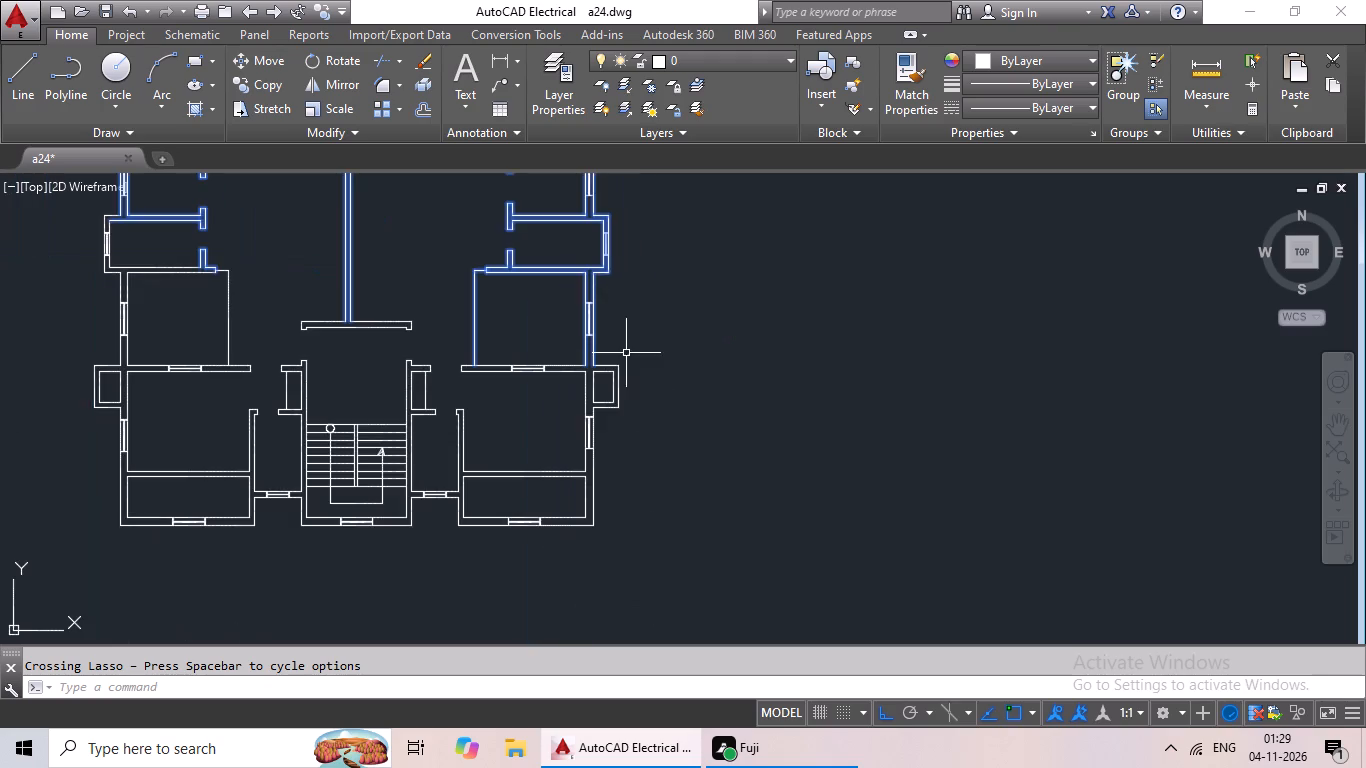
# Add the lower right WC projection, the adjoining window wall and the outer wall below it to the selection.
pyautogui.scroll(3, 637, 391)
pyautogui.moveTo(631, 225); pyautogui.dragTo(328, 232)
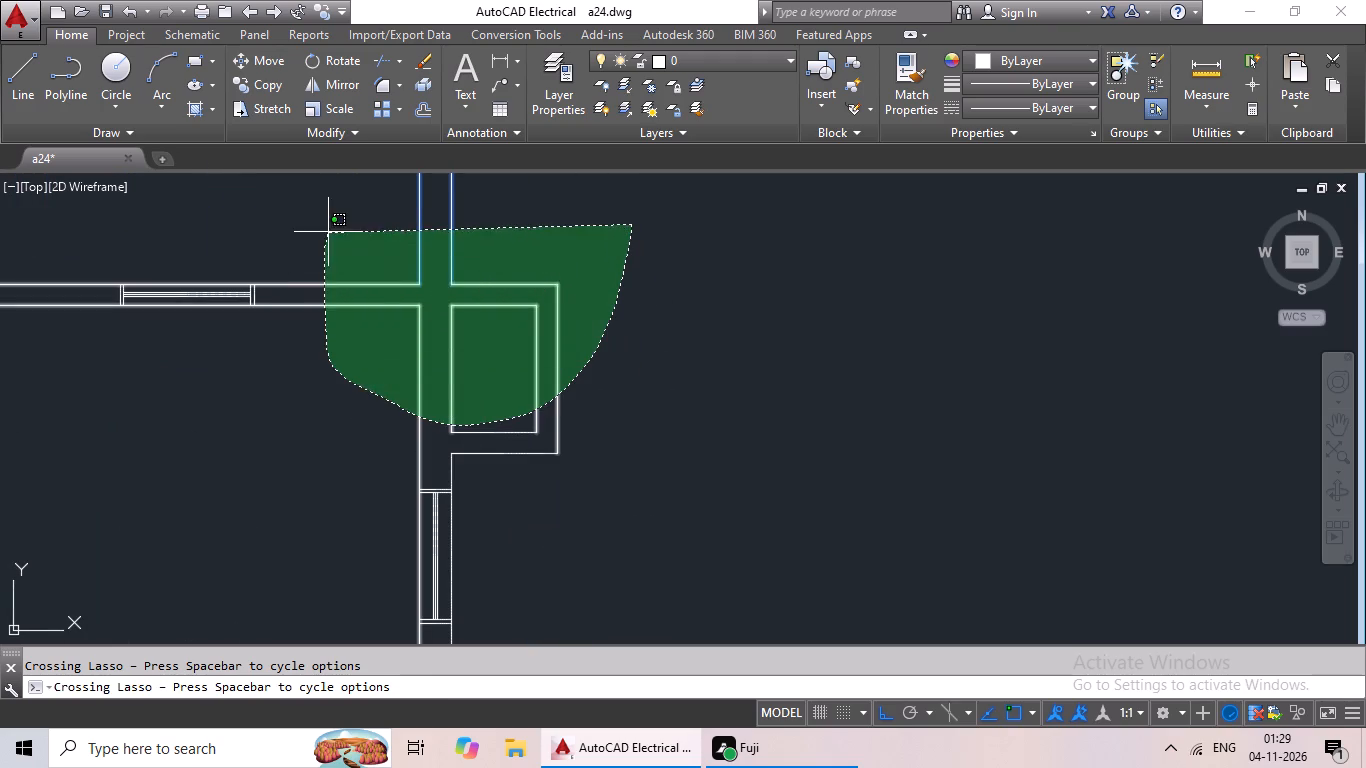
pyautogui.moveTo(328, 232); pyautogui.dragTo(330, 232)
pyautogui.scroll(2, 659, 467)
pyautogui.moveTo(679, 356); pyautogui.dragTo(153, 428)
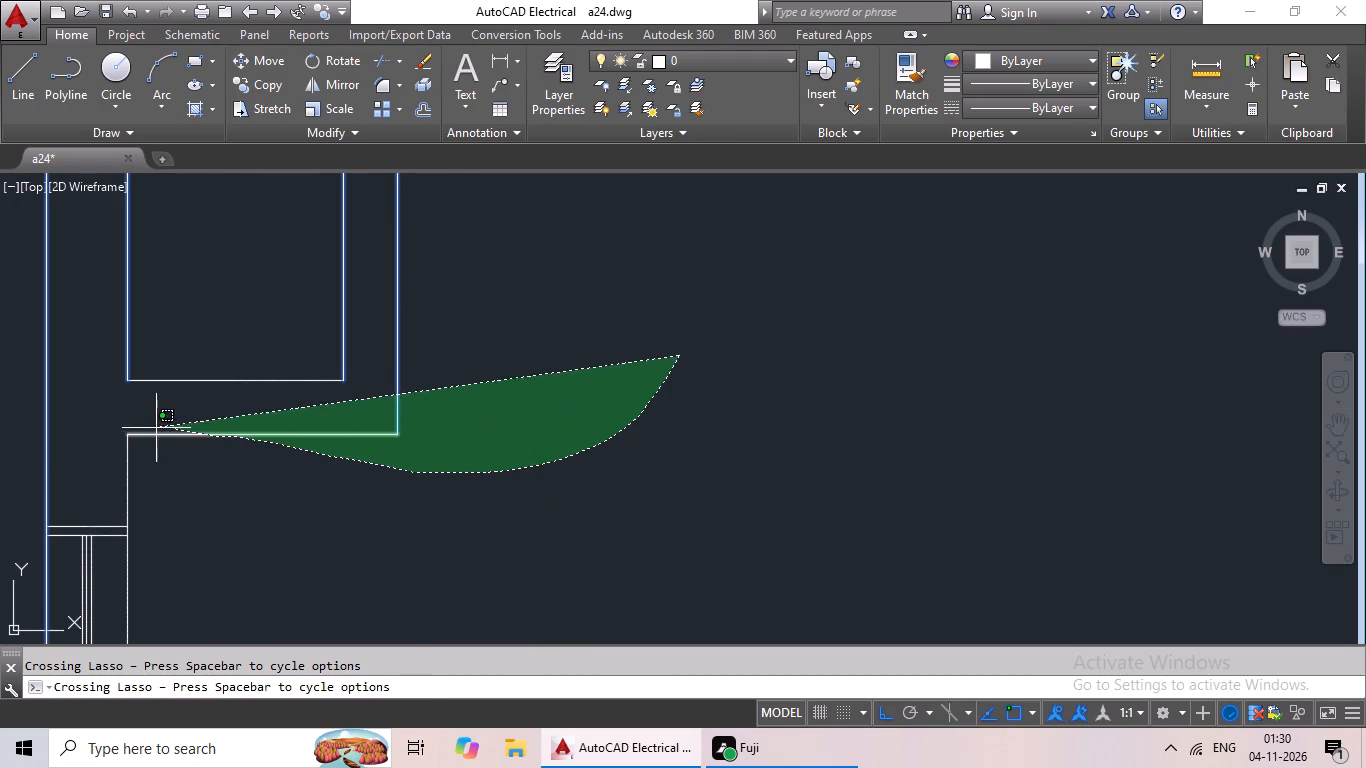
pyautogui.moveTo(153, 428); pyautogui.dragTo(123, 288)
pyautogui.moveTo(224, 443); pyautogui.dragTo(345, 395, button='middle')
pyautogui.scroll(1, 266, 421)
pyautogui.moveTo(393, 417); pyautogui.dragTo(191, 416)
pyautogui.scroll(-3, 364, 402)
pyautogui.moveTo(370, 430); pyautogui.dragTo(454, 274, button='middle')
pyautogui.scroll(-2, 458, 267)
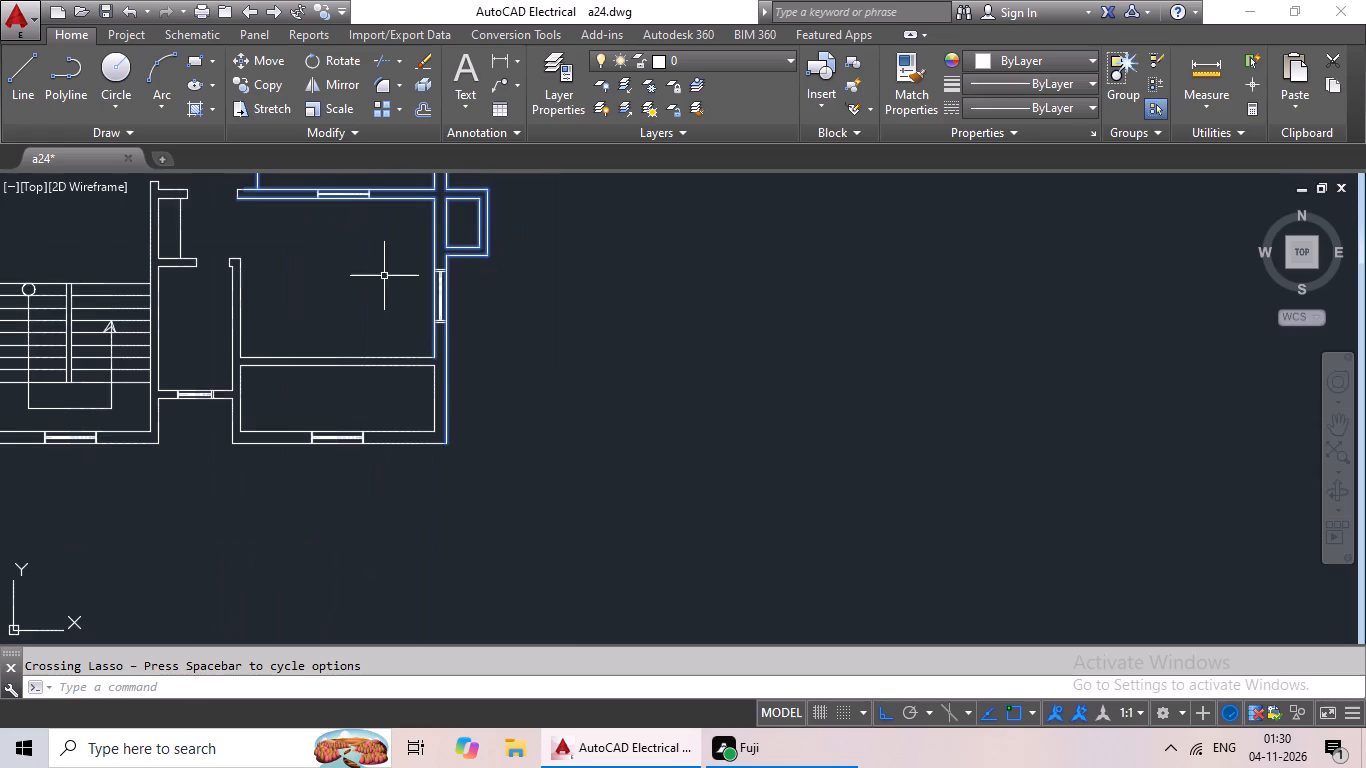
# Add the lower right window wall's open end and the remaining right-hand room wall lines above it to the selection.
pyautogui.moveTo(383, 273); pyautogui.dragTo(380, 461, button='middle')
pyautogui.scroll(2, 356, 370)
pyautogui.moveTo(389, 286); pyautogui.dragTo(17, 374)
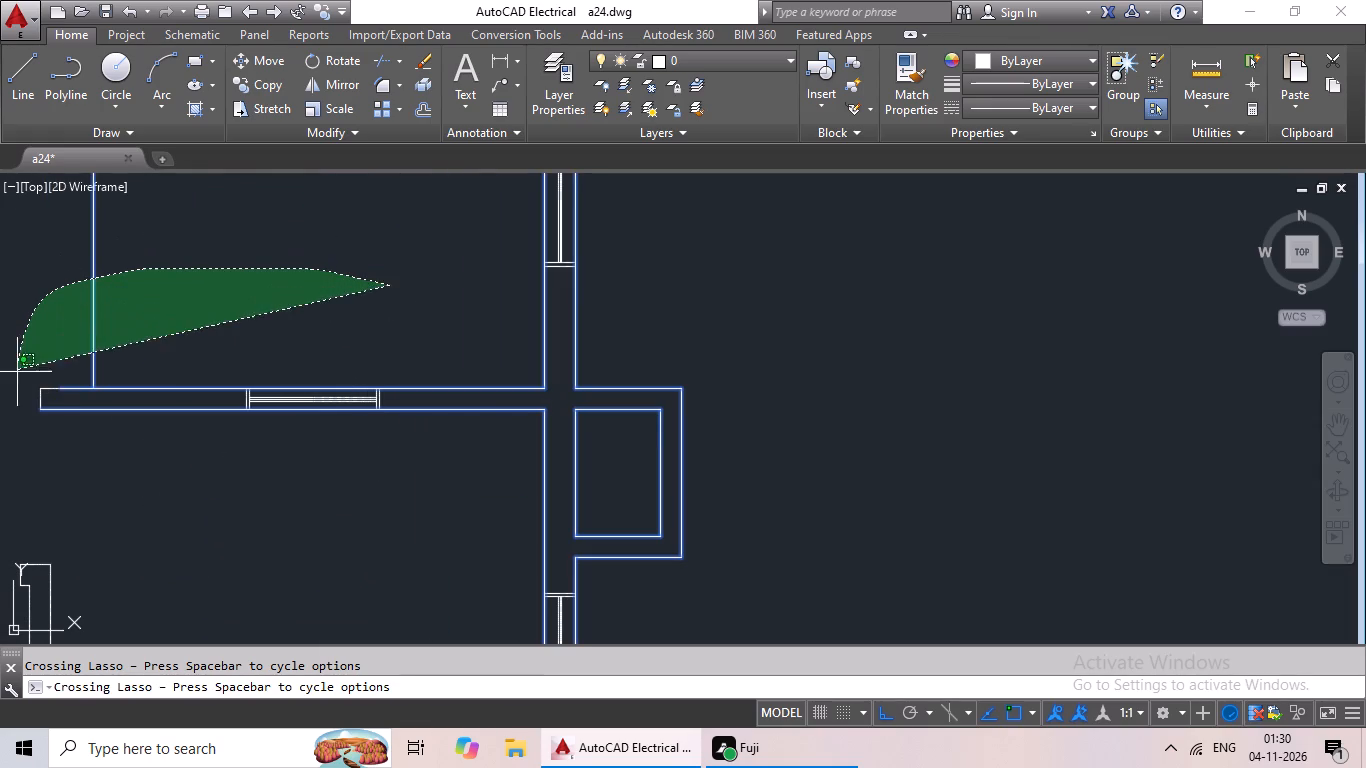
pyautogui.moveTo(17, 374); pyautogui.dragTo(28, 410)
pyautogui.scroll(-2, 181, 326)
pyautogui.moveTo(181, 326); pyautogui.dragTo(163, 485, button='middle')
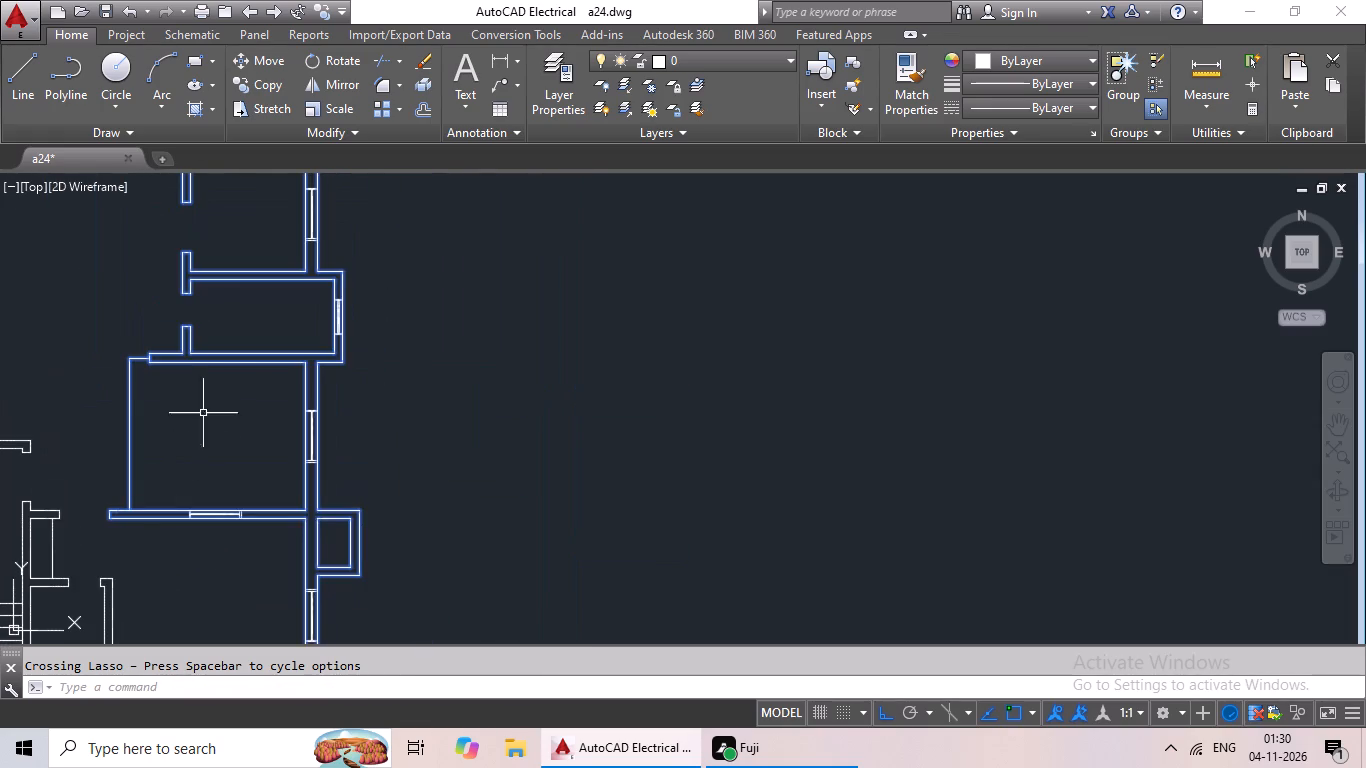
pyautogui.scroll(2, 213, 343)
pyautogui.moveTo(263, 275); pyautogui.dragTo(418, 590)
# Add the T-shaped end wall of the central partition above the staircase to the selection.
pyautogui.scroll(-3, 368, 518)
pyautogui.moveTo(366, 511); pyautogui.dragTo(626, 462, button='middle')
pyautogui.scroll(1, 457, 464)
pyautogui.moveTo(517, 383); pyautogui.dragTo(475, 539)
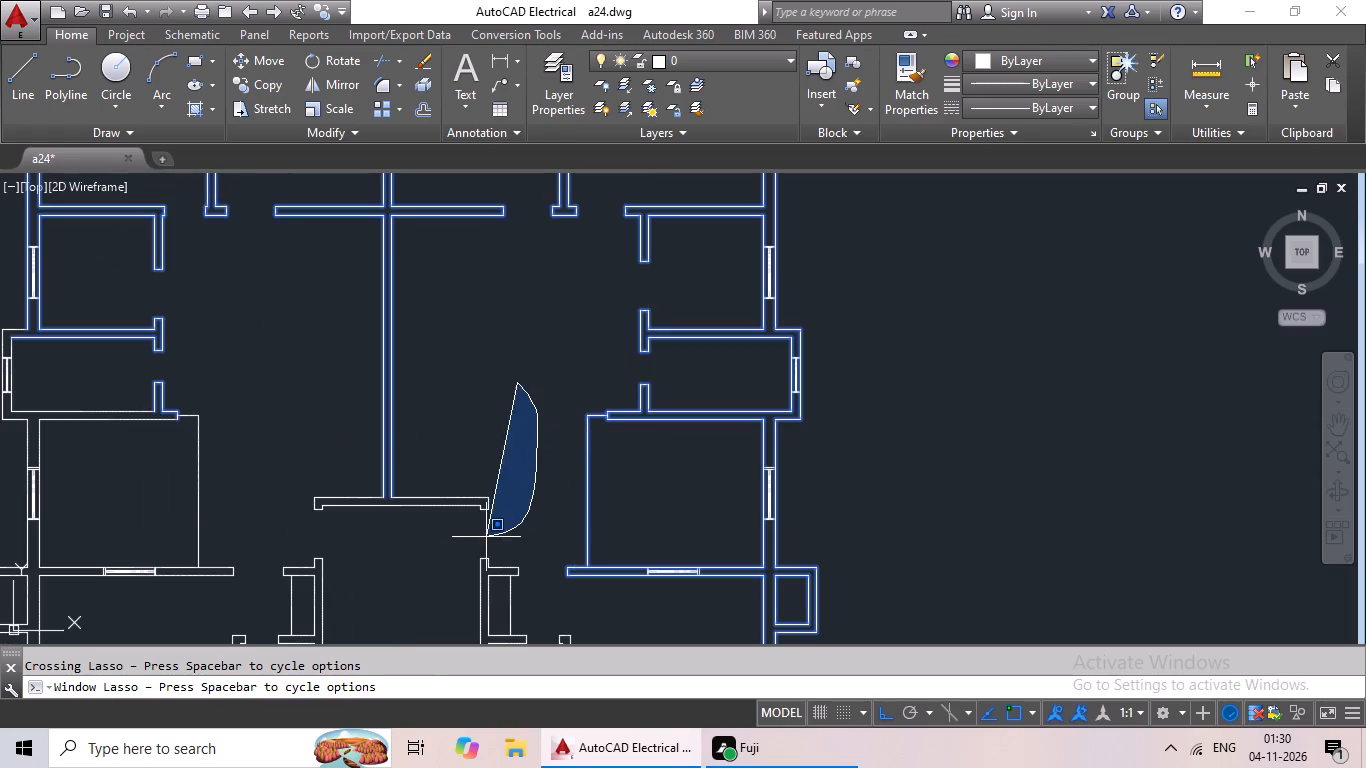
pyautogui.moveTo(475, 539); pyautogui.dragTo(285, 454)
pyautogui.scroll(-1, 341, 453)
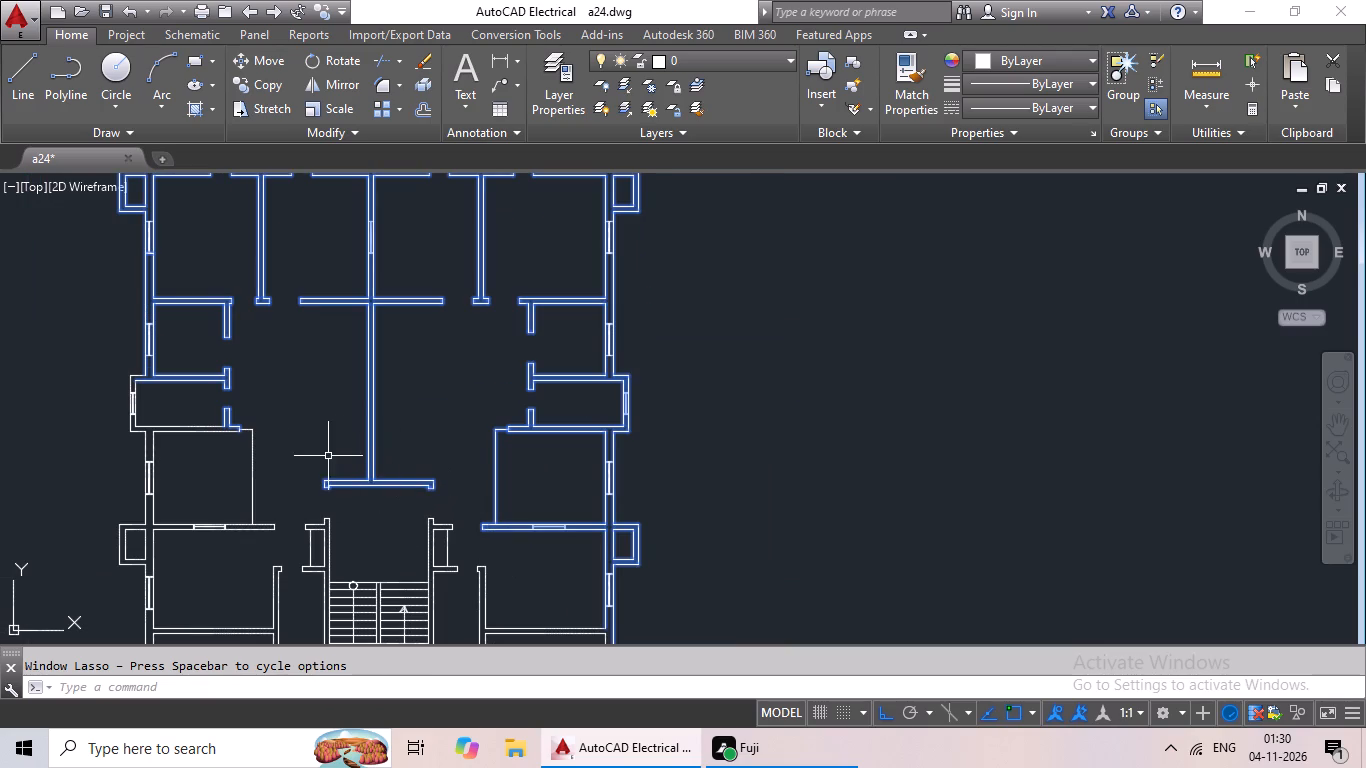
# Add the left-hand projecting room's walls, the outer wall below it and the adjoining room's inner boundary line to the selection.
pyautogui.scroll(2, 276, 442)
pyautogui.moveTo(366, 418); pyautogui.dragTo(68, 523)
pyautogui.moveTo(108, 509); pyautogui.dragTo(665, 481, button='middle')
pyautogui.moveTo(584, 331); pyautogui.dragTo(331, 427)
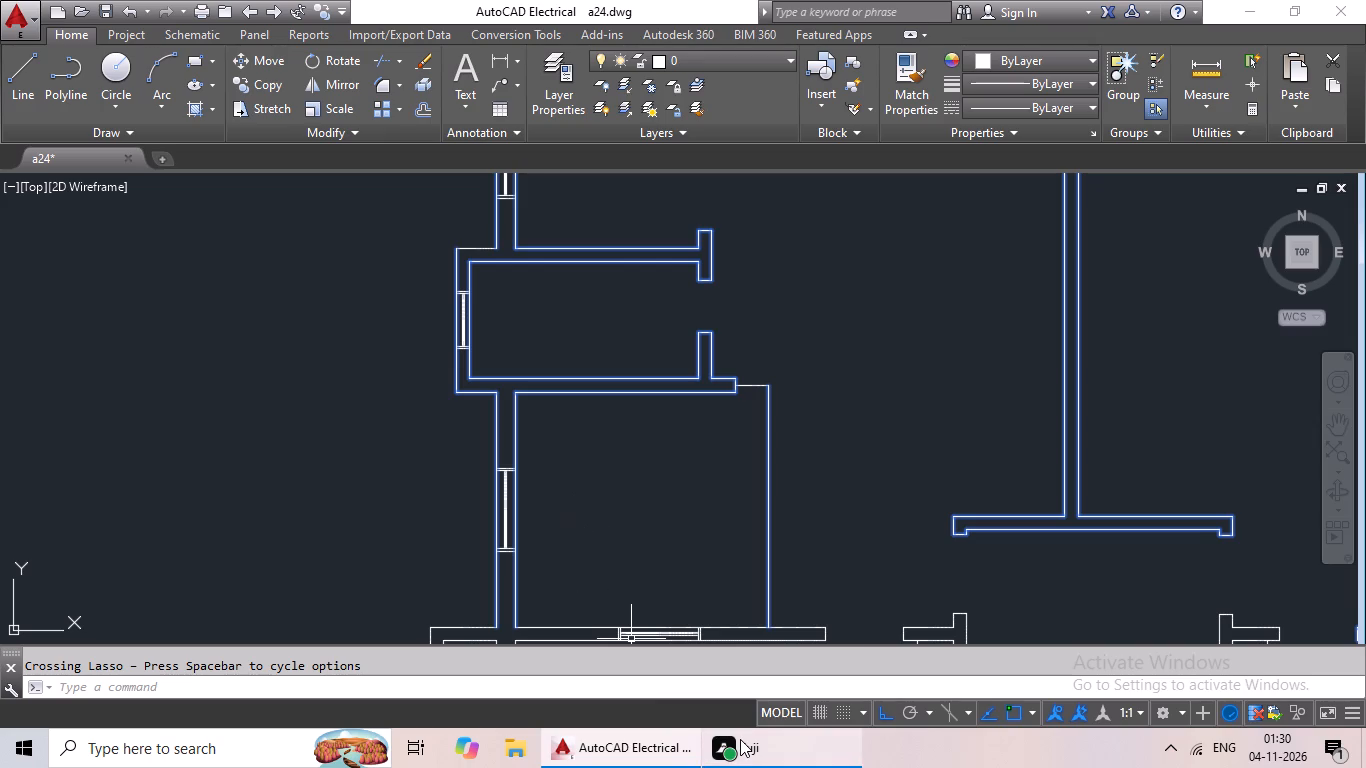
pyautogui.scroll(-1, 651, 463)
pyautogui.moveTo(659, 462); pyautogui.dragTo(661, 407, button='middle')
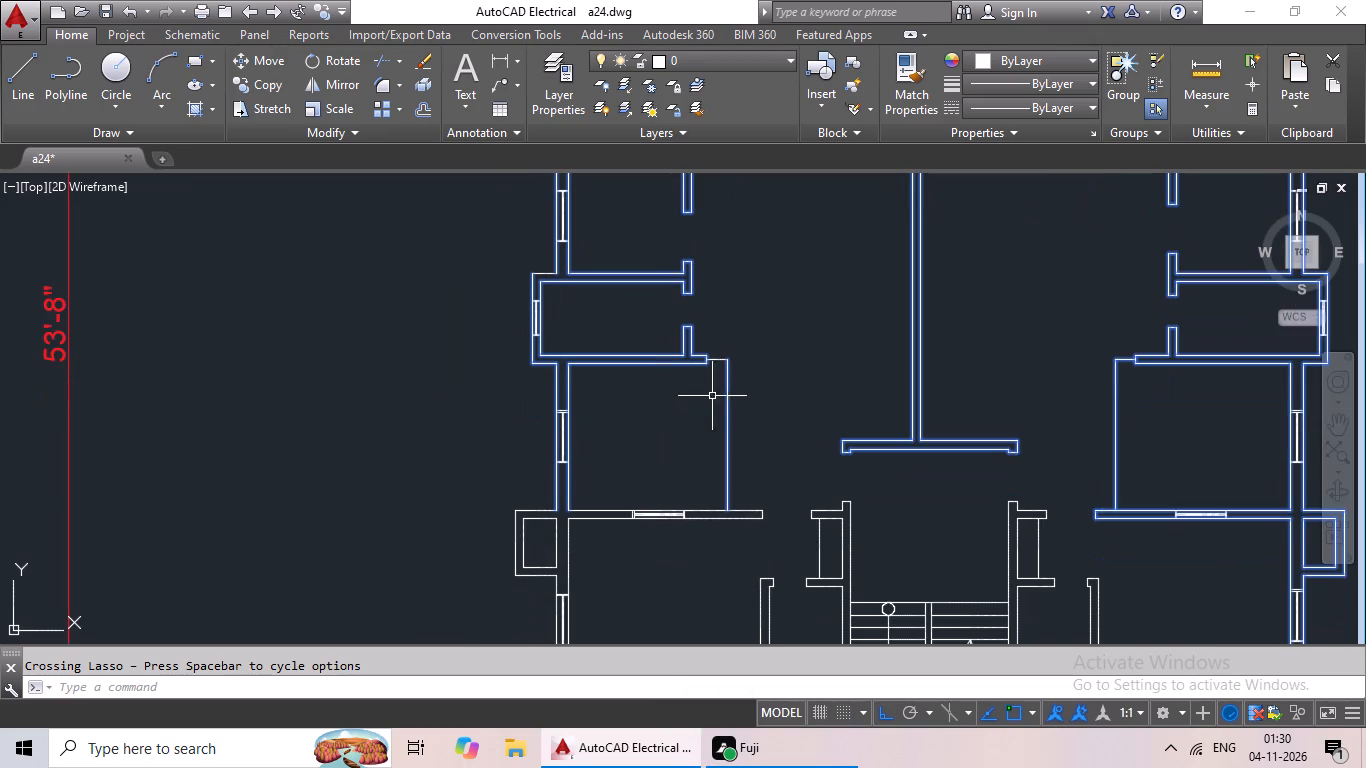
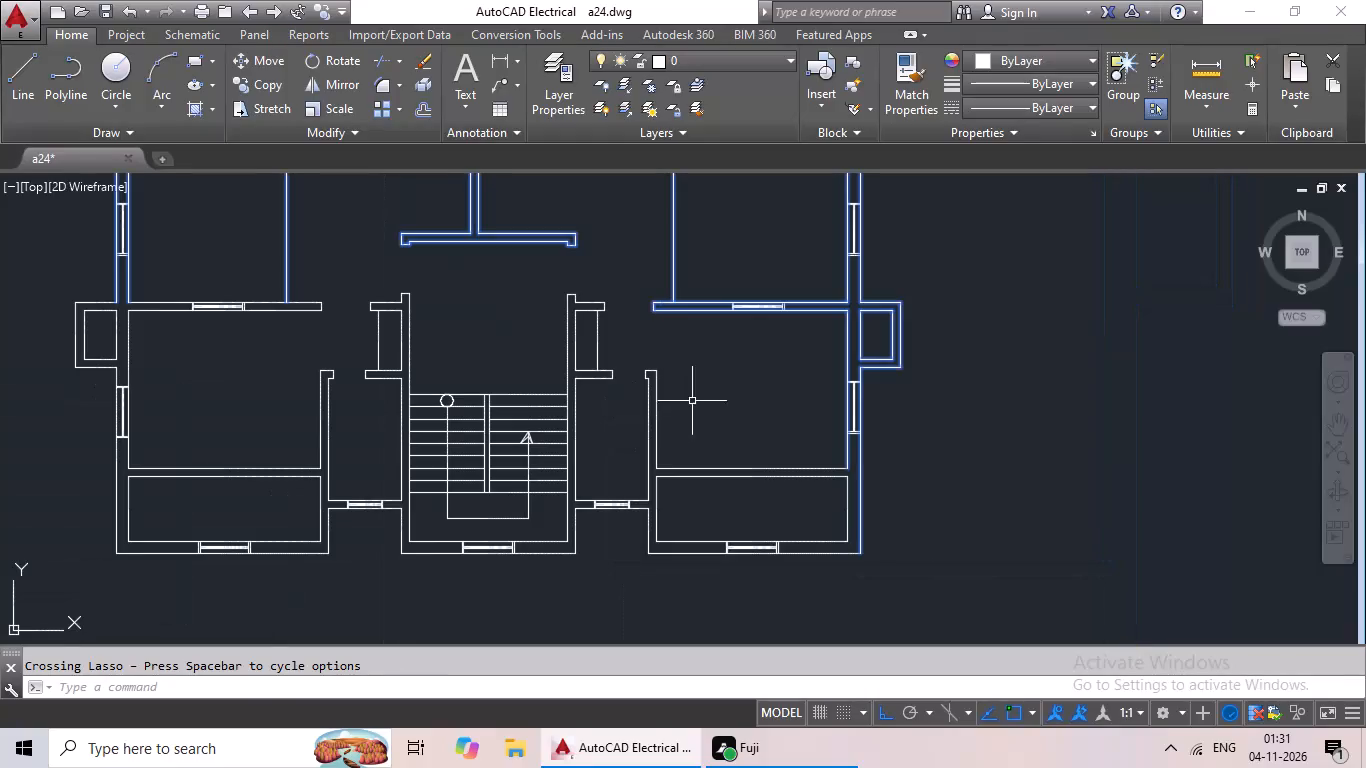
# Add the small closet walls beside the staircase's right side and the adjacent toilet partition's end to the selection.
pyautogui.scroll(2, 681, 347)
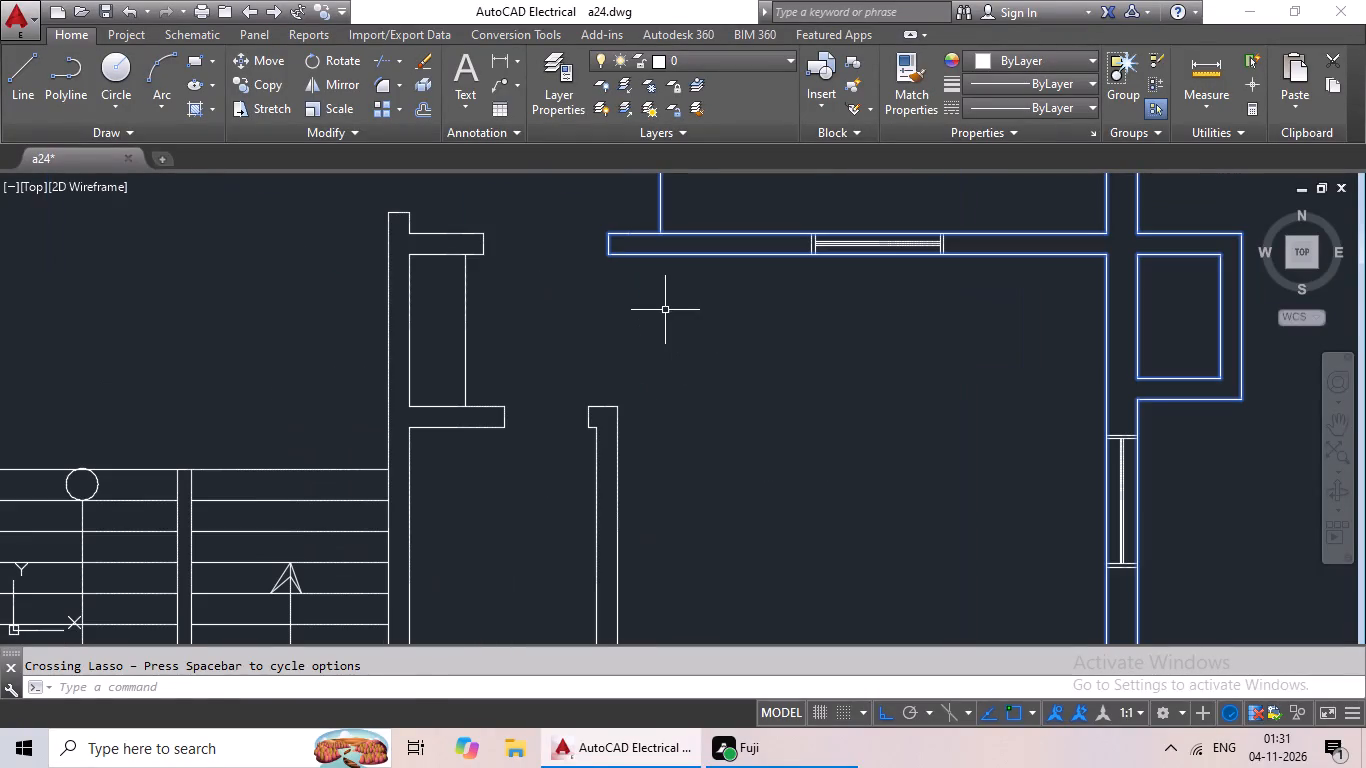
pyautogui.moveTo(665, 307); pyautogui.dragTo(569, 462)
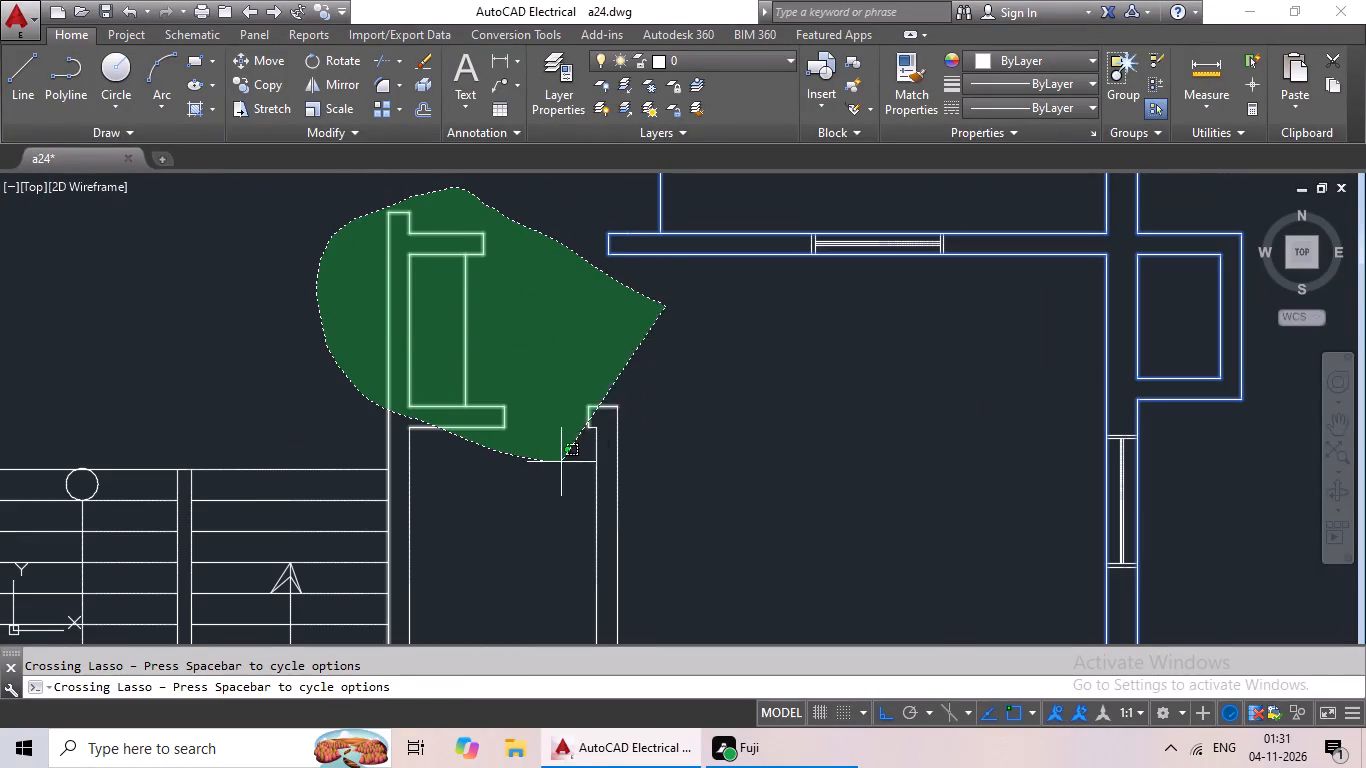
pyautogui.moveTo(569, 462); pyautogui.dragTo(685, 434)
# Add the lower right veranda's inner outline, its dividing wall from the bedroom and the outer bottom wall to the selection.
pyautogui.moveTo(695, 433); pyautogui.dragTo(682, 236, button='middle')
pyautogui.scroll(-1, 680, 226)
pyautogui.moveTo(780, 346); pyautogui.dragTo(685, 470)
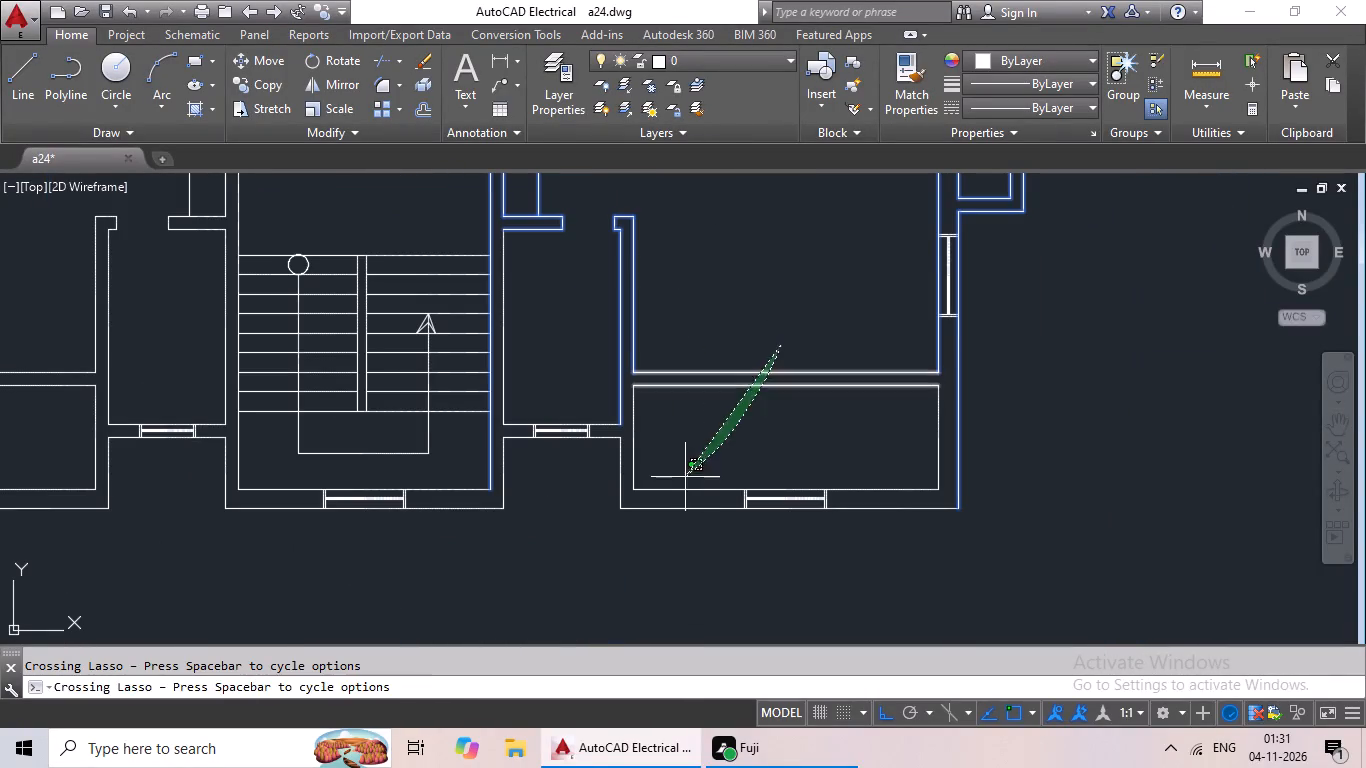
pyautogui.moveTo(710, 433); pyautogui.dragTo(495, 544)
pyautogui.scroll(-1, 668, 459)
pyautogui.scroll(3, 871, 478)
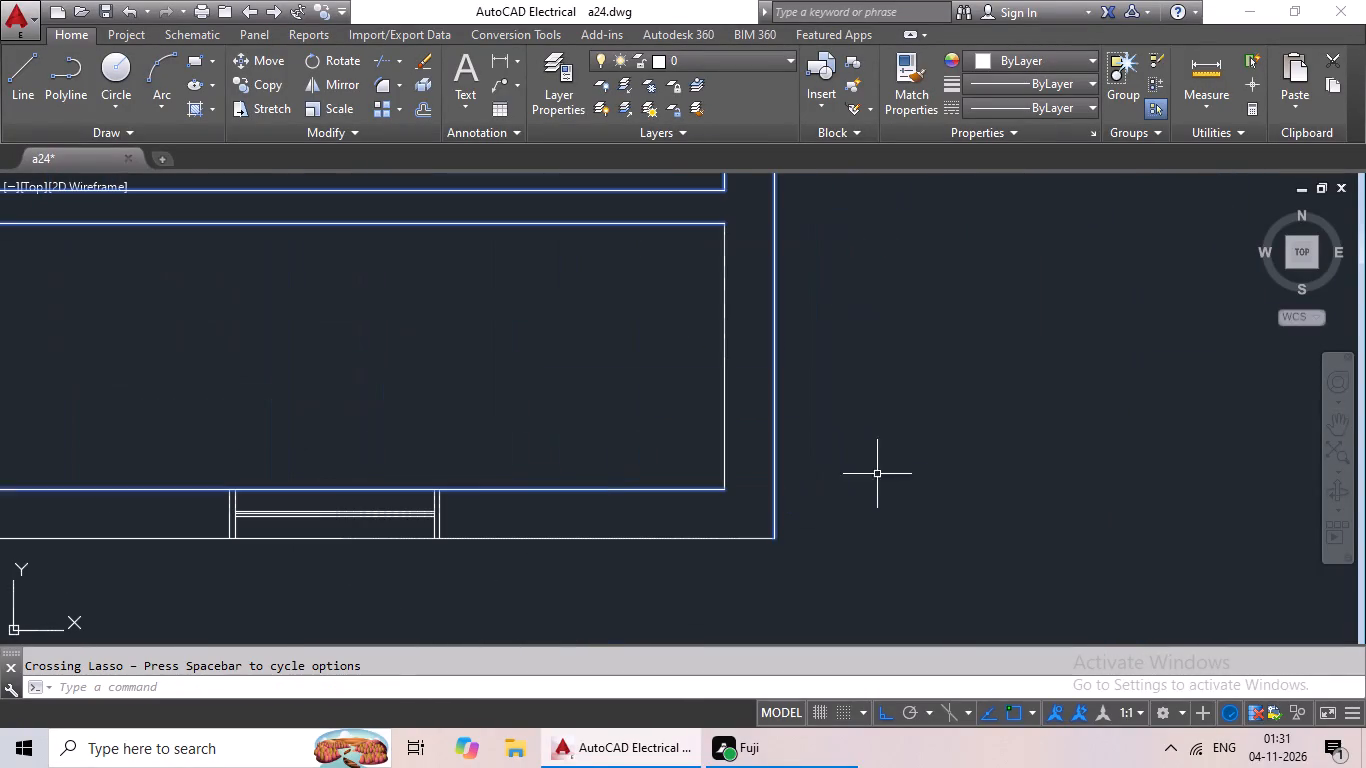
pyautogui.moveTo(962, 383); pyautogui.dragTo(502, 319)
pyautogui.moveTo(568, 330); pyautogui.dragTo(467, 665)
# Add both lines of the right toilet's window wall and the adjoining staircase wall lines to the selection.
pyautogui.scroll(-3, 618, 574)
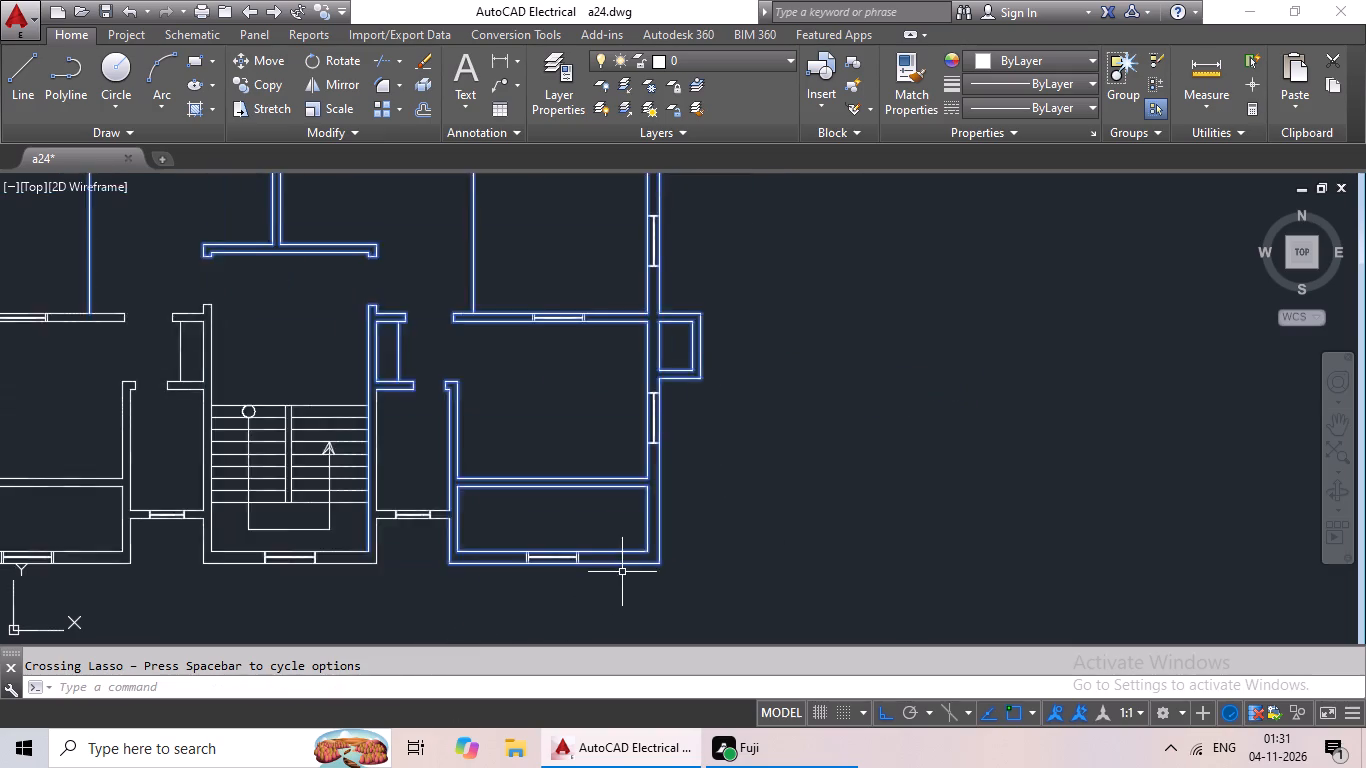
pyautogui.moveTo(622, 572); pyautogui.dragTo(871, 544, button='middle')
pyautogui.scroll(4, 703, 532)
pyautogui.moveTo(538, 439); pyautogui.dragTo(867, 596, button='middle')
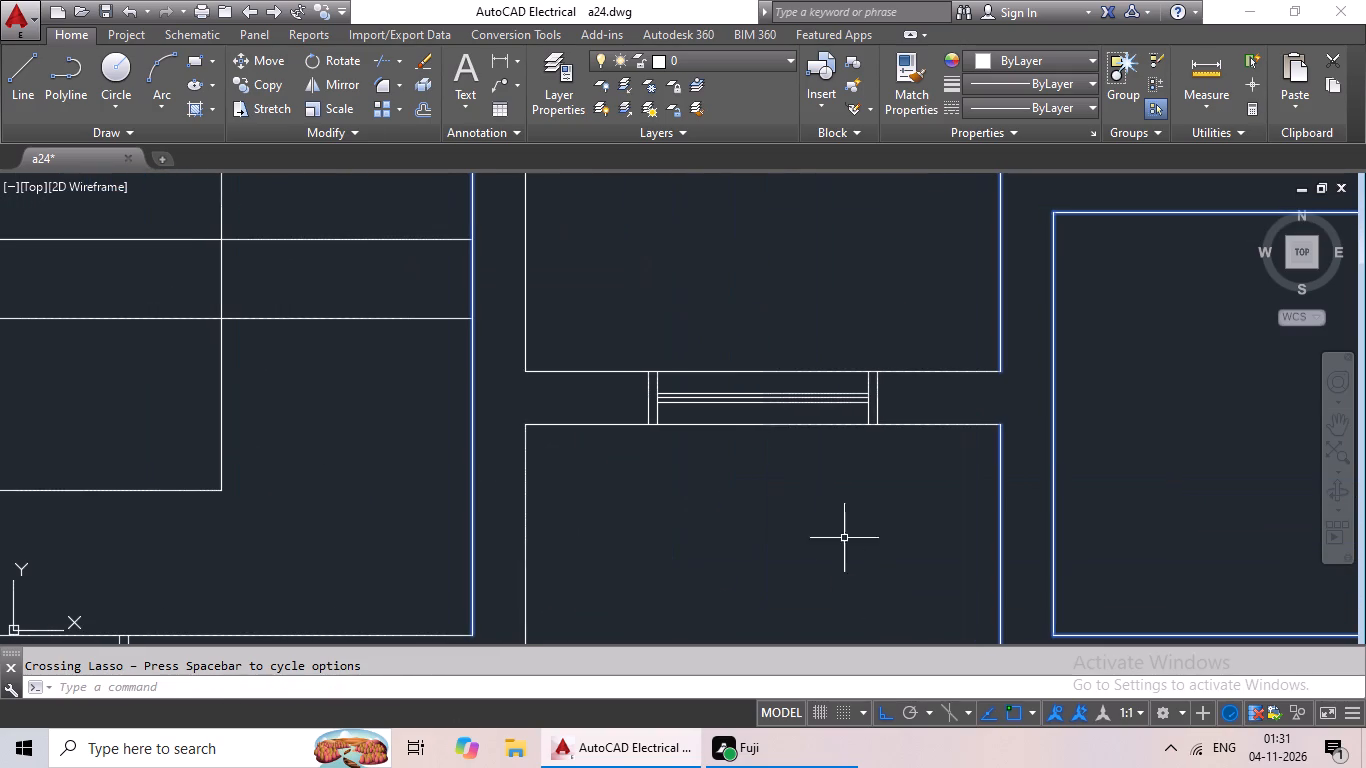
pyautogui.moveTo(844, 535); pyautogui.dragTo(284, 472)
pyautogui.moveTo(632, 275); pyautogui.dragTo(397, 372)
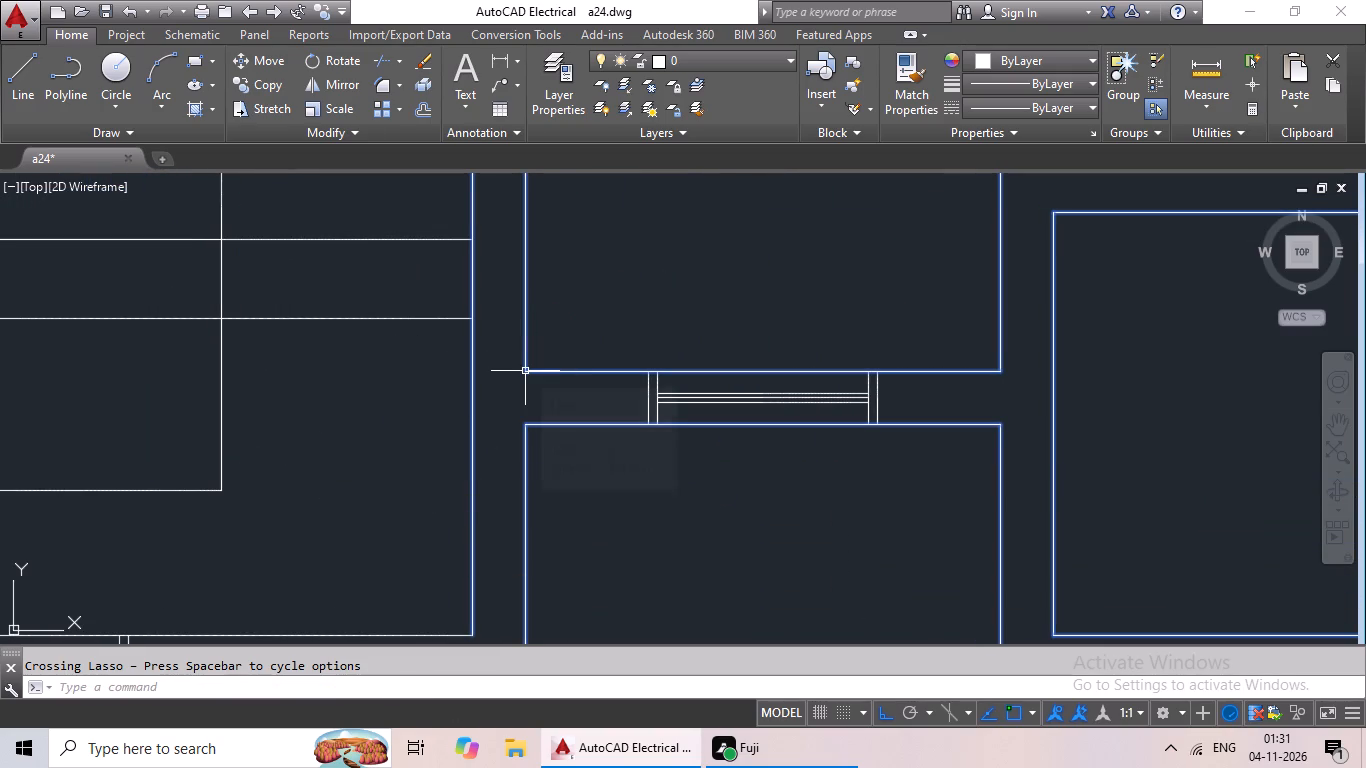
# Add the staircase's bottom window wall and its left side wall lines to the selection.
pyautogui.scroll(-1, 563, 471)
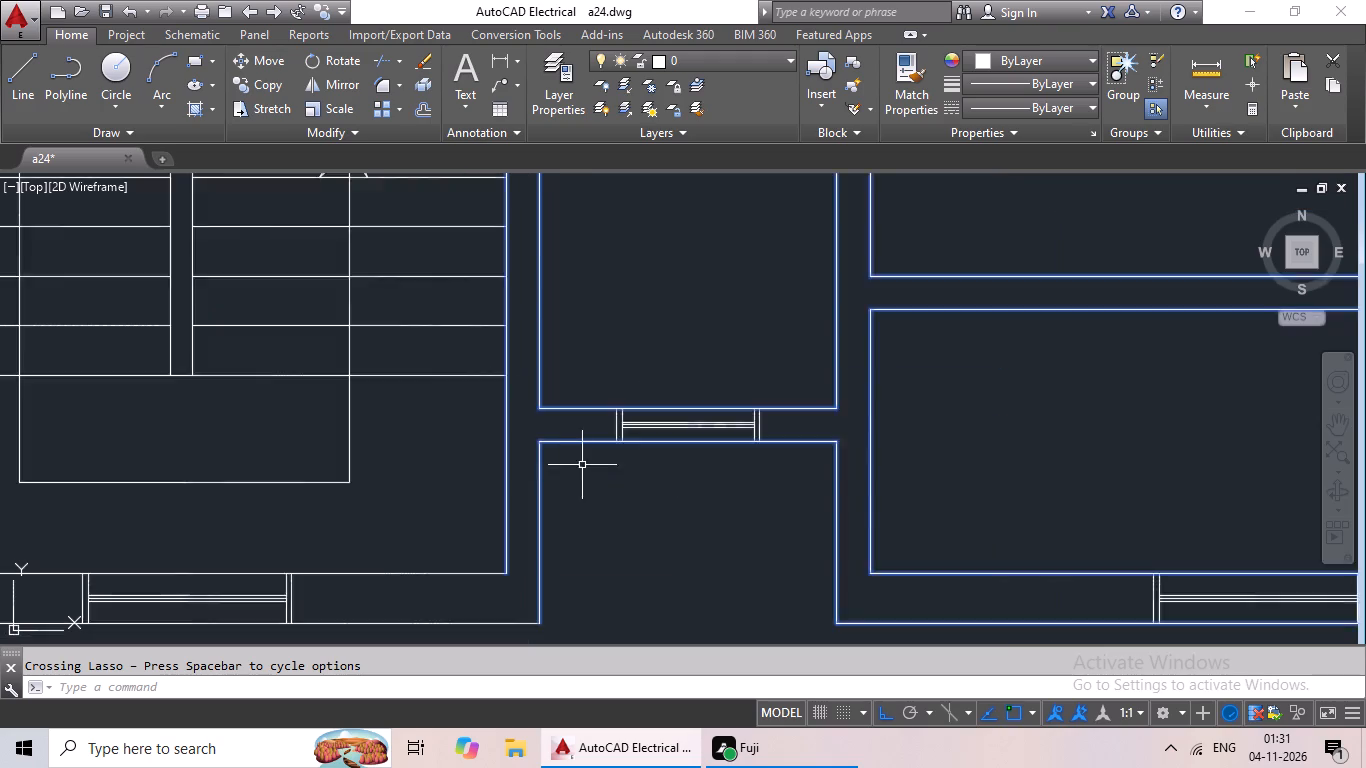
pyautogui.scroll(-1, 584, 463)
pyautogui.moveTo(660, 429); pyautogui.dragTo(697, 387, button='middle')
pyautogui.moveTo(656, 472); pyautogui.dragTo(721, 382, button='middle')
pyautogui.moveTo(579, 350); pyautogui.dragTo(528, 498)
pyautogui.moveTo(539, 495); pyautogui.dragTo(777, 522, button='middle')
pyautogui.scroll(3, 497, 409)
pyautogui.moveTo(514, 352); pyautogui.dragTo(512, 352)
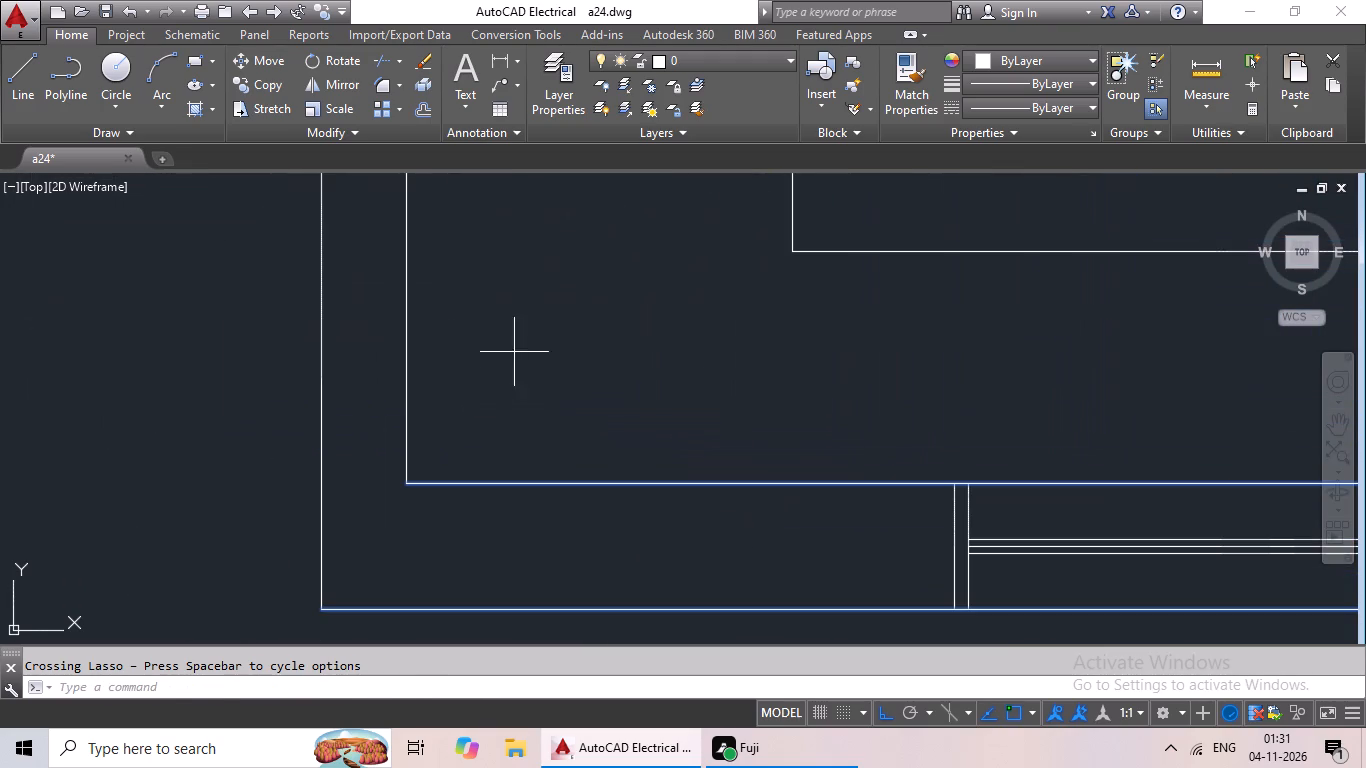
pyautogui.moveTo(512, 352); pyautogui.dragTo(170, 483)
# Add the left toilet's window wall and its wall line beside the staircase to the selection.
pyautogui.scroll(-3, 301, 452)
pyautogui.moveTo(303, 452); pyautogui.dragTo(431, 611, button='middle')
pyautogui.scroll(4, 418, 514)
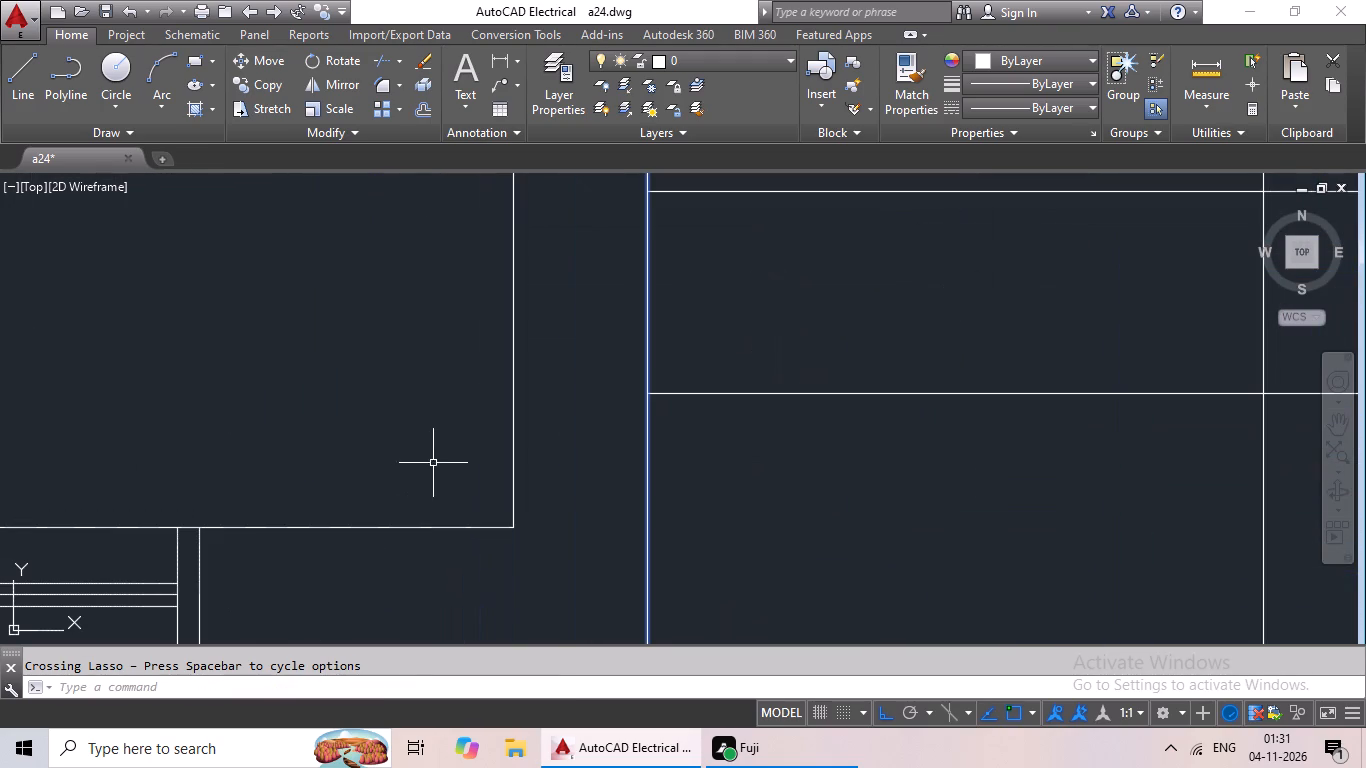
pyautogui.moveTo(603, 449); pyautogui.dragTo(373, 420)
pyautogui.scroll(-2, 403, 421)
pyautogui.moveTo(404, 421); pyautogui.dragTo(359, 585)
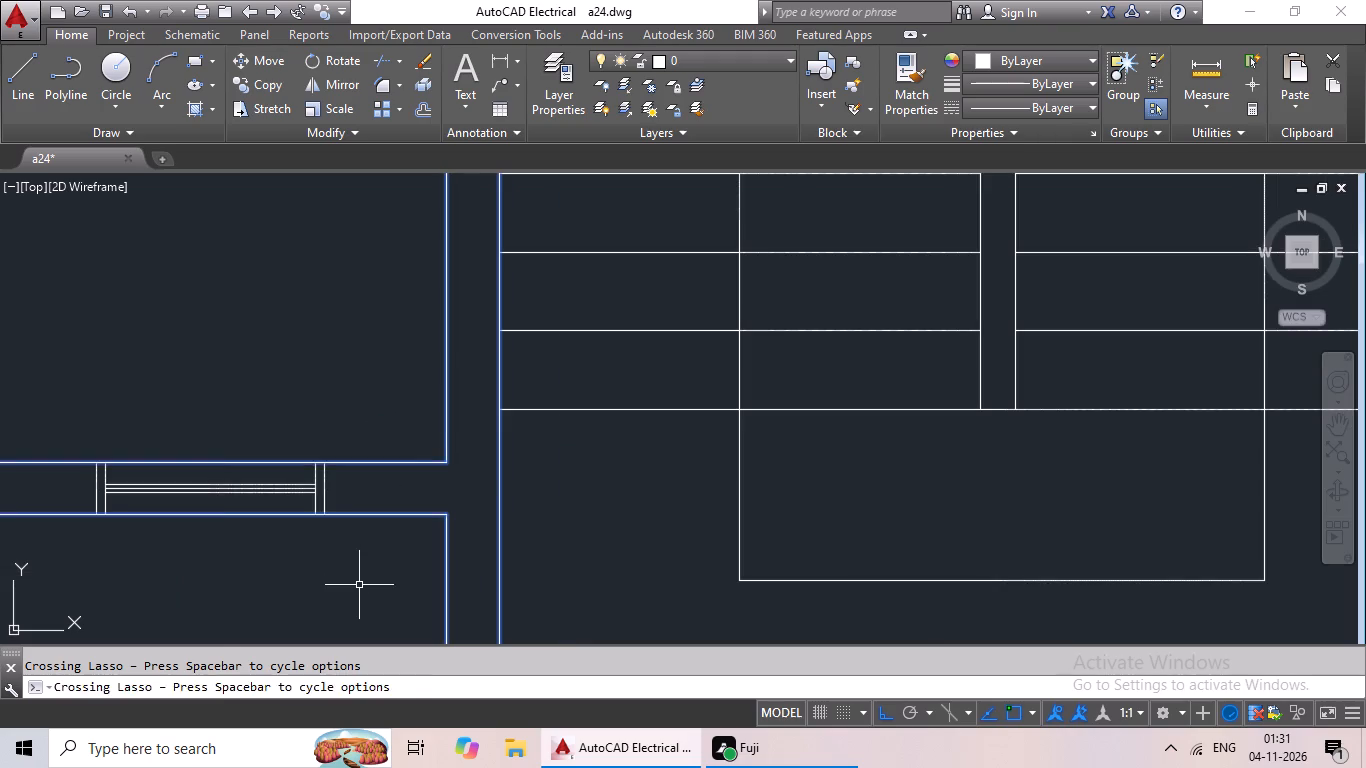
# Add the left toilet's outer partition, with its open end, and the adjoining lower left veranda walls to the selection.
pyautogui.moveTo(359, 585); pyautogui.dragTo(762, 555, button='middle')
pyautogui.moveTo(485, 529); pyautogui.dragTo(243, 530)
pyautogui.moveTo(473, 313); pyautogui.dragTo(245, 389)
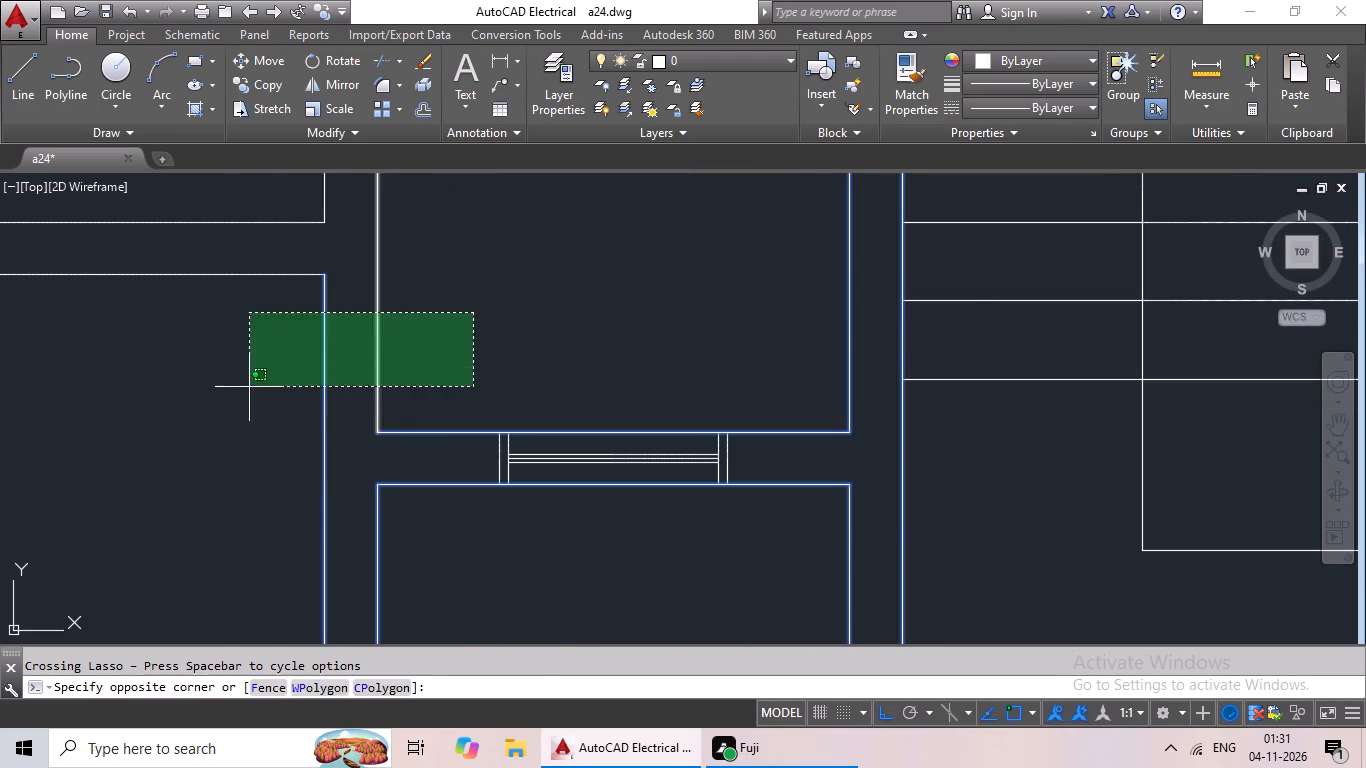
pyautogui.moveTo(245, 389); pyautogui.dragTo(226, 396)
pyautogui.scroll(-3, 236, 397)
pyautogui.moveTo(234, 437); pyautogui.dragTo(167, 550)
pyautogui.click(169, 549)
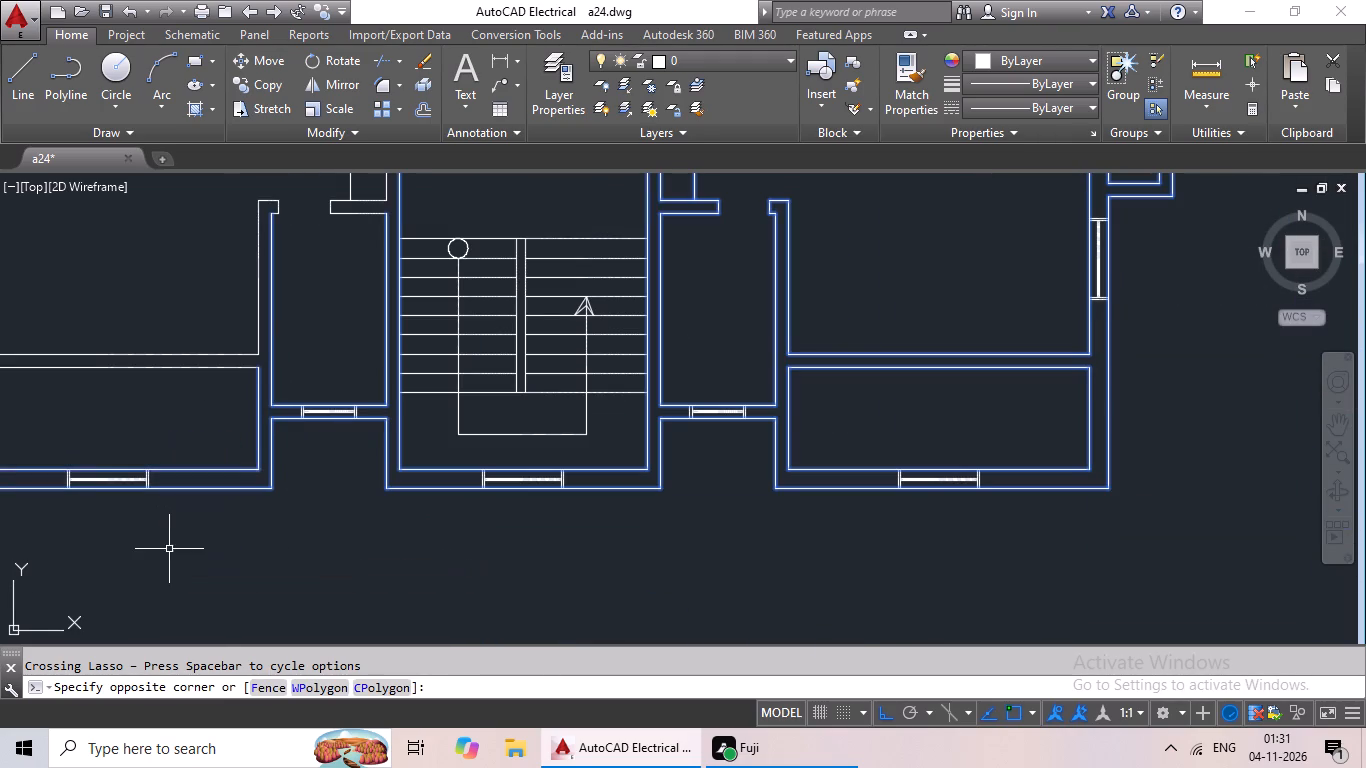
pyautogui.moveTo(214, 380); pyautogui.dragTo(234, 583, button='middle')
pyautogui.moveTo(325, 356); pyautogui.dragTo(144, 617)
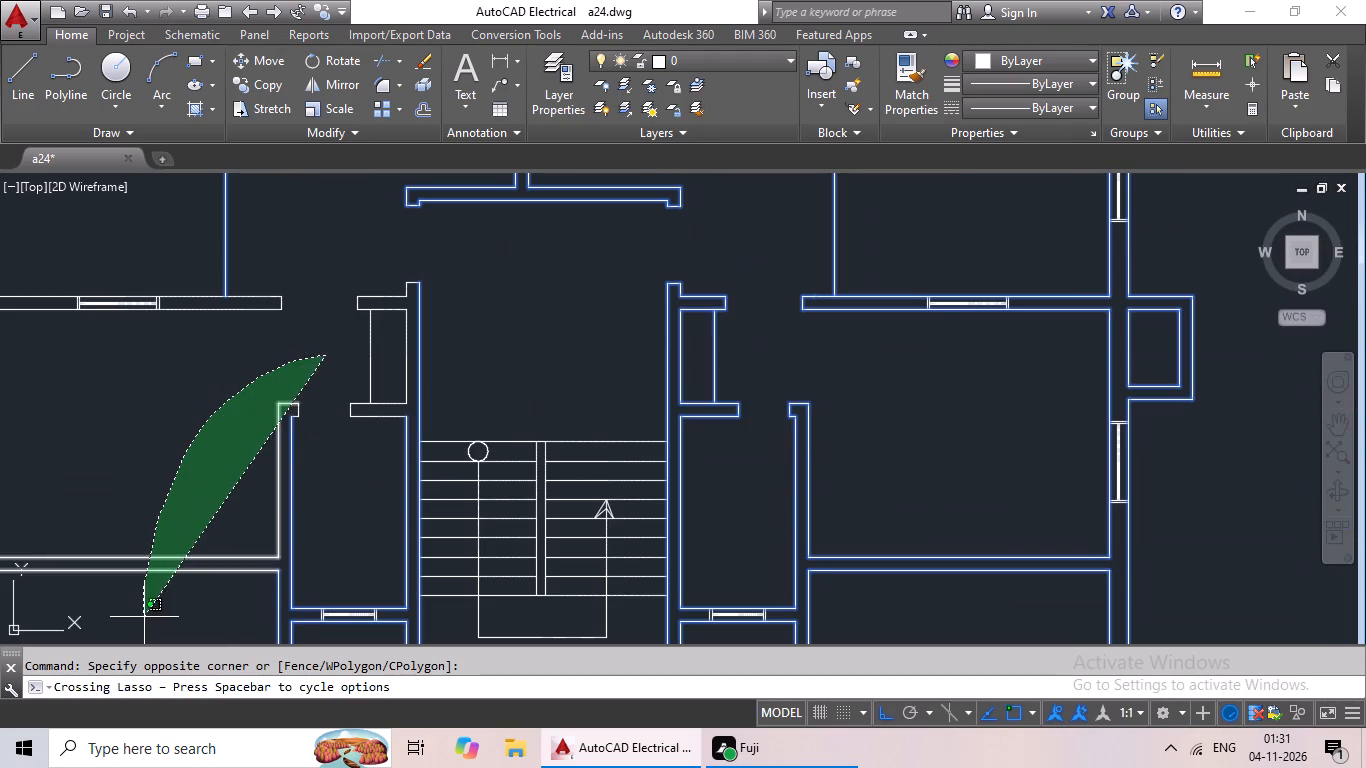
pyautogui.moveTo(144, 617); pyautogui.dragTo(291, 624)
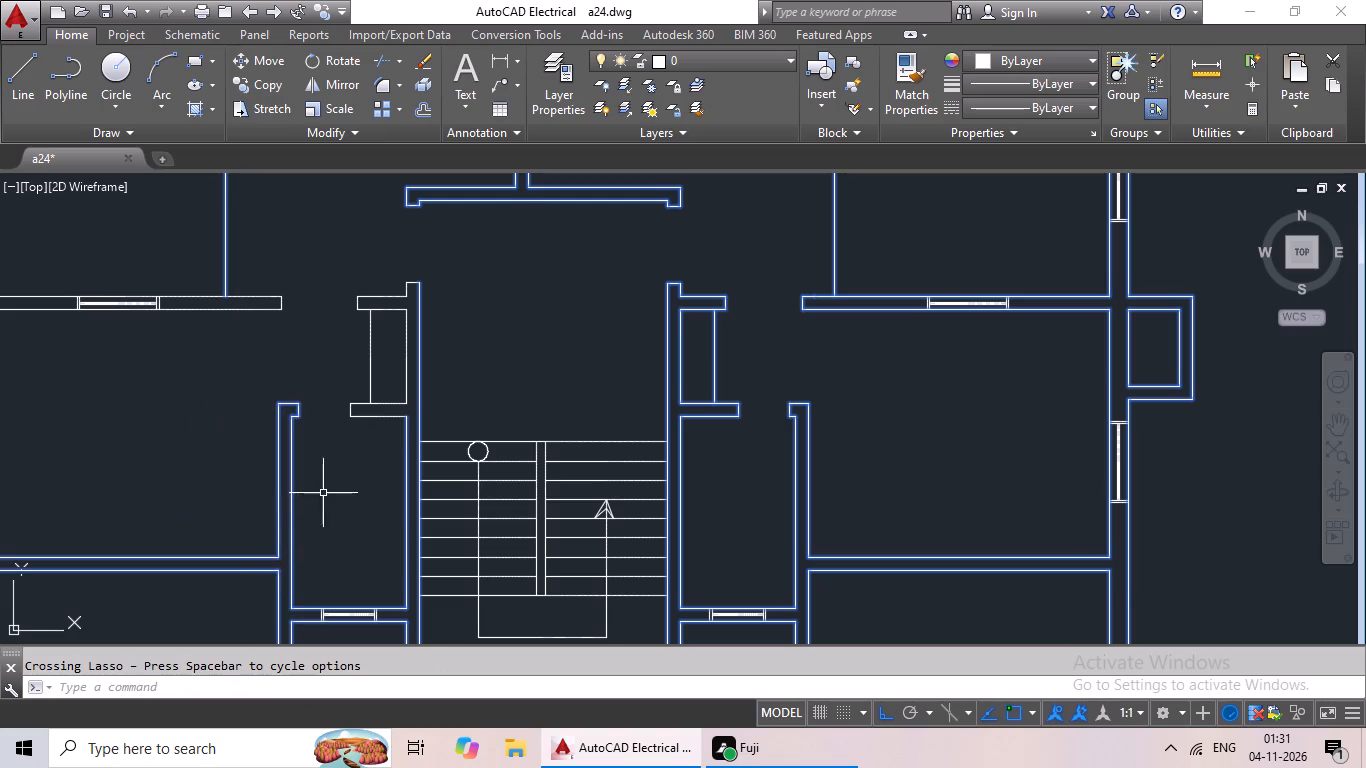
# Add the small closet walls left of the staircase and the stair treads with their direction arrow to the selection.
pyautogui.moveTo(324, 492); pyautogui.dragTo(324, 580, button='middle')
pyautogui.moveTo(491, 347); pyautogui.dragTo(481, 608)
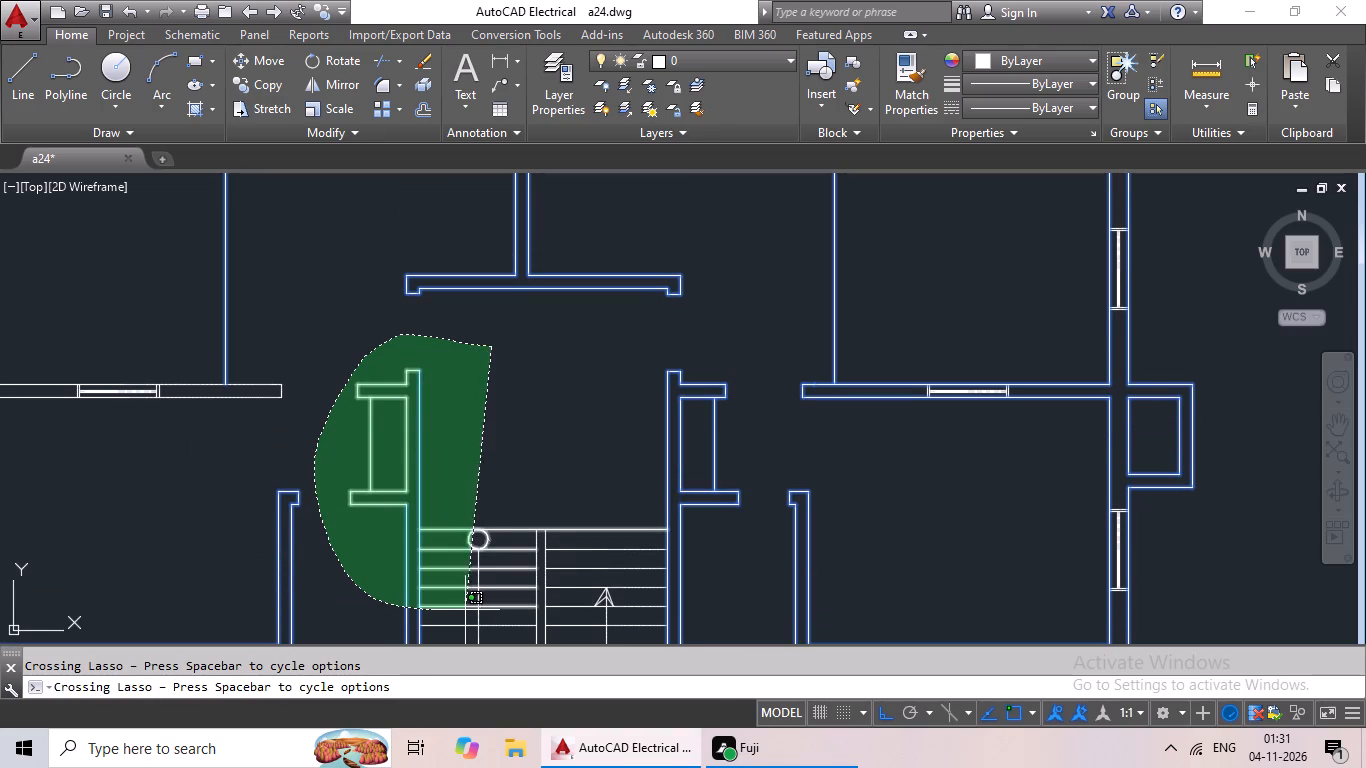
pyautogui.moveTo(481, 608); pyautogui.dragTo(606, 574)
pyautogui.scroll(-2, 604, 534)
pyautogui.moveTo(598, 491); pyautogui.dragTo(562, 531)
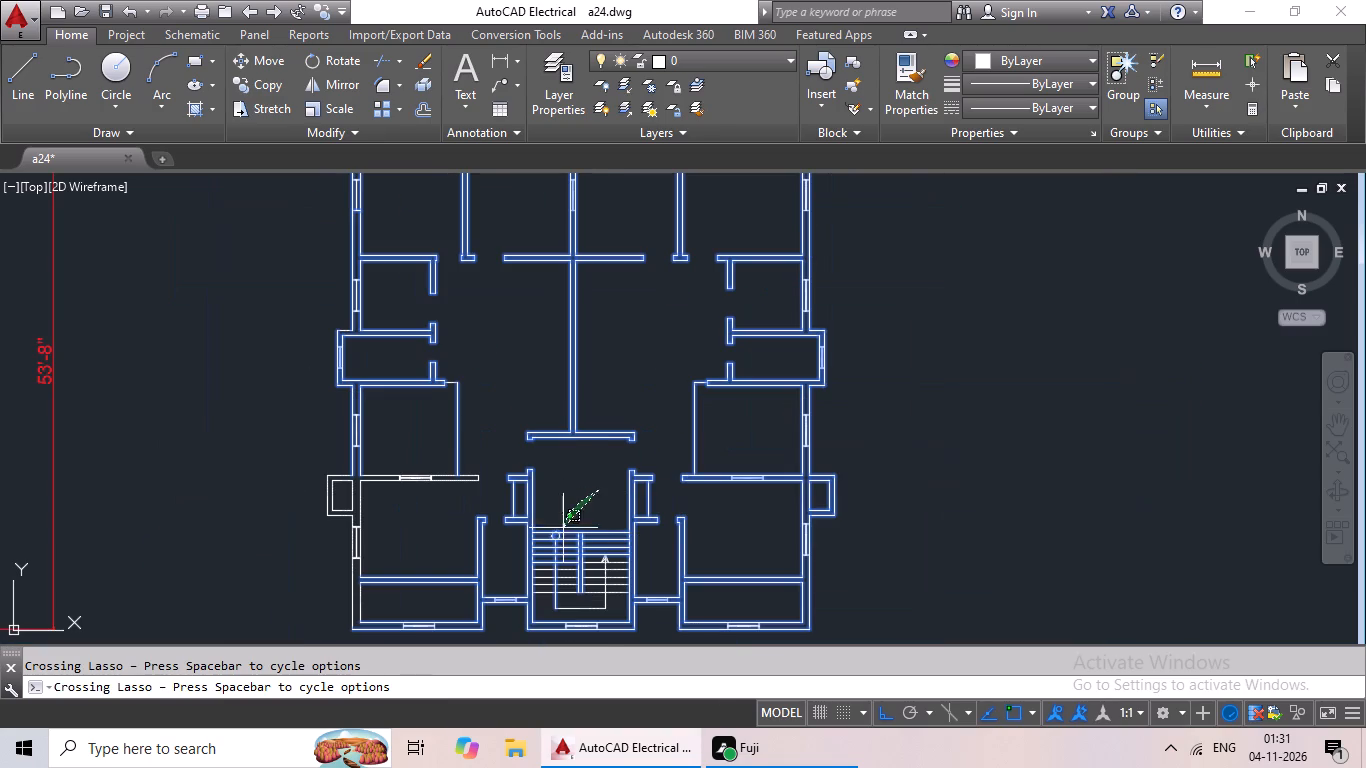
pyautogui.moveTo(562, 531); pyautogui.dragTo(648, 585)
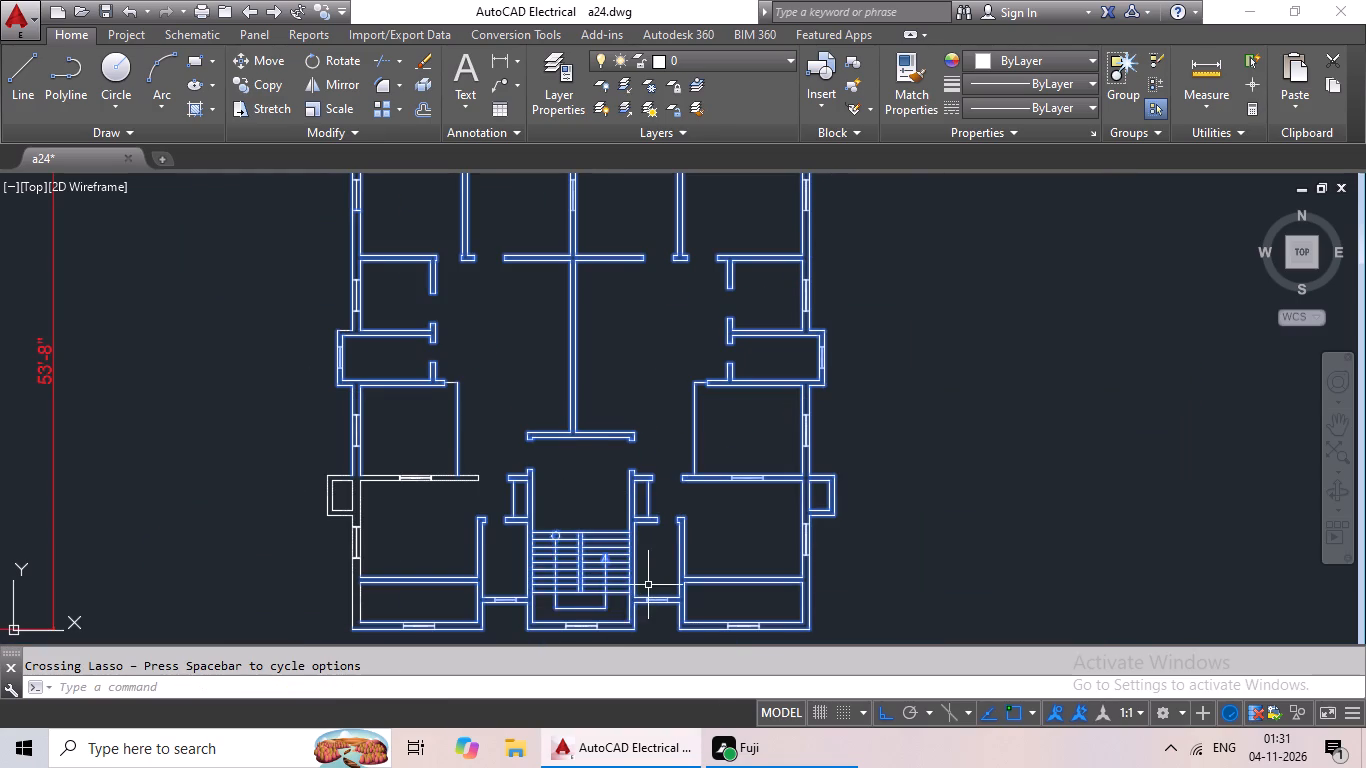
# Add the window wall between the left living area and the lower left bedroom to the selection.
pyautogui.scroll(3, 590, 587)
pyautogui.scroll(-4, 596, 582)
pyautogui.moveTo(599, 577); pyautogui.dragTo(677, 516, button='middle')
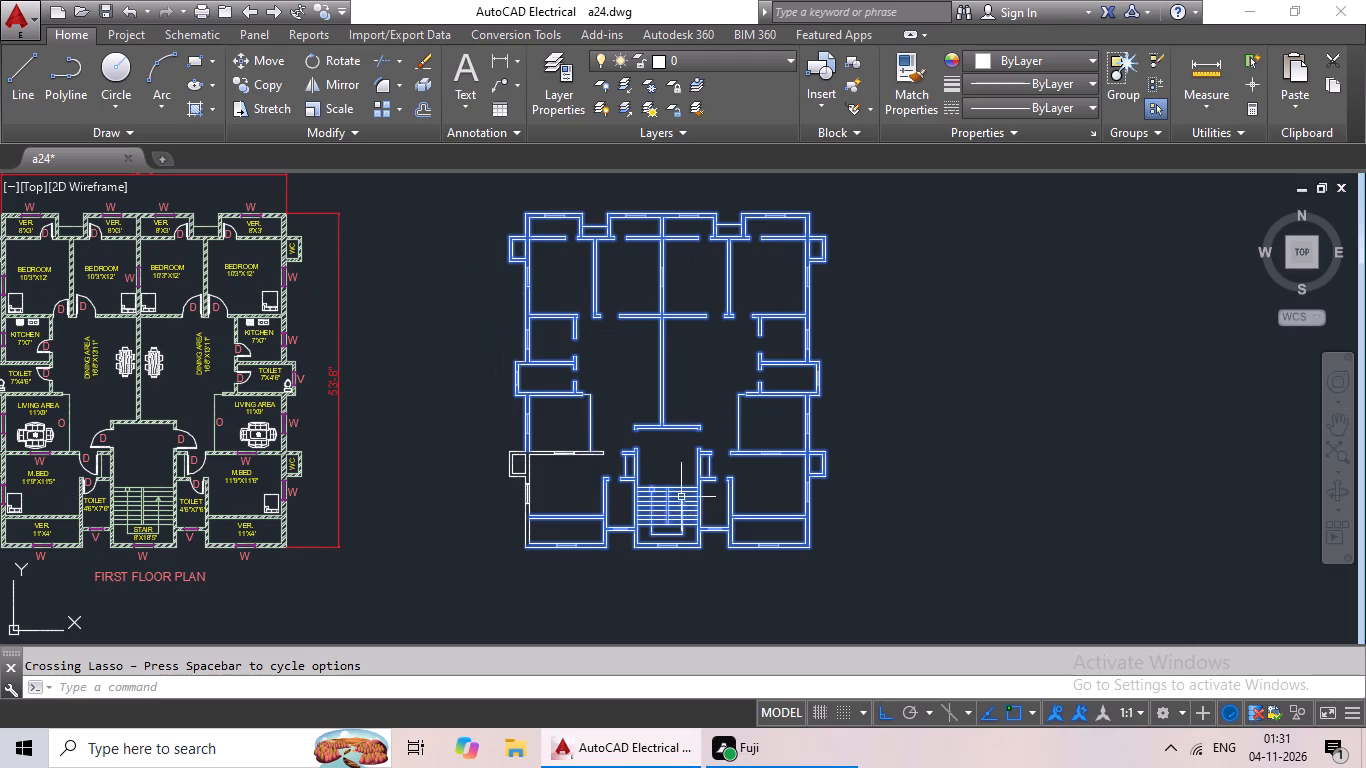
pyautogui.scroll(3, 597, 448)
pyautogui.moveTo(684, 382); pyautogui.dragTo(551, 451)
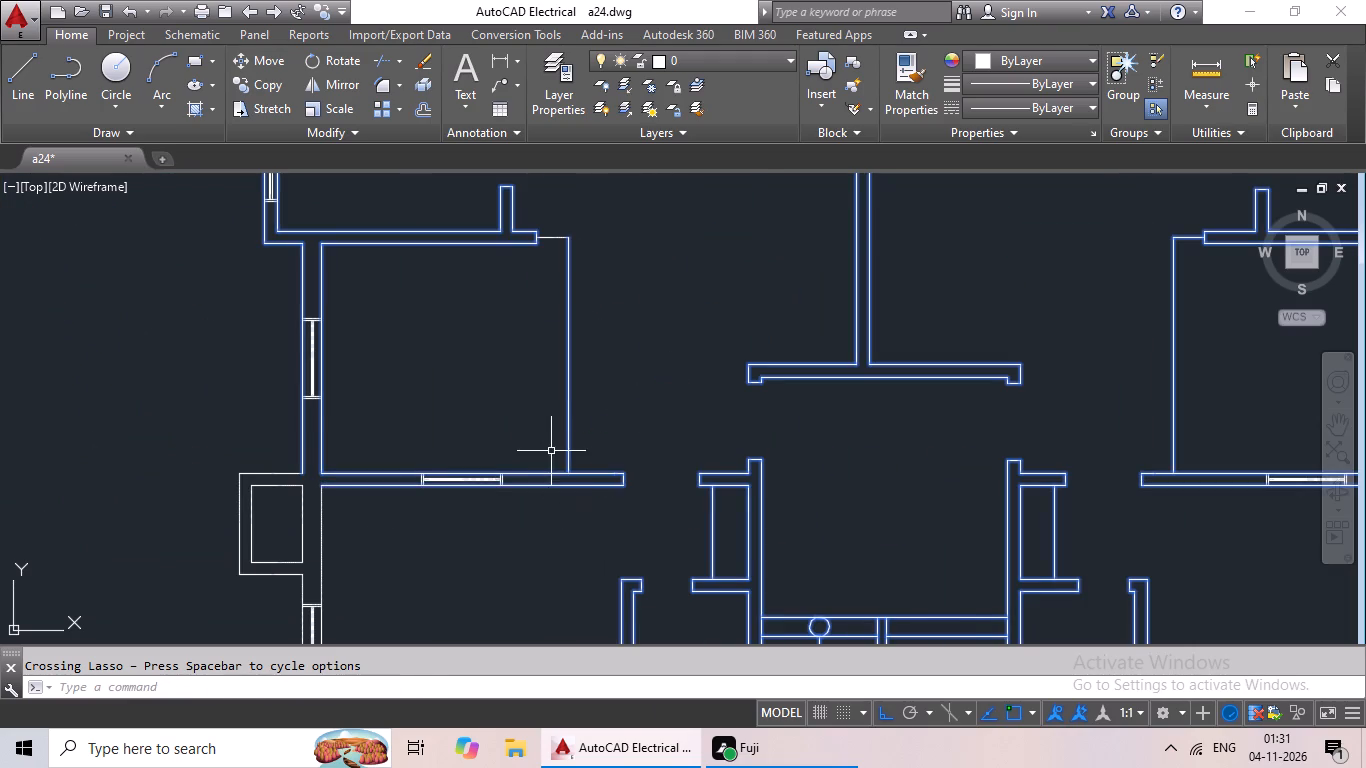
# Add the lower left WC projection and both lines of the outer wall below it to the selection.
pyautogui.moveTo(563, 497); pyautogui.dragTo(703, 385, button='middle')
pyautogui.moveTo(547, 400); pyautogui.dragTo(324, 355)
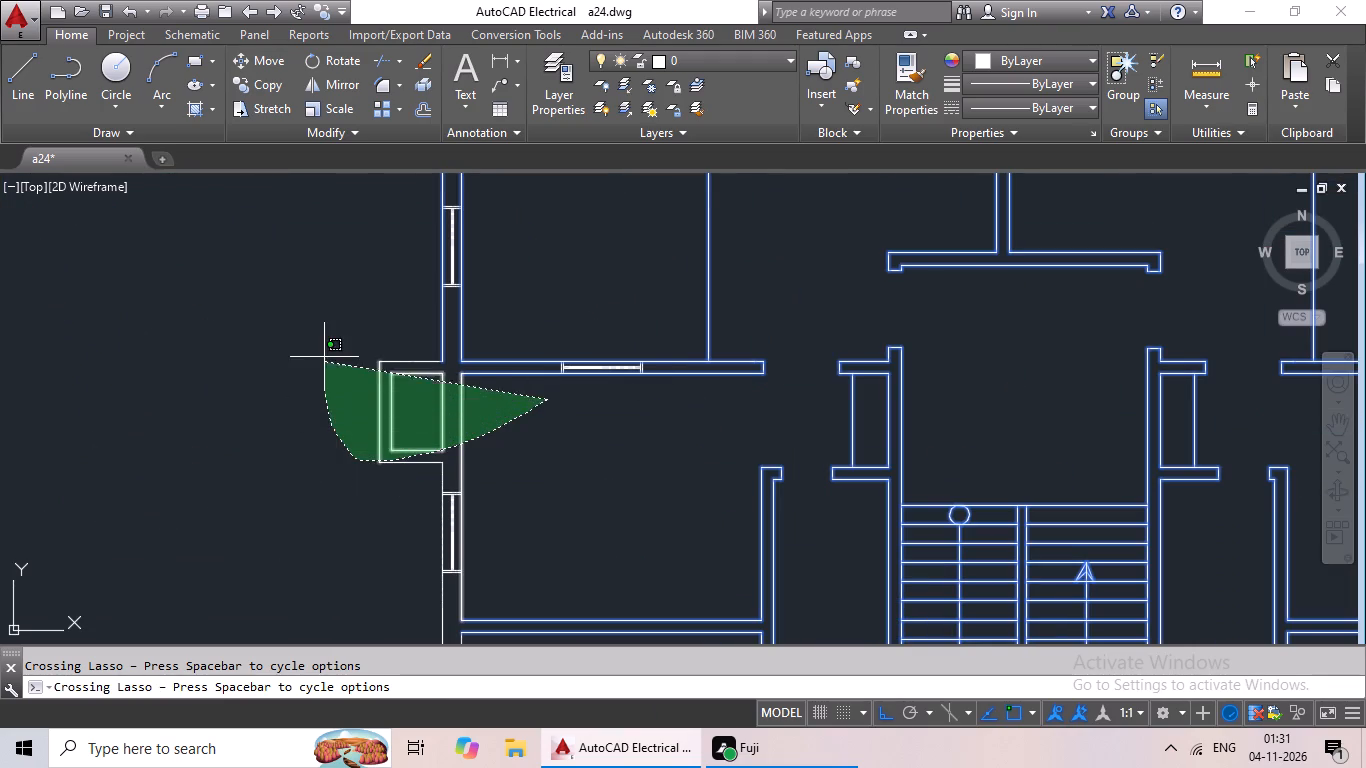
pyautogui.moveTo(324, 355); pyautogui.dragTo(335, 320)
pyautogui.moveTo(509, 487); pyautogui.dragTo(541, 383, button='middle')
pyautogui.moveTo(569, 458); pyautogui.dragTo(361, 582)
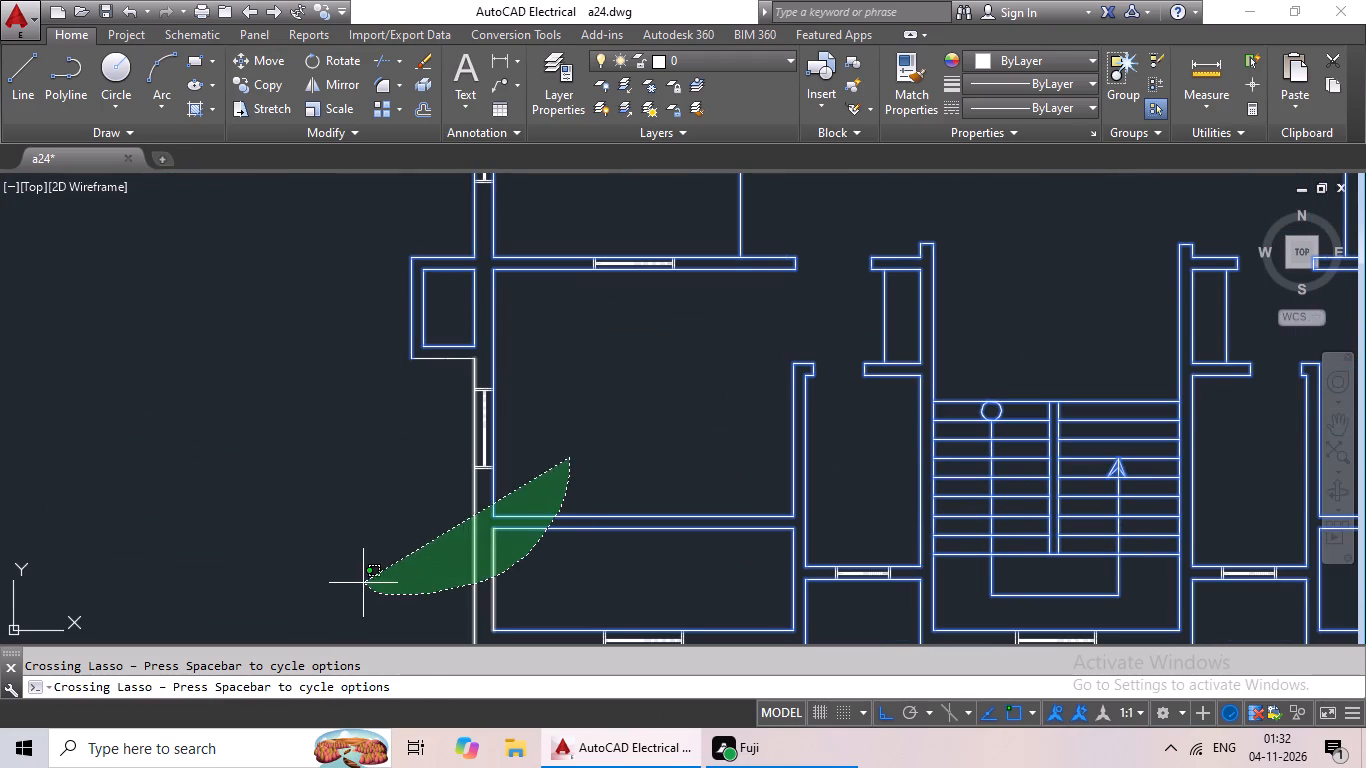
pyautogui.moveTo(361, 582); pyautogui.dragTo(356, 558)
pyautogui.scroll(2, 455, 322)
pyautogui.moveTo(462, 316); pyautogui.dragTo(319, 521)
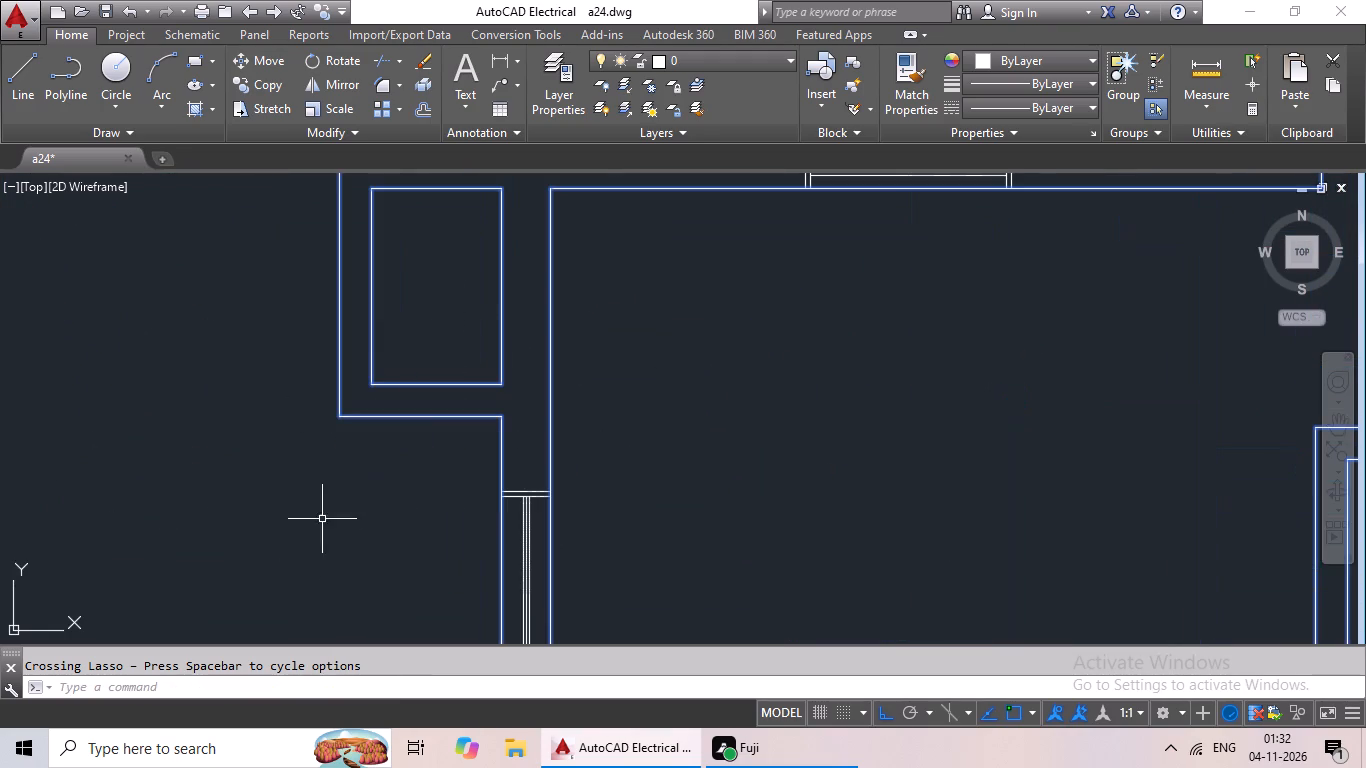
# Check the plan for unselected wall lines and add the right living area's remaining boundary line to the selection.
pyautogui.scroll(-3, 729, 349)
pyautogui.moveTo(803, 427); pyautogui.dragTo(644, 367, button='middle')
pyautogui.scroll(2, 687, 402)
pyautogui.moveTo(679, 357); pyautogui.dragTo(681, 353, button='middle')
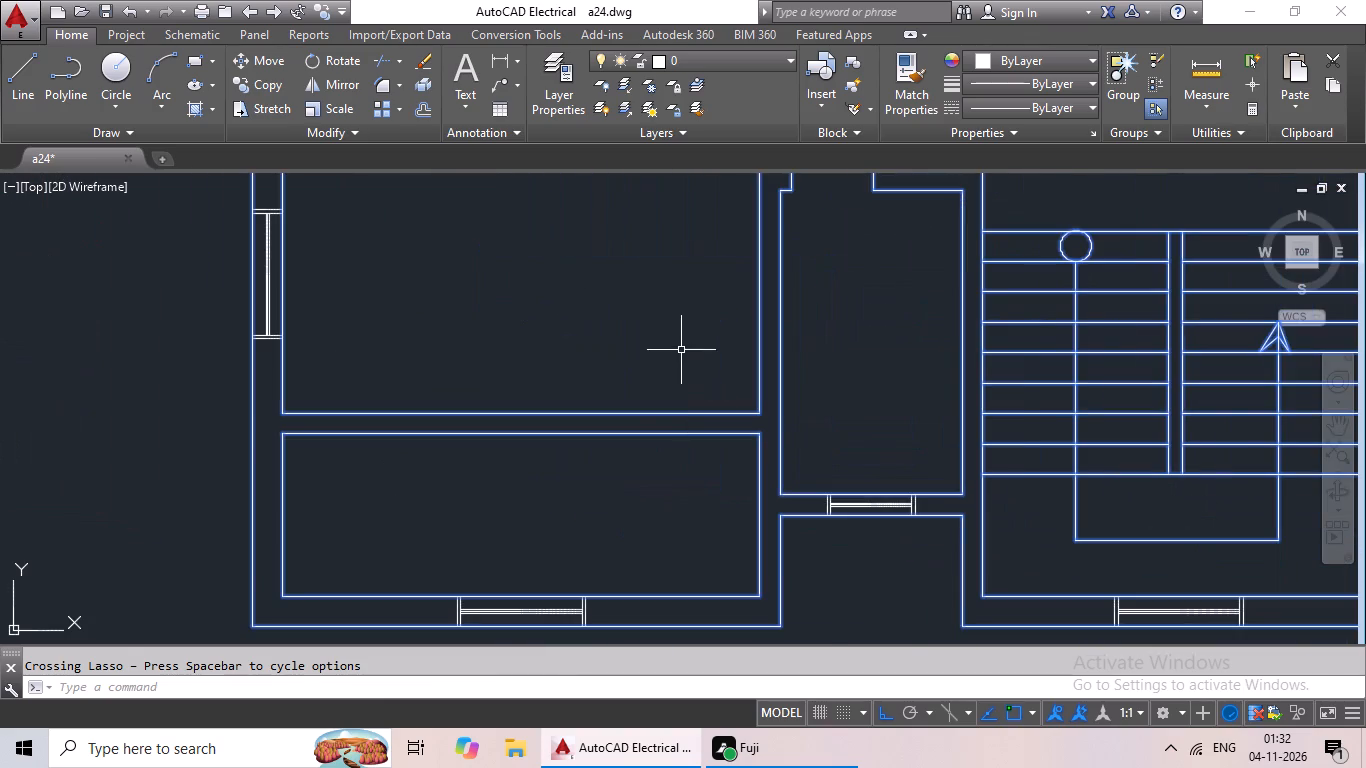
pyautogui.moveTo(681, 353); pyautogui.dragTo(540, 598, button='middle')
pyautogui.scroll(-3, 834, 332)
pyautogui.moveTo(887, 329); pyautogui.dragTo(716, 452, button='middle')
pyautogui.scroll(3, 874, 393)
pyautogui.moveTo(874, 392); pyautogui.dragTo(477, 443)
pyautogui.scroll(-1, 661, 409)
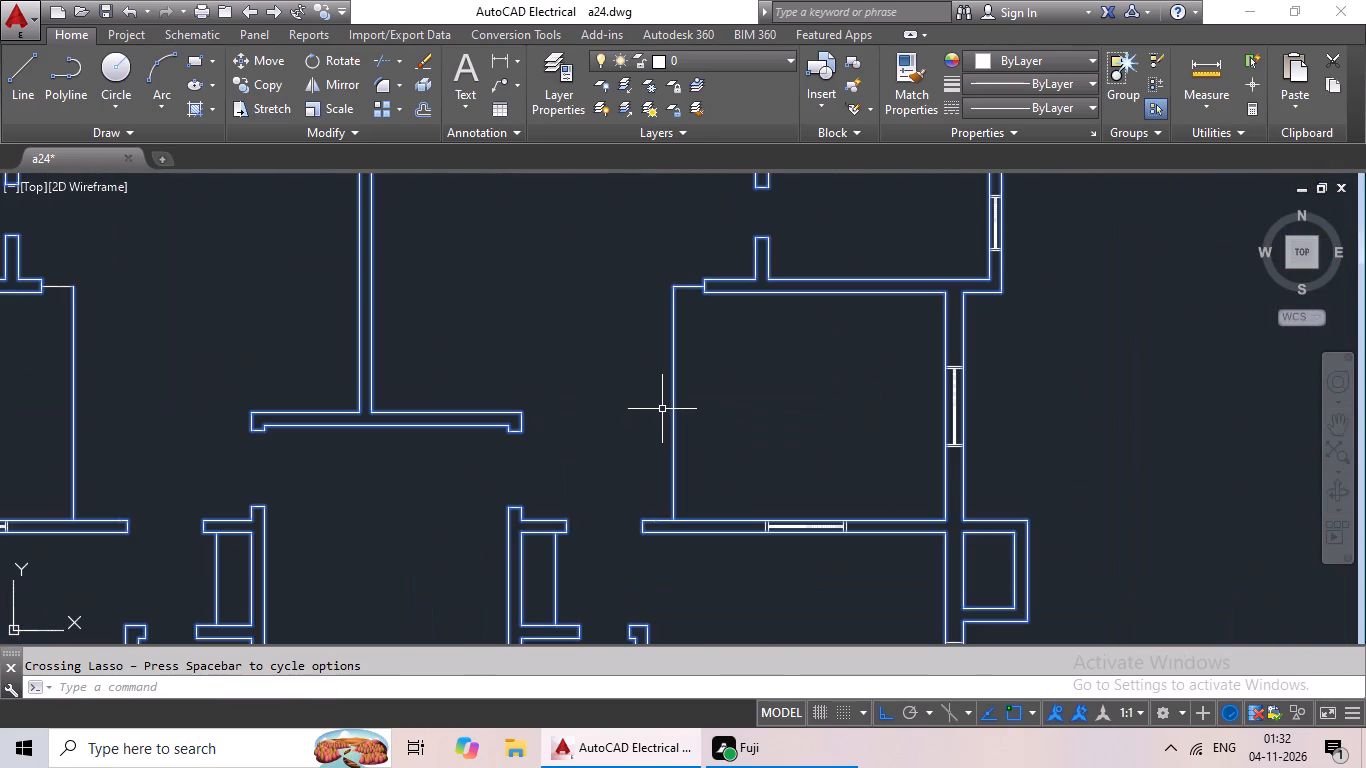
pyautogui.moveTo(681, 445); pyautogui.dragTo(670, 574, button='middle')
pyautogui.scroll(-2, 631, 437)
pyautogui.moveTo(621, 425); pyautogui.dragTo(621, 537, button='middle')
pyautogui.scroll(-1, 626, 458)
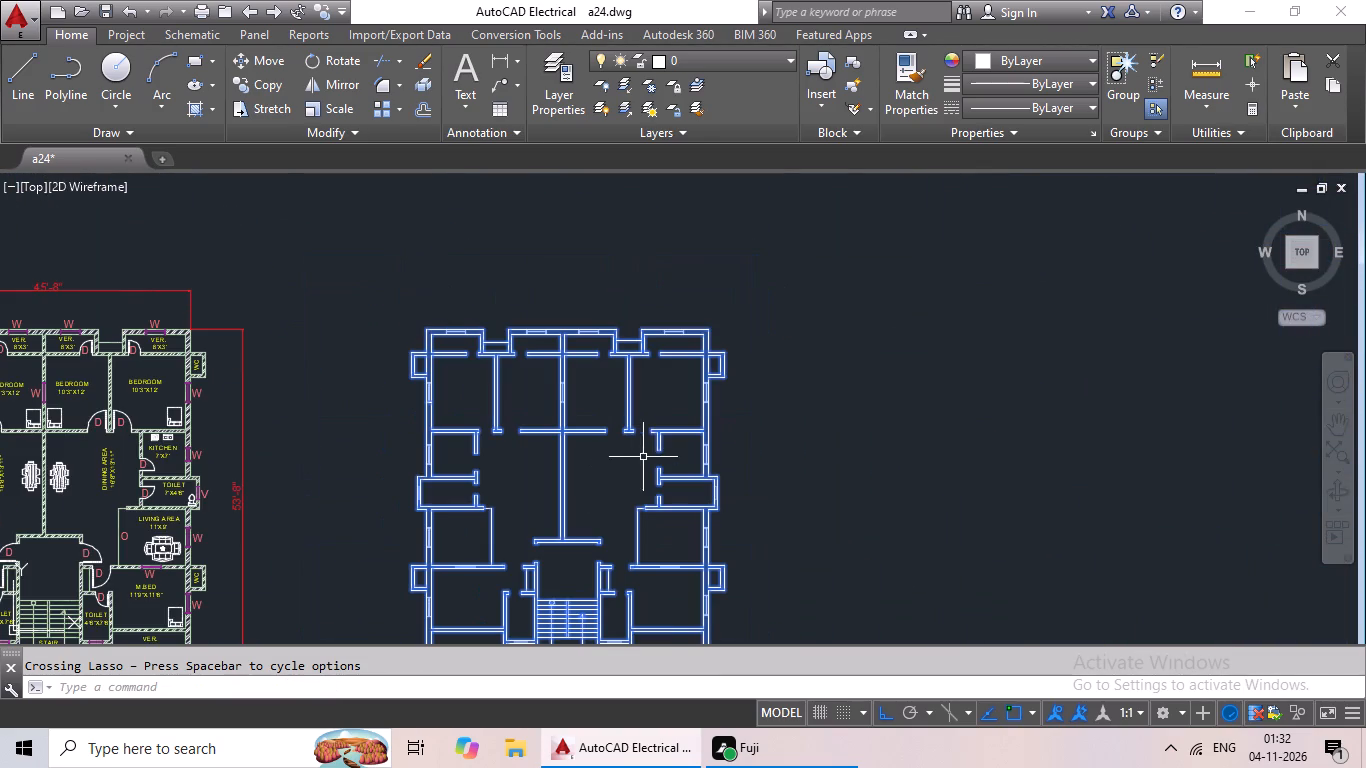
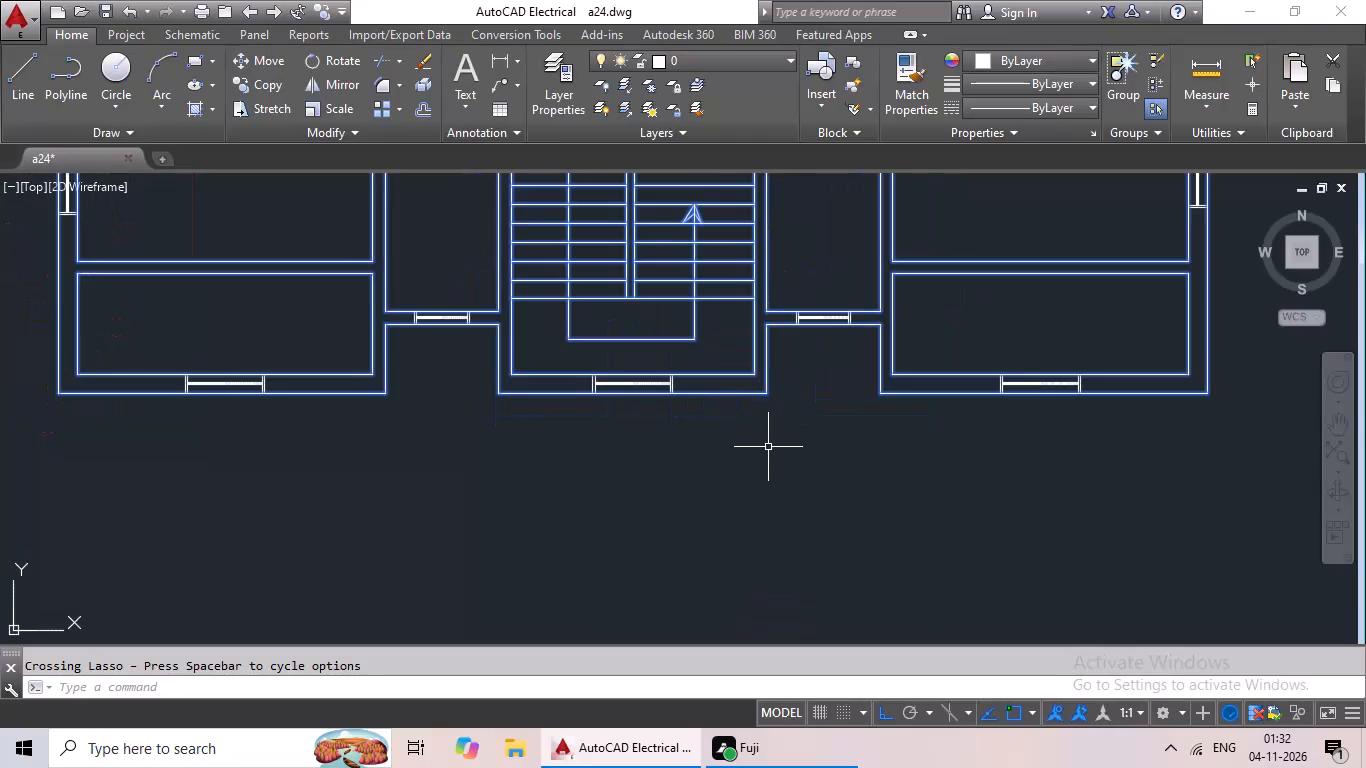
# Set the colour of the selected wall and stair linework to Green and clear the selection.
pyautogui.moveTo(750, 444); pyautogui.dragTo(725, 610, button='middle')
pyautogui.scroll(-3, 735, 571)
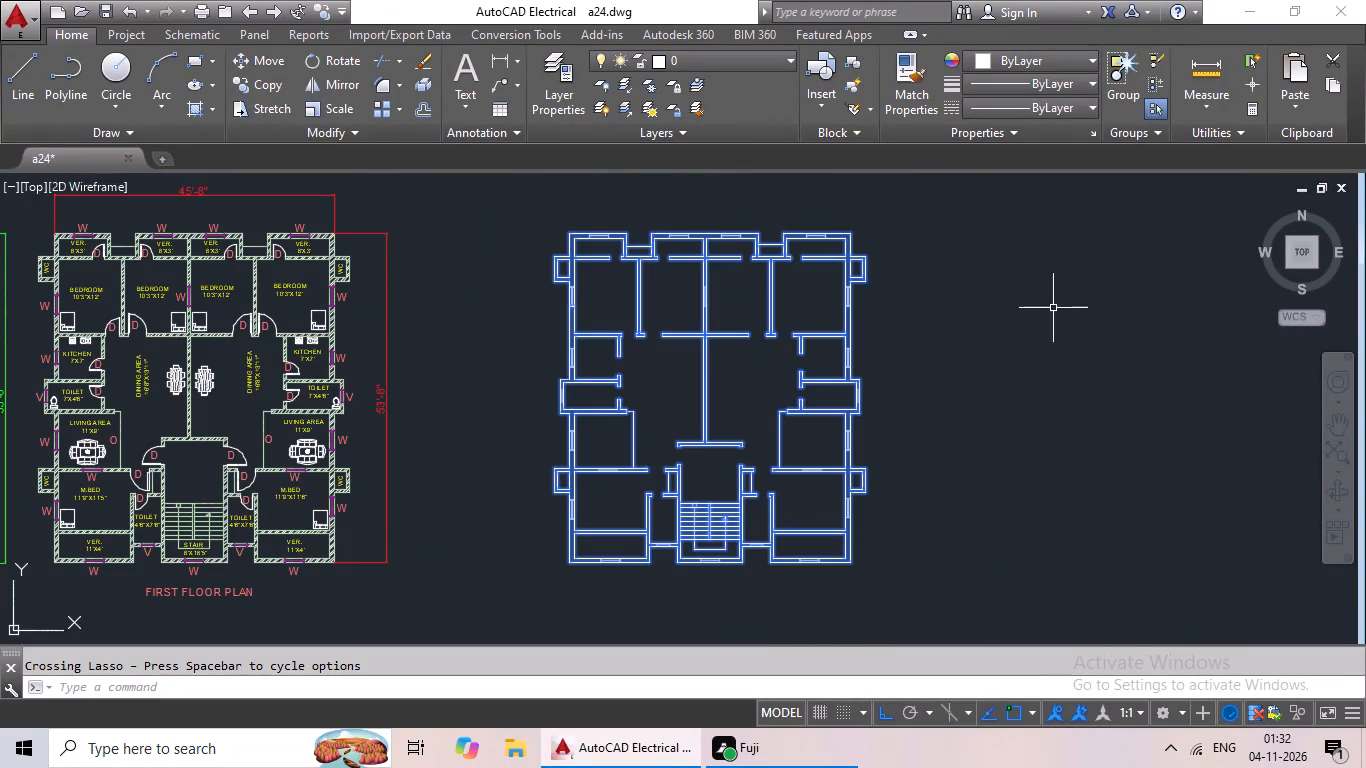
pyautogui.scroll(3, 728, 303)
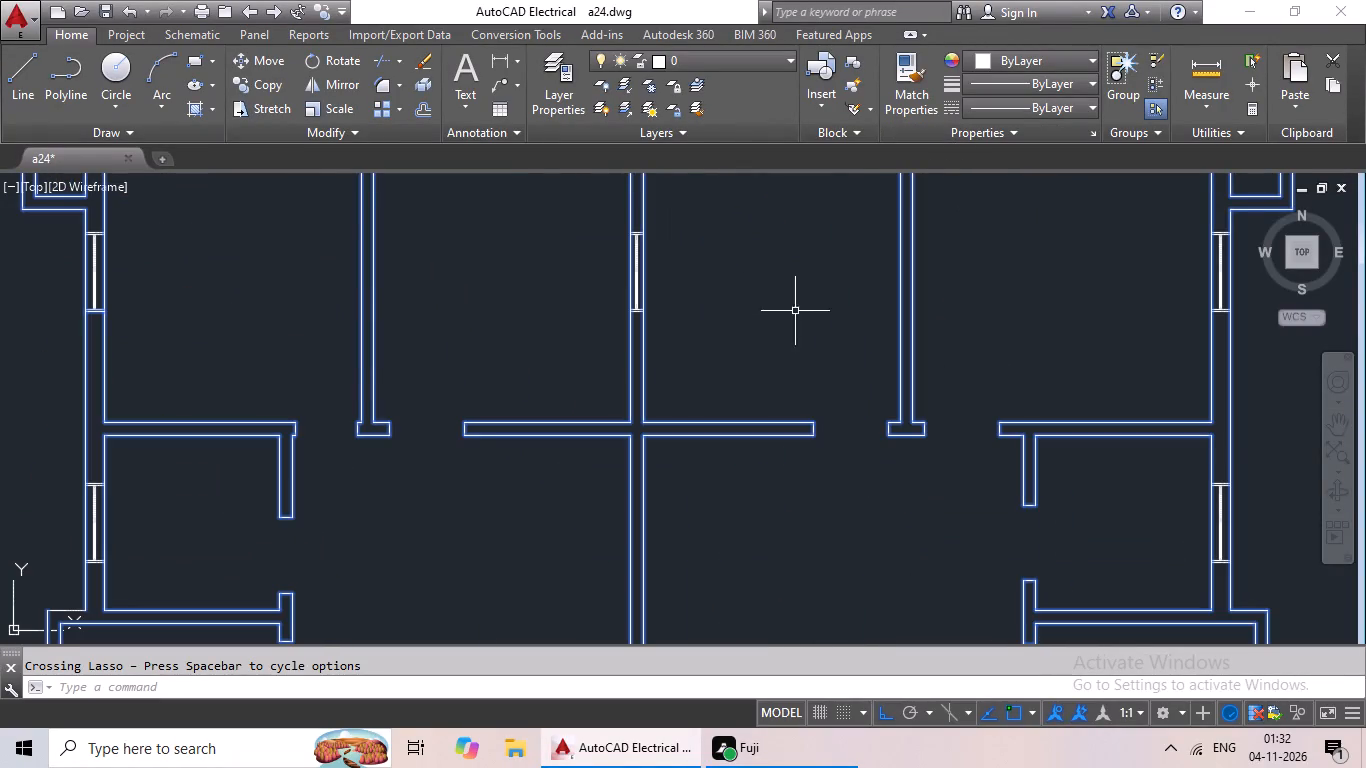
pyautogui.scroll(-3, 831, 298)
pyautogui.scroll(3, 956, 362)
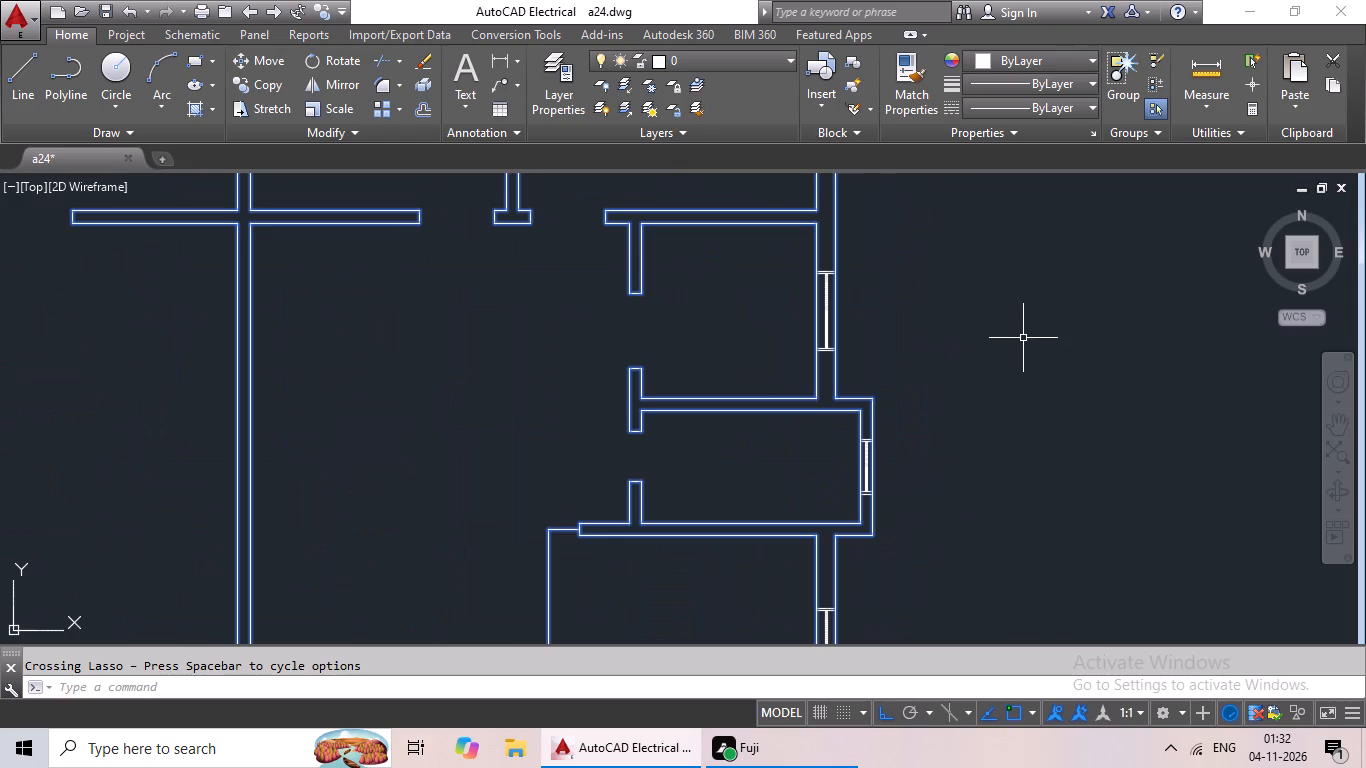
pyautogui.scroll(-3, 1023, 337)
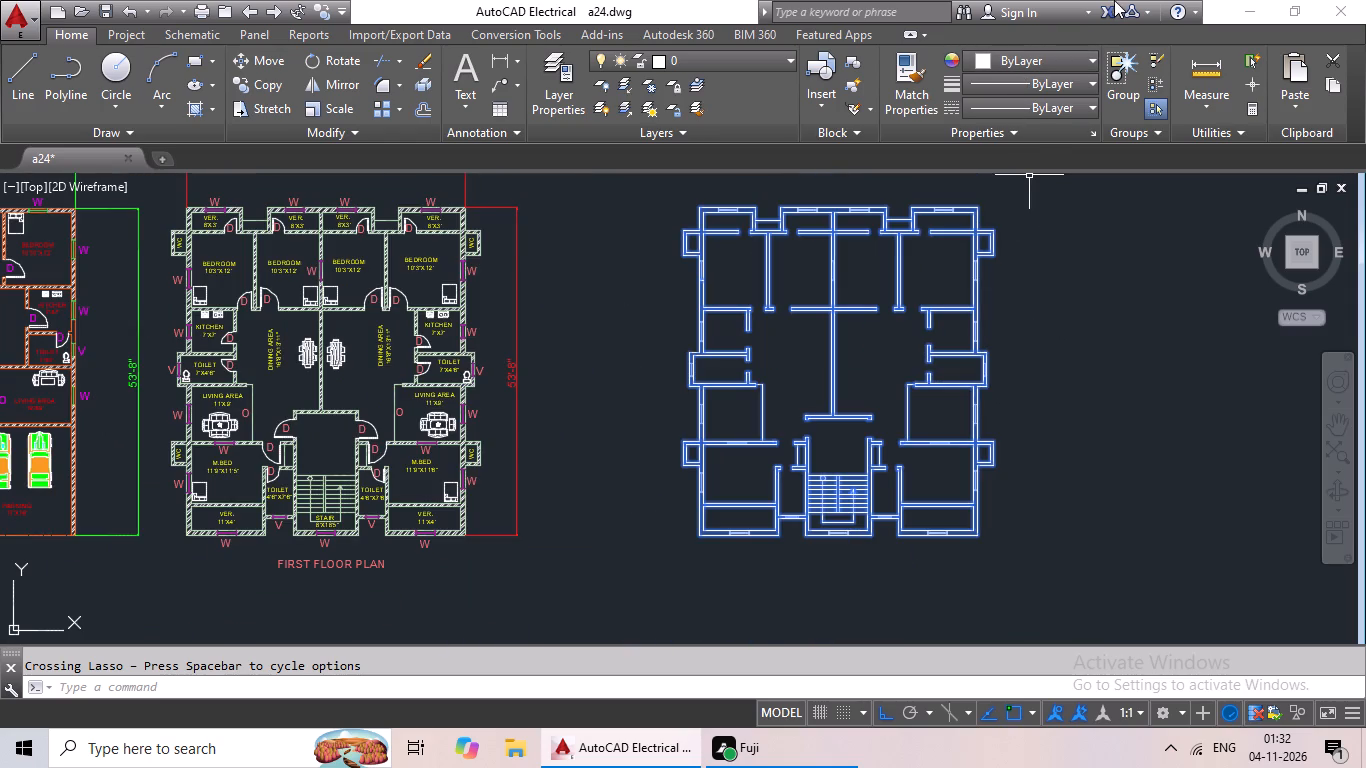
pyautogui.click(1094, 52)
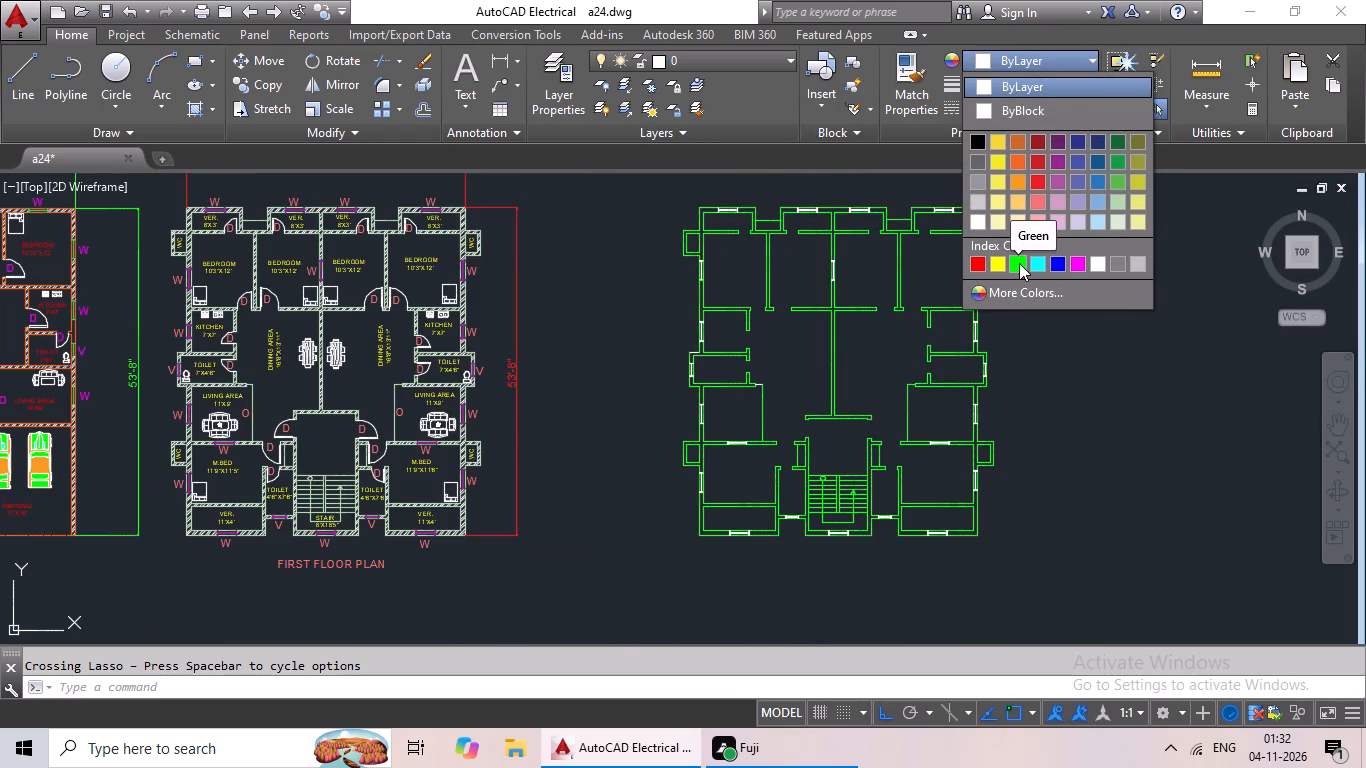
pyautogui.click(1019, 263)
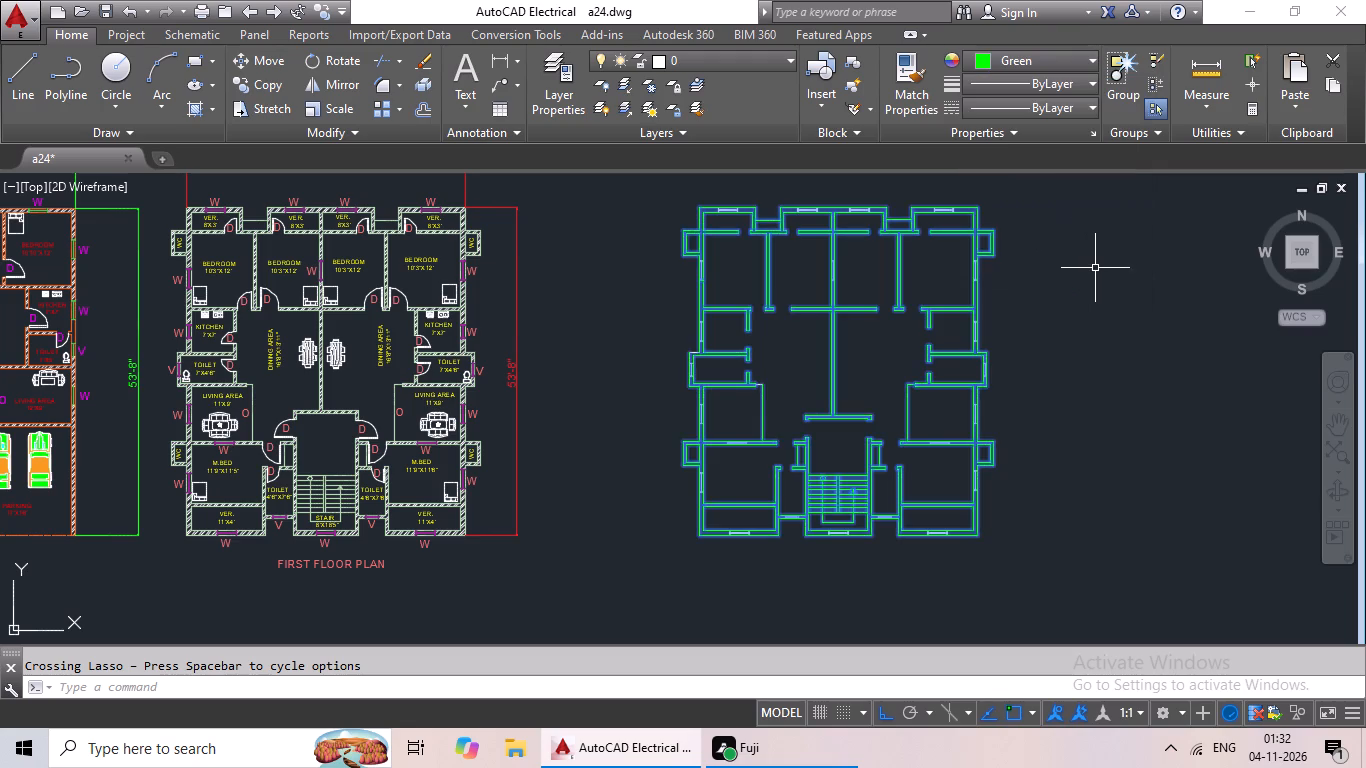
pyautogui.press('Escape')
# Select all lines of the window in the top outer wall of the upper right verandah.
pyautogui.scroll(1, 1021, 278)
pyautogui.moveTo(1036, 272); pyautogui.dragTo(991, 332, button='middle')
pyautogui.scroll(4, 856, 233)
pyautogui.moveTo(910, 237); pyautogui.dragTo(871, 333, button='middle')
pyautogui.scroll(3, 893, 299)
pyautogui.moveTo(997, 278); pyautogui.dragTo(688, 325)
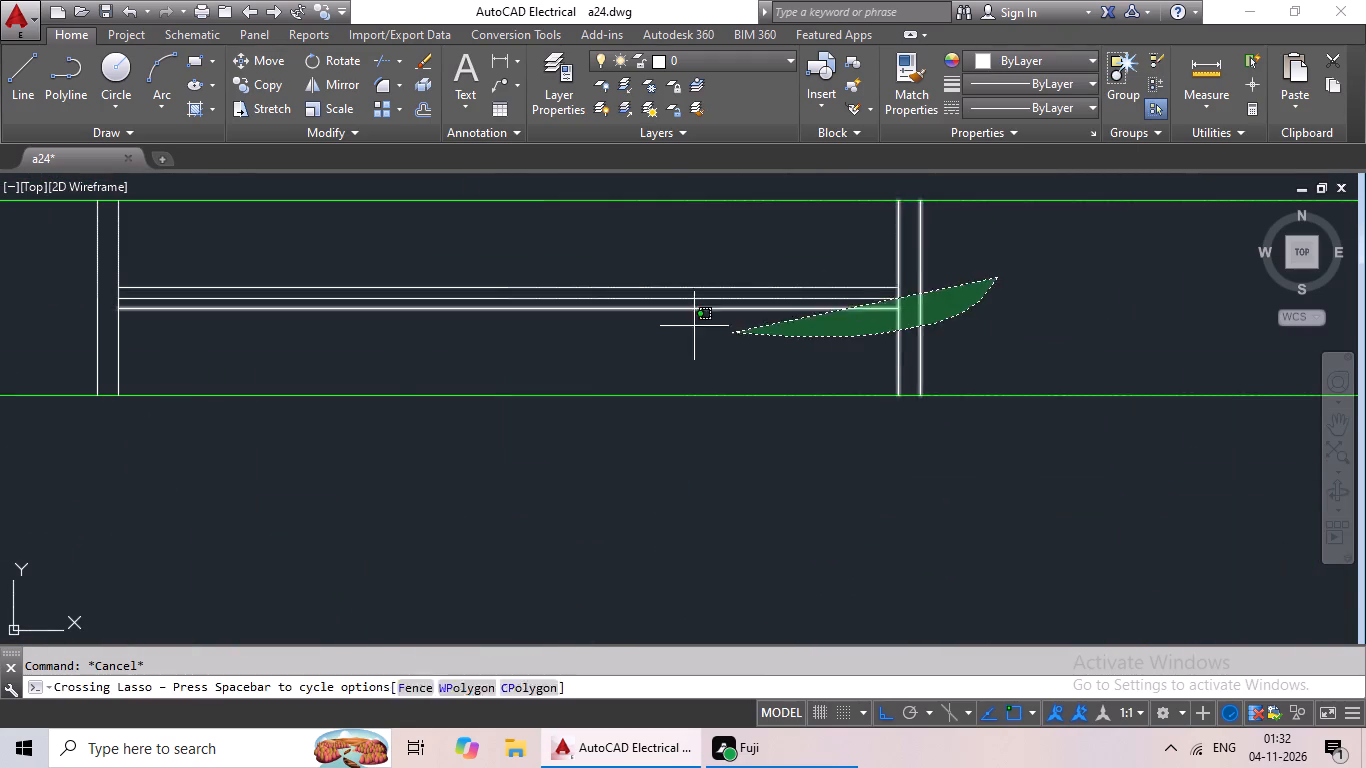
pyautogui.moveTo(688, 325); pyautogui.dragTo(634, 294)
pyautogui.moveTo(717, 283); pyautogui.dragTo(1159, 271, button='middle')
pyautogui.moveTo(860, 239); pyautogui.dragTo(395, 311)
# Add all lines of the upper right bedroom's window in the right outer wall to the selection.
pyautogui.scroll(-3, 517, 282)
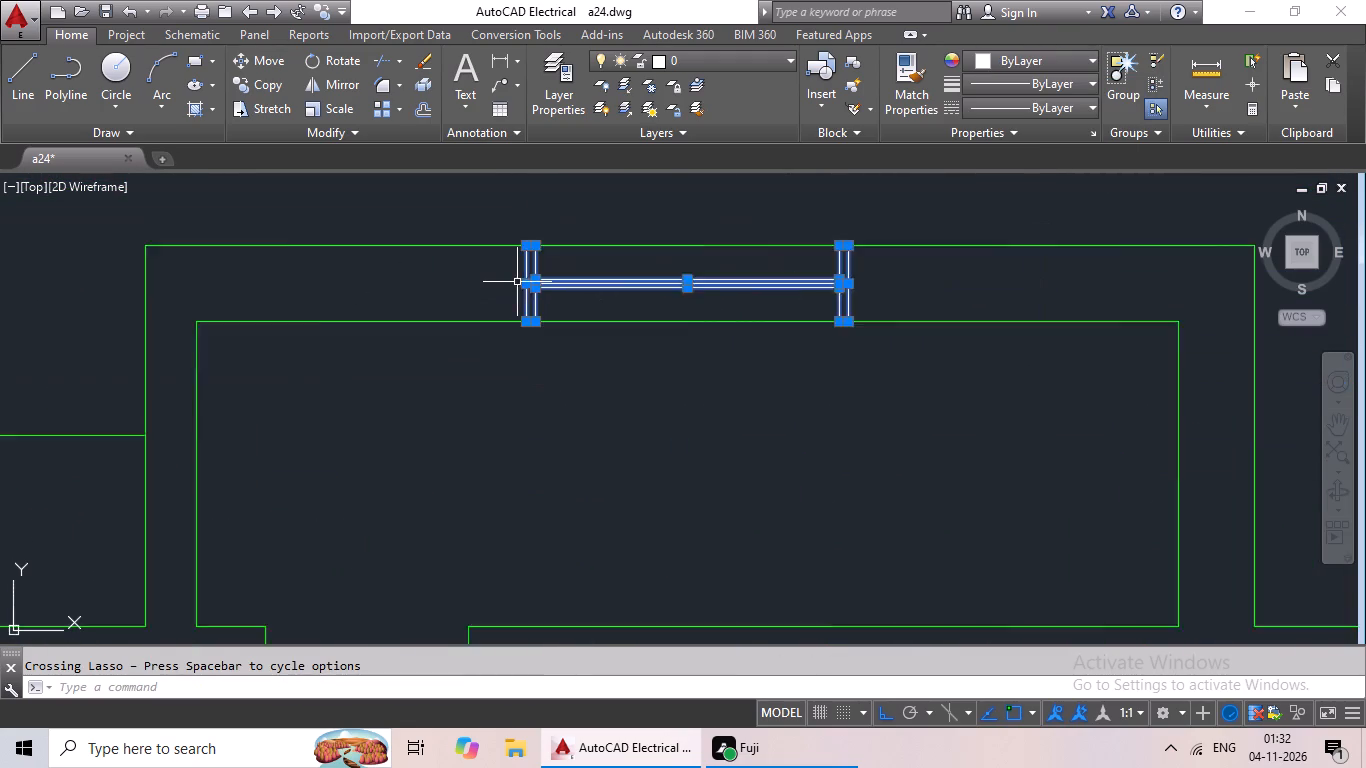
pyautogui.scroll(-2, 300, 363)
pyautogui.moveTo(361, 424); pyautogui.dragTo(399, 264, button='middle')
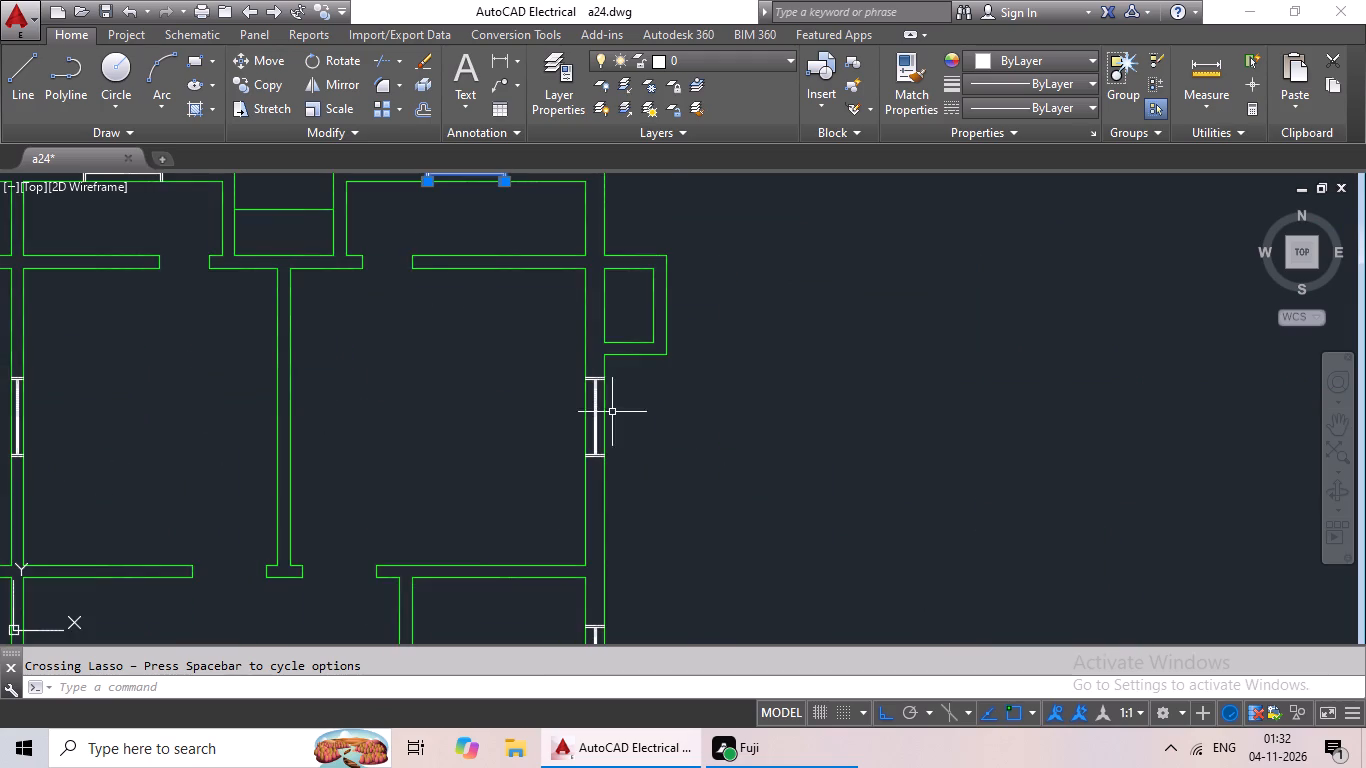
pyautogui.scroll(4, 625, 427)
pyautogui.moveTo(358, 504); pyautogui.dragTo(438, 276, button='middle')
pyautogui.scroll(3, 527, 388)
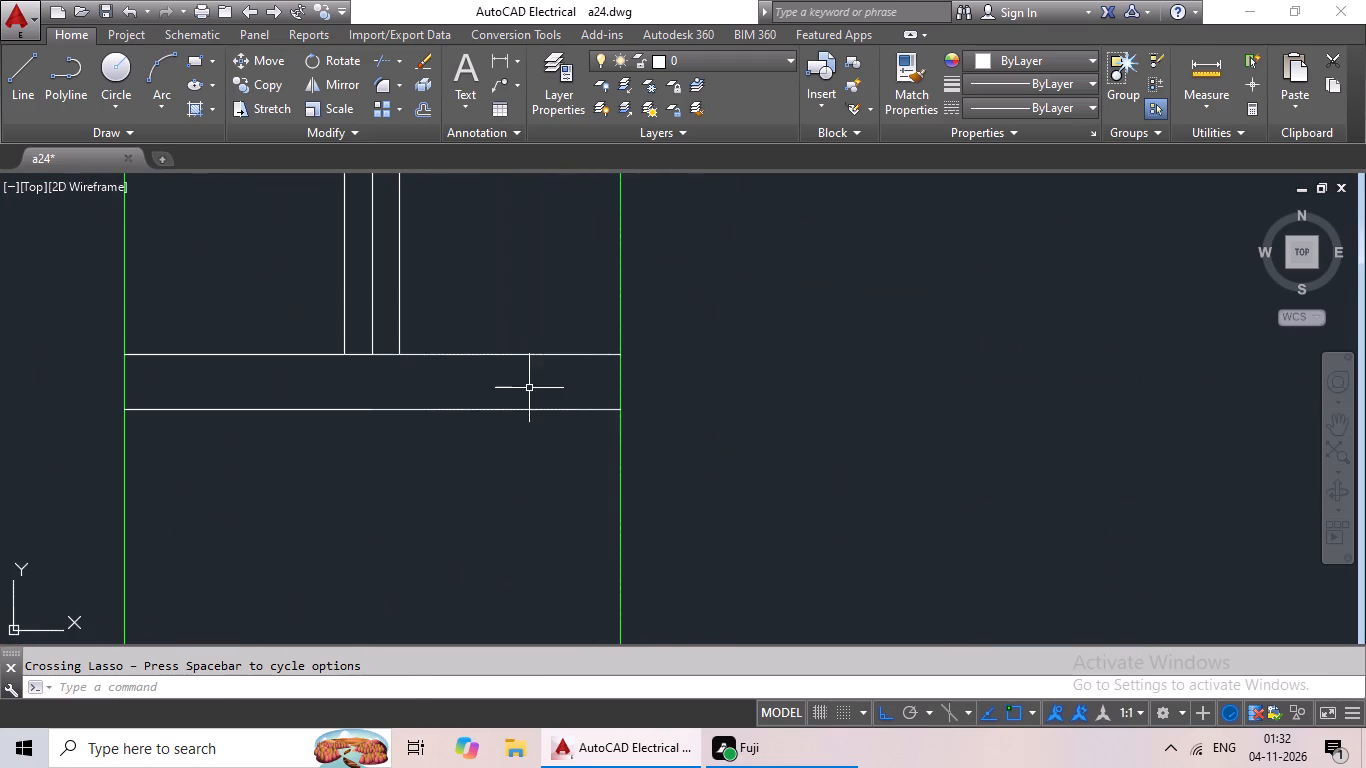
pyautogui.moveTo(572, 273); pyautogui.dragTo(292, 281)
pyautogui.moveTo(342, 257); pyautogui.dragTo(341, 736, button='middle')
pyautogui.scroll(-2, 384, 427)
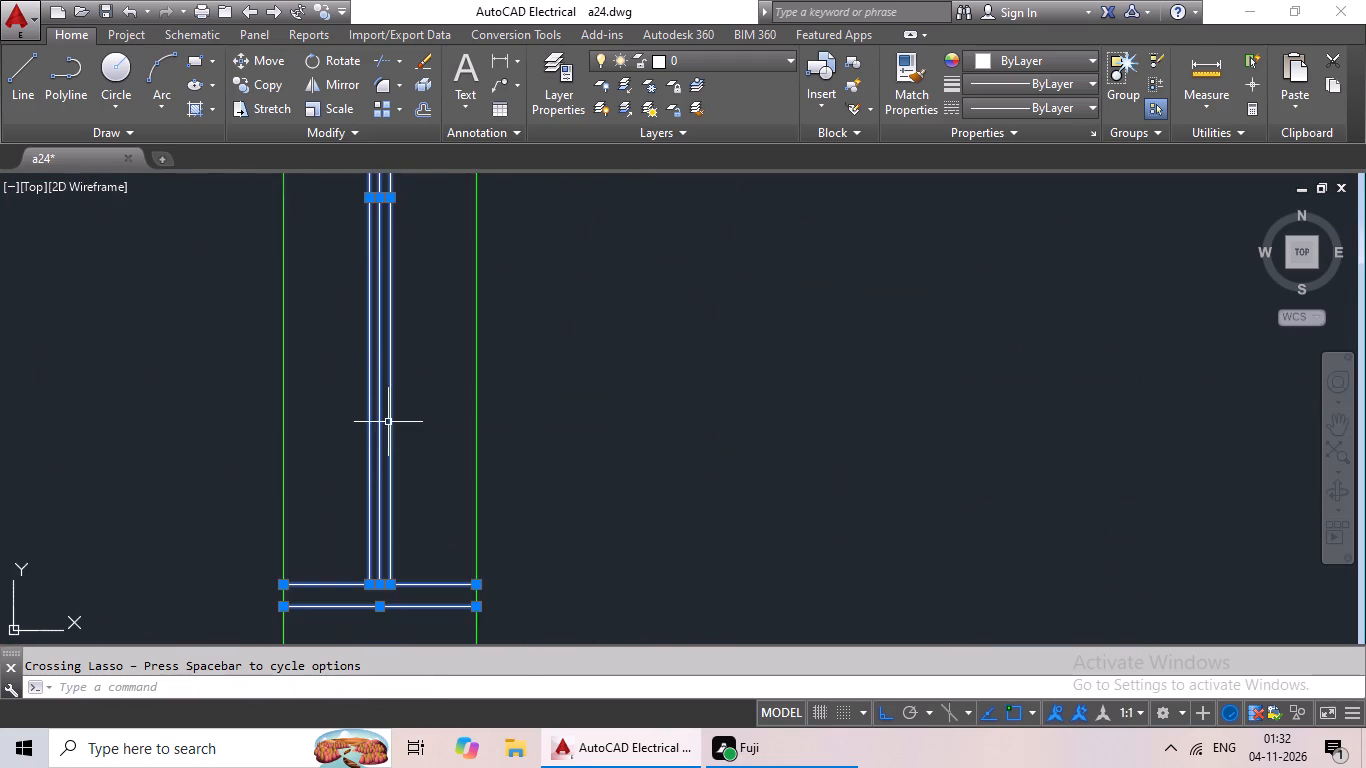
pyautogui.moveTo(423, 367); pyautogui.dragTo(388, 667, button='middle')
pyautogui.moveTo(394, 370); pyautogui.dragTo(365, 747, button='middle')
pyautogui.moveTo(391, 402); pyautogui.dragTo(270, 502)
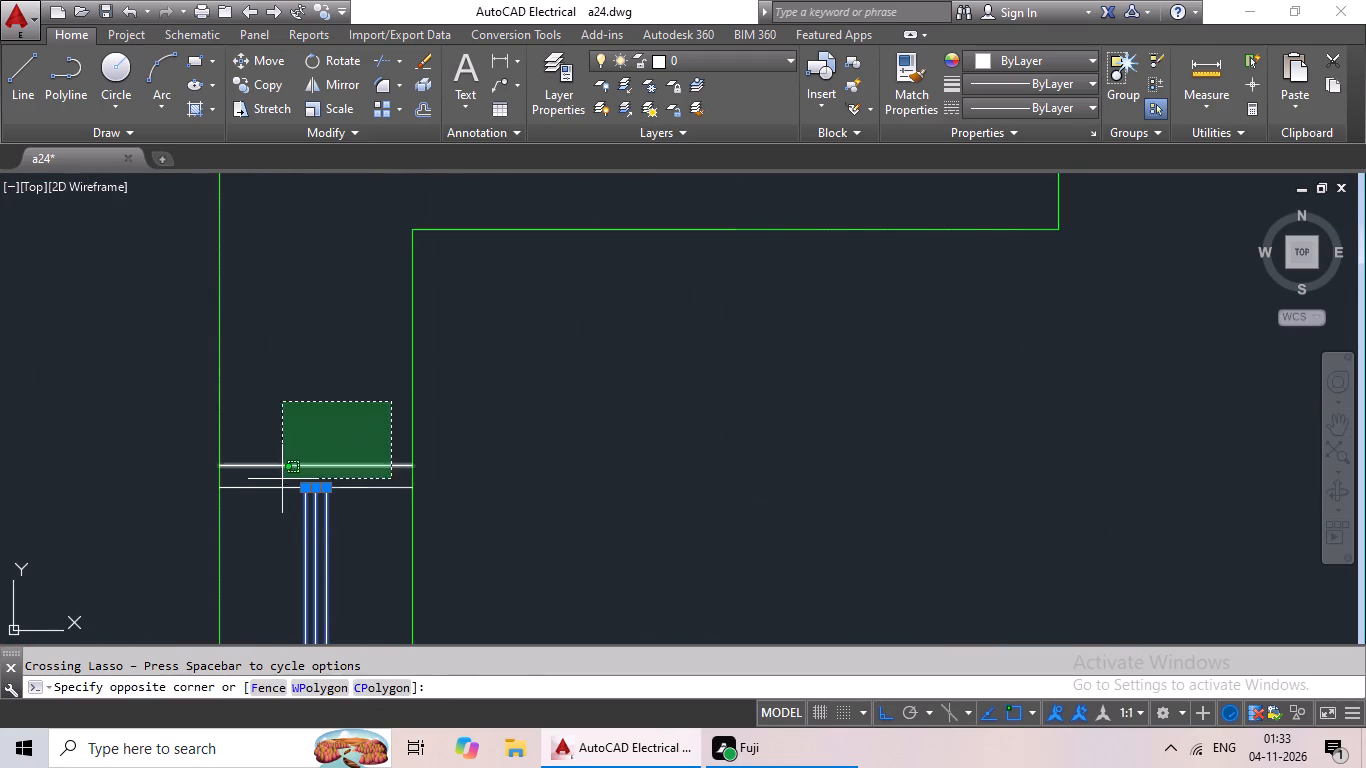
pyautogui.moveTo(270, 502); pyautogui.dragTo(288, 550)
# Add all lines of the right kitchen's window in the outer wall to the selection.
pyautogui.scroll(-3, 353, 530)
pyautogui.moveTo(352, 530); pyautogui.dragTo(421, 338, button='middle')
pyautogui.scroll(-2, 391, 415)
pyautogui.moveTo(366, 458); pyautogui.dragTo(405, 244, button='middle')
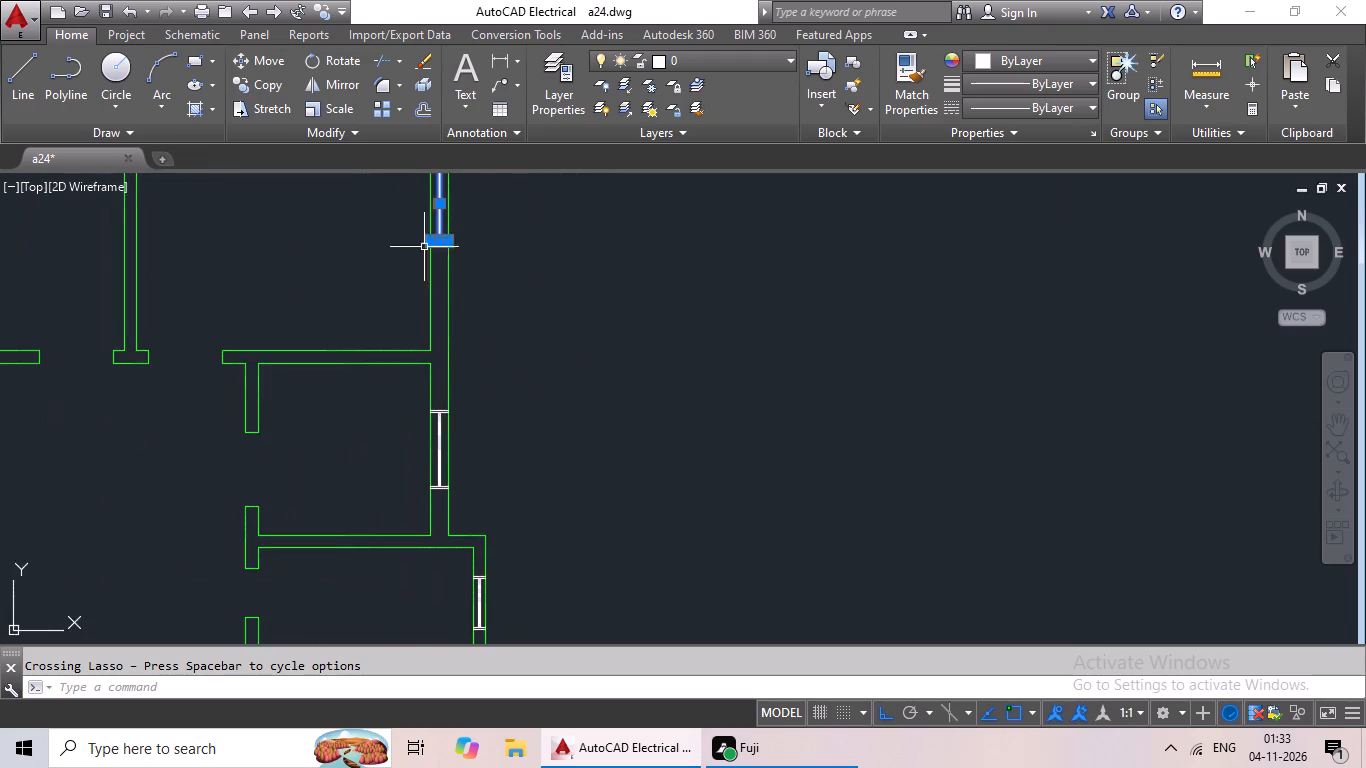
pyautogui.scroll(4, 450, 474)
pyautogui.scroll(3, 376, 549)
pyautogui.moveTo(489, 421); pyautogui.dragTo(285, 452)
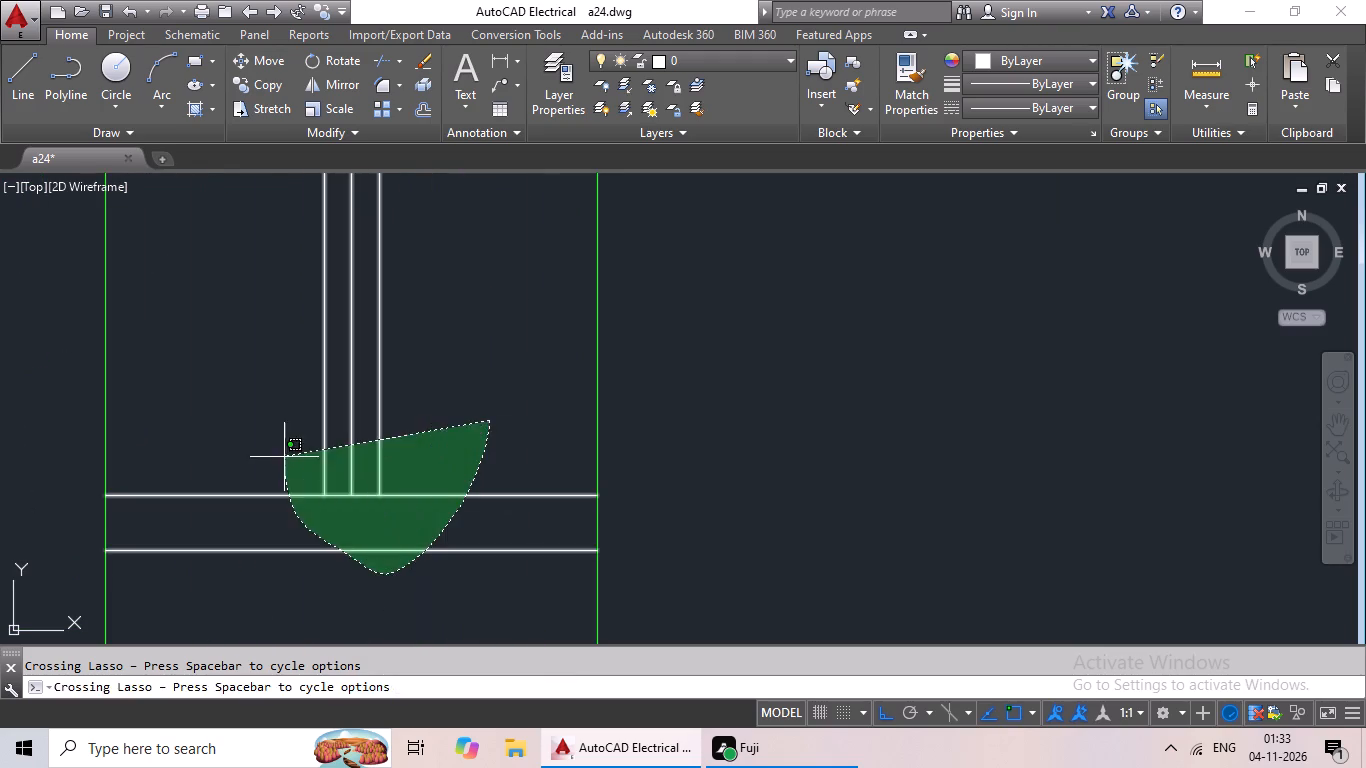
pyautogui.moveTo(285, 452); pyautogui.dragTo(286, 448)
pyautogui.moveTo(310, 408); pyautogui.dragTo(310, 634, button='middle')
pyautogui.scroll(-4, 310, 634)
pyautogui.scroll(3, 370, 307)
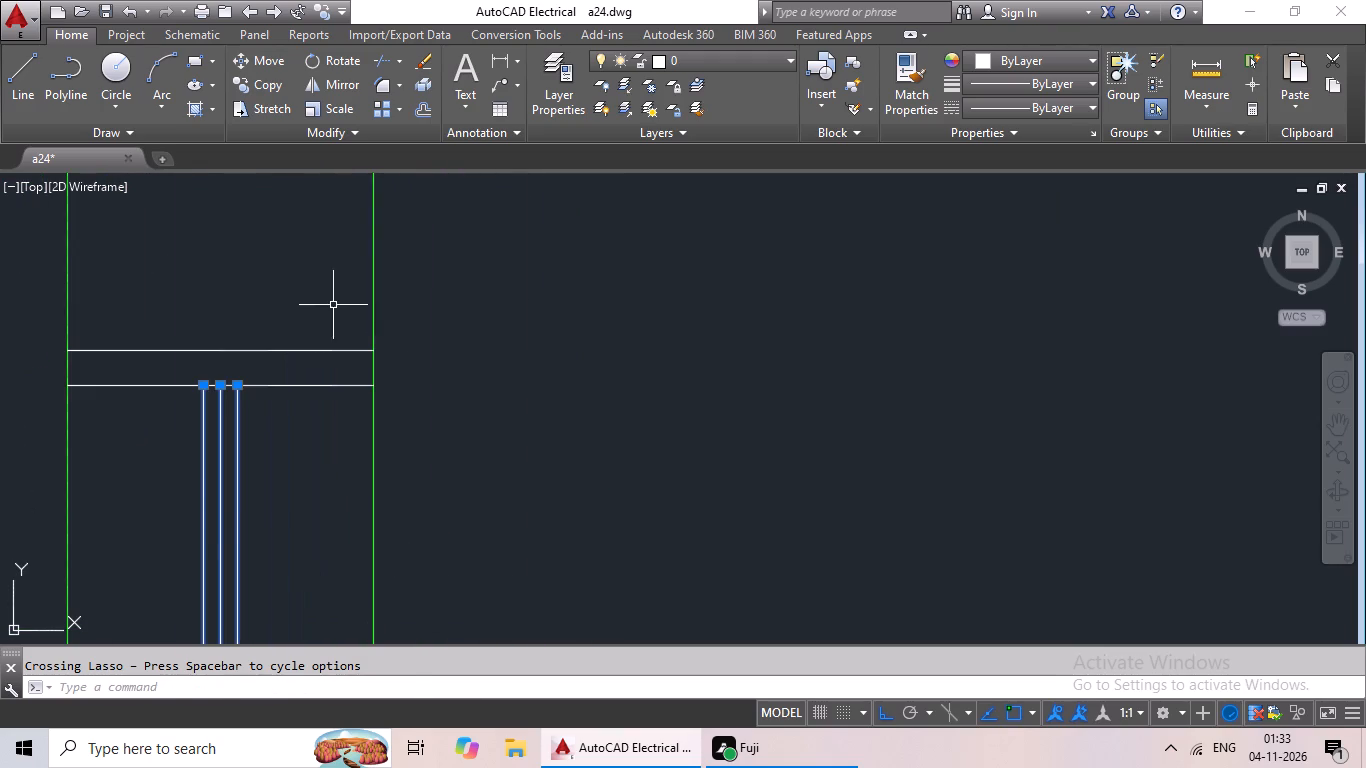
pyautogui.moveTo(333, 305); pyautogui.dragTo(206, 521)
# Add all lines of the right toilet's ventilator in the projecting outer wall to the selection.
pyautogui.scroll(-8, 240, 499)
pyautogui.moveTo(169, 503); pyautogui.dragTo(367, 376, button='middle')
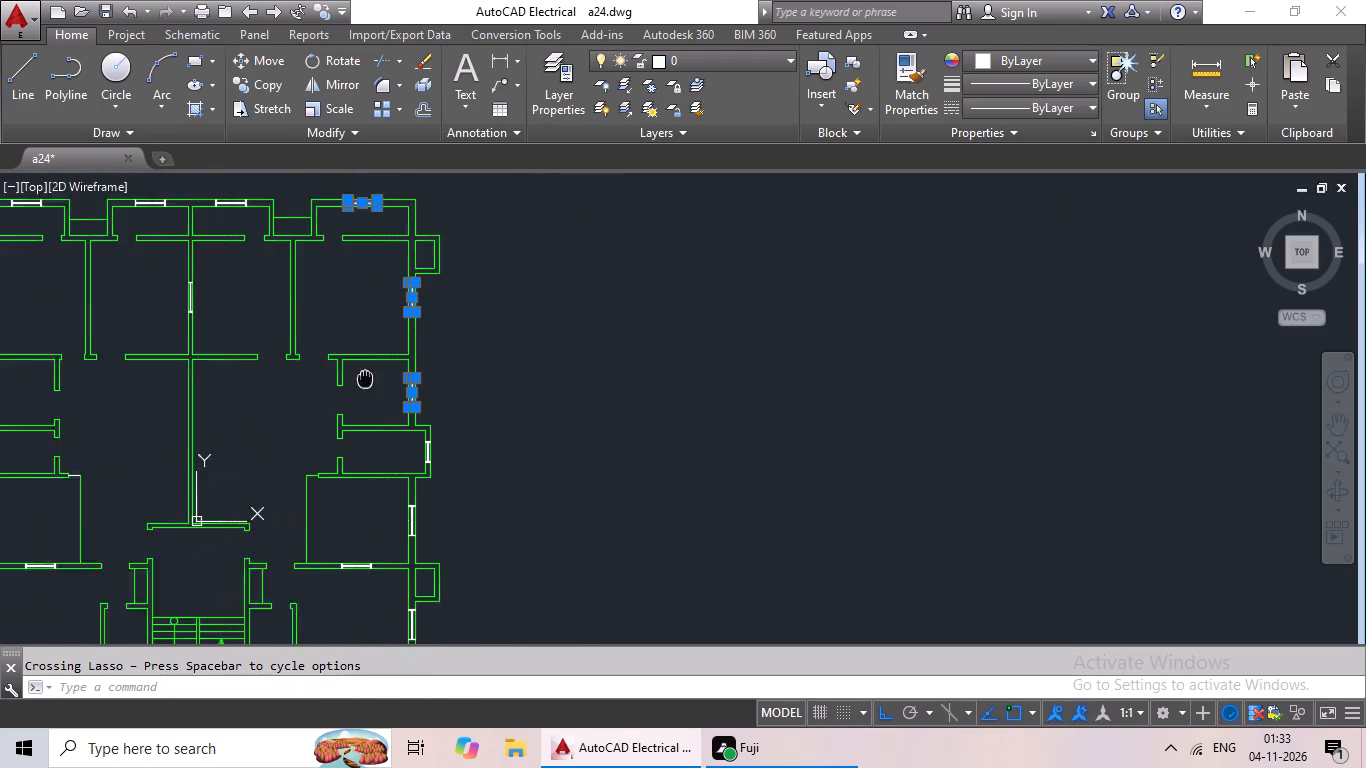
pyautogui.moveTo(367, 376); pyautogui.dragTo(374, 368, button='middle')
pyautogui.scroll(4, 473, 436)
pyautogui.scroll(3, 300, 347)
pyautogui.scroll(-1, 312, 332)
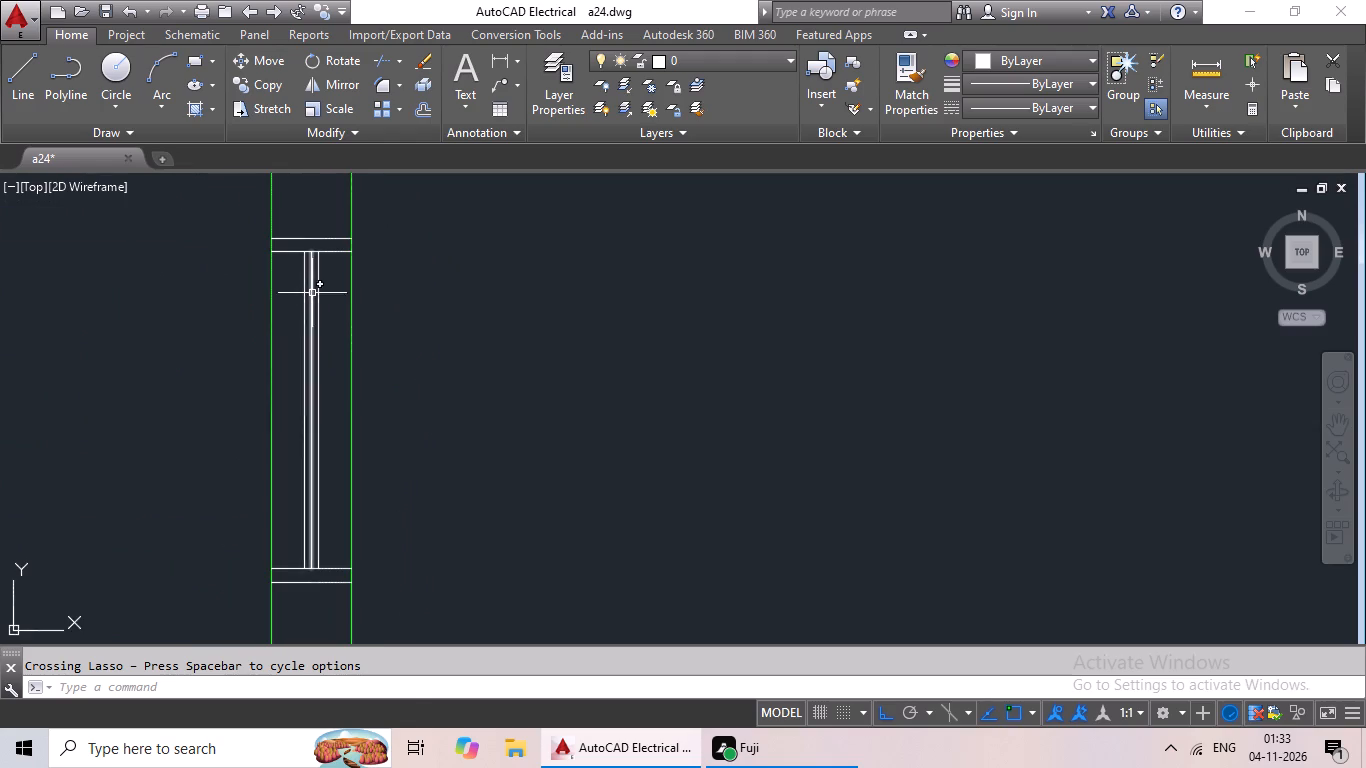
pyautogui.moveTo(323, 209); pyautogui.dragTo(310, 608)
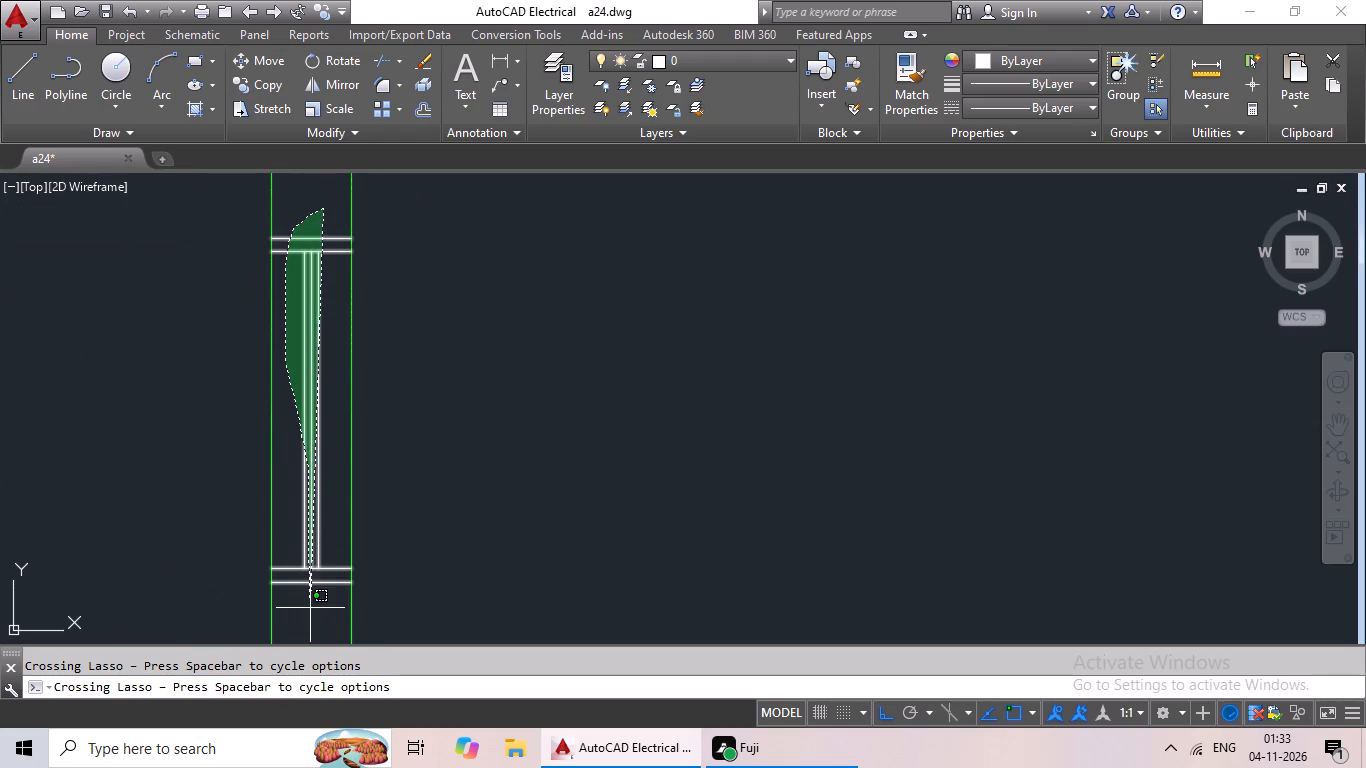
pyautogui.moveTo(310, 608); pyautogui.dragTo(320, 598)
# Add the top wall window just right of the plan's centre line, including both end line pairs, to the selection.
pyautogui.scroll(-3, 330, 570)
pyautogui.scroll(-4, 245, 495)
pyautogui.moveTo(219, 413); pyautogui.dragTo(223, 413, button='middle')
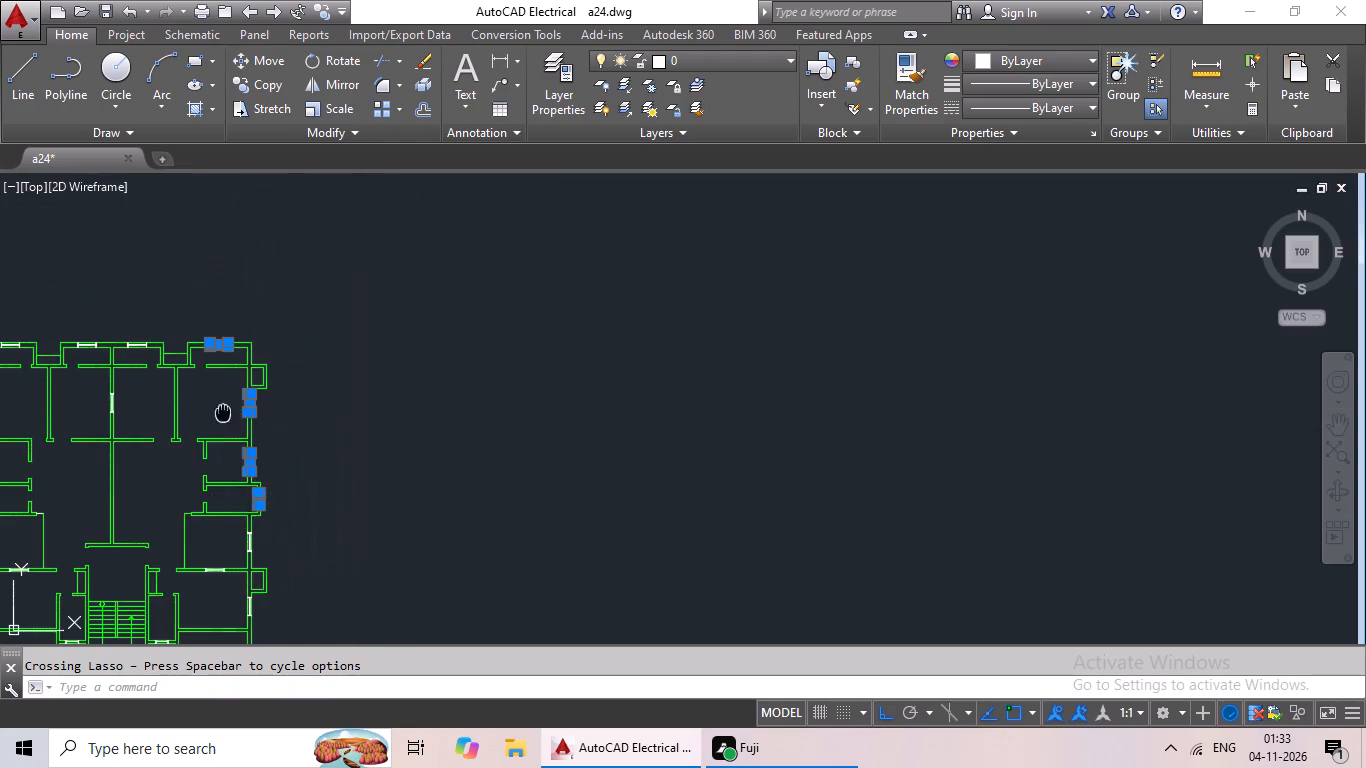
pyautogui.moveTo(223, 413); pyautogui.dragTo(480, 447, button='middle')
pyautogui.scroll(5, 413, 370)
pyautogui.scroll(2, 338, 438)
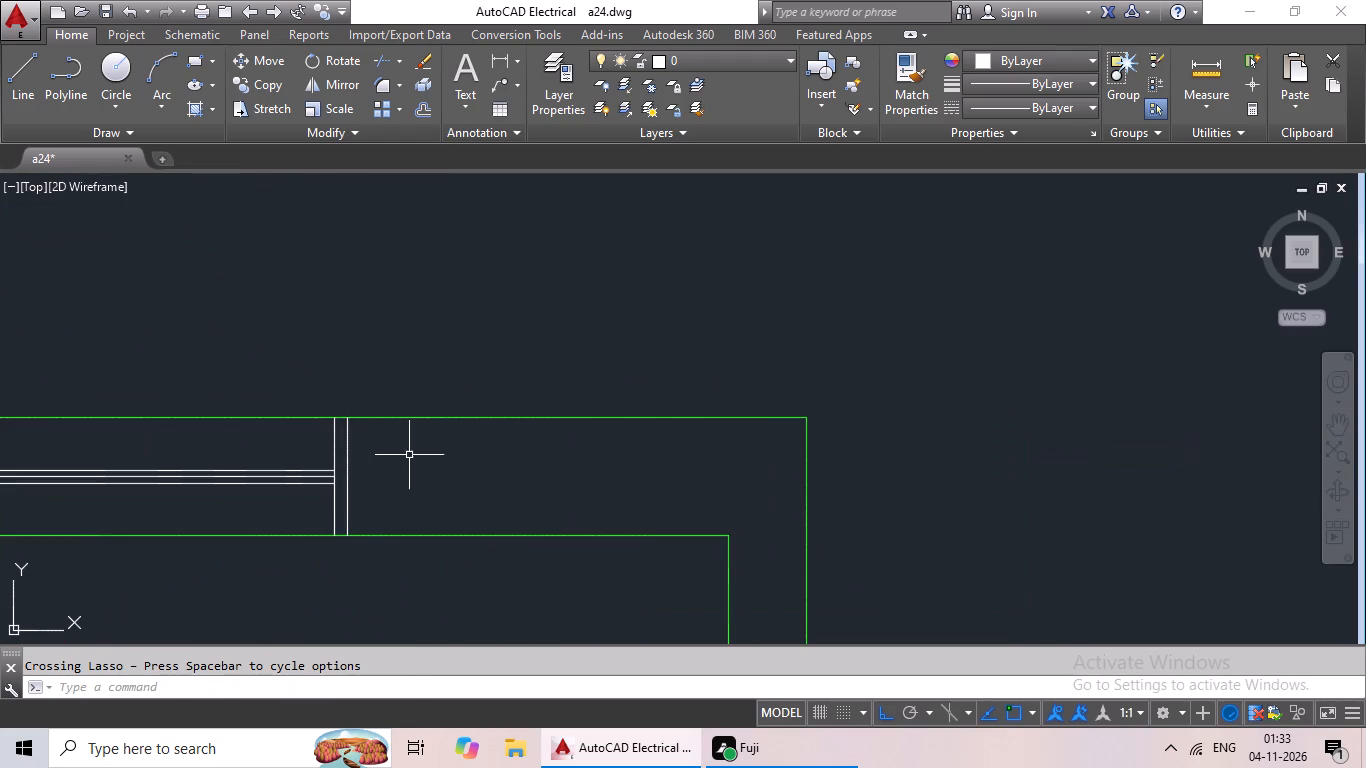
pyautogui.moveTo(412, 455); pyautogui.dragTo(218, 458)
pyautogui.moveTo(231, 455); pyautogui.dragTo(638, 430, button='middle')
pyautogui.moveTo(454, 436); pyautogui.dragTo(199, 448)
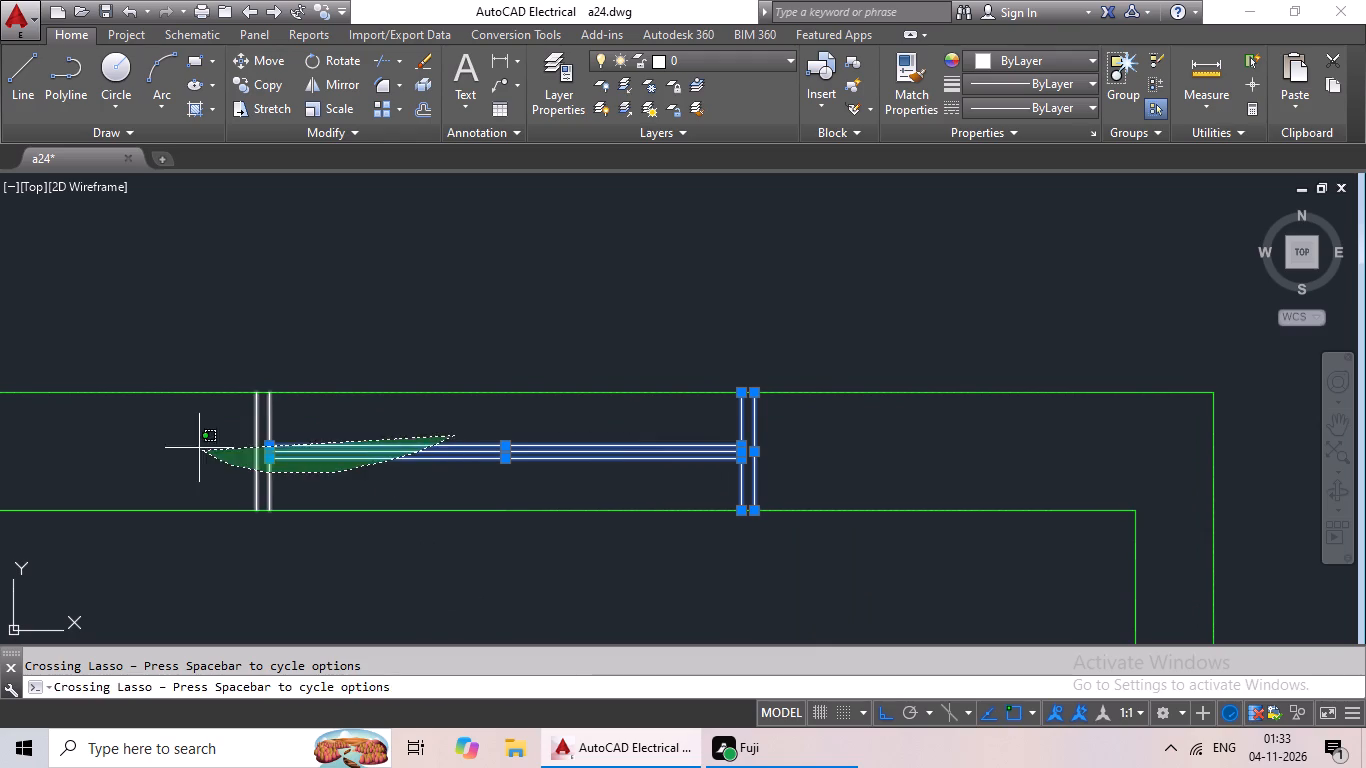
pyautogui.moveTo(199, 448); pyautogui.dragTo(176, 407)
# Add the top wall window just left of the plan's centre line, including both end line pairs, to the selection.
pyautogui.scroll(-3, 351, 477)
pyautogui.moveTo(351, 573); pyautogui.dragTo(737, 477, button='middle')
pyautogui.scroll(5, 510, 372)
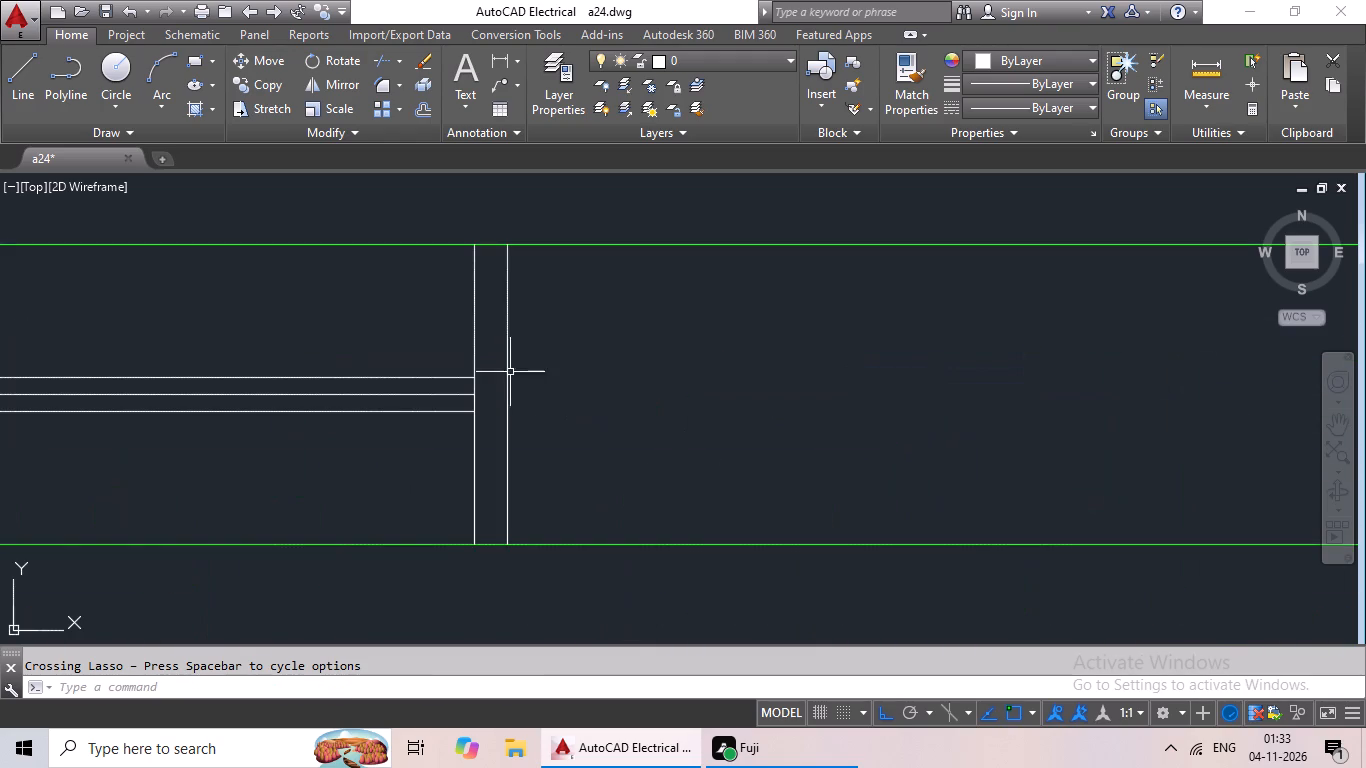
pyautogui.moveTo(661, 351); pyautogui.dragTo(313, 377)
pyautogui.moveTo(365, 367); pyautogui.dragTo(944, 403, button='middle')
pyautogui.moveTo(523, 397); pyautogui.dragTo(705, 417, button='middle')
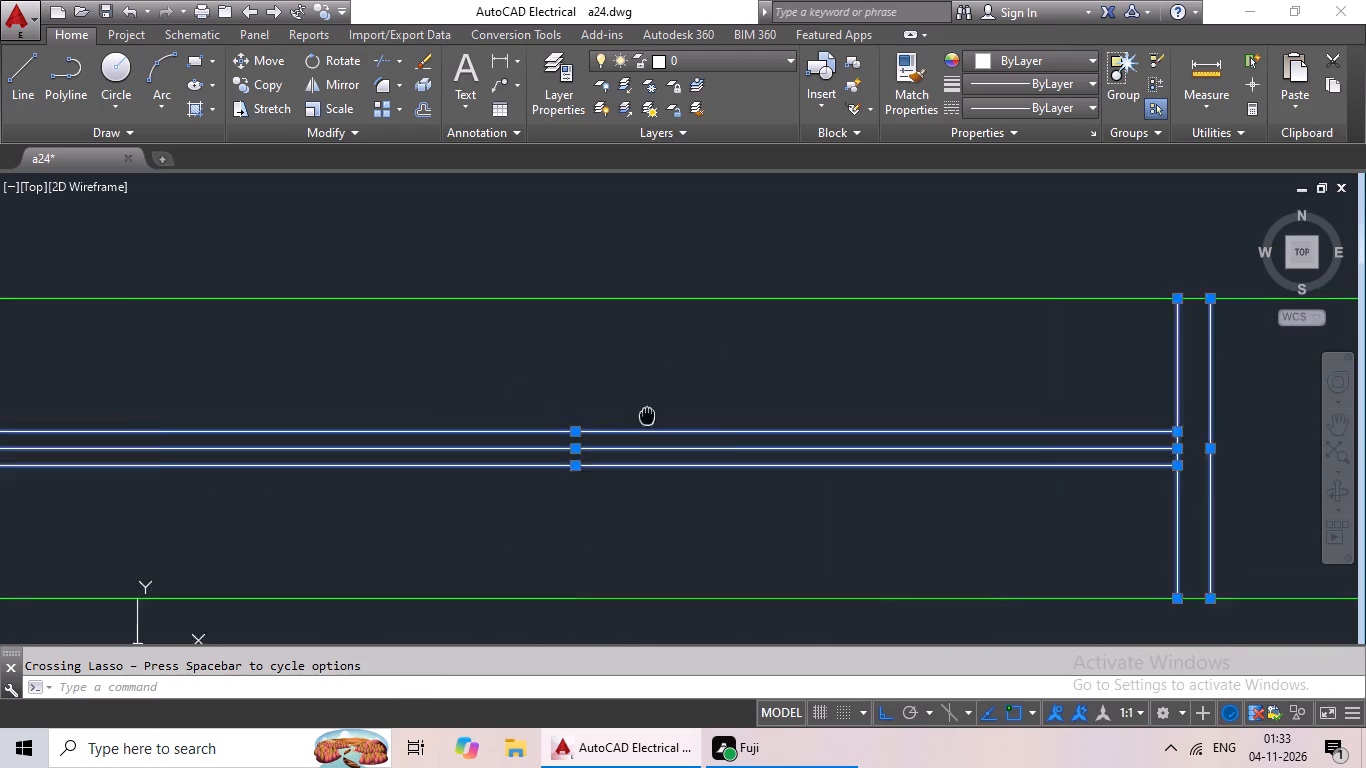
pyautogui.moveTo(705, 417); pyautogui.dragTo(926, 417, button='middle')
pyautogui.moveTo(595, 380); pyautogui.dragTo(161, 390)
# Add all lines of the upper left verandah's window in the top outer wall to the selection.
pyautogui.scroll(-5, 363, 408)
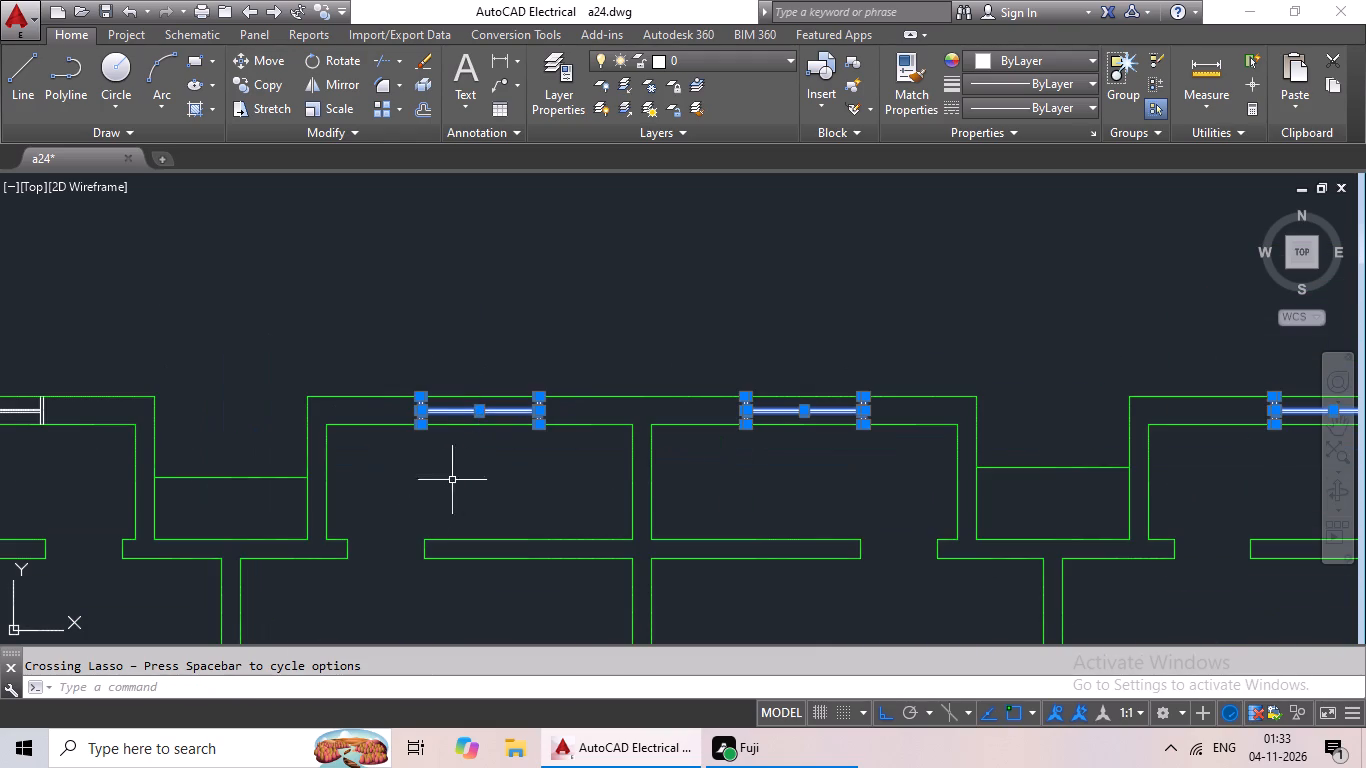
pyautogui.scroll(2, 114, 466)
pyautogui.moveTo(112, 465); pyautogui.dragTo(893, 414, button='middle')
pyautogui.scroll(3, 726, 250)
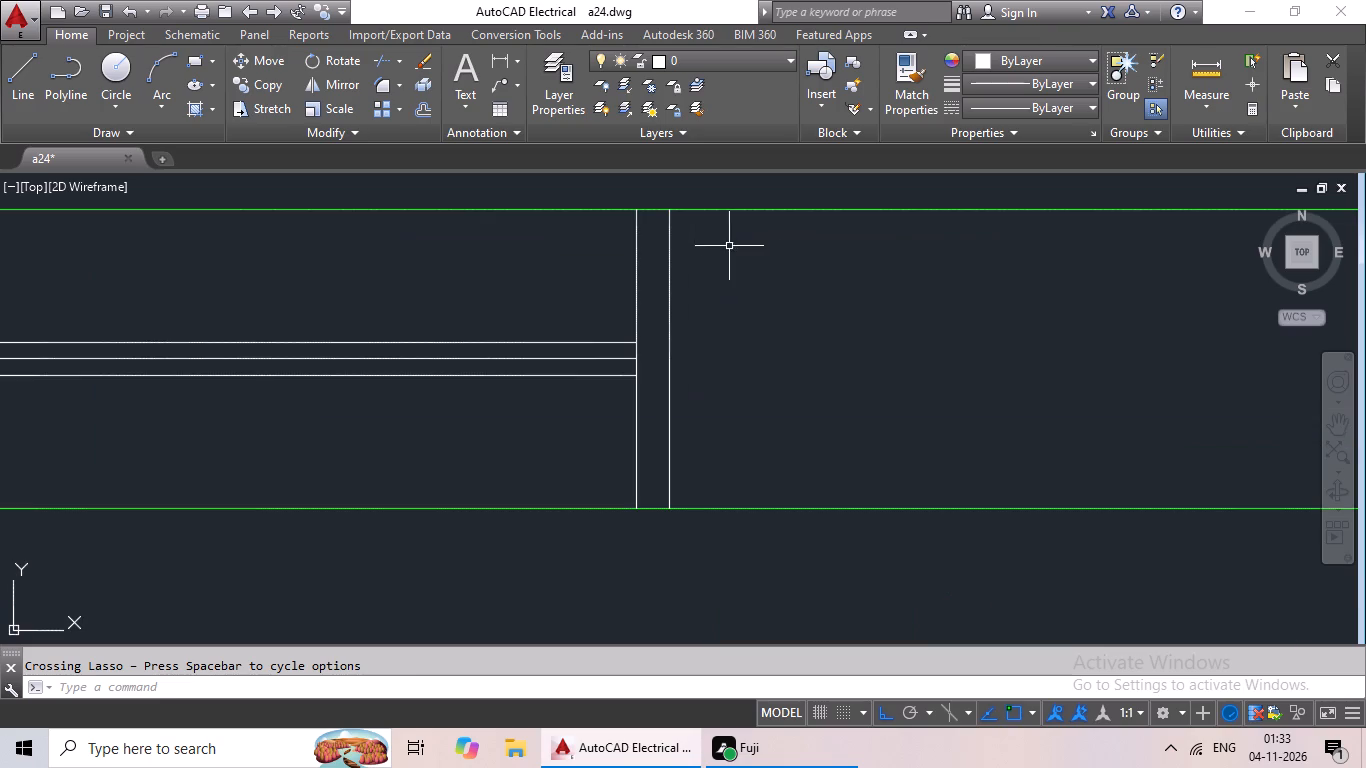
pyautogui.moveTo(792, 275); pyautogui.dragTo(304, 354)
pyautogui.moveTo(312, 337); pyautogui.dragTo(1052, 355, button='middle')
pyautogui.moveTo(359, 329); pyautogui.dragTo(167, 373)
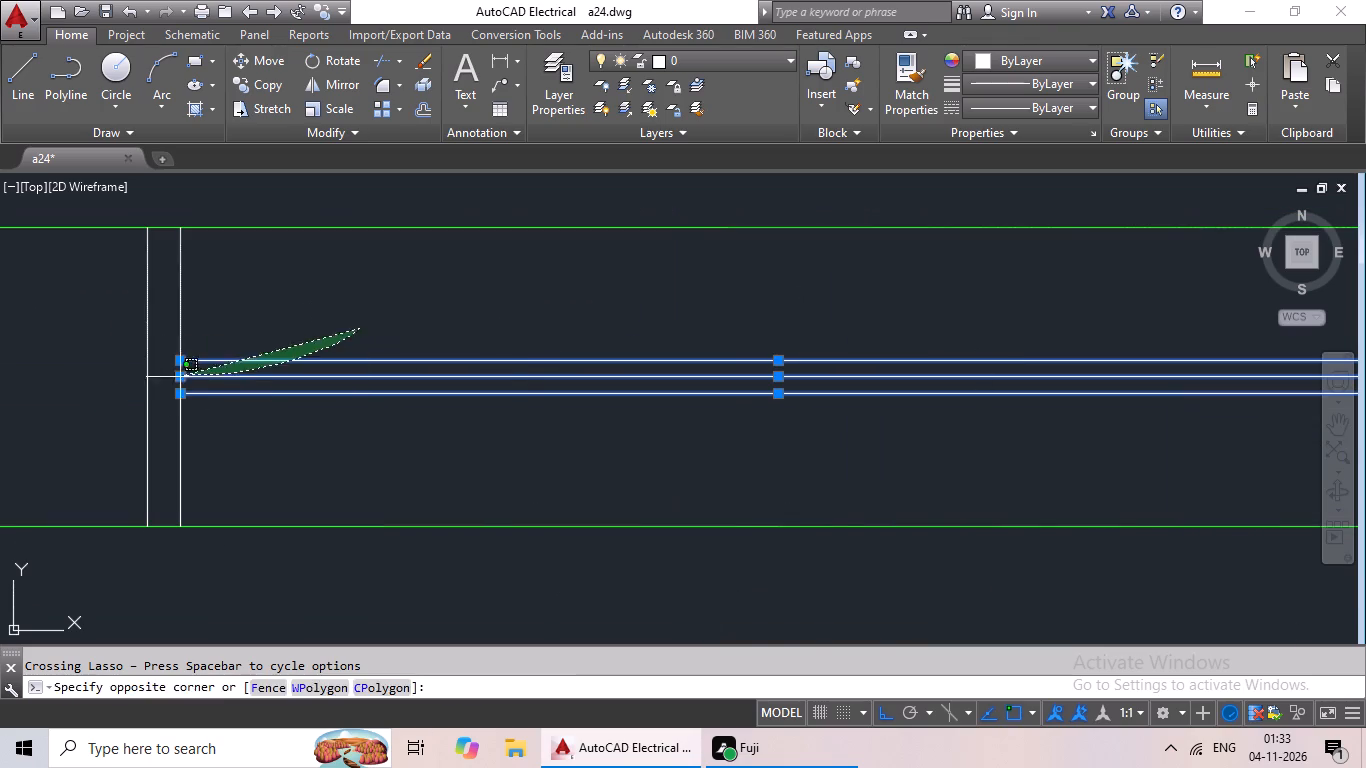
pyautogui.moveTo(167, 373); pyautogui.dragTo(89, 307)
# Add the upper left bedroom's window in the left outer wall, including its end lines, to the selection.
pyautogui.scroll(-4, 406, 306)
pyautogui.scroll(-1, 400, 435)
pyautogui.moveTo(479, 397); pyautogui.dragTo(590, 259, button='middle')
pyautogui.moveTo(510, 511); pyautogui.dragTo(637, 264, button='middle')
pyautogui.scroll(4, 534, 441)
pyautogui.moveTo(446, 216); pyautogui.dragTo(372, 349)
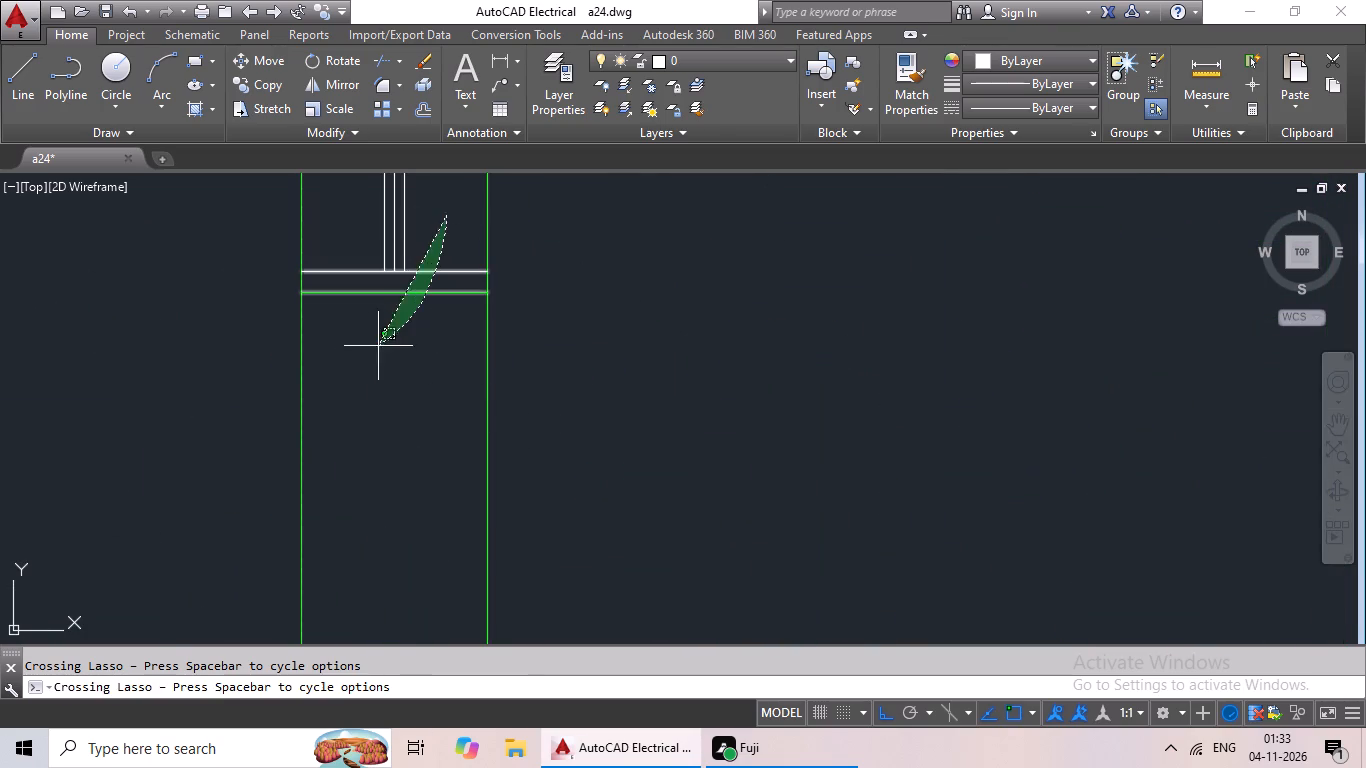
pyautogui.moveTo(372, 349); pyautogui.dragTo(369, 251)
pyautogui.moveTo(383, 255); pyautogui.dragTo(389, 723, button='middle')
pyautogui.scroll(-2, 423, 430)
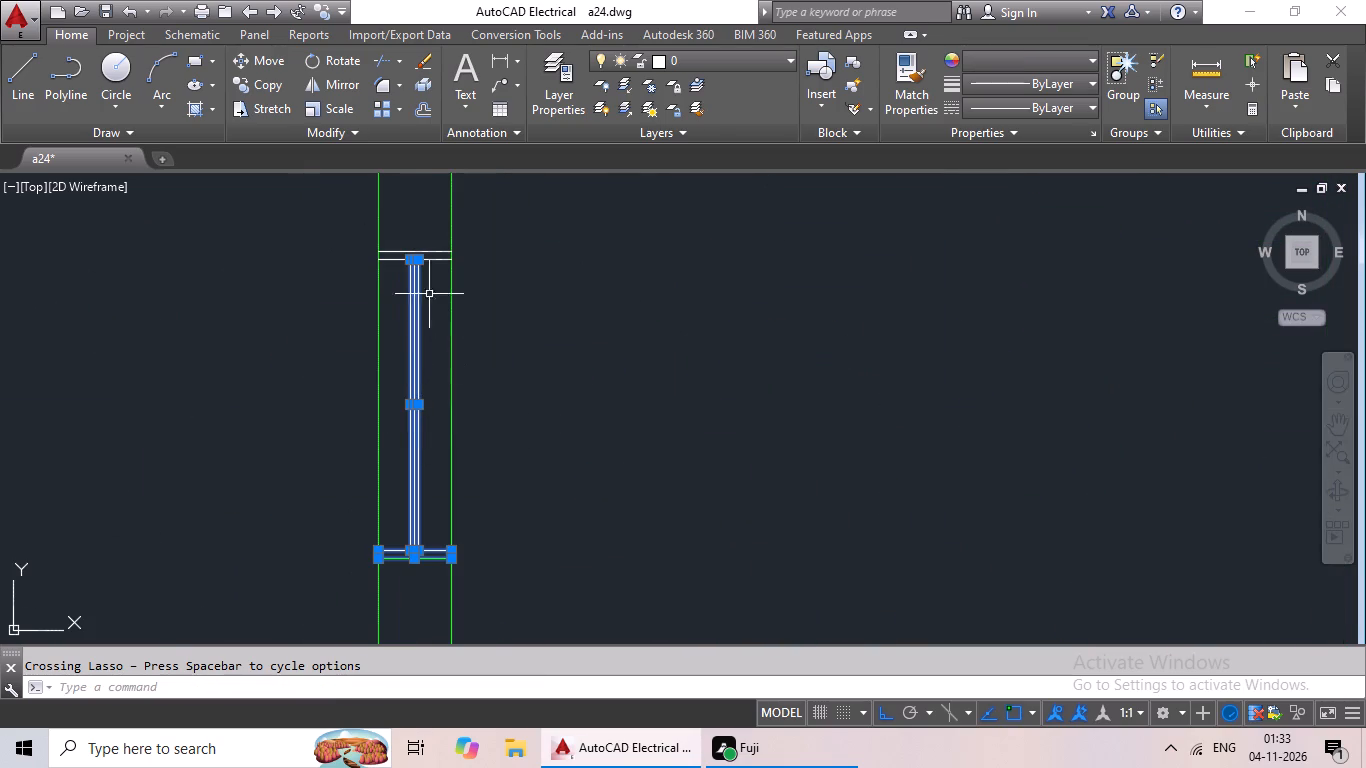
pyautogui.scroll(3, 429, 250)
pyautogui.moveTo(465, 222); pyautogui.dragTo(373, 356)
# Add all lines of the window in the central wall between the two middle bedrooms to the selection.
pyautogui.scroll(-4, 443, 345)
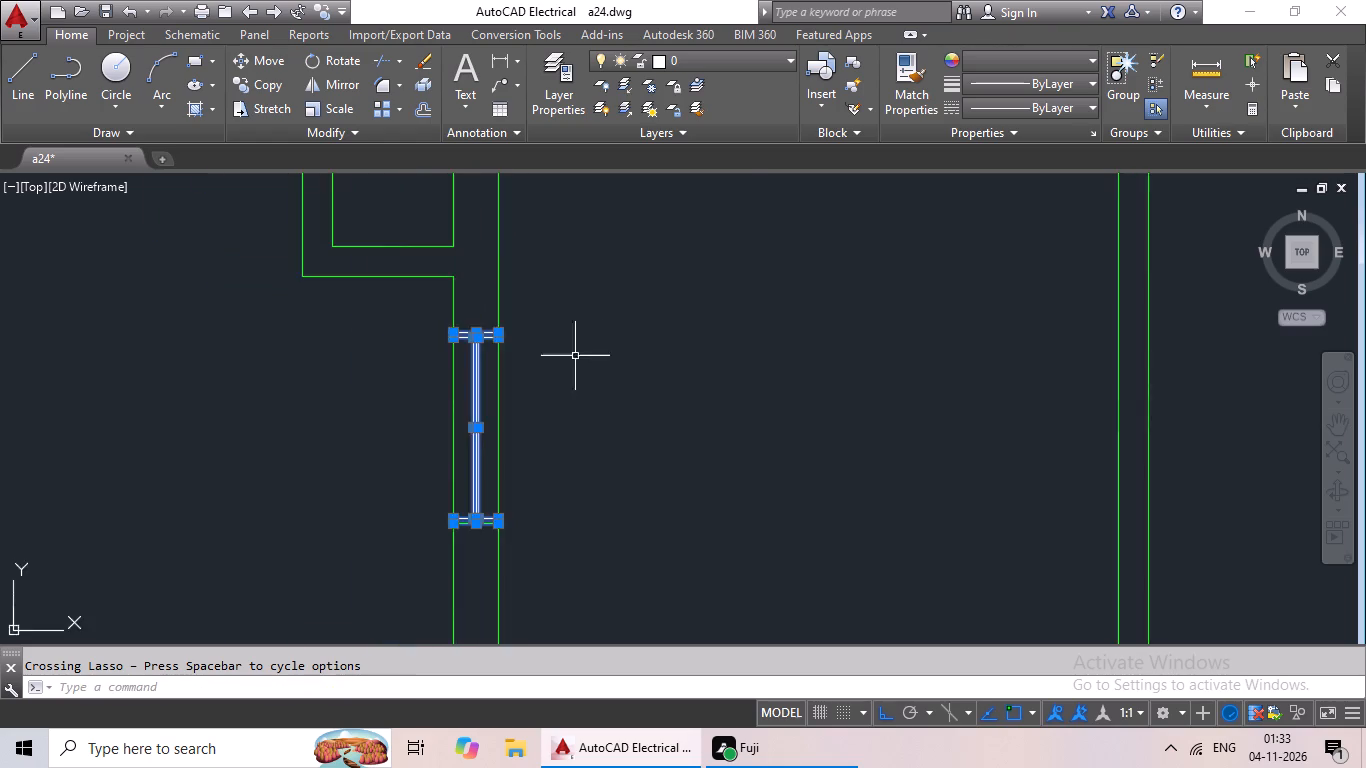
pyautogui.scroll(-2, 578, 356)
pyautogui.moveTo(683, 436); pyautogui.dragTo(607, 363, button='middle')
pyautogui.scroll(3, 1015, 363)
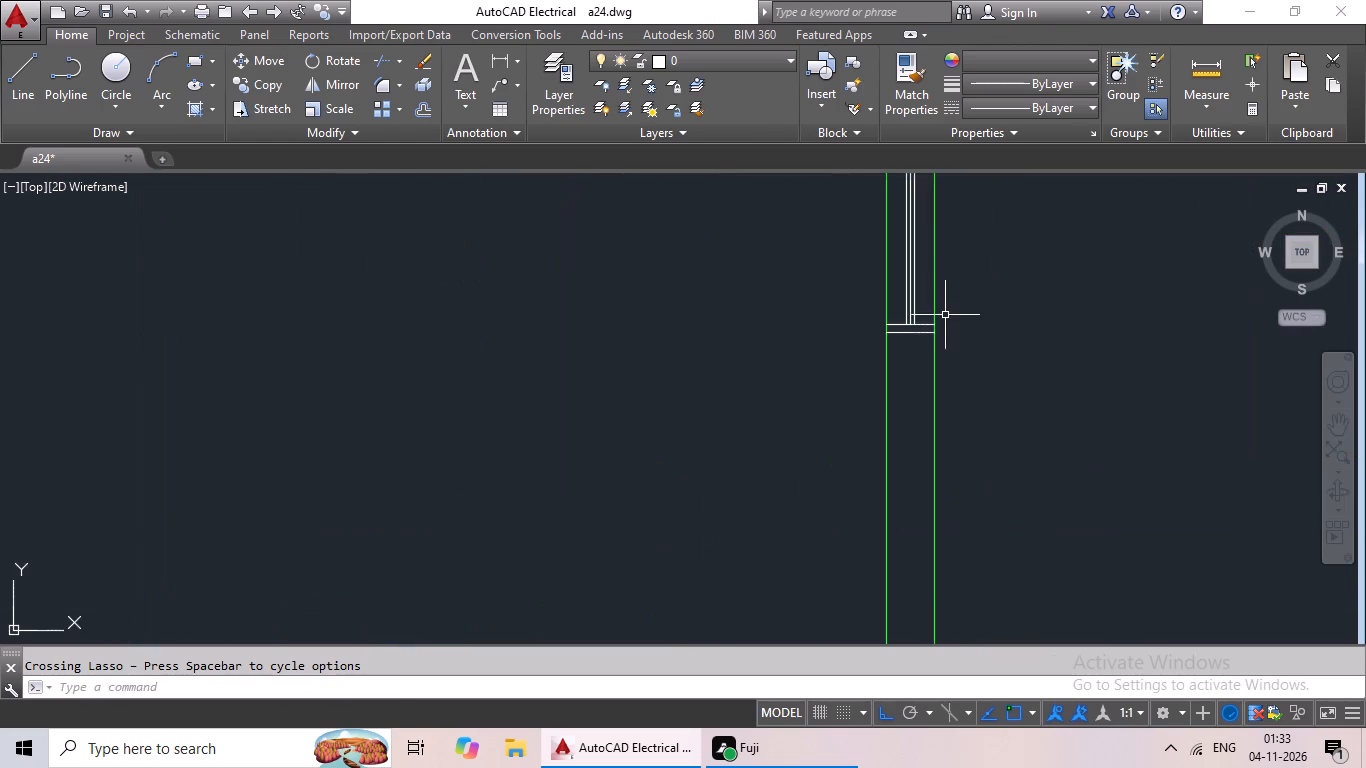
pyautogui.scroll(5, 942, 315)
pyautogui.moveTo(726, 310); pyautogui.dragTo(536, 345)
pyautogui.scroll(-1, 589, 324)
pyautogui.moveTo(590, 325); pyautogui.dragTo(593, 693, button='middle')
pyautogui.scroll(-2, 593, 693)
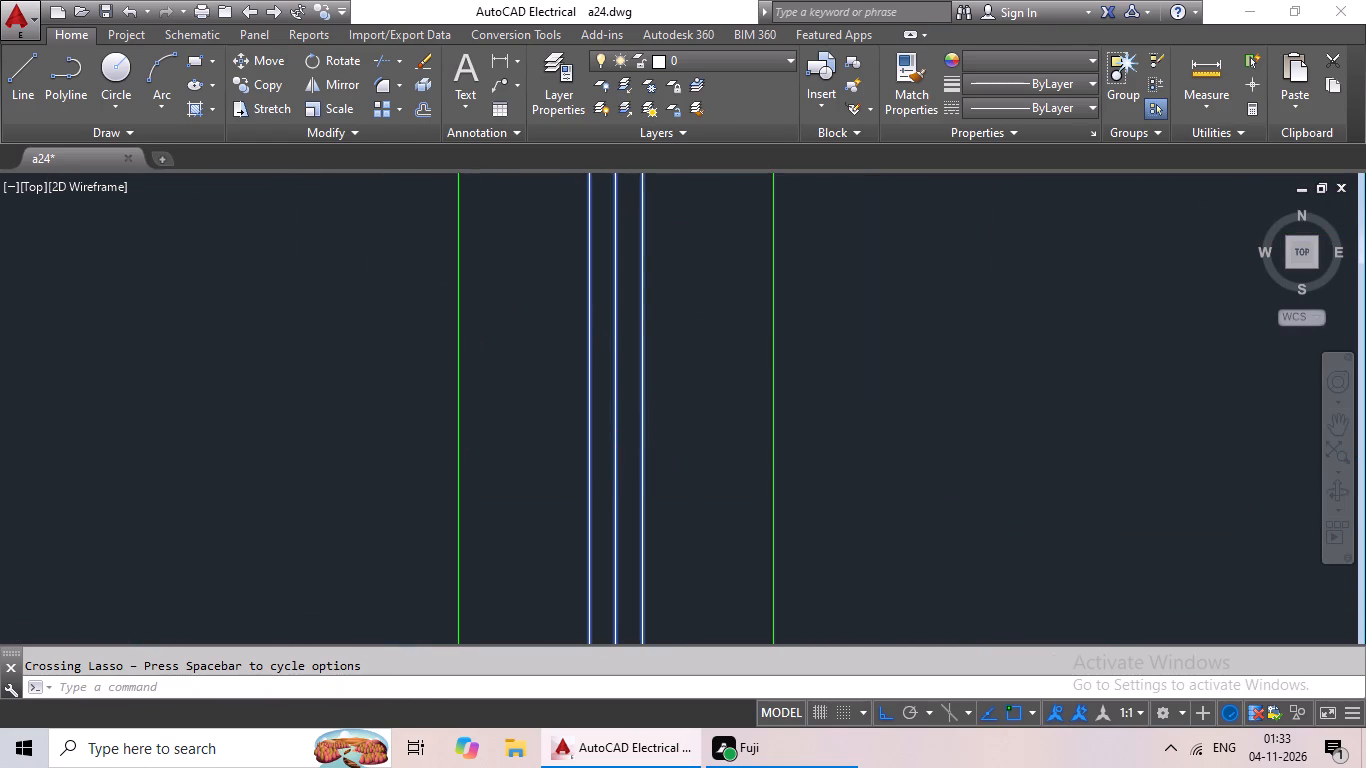
pyautogui.scroll(-3, 665, 409)
pyautogui.moveTo(679, 399); pyautogui.dragTo(625, 752, button='middle')
pyautogui.scroll(4, 621, 354)
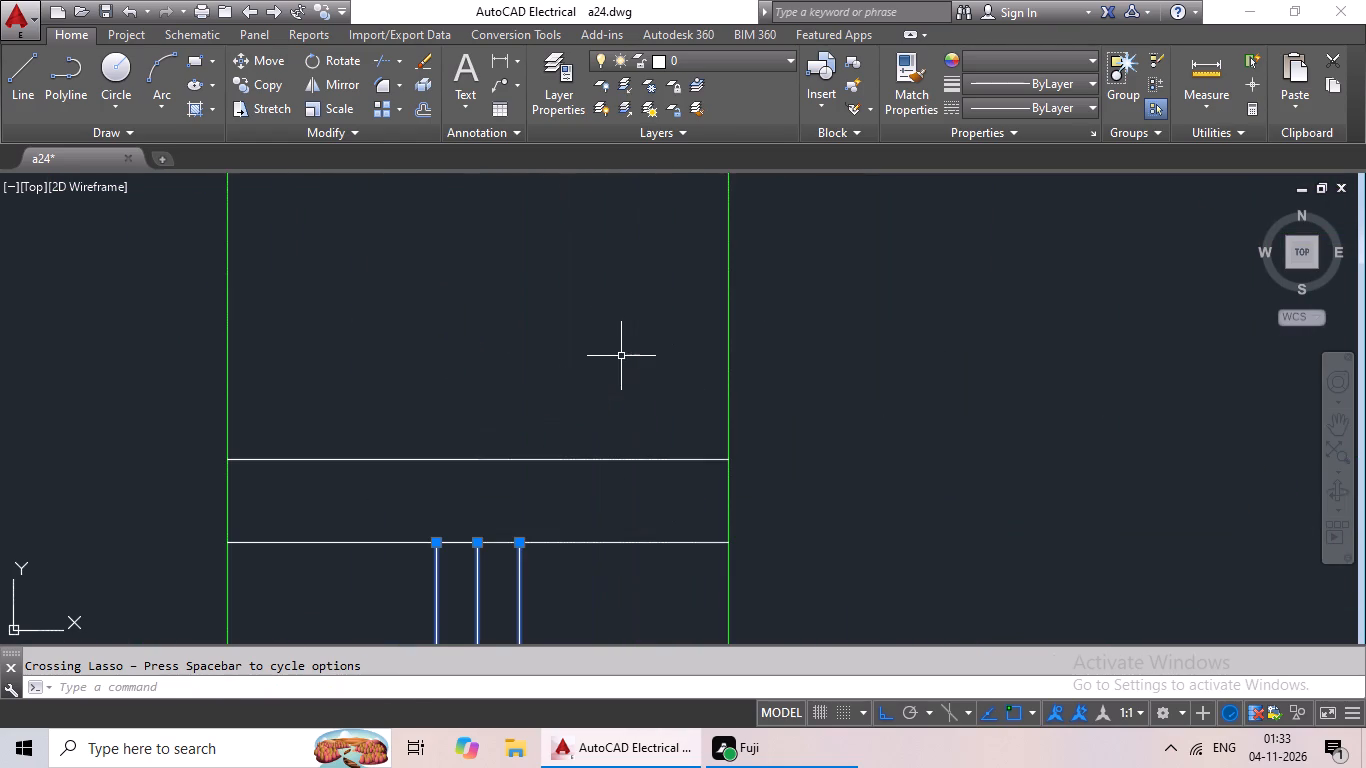
pyautogui.moveTo(634, 355); pyautogui.dragTo(485, 636)
# Add all lines of the right living area's window in the right outer wall to the selection.
pyautogui.scroll(-5, 655, 501)
pyautogui.scroll(-3, 808, 515)
pyautogui.scroll(-2, 1006, 483)
pyautogui.moveTo(1026, 489); pyautogui.dragTo(709, 397, button='middle')
pyautogui.moveTo(795, 432); pyautogui.dragTo(906, 286, button='middle')
pyautogui.scroll(1, 930, 467)
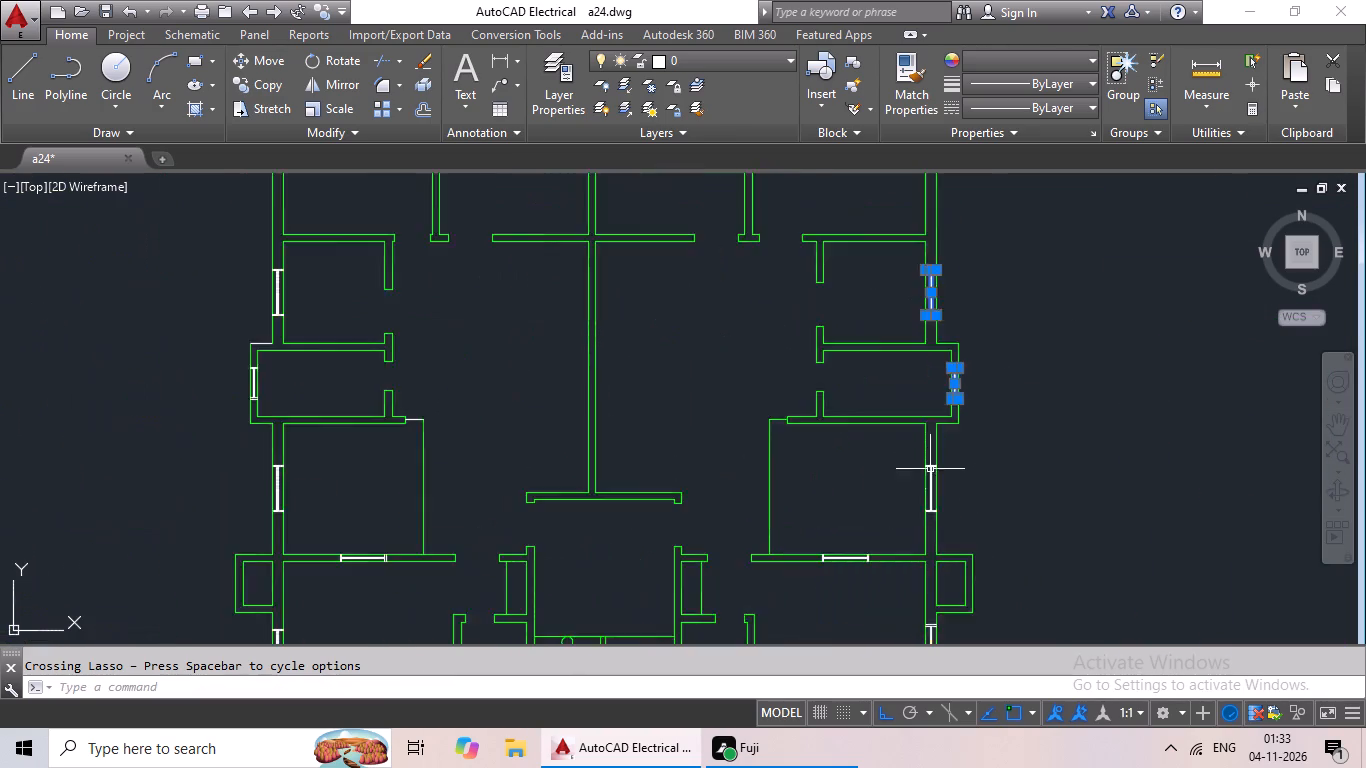
pyautogui.scroll(4, 930, 470)
pyautogui.scroll(3, 923, 311)
pyautogui.moveTo(960, 317); pyautogui.dragTo(867, 422)
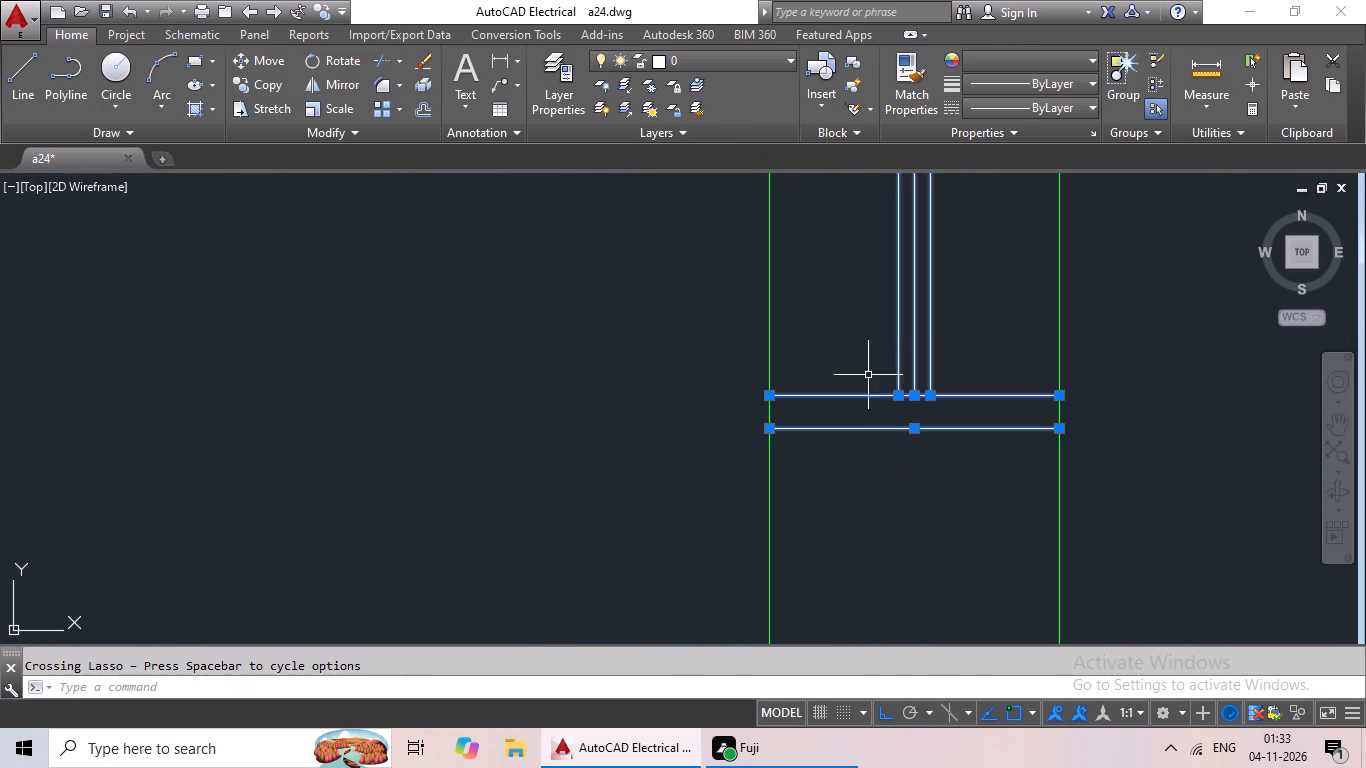
pyautogui.moveTo(873, 326); pyautogui.dragTo(814, 707, button='middle')
pyautogui.scroll(-3, 814, 712)
pyautogui.moveTo(886, 534); pyautogui.dragTo(824, 767, button='middle')
pyautogui.scroll(-3, 817, 441)
pyautogui.scroll(5, 847, 288)
pyautogui.moveTo(801, 330); pyautogui.dragTo(639, 545)
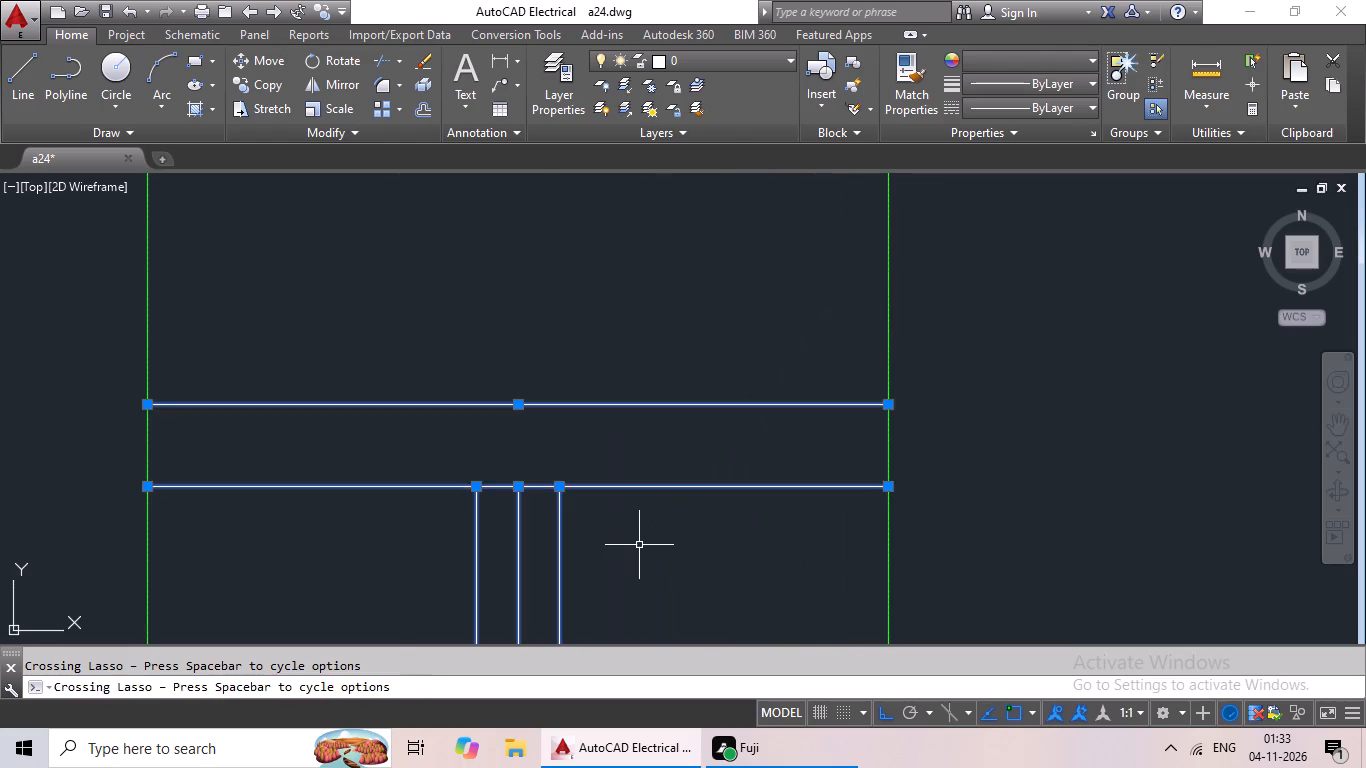
# Add the left kitchen's window in the left outer wall, including both pairs of end lines, to the selection.
pyautogui.scroll(-6, 638, 549)
pyautogui.moveTo(693, 538); pyautogui.dragTo(754, 392, button='middle')
pyautogui.scroll(-4, 862, 325)
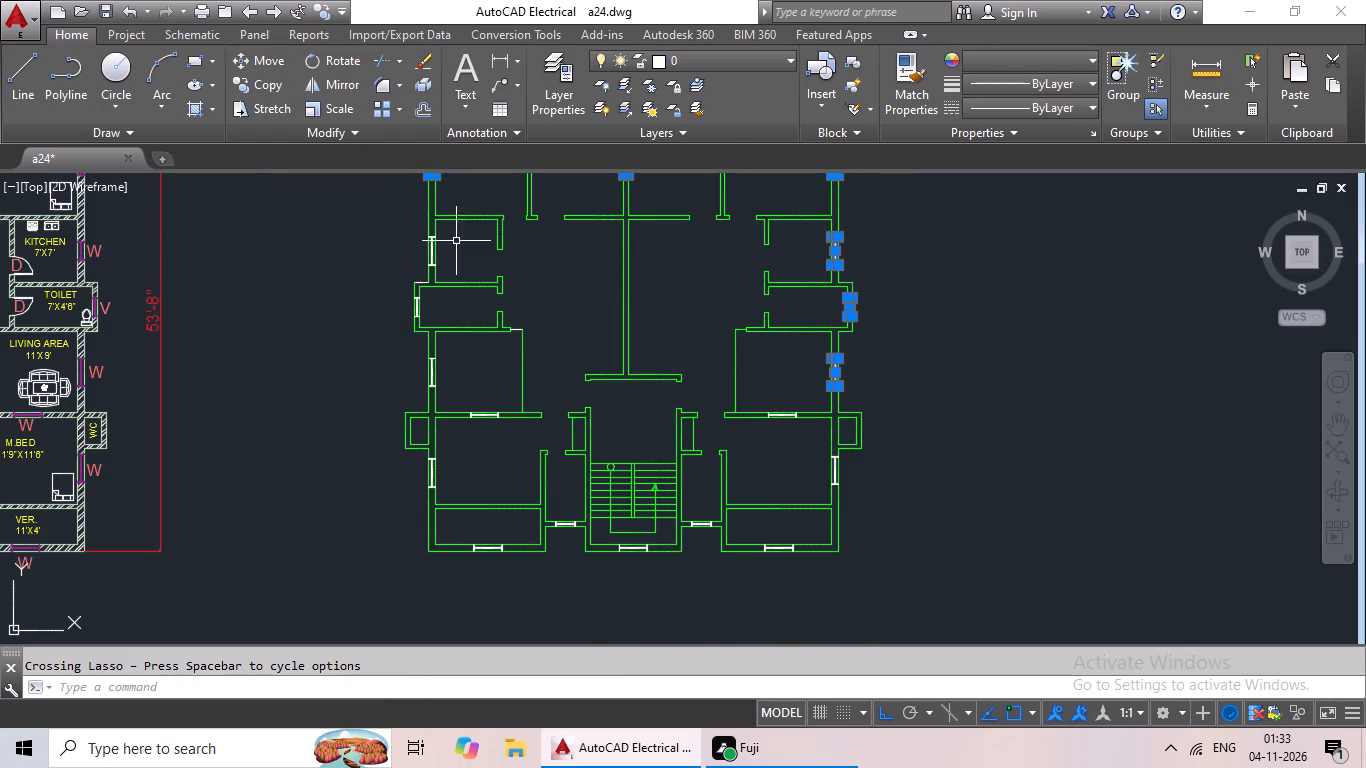
pyautogui.scroll(3, 469, 206)
pyautogui.scroll(3, 330, 335)
pyautogui.scroll(-1, 251, 319)
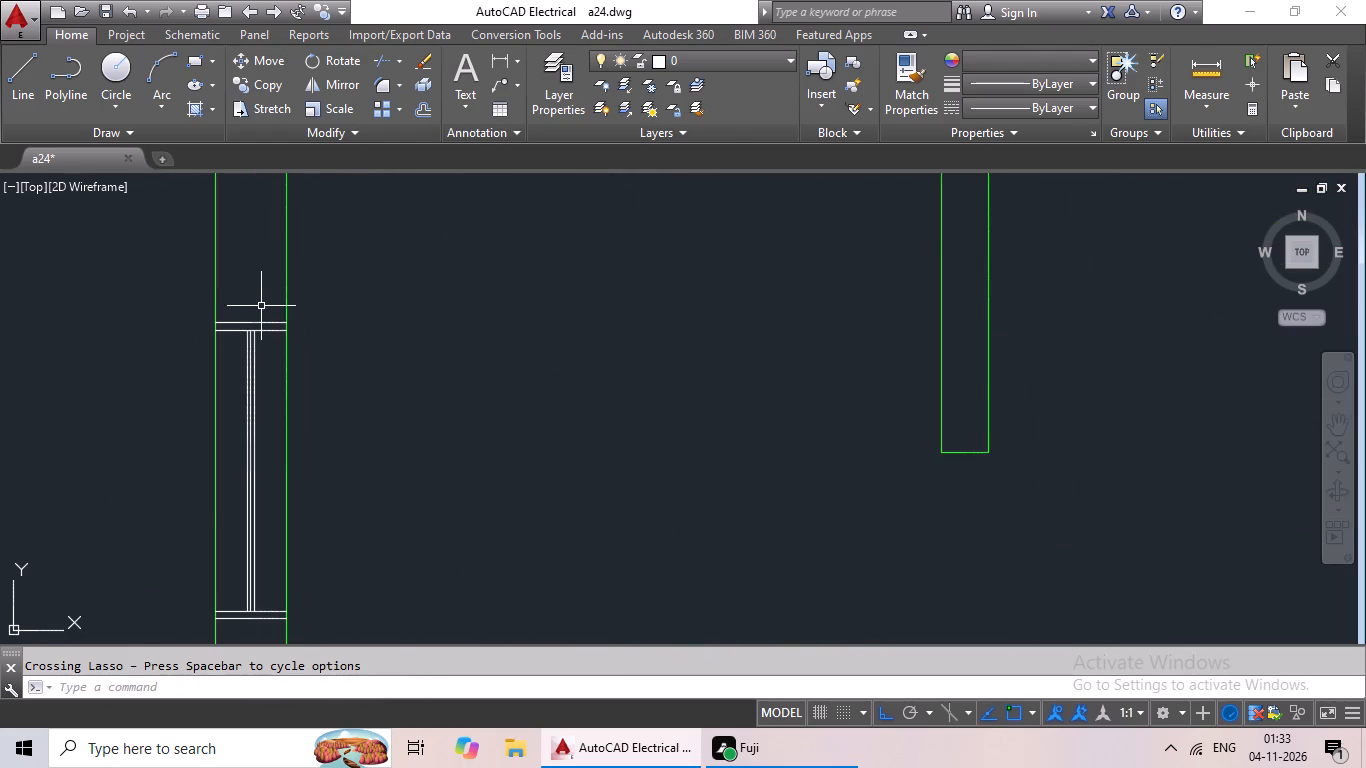
pyautogui.scroll(-1, 265, 302)
pyautogui.moveTo(270, 289); pyautogui.dragTo(298, 179, button='middle')
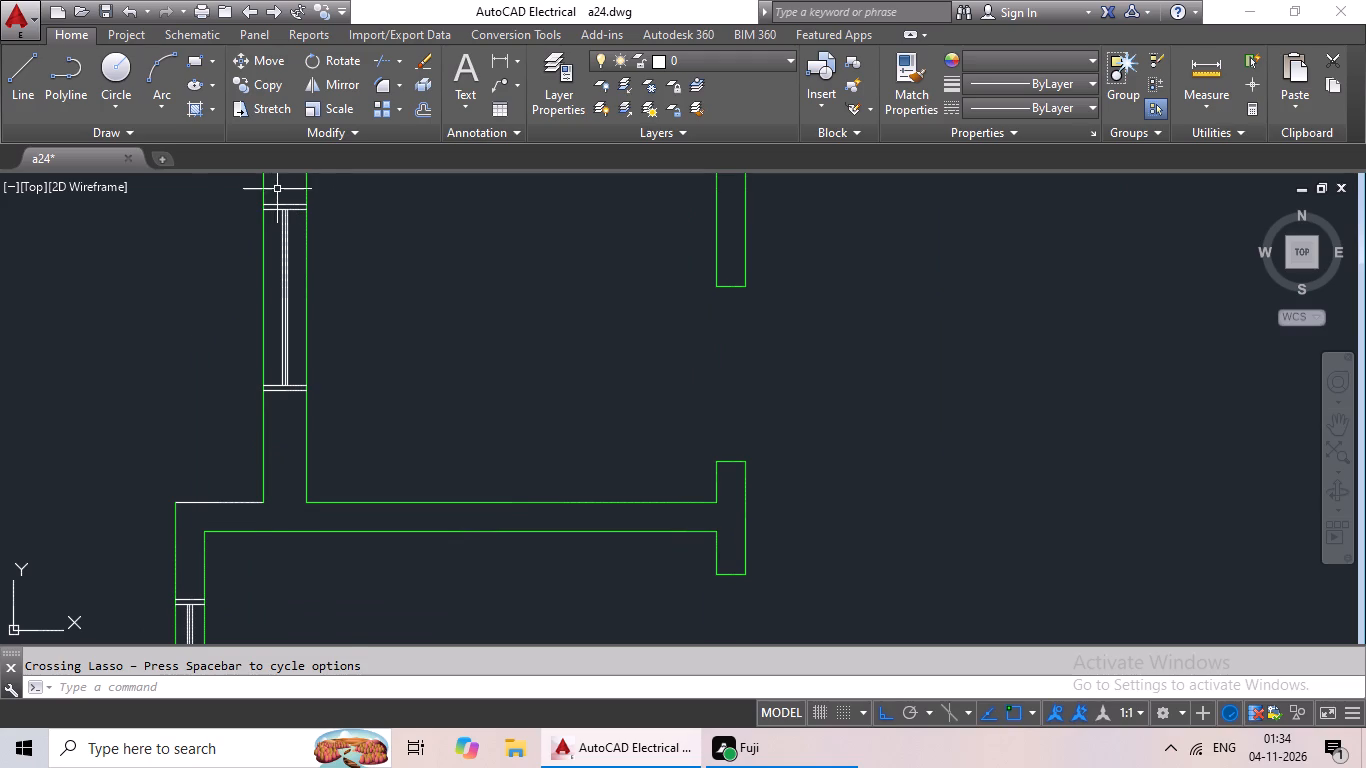
pyautogui.scroll(2, 277, 189)
pyautogui.moveTo(304, 184); pyautogui.dragTo(312, 440)
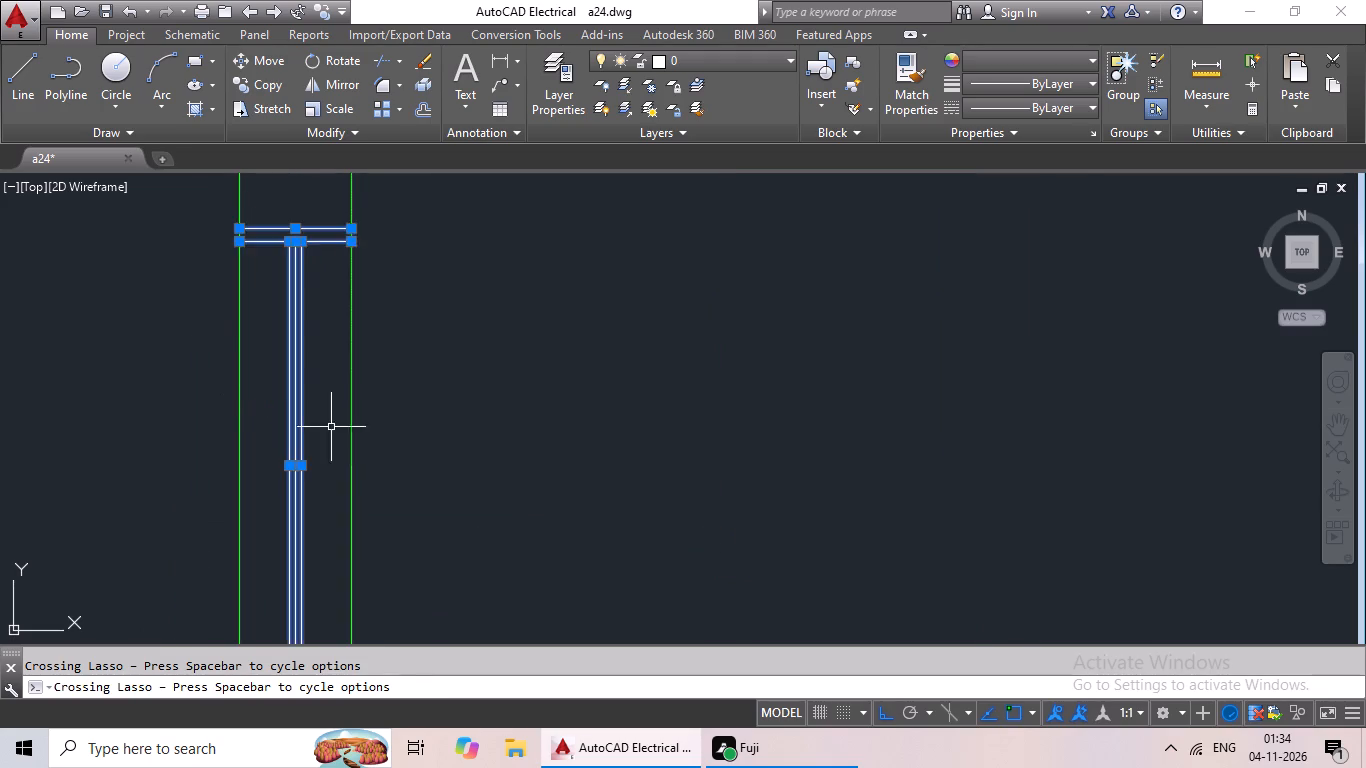
pyautogui.scroll(-1, 435, 400)
pyautogui.moveTo(458, 212); pyautogui.dragTo(455, 230, button='middle')
pyautogui.moveTo(466, 362); pyautogui.dragTo(488, 161, button='middle')
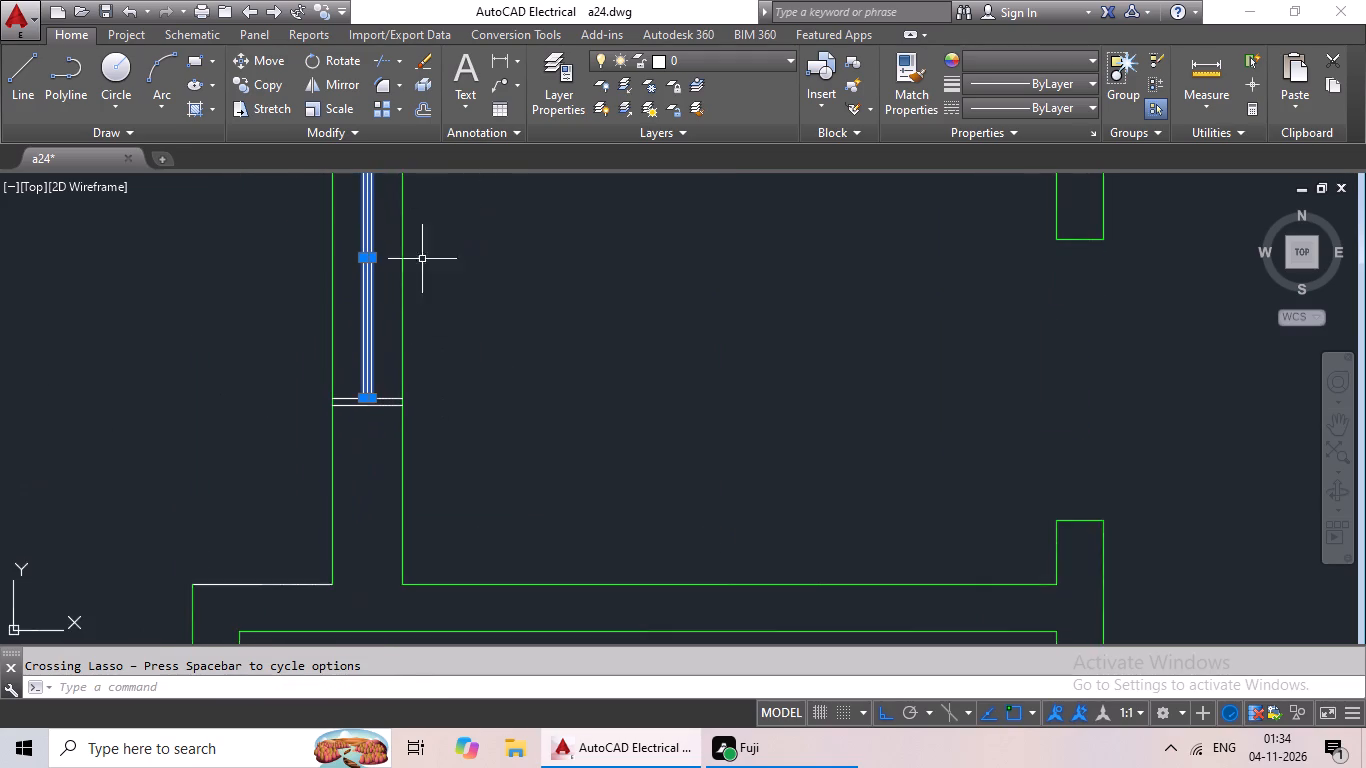
pyautogui.scroll(3, 386, 383)
pyautogui.moveTo(404, 359); pyautogui.dragTo(309, 556)
pyautogui.moveTo(310, 548); pyautogui.dragTo(319, 530)
# Add all lines of the left toilet's ventilator in the left outer wall to the selection.
pyautogui.scroll(-5, 517, 409)
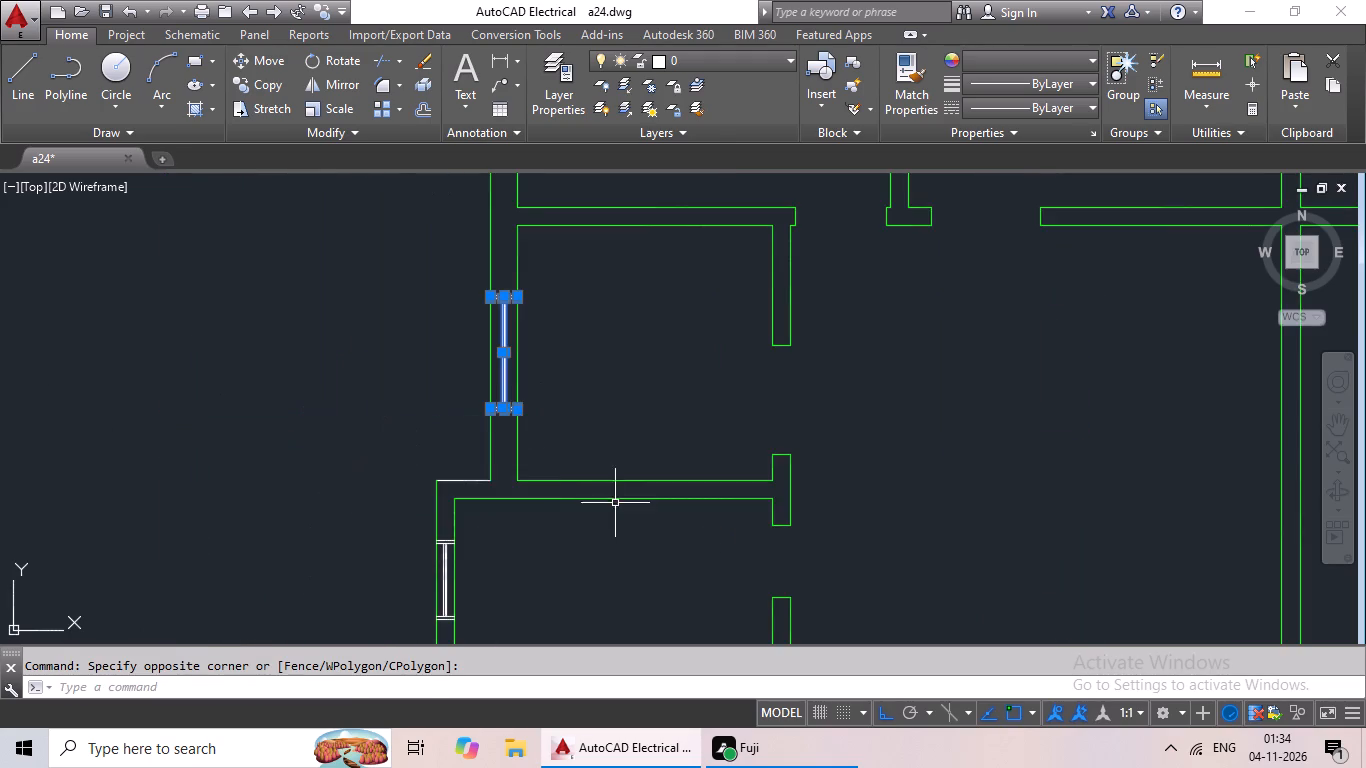
pyautogui.moveTo(615, 501); pyautogui.dragTo(619, 273, button='middle')
pyautogui.scroll(5, 425, 387)
pyautogui.scroll(2, 677, 414)
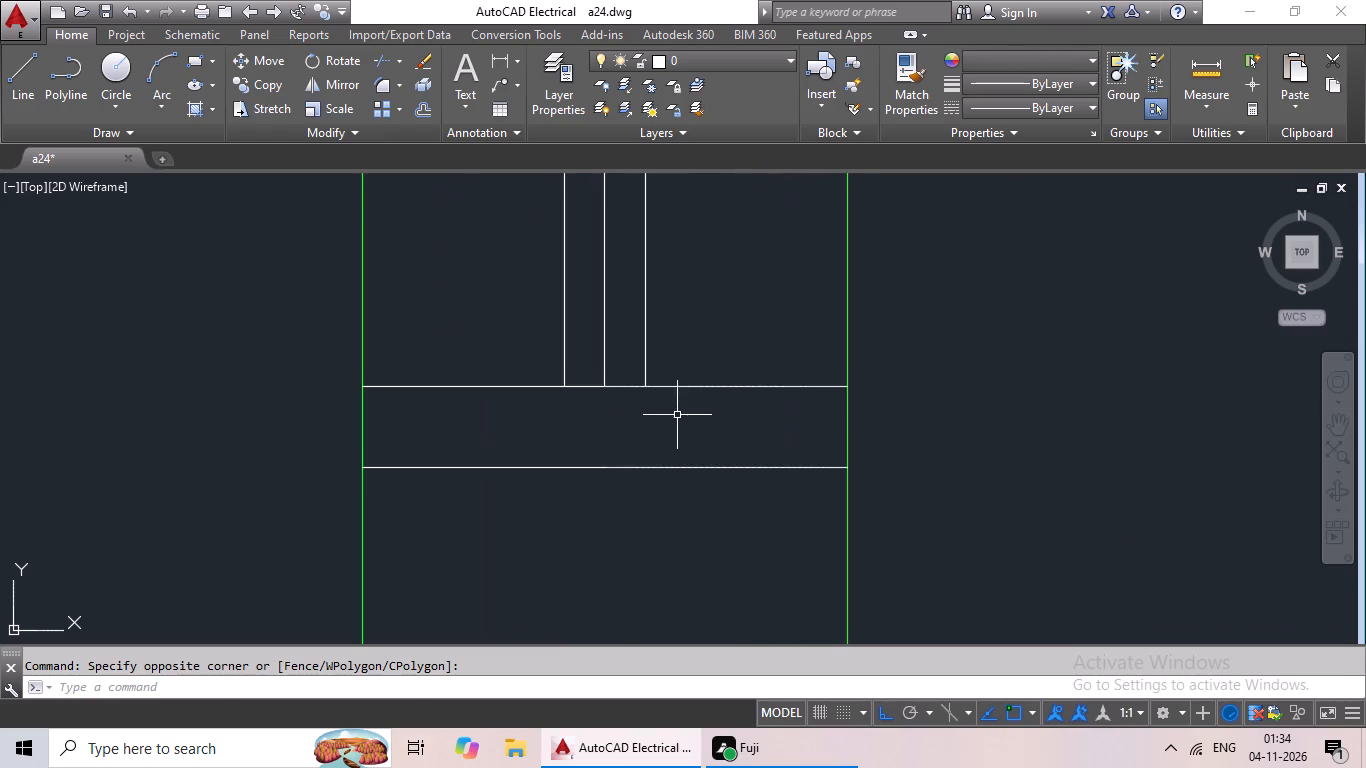
pyautogui.moveTo(734, 316); pyautogui.dragTo(472, 328)
pyautogui.scroll(-2, 520, 293)
pyautogui.moveTo(505, 367); pyautogui.dragTo(436, 676, button='middle')
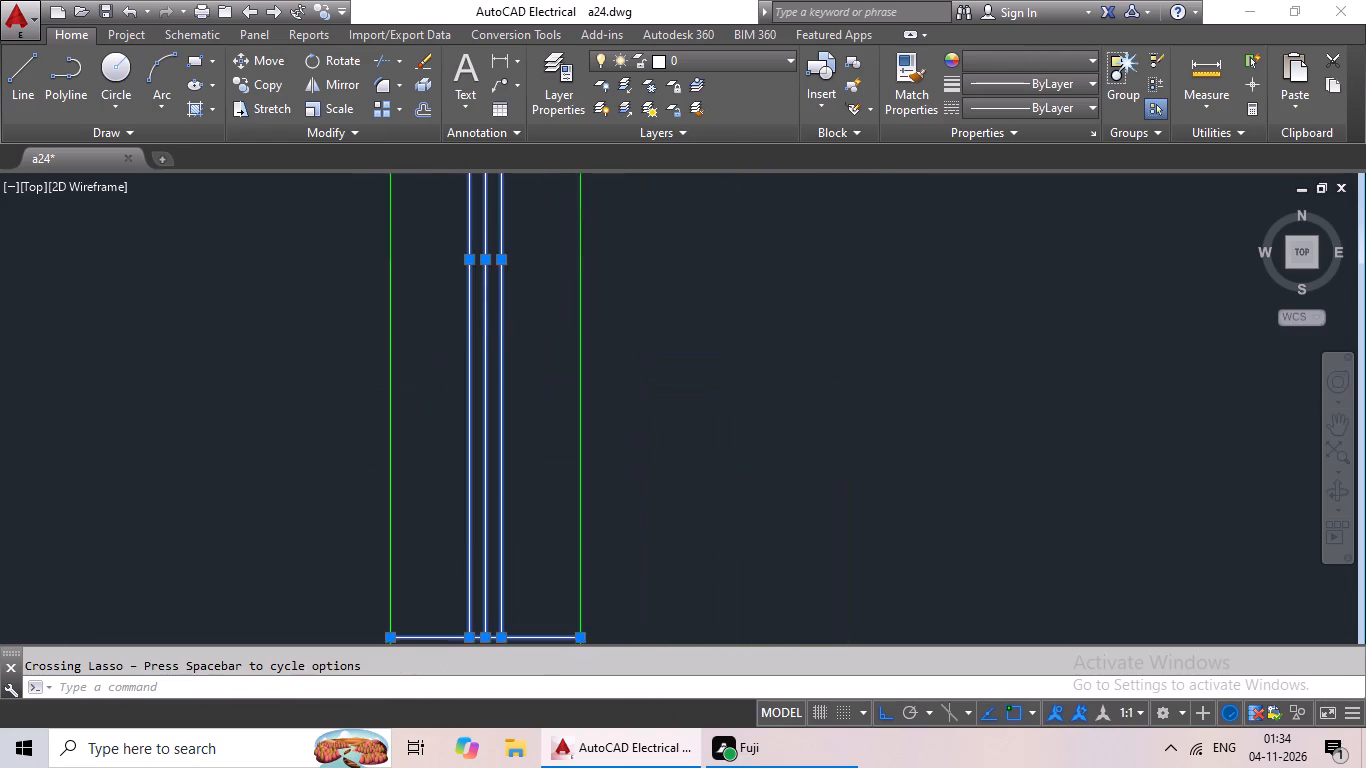
pyautogui.scroll(-1, 500, 498)
pyautogui.moveTo(528, 384); pyautogui.dragTo(415, 728, button='middle')
pyautogui.moveTo(415, 399); pyautogui.dragTo(339, 540)
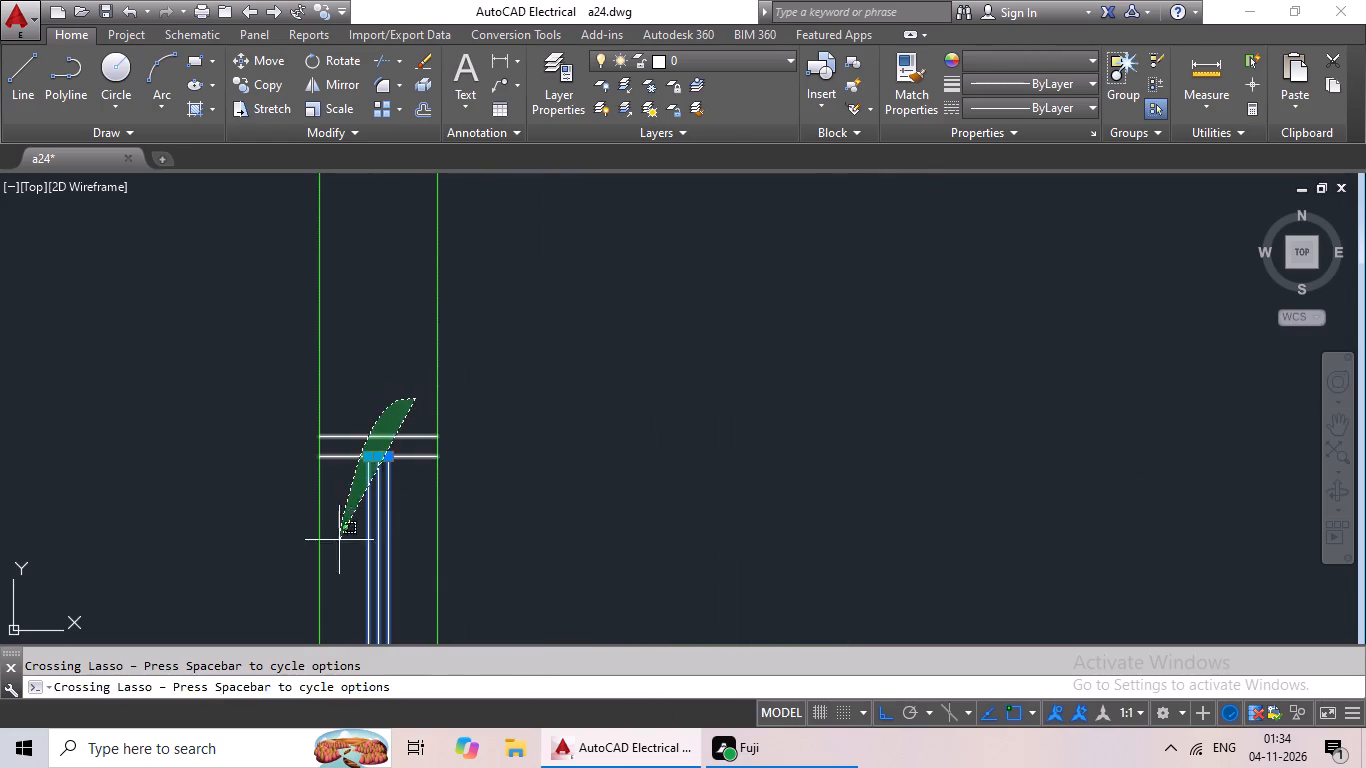
pyautogui.moveTo(339, 540); pyautogui.dragTo(381, 541)
# Add all lines of the left living area's window in the left outer wall to the selection.
pyautogui.scroll(-4, 499, 514)
pyautogui.scroll(-2, 664, 464)
pyautogui.moveTo(667, 481); pyautogui.dragTo(584, 331, button='middle')
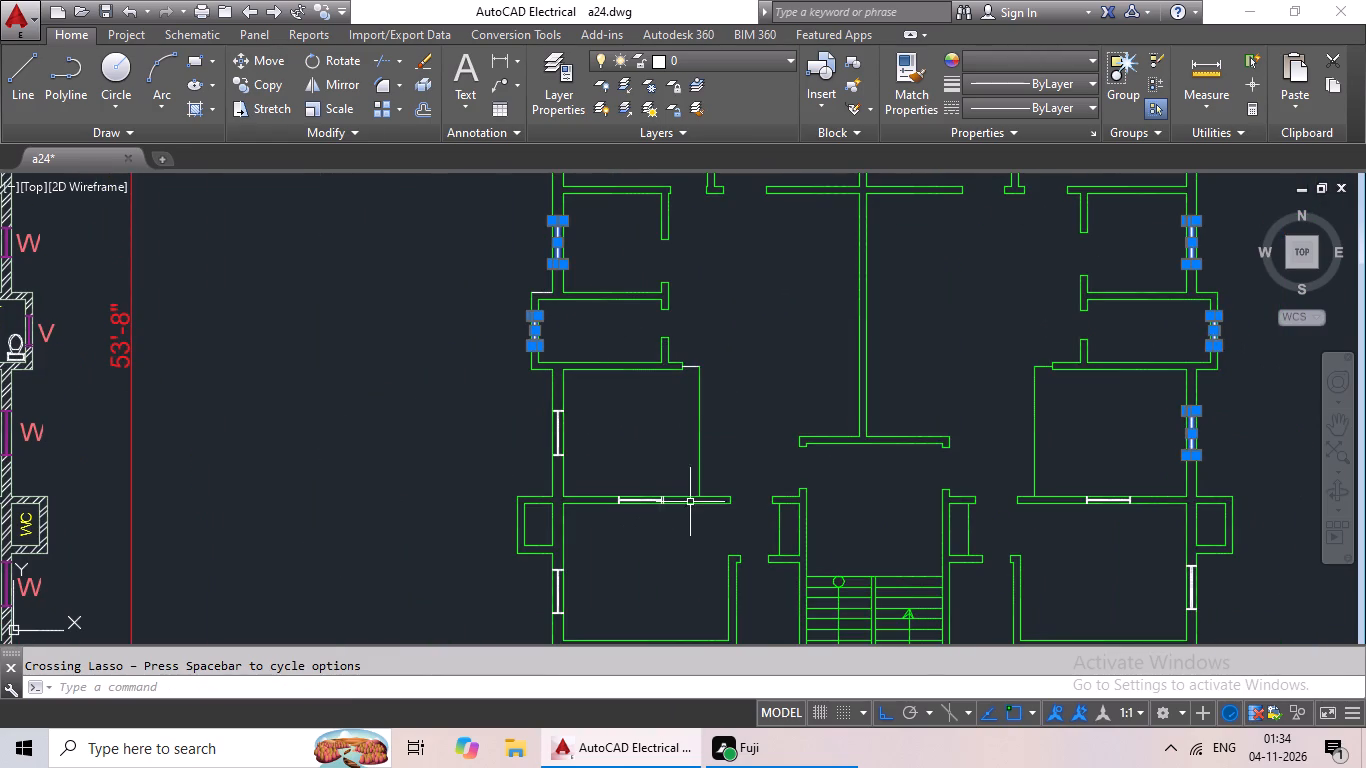
pyautogui.scroll(3, 685, 411)
pyautogui.scroll(3, 363, 532)
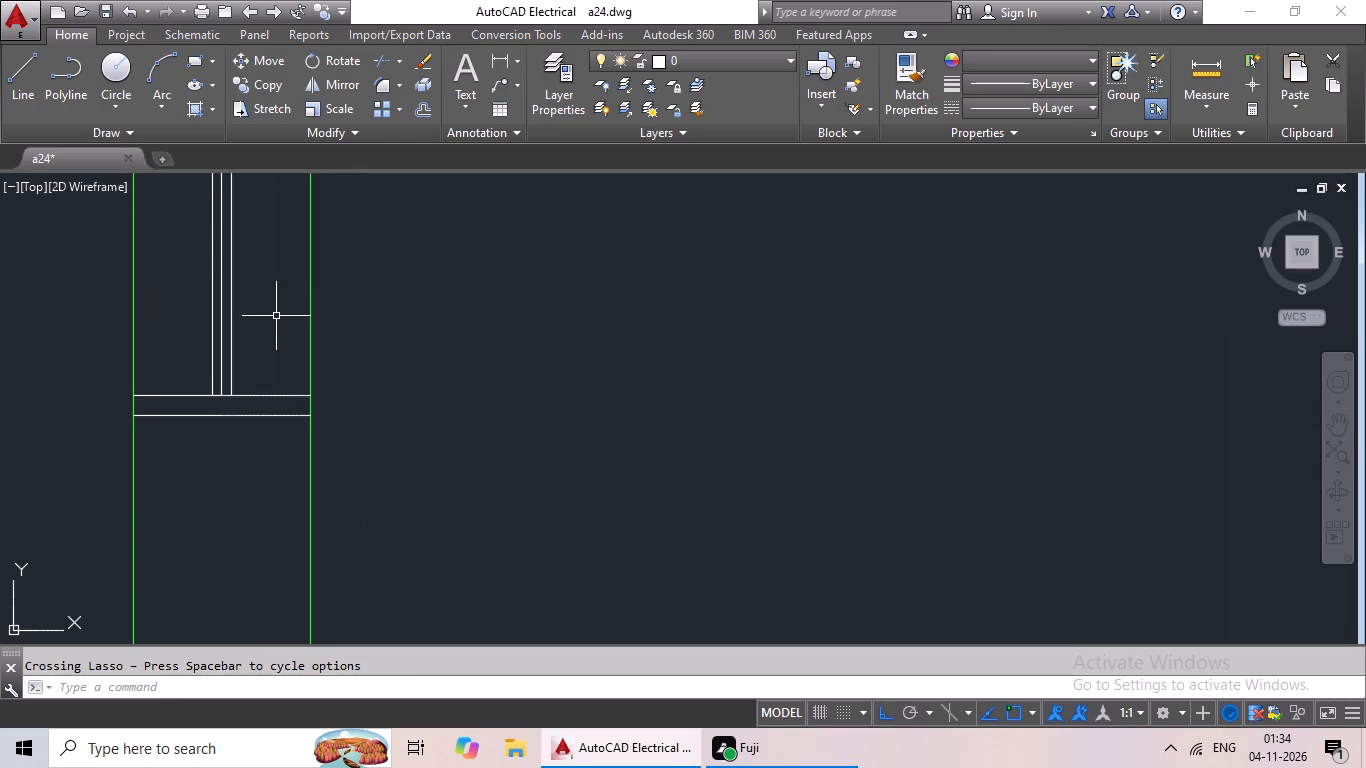
pyautogui.moveTo(277, 283); pyautogui.dragTo(141, 354)
pyautogui.moveTo(230, 320); pyautogui.dragTo(295, 692, button='middle')
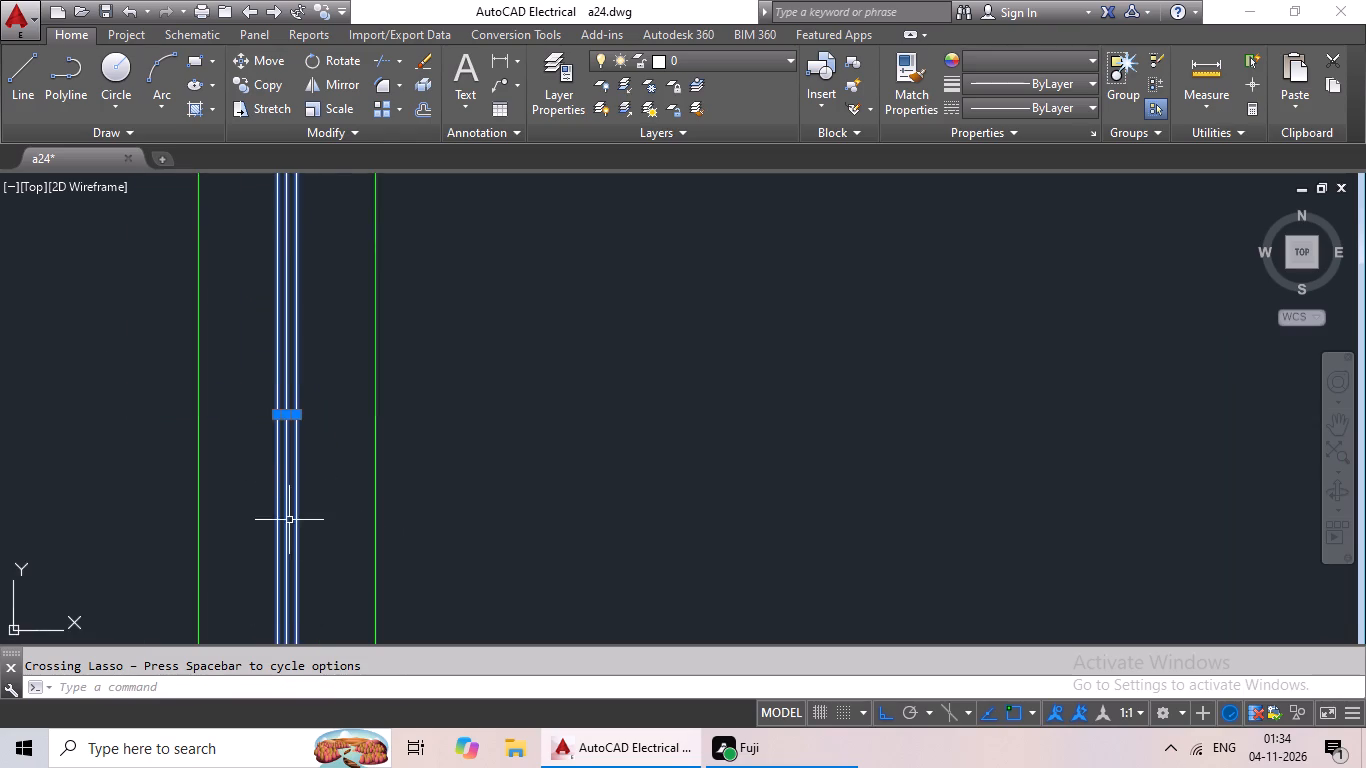
pyautogui.moveTo(290, 487); pyautogui.dragTo(275, 767, button='middle')
pyautogui.moveTo(308, 276); pyautogui.dragTo(243, 452)
# Add all lines of the window in the wall between the left living area and left master bedroom to the selection.
pyautogui.scroll(-3, 473, 421)
pyautogui.scroll(-2, 616, 410)
pyautogui.moveTo(648, 453); pyautogui.dragTo(629, 306, button='middle')
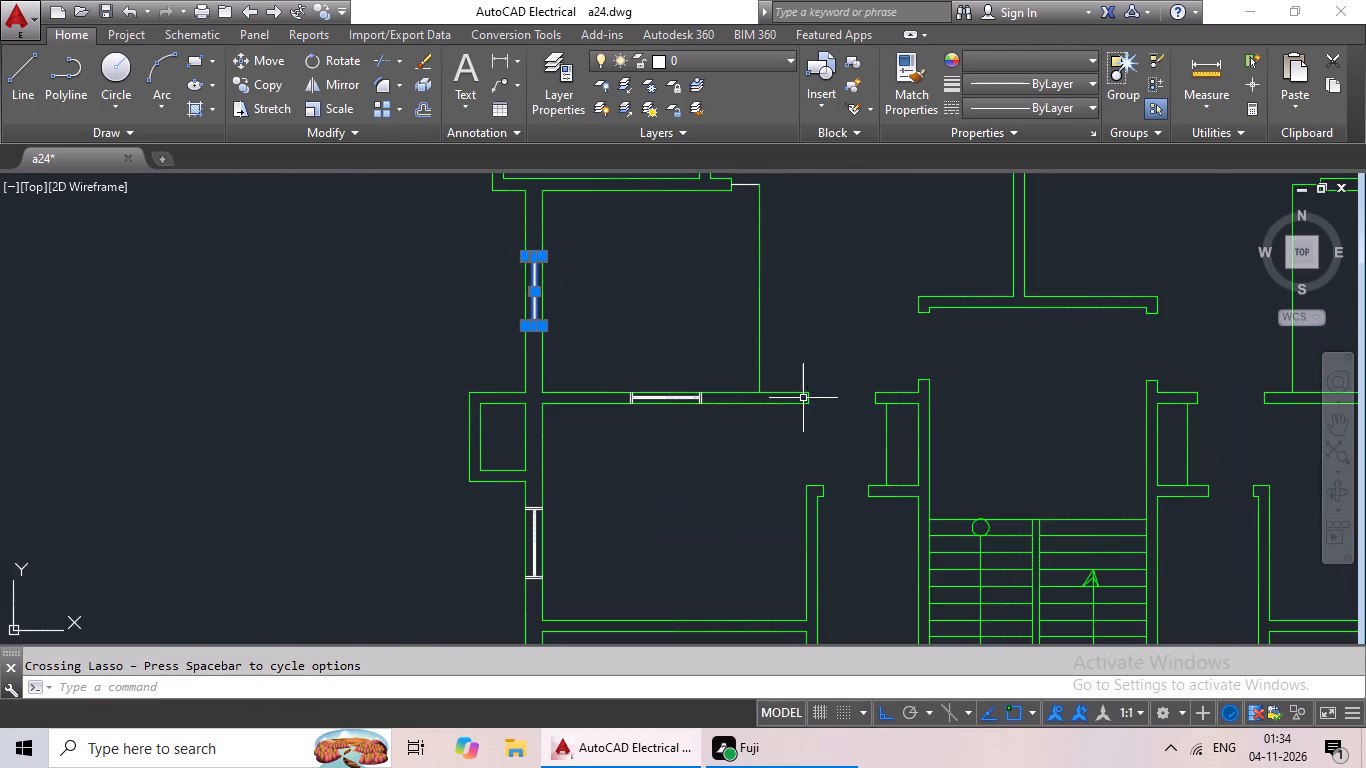
pyautogui.scroll(4, 705, 408)
pyautogui.scroll(3, 685, 326)
pyautogui.moveTo(781, 325); pyautogui.dragTo(325, 290)
pyautogui.moveTo(325, 314); pyautogui.dragTo(1330, 313, button='middle')
pyautogui.moveTo(519, 331); pyautogui.dragTo(1365, 331, button='middle')
pyautogui.moveTo(894, 289); pyautogui.dragTo(825, 317)
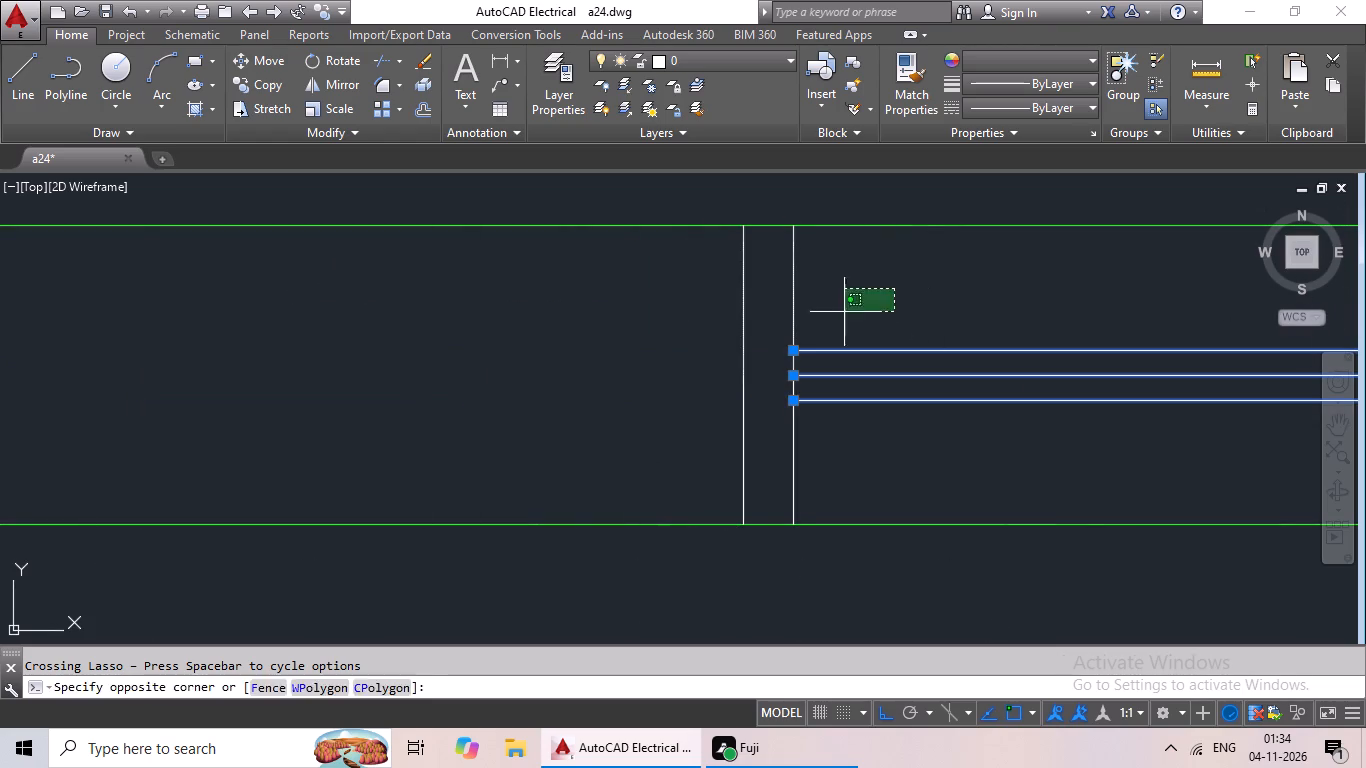
pyautogui.moveTo(825, 317); pyautogui.dragTo(288, 293)
# Add the left master bedroom's window in the left outer wall, including its end lines, to the selection.
pyautogui.scroll(-4, 428, 289)
pyautogui.scroll(-3, 513, 441)
pyautogui.moveTo(513, 449); pyautogui.dragTo(598, 247, button='middle')
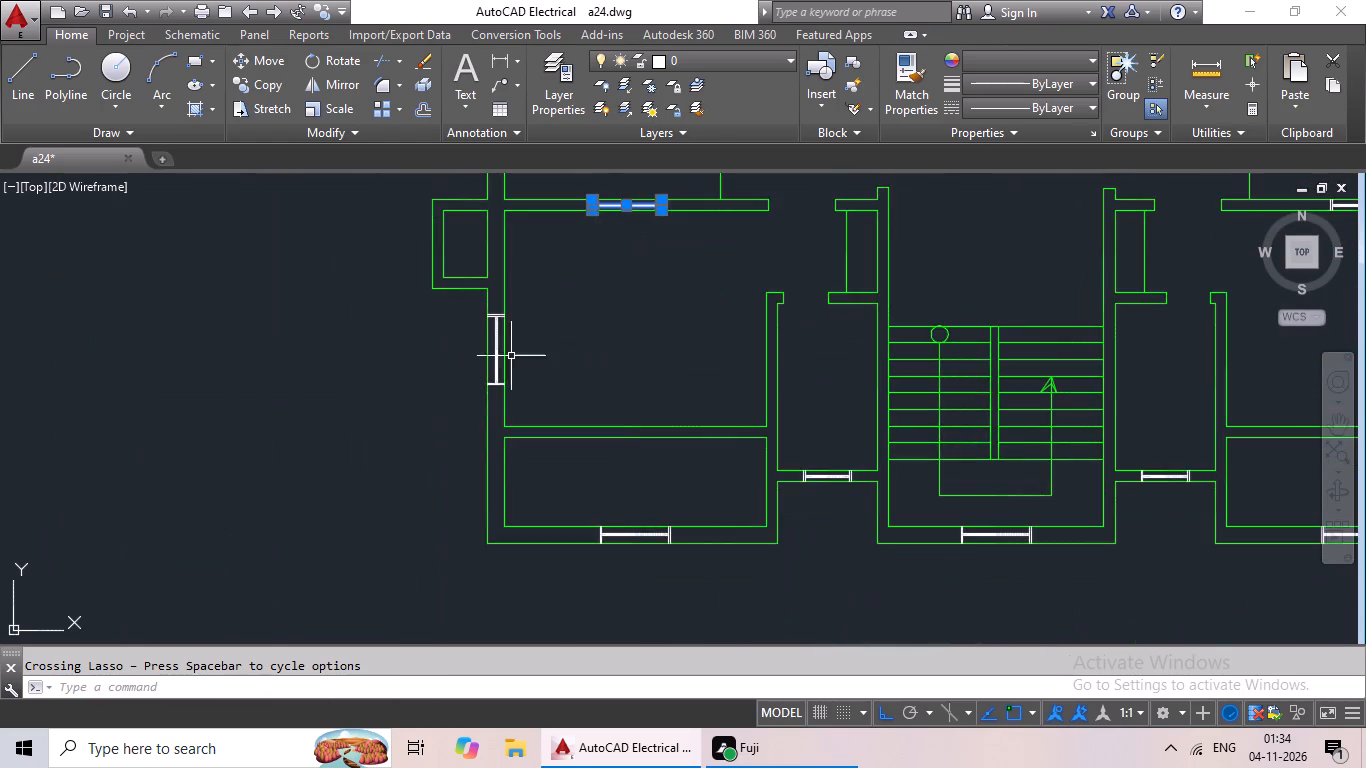
pyautogui.scroll(5, 500, 381)
pyautogui.moveTo(507, 301); pyautogui.dragTo(407, 321)
pyautogui.moveTo(430, 301); pyautogui.dragTo(362, 724, button='middle')
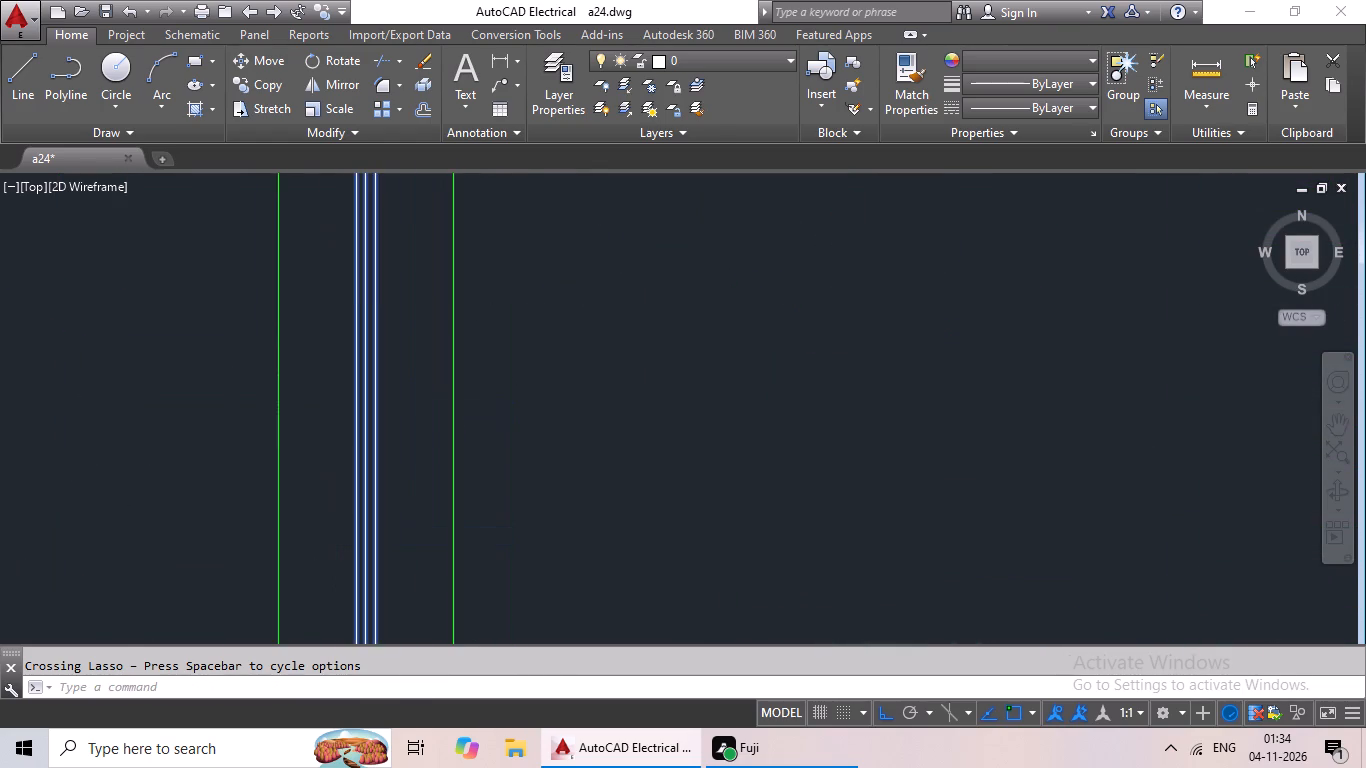
pyautogui.moveTo(362, 724); pyautogui.dragTo(362, 719, button='middle')
pyautogui.moveTo(368, 317); pyautogui.dragTo(404, 729, button='middle')
pyautogui.moveTo(457, 447); pyautogui.dragTo(395, 594)
# Add all lines of the lower left verandah's window in the bottom outer wall to the selection.
pyautogui.scroll(-2, 726, 484)
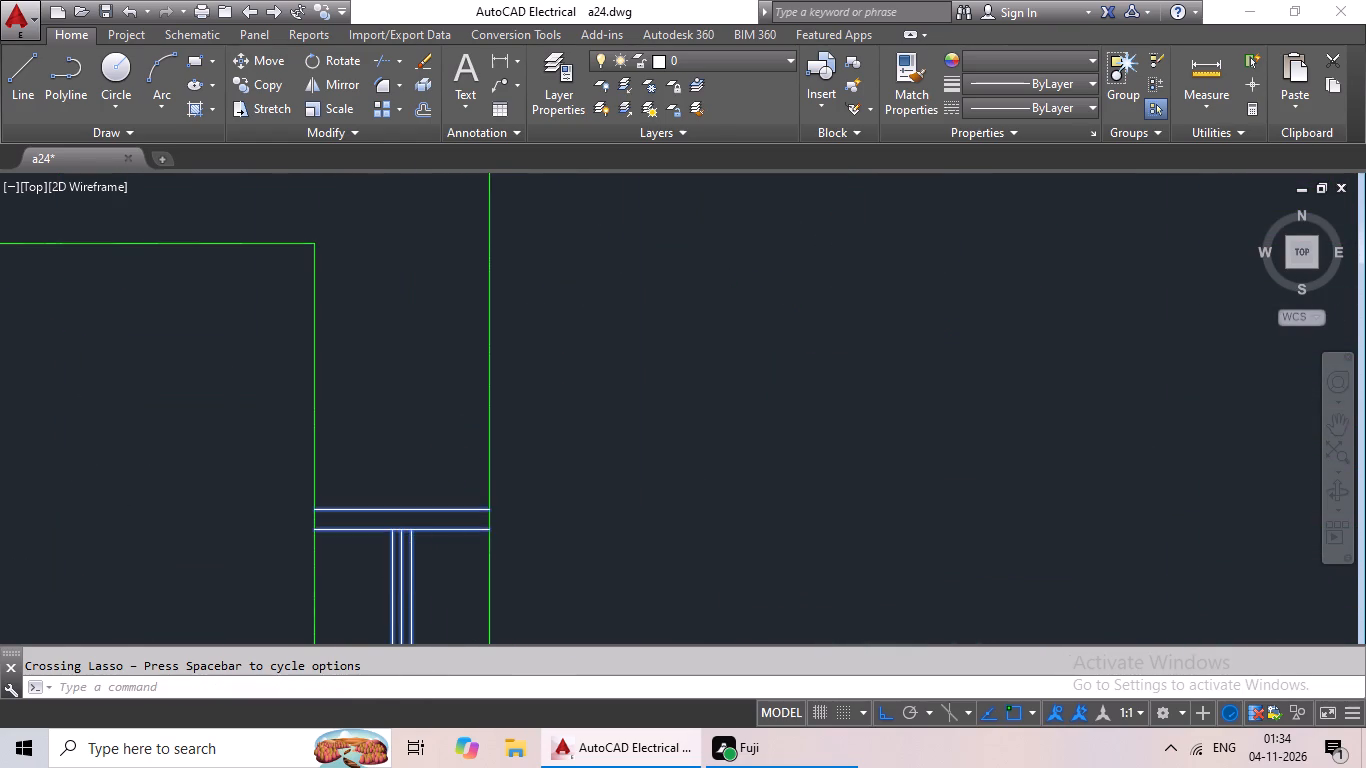
pyautogui.scroll(-2, 726, 484)
pyautogui.moveTo(870, 534); pyautogui.dragTo(730, 258, button='middle')
pyautogui.scroll(5, 838, 593)
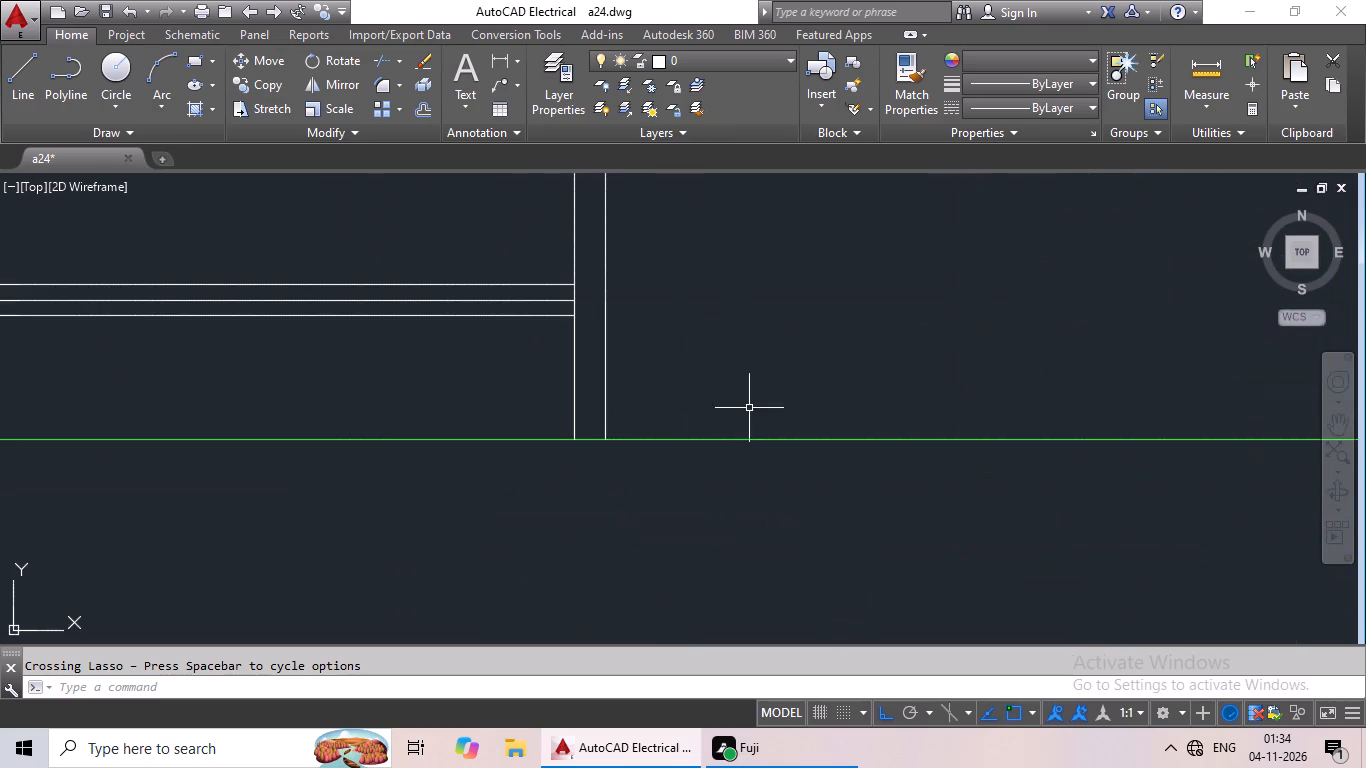
pyautogui.moveTo(755, 388); pyautogui.dragTo(1365, 525, button='middle')
pyautogui.moveTo(1221, 496); pyautogui.dragTo(1043, 496, button='middle')
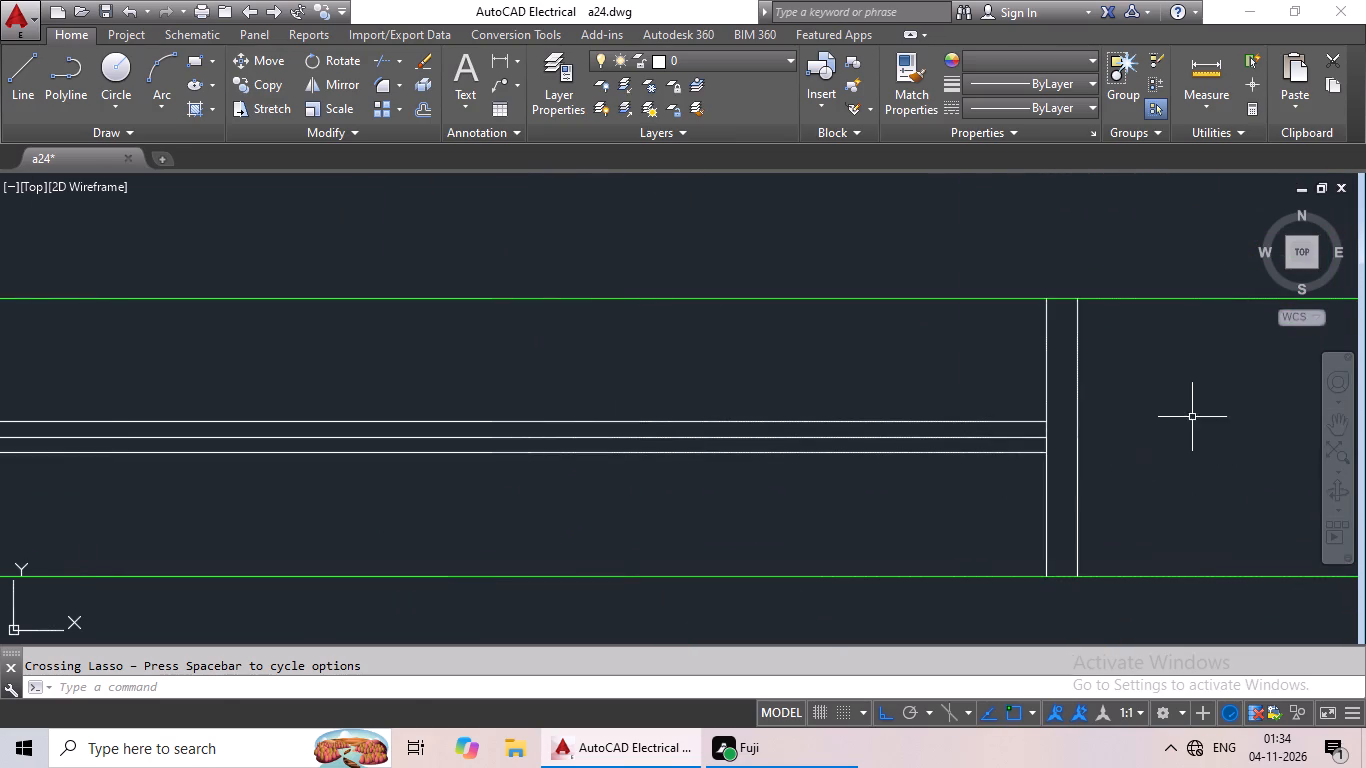
pyautogui.moveTo(1192, 417); pyautogui.dragTo(439, 352)
pyautogui.moveTo(434, 372); pyautogui.dragTo(1203, 343, button='middle')
pyautogui.moveTo(955, 339); pyautogui.dragTo(388, 364)
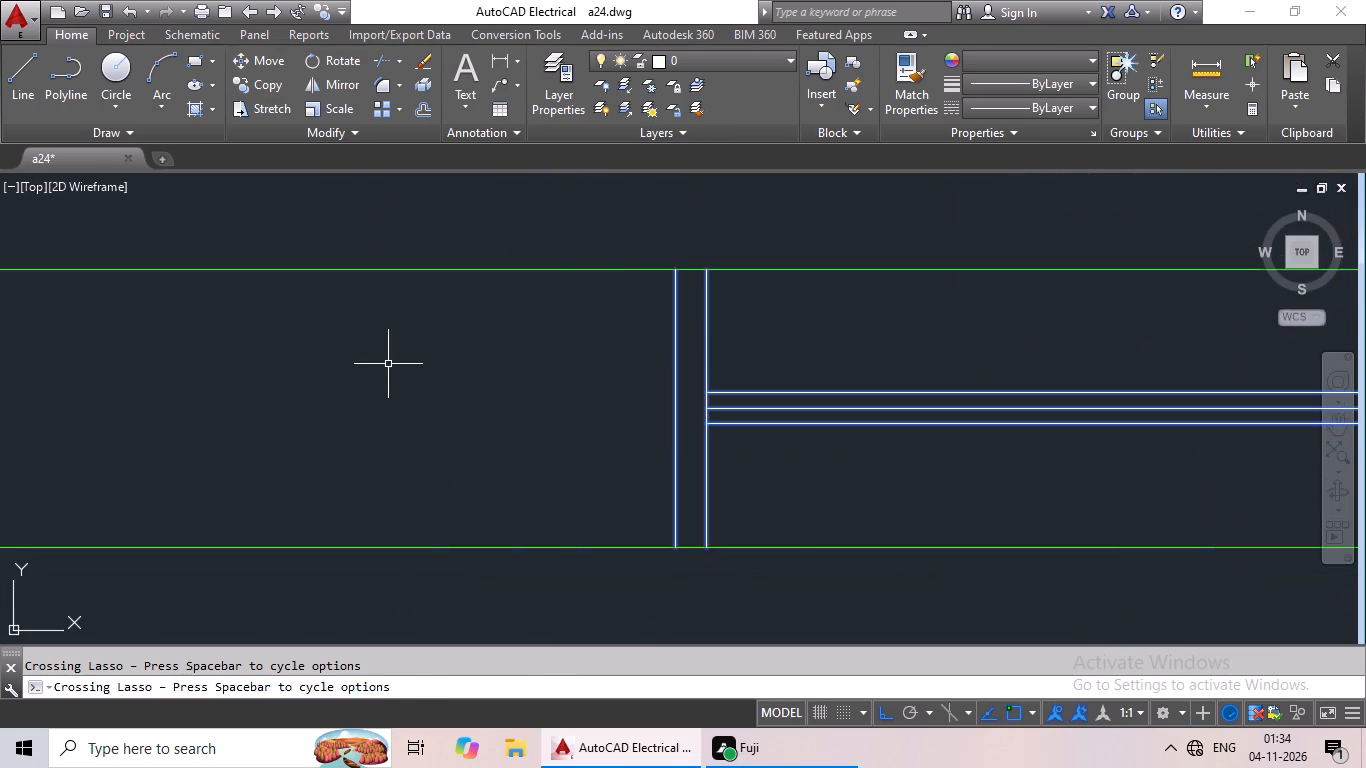
# Add all lines of the small window in the short wall between the lower left verandah and the staircase to the selection.
pyautogui.scroll(-4, 766, 398)
pyautogui.moveTo(890, 484); pyautogui.dragTo(259, 505, button='middle')
pyautogui.scroll(5, 764, 282)
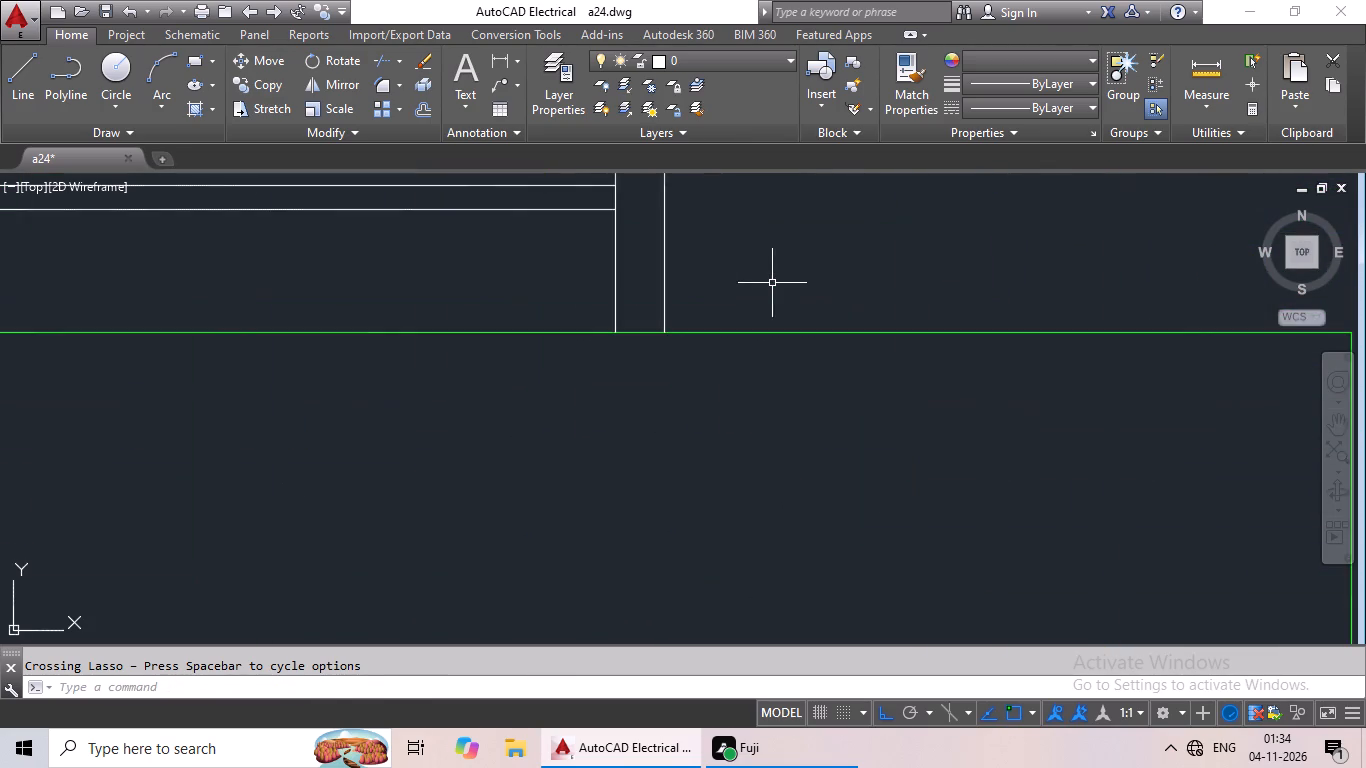
pyautogui.moveTo(775, 289); pyautogui.dragTo(933, 560, button='middle')
pyautogui.moveTo(957, 406); pyautogui.dragTo(371, 434)
pyautogui.moveTo(398, 419); pyautogui.dragTo(1094, 399, button='middle')
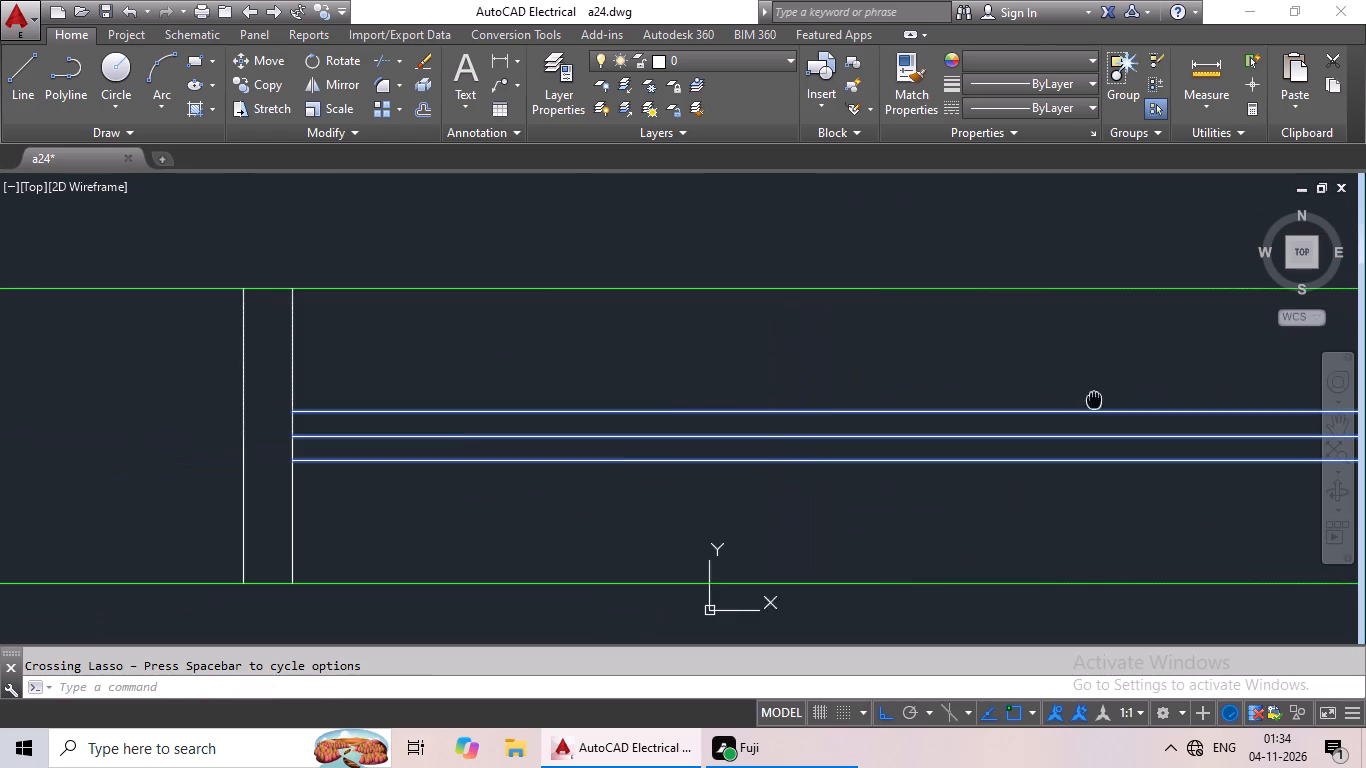
pyautogui.moveTo(816, 380); pyautogui.dragTo(185, 425)
# Add all lines of the staircase's window in the bottom outer wall to the selection.
pyautogui.scroll(-6, 737, 396)
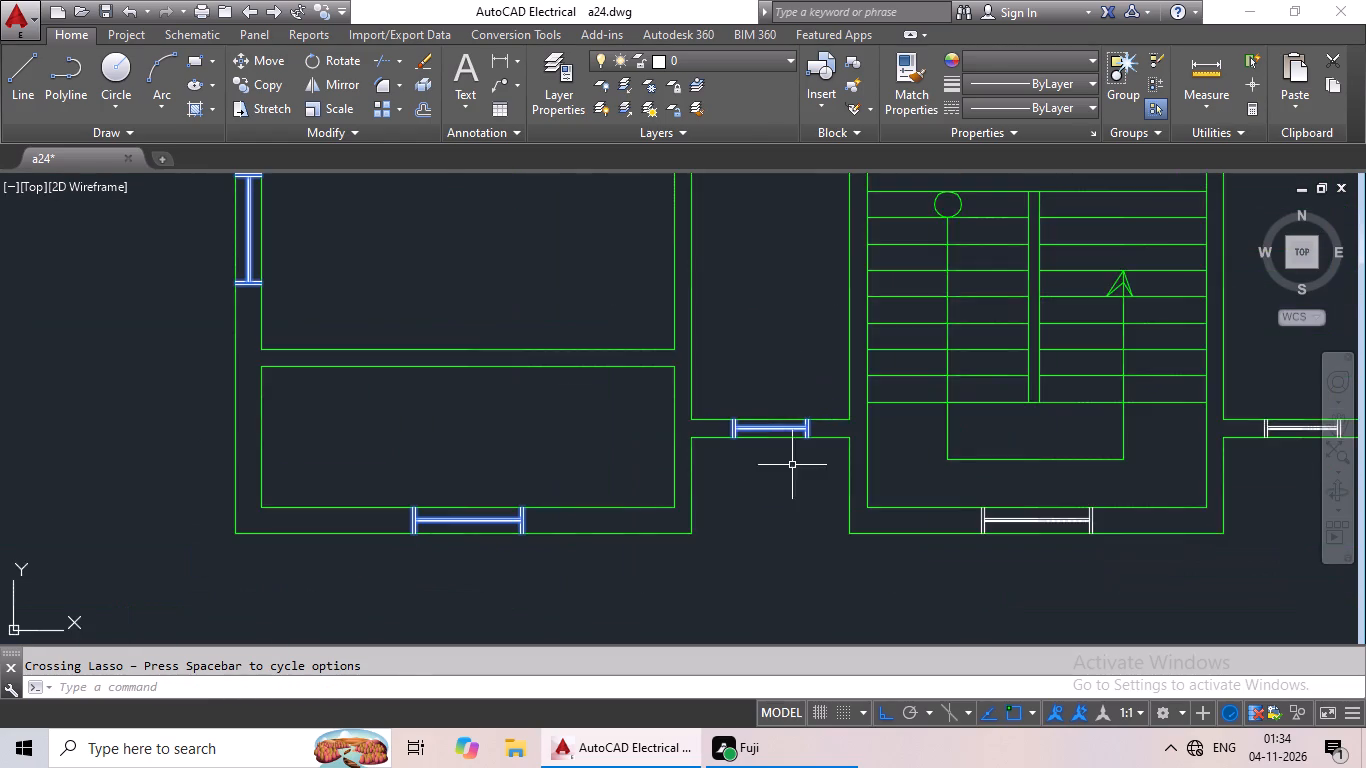
pyautogui.scroll(-2, 913, 451)
pyautogui.moveTo(920, 463); pyautogui.dragTo(684, 411, button='middle')
pyautogui.scroll(5, 738, 436)
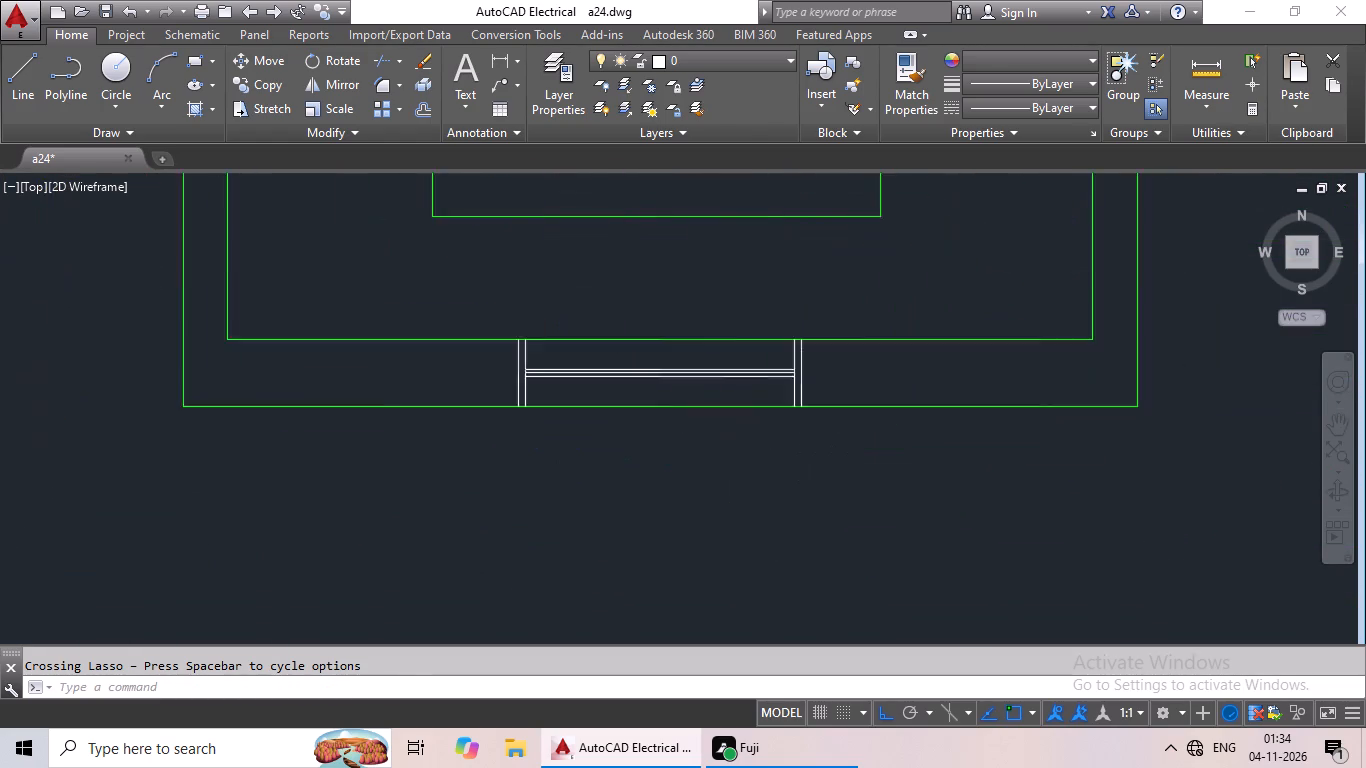
pyautogui.scroll(3, 845, 349)
pyautogui.moveTo(998, 272); pyautogui.dragTo(558, 338)
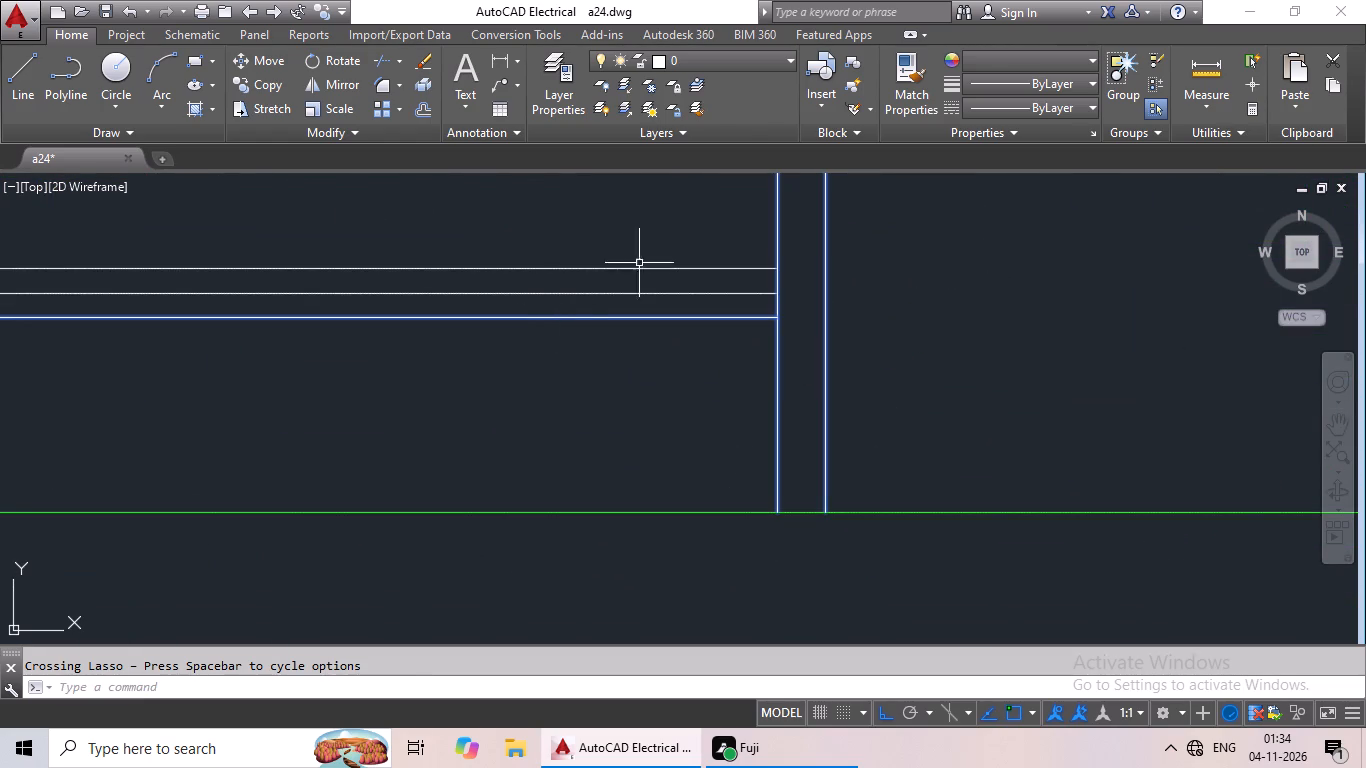
pyautogui.moveTo(669, 220); pyautogui.dragTo(456, 354)
pyautogui.moveTo(499, 361); pyautogui.dragTo(1309, 406, button='middle')
pyautogui.scroll(-2, 501, 368)
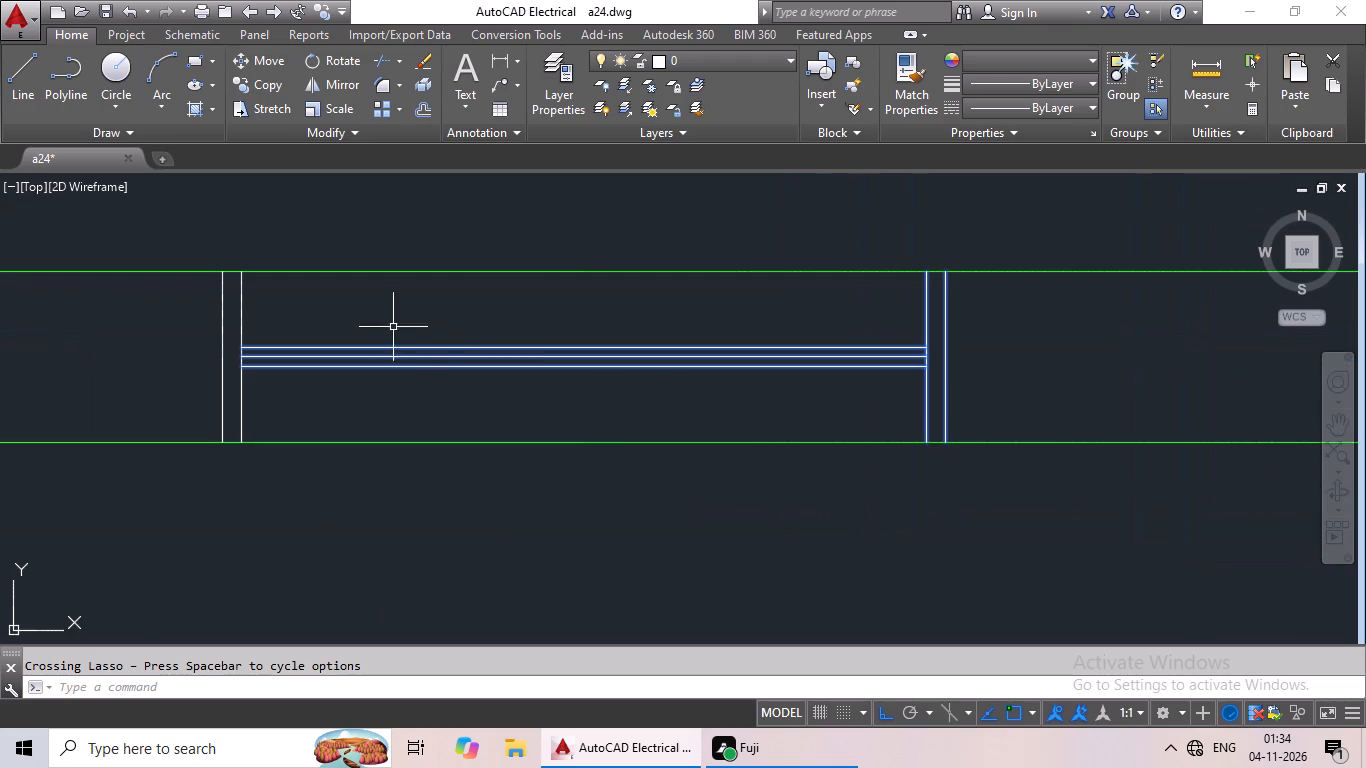
pyautogui.moveTo(398, 317); pyautogui.dragTo(138, 340)
# Add all lines of the small window in the short wall between the staircase and the lower right verandah to the selection.
pyautogui.scroll(-4, 441, 365)
pyautogui.moveTo(694, 463); pyautogui.dragTo(350, 499, button='middle')
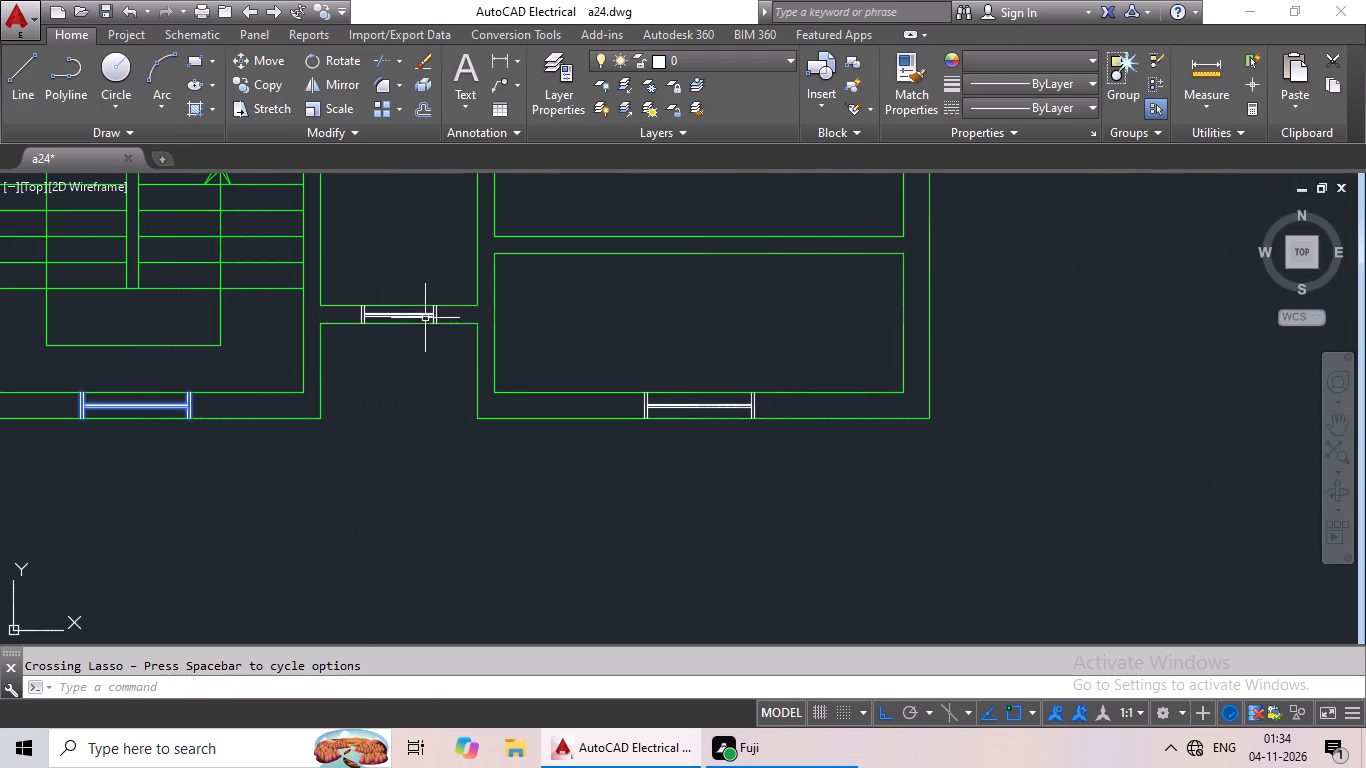
pyautogui.scroll(5, 426, 313)
pyautogui.scroll(1, 511, 298)
pyautogui.moveTo(602, 273); pyautogui.dragTo(301, 307)
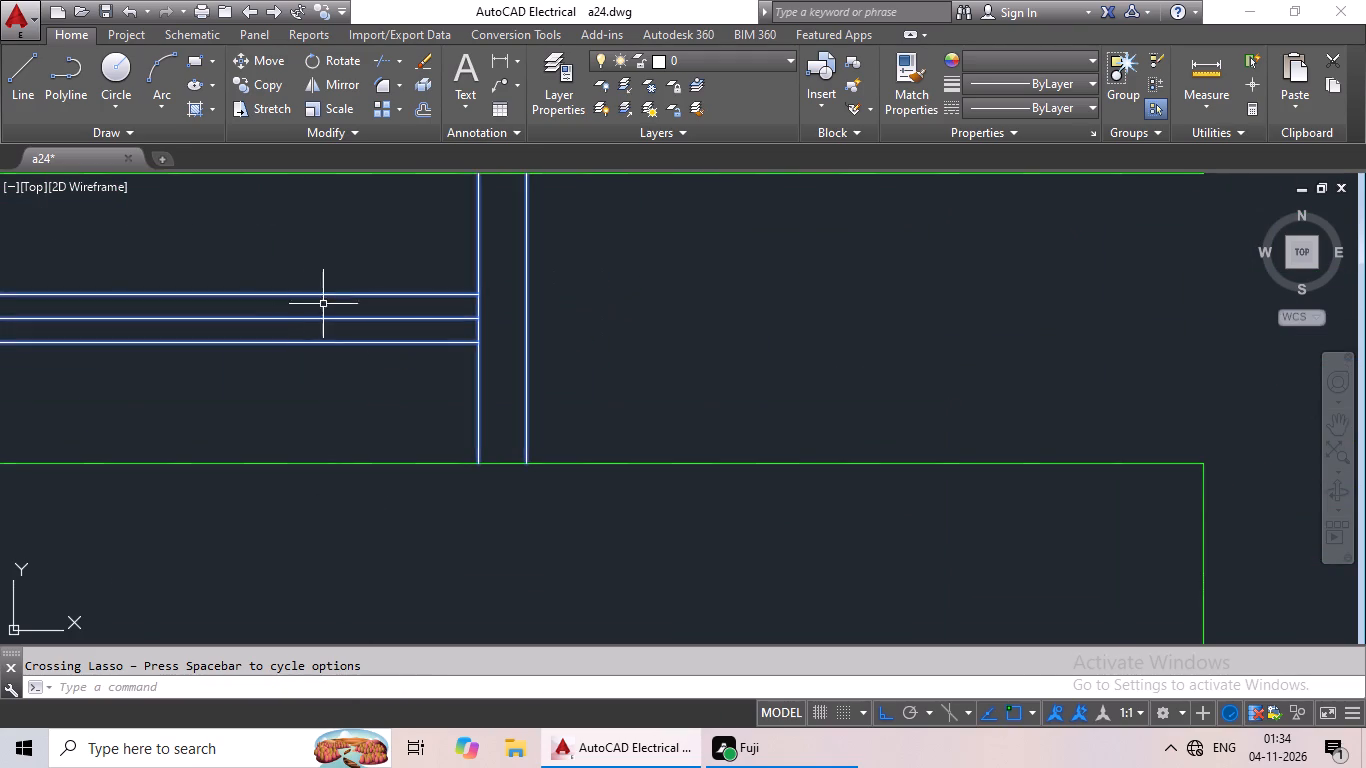
pyautogui.moveTo(325, 302); pyautogui.dragTo(1078, 374, button='middle')
pyautogui.scroll(1, 1078, 374)
pyautogui.moveTo(365, 339); pyautogui.dragTo(989, 332, button='middle')
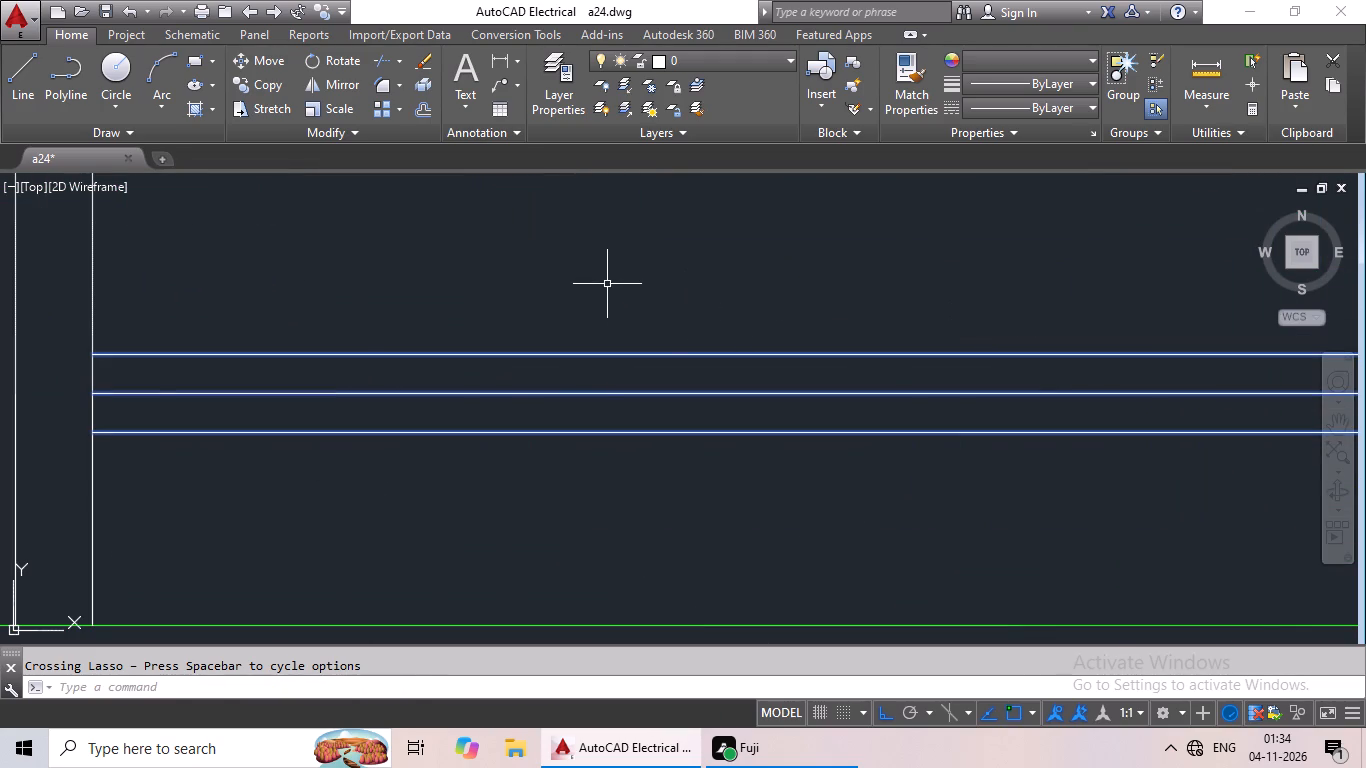
pyautogui.moveTo(598, 283); pyautogui.dragTo(0, 476)
# Add all lines of the lower right verandah's window in the bottom outer wall to the selection.
pyautogui.scroll(-4, 427, 411)
pyautogui.scroll(-2, 519, 441)
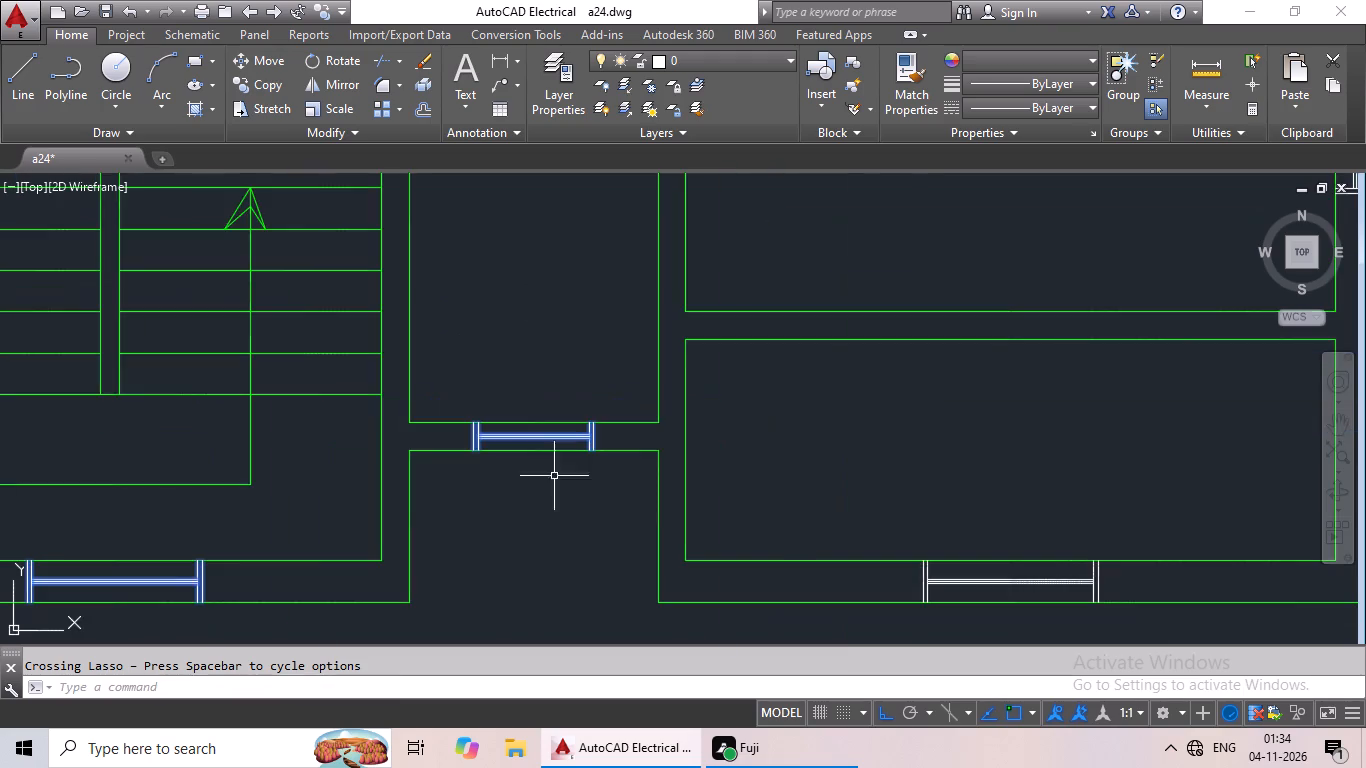
pyautogui.moveTo(615, 575); pyautogui.dragTo(439, 472, button='middle')
pyautogui.scroll(4, 961, 488)
pyautogui.moveTo(959, 399); pyautogui.dragTo(765, 496)
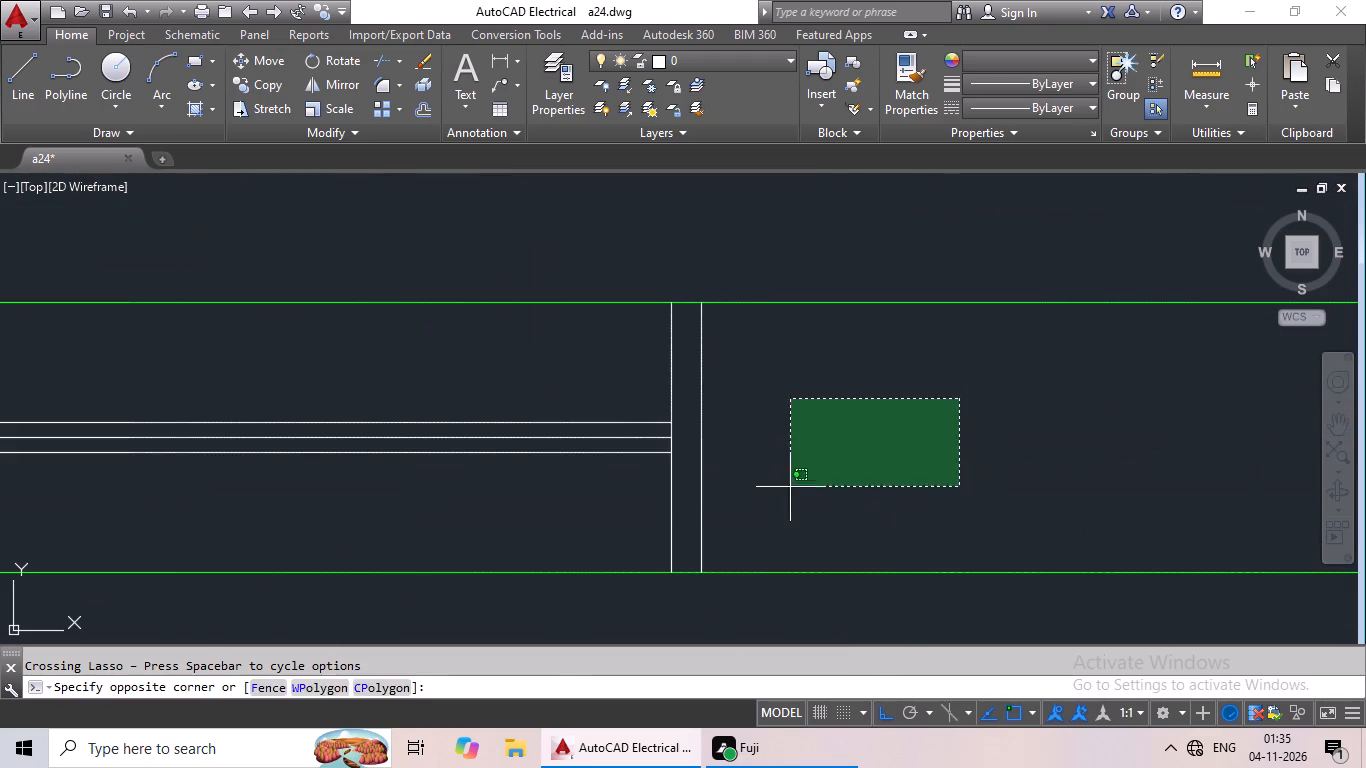
pyautogui.moveTo(765, 496); pyautogui.dragTo(416, 403)
pyautogui.moveTo(472, 409); pyautogui.dragTo(1346, 469, button='middle')
pyautogui.moveTo(665, 443); pyautogui.dragTo(326, 469)
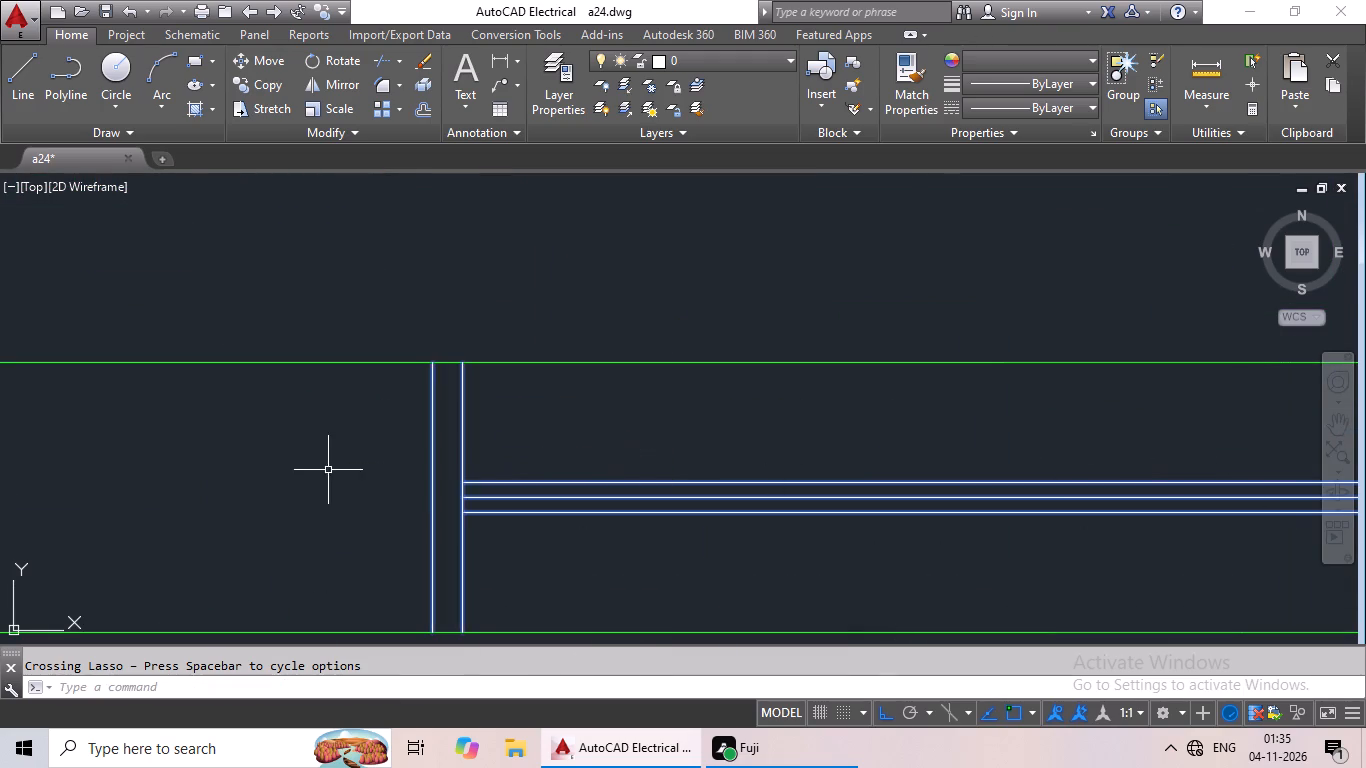
# Add all lines of the lower right master bedroom's window in the right outer wall to the selection.
pyautogui.scroll(-5, 606, 420)
pyautogui.moveTo(848, 357); pyautogui.dragTo(672, 617, button='middle')
pyautogui.scroll(4, 686, 457)
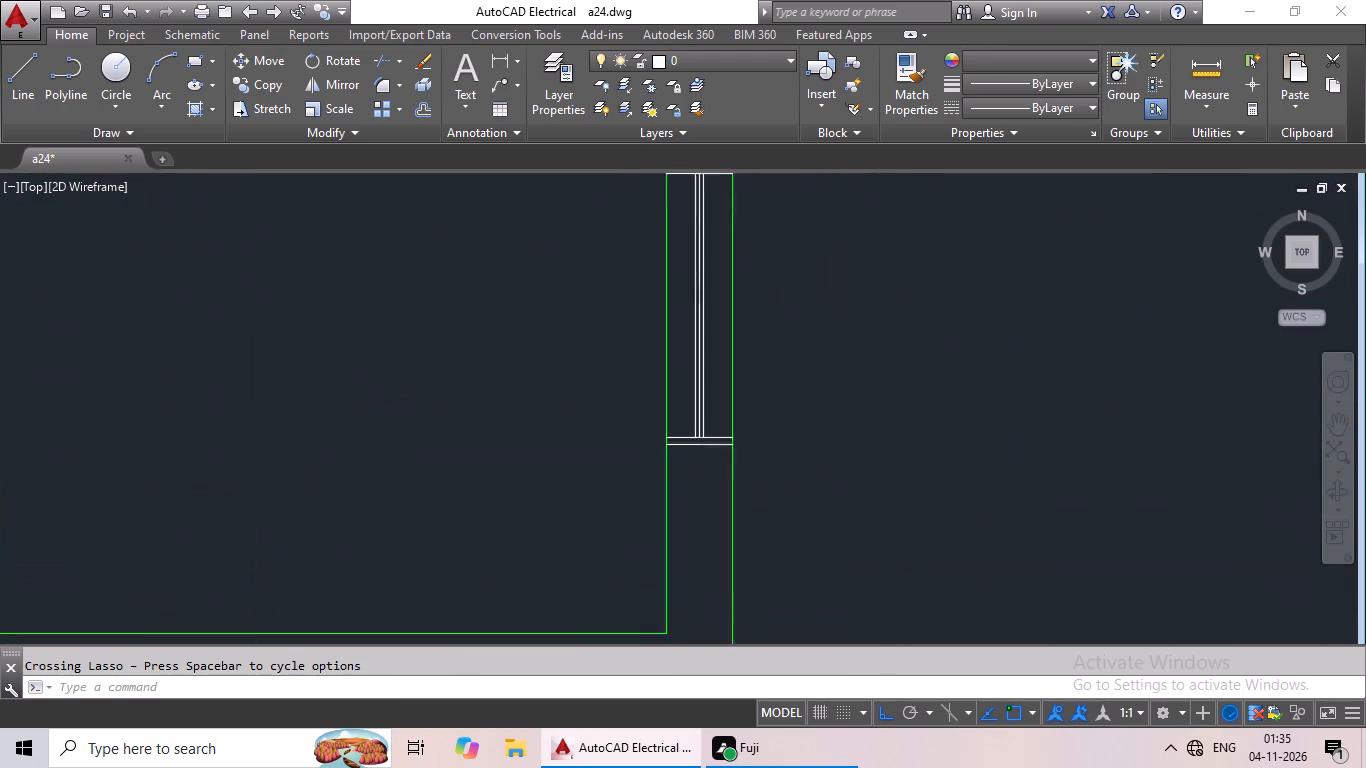
pyautogui.scroll(2, 737, 368)
pyautogui.moveTo(795, 309); pyautogui.dragTo(606, 525)
pyautogui.moveTo(599, 474); pyautogui.dragTo(628, 397)
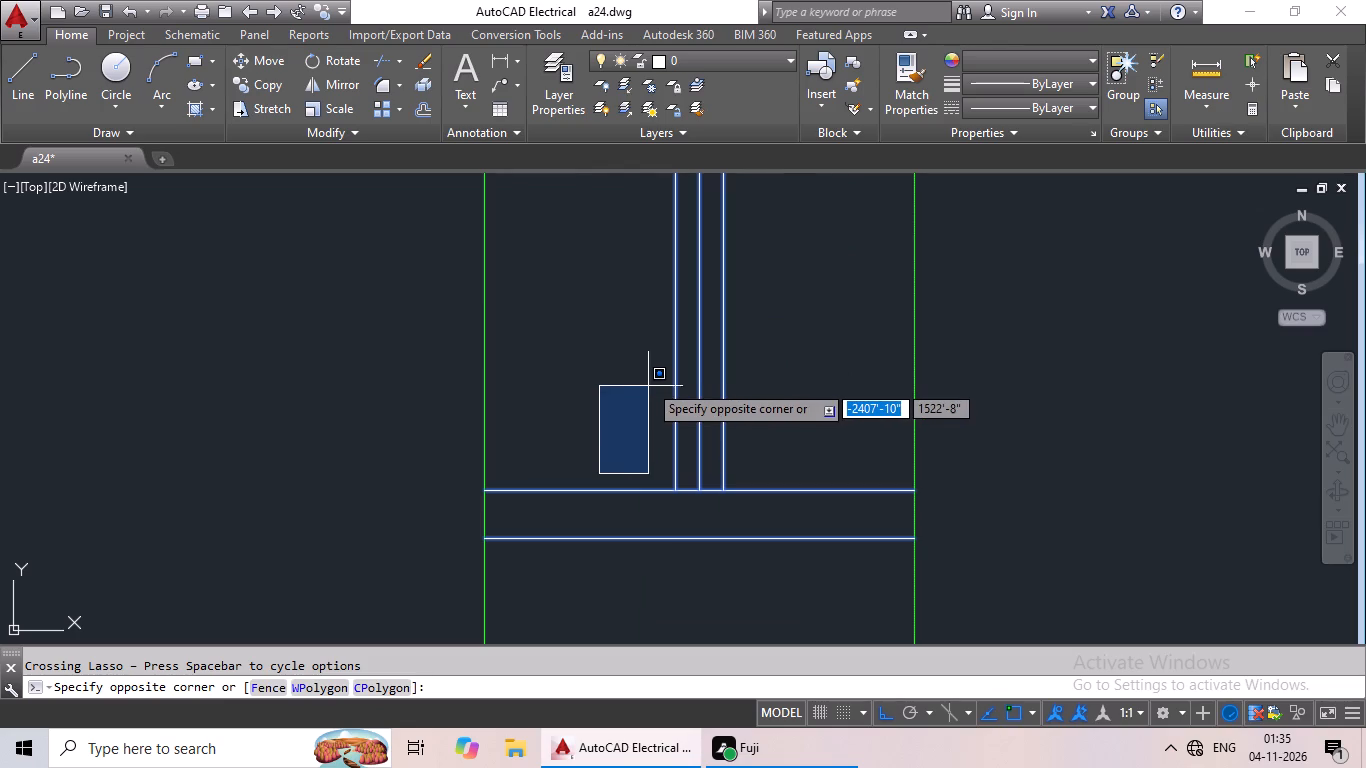
pyautogui.click(648, 381)
pyautogui.scroll(-1, 667, 334)
pyautogui.moveTo(667, 338); pyautogui.dragTo(632, 690, button='middle')
pyautogui.scroll(-4, 702, 457)
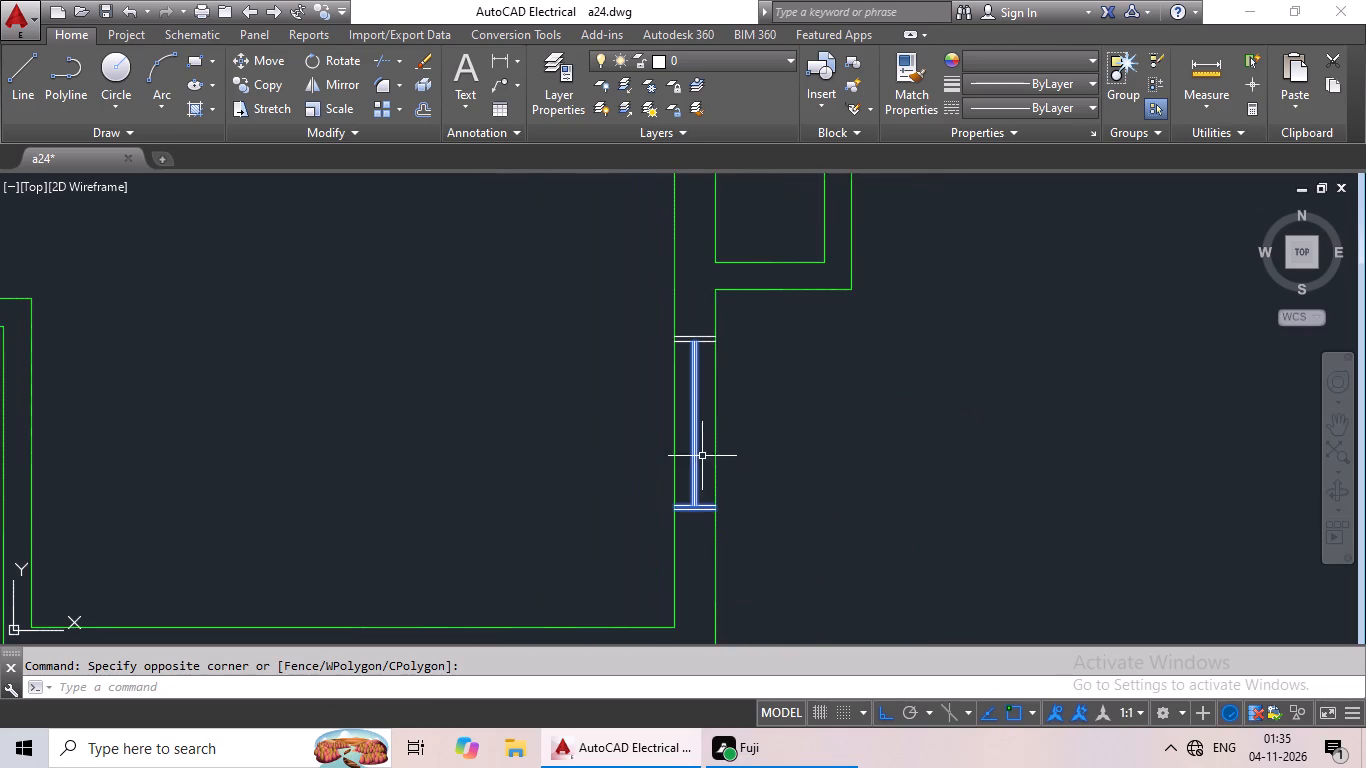
pyautogui.scroll(5, 695, 351)
pyautogui.moveTo(751, 333); pyautogui.dragTo(711, 545, button='middle')
pyautogui.scroll(1, 711, 545)
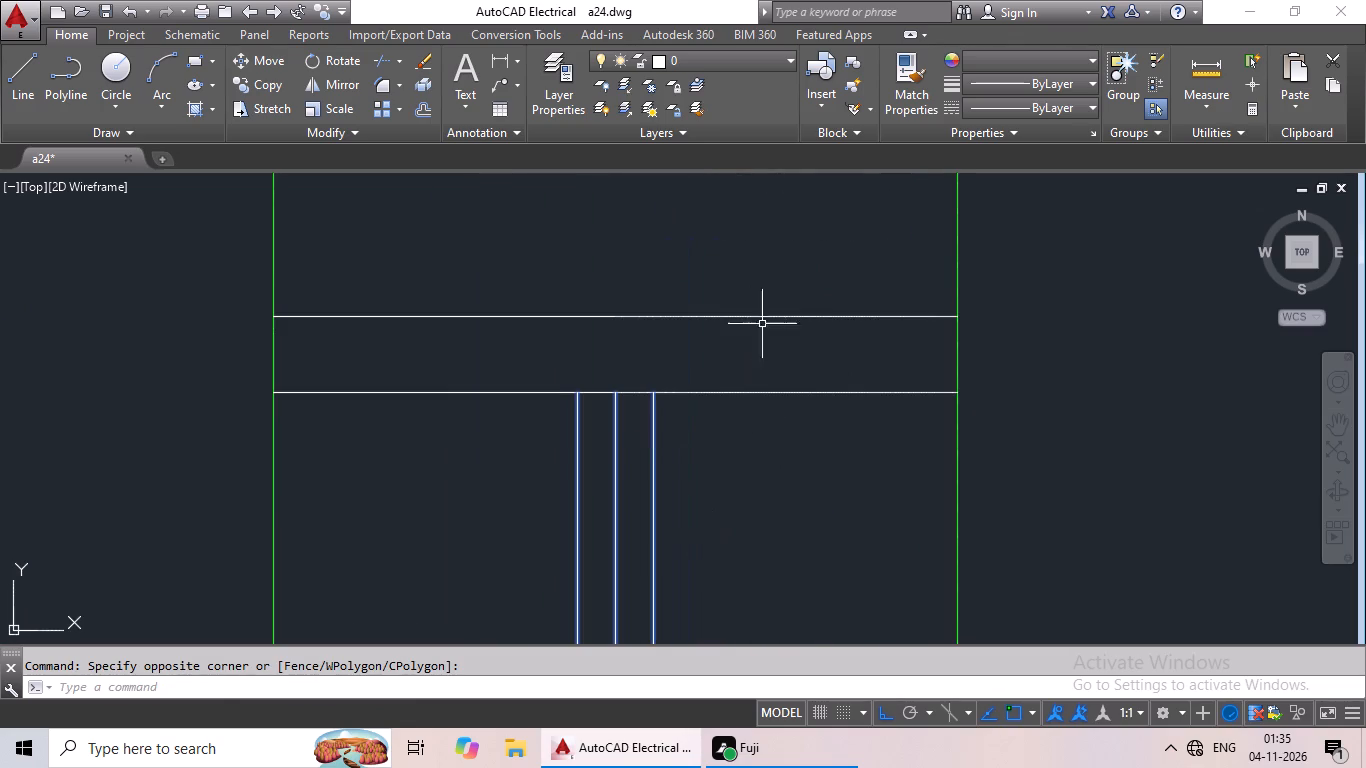
pyautogui.moveTo(774, 293); pyautogui.dragTo(621, 477)
# Add all lines of the window in the wall between the right living area and master bedroom to the selection.
pyautogui.scroll(-9, 675, 480)
pyautogui.scroll(7, 627, 389)
pyautogui.moveTo(721, 302); pyautogui.dragTo(703, 365)
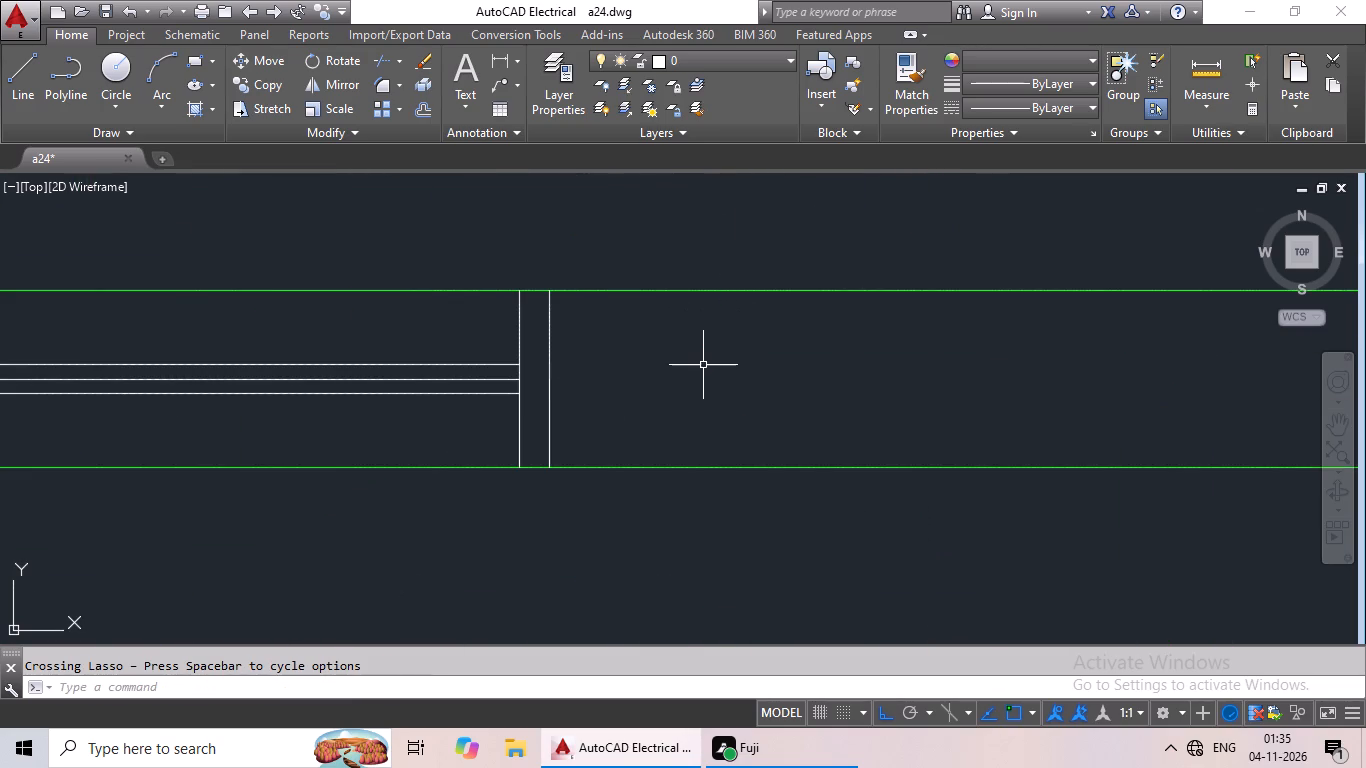
pyautogui.moveTo(703, 366); pyautogui.dragTo(379, 351)
pyautogui.moveTo(408, 356); pyautogui.dragTo(1274, 399, button='middle')
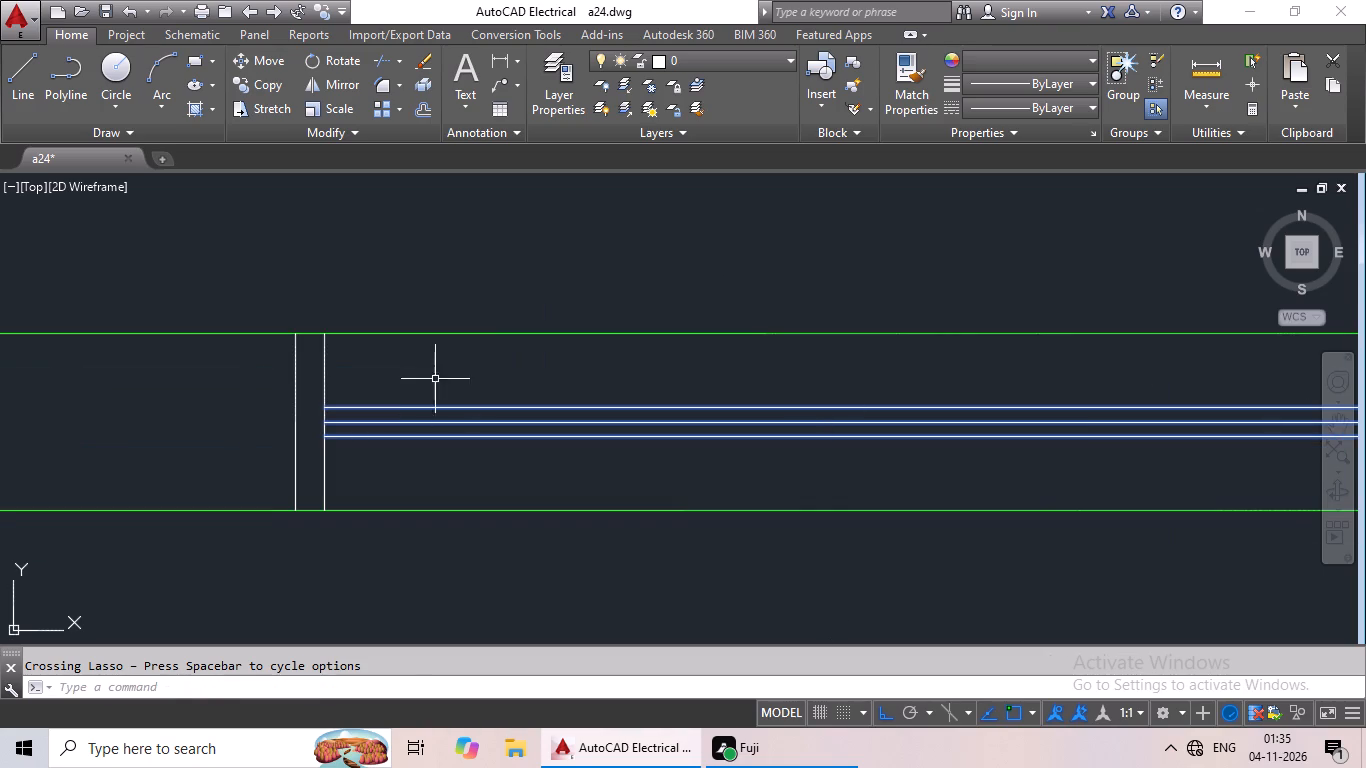
pyautogui.moveTo(436, 376); pyautogui.dragTo(270, 430)
# Colour all the selected window linework red (205,32,39) and clear the selection.
pyautogui.scroll(-8, 572, 429)
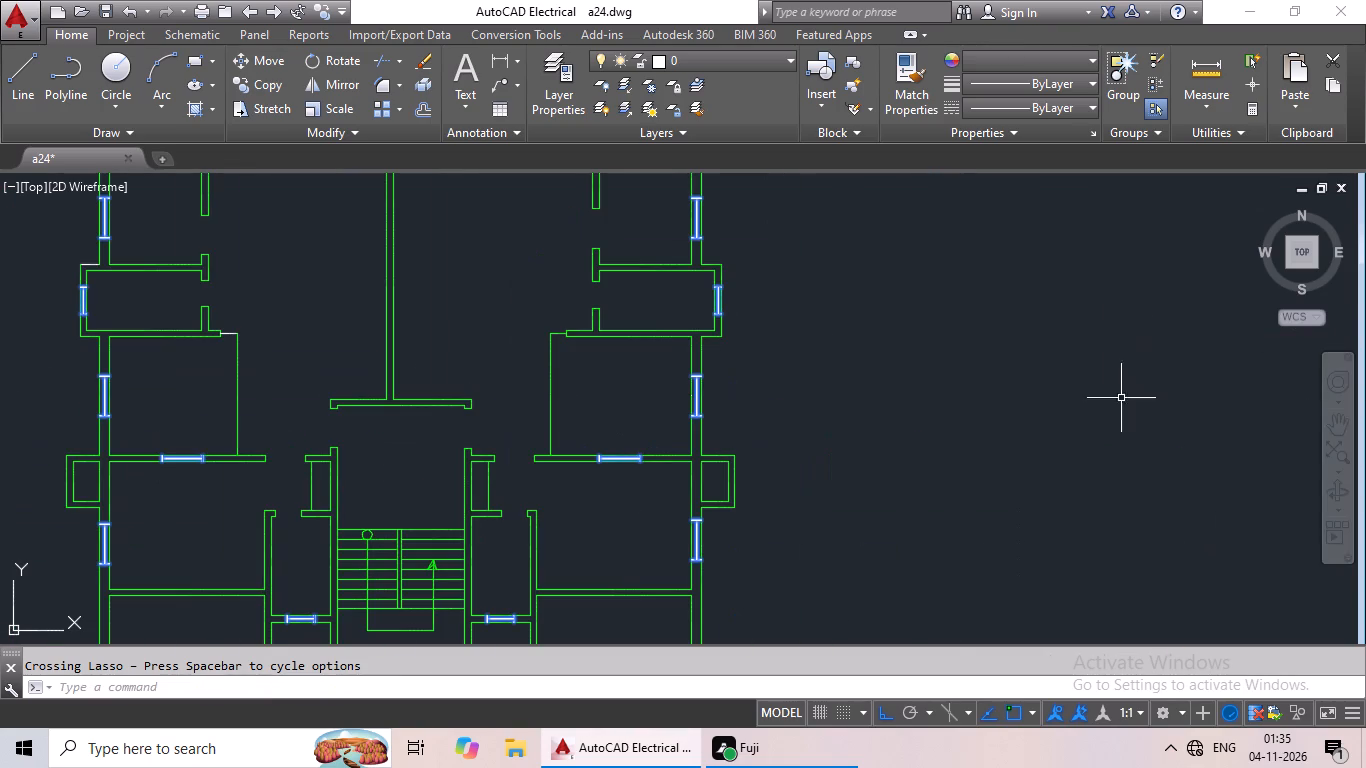
pyautogui.scroll(-2, 795, 463)
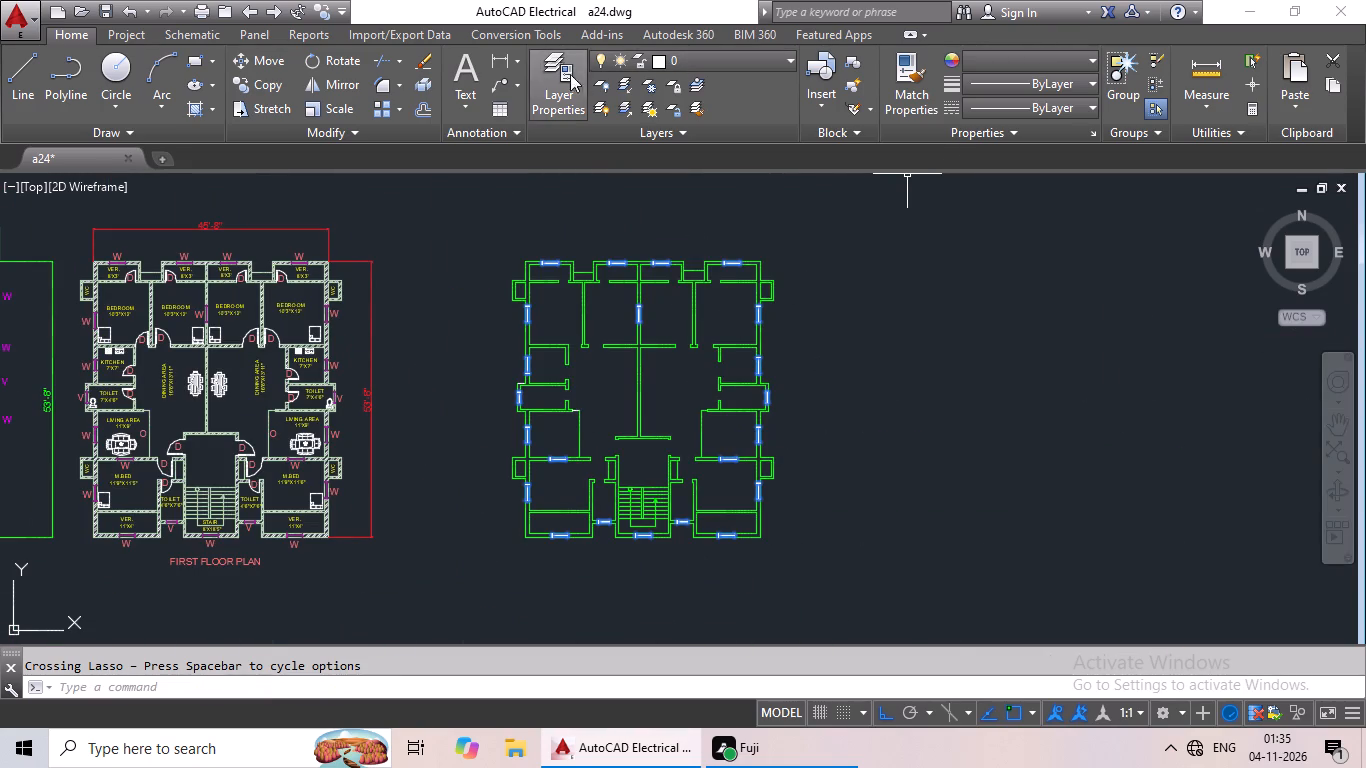
pyautogui.click(1096, 56)
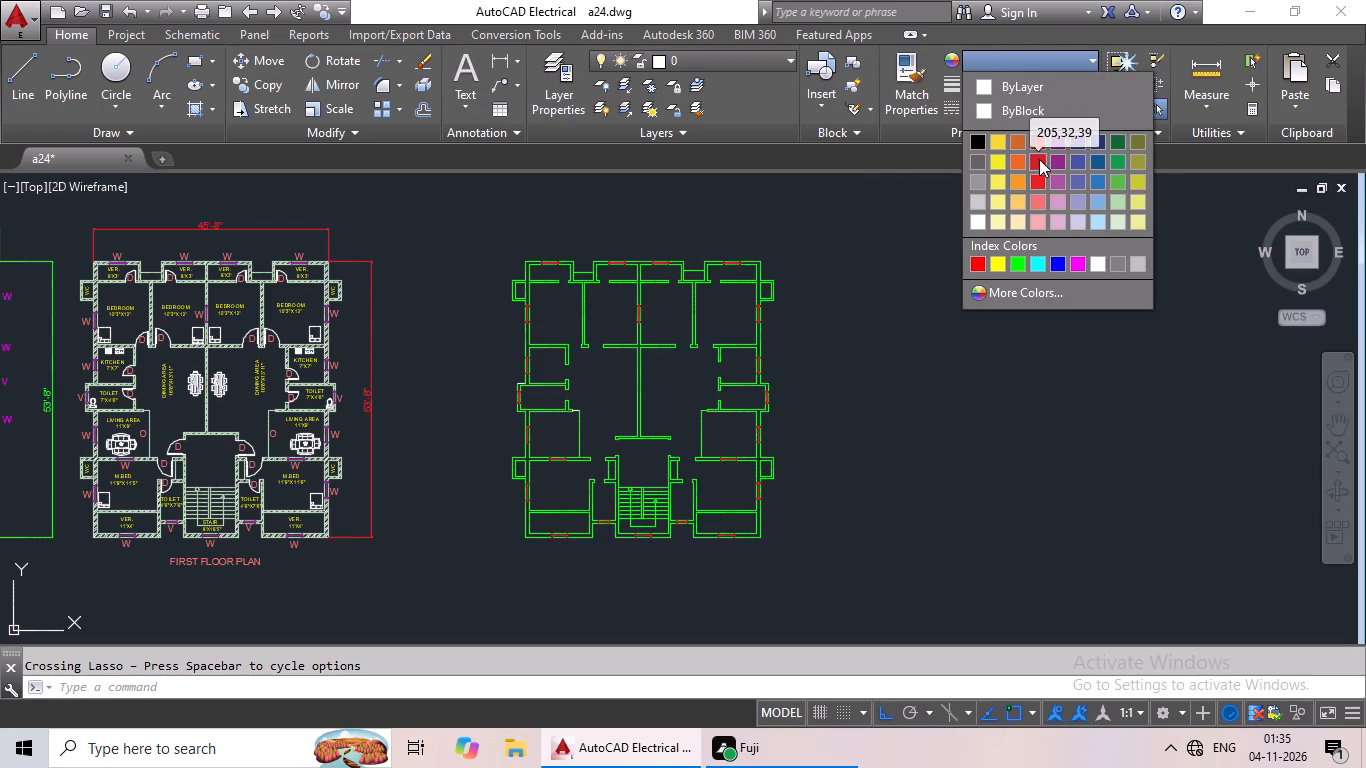
pyautogui.click(1039, 159)
pyautogui.press('Escape')
# Colour the leftover white lines at the left living area's opening and the left toilet's upper wall green.
pyautogui.scroll(2, 604, 399)
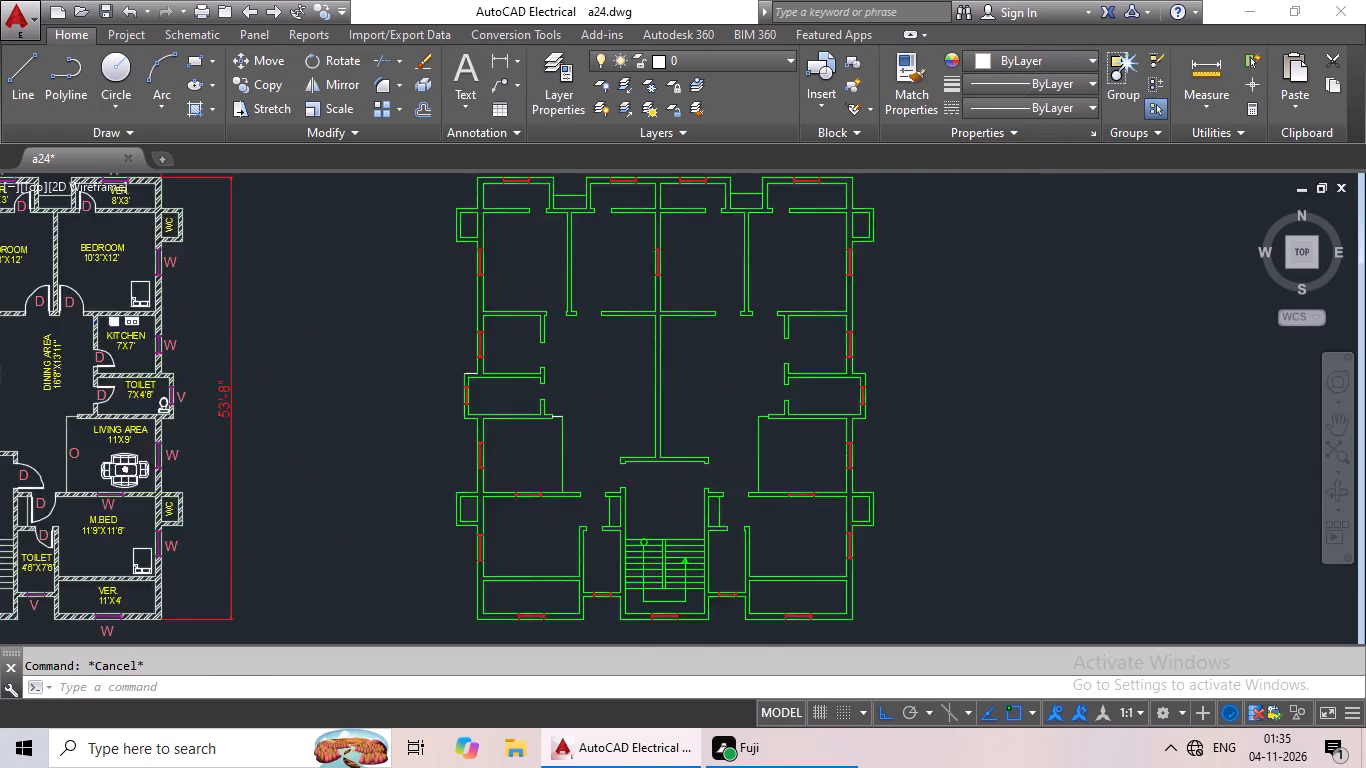
pyautogui.scroll(3, 542, 443)
pyautogui.moveTo(515, 314); pyautogui.dragTo(471, 404)
pyautogui.click(475, 405)
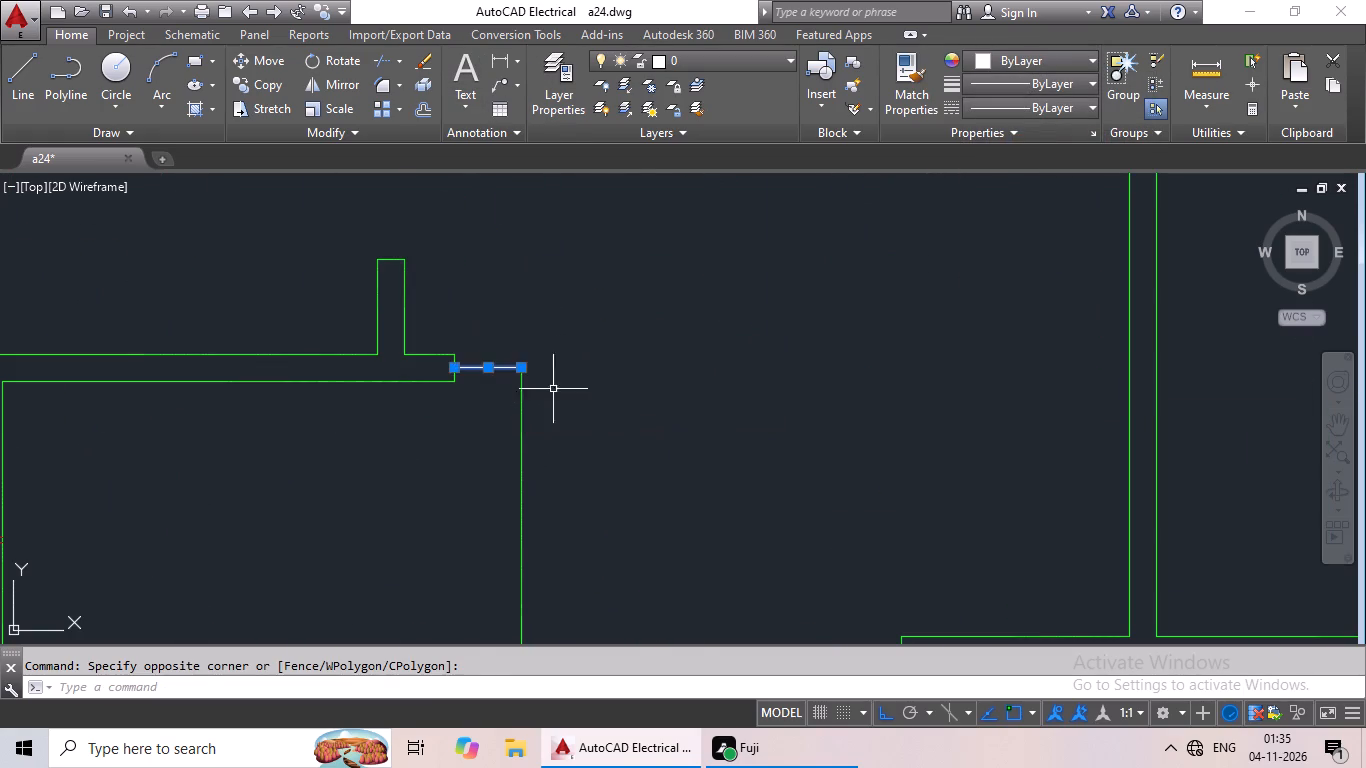
pyautogui.scroll(-5, 645, 364)
pyautogui.scroll(5, 549, 347)
pyautogui.moveTo(826, 230); pyautogui.dragTo(824, 249)
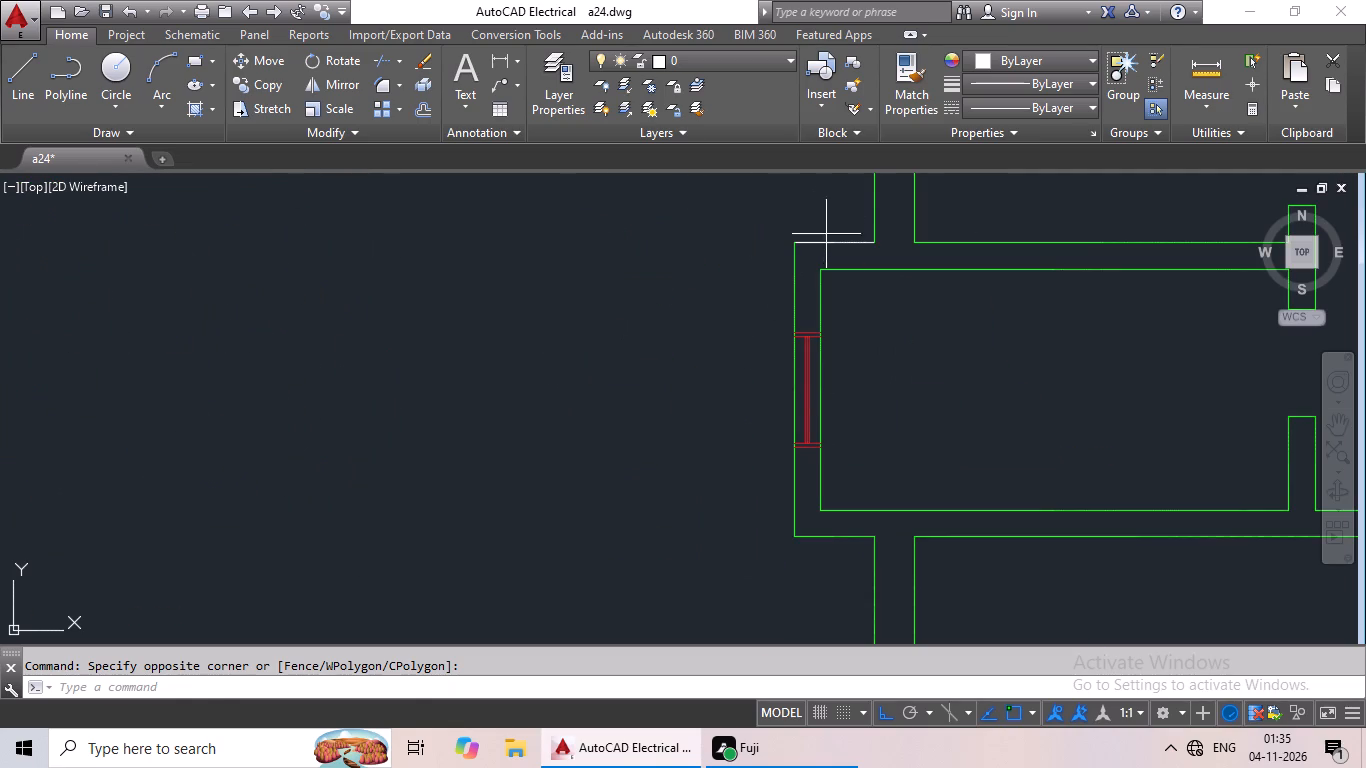
pyautogui.moveTo(824, 249); pyautogui.dragTo(814, 298)
pyautogui.click(819, 288)
pyautogui.scroll(-3, 888, 271)
pyautogui.moveTo(929, 297); pyautogui.dragTo(905, 312, button='middle')
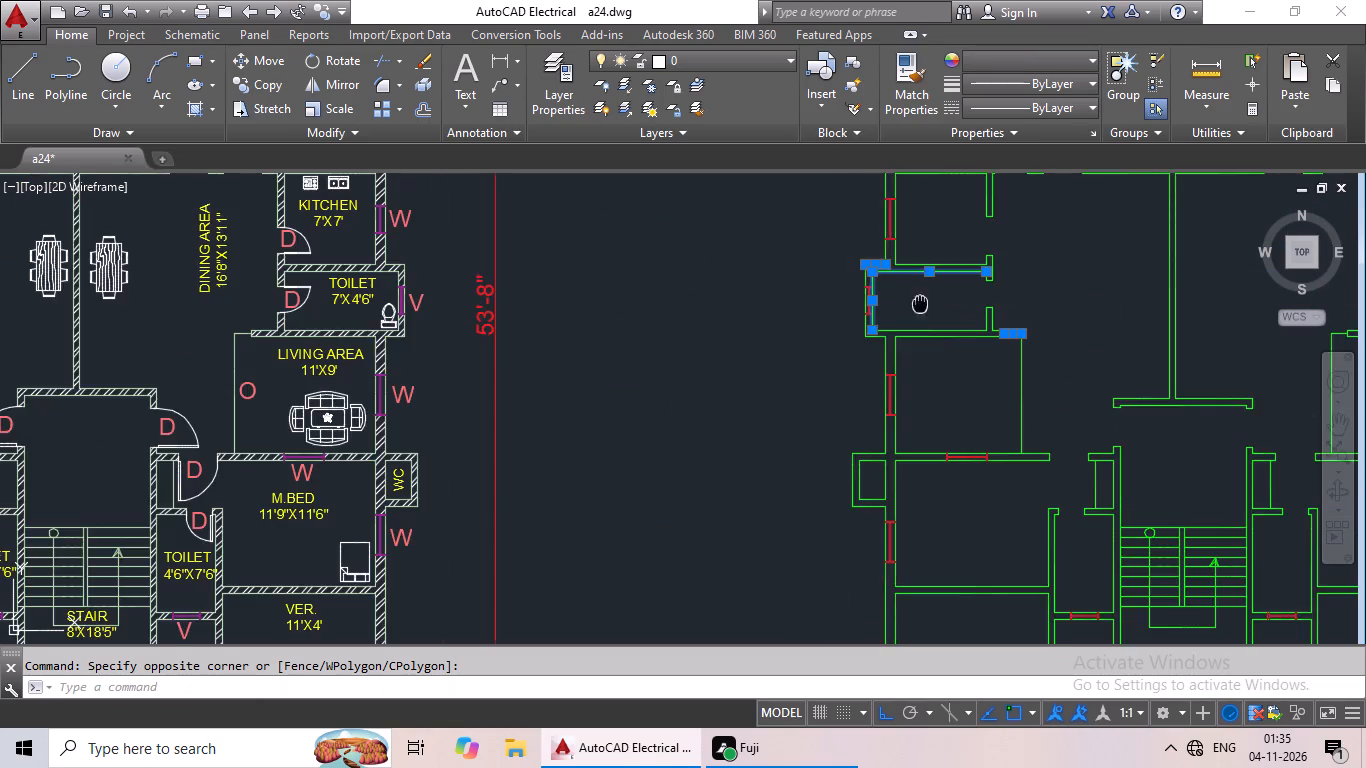
pyautogui.moveTo(905, 312); pyautogui.dragTo(764, 371, button='middle')
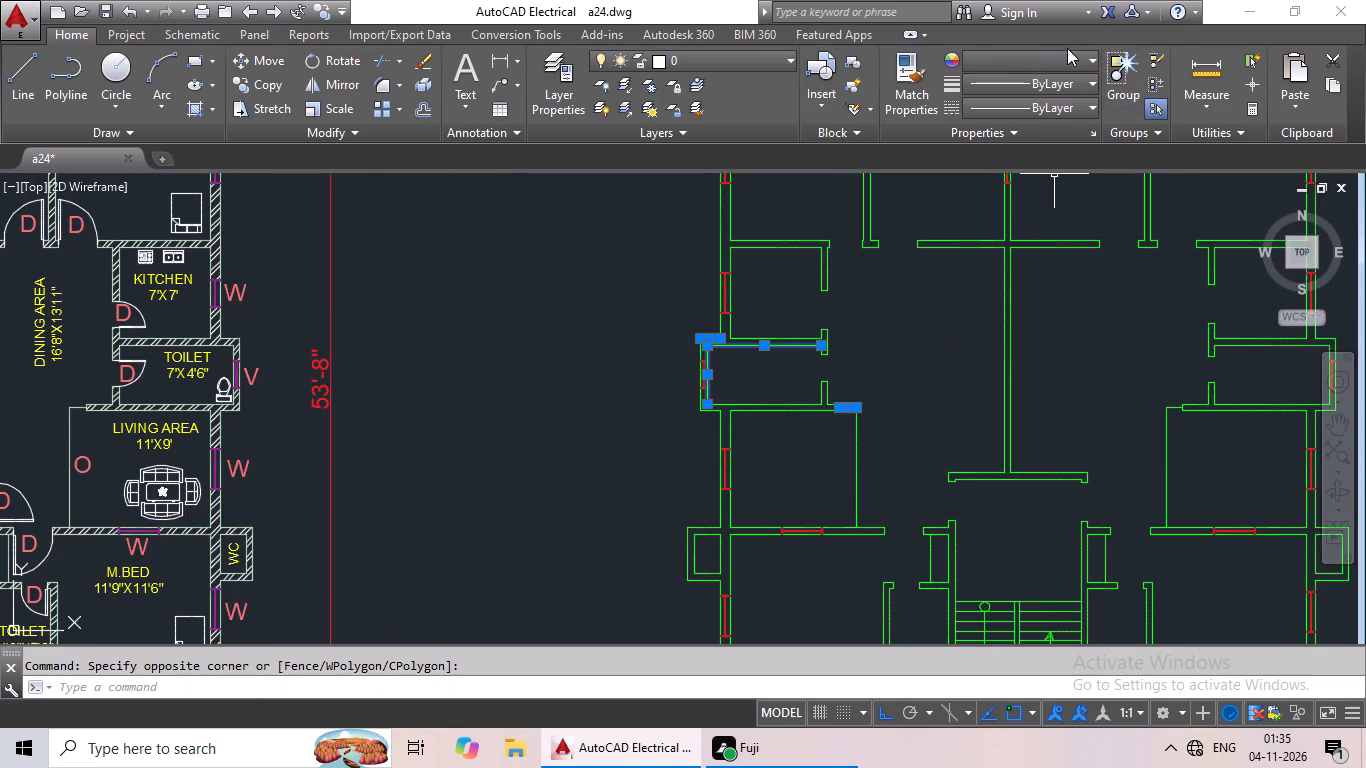
pyautogui.click(1091, 59)
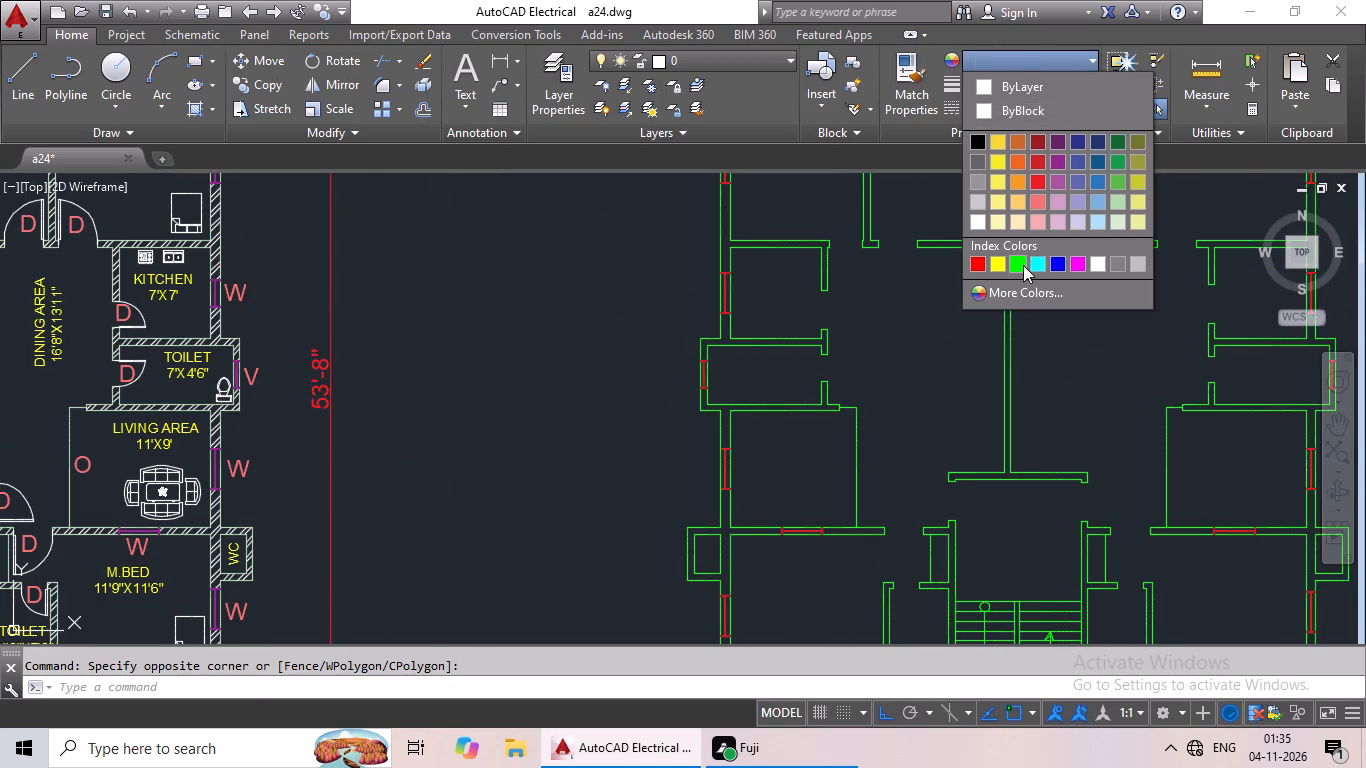
pyautogui.click(1023, 265)
pyautogui.press('Escape')
# Examine the whole recoloured plan for linework that still lacks its colour.
pyautogui.scroll(-2, 877, 381)
pyautogui.moveTo(875, 384); pyautogui.dragTo(652, 431, button='middle')
pyautogui.scroll(2, 787, 418)
pyautogui.scroll(-2, 791, 416)
pyautogui.scroll(2, 794, 542)
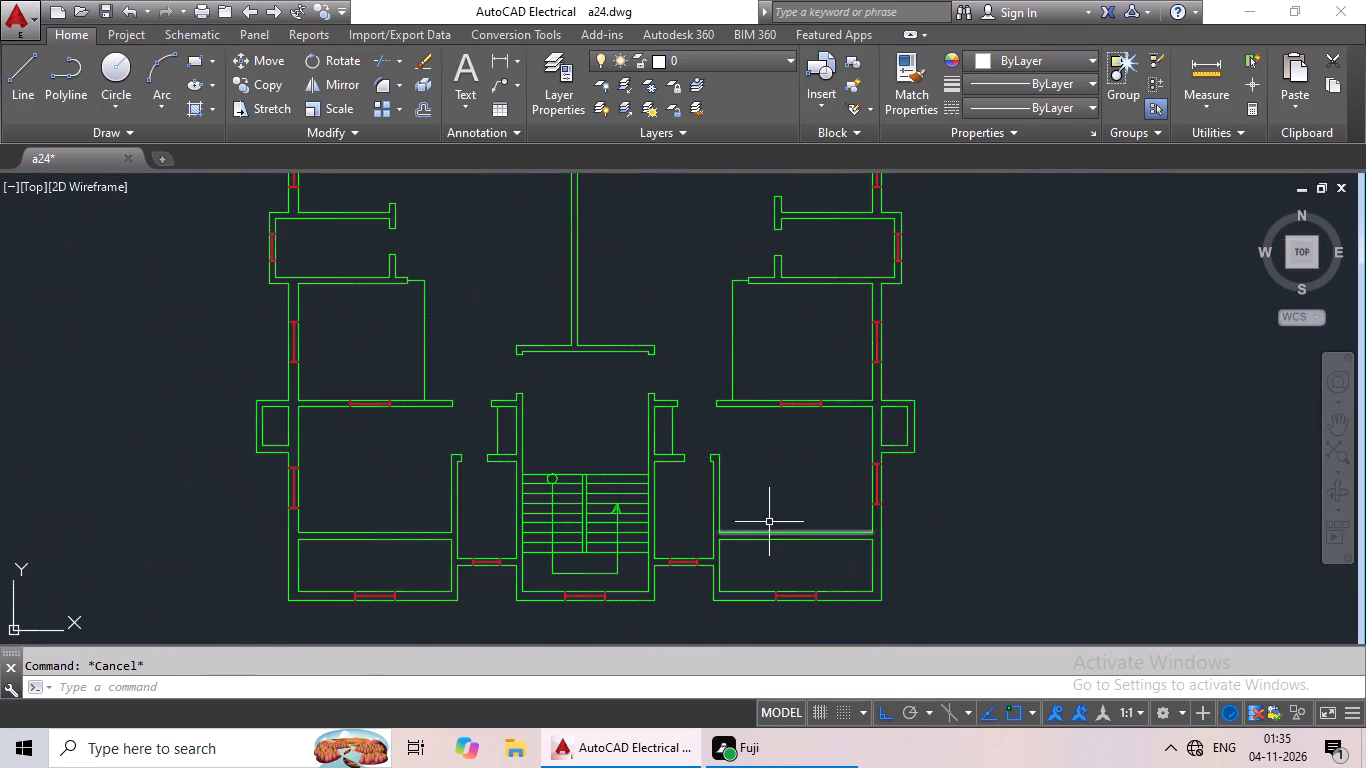
pyautogui.scroll(2, 738, 485)
pyautogui.moveTo(754, 475); pyautogui.dragTo(705, 605, button='middle')
pyautogui.scroll(-3, 713, 596)
pyautogui.moveTo(771, 560); pyautogui.dragTo(595, 558, button='middle')
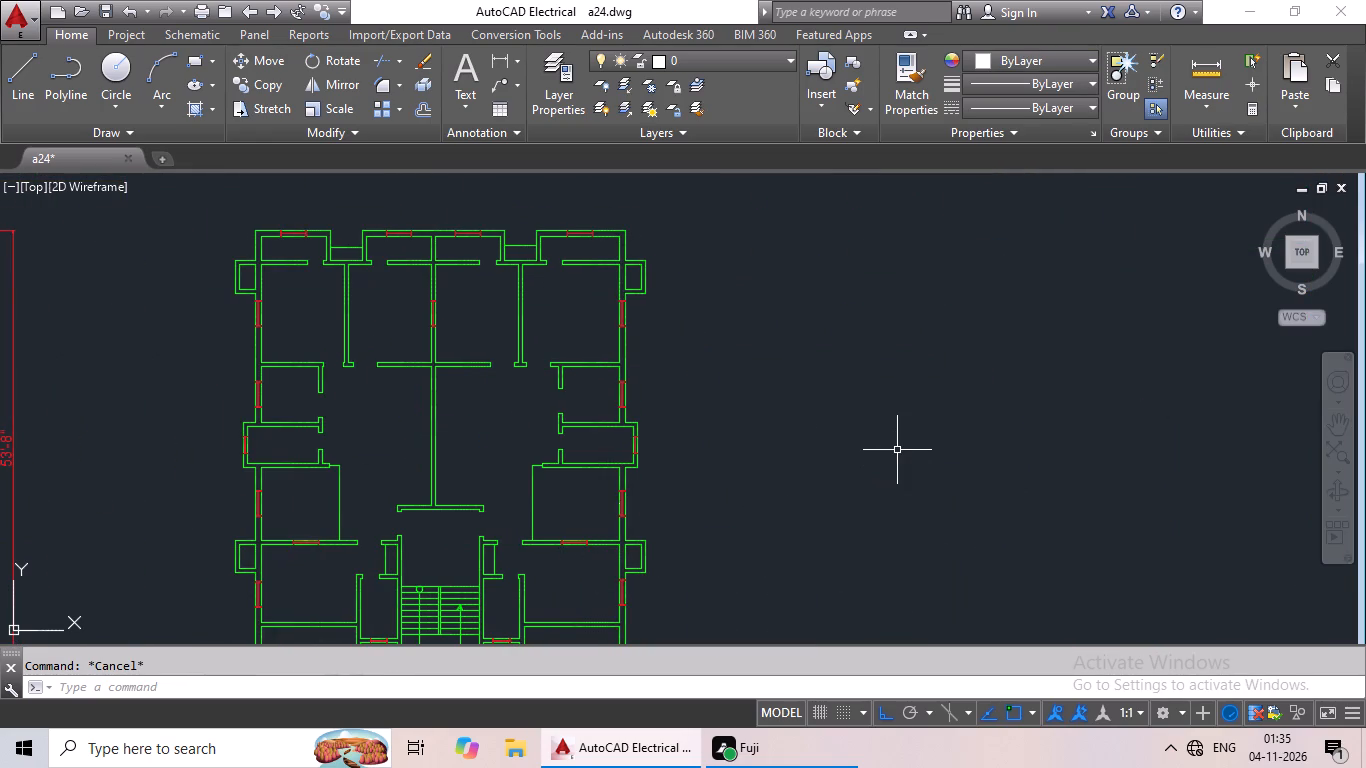
# Place three Door - Metric blocks from the tool palettes in the empty space to the right of the plan.
pyautogui.press('t')
pyautogui.write('pp')
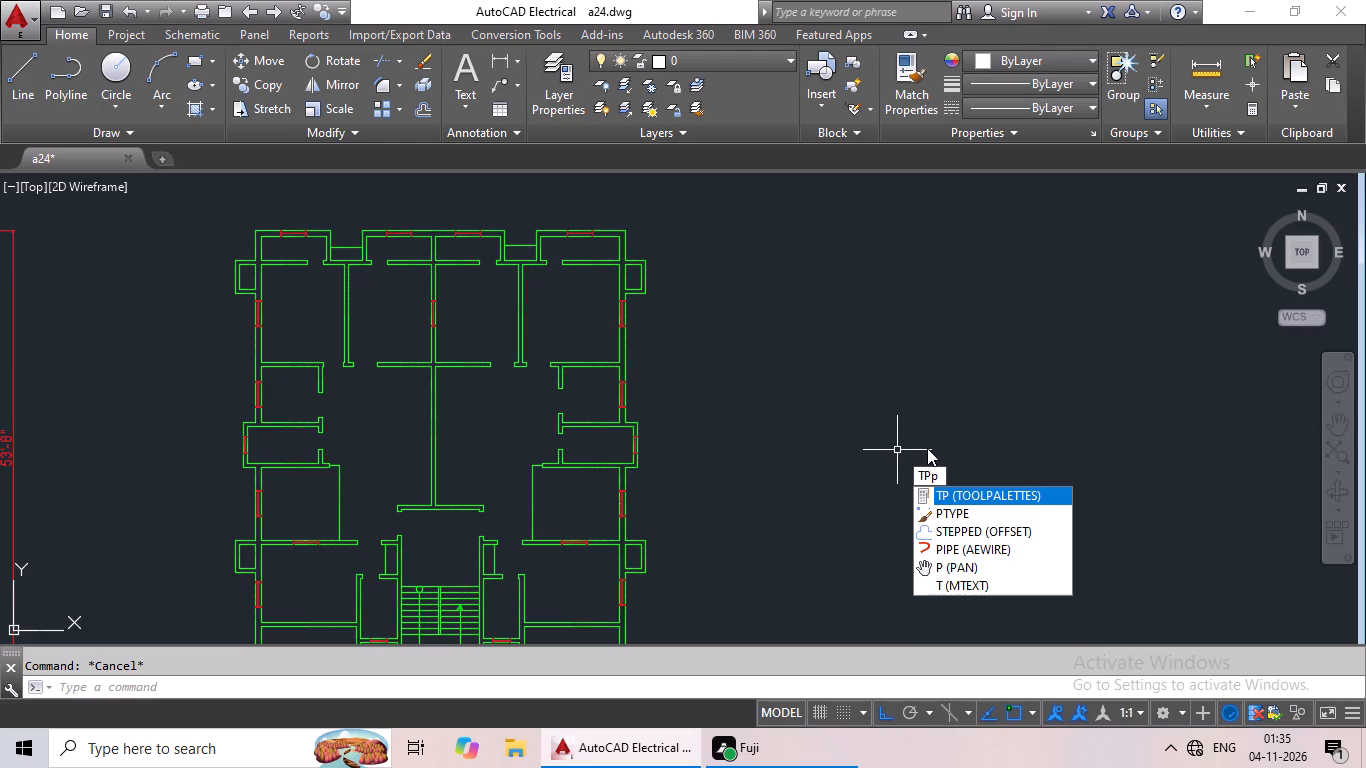
pyautogui.press('BackSpace')
pyautogui.press('space')
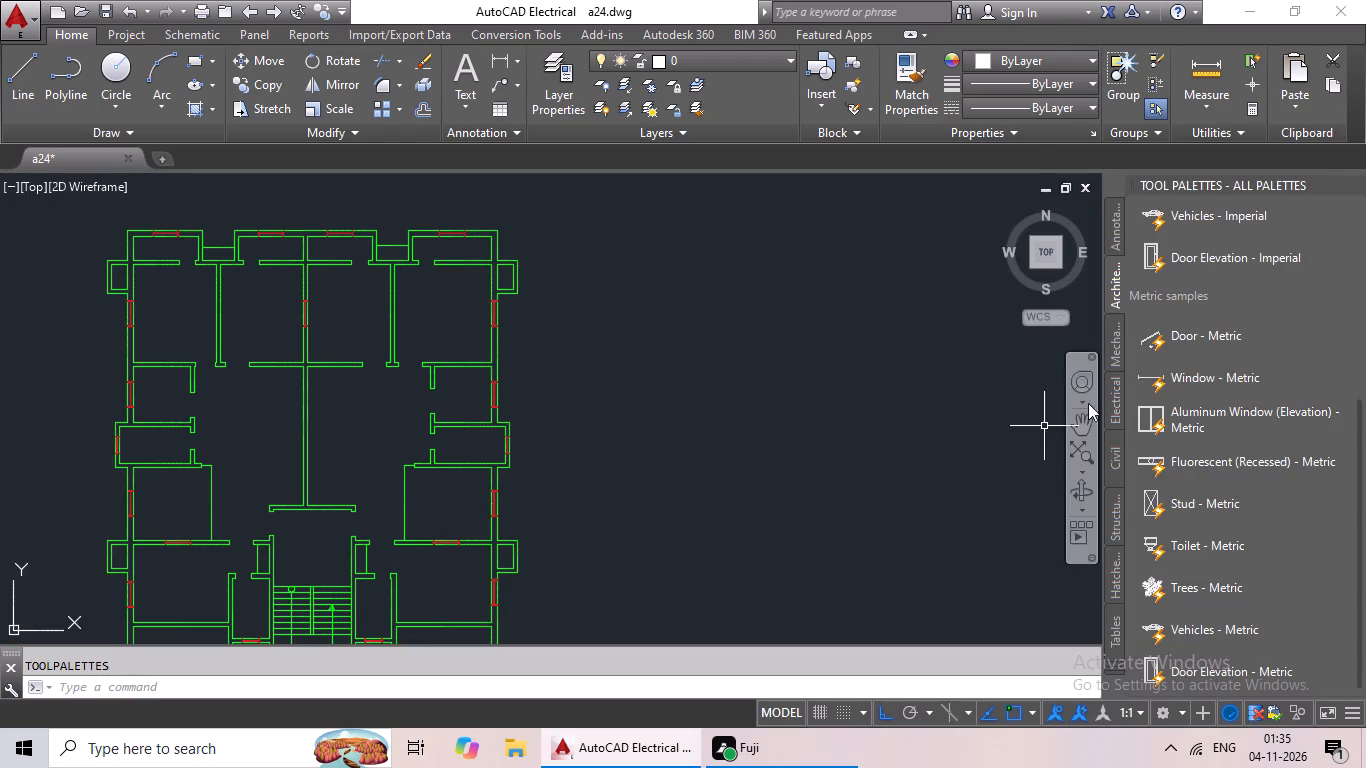
pyautogui.doubleClick(1191, 332)
pyautogui.click(729, 339)
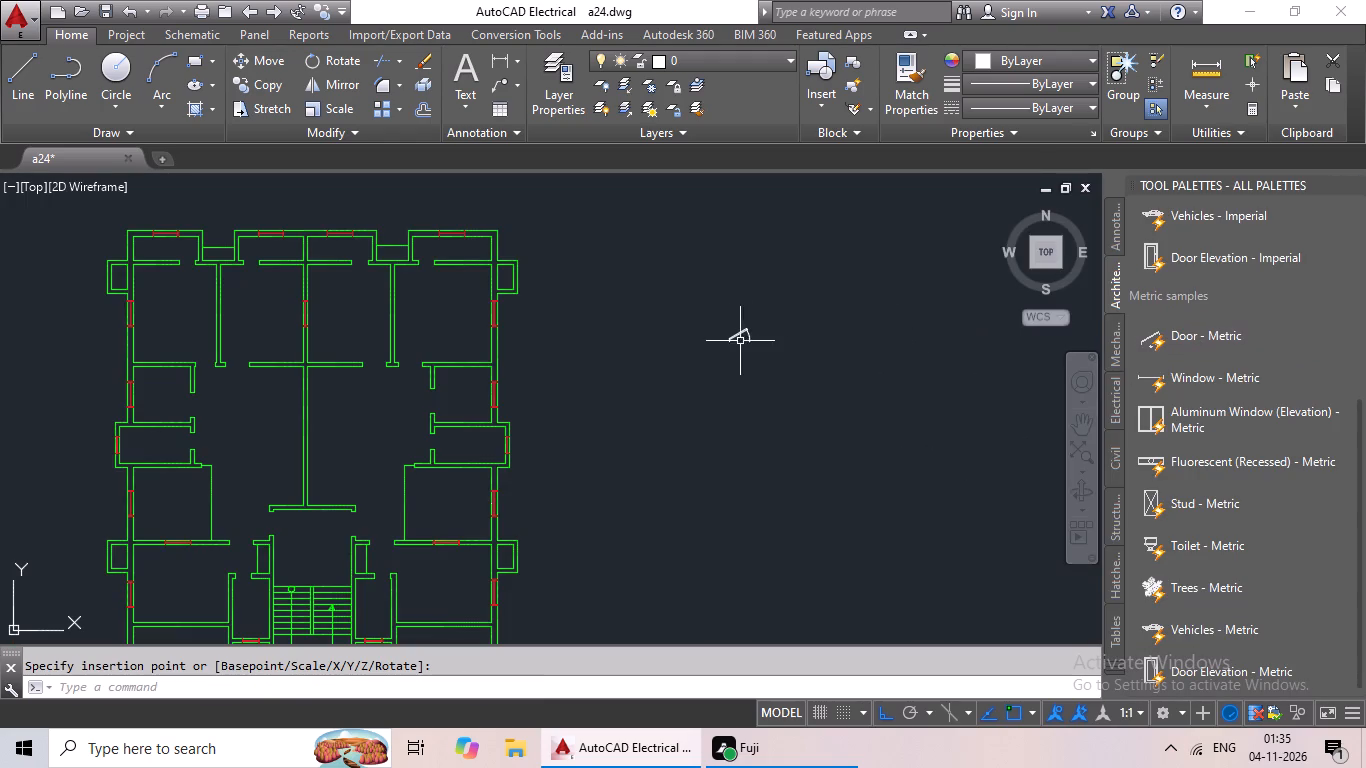
pyautogui.doubleClick(1211, 338)
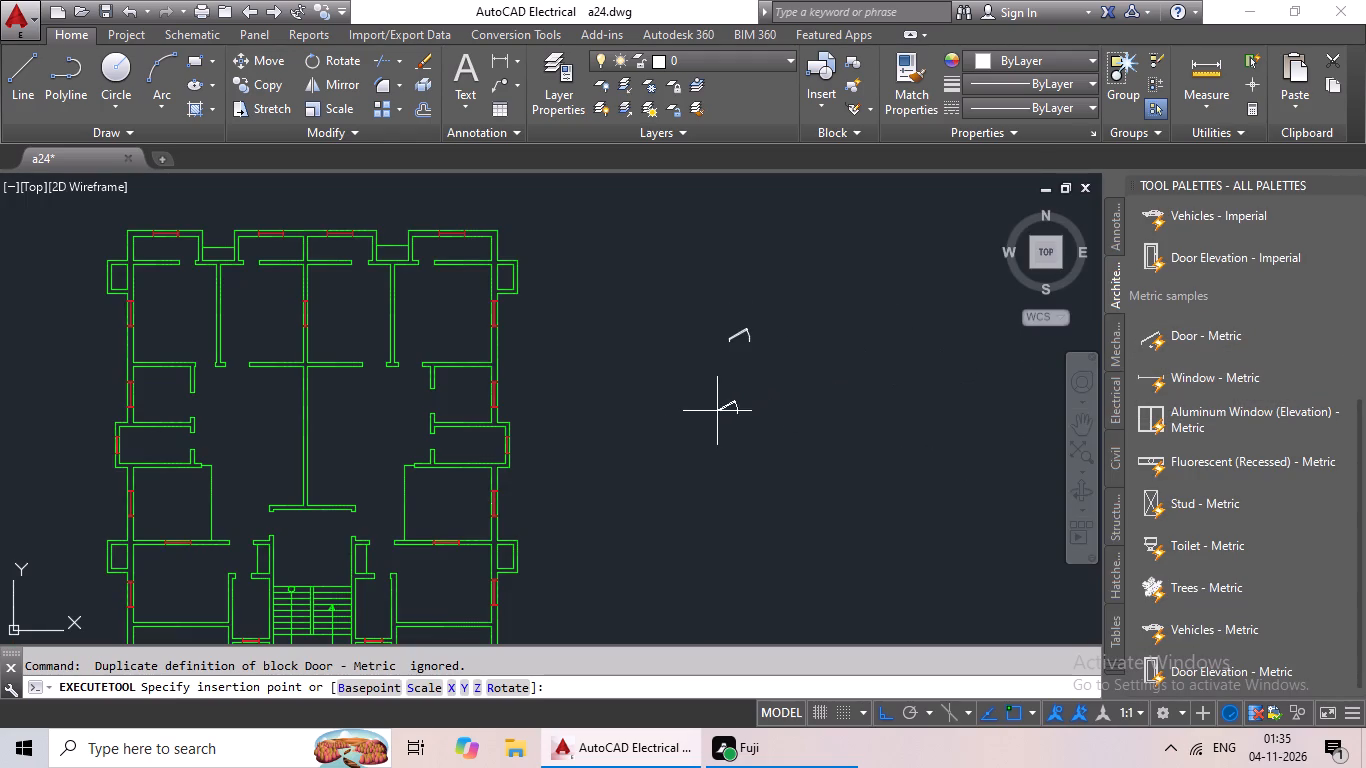
pyautogui.click(690, 427)
pyautogui.doubleClick(1213, 335)
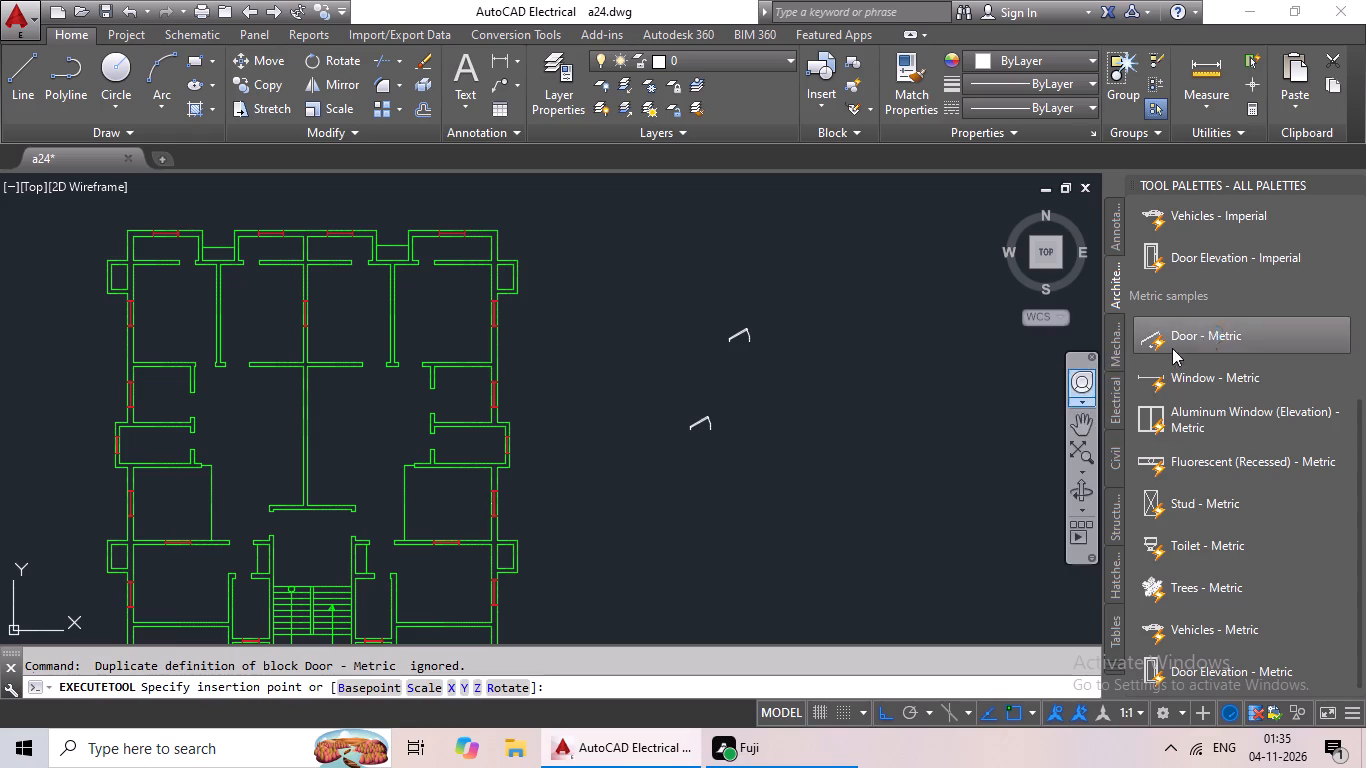
pyautogui.click(875, 368)
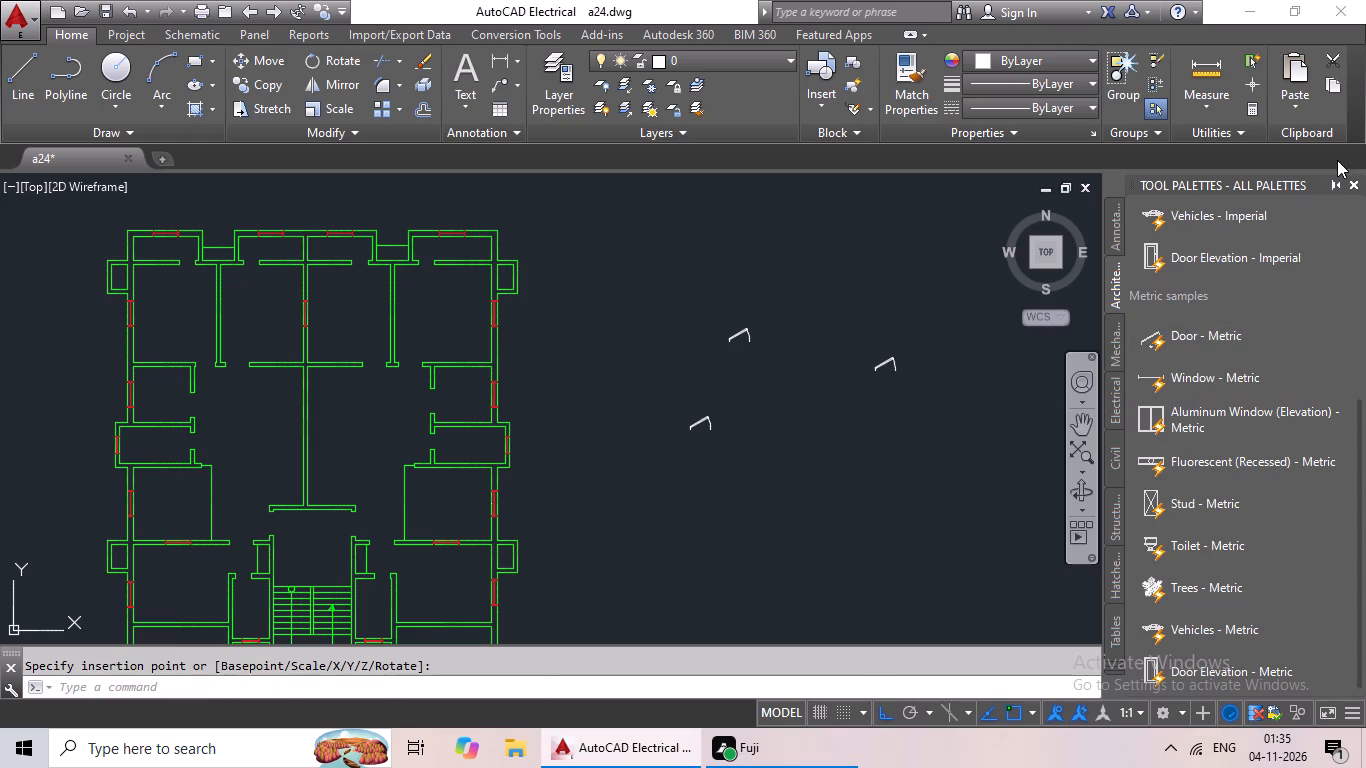
pyautogui.click(1358, 182)
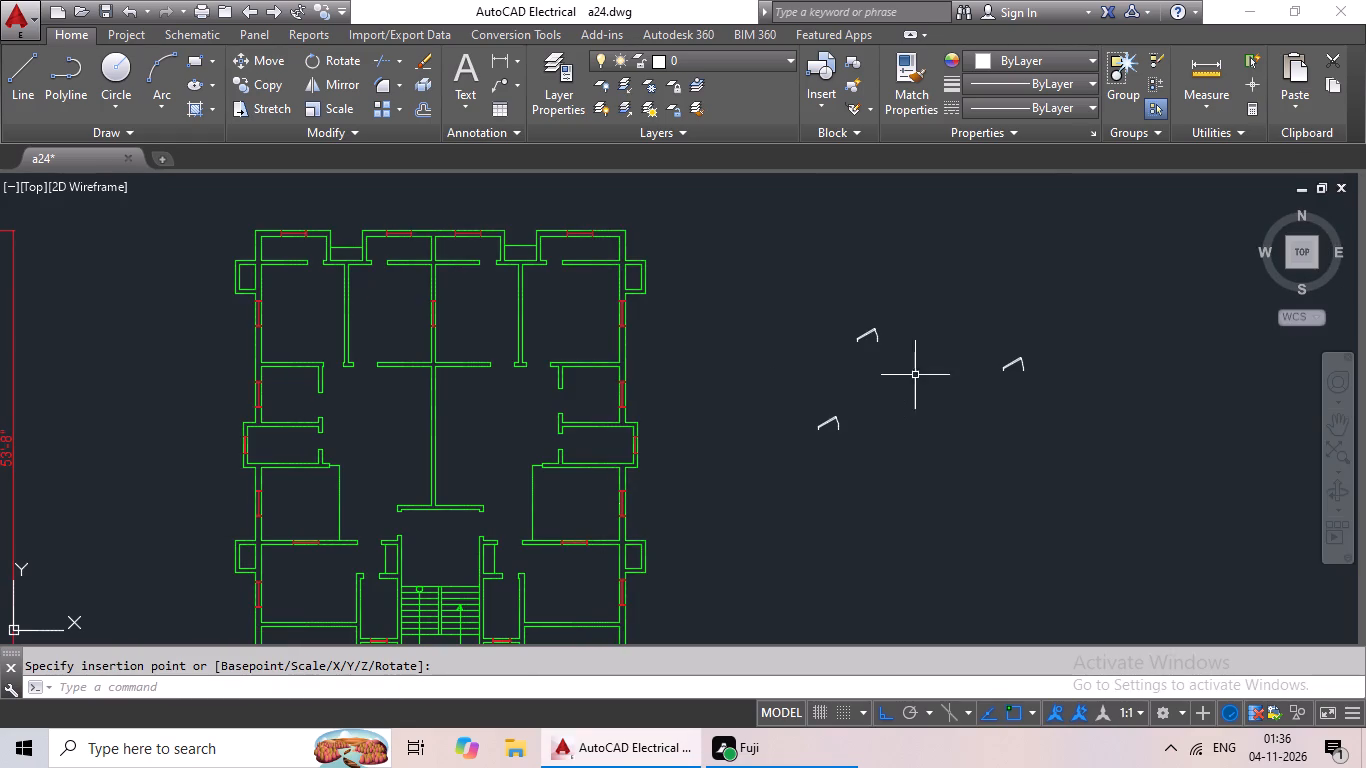
# Set the uppermost loose door block's opening angle to Open 90º.
pyautogui.scroll(1, 888, 301)
pyautogui.click(862, 345)
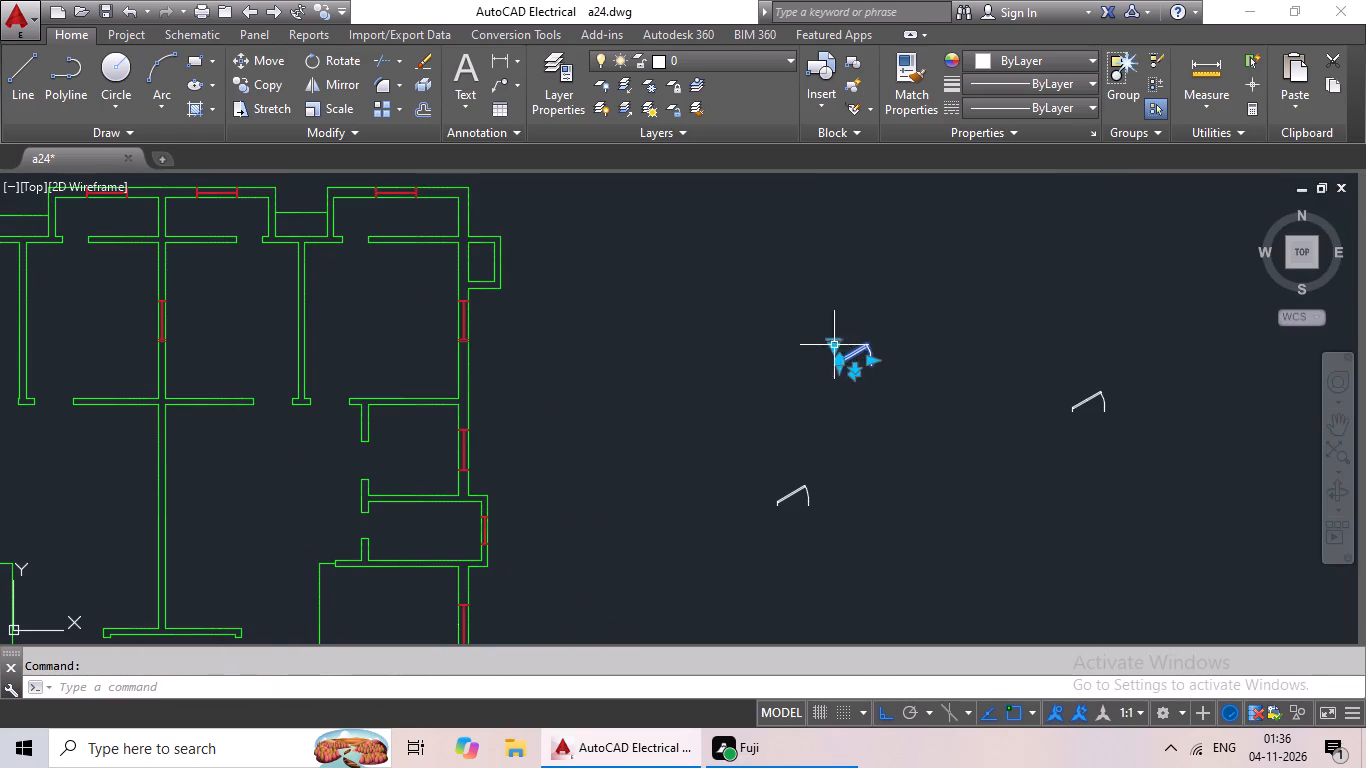
pyautogui.click(839, 341)
pyautogui.click(837, 342)
pyautogui.click(835, 343)
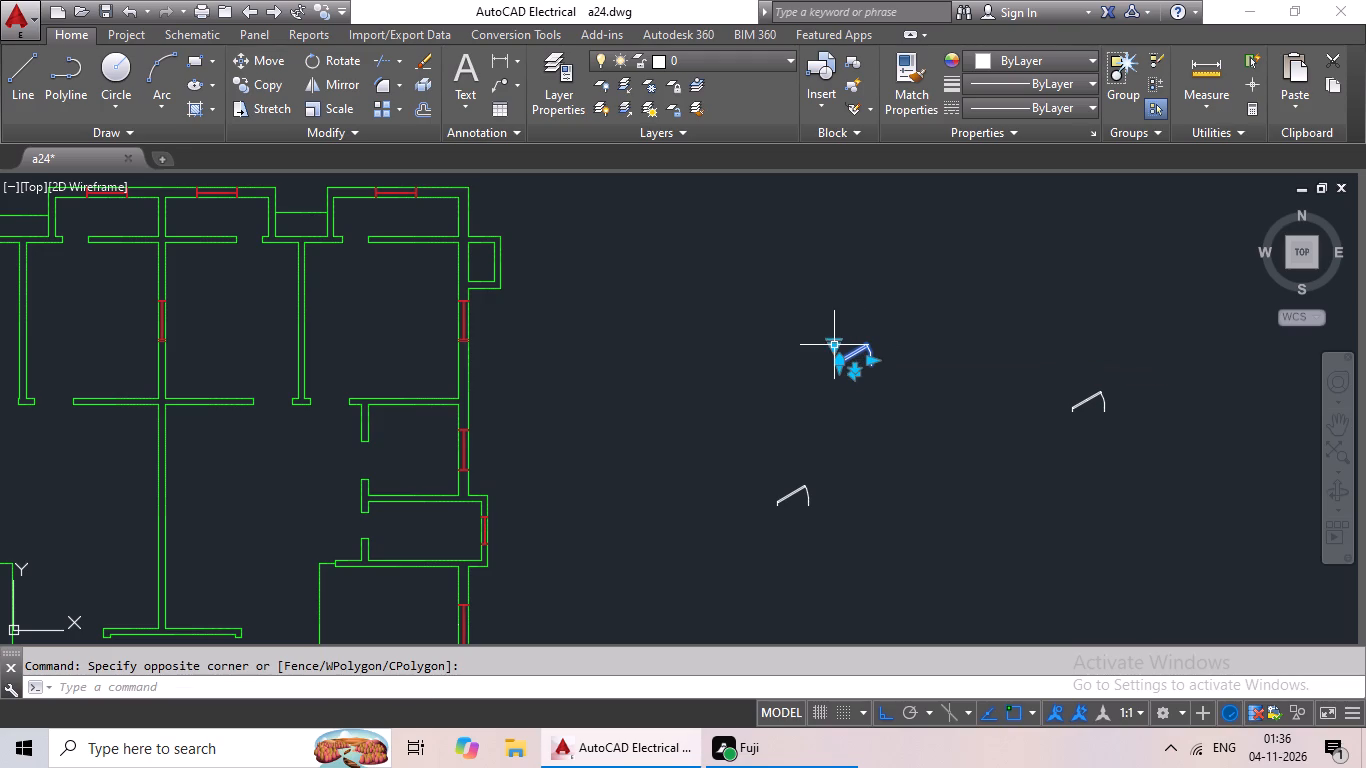
pyautogui.click(834, 347)
pyautogui.click(876, 418)
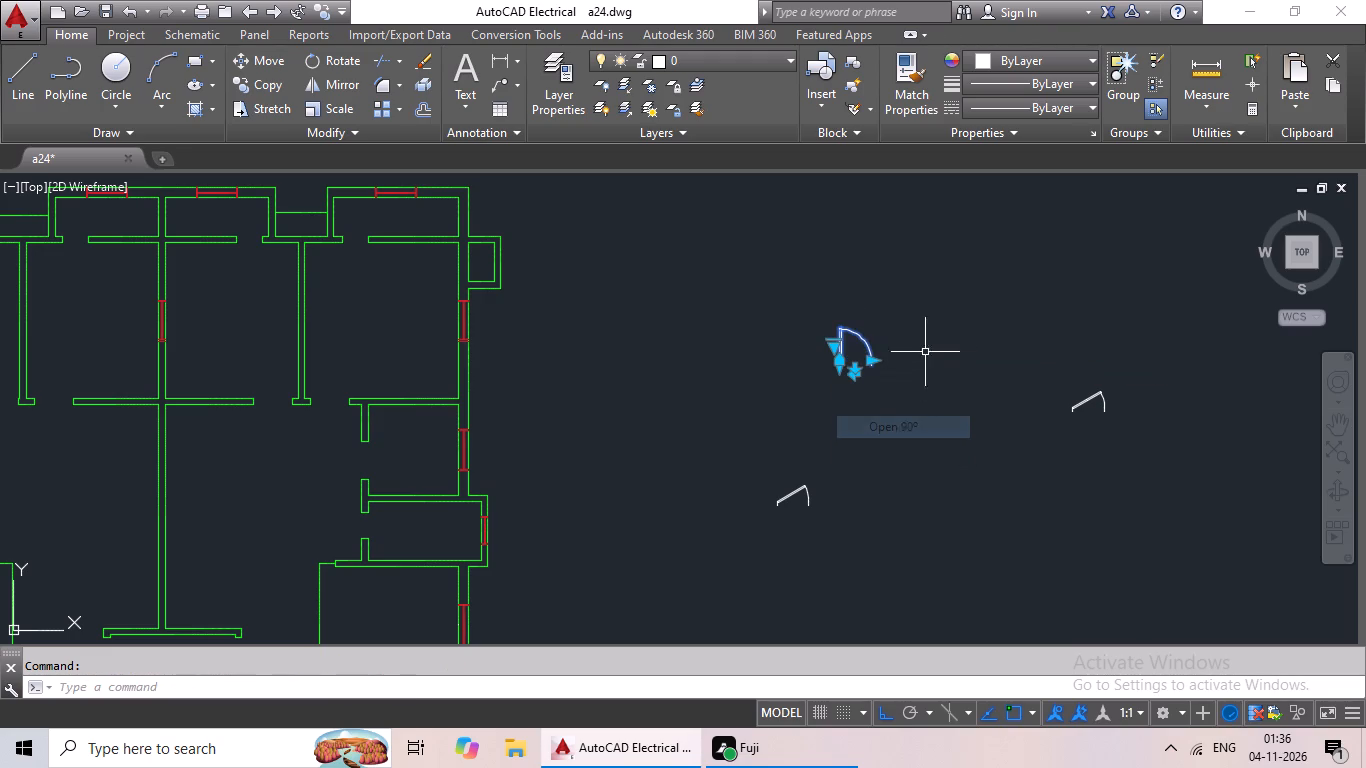
# Copy the 90º door and paste it into the doorway between the top right verandah and bedroom.
pyautogui.scroll(-2, 924, 326)
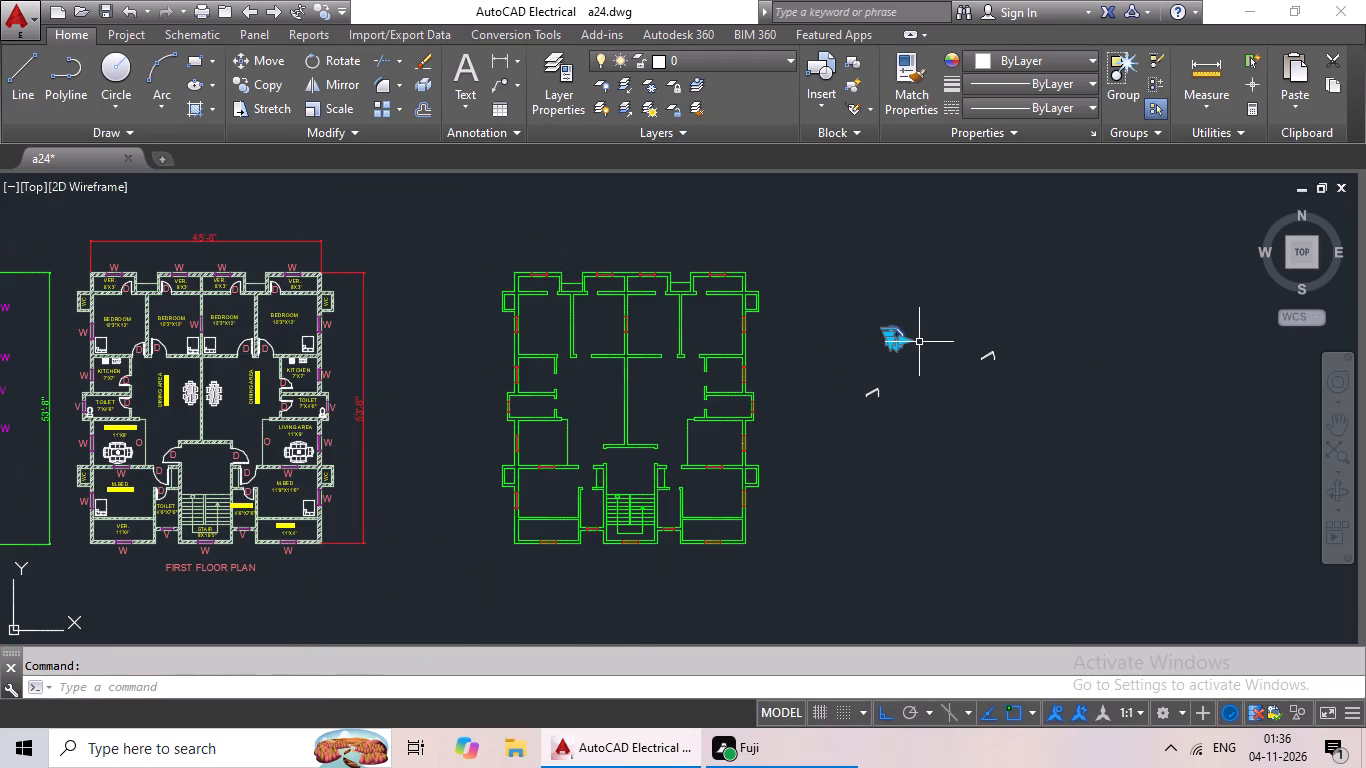
pyautogui.scroll(4, 905, 318)
pyautogui.scroll(-3, 912, 335)
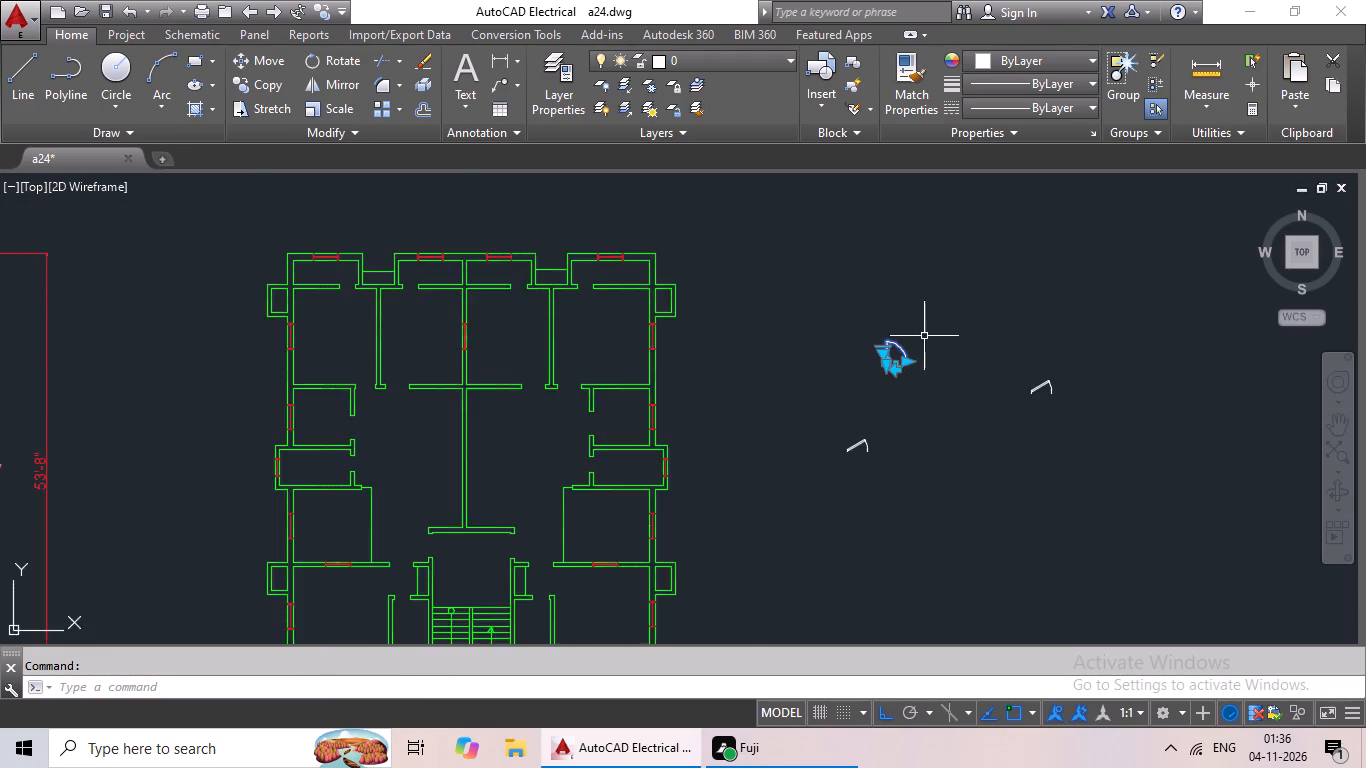
pyautogui.scroll(-1, 924, 336)
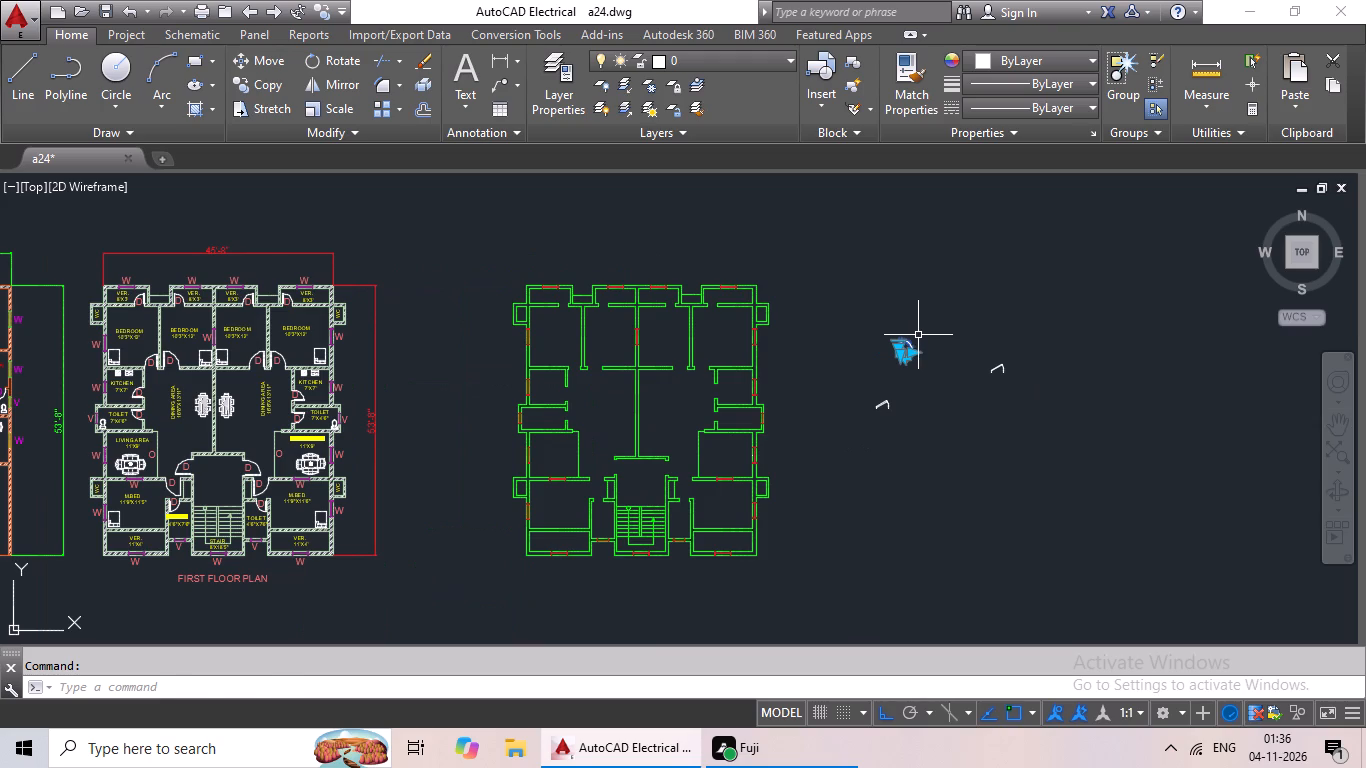
pyautogui.hotkey('ctrl', 'c')
pyautogui.hotkey('ctrl', 'v')
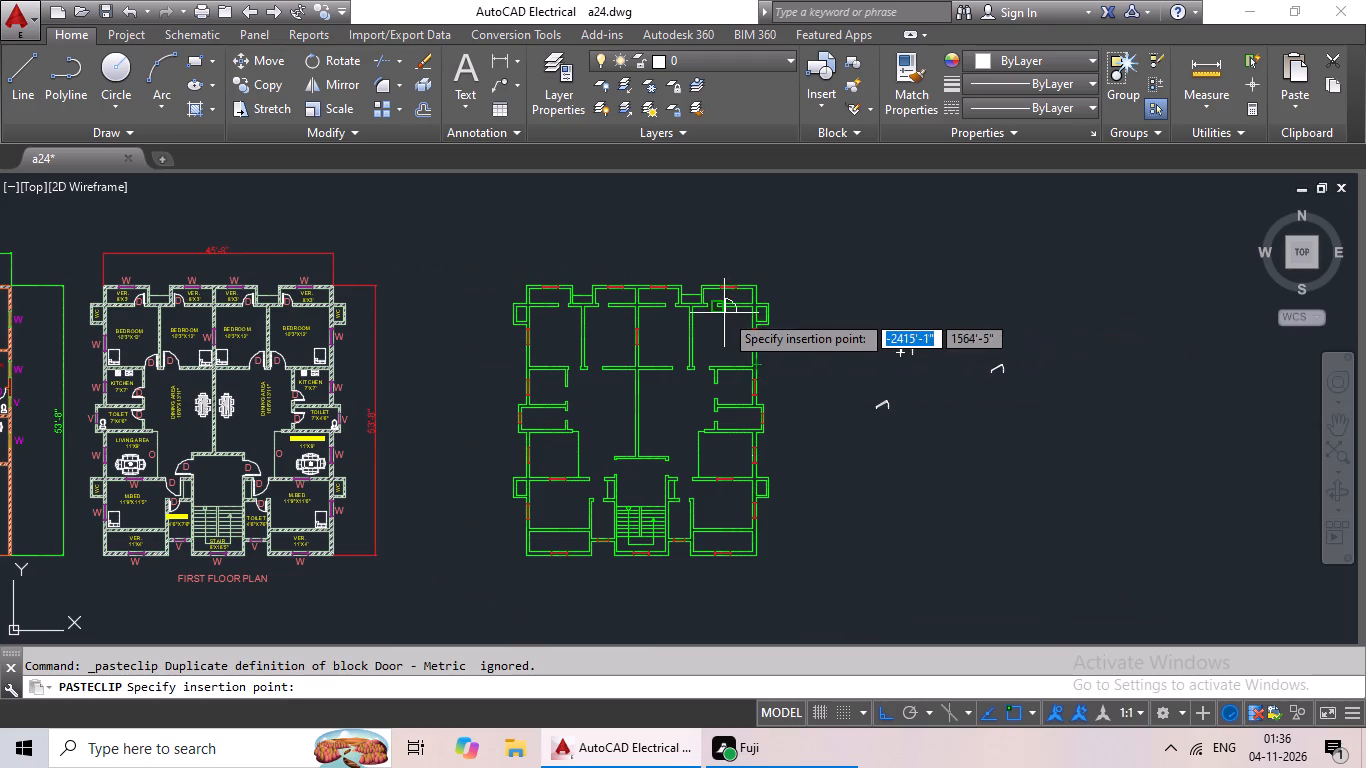
pyautogui.scroll(5, 724, 313)
pyautogui.moveTo(605, 290); pyautogui.dragTo(613, 435, button='middle')
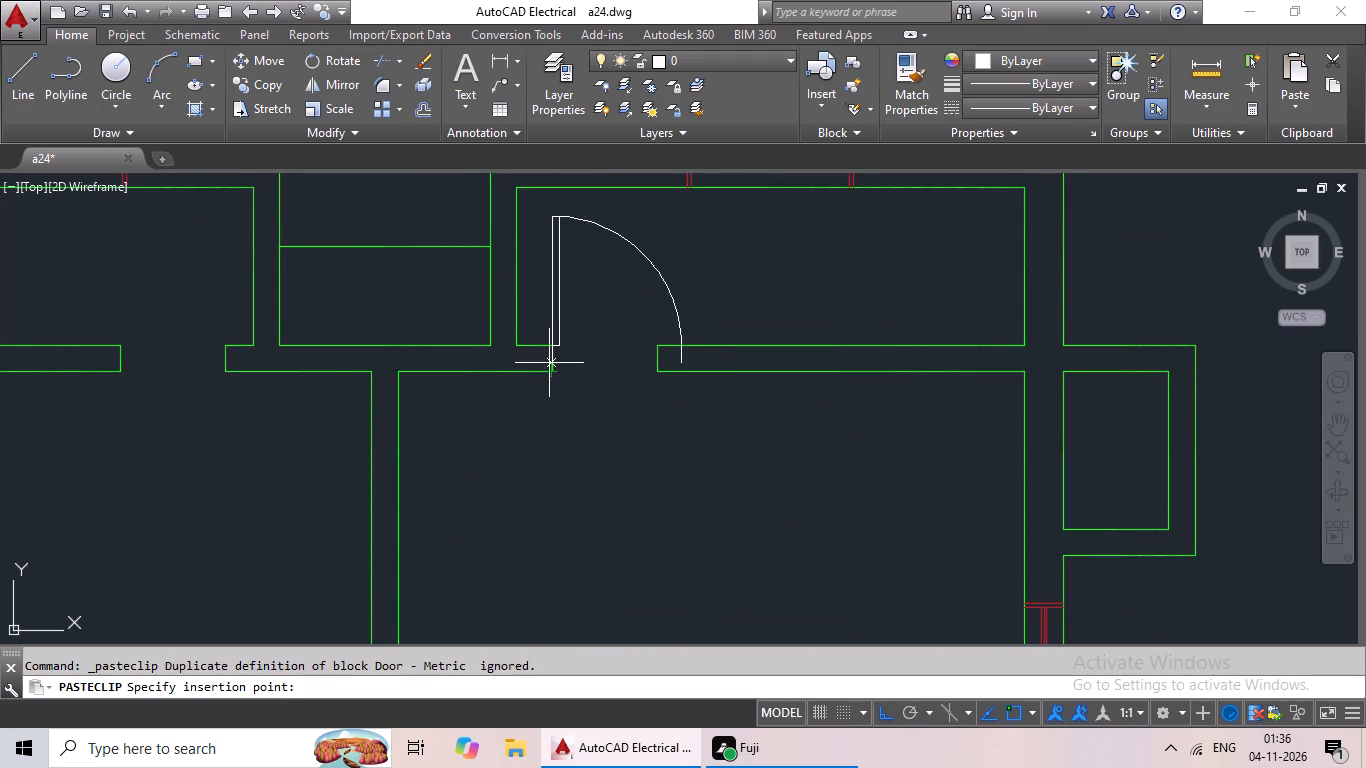
pyautogui.click(556, 361)
pyautogui.scroll(-2, 659, 351)
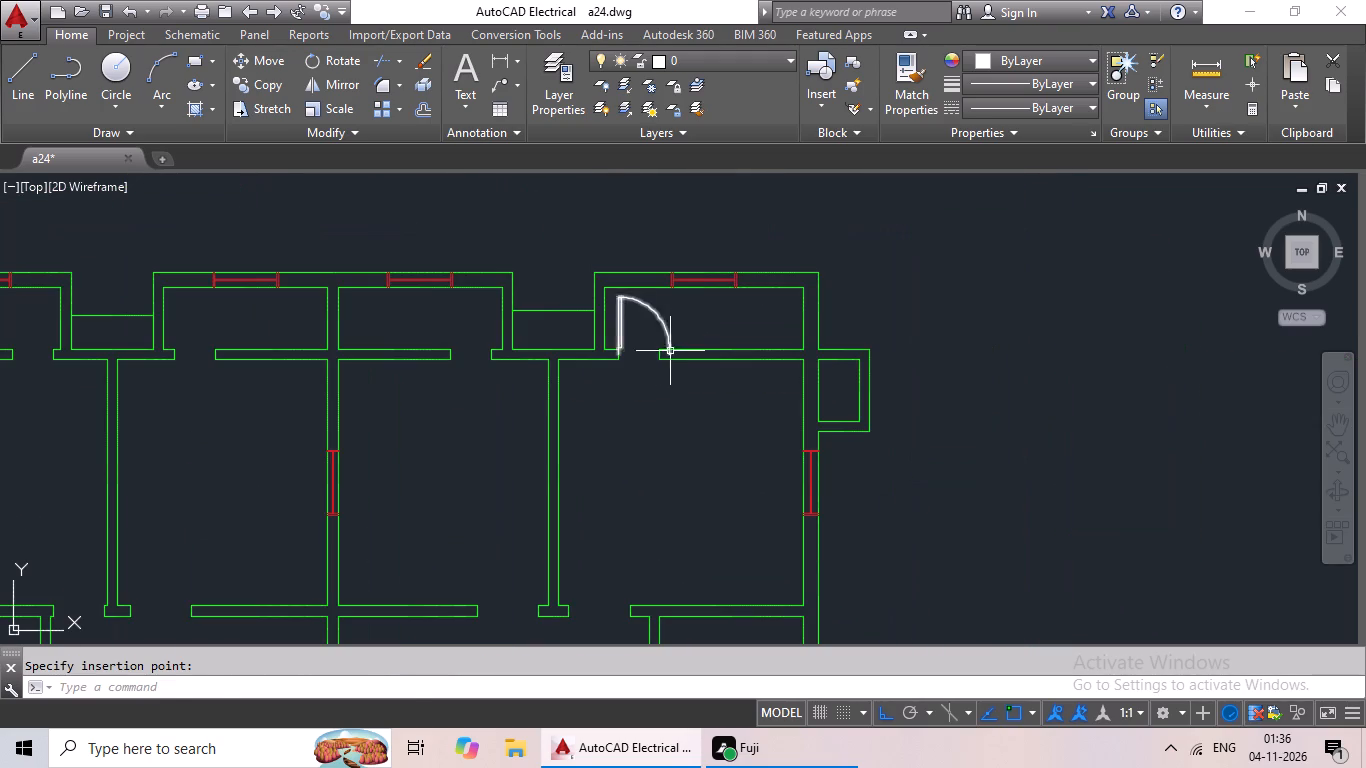
# Scale the door in the top right verandah doorway by reference from its hinge side so its width matches the opening.
pyautogui.moveTo(709, 325); pyautogui.dragTo(653, 335)
pyautogui.click(653, 335)
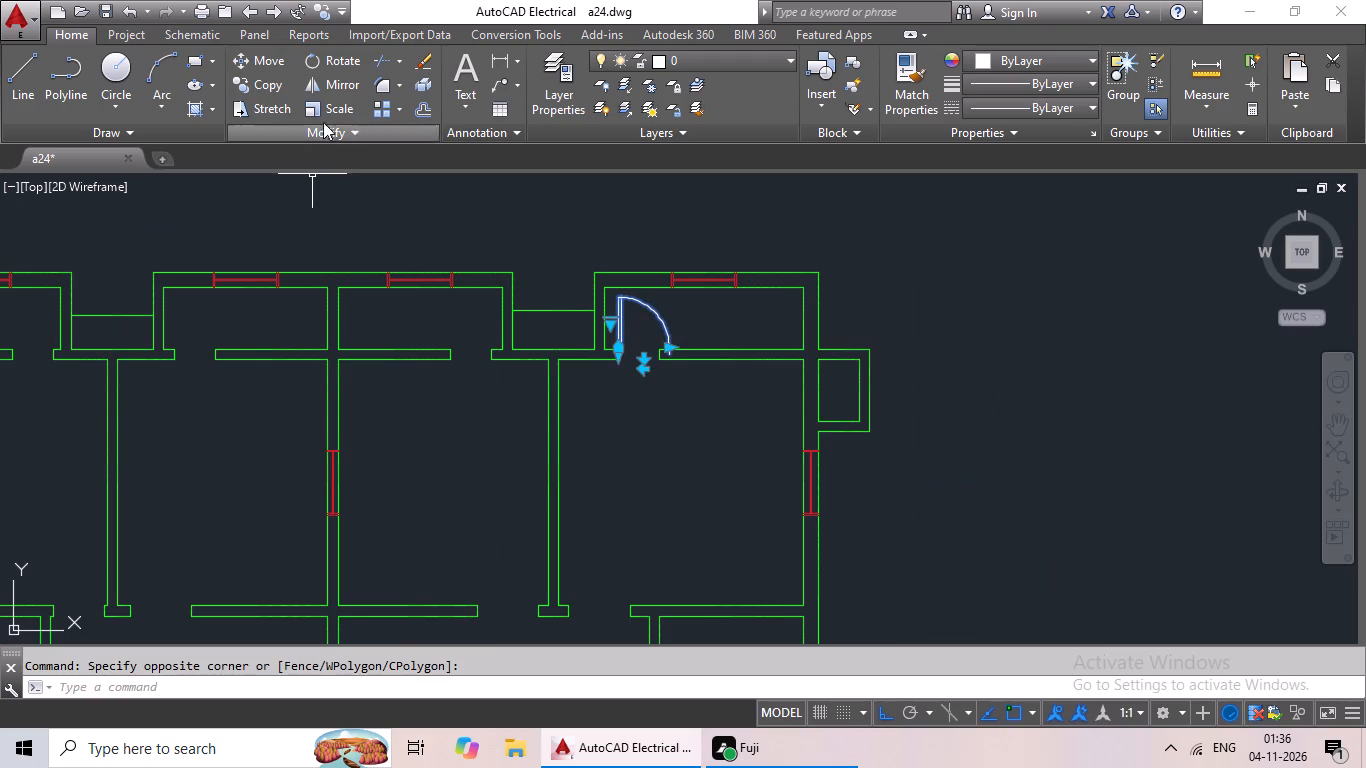
pyautogui.click(326, 112)
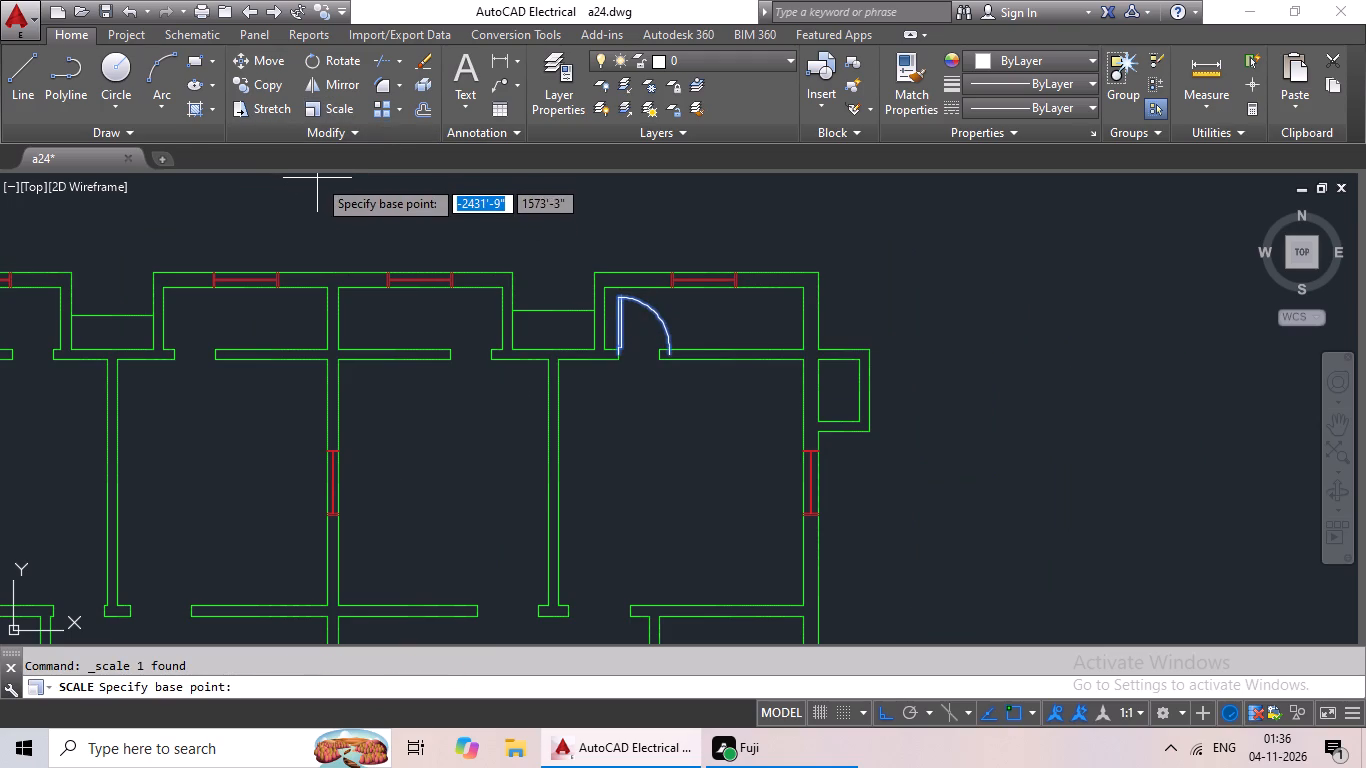
pyautogui.scroll(3, 613, 333)
pyautogui.scroll(1, 796, 422)
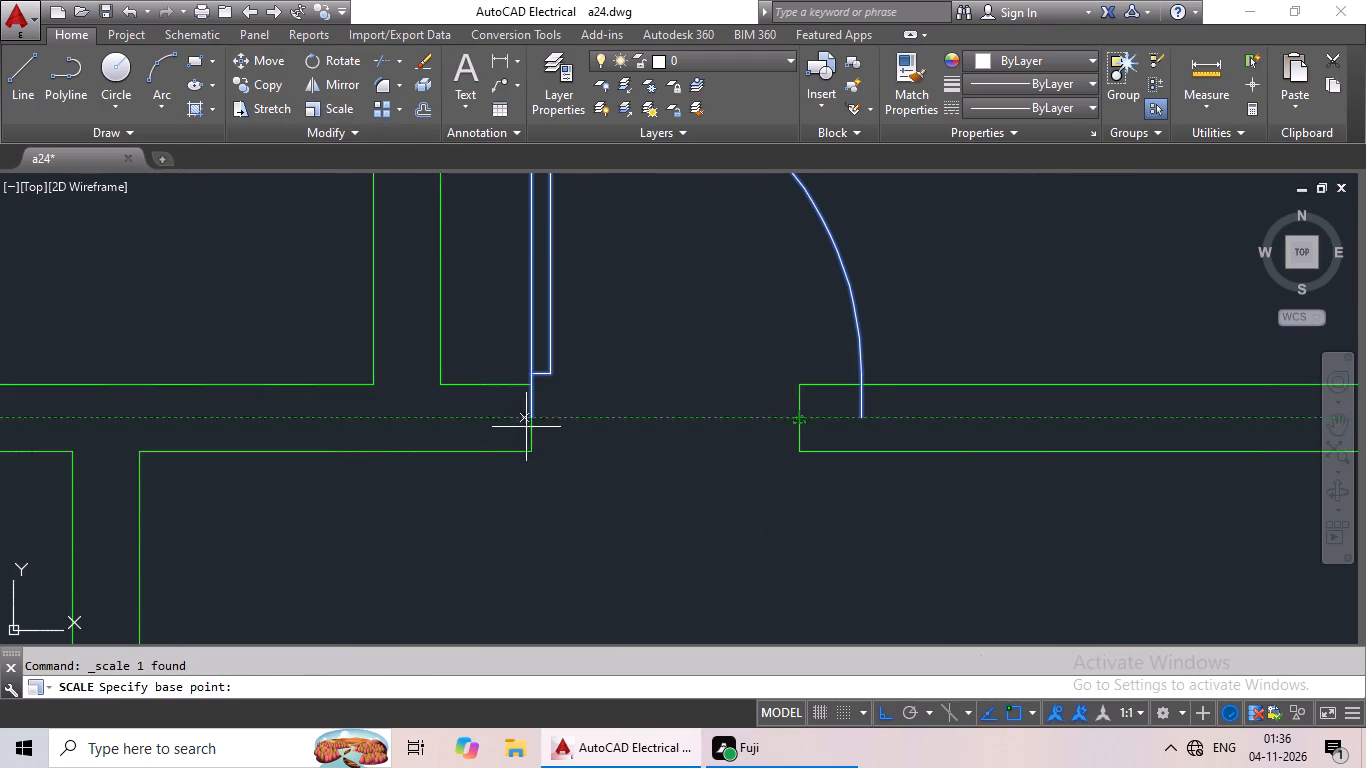
pyautogui.click(535, 422)
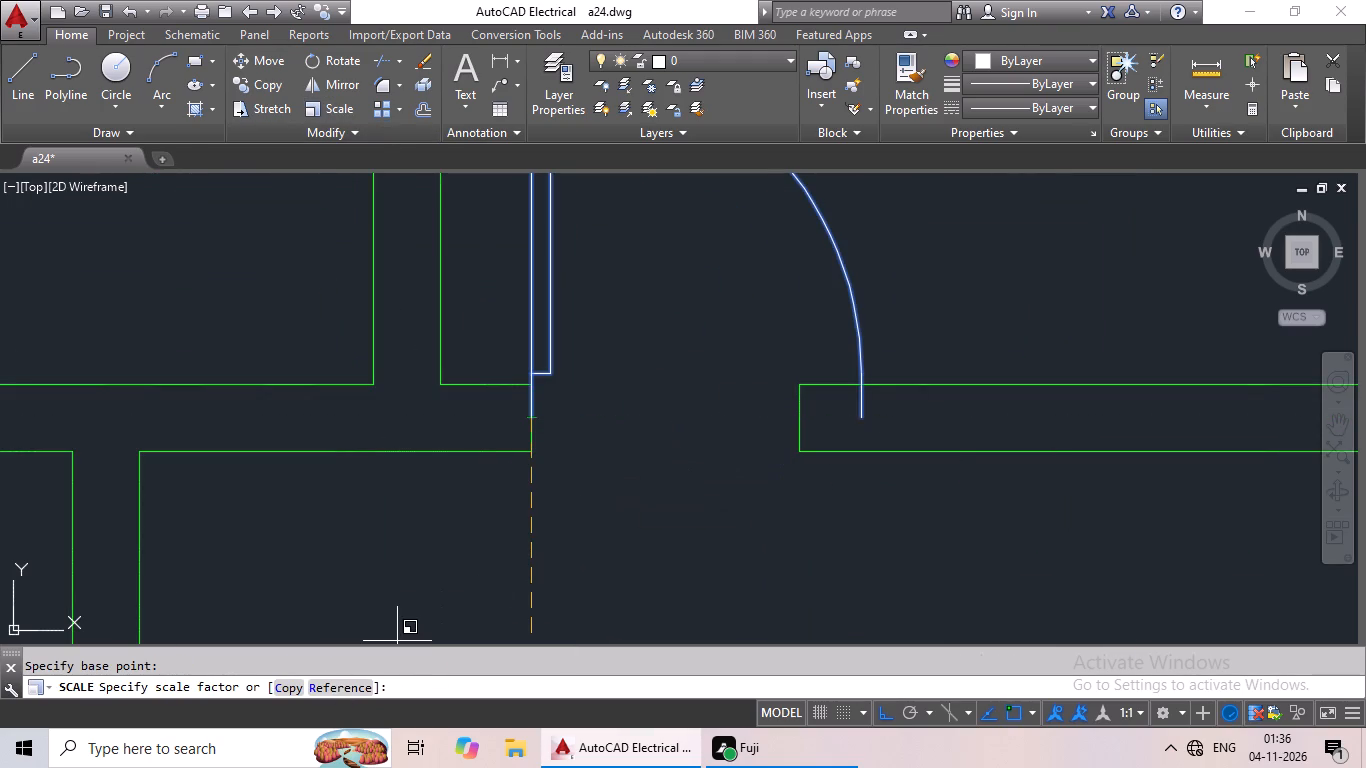
pyautogui.click(339, 687)
pyautogui.click(529, 419)
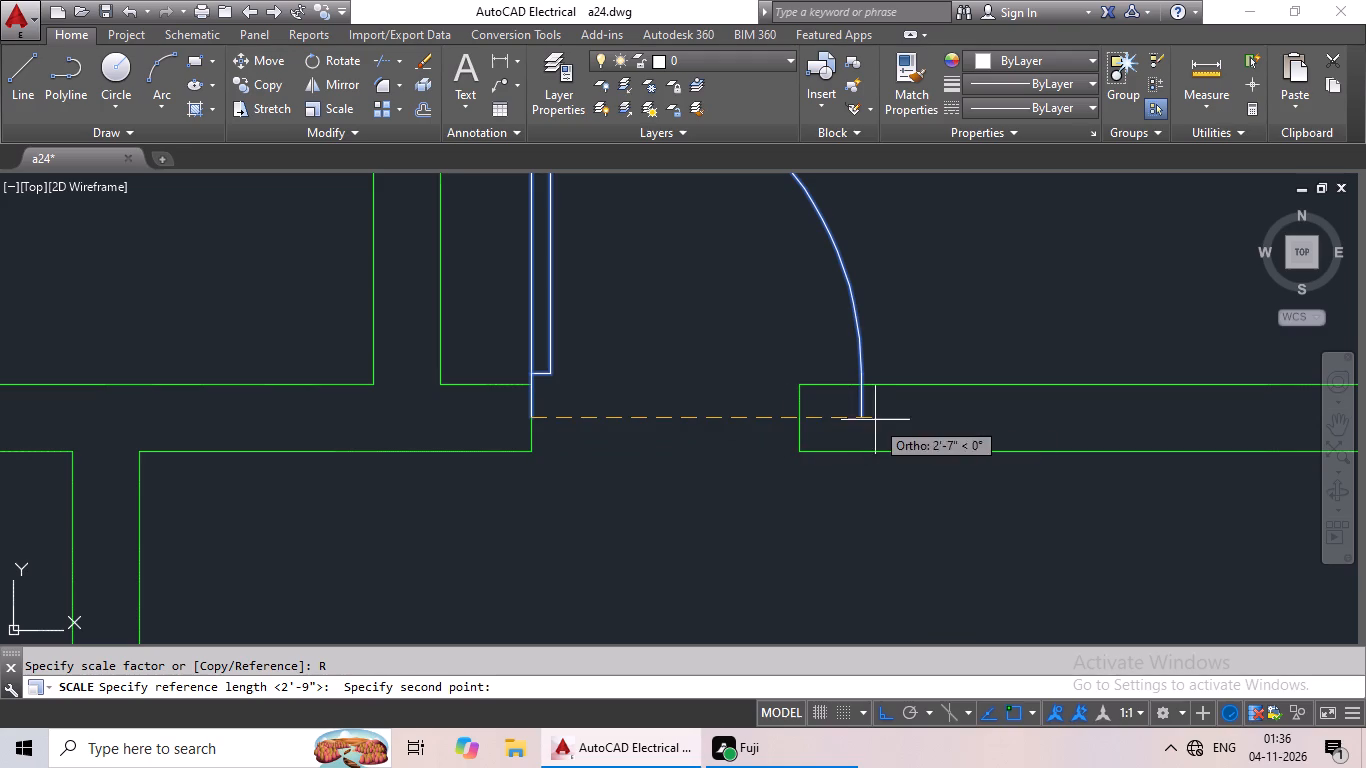
pyautogui.click(862, 417)
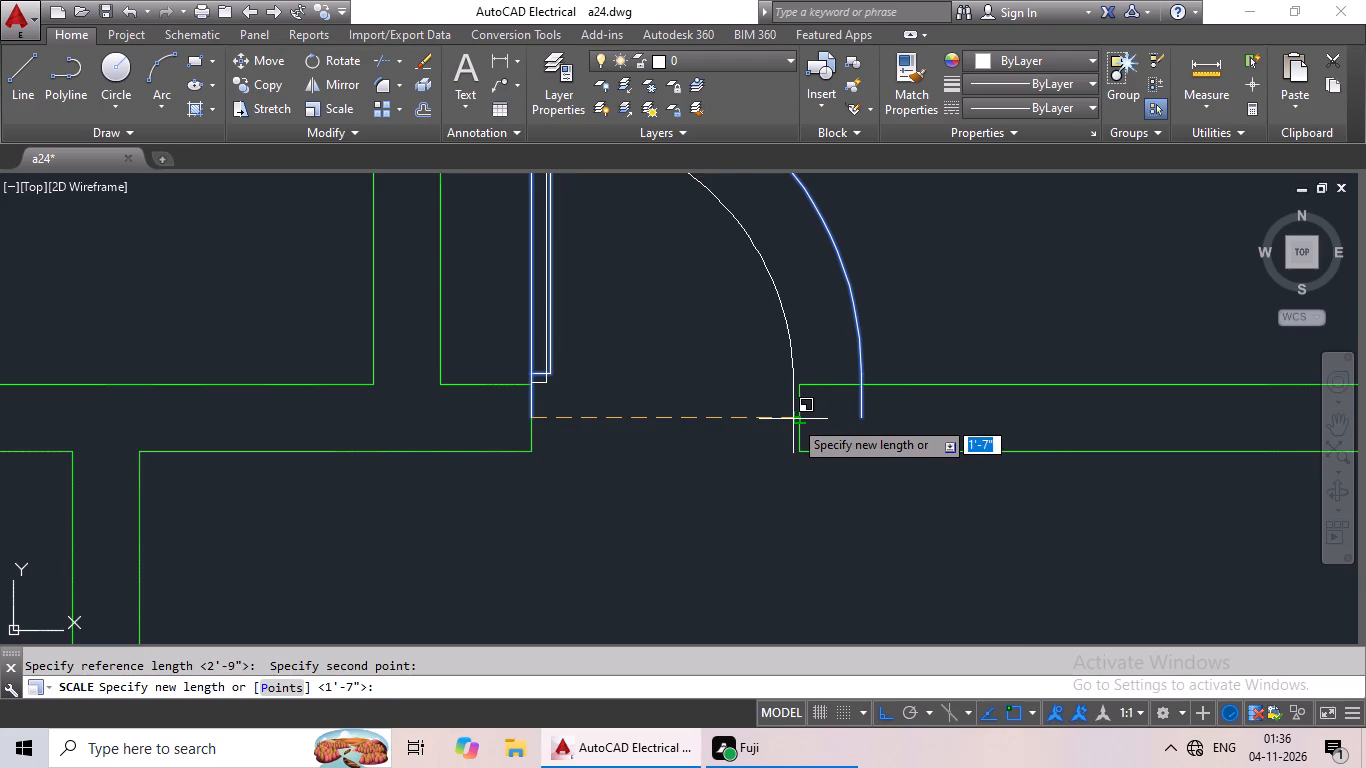
pyautogui.click(801, 417)
# Copy the fitted top right verandah door and paste it into the doorway of the second verandah from the left.
pyautogui.scroll(-5, 835, 422)
pyautogui.moveTo(832, 438); pyautogui.dragTo(711, 440, button='middle')
pyautogui.scroll(-1, 813, 413)
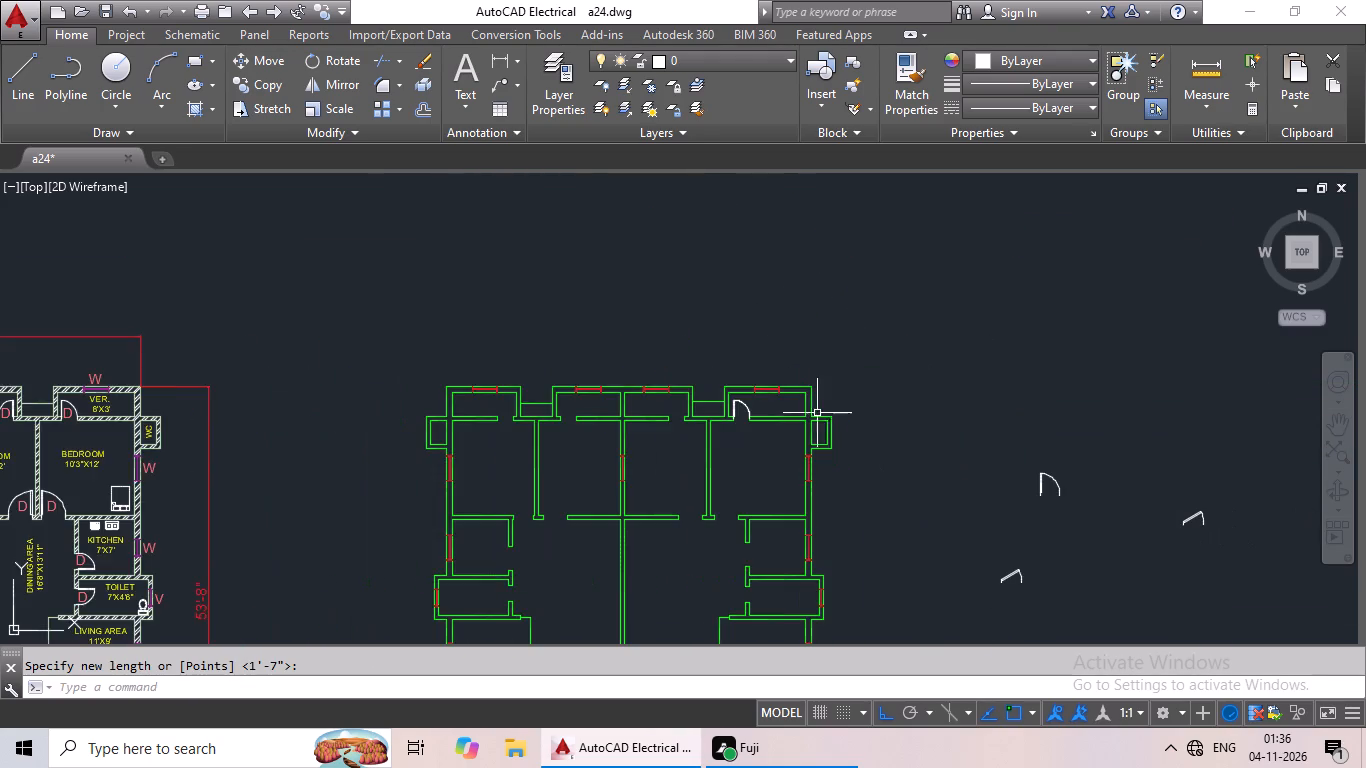
pyautogui.moveTo(943, 431); pyautogui.dragTo(715, 375, button='middle')
pyautogui.scroll(-3, 745, 393)
pyautogui.scroll(2, 777, 383)
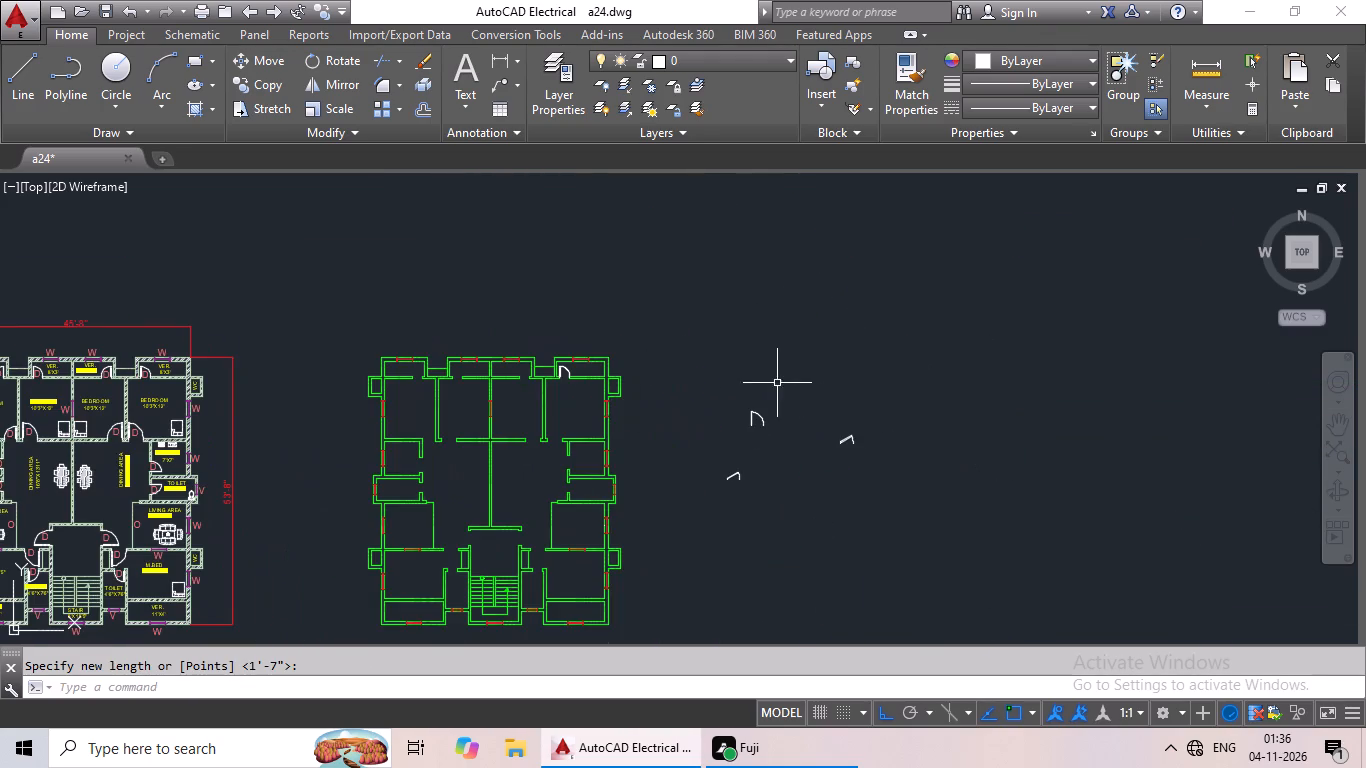
pyautogui.moveTo(795, 390); pyautogui.dragTo(889, 384, button='middle')
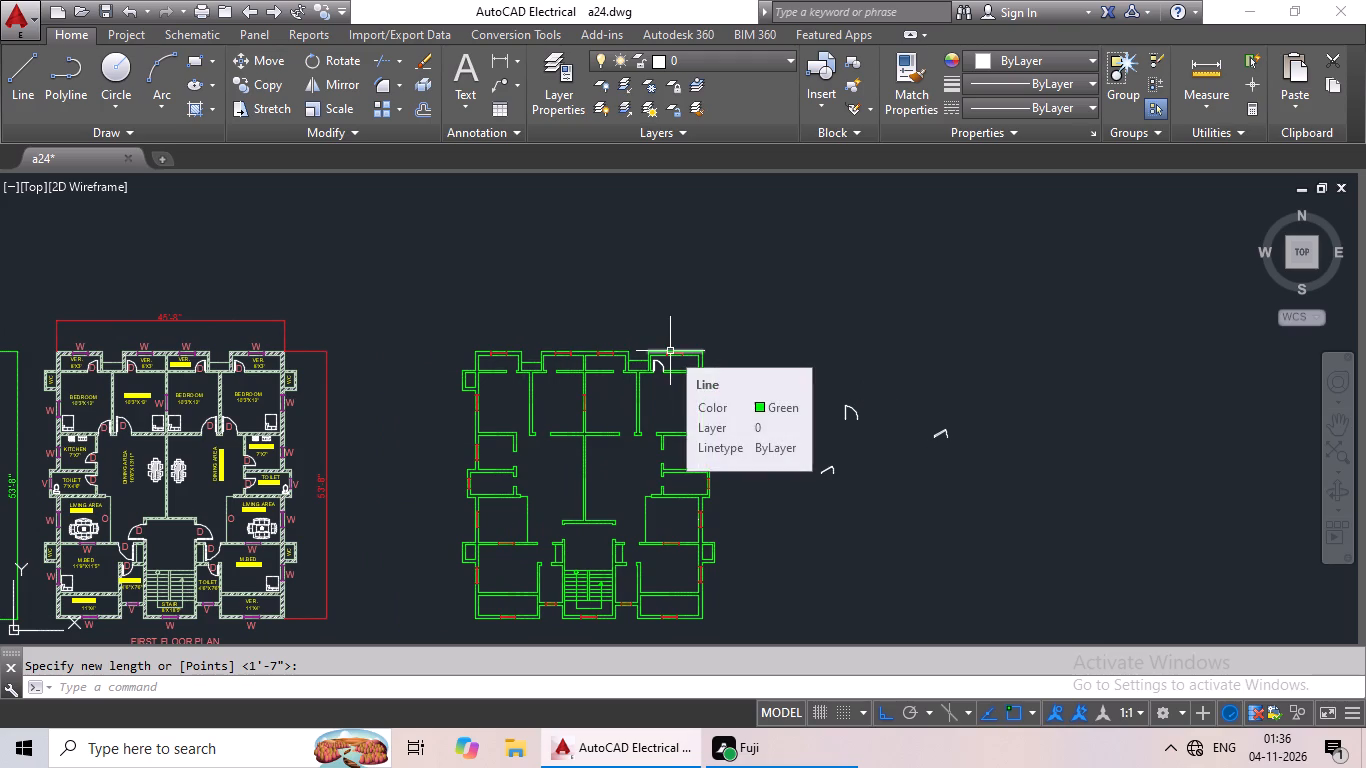
pyautogui.scroll(1, 670, 352)
pyautogui.scroll(-1, 669, 354)
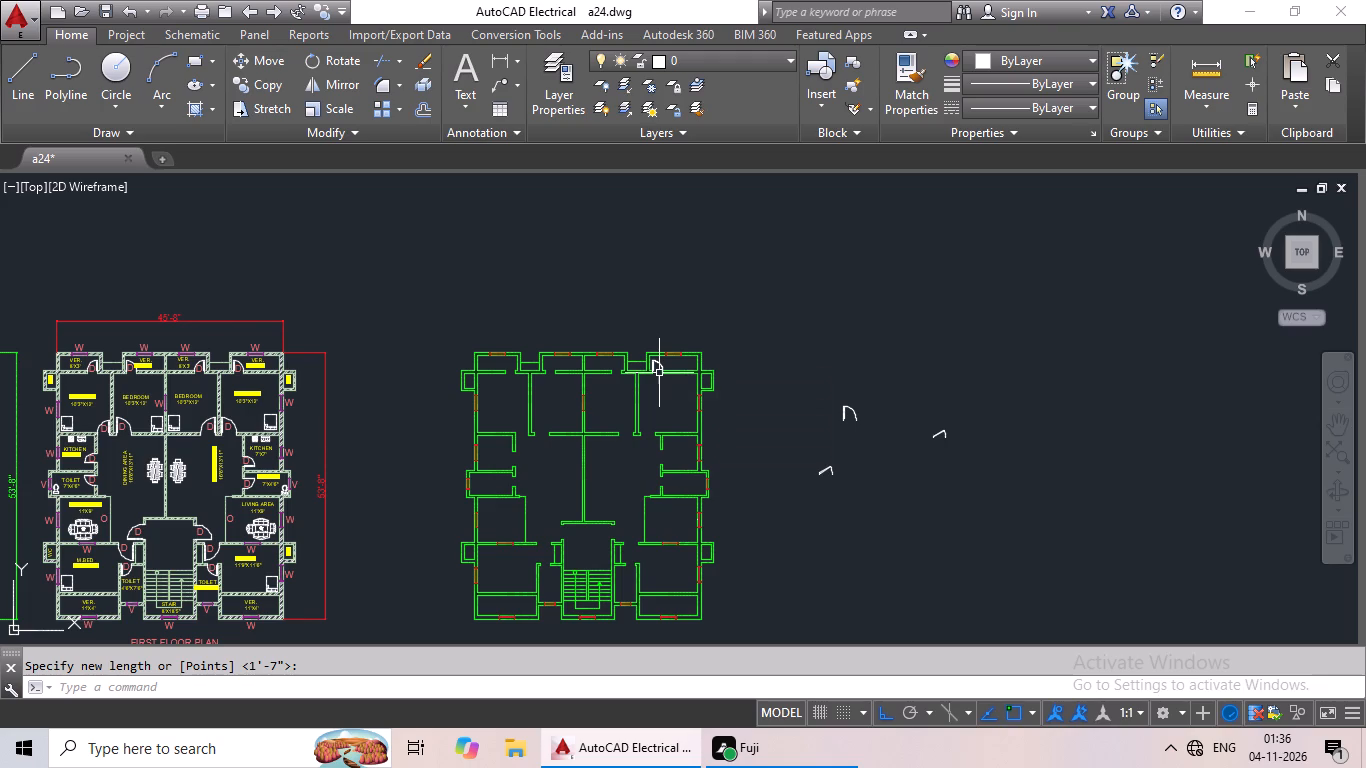
pyautogui.click(661, 366)
pyautogui.hotkey('ctrl', 'c')
pyautogui.hotkey('ctrl', 'v')
pyautogui.scroll(3, 502, 368)
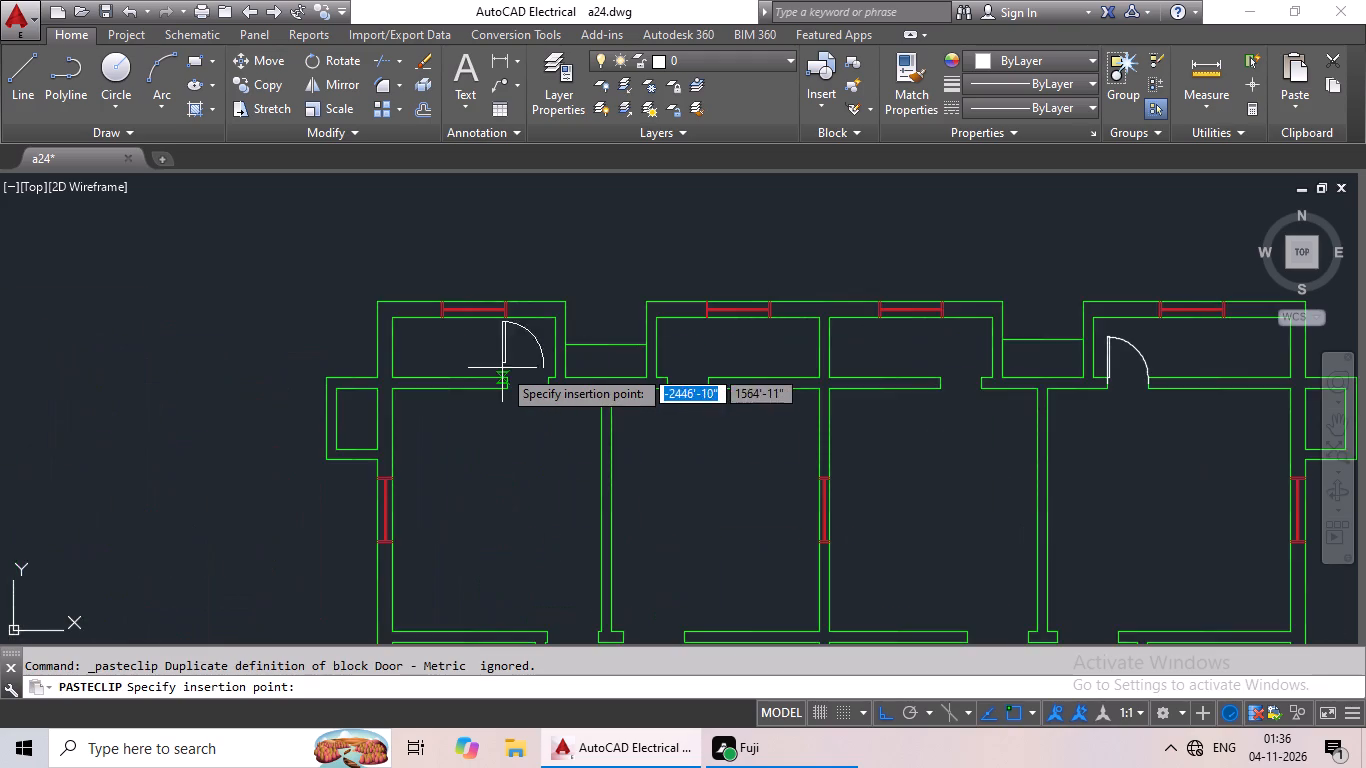
pyautogui.scroll(3, 503, 368)
pyautogui.scroll(-2, 532, 400)
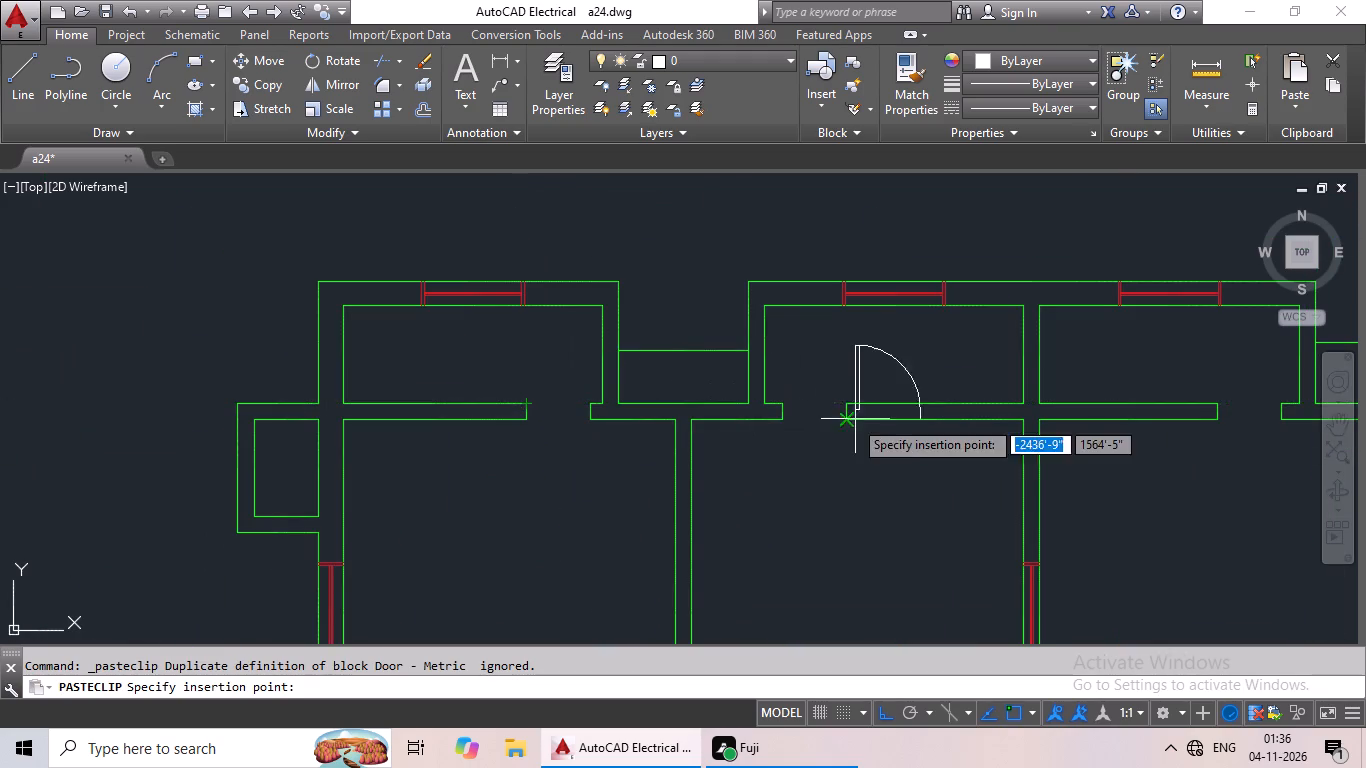
pyautogui.scroll(5, 782, 417)
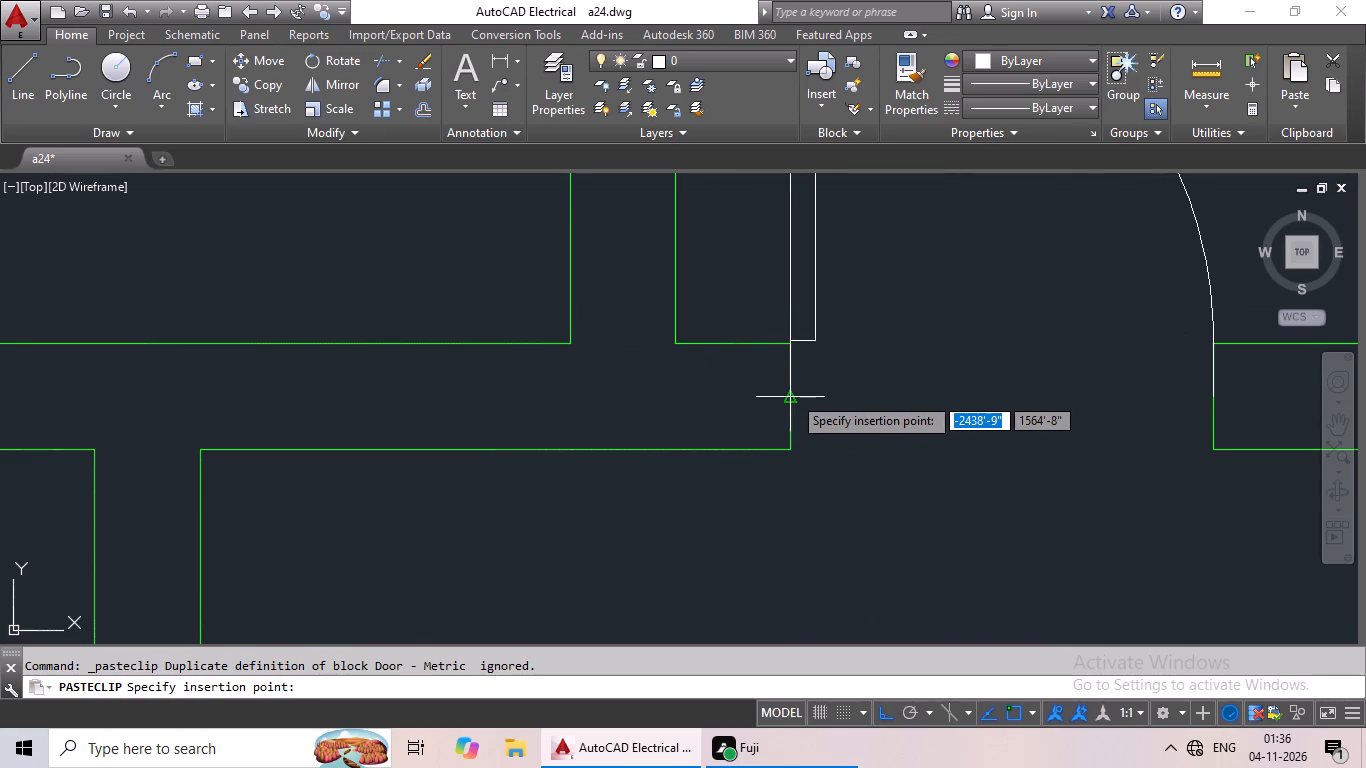
pyautogui.click(792, 395)
# Mirror the loose 90º door beside the plan about a vertical line, erasing the source object.
pyautogui.scroll(-7, 862, 362)
pyautogui.moveTo(930, 382); pyautogui.dragTo(583, 438, button='middle')
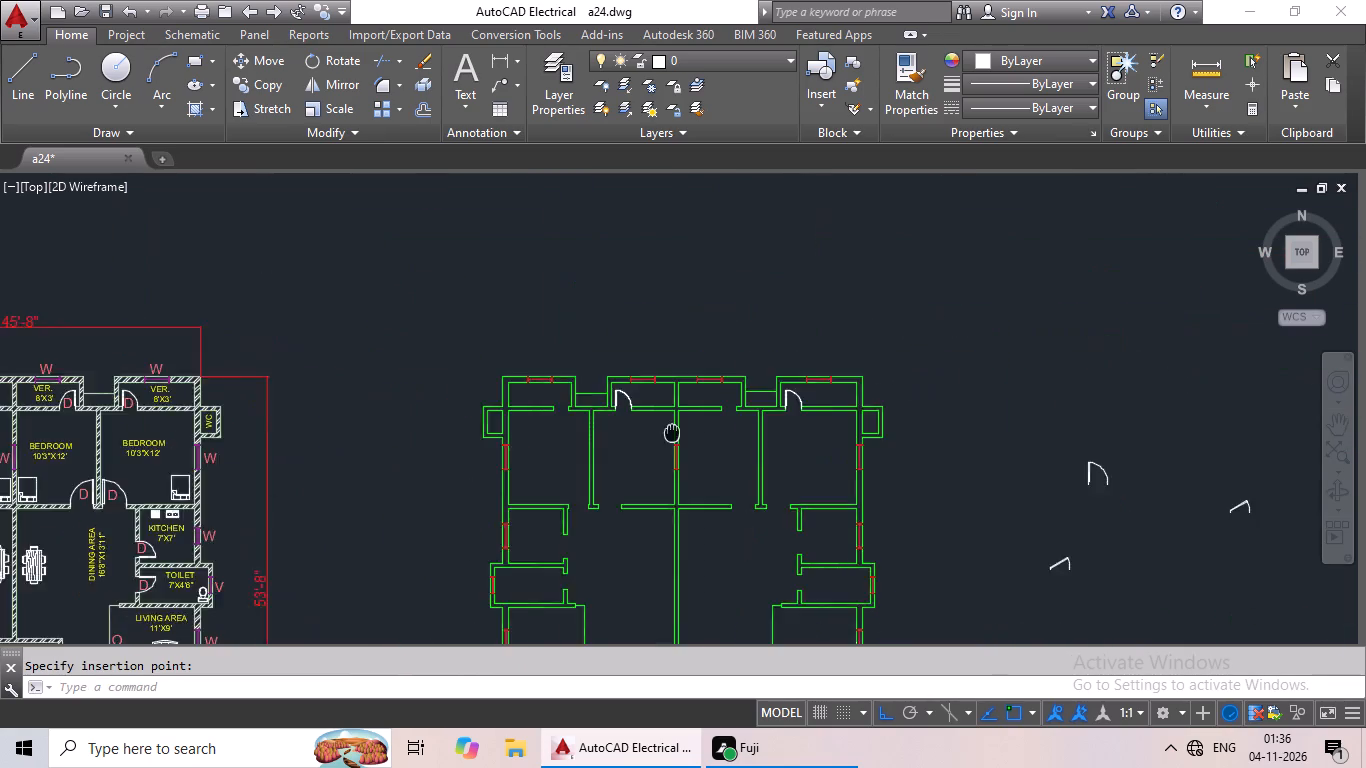
pyautogui.scroll(-2, 696, 420)
pyautogui.moveTo(929, 427); pyautogui.dragTo(744, 430, button='middle')
pyautogui.scroll(4, 655, 452)
pyautogui.moveTo(631, 438); pyautogui.dragTo(883, 470, button='middle')
pyautogui.click(763, 455)
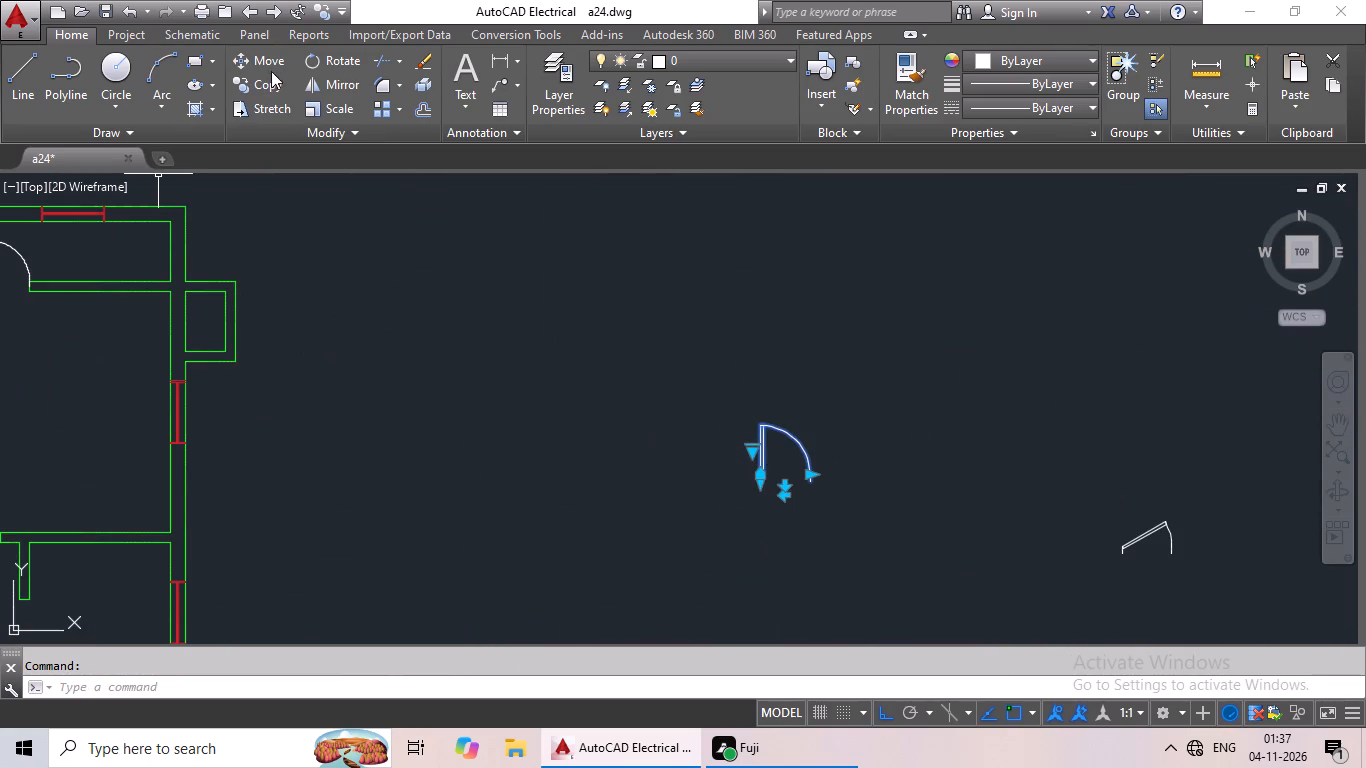
pyautogui.click(346, 85)
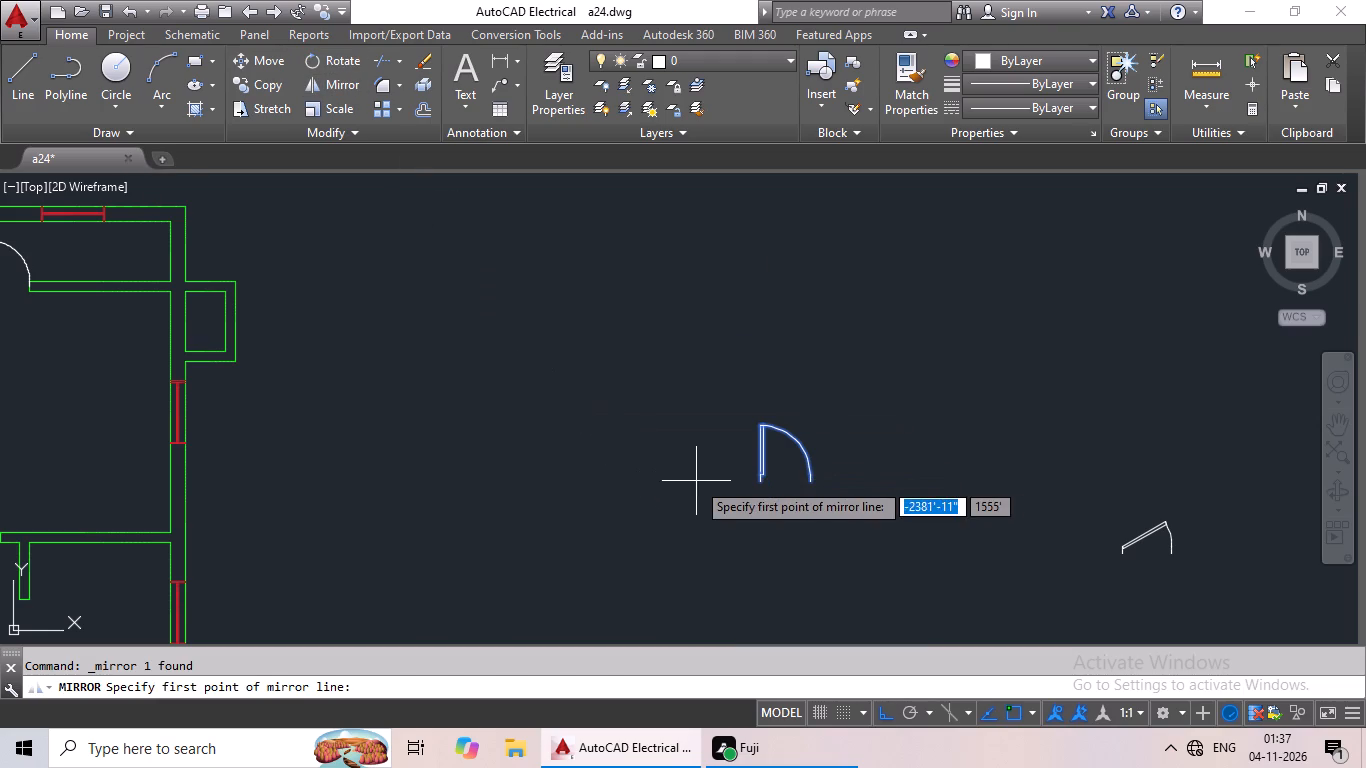
pyautogui.click(697, 481)
pyautogui.click(707, 372)
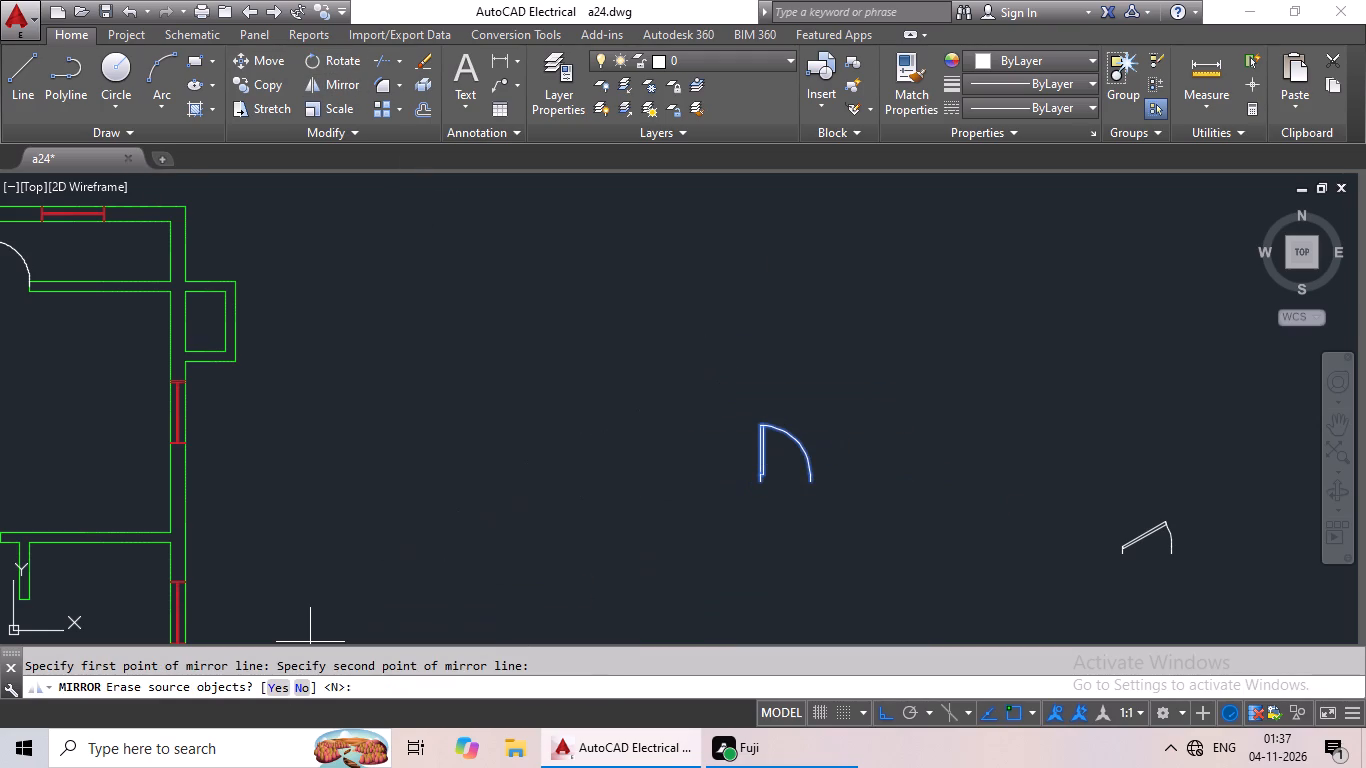
pyautogui.click(280, 682)
# Copy the mirrored door into the top left verandah doorway and scale it by reference to the opening's width.
pyautogui.moveTo(606, 421); pyautogui.dragTo(549, 498)
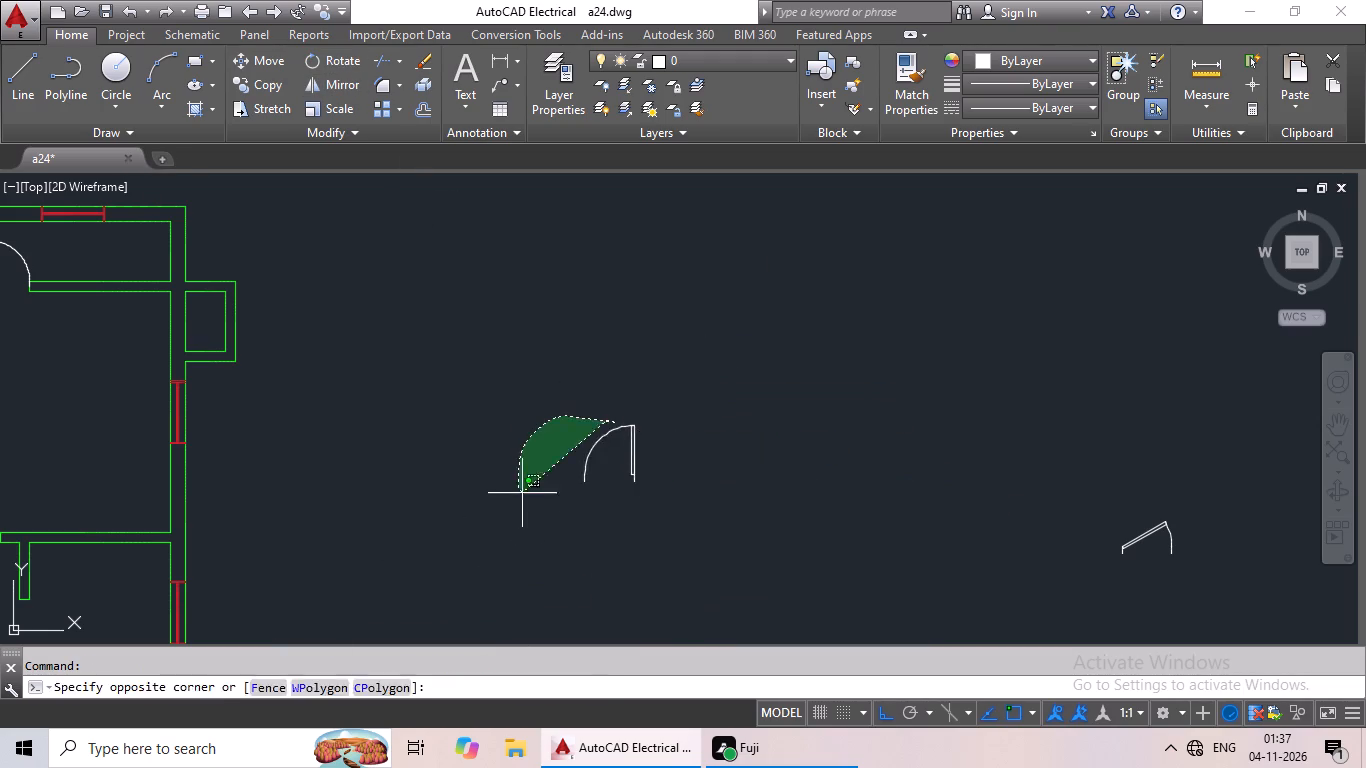
pyautogui.moveTo(549, 498); pyautogui.dragTo(749, 478)
pyautogui.hotkey('ctrl', 'c')
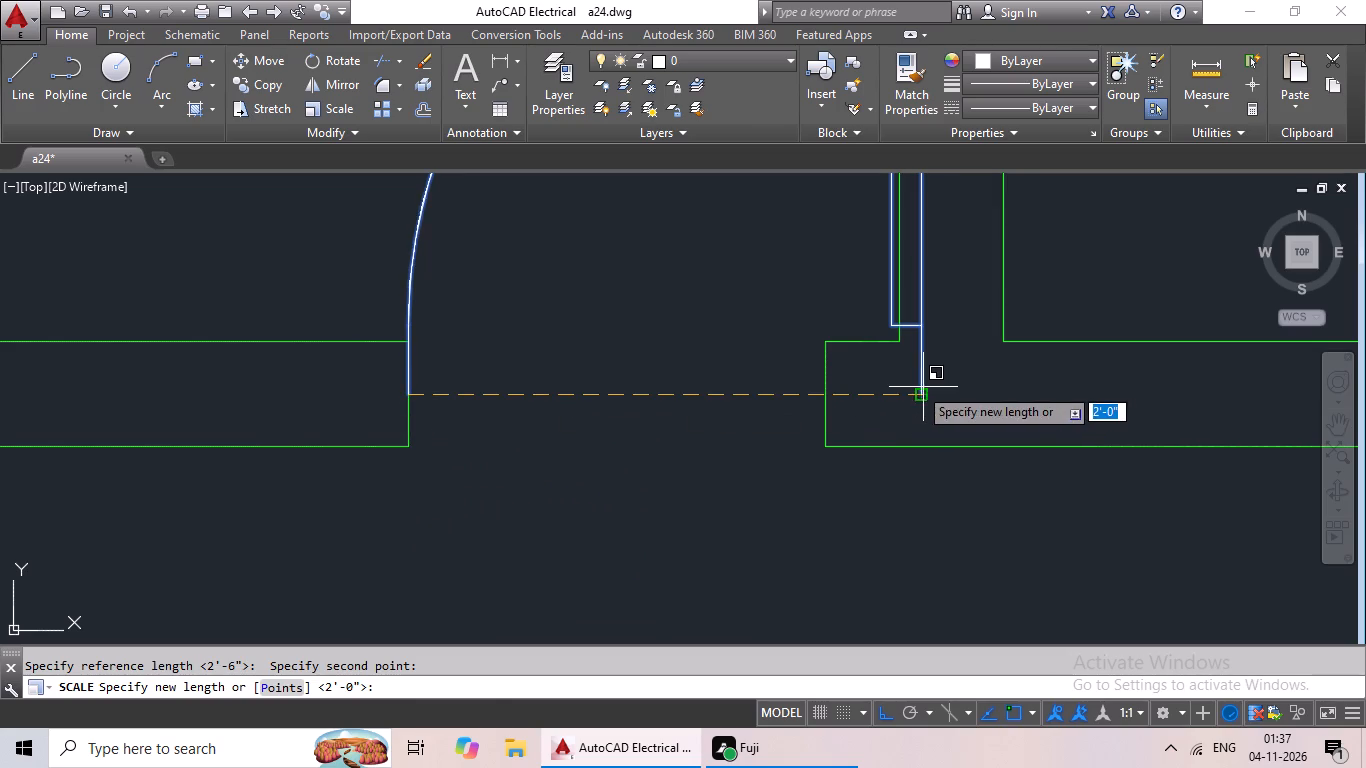
pyautogui.click(826, 398)
# Copy the fitted top left verandah door and paste it into the doorway of the third verandah from the left.
pyautogui.scroll(-7, 834, 402)
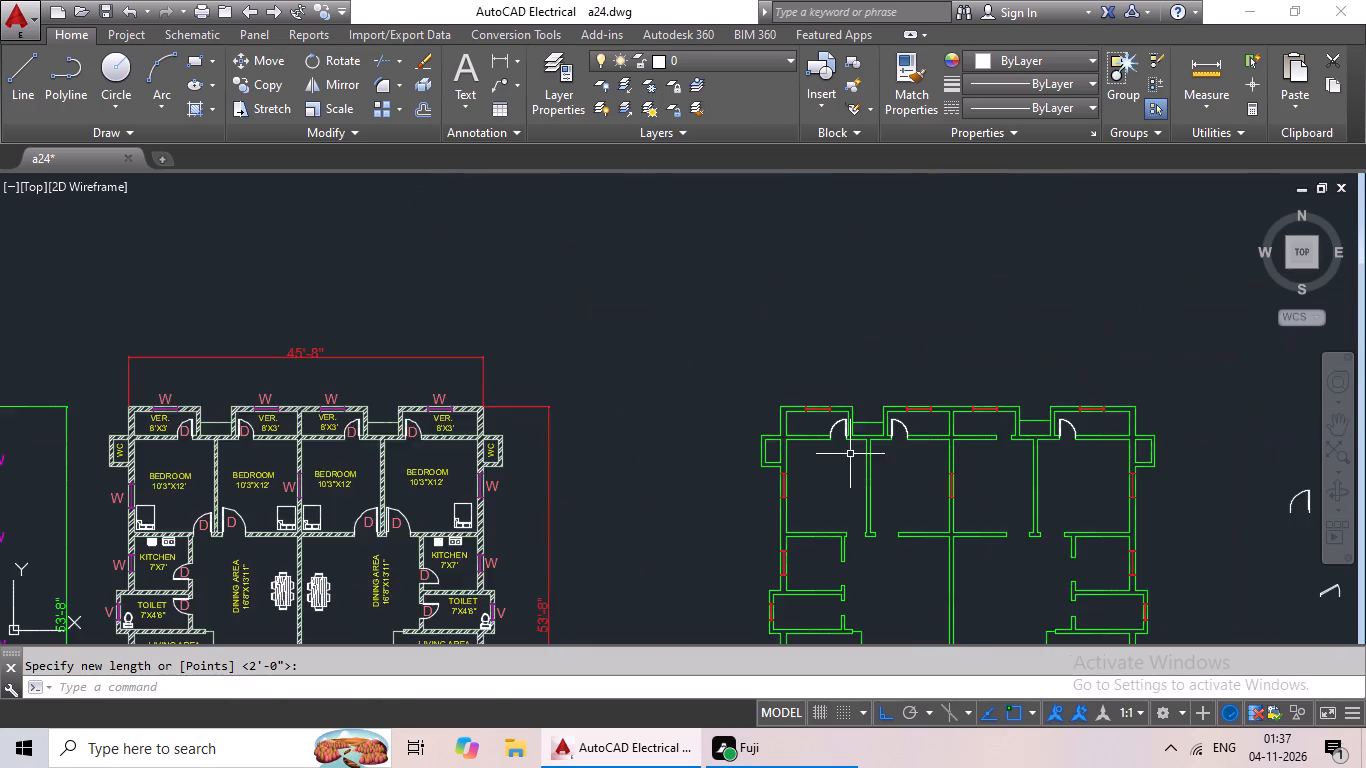
pyautogui.moveTo(850, 465); pyautogui.dragTo(602, 403, button='middle')
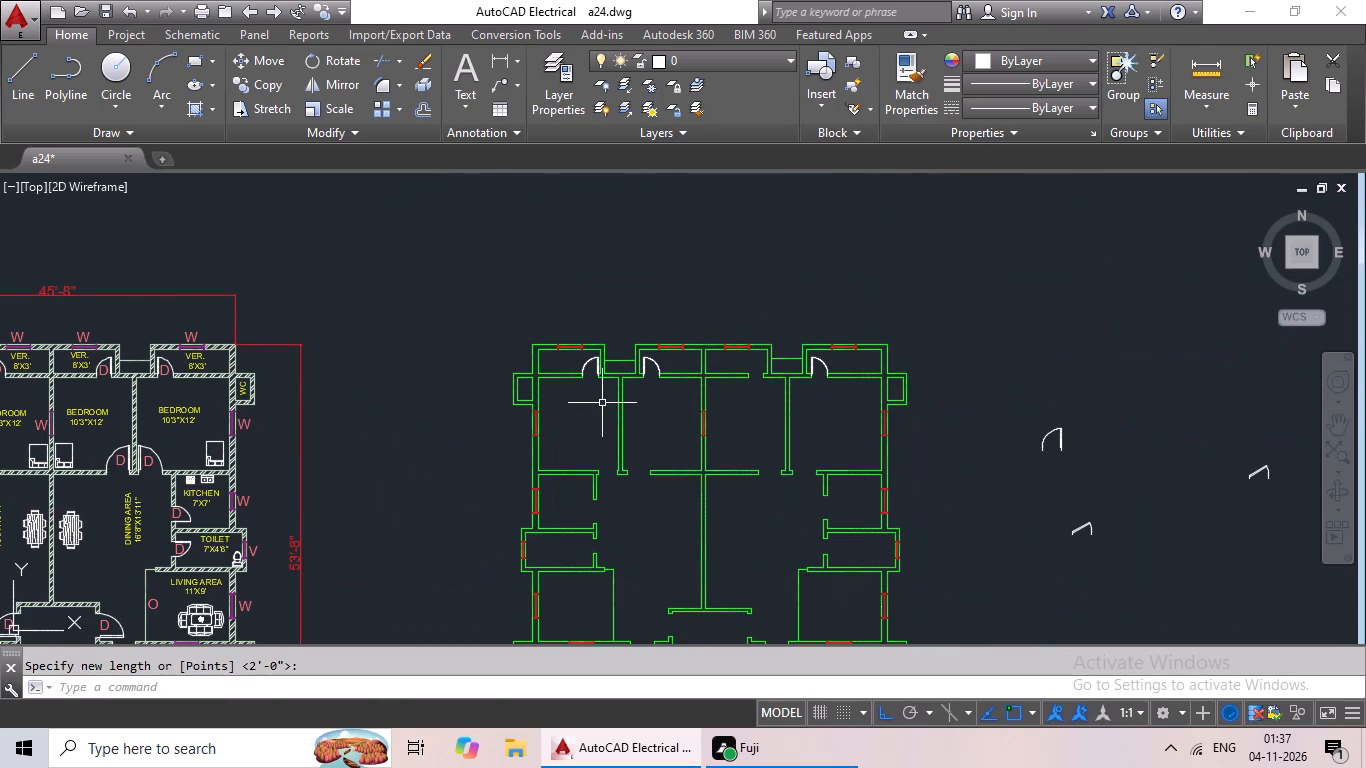
pyautogui.click(588, 360)
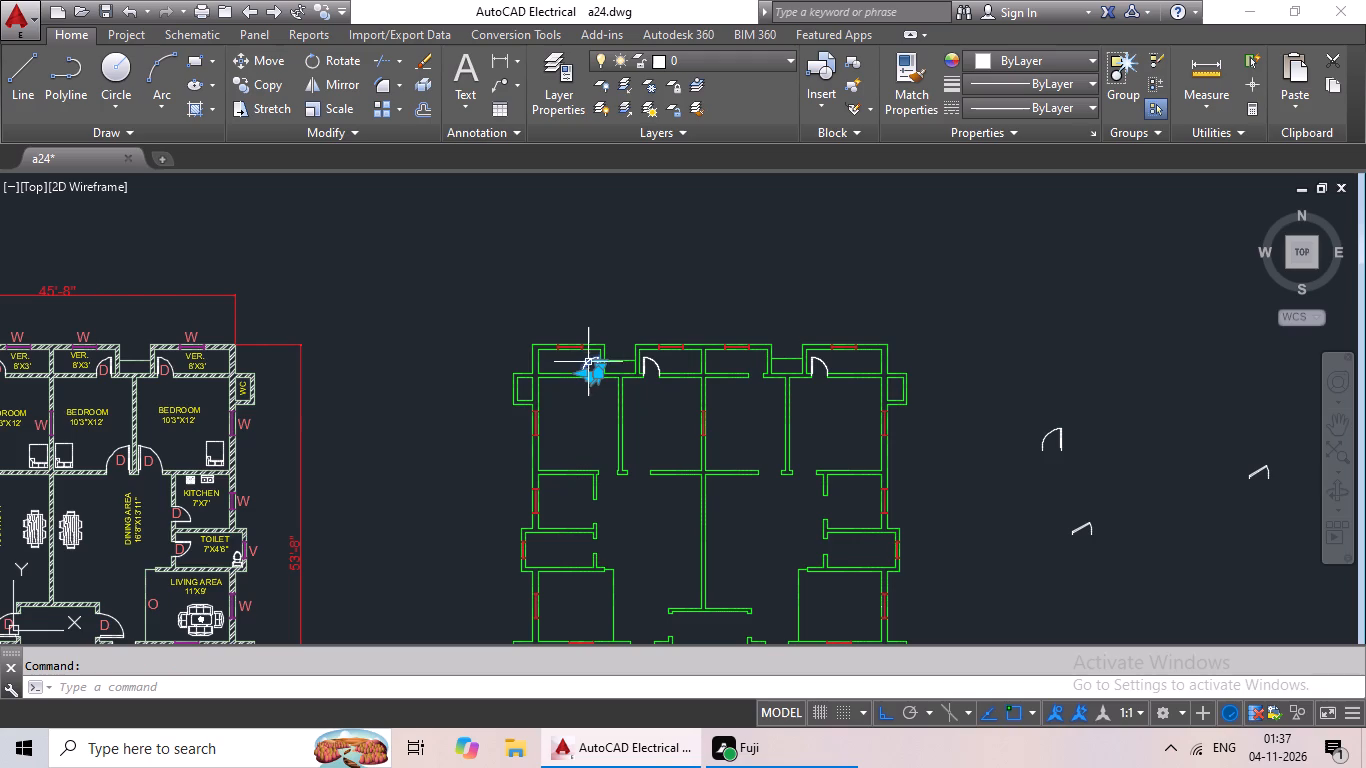
pyautogui.hotkey('ctrl', 'c')
pyautogui.hotkey('ctrl', 'v')
pyautogui.scroll(5, 769, 372)
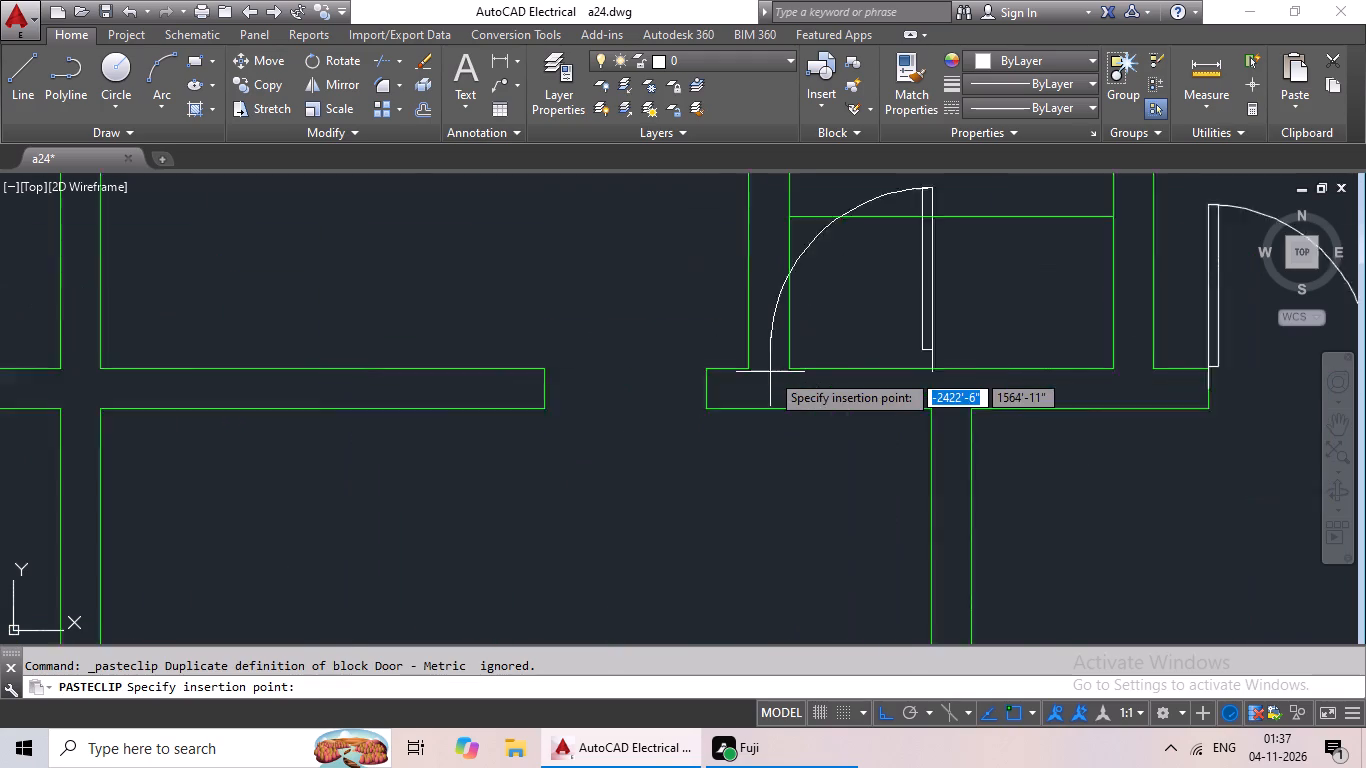
pyautogui.scroll(1, 770, 372)
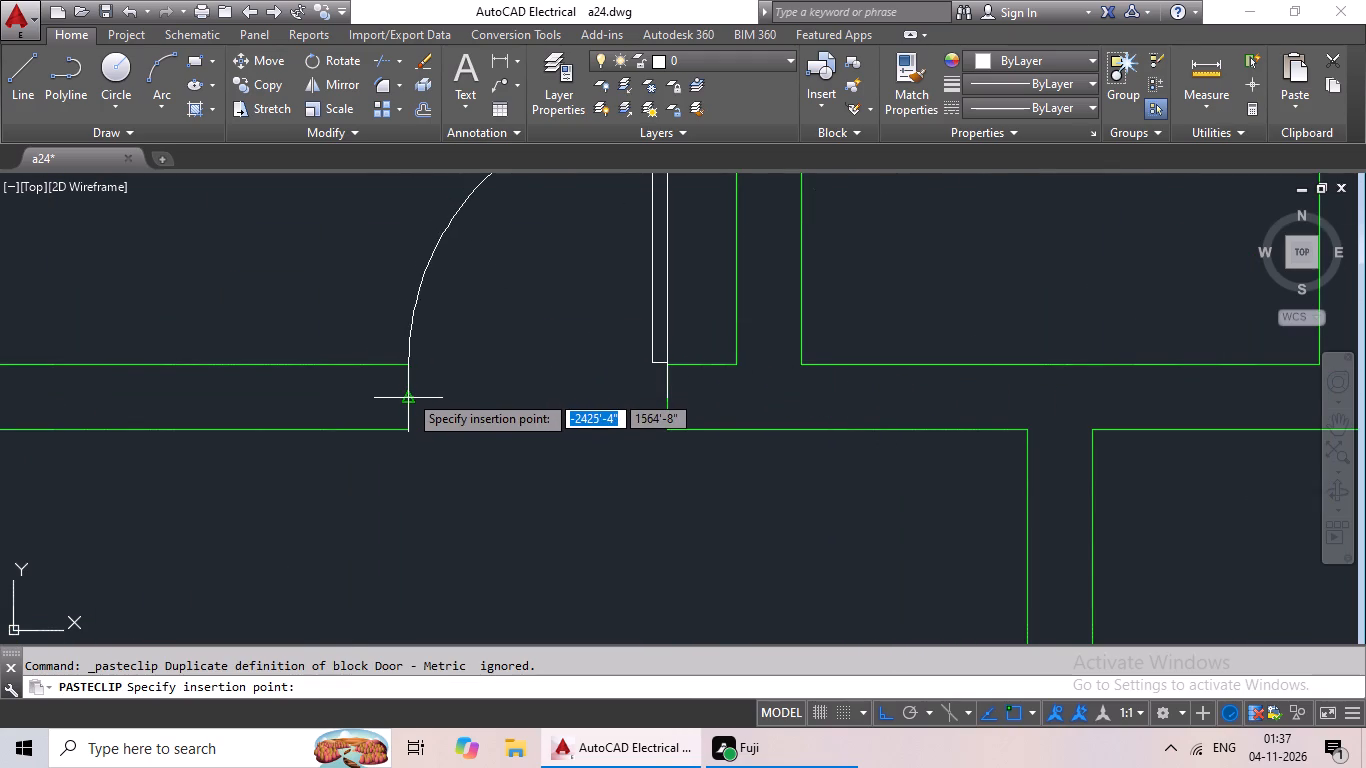
pyautogui.click(408, 393)
# Copy the top left verandah door and paste it at the left jamb of the doorway between the leftmost bedroom and dining area.
pyautogui.scroll(-5, 508, 382)
pyautogui.moveTo(503, 387); pyautogui.dragTo(607, 289, button='middle')
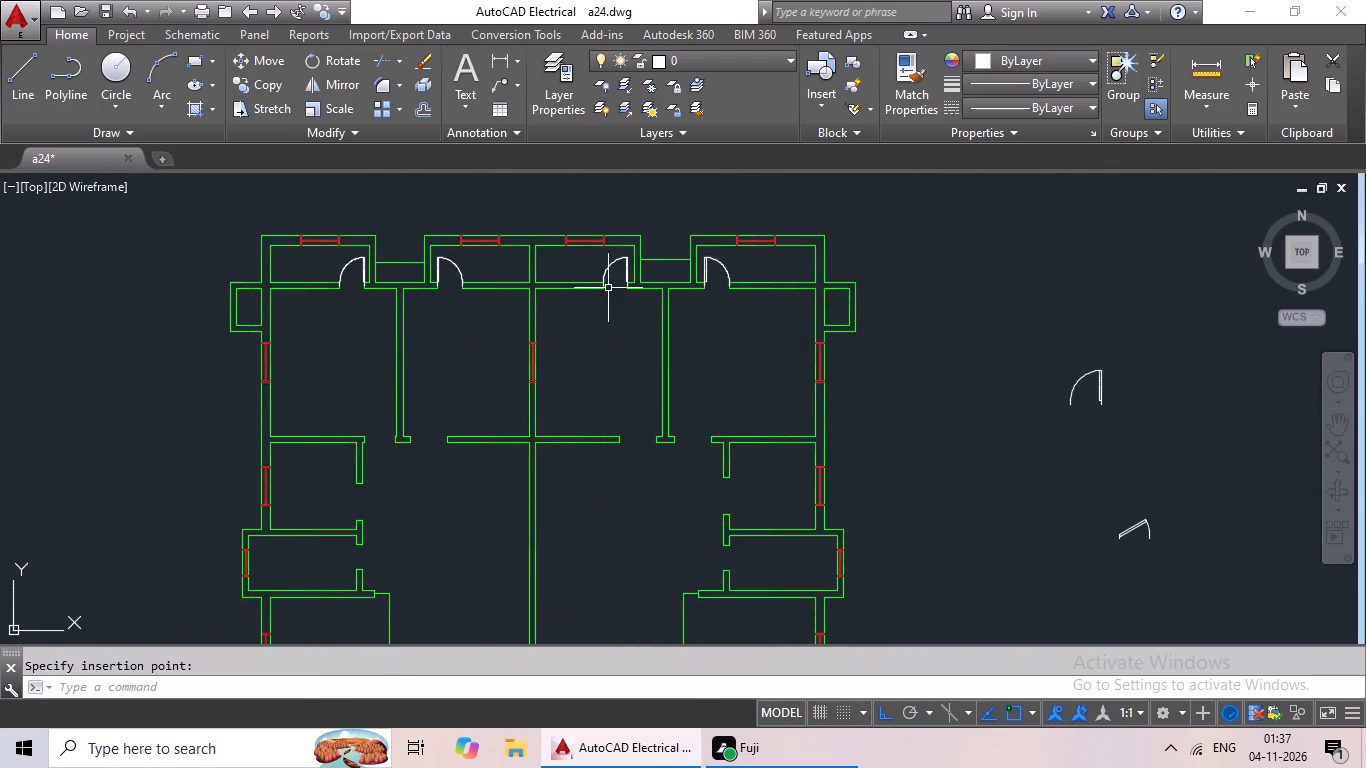
pyautogui.scroll(-1, 588, 319)
pyautogui.moveTo(588, 331); pyautogui.dragTo(482, 352, button='middle')
pyautogui.scroll(-1, 484, 351)
pyautogui.moveTo(486, 350); pyautogui.dragTo(495, 348, button='middle')
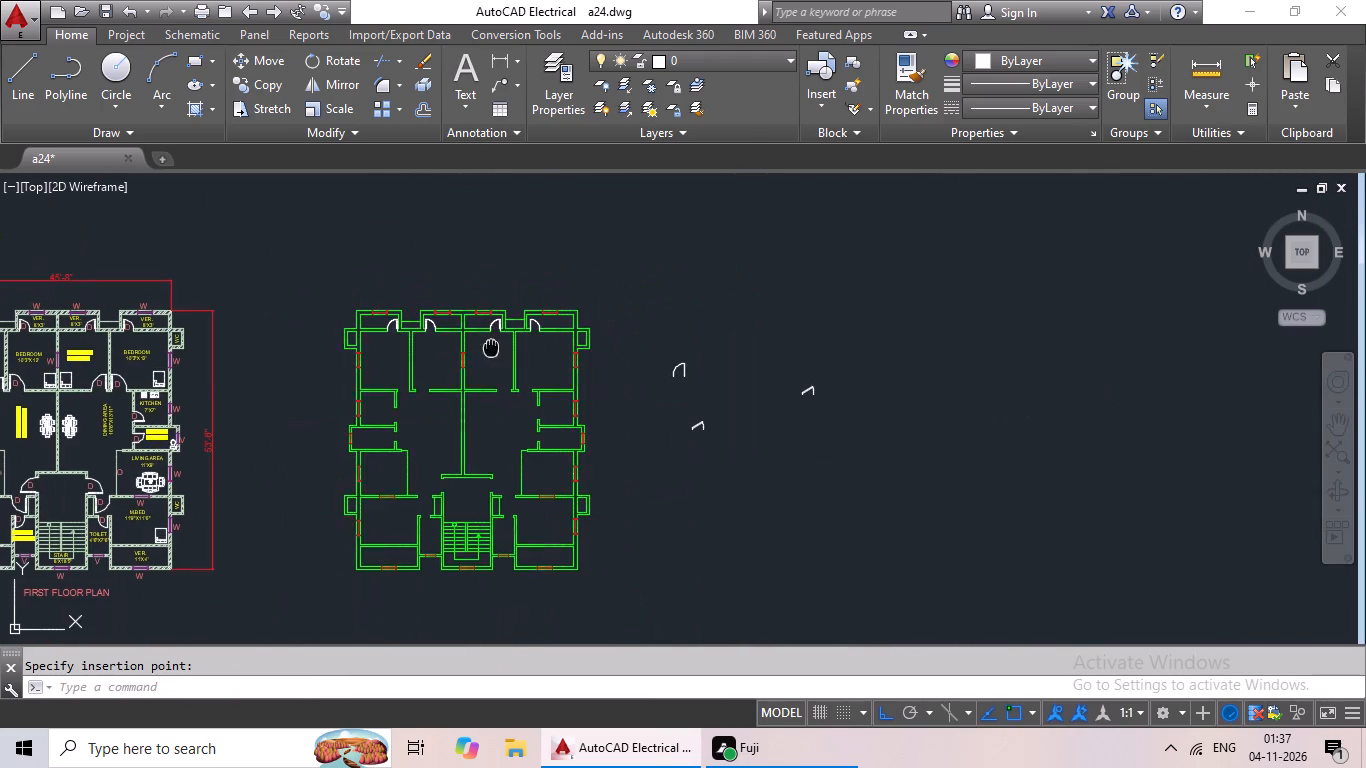
pyautogui.moveTo(495, 348); pyautogui.dragTo(598, 348, button='middle')
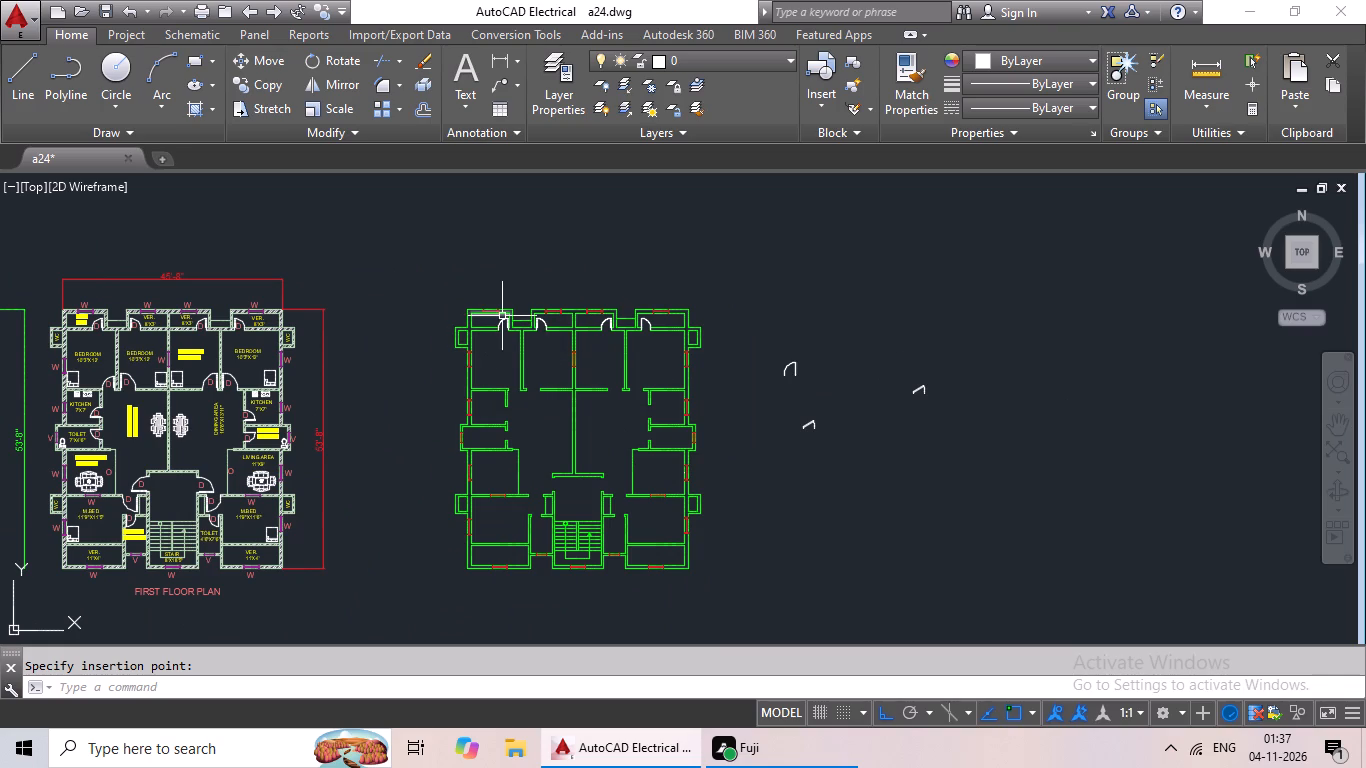
pyautogui.click(504, 323)
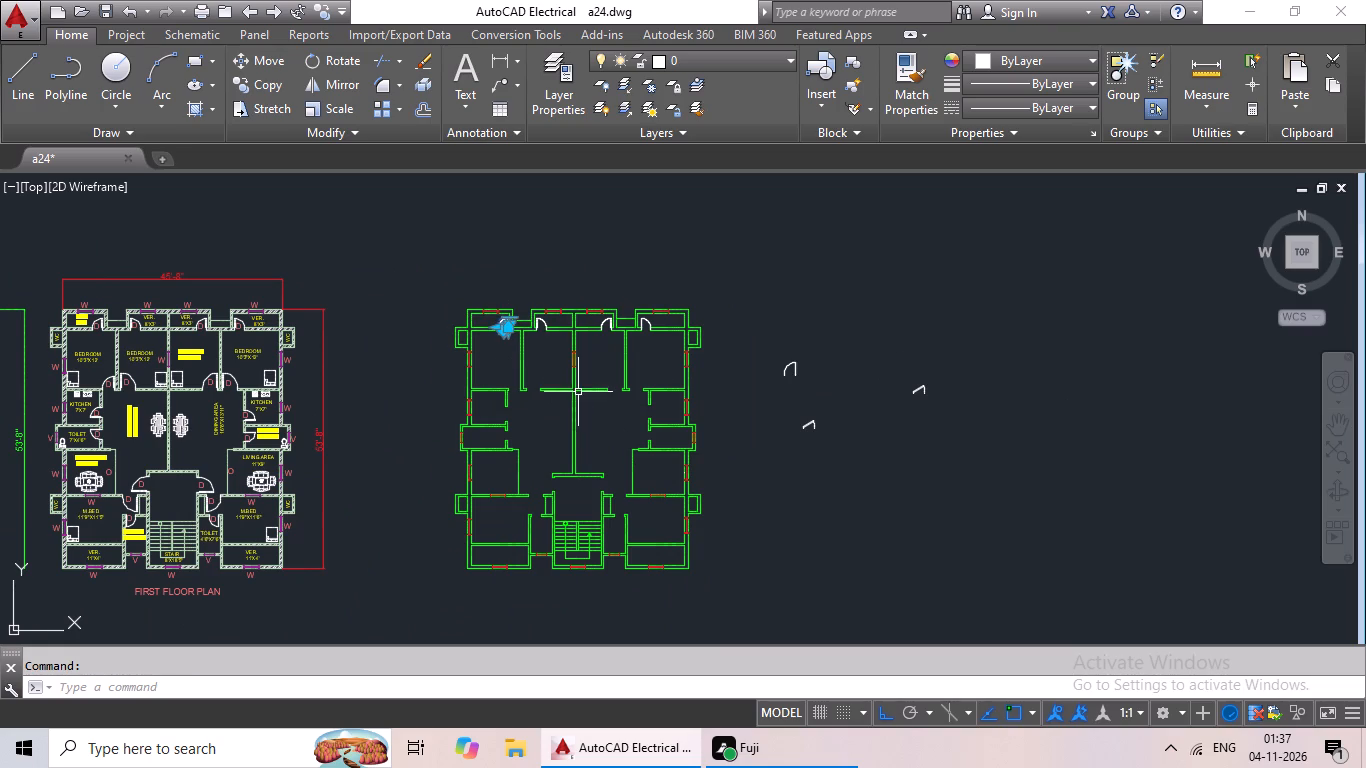
pyautogui.hotkey('ctrl', 'c')
pyautogui.hotkey('ctrl', 'v')
pyautogui.scroll(3, 479, 384)
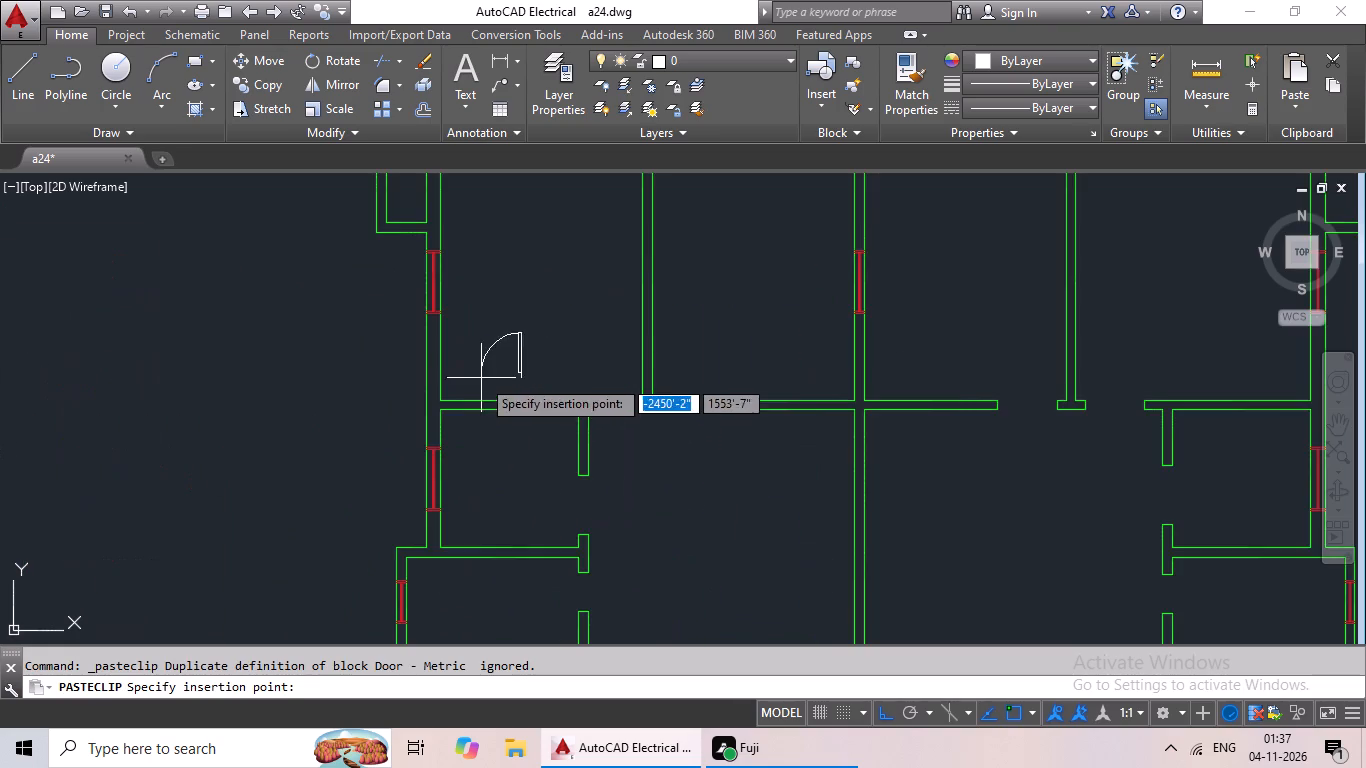
pyautogui.scroll(3, 550, 383)
pyautogui.scroll(3, 692, 454)
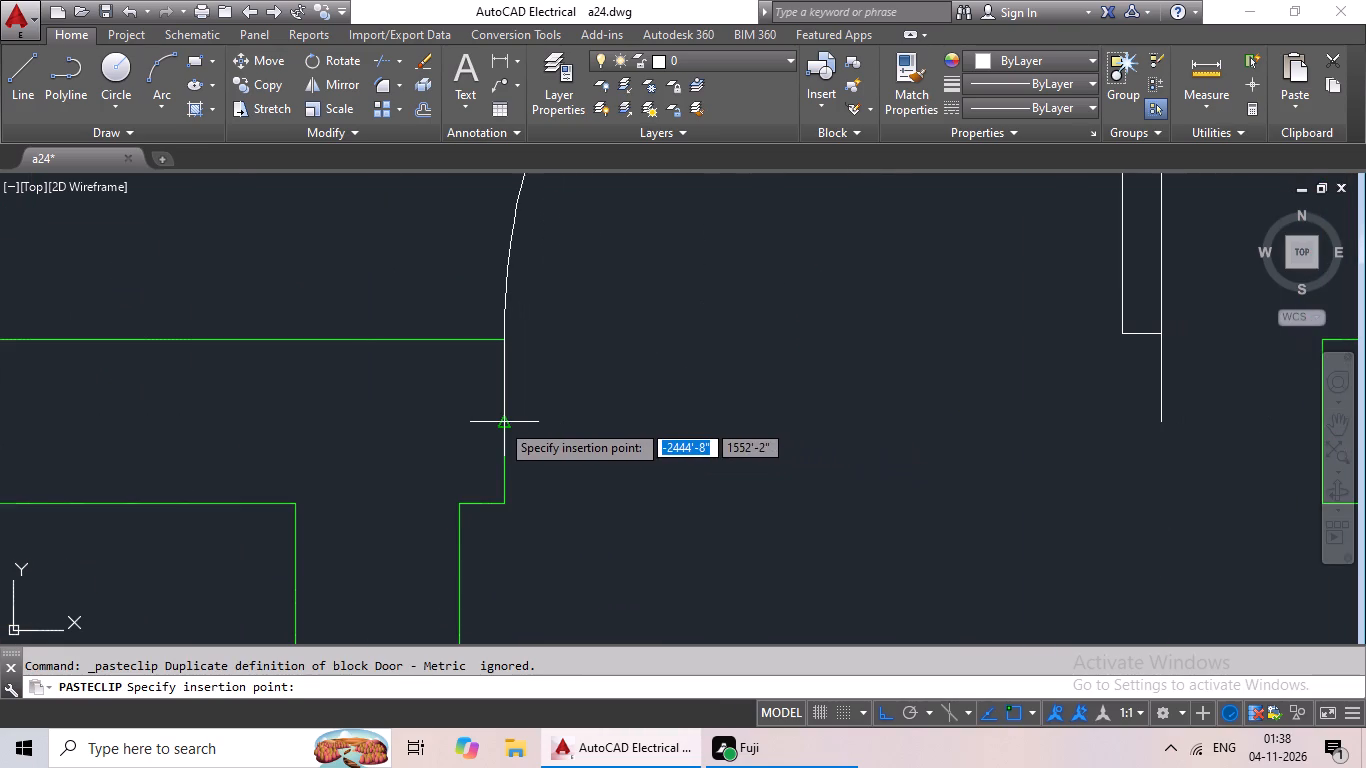
pyautogui.click(500, 422)
# Scale the pasted door in the leftmost bedroom's doorway to the dining area by reference, matching the opening's width.
pyautogui.scroll(-3, 582, 418)
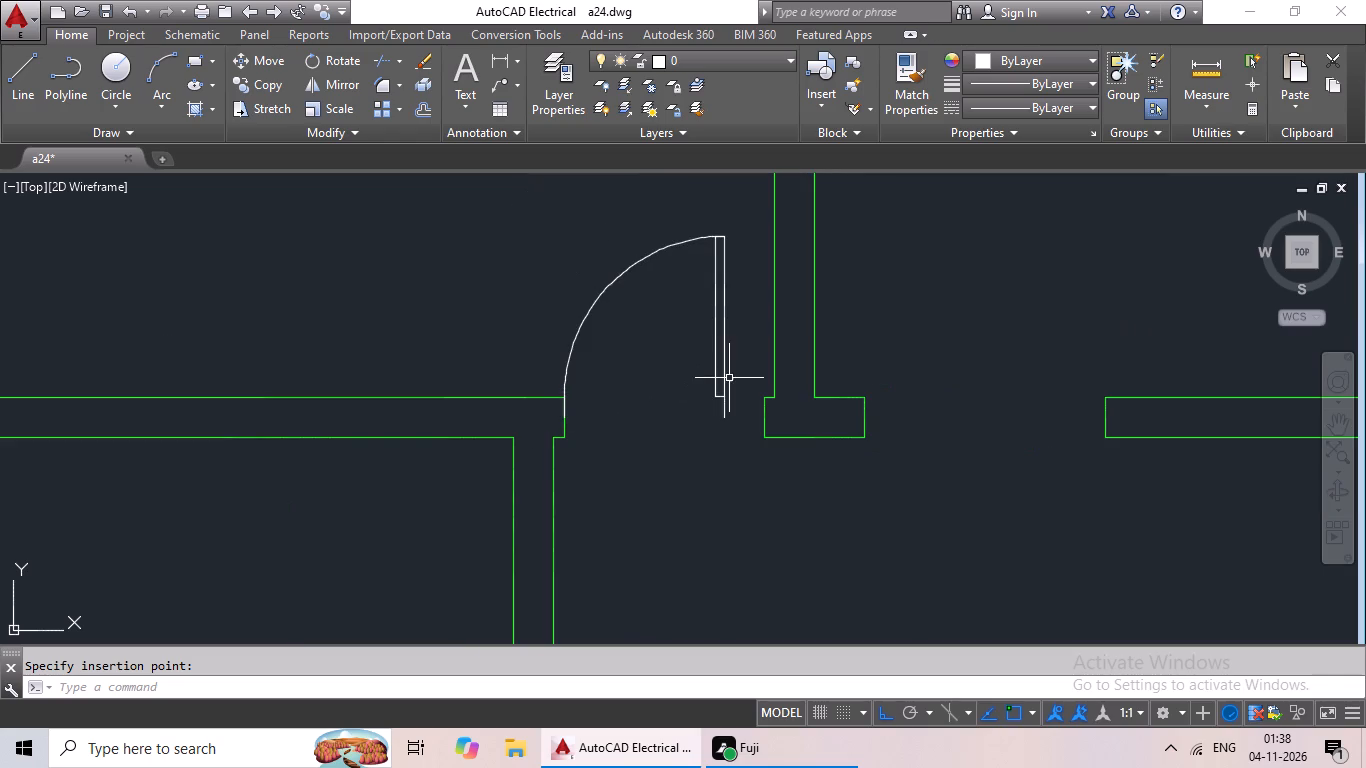
pyautogui.click(724, 386)
pyautogui.click(323, 107)
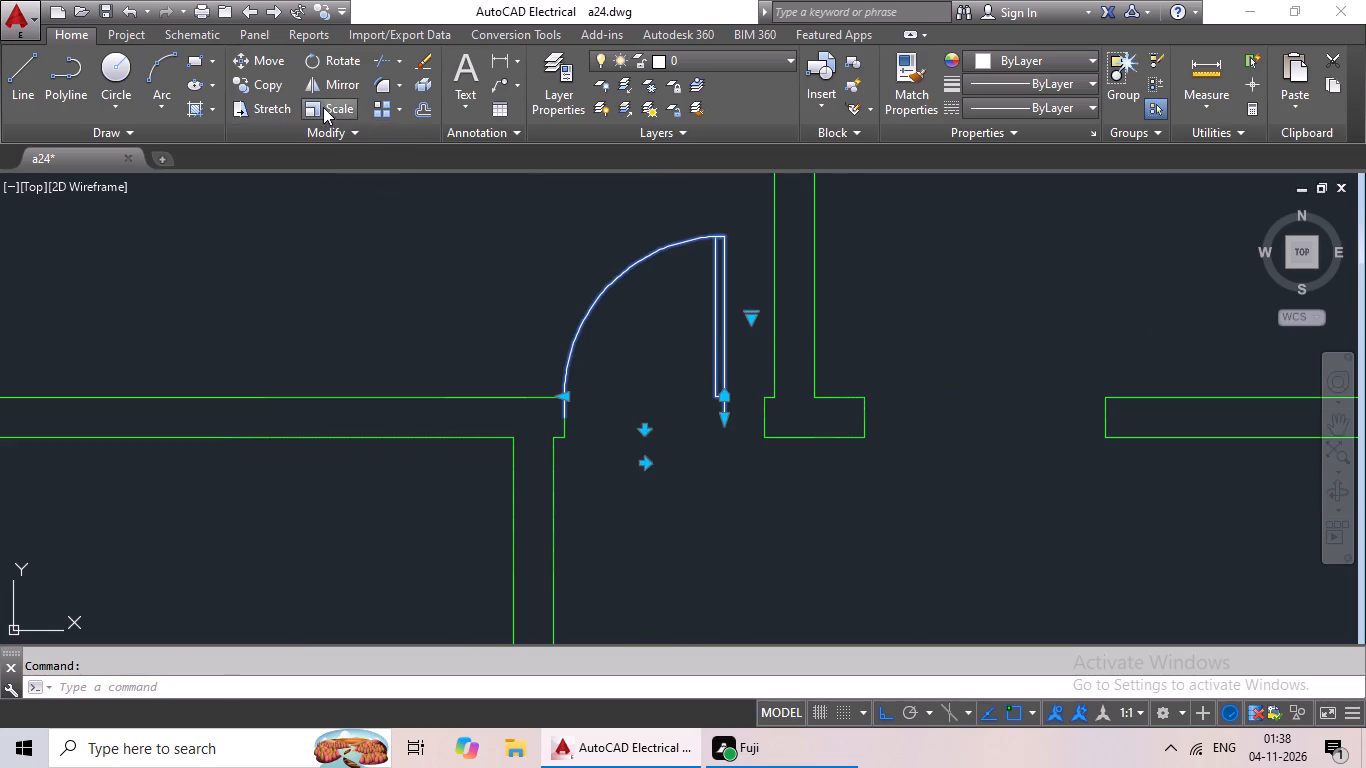
pyautogui.click(568, 416)
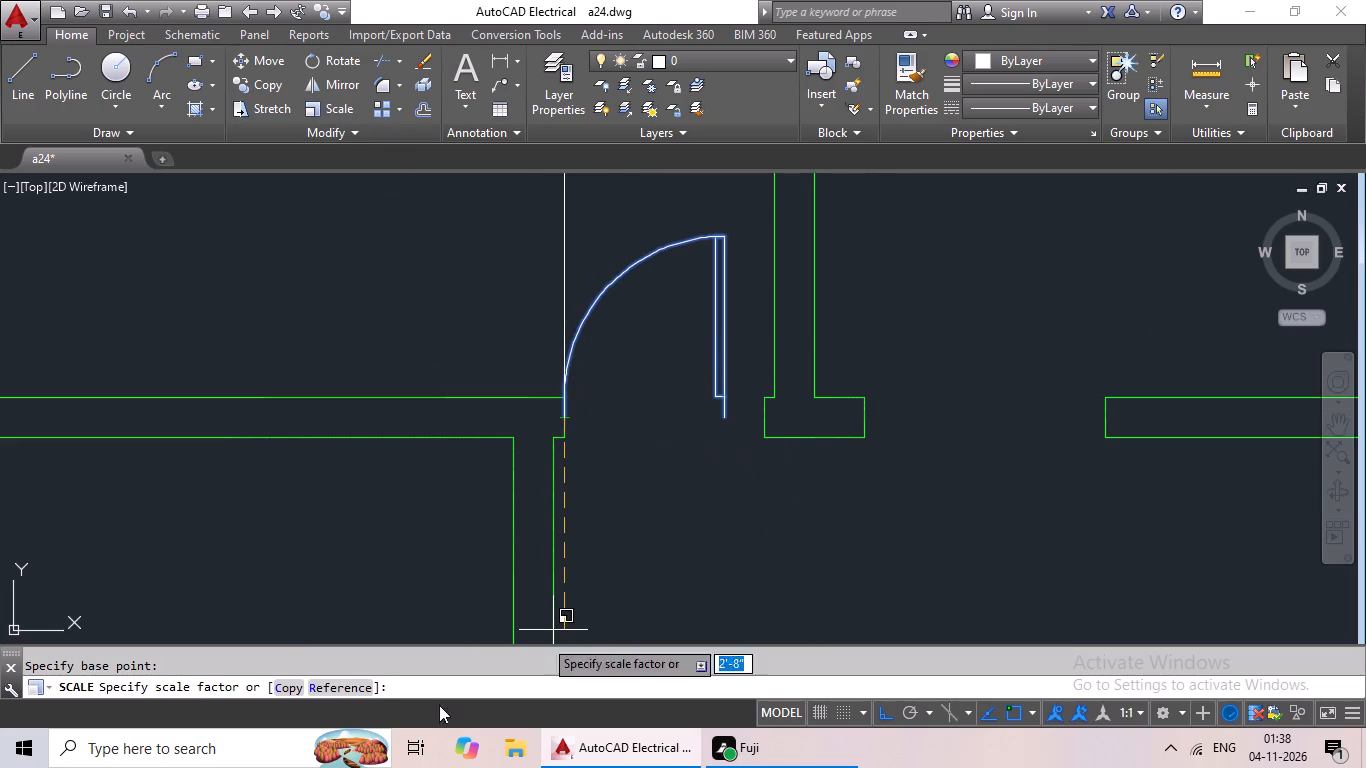
pyautogui.click(338, 697)
pyautogui.click(342, 688)
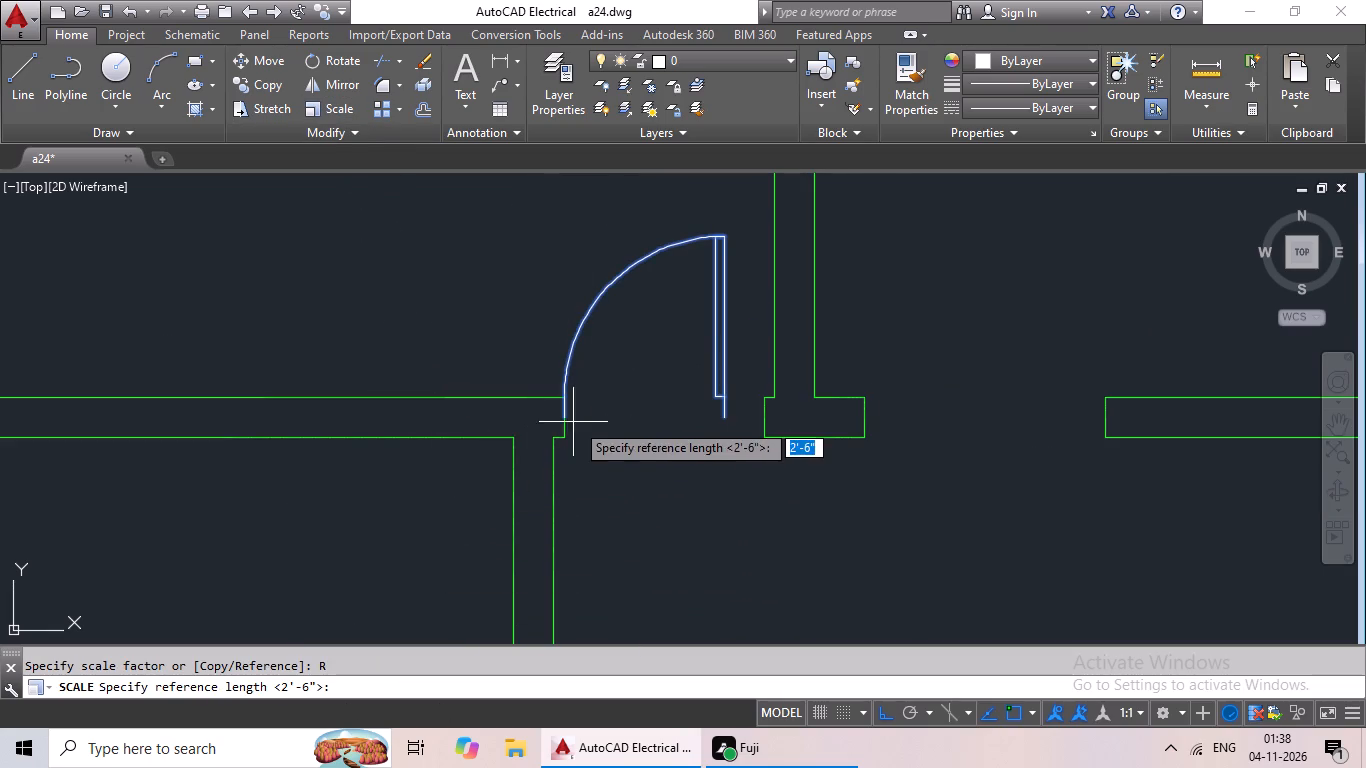
pyautogui.click(563, 417)
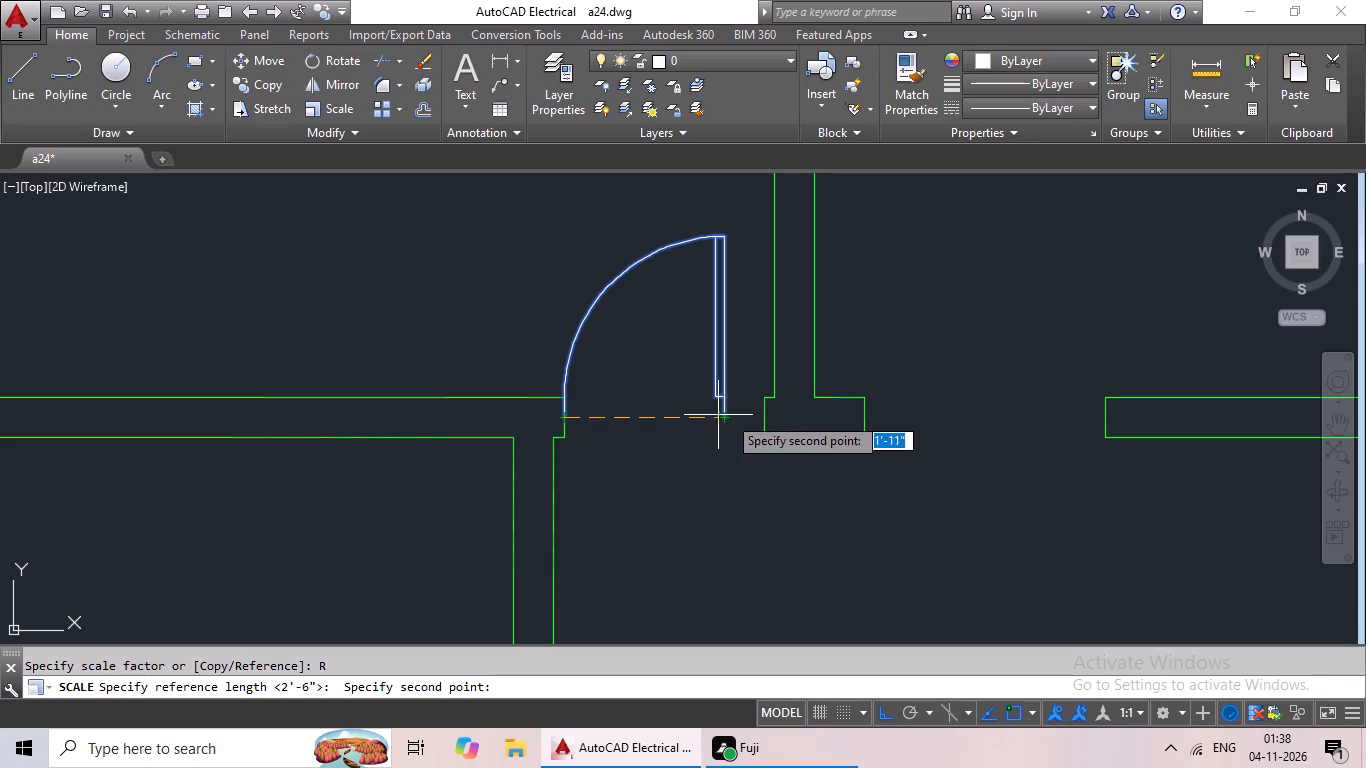
pyautogui.click(720, 417)
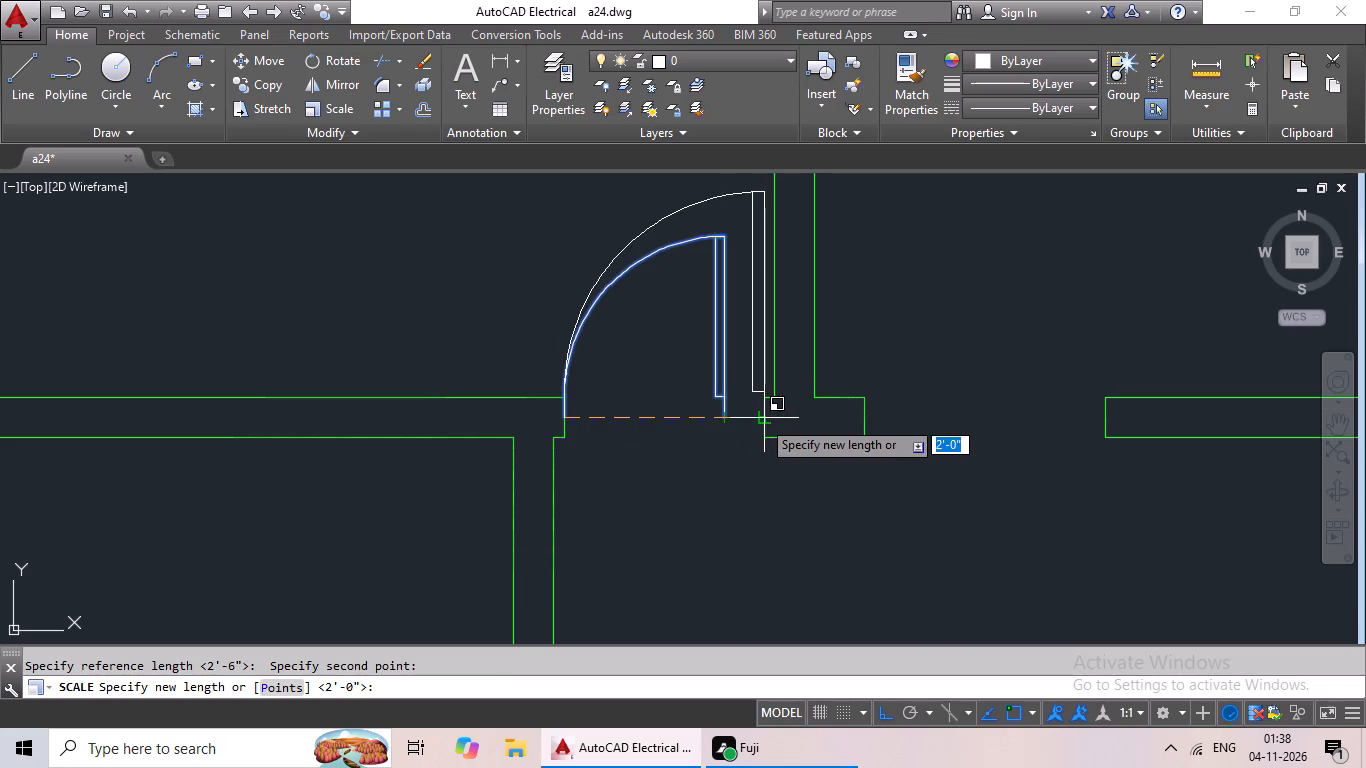
pyautogui.click(761, 419)
# Copy the top right verandah door and paste it at the left jamb of the second bedroom's doorway to the dining area.
pyautogui.scroll(-6, 771, 424)
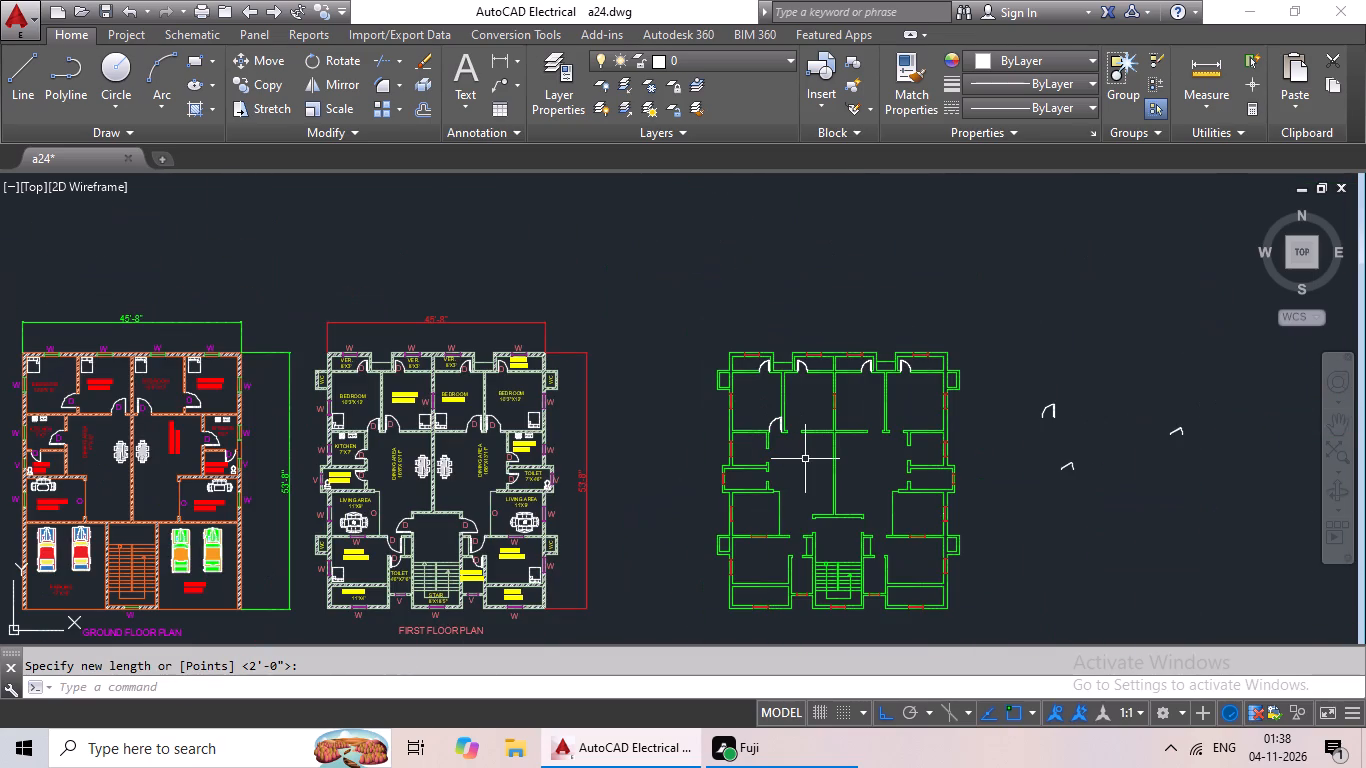
pyautogui.click(908, 361)
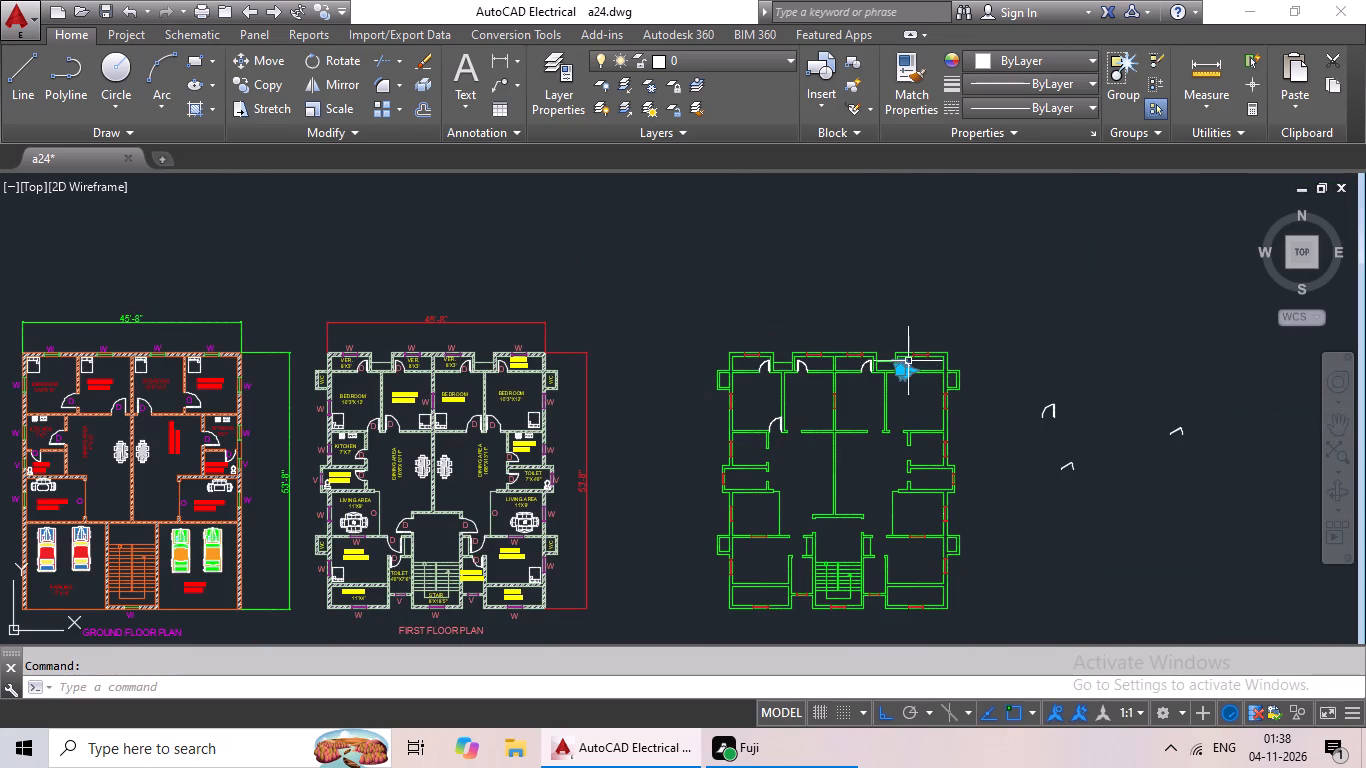
pyautogui.hotkey('ctrl', 'c')
pyautogui.hotkey('ctrl', 'v')
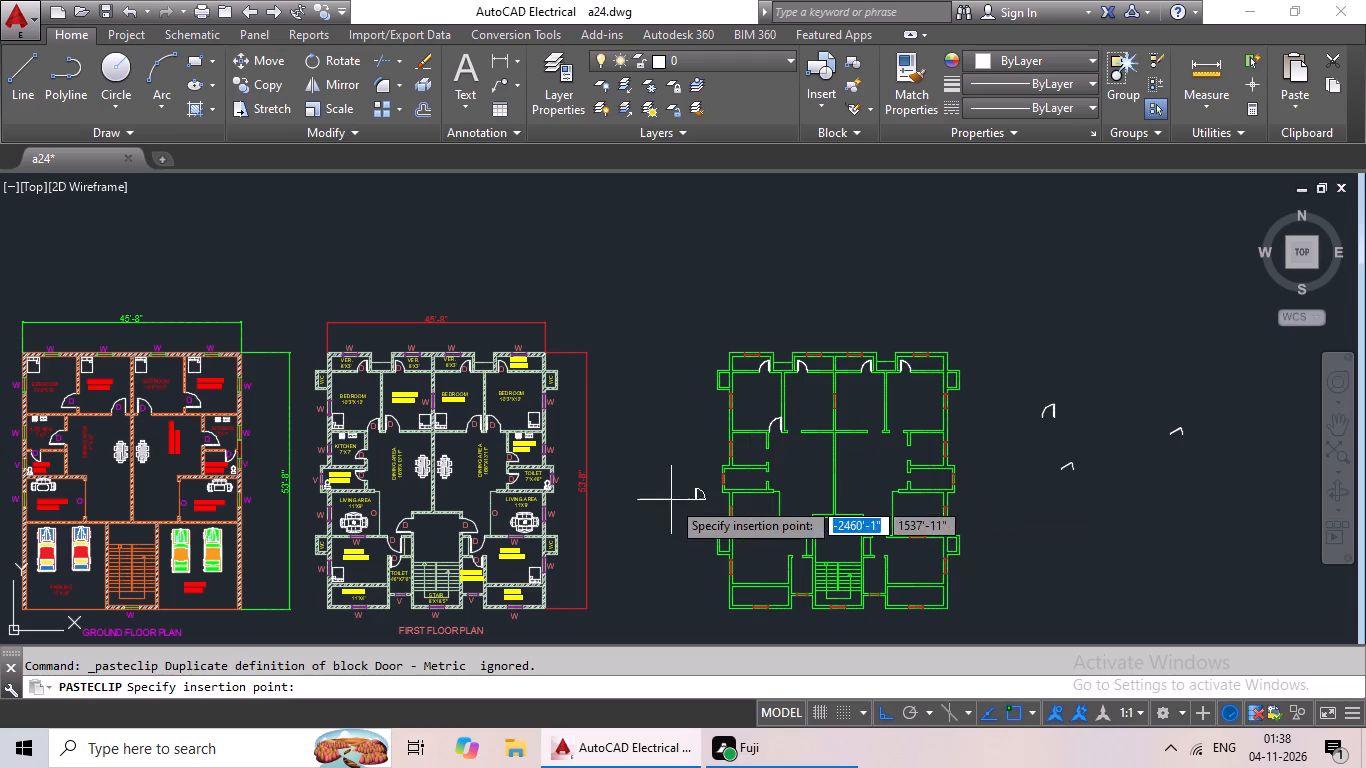
pyautogui.scroll(2, 826, 410)
pyautogui.scroll(4, 734, 450)
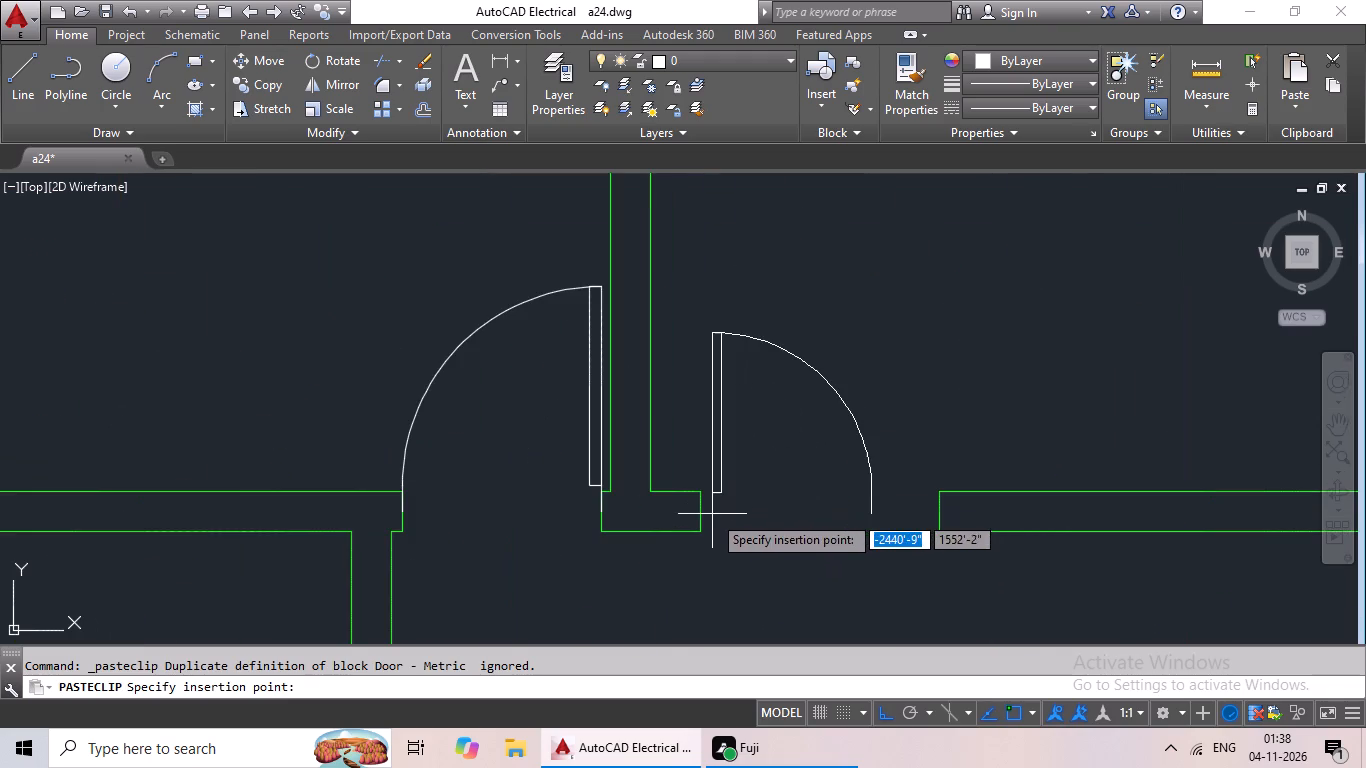
pyautogui.moveTo(711, 515); pyautogui.dragTo(738, 458, button='middle')
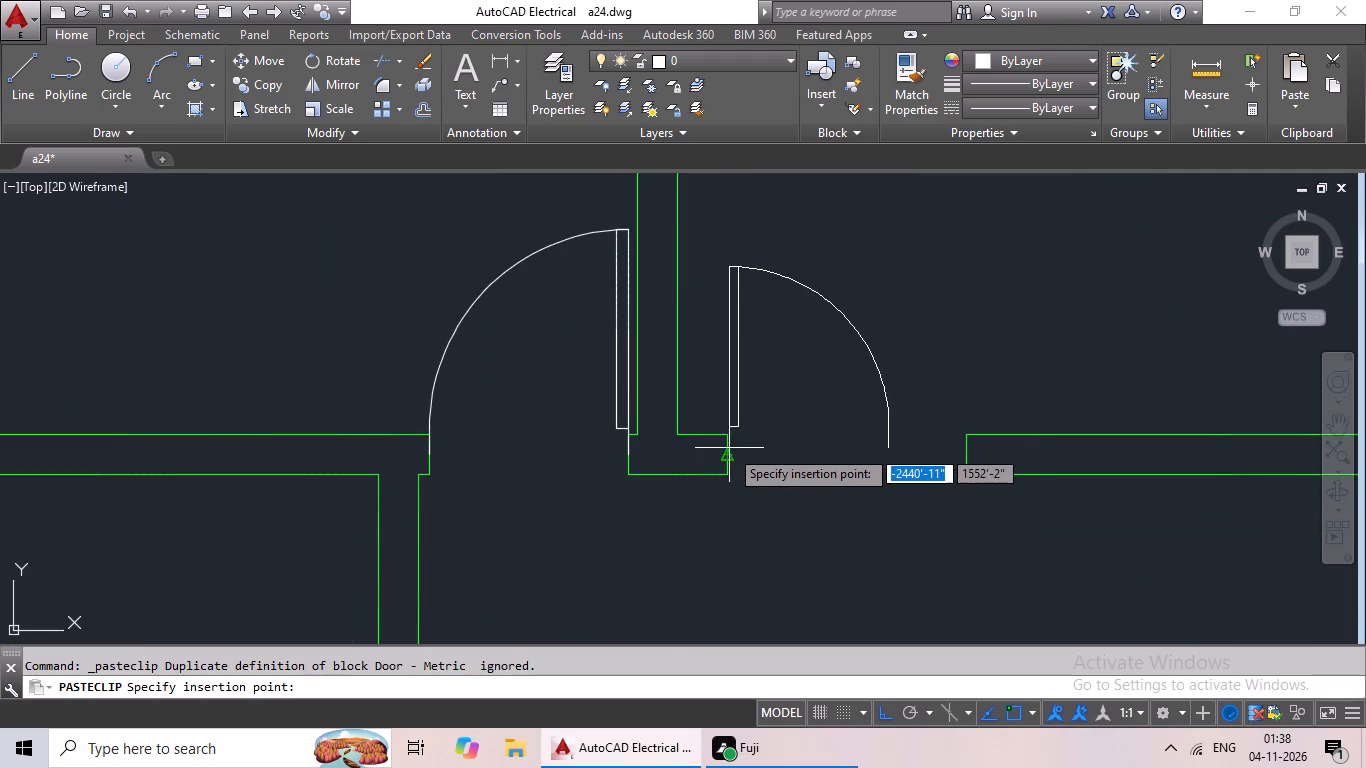
pyautogui.click(724, 456)
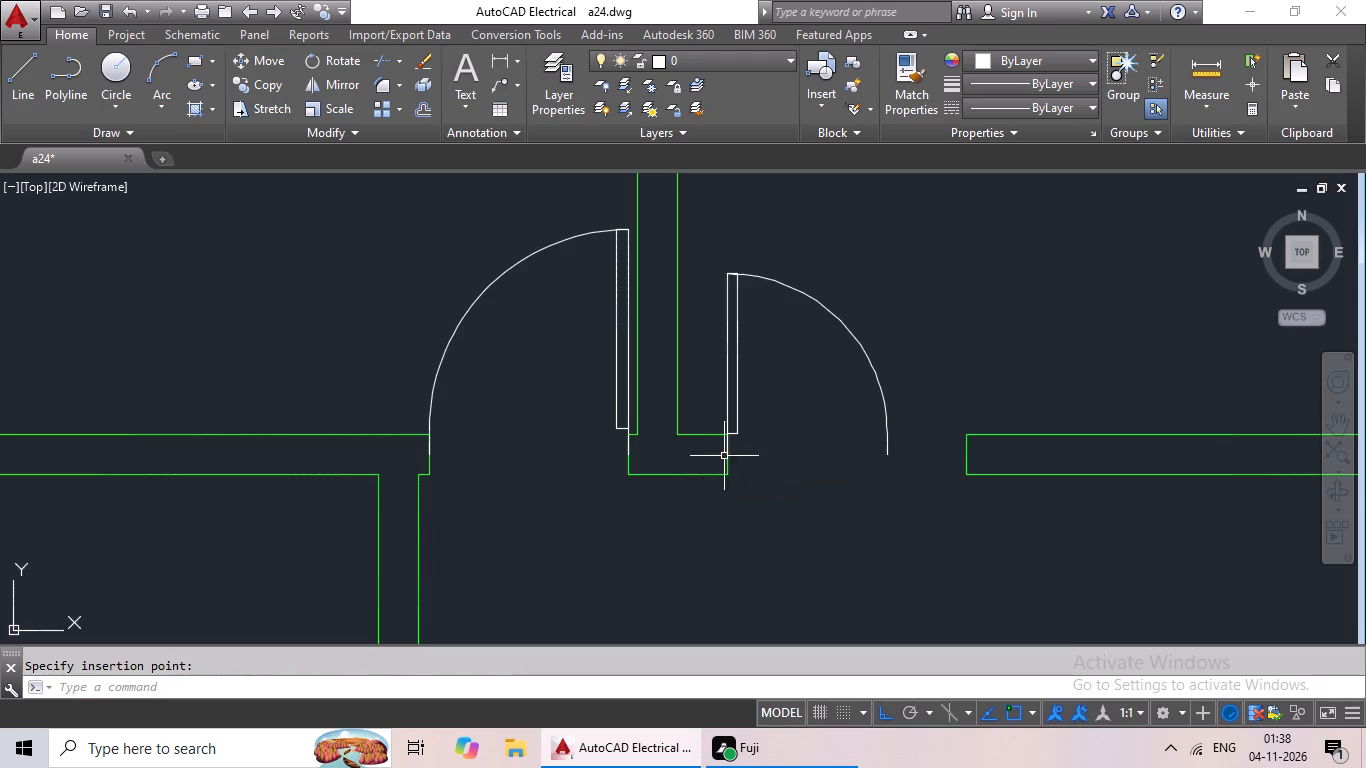
# Scale the second bedroom's door from its left jamb by reference, matching its width to the opening.
pyautogui.moveTo(903, 378); pyautogui.dragTo(833, 462)
pyautogui.click(833, 462)
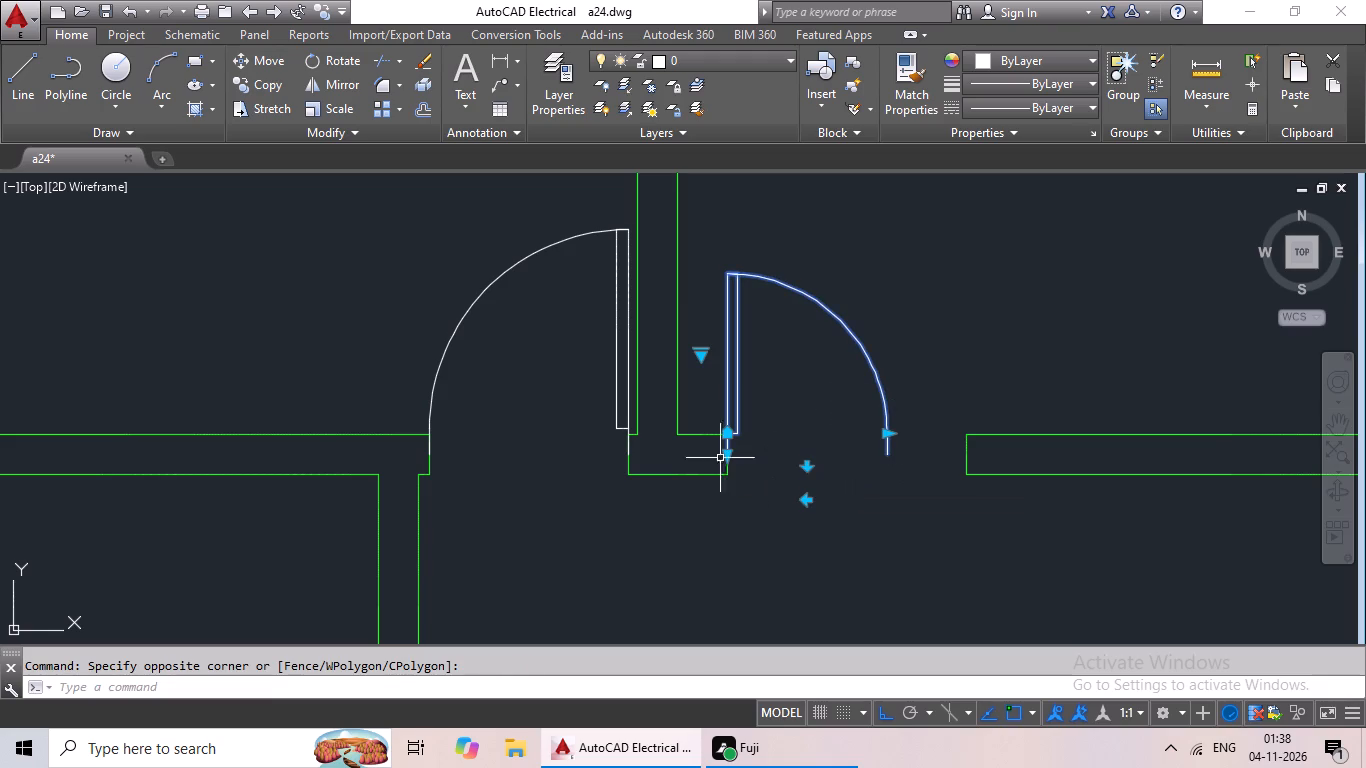
pyautogui.click(332, 107)
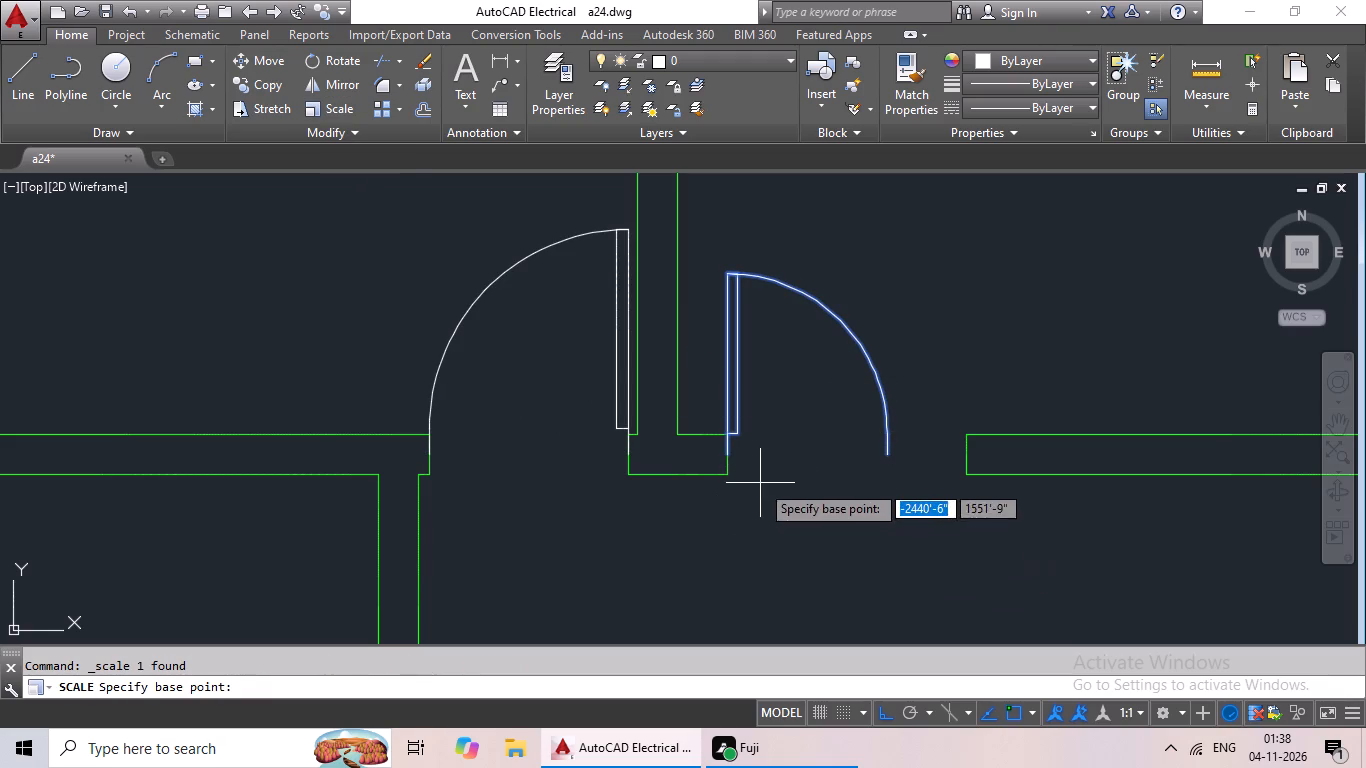
pyautogui.scroll(3, 760, 483)
pyautogui.click(632, 372)
pyautogui.scroll(-2, 923, 422)
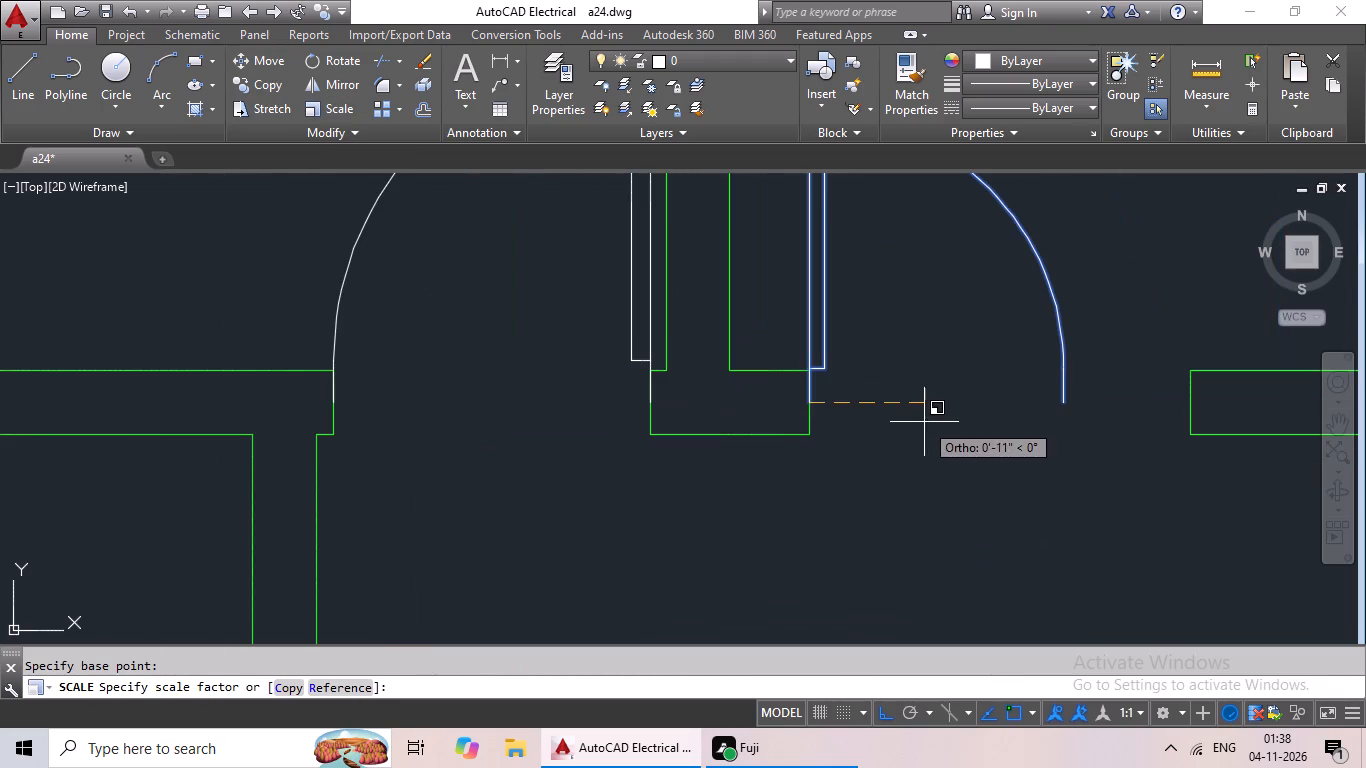
pyautogui.click(349, 691)
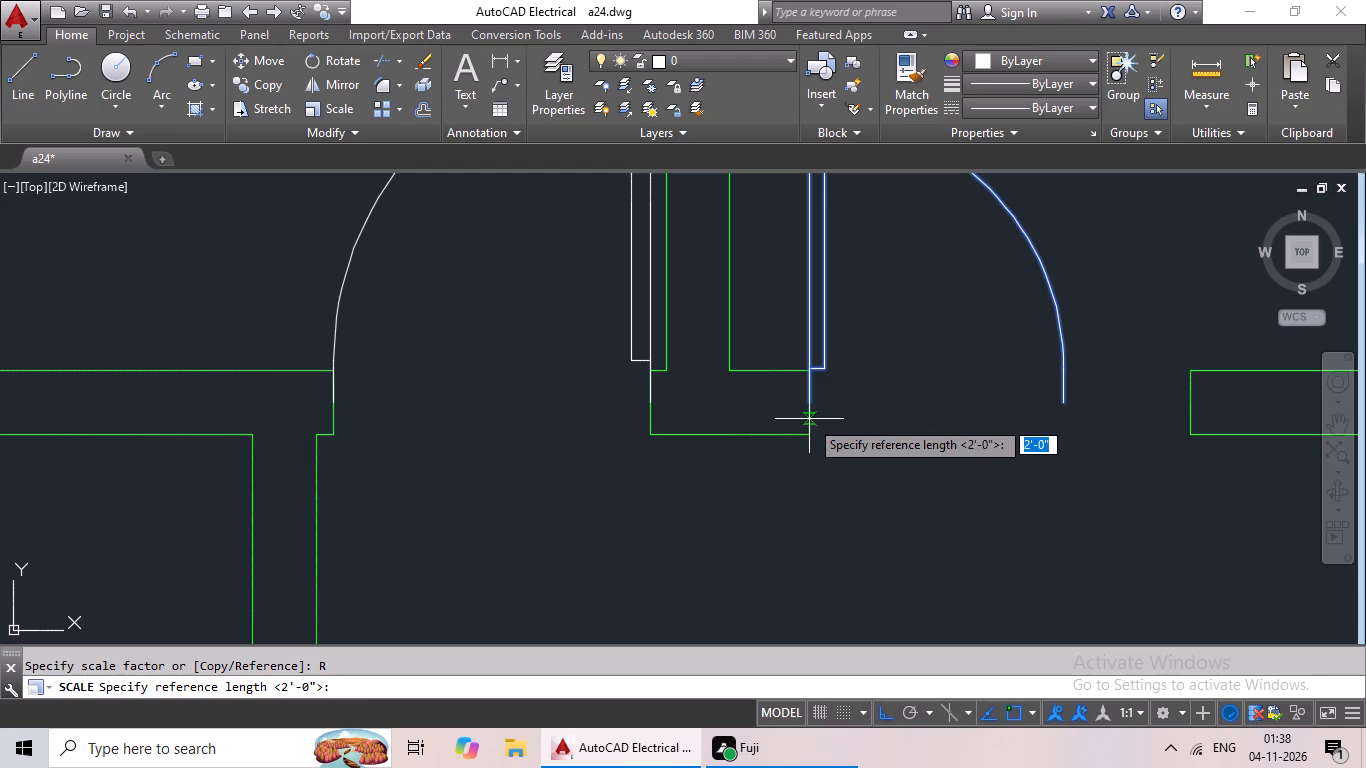
pyautogui.click(815, 403)
pyautogui.click(1064, 397)
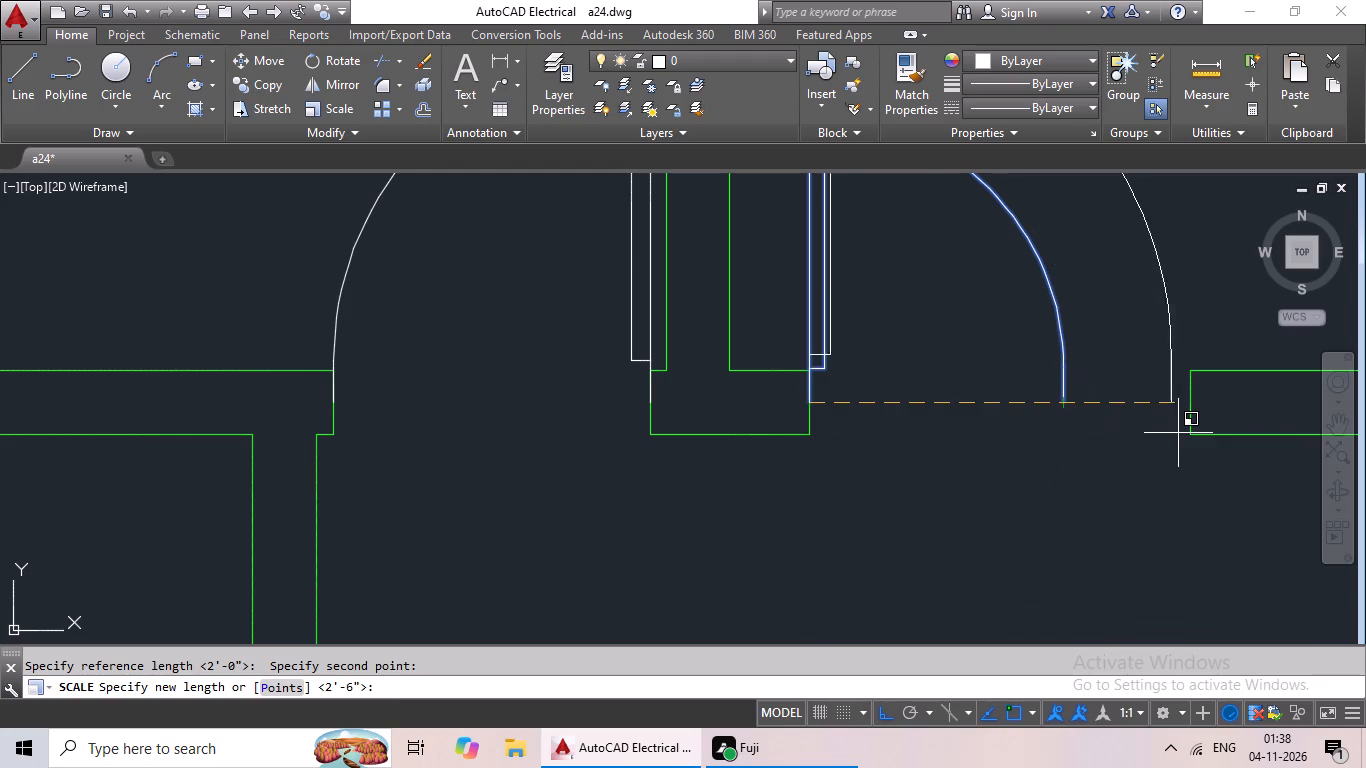
pyautogui.moveTo(1179, 433); pyautogui.dragTo(1020, 466, button='middle')
pyautogui.click(1031, 433)
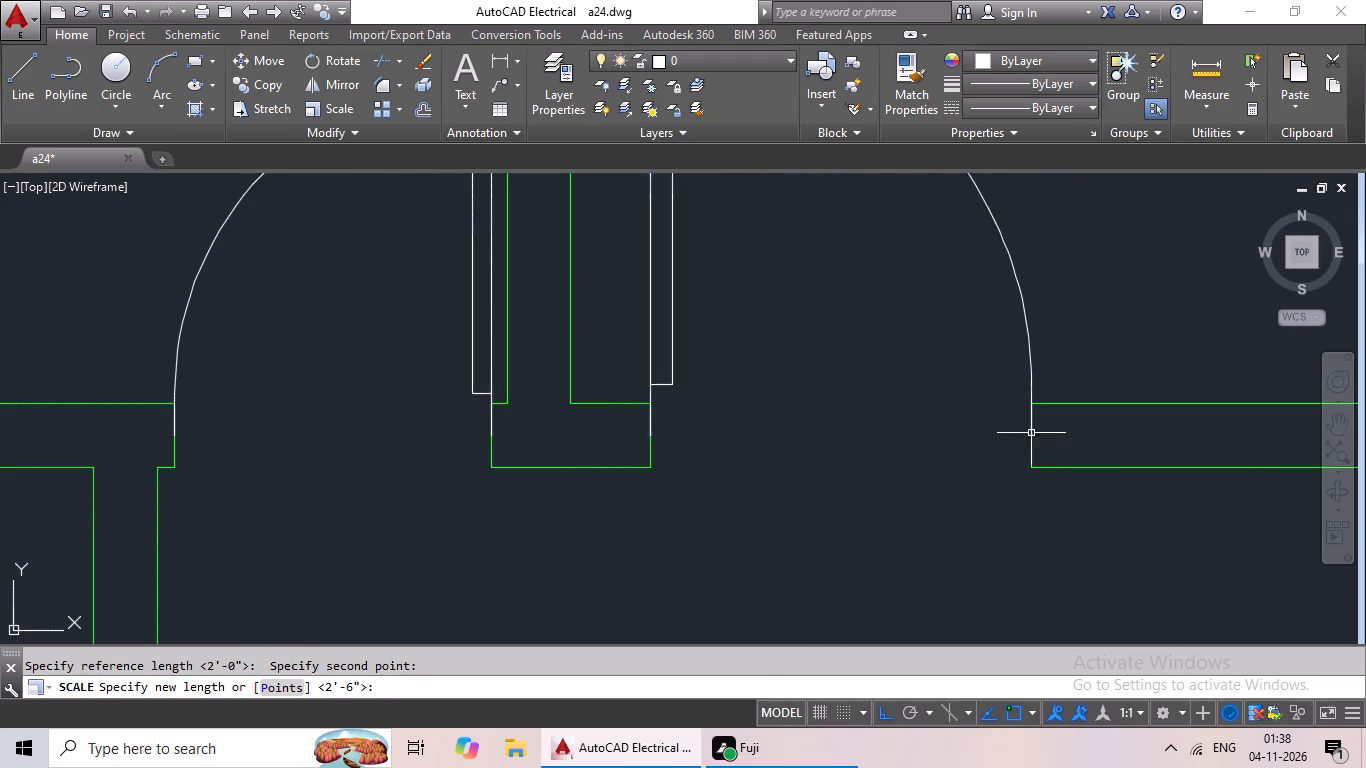
# Copy the fitted second bedroom door and paste it into the rightmost bedroom's doorway to the dining area.
pyautogui.scroll(-5, 1053, 436)
pyautogui.moveTo(1015, 496); pyautogui.dragTo(1095, 403, button='middle')
pyautogui.scroll(-2, 1081, 366)
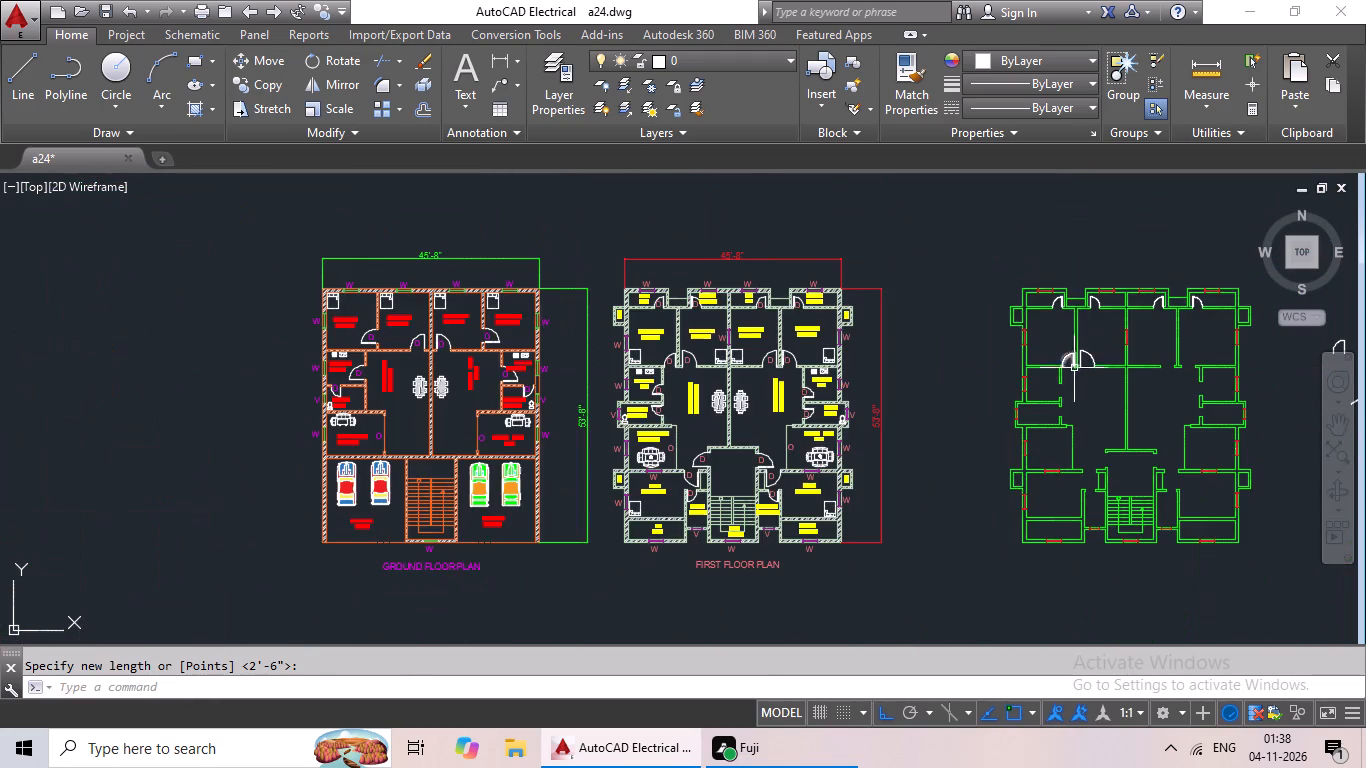
pyautogui.moveTo(1080, 393); pyautogui.dragTo(845, 392, button='middle')
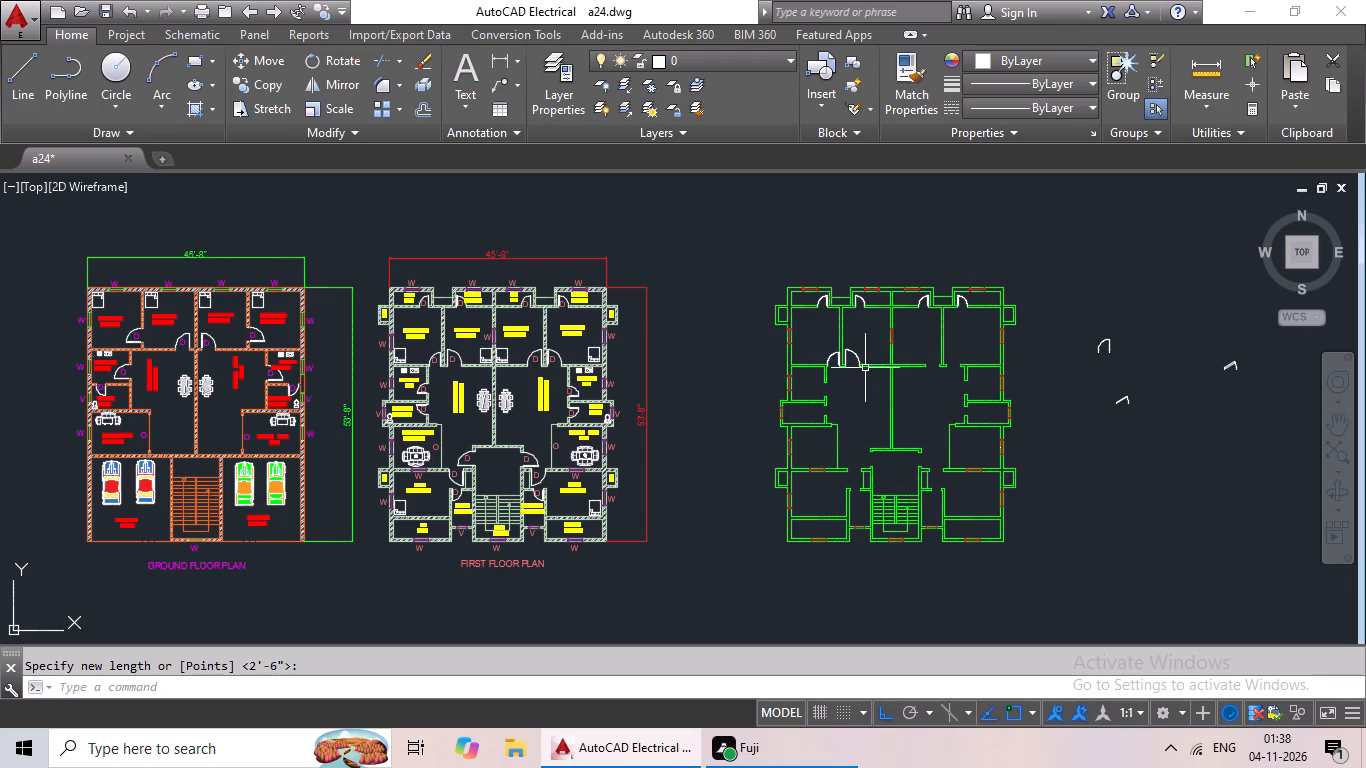
pyautogui.click(846, 351)
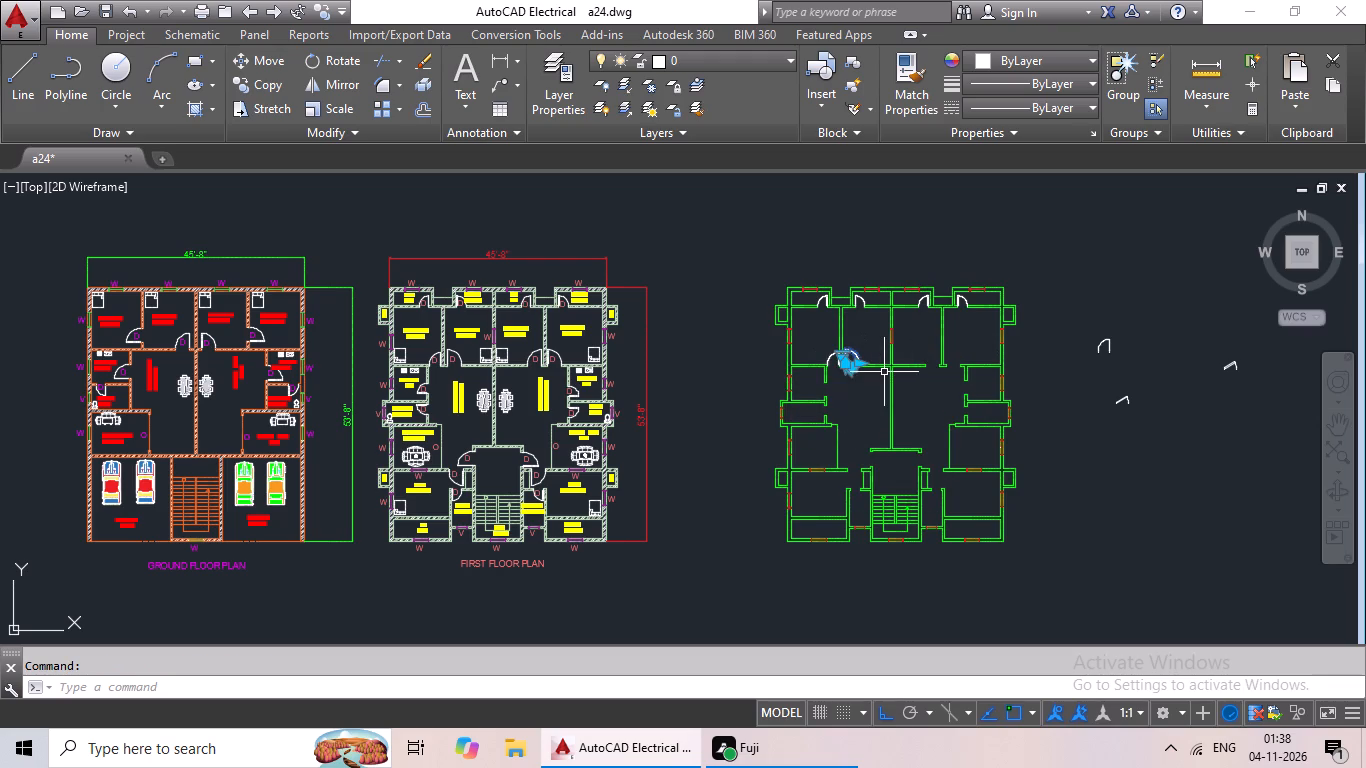
pyautogui.hotkey('ctrl', 'c')
pyautogui.hotkey('ctrl', 'v')
pyautogui.scroll(3, 1020, 373)
pyautogui.scroll(1, 742, 347)
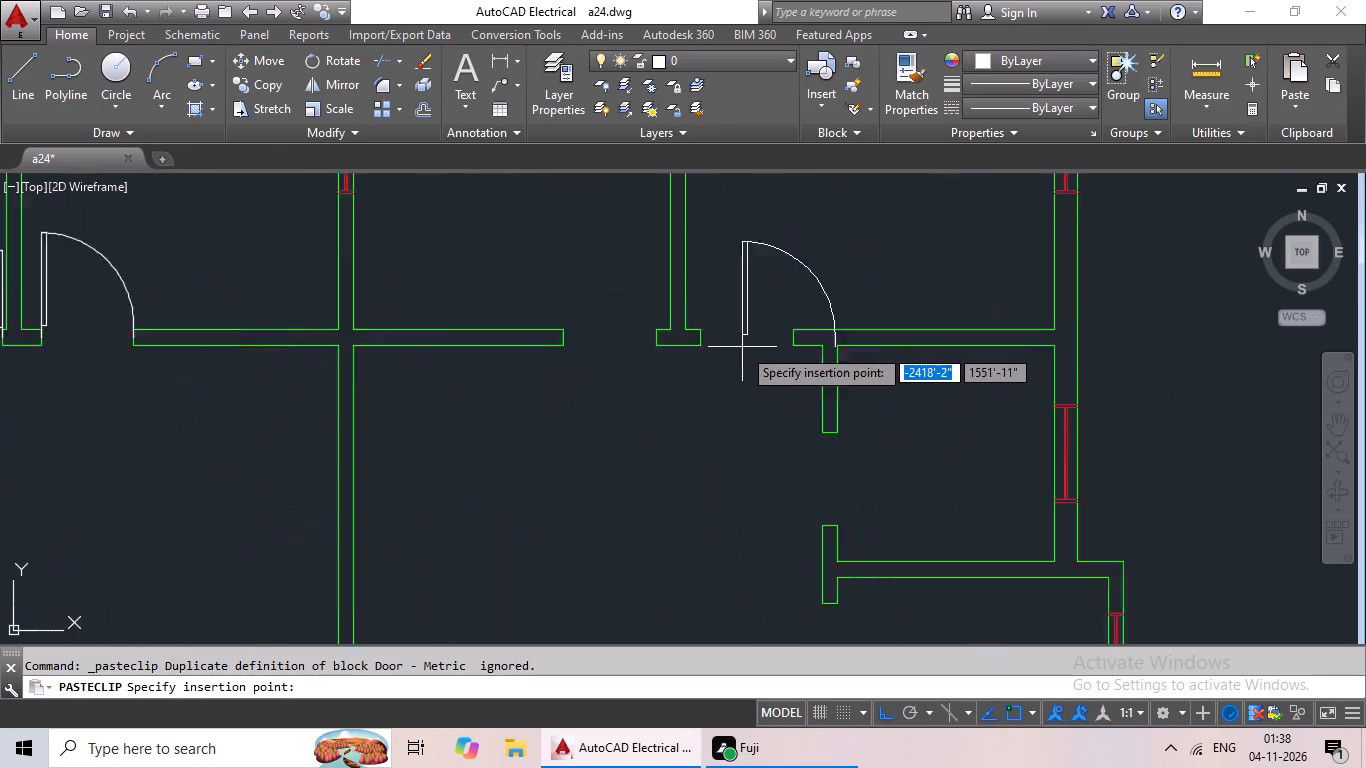
pyautogui.scroll(2, 742, 347)
pyautogui.scroll(2, 649, 325)
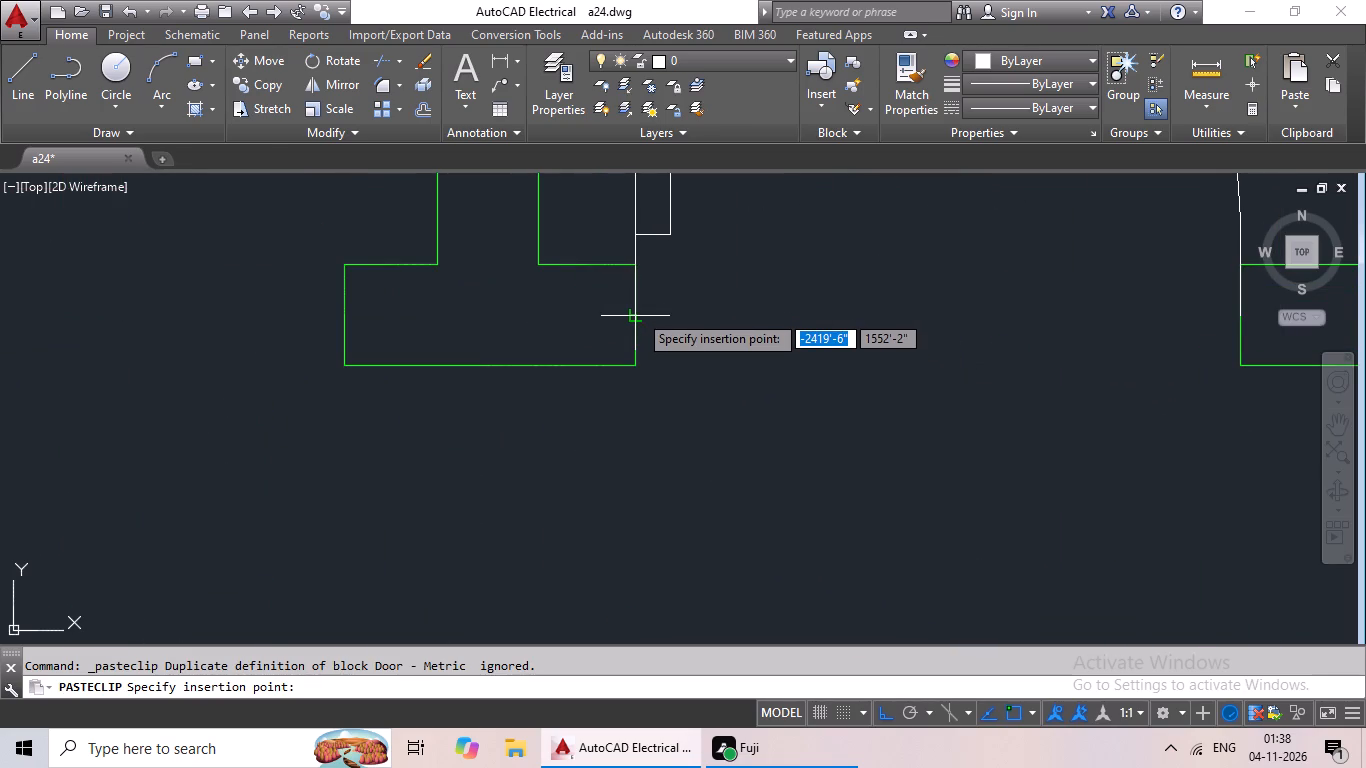
pyautogui.click(638, 313)
# Copy the leftmost bedroom's fitted door and paste it at the left jamb of the third bedroom's doorway.
pyautogui.scroll(-7, 753, 329)
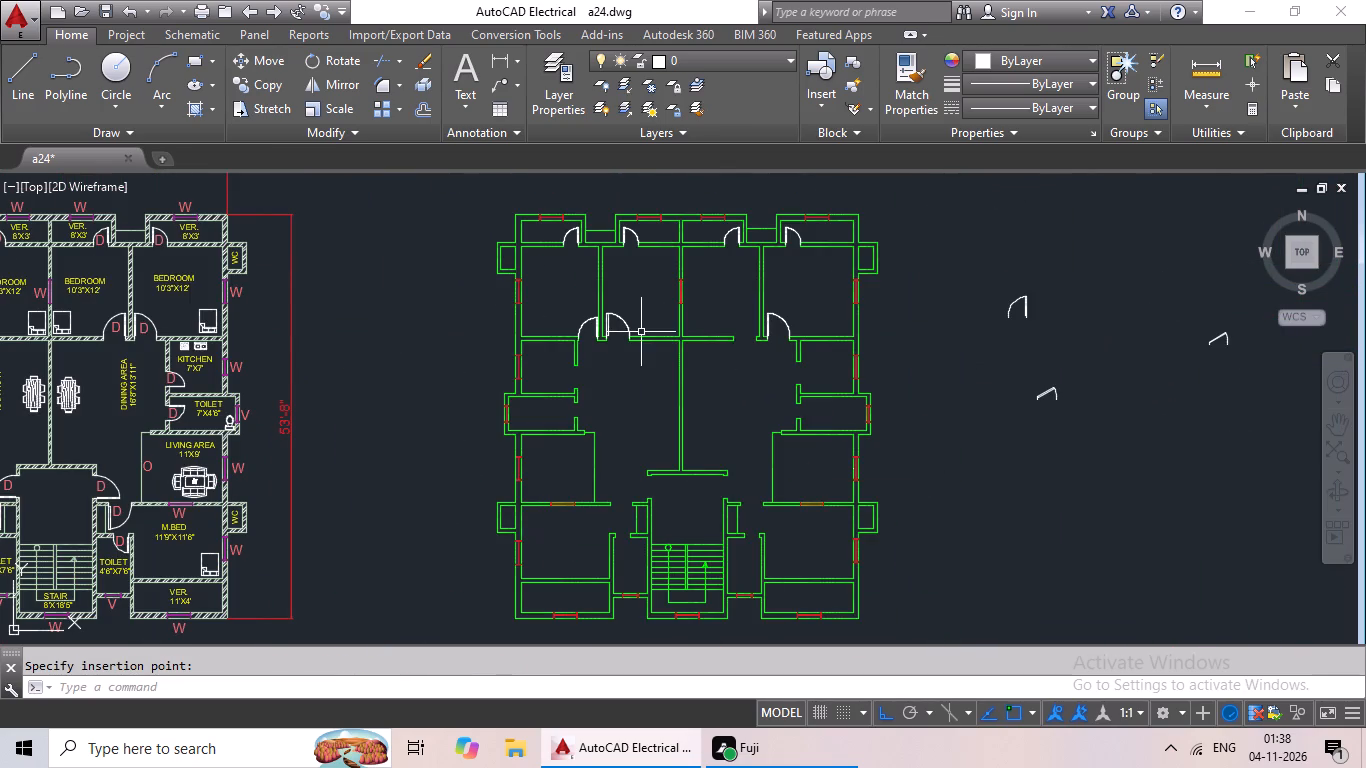
pyautogui.click(582, 326)
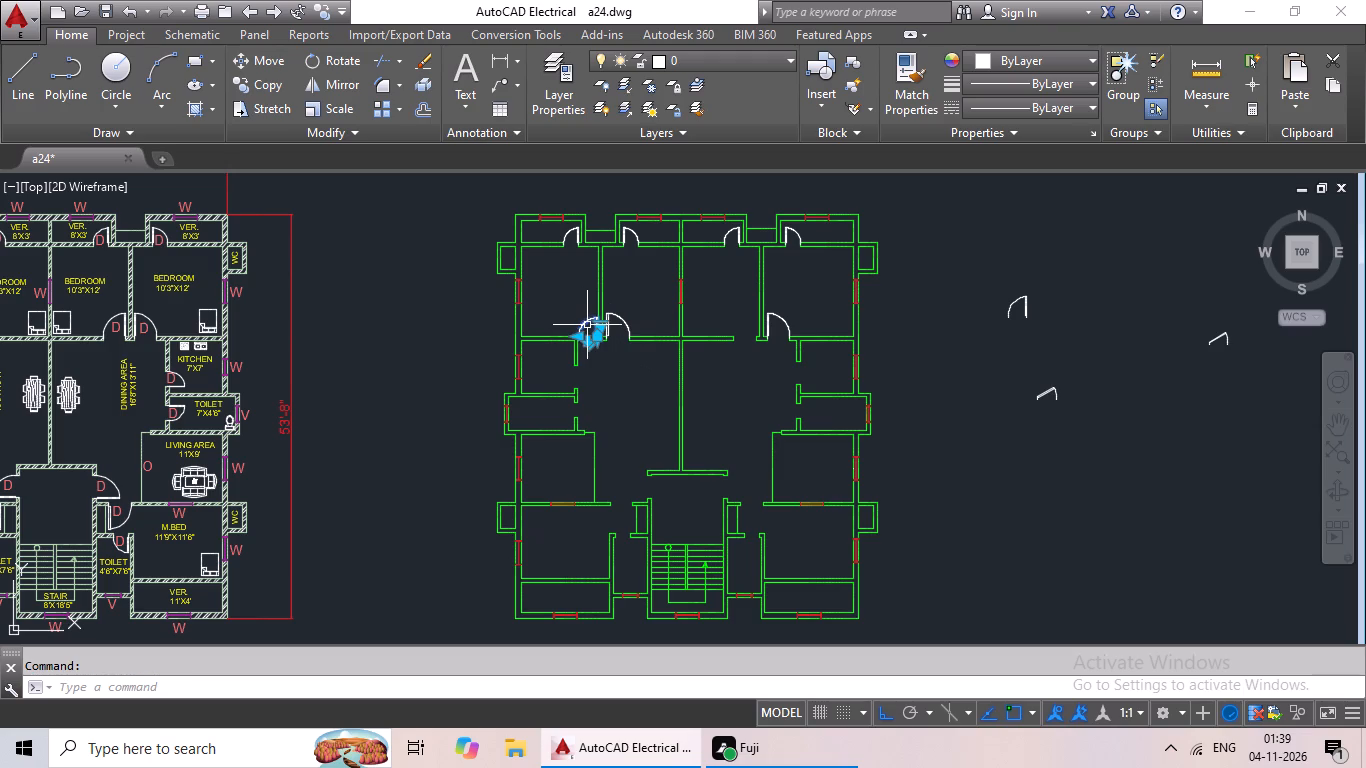
pyautogui.hotkey('ctrl', 'c')
pyautogui.hotkey('ctrl', 'v')
pyautogui.scroll(4, 774, 329)
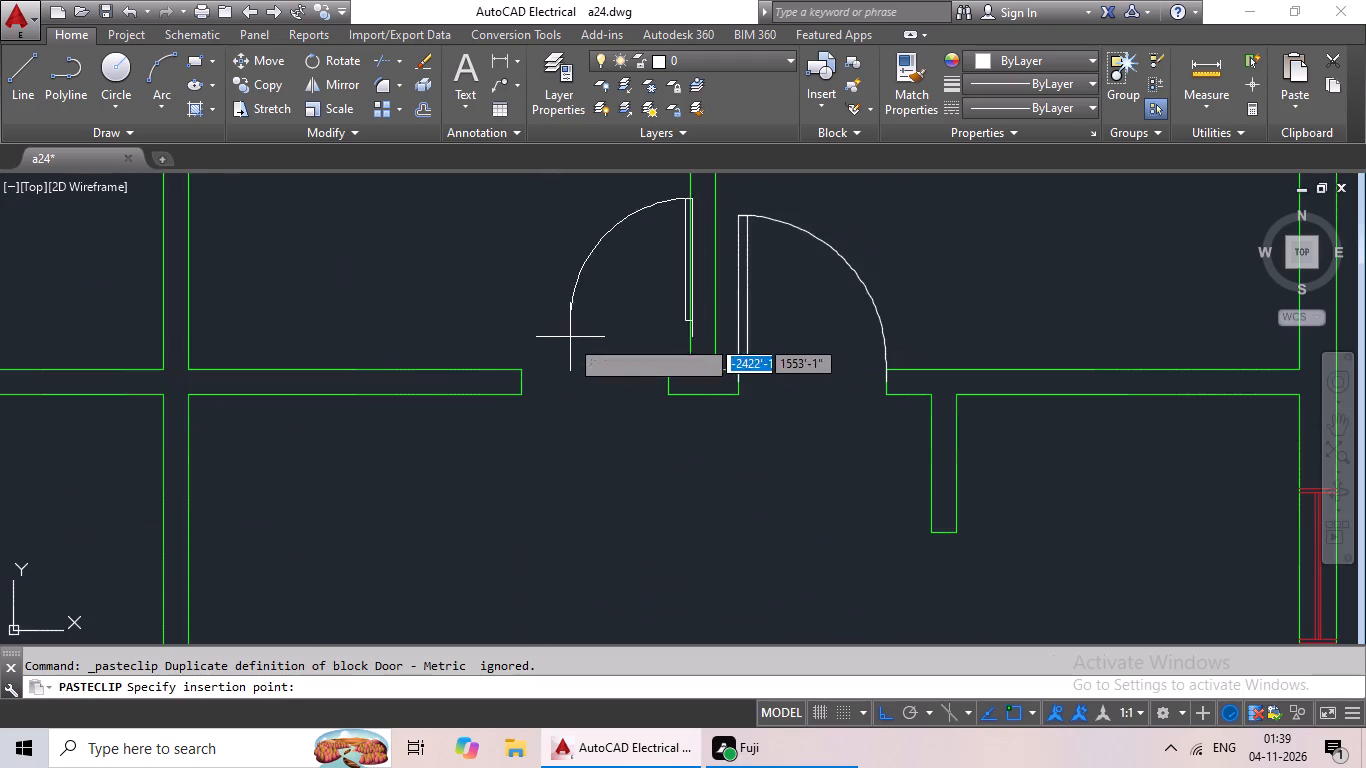
pyautogui.scroll(3, 563, 356)
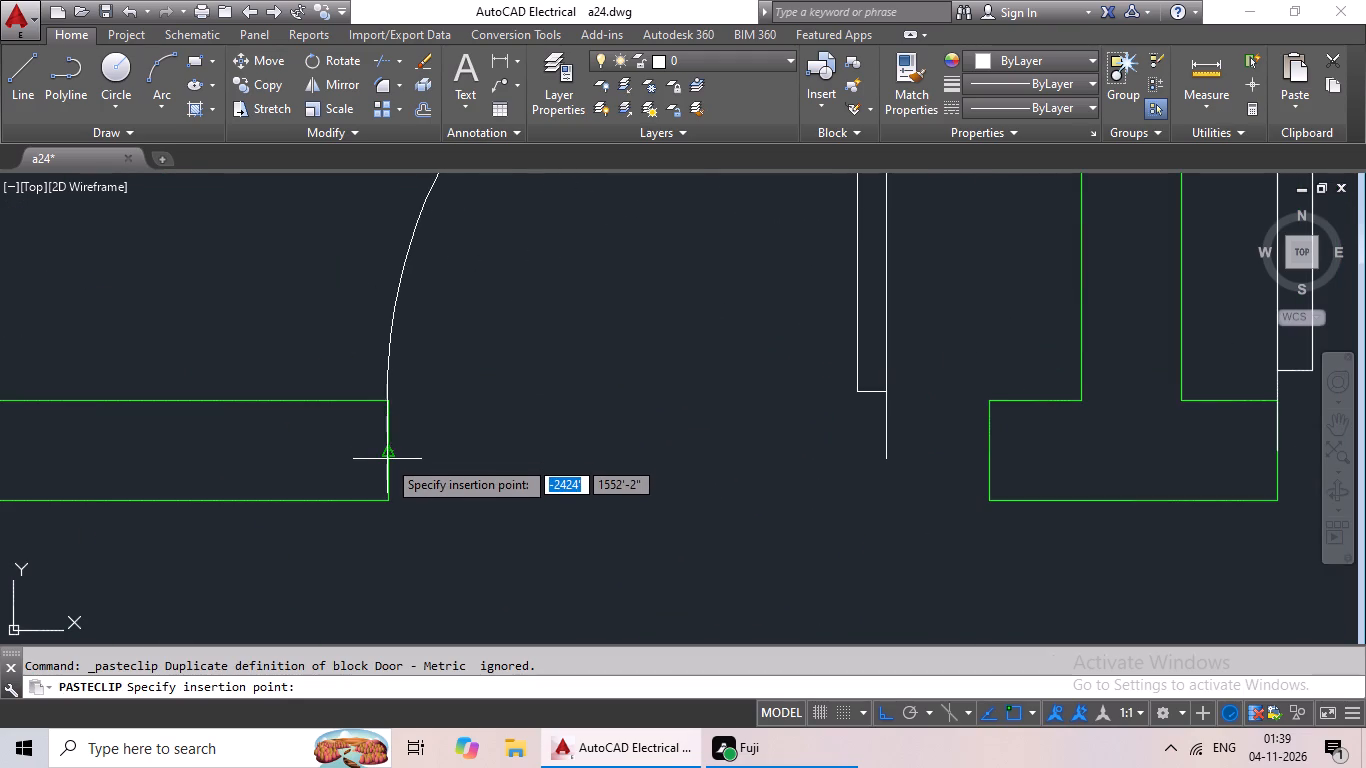
pyautogui.click(387, 451)
# Scale the third bedroom's door from its left jamb by reference, matching its width to the opening.
pyautogui.scroll(-4, 517, 420)
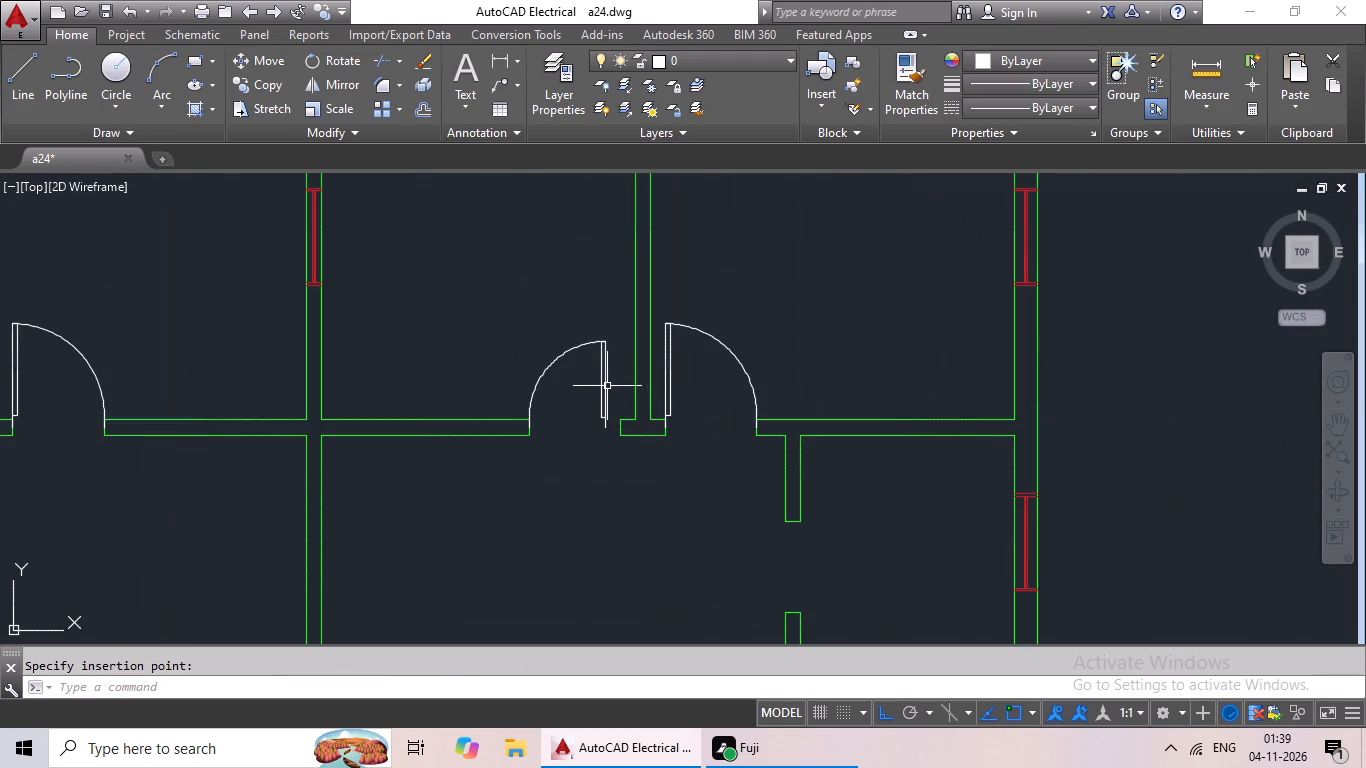
pyautogui.click(598, 390)
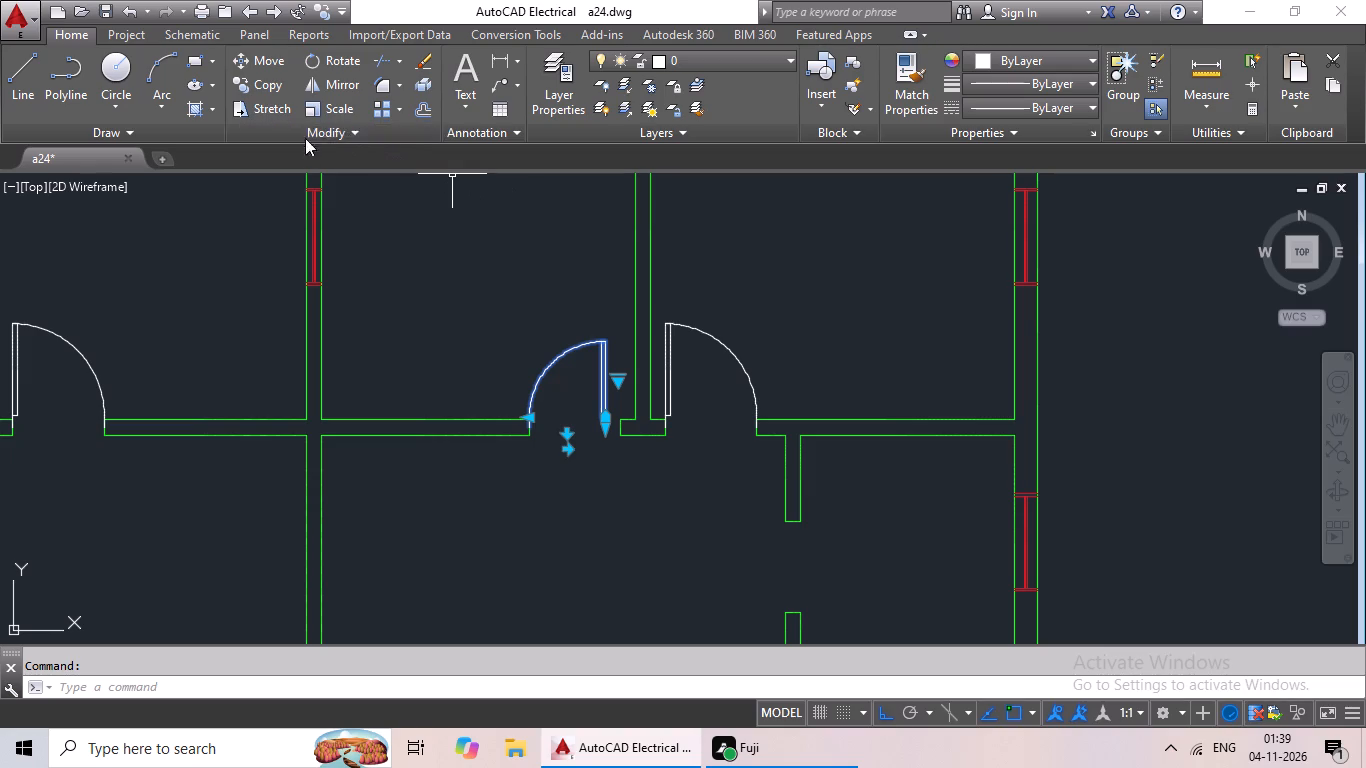
pyautogui.click(344, 108)
pyautogui.scroll(2, 539, 432)
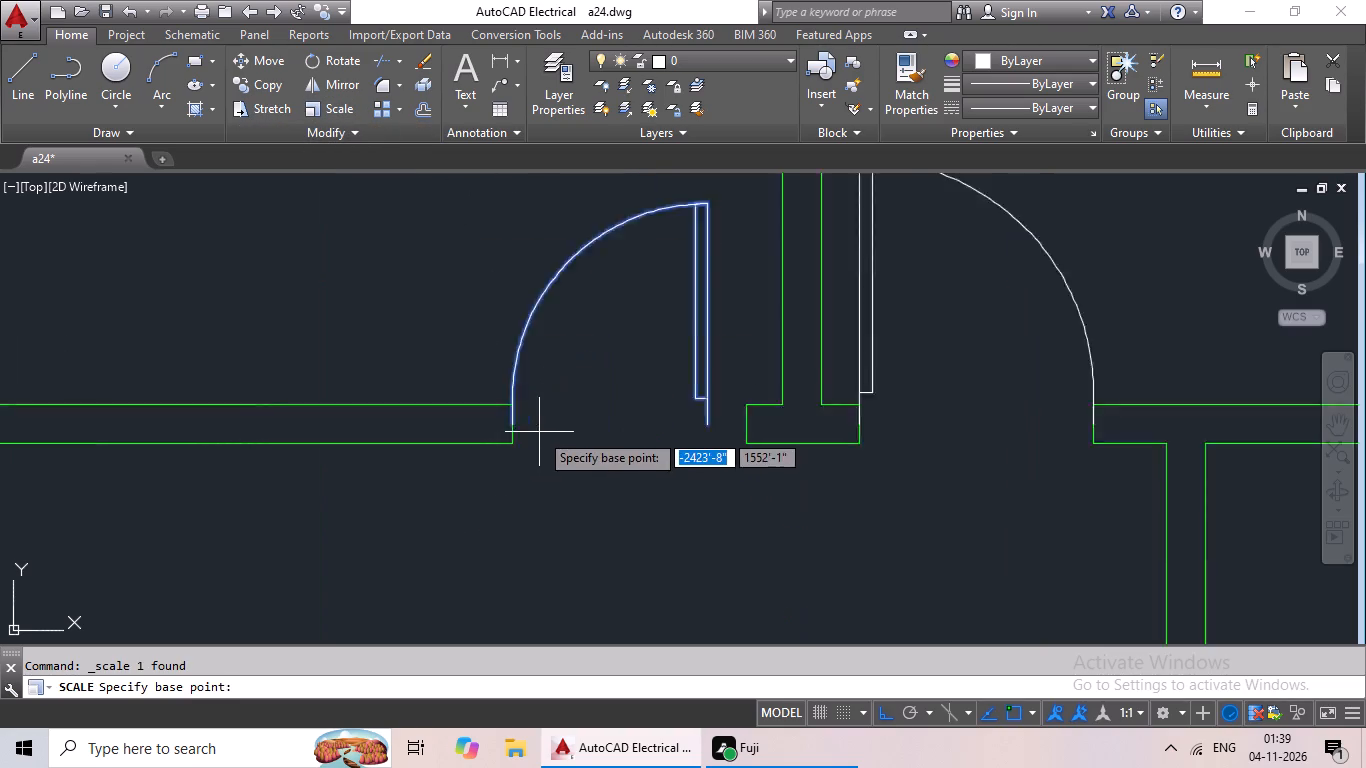
pyautogui.scroll(1, 539, 432)
pyautogui.click(496, 417)
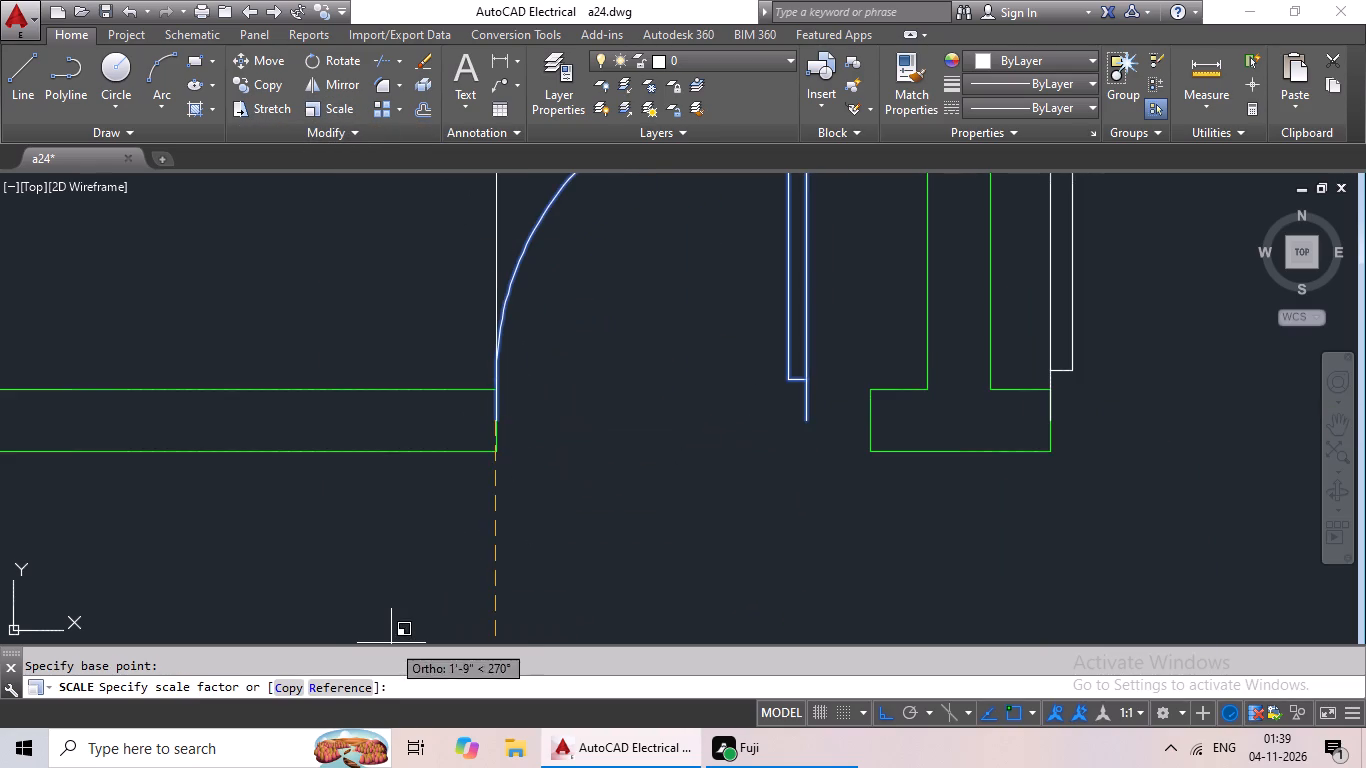
pyautogui.click(363, 682)
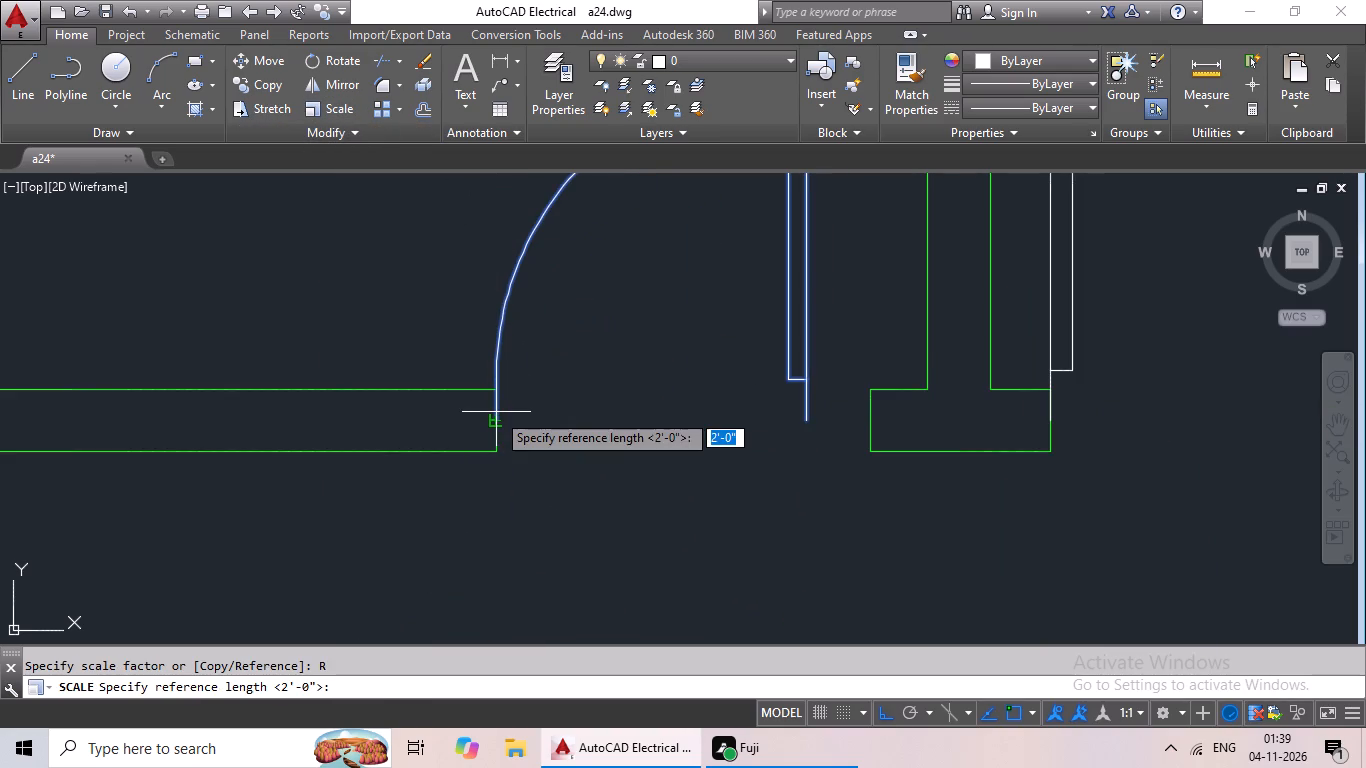
pyautogui.click(496, 422)
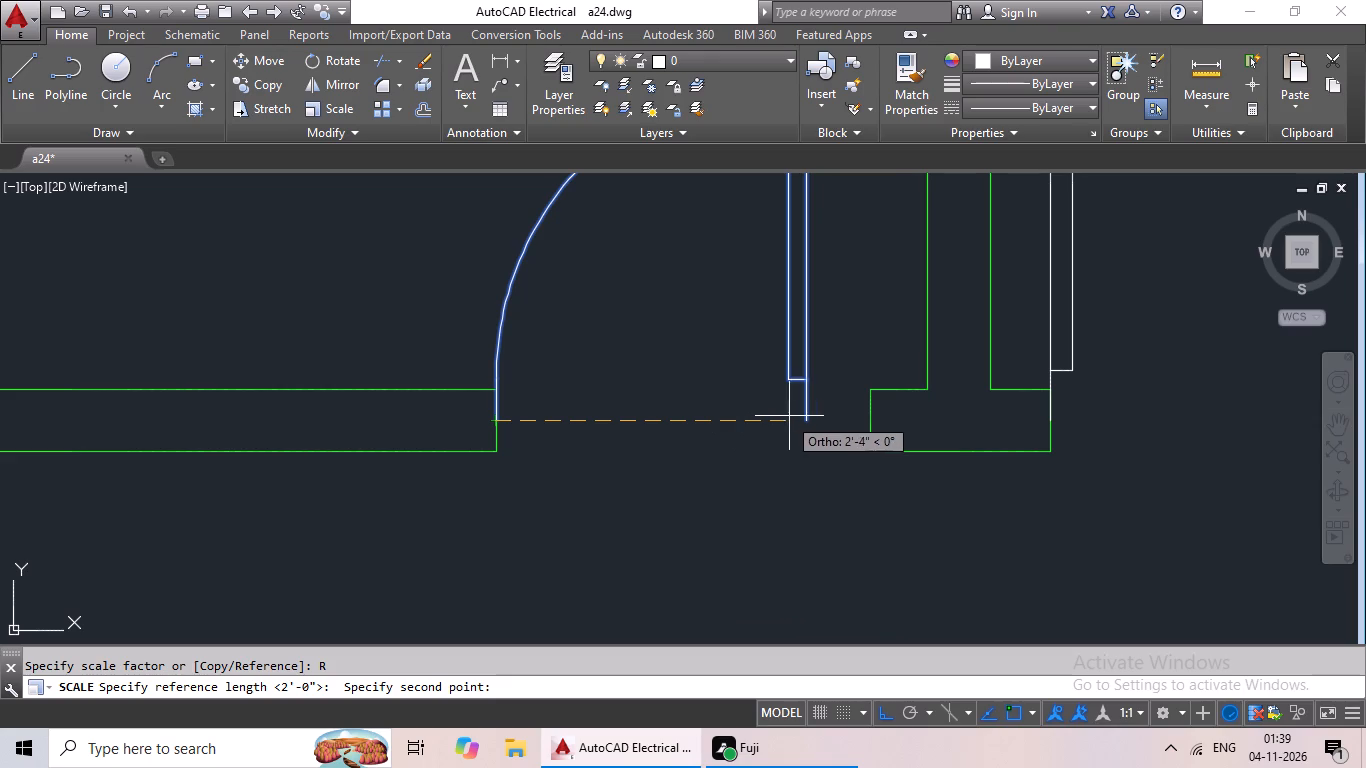
pyautogui.moveTo(802, 416); pyautogui.dragTo(819, 417)
pyautogui.click(868, 418)
pyautogui.scroll(-2, 891, 414)
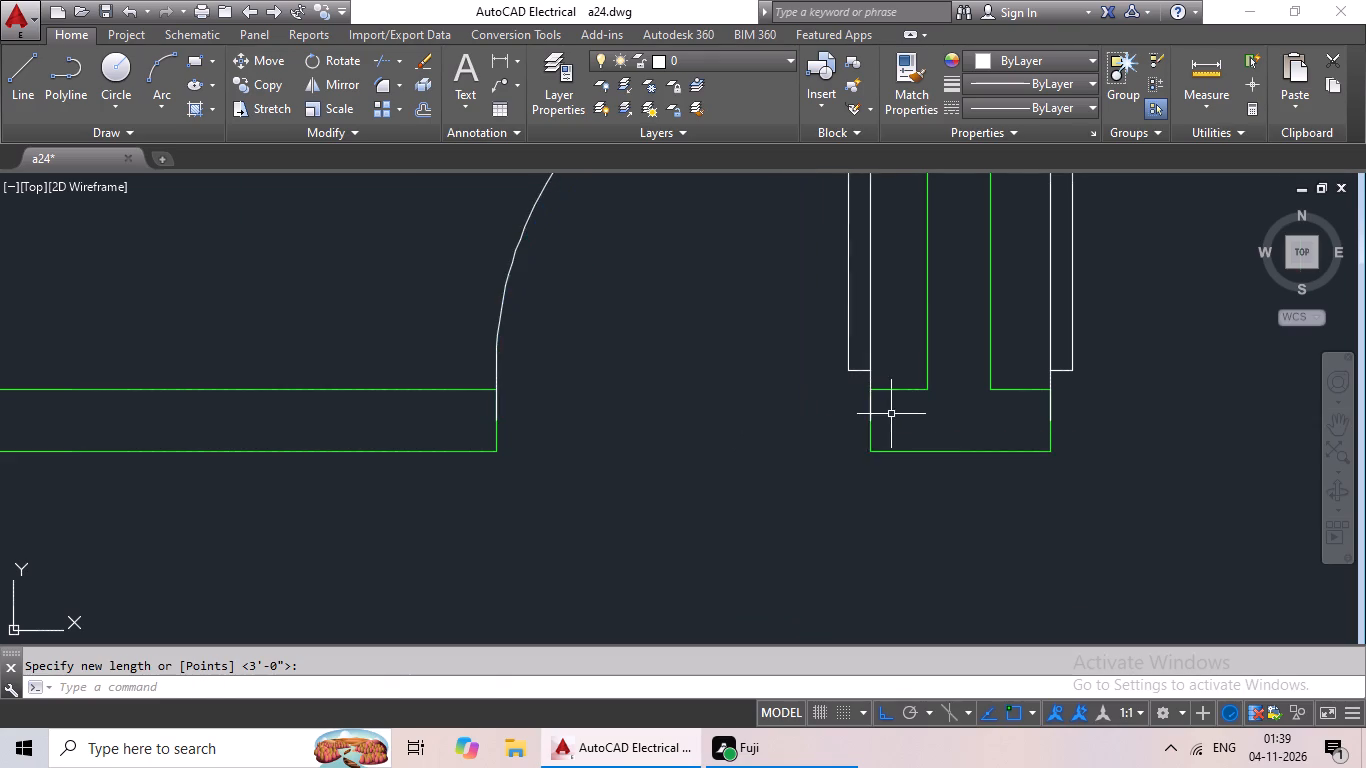
pyautogui.scroll(-4, 891, 414)
pyautogui.moveTo(893, 501); pyautogui.dragTo(984, 451, button='middle')
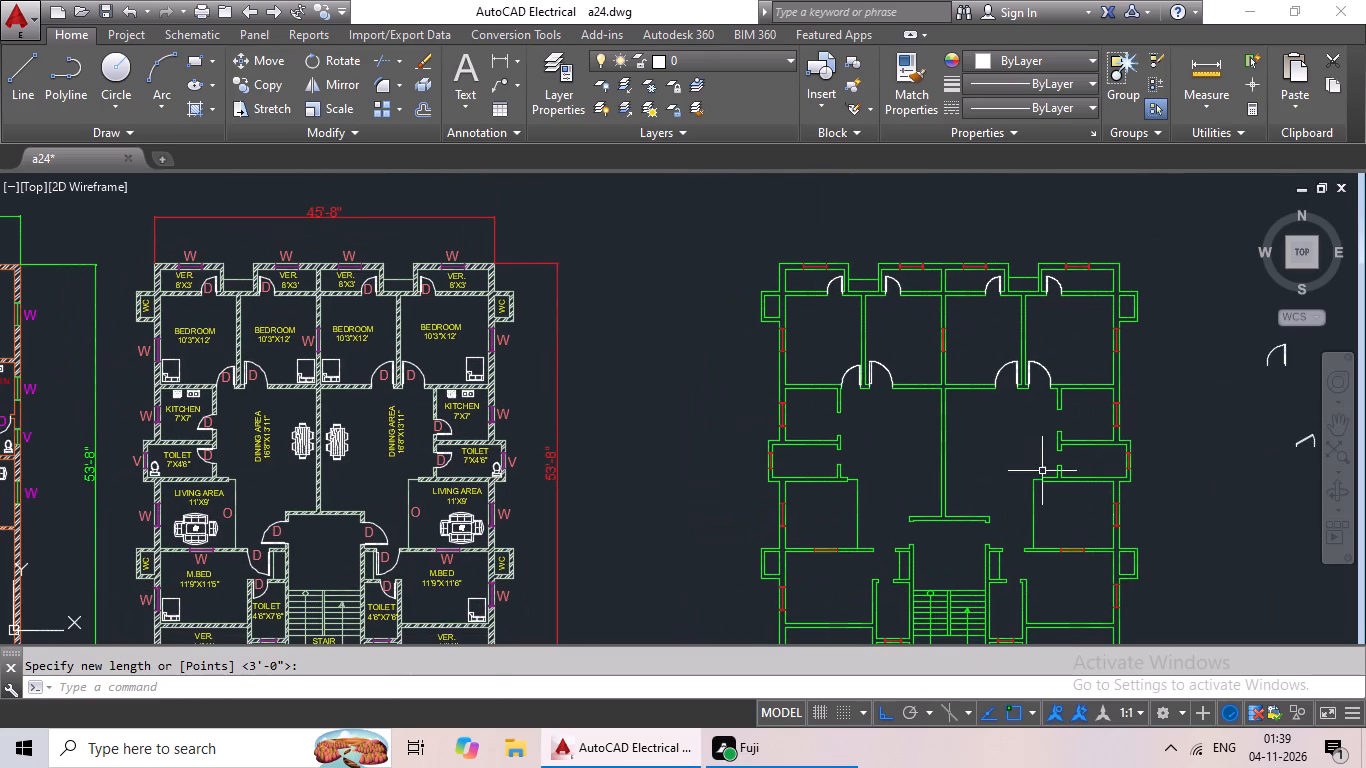
# Rotate the upright spare door outside the plan by 270° about its hinge corner.
pyautogui.moveTo(1056, 453); pyautogui.dragTo(554, 453, button='middle')
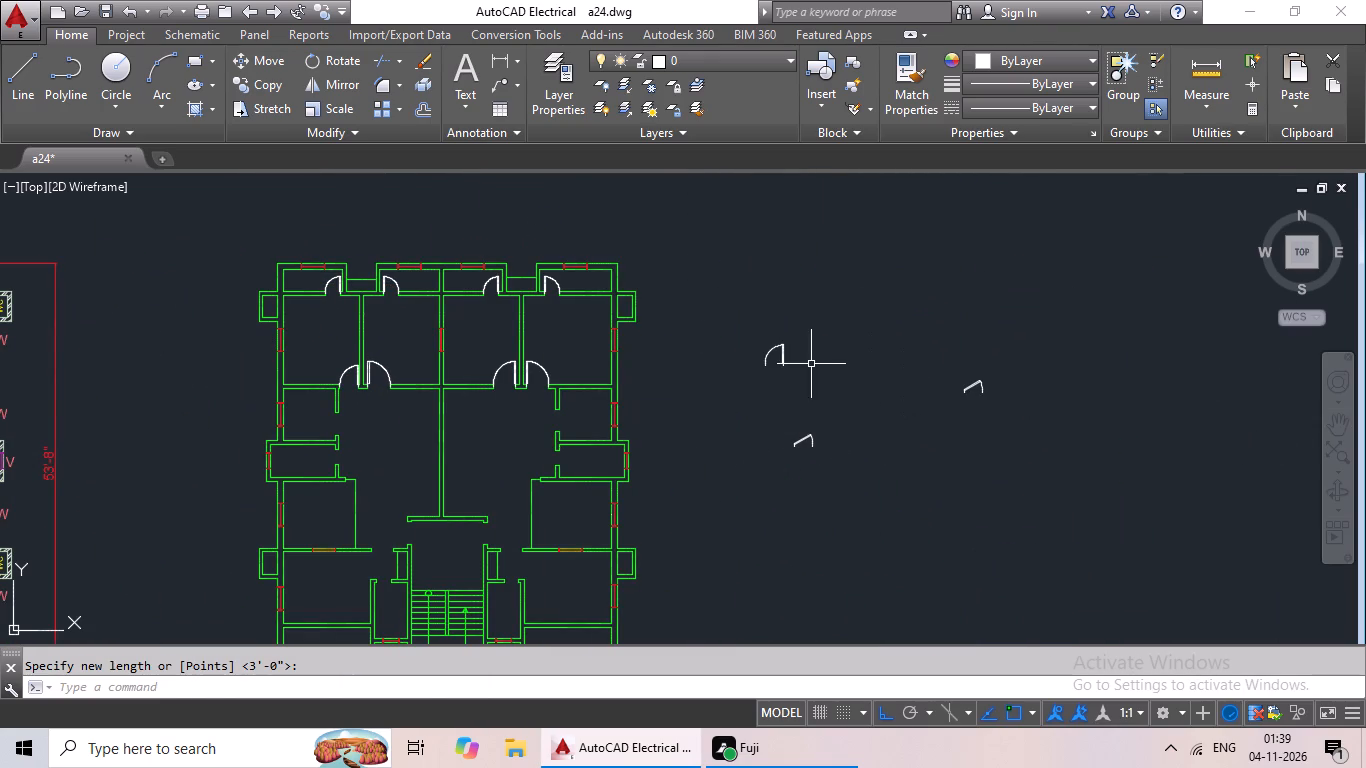
pyautogui.click(783, 349)
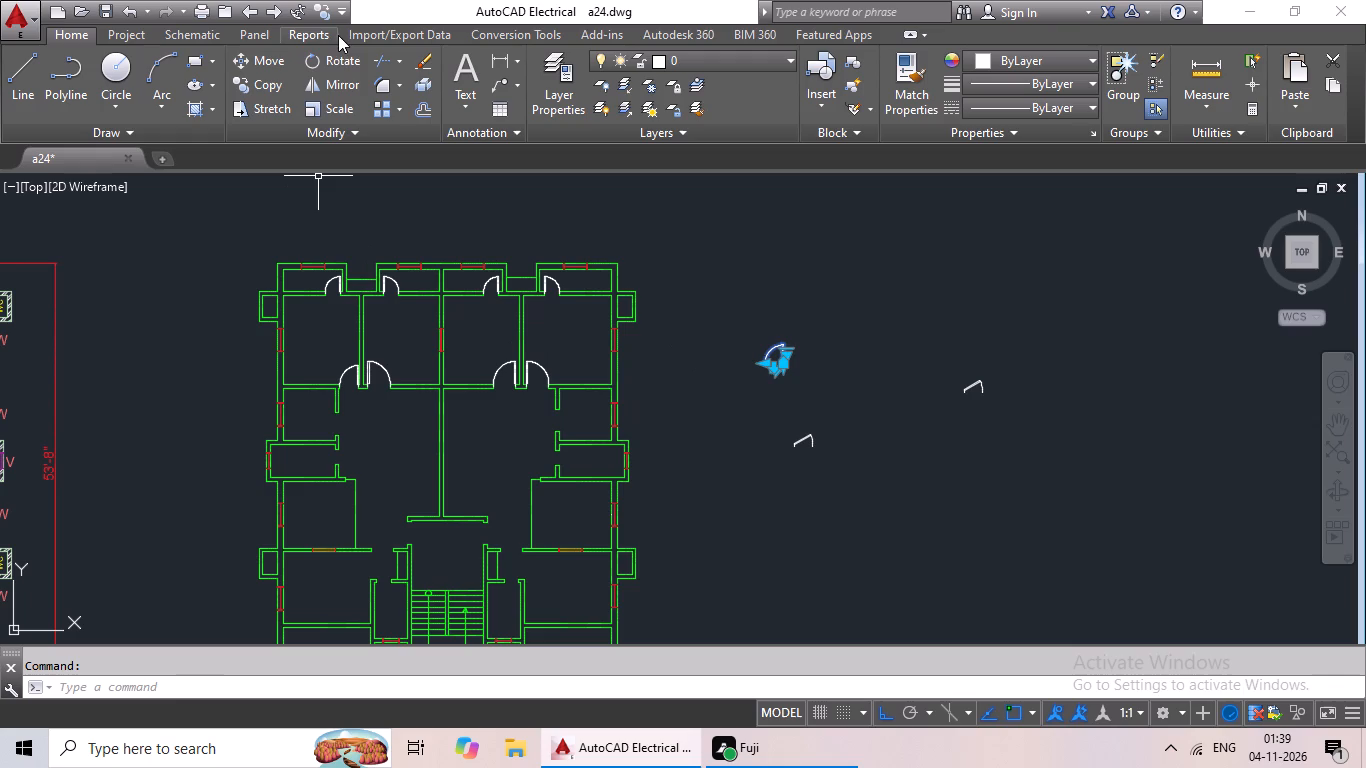
pyautogui.click(326, 58)
pyautogui.scroll(3, 800, 347)
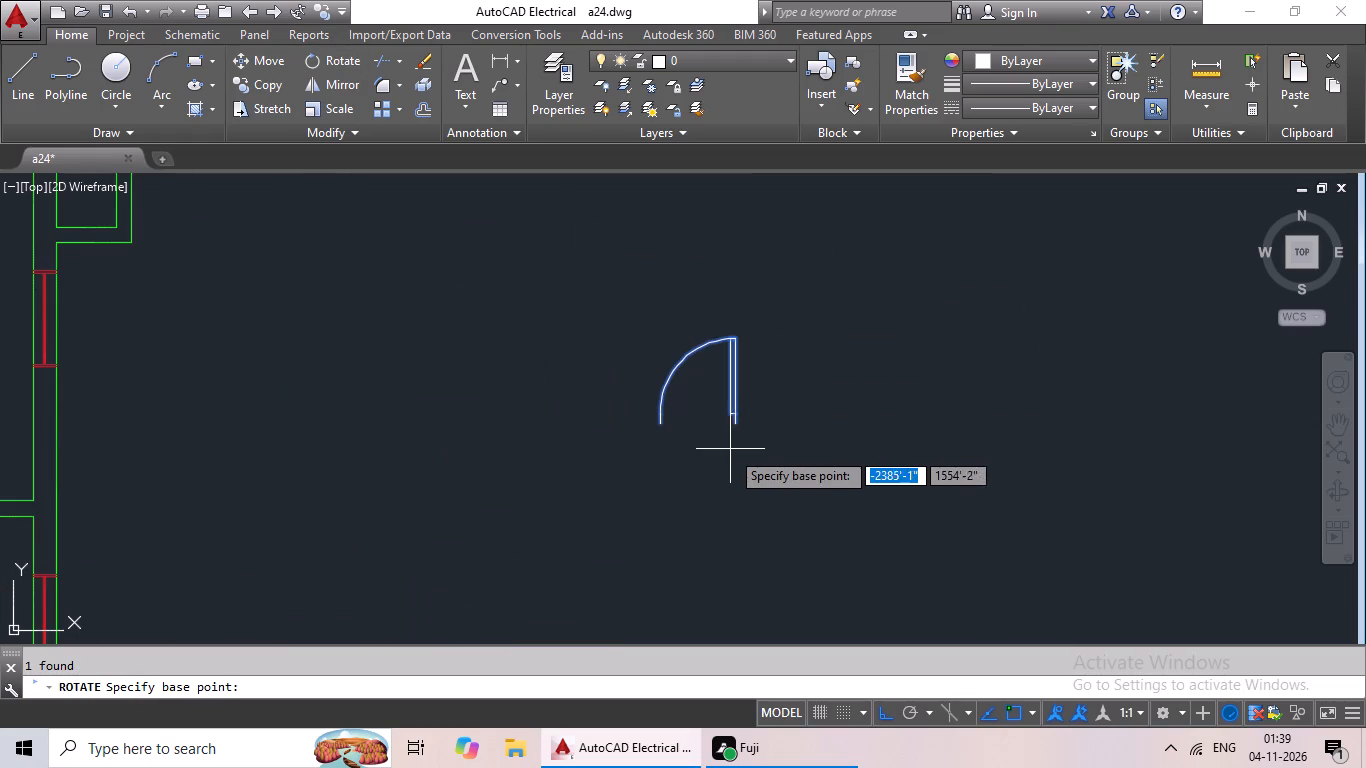
pyautogui.click(741, 424)
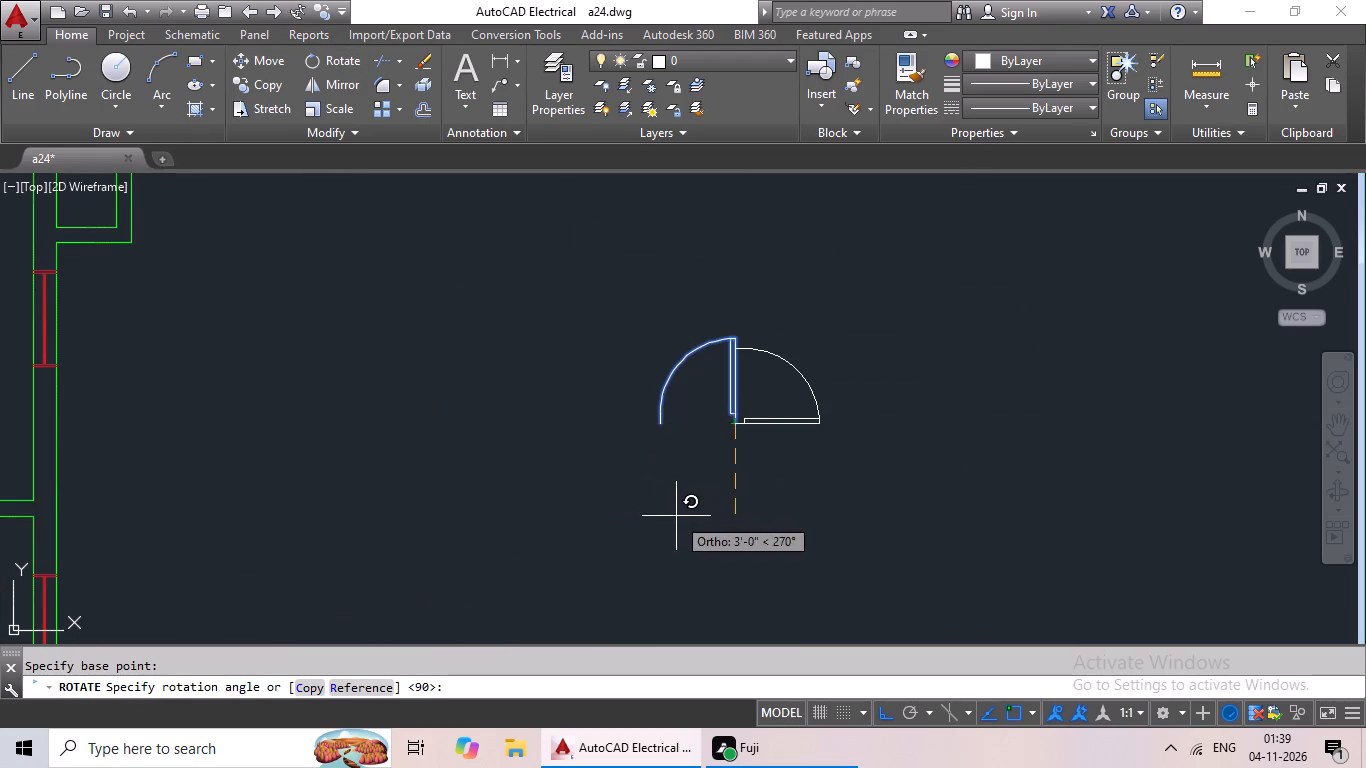
pyautogui.click(676, 516)
# Copy the rotated spare door and paste it at the midpoint of the lower jamb of the right-hand kitchen's doorway.
pyautogui.scroll(-3, 952, 389)
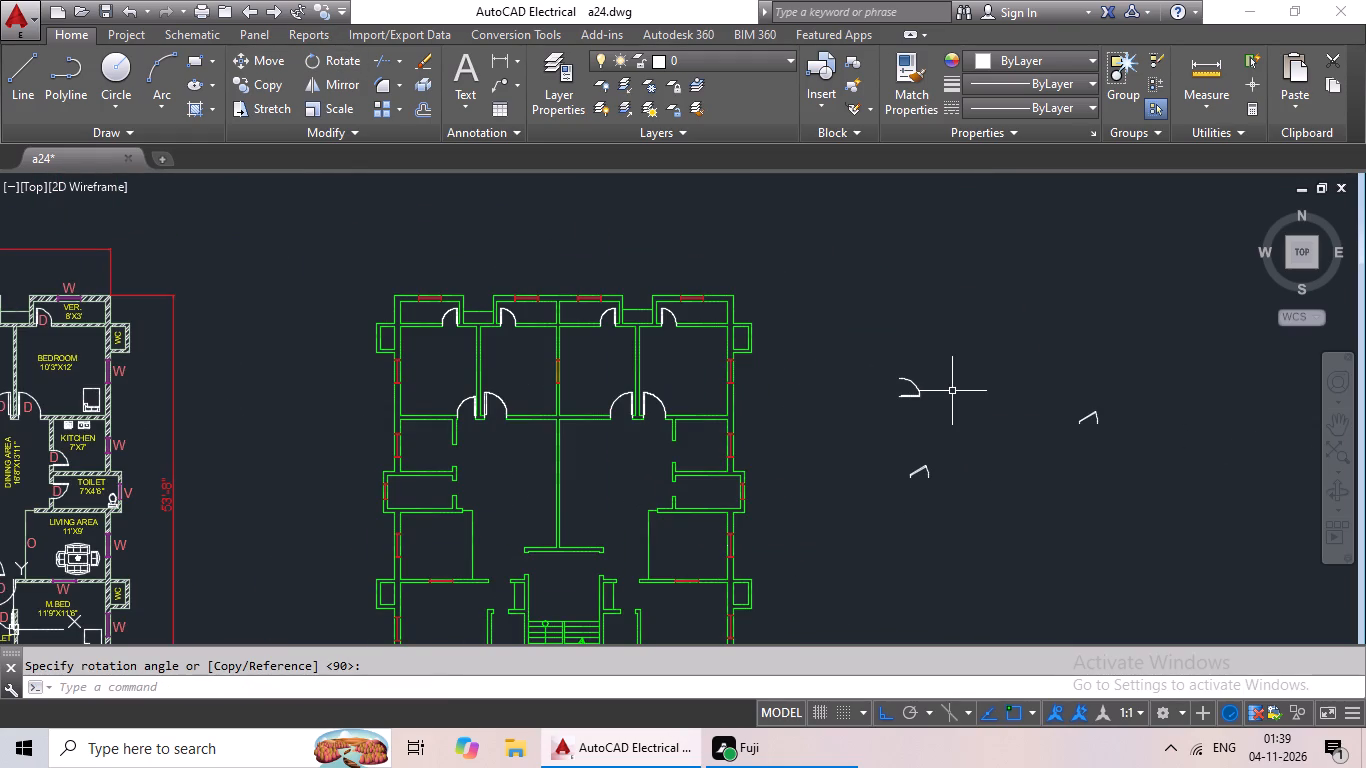
pyautogui.moveTo(922, 347); pyautogui.dragTo(973, 446)
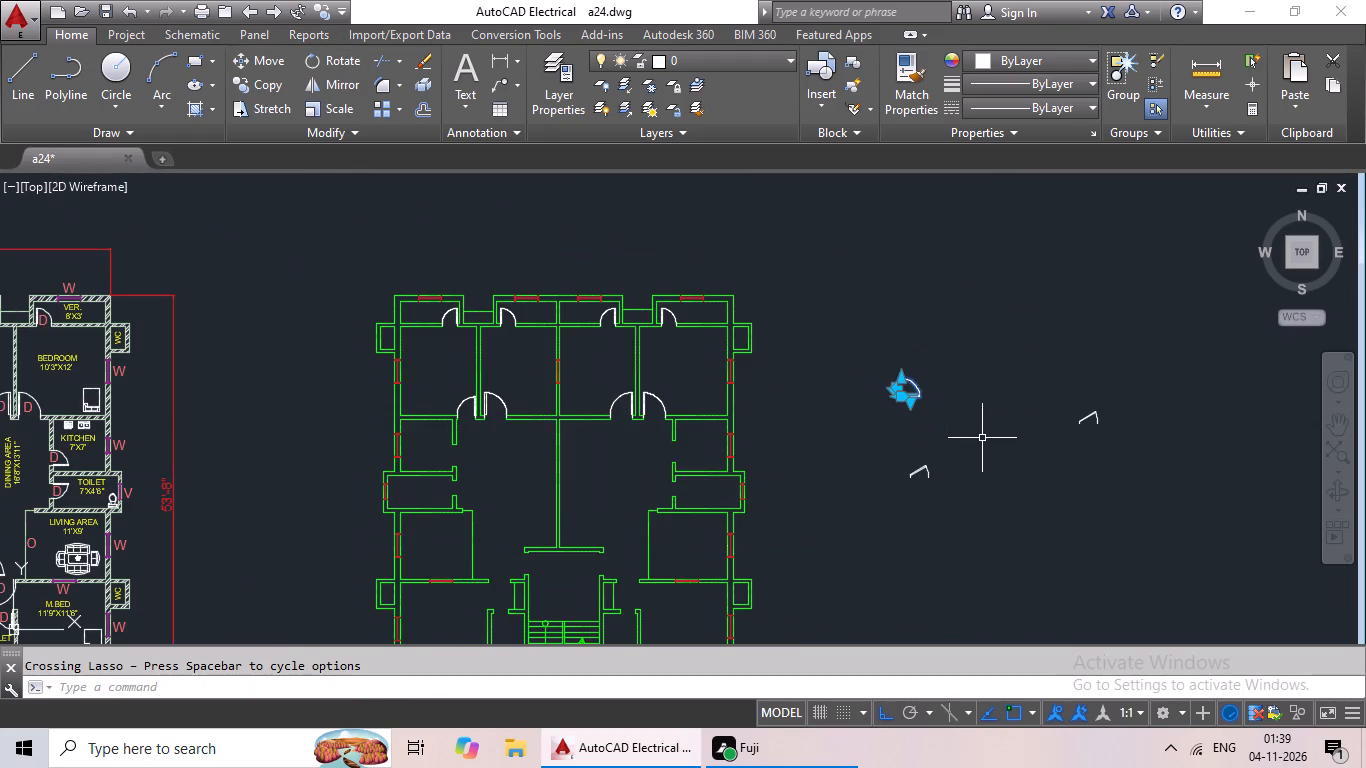
pyautogui.hotkey('ctrl', 'c')
pyautogui.hotkey('ctrl', 'v')
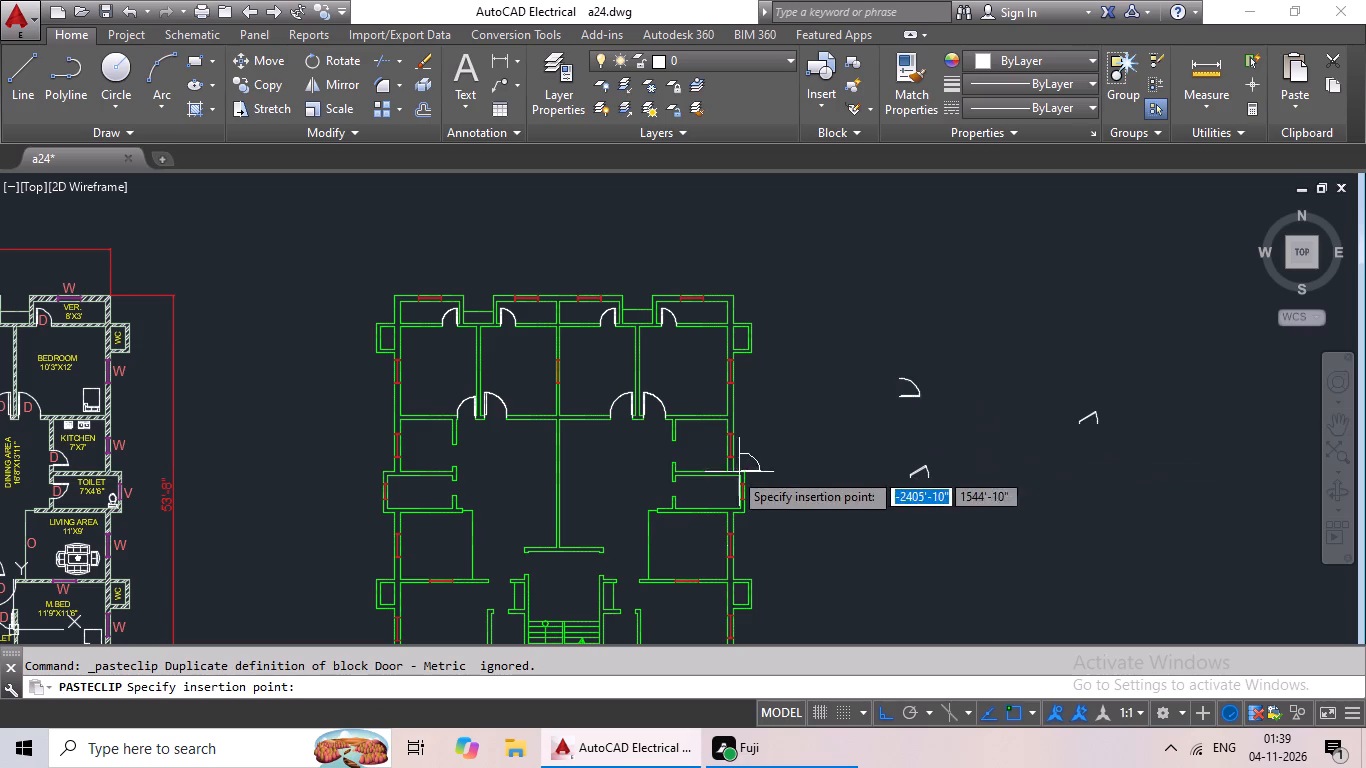
pyautogui.scroll(3, 698, 464)
pyautogui.scroll(4, 593, 463)
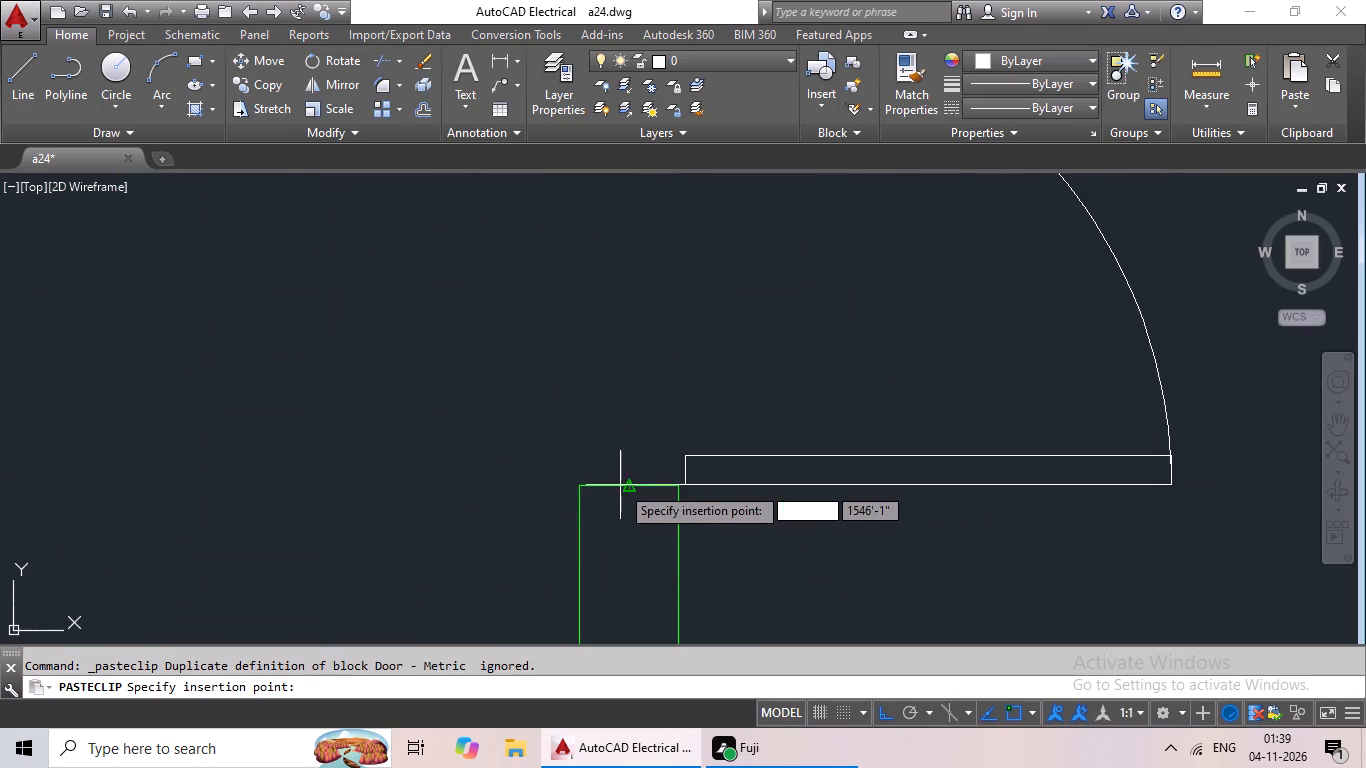
pyautogui.click(628, 485)
# Scale the right-hand kitchen's door from its lower jamb by reference, matching its width to the opening.
pyautogui.scroll(-3, 768, 454)
pyautogui.moveTo(856, 328); pyautogui.dragTo(725, 376)
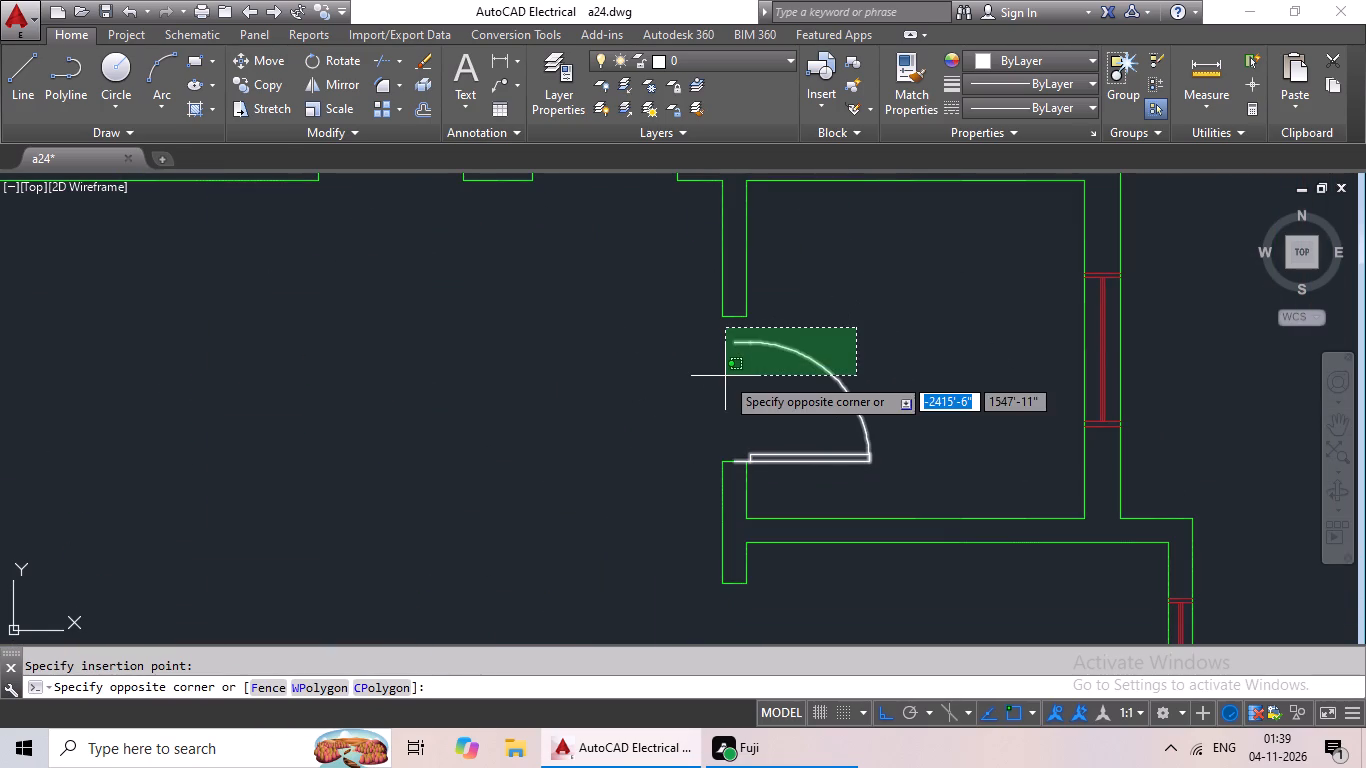
pyautogui.click(725, 376)
pyautogui.click(347, 113)
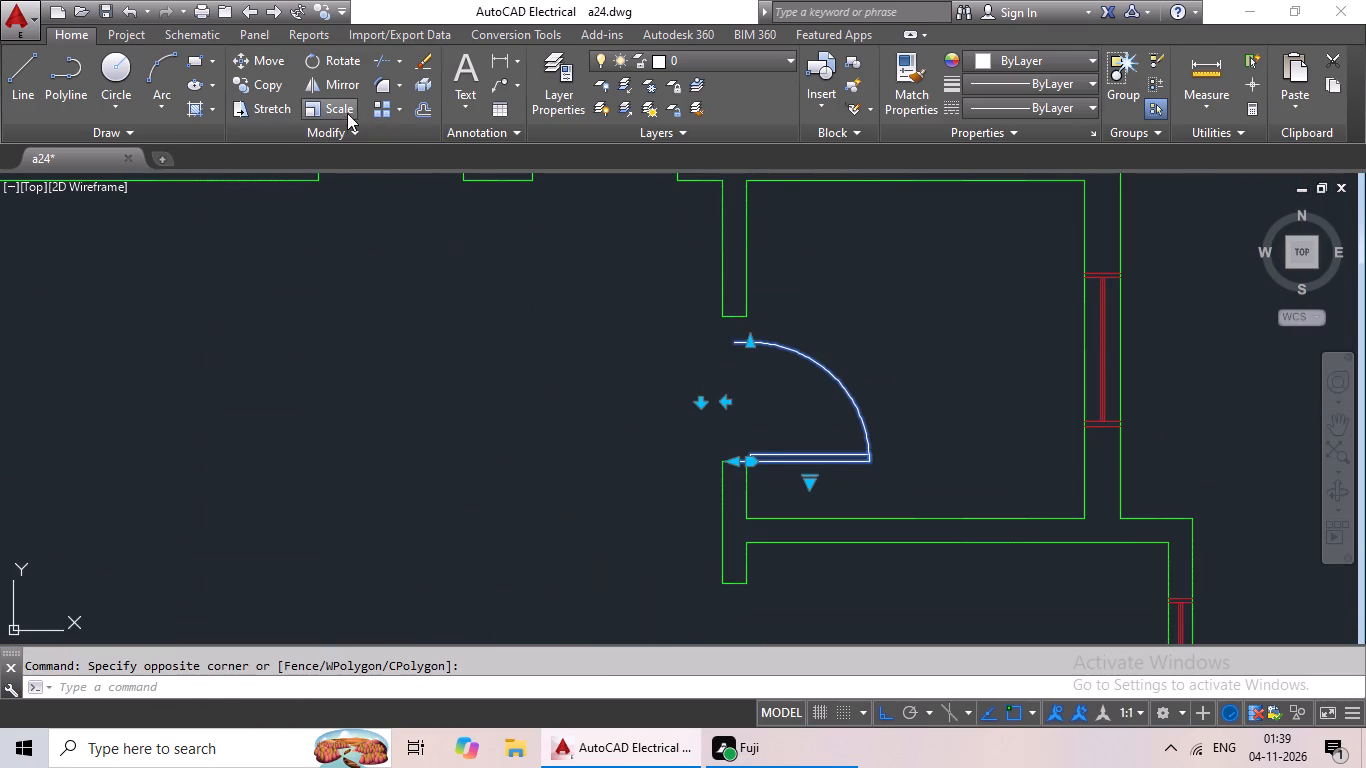
pyautogui.scroll(3, 849, 484)
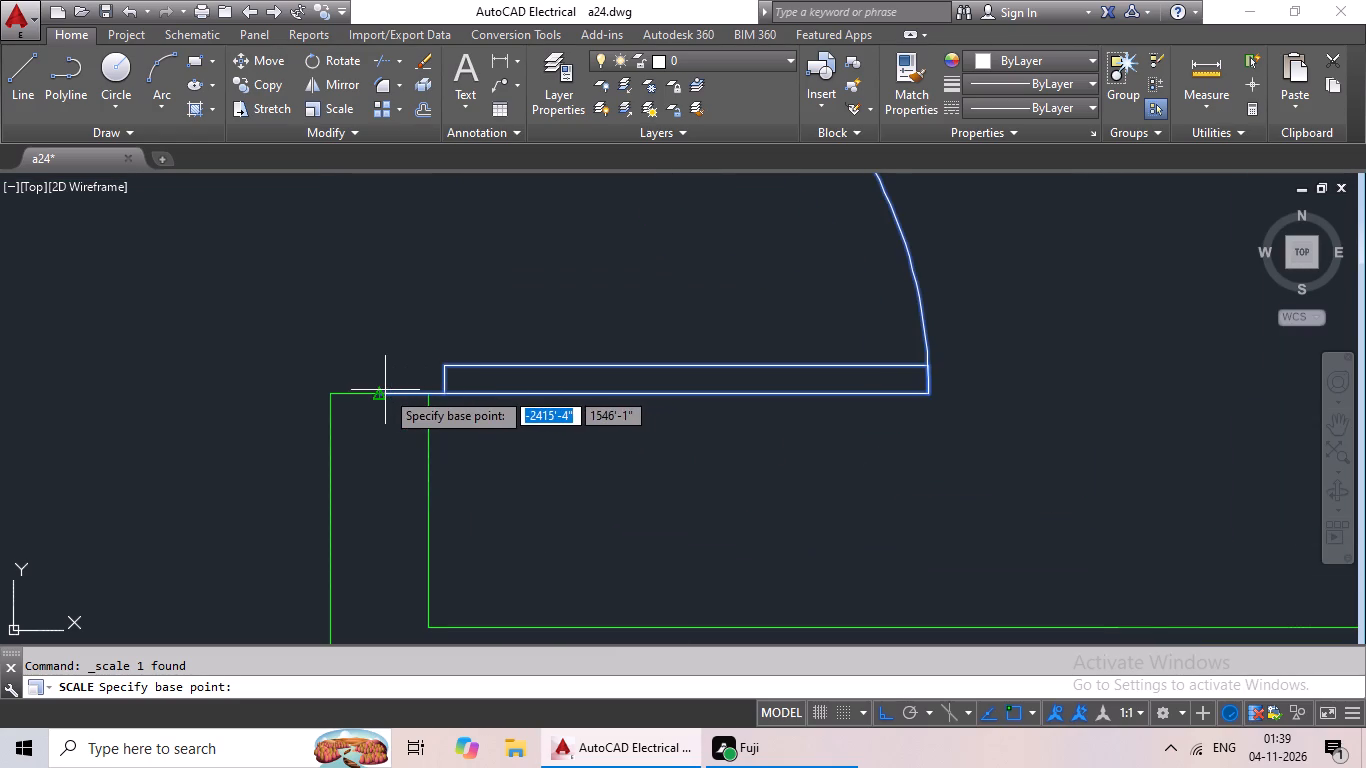
pyautogui.click(378, 391)
pyautogui.moveTo(483, 304); pyautogui.dragTo(596, 508, button='middle')
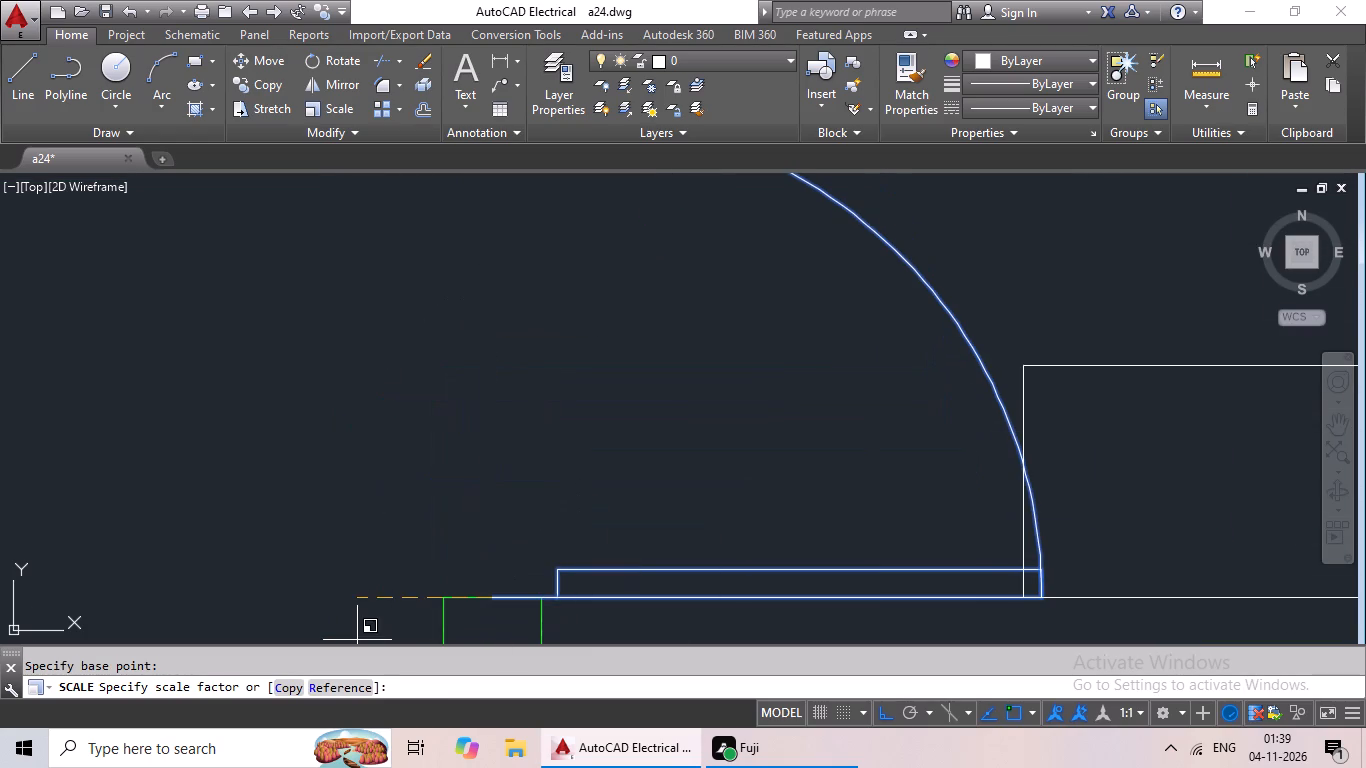
pyautogui.click(320, 688)
pyautogui.moveTo(494, 595); pyautogui.dragTo(498, 573)
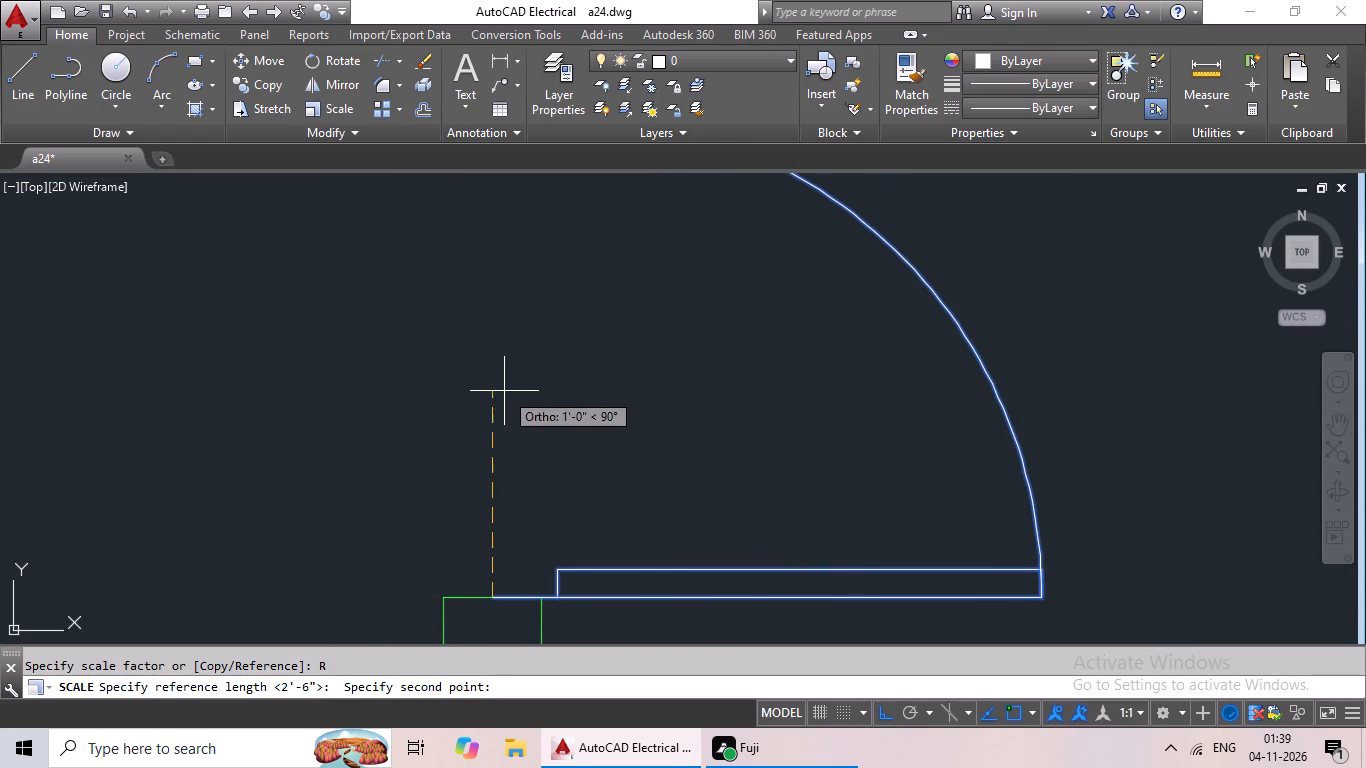
pyautogui.moveTo(514, 402); pyautogui.dragTo(574, 538, button='middle')
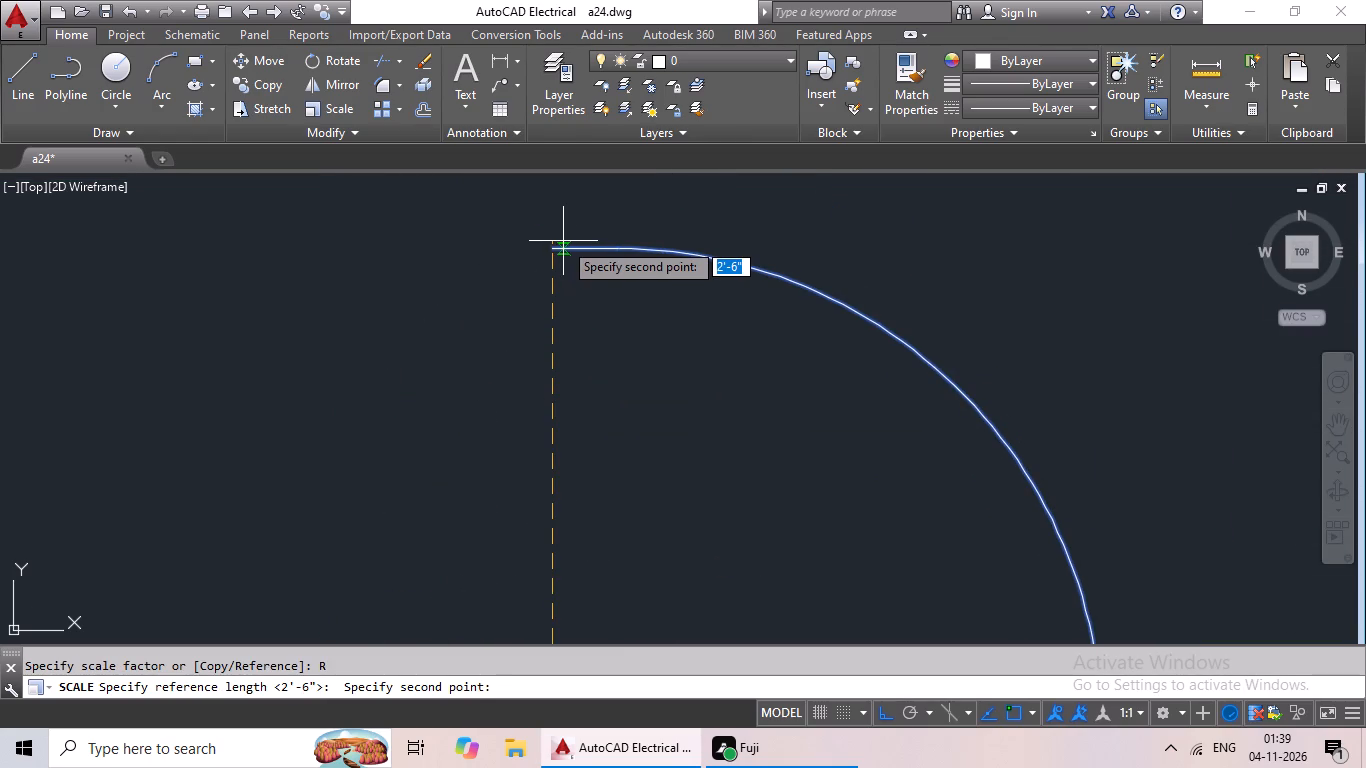
pyautogui.click(555, 250)
pyautogui.scroll(-2, 582, 232)
pyautogui.moveTo(582, 232); pyautogui.dragTo(583, 353, button='middle')
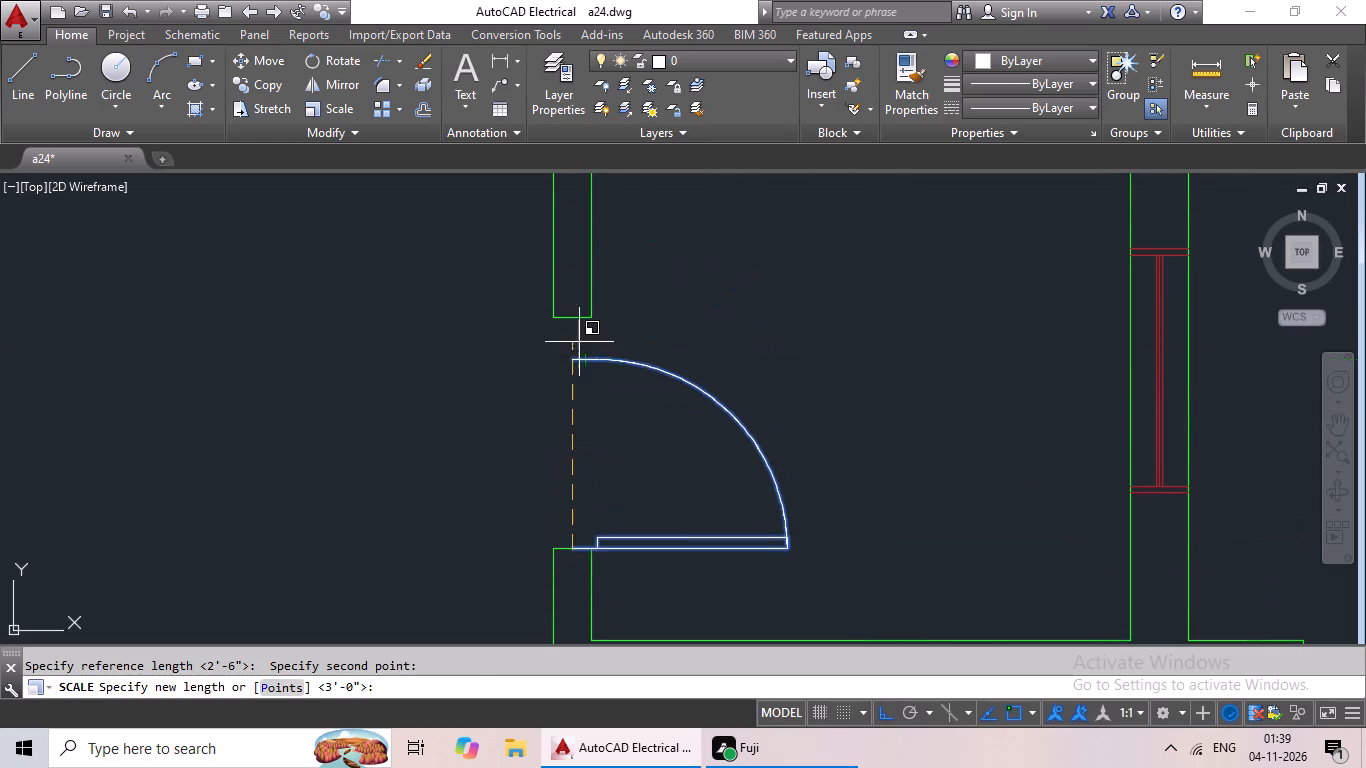
pyautogui.click(567, 317)
# Mirror the rotated spare door outside the plan about a horizontal line, erasing the source door.
pyautogui.scroll(-4, 727, 332)
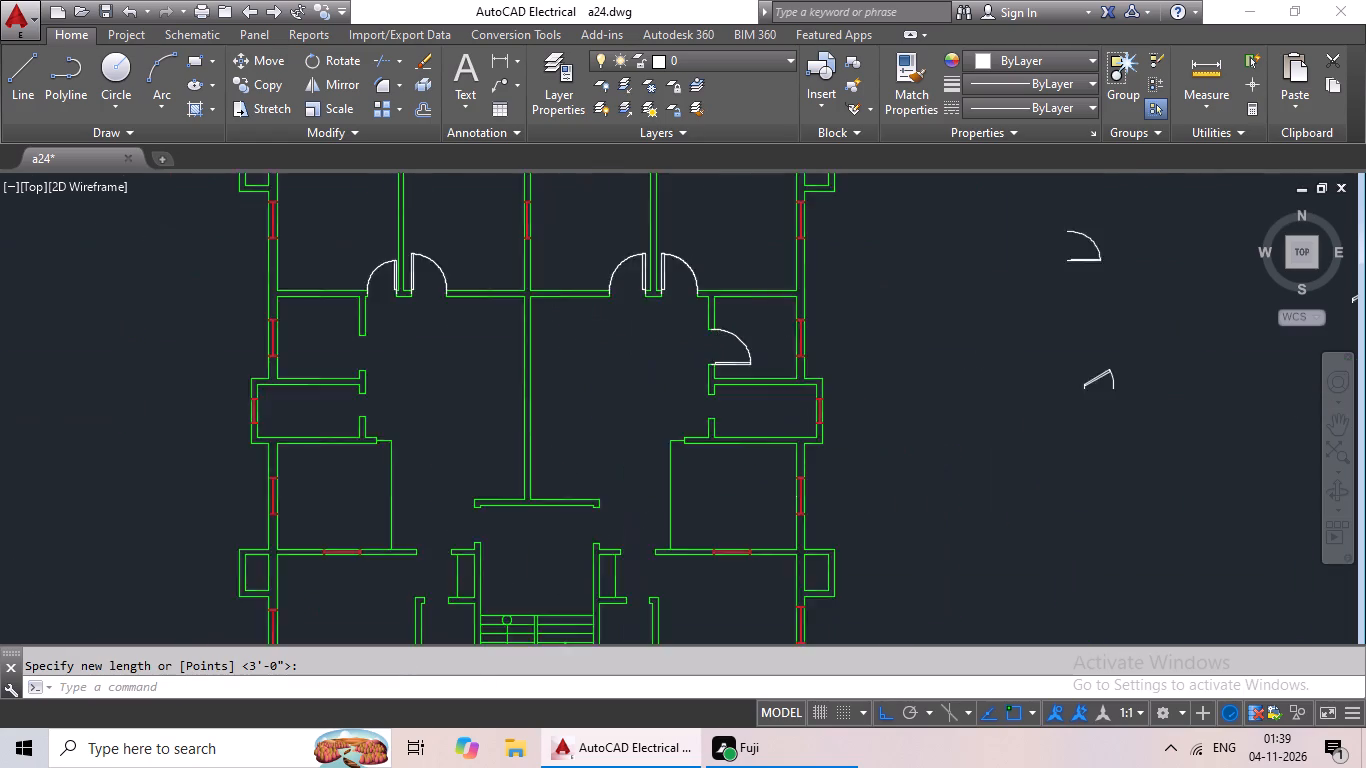
pyautogui.scroll(-1, 755, 333)
pyautogui.moveTo(939, 393); pyautogui.dragTo(948, 443, button='middle')
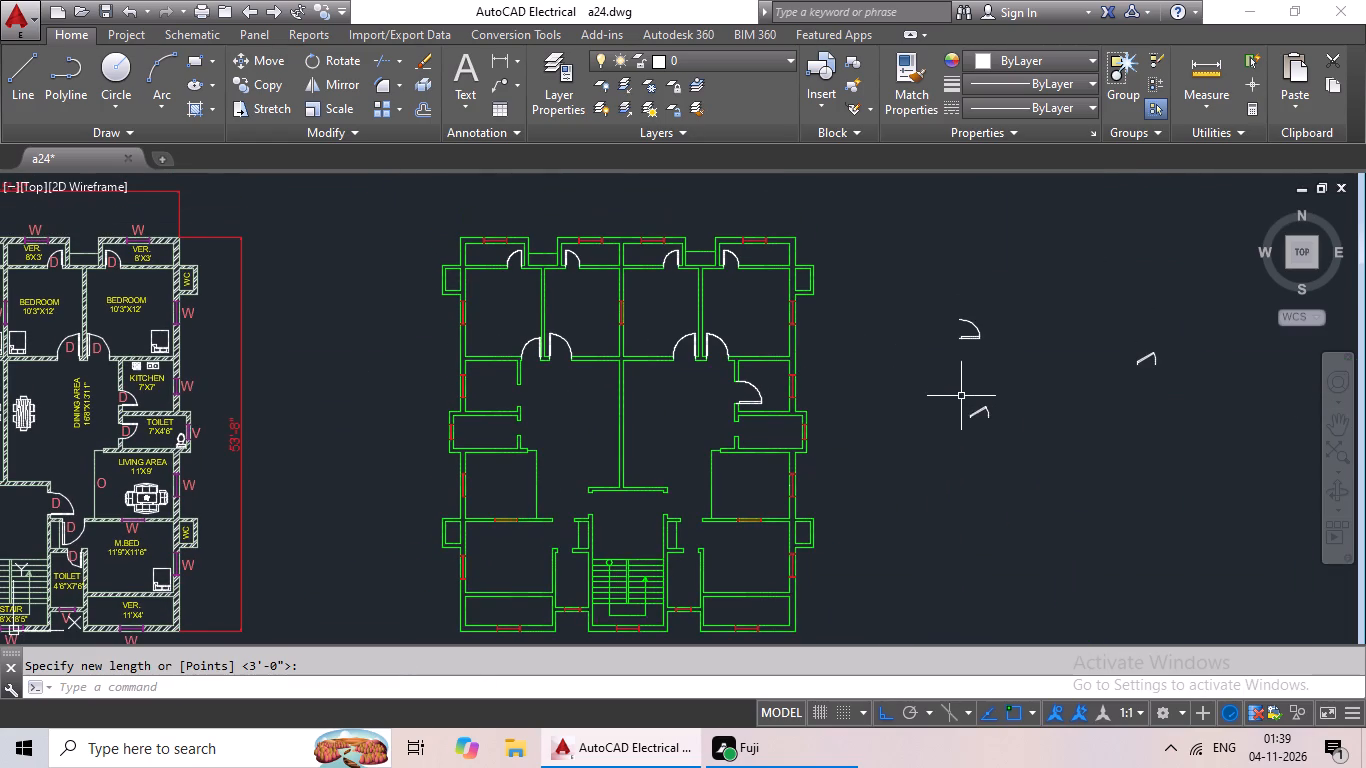
pyautogui.scroll(1, 973, 348)
pyautogui.moveTo(978, 289); pyautogui.dragTo(999, 359)
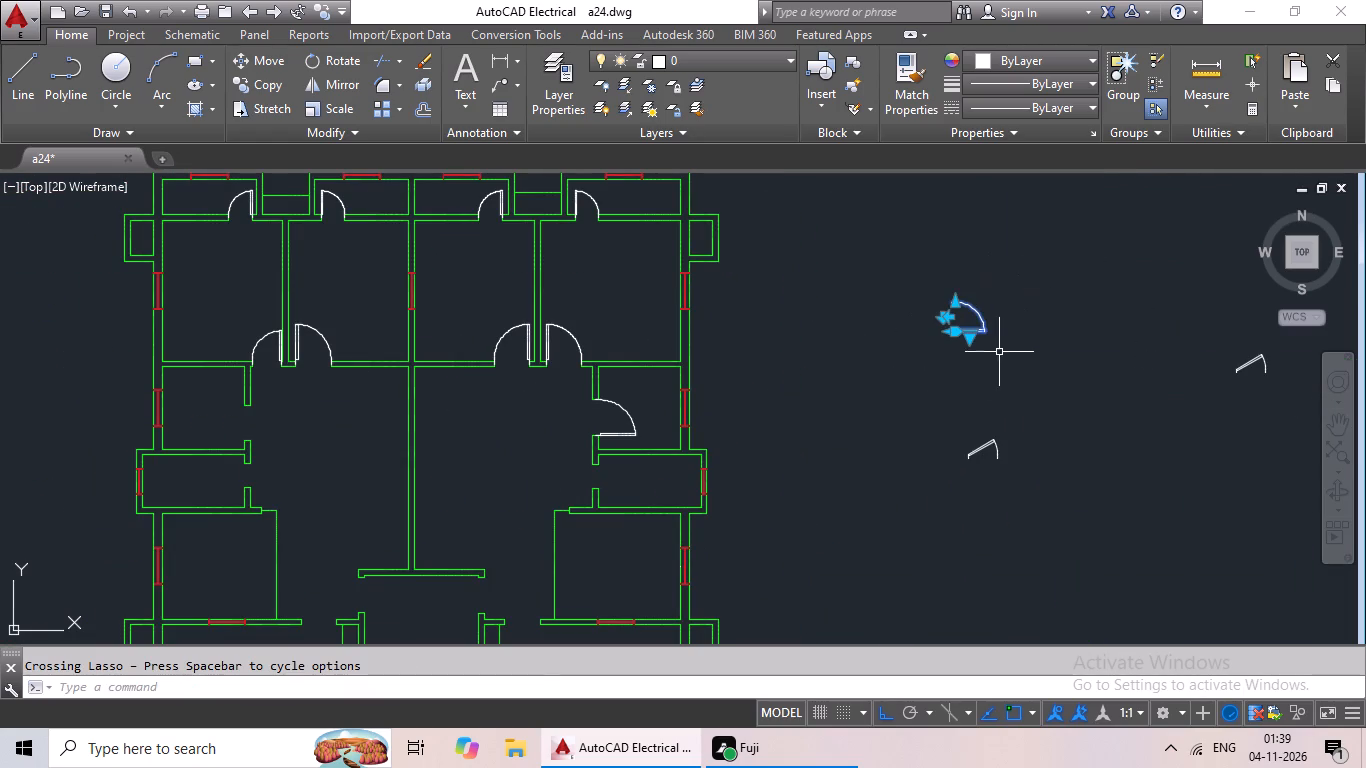
pyautogui.click(334, 84)
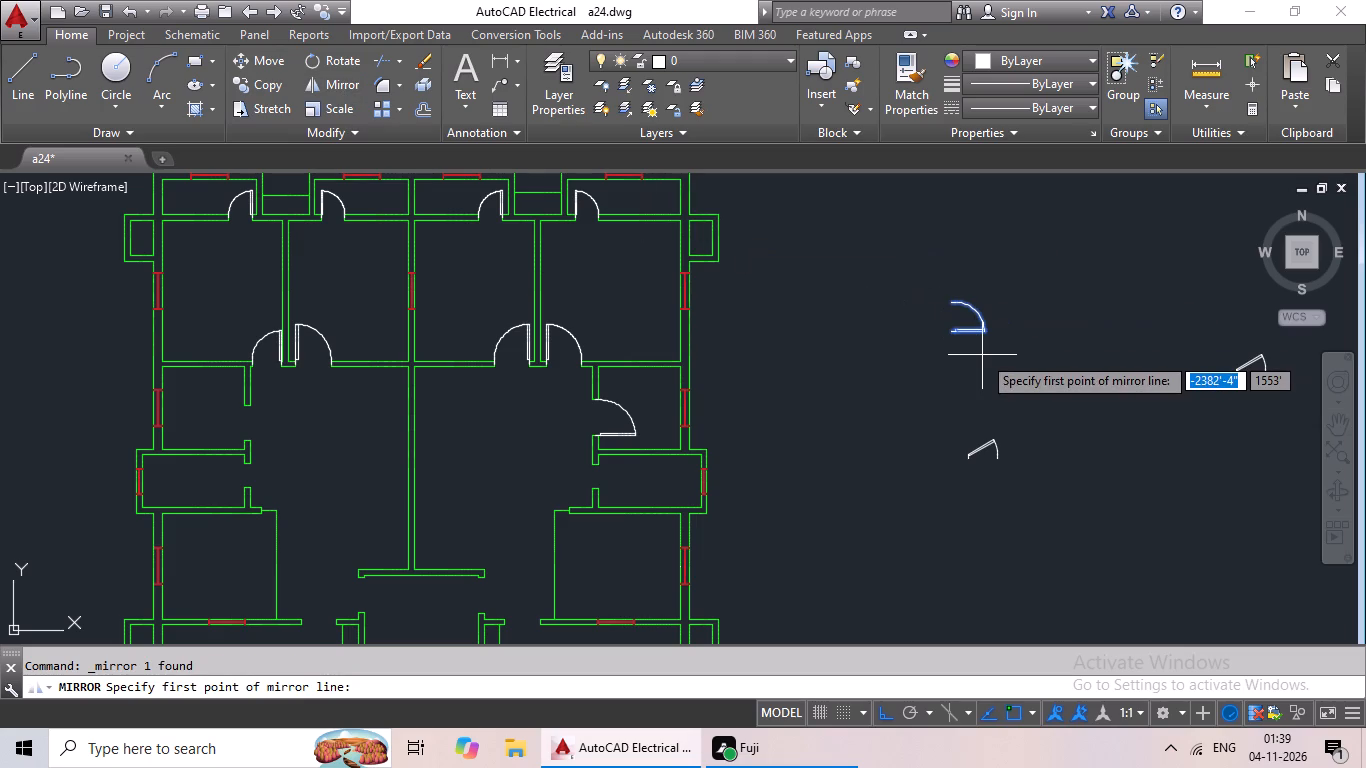
pyautogui.click(986, 352)
pyautogui.click(858, 344)
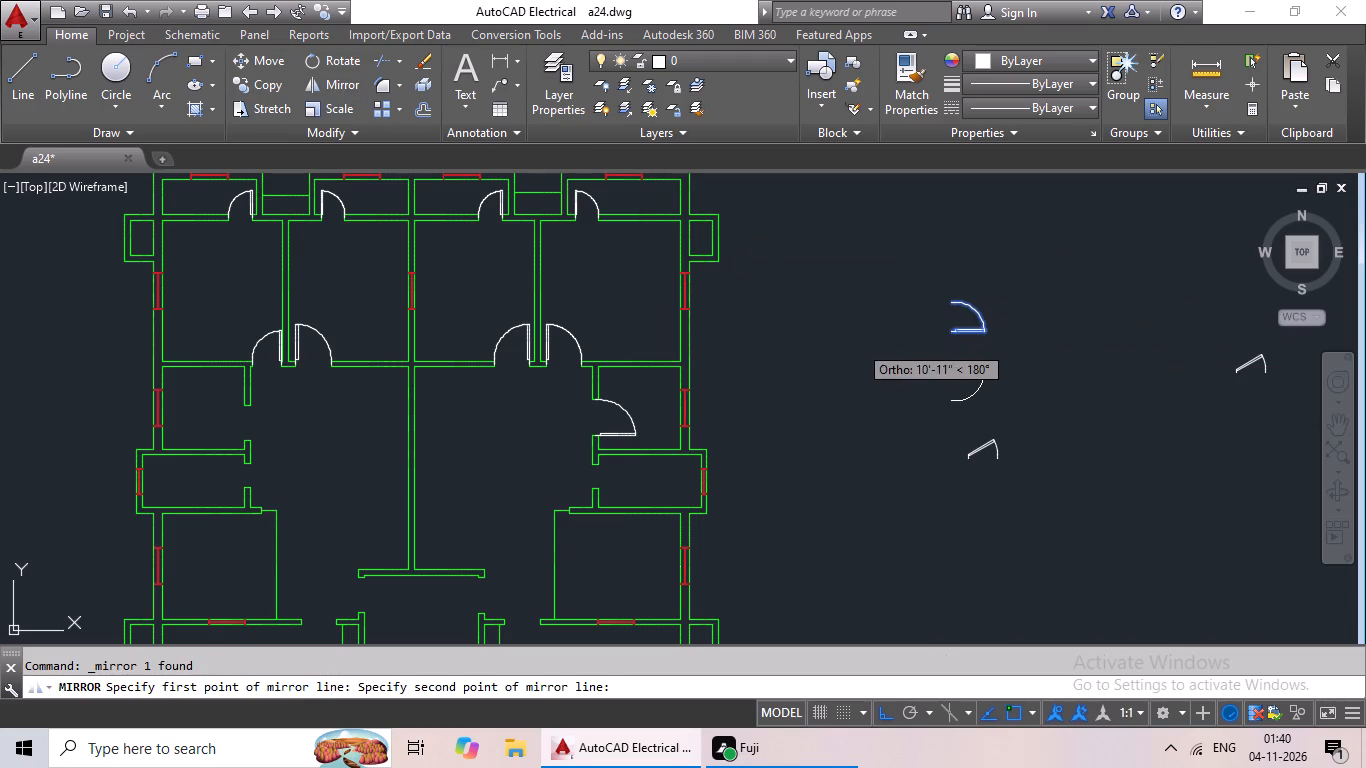
pyautogui.click(285, 680)
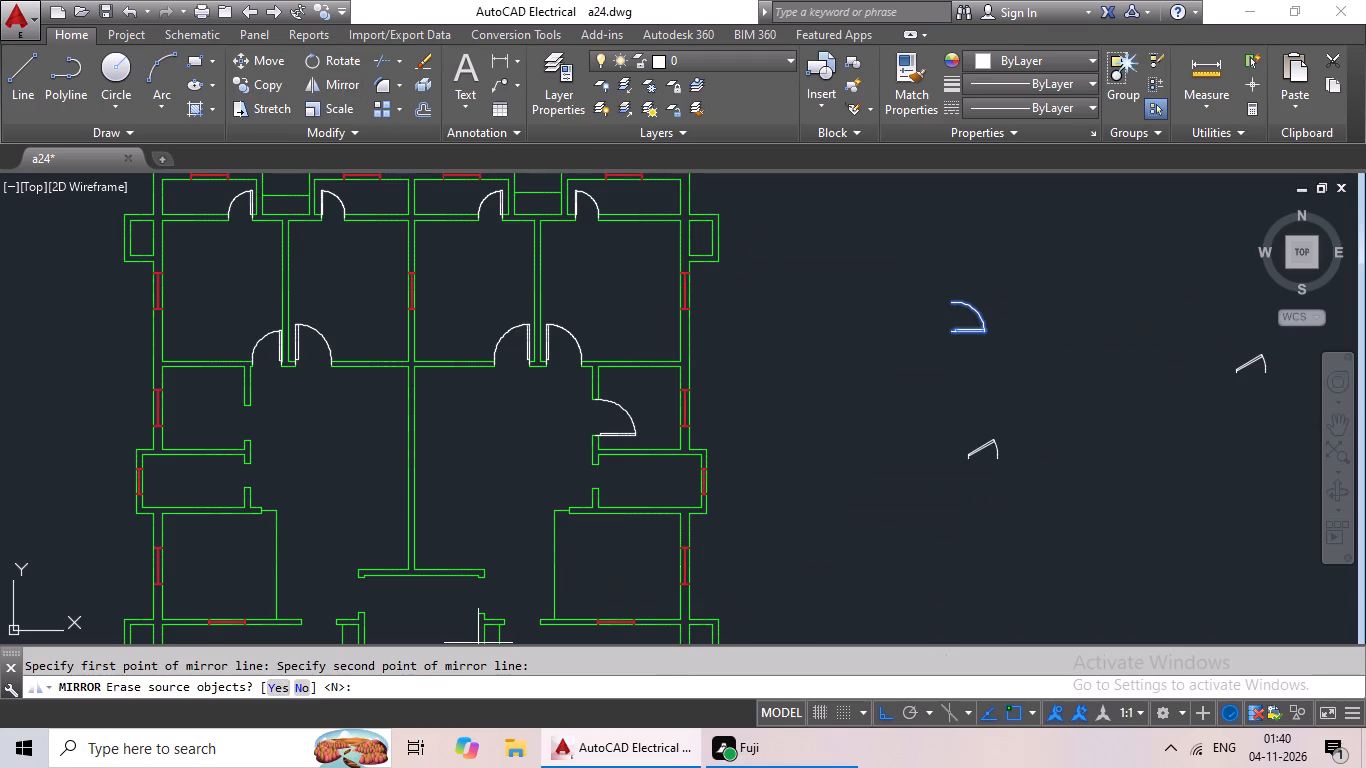
# Copy the mirrored spare door and paste it at the lower jamb of the right-hand toilet's doorway below the kitchen.
pyautogui.moveTo(978, 335); pyautogui.dragTo(1007, 403)
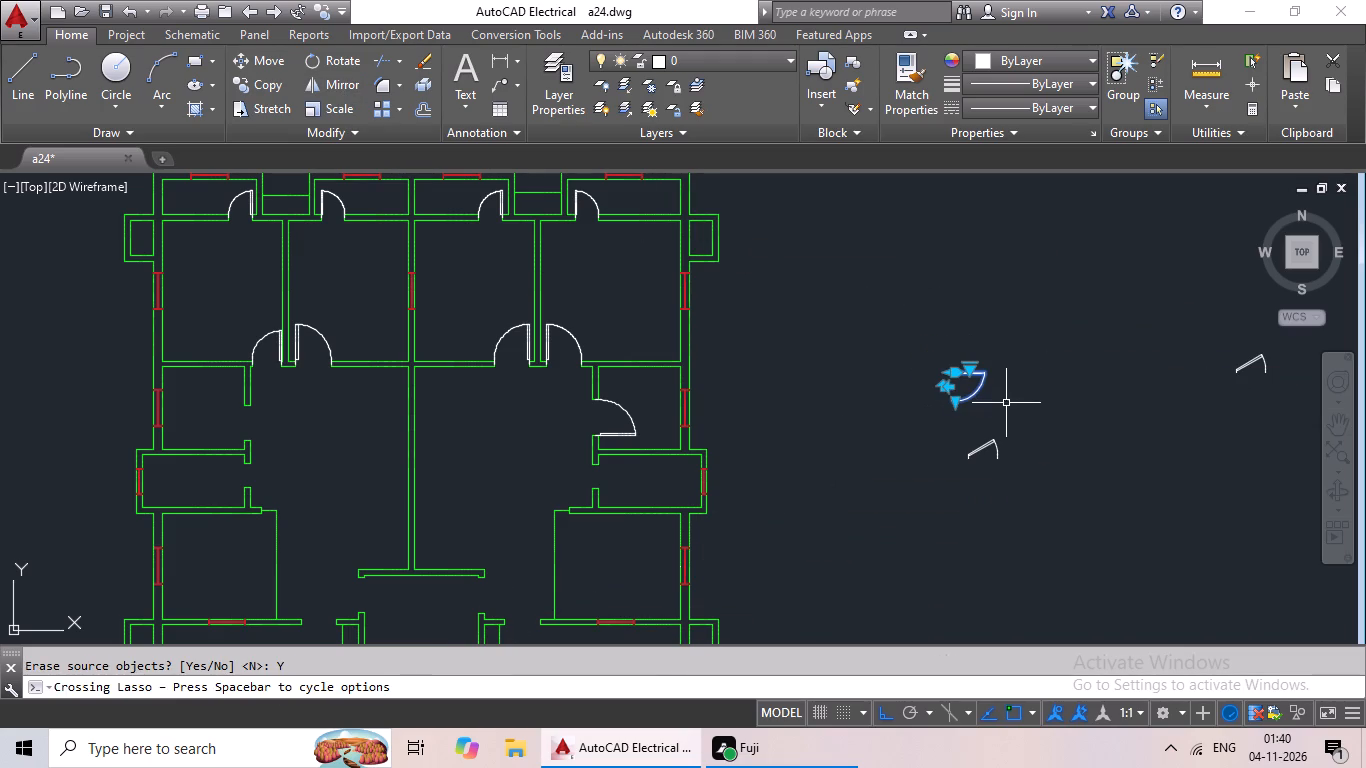
pyautogui.hotkey('ctrl', 'c')
pyautogui.hotkey('ctrl', 'v')
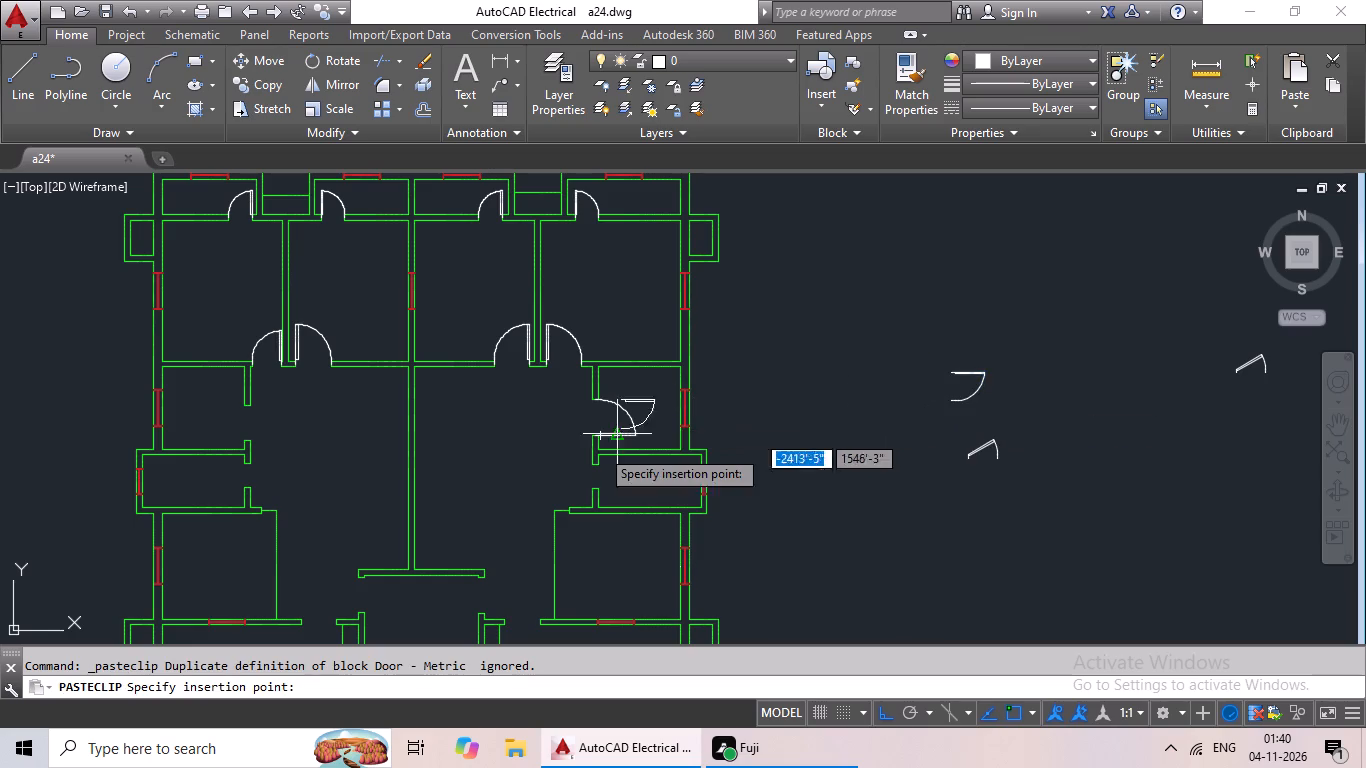
pyautogui.scroll(5, 596, 477)
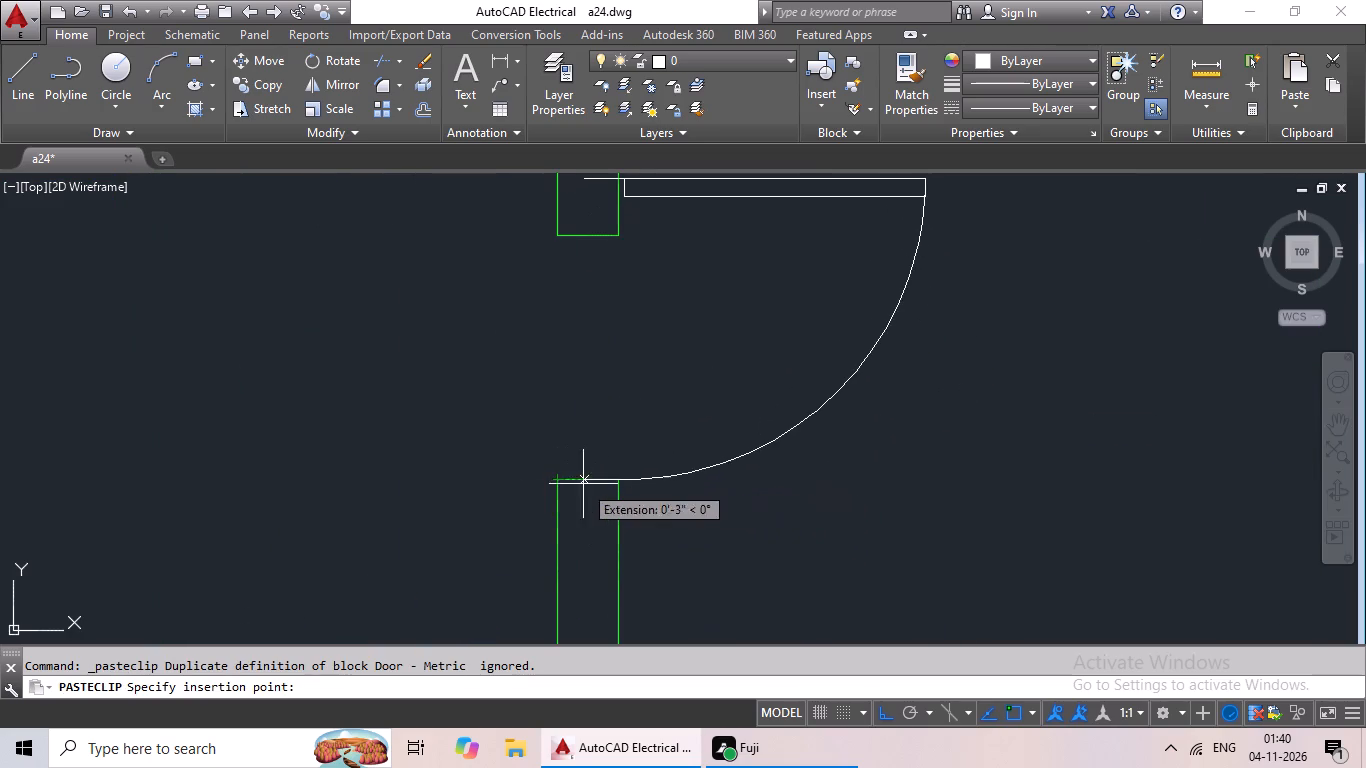
pyautogui.click(583, 477)
# Scale the right-hand toilet's door from its lower jamb by reference, matching its width to the opening.
pyautogui.scroll(-3, 682, 463)
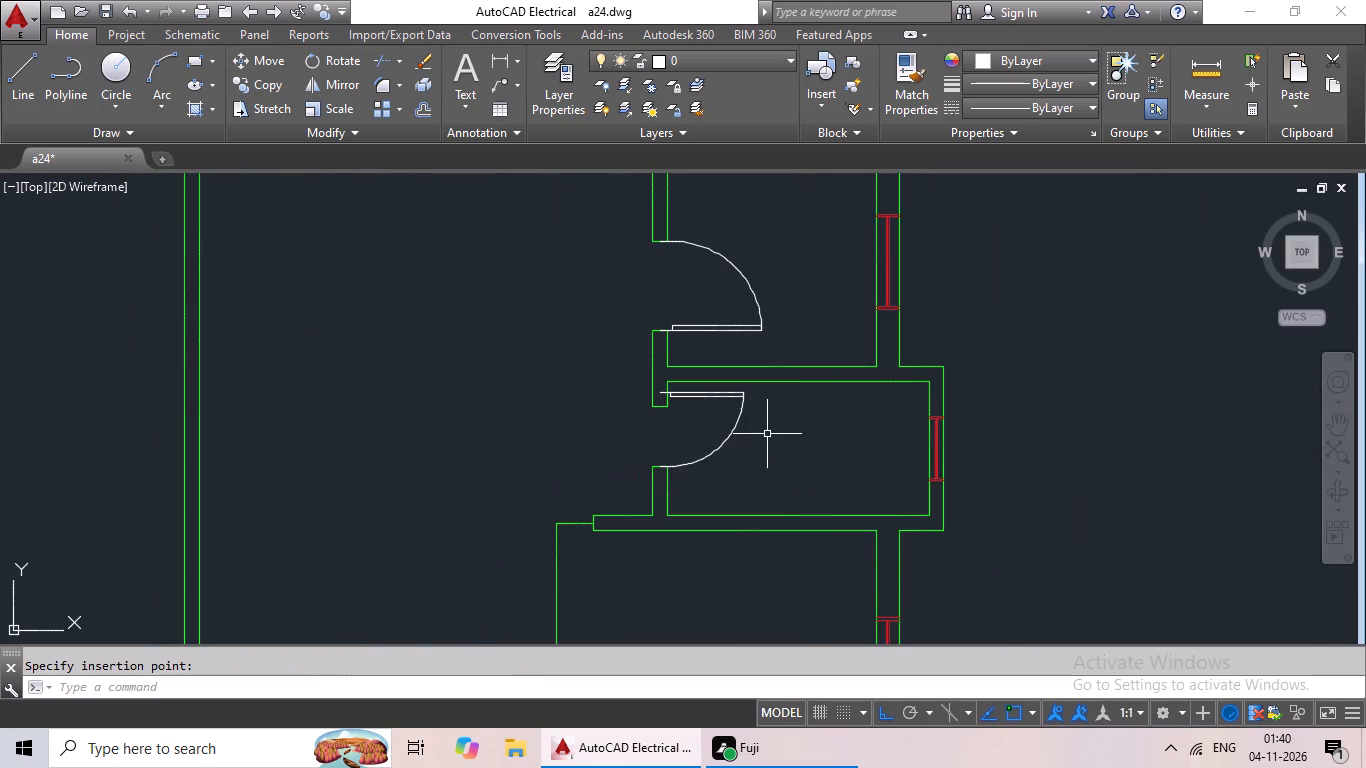
pyautogui.moveTo(780, 418); pyautogui.dragTo(662, 428)
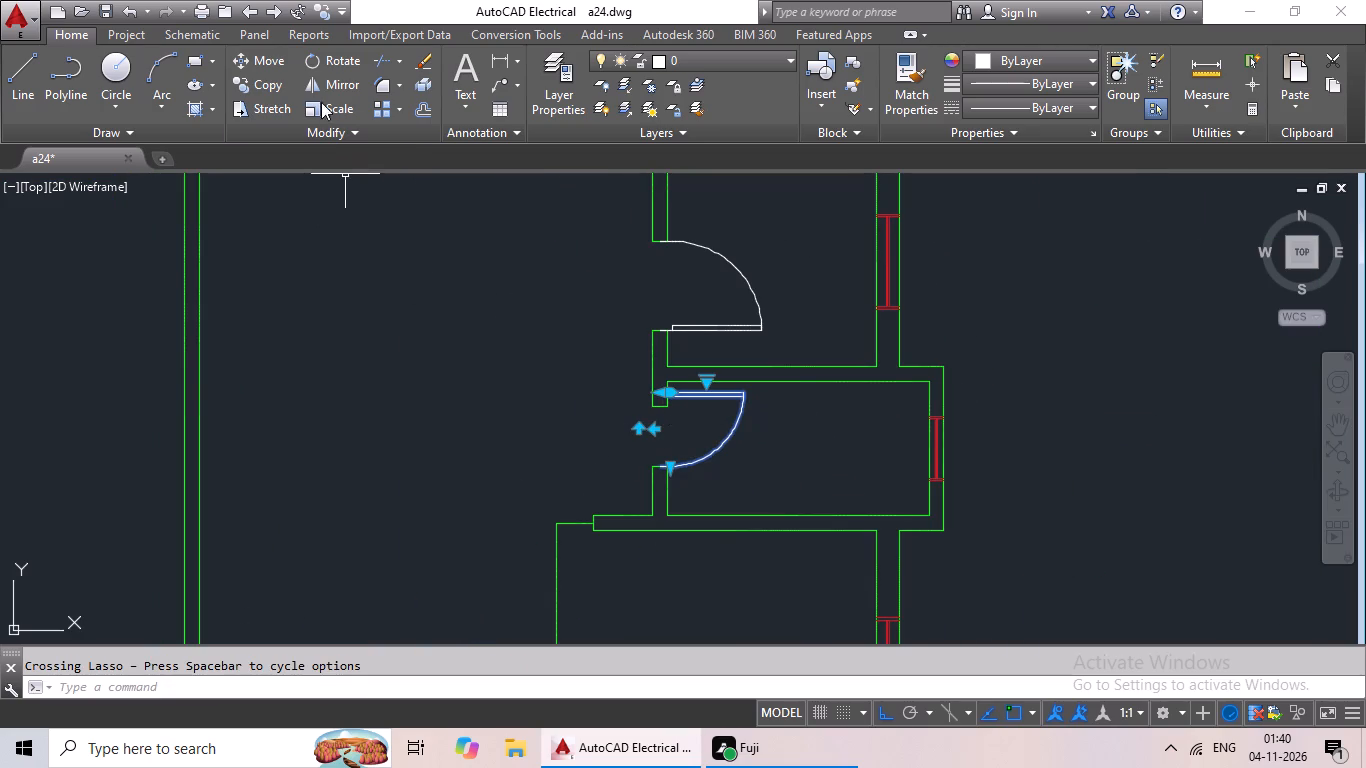
pyautogui.moveTo(324, 103); pyautogui.dragTo(329, 112)
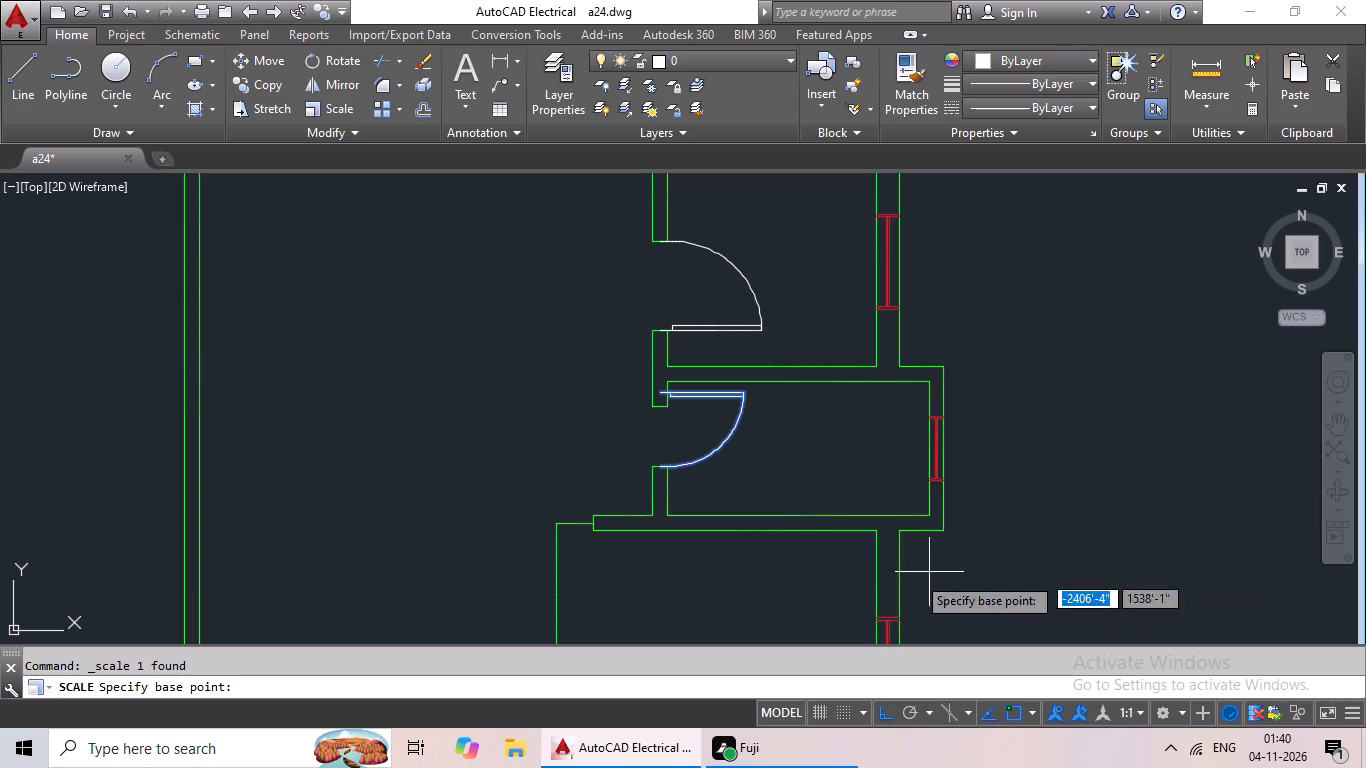
pyautogui.scroll(2, 717, 401)
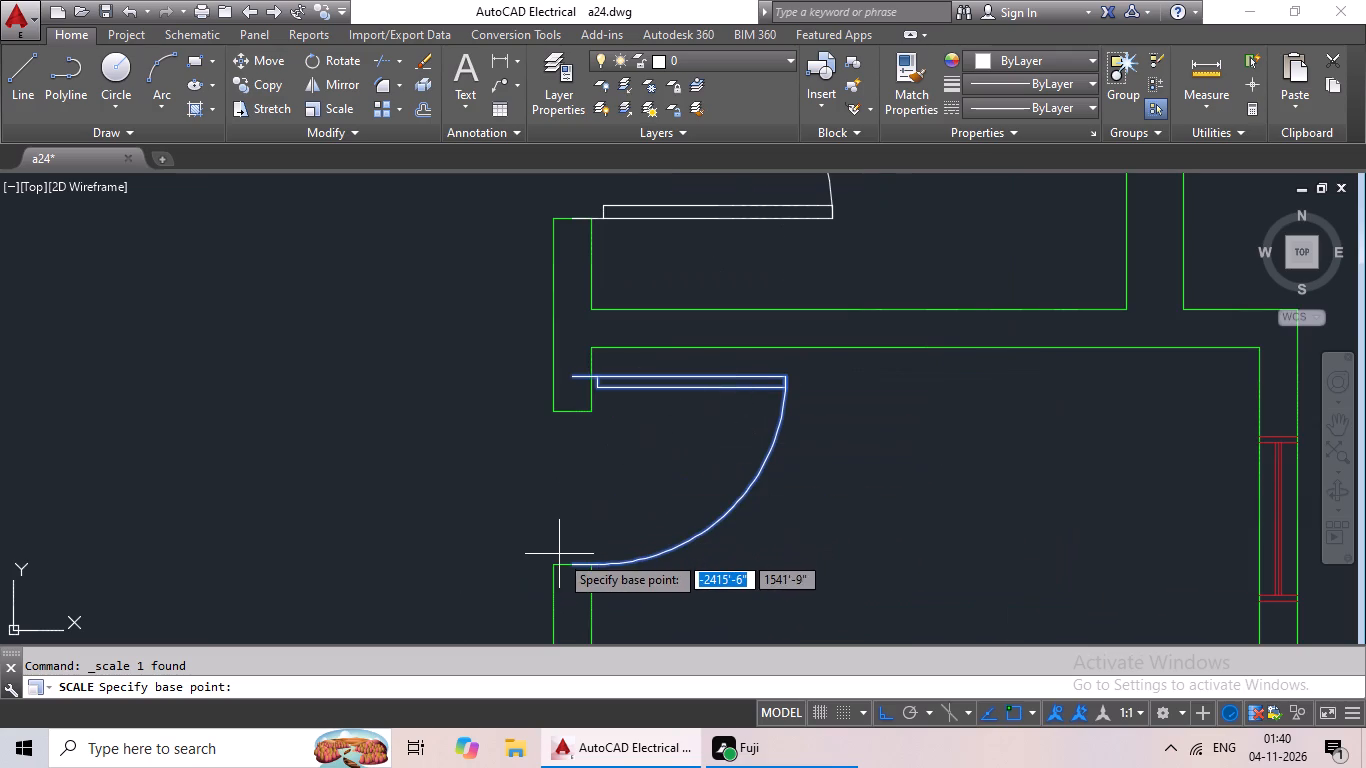
pyautogui.click(572, 566)
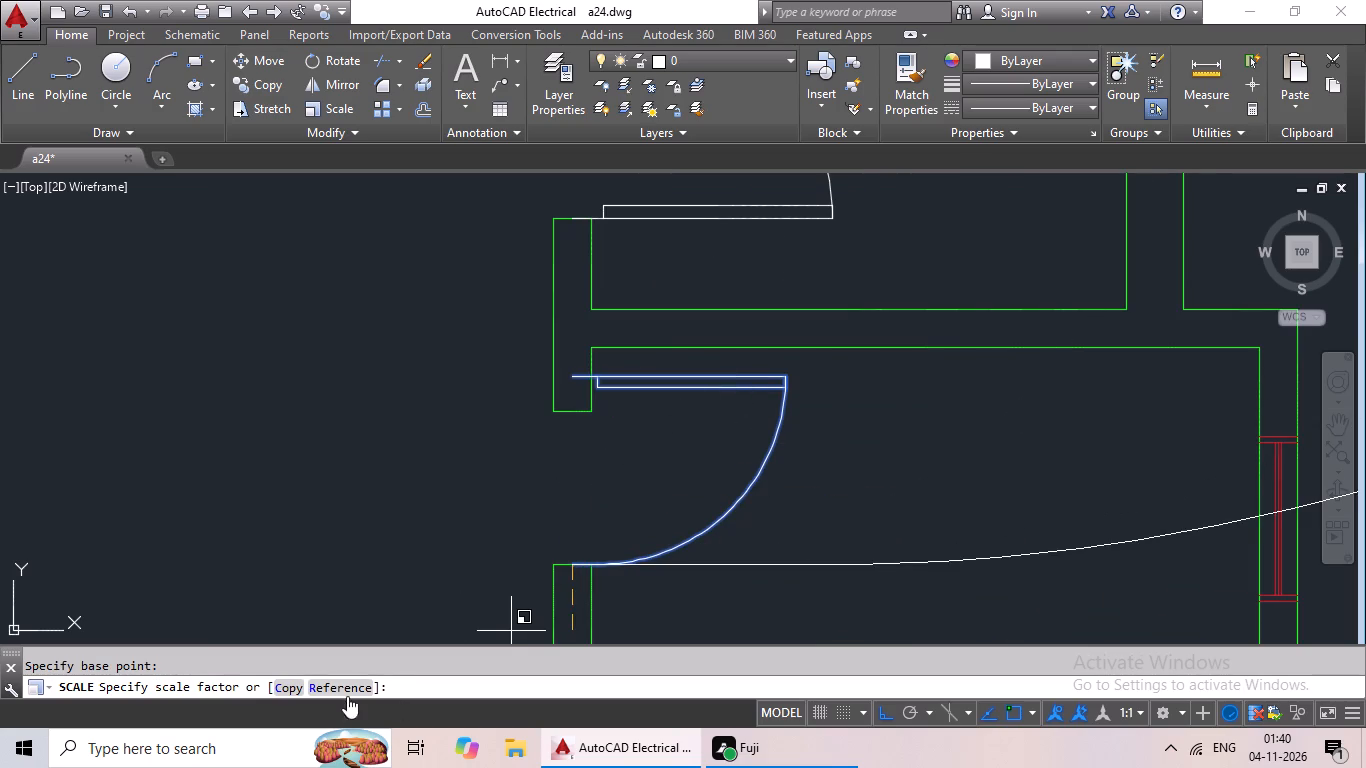
pyautogui.click(347, 696)
pyautogui.click(571, 560)
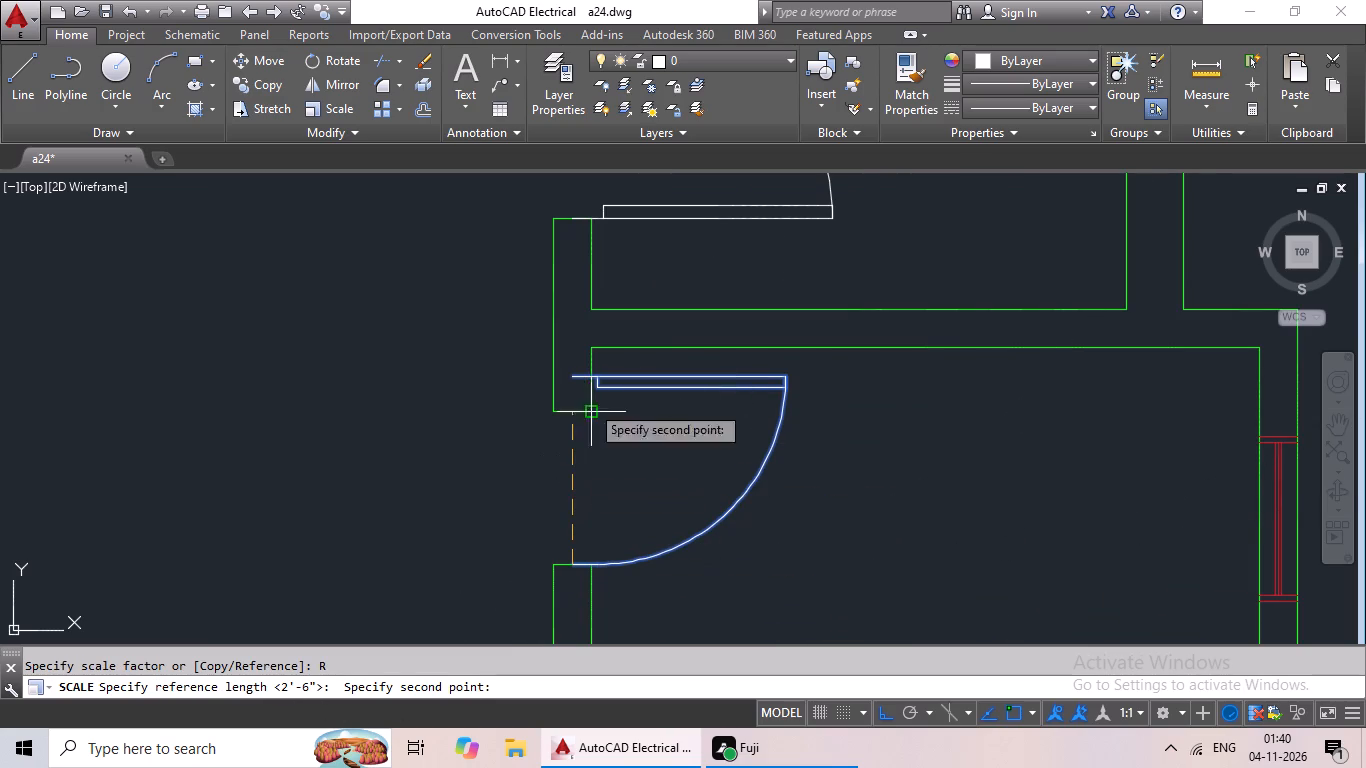
pyautogui.click(577, 374)
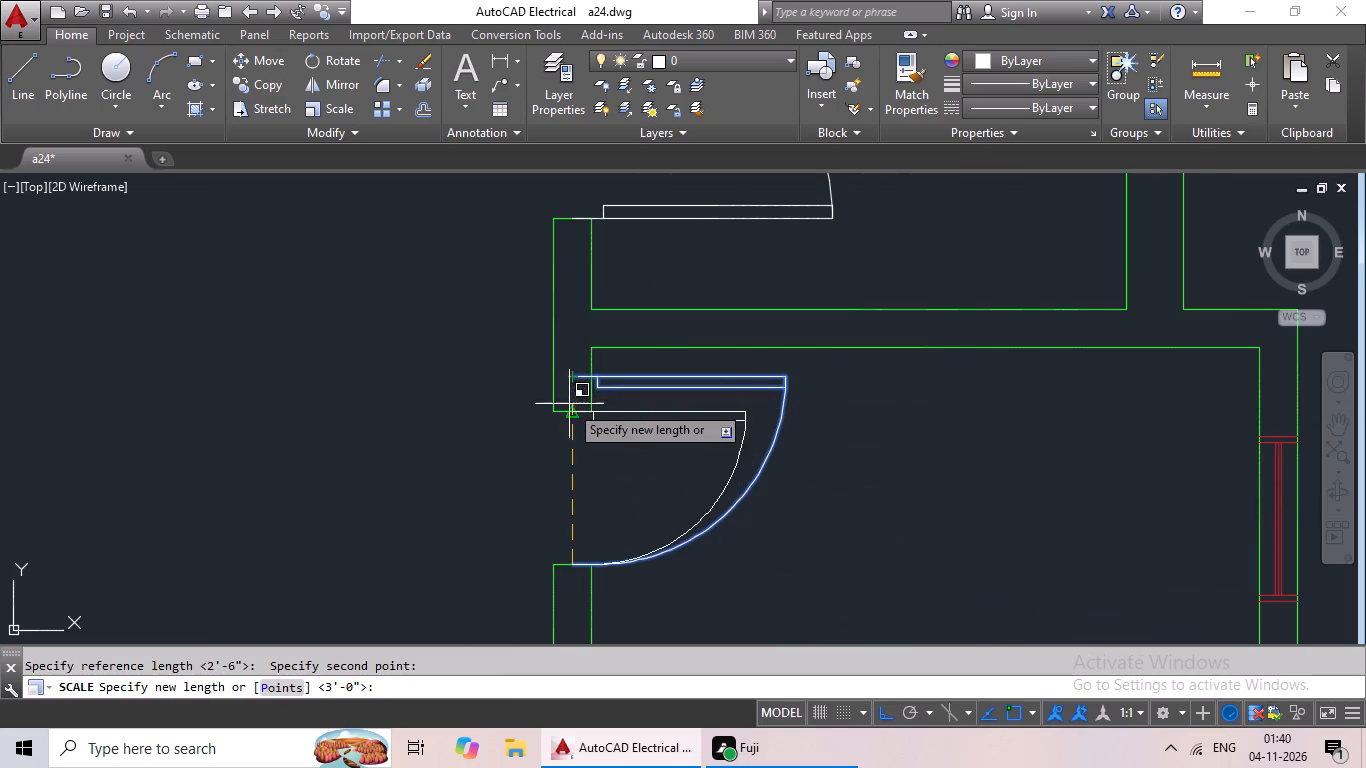
pyautogui.click(568, 410)
# Mirror the spare door outside the plan about a vertical line, erasing the source door.
pyautogui.scroll(-5, 607, 419)
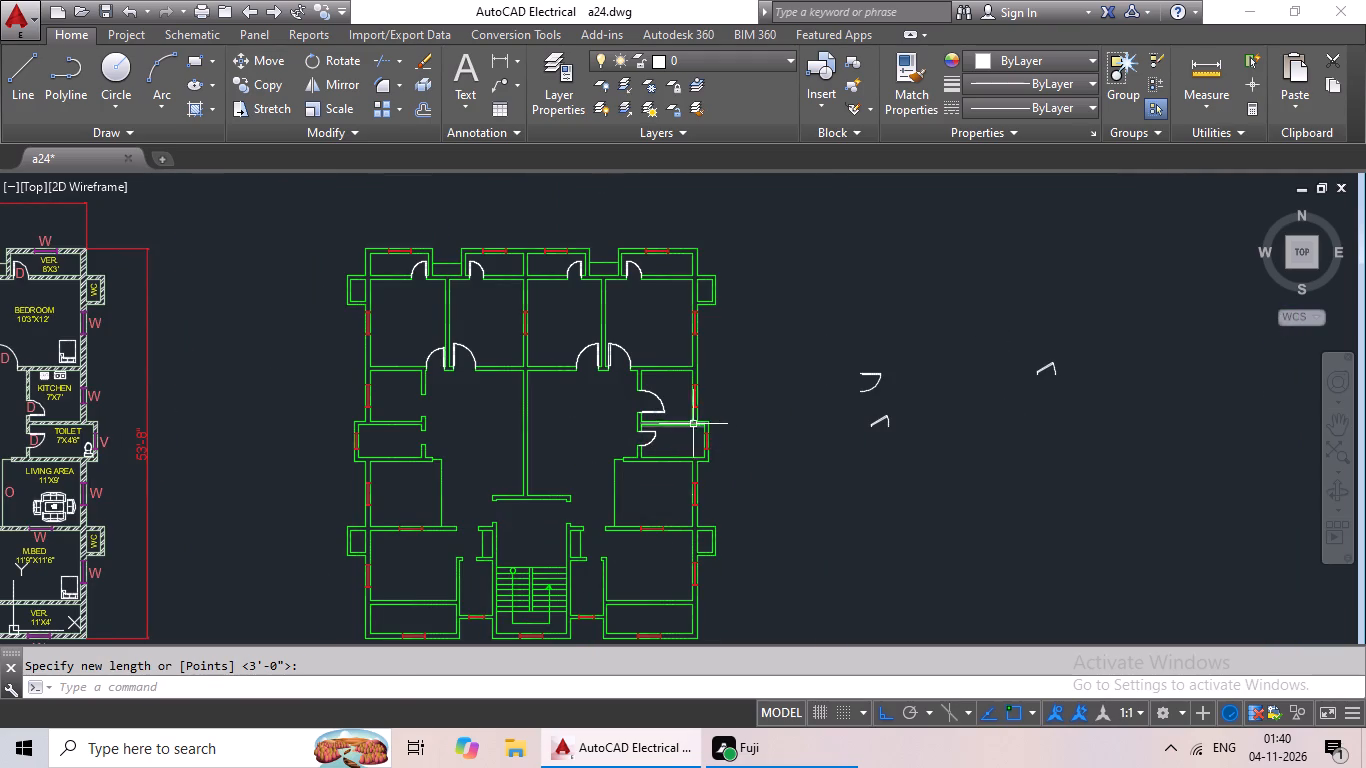
pyautogui.scroll(-1, 721, 434)
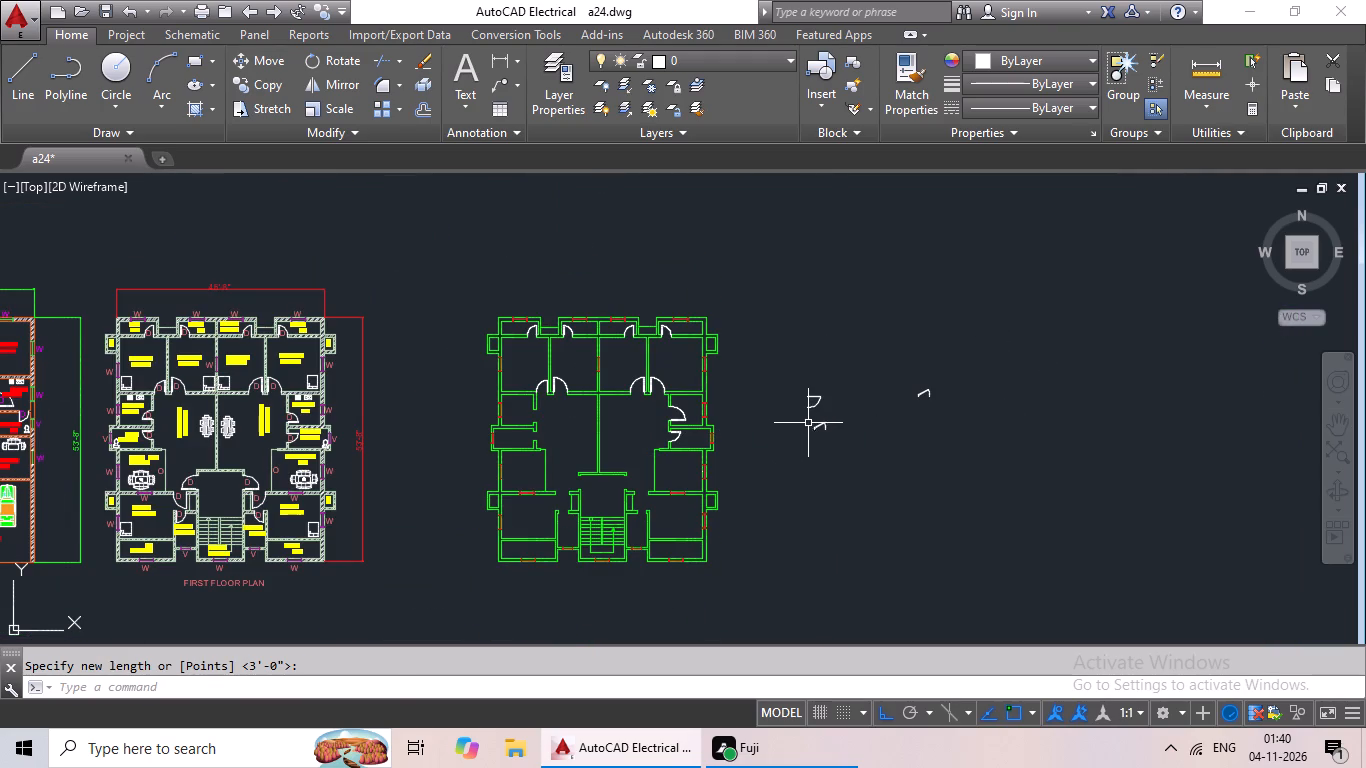
pyautogui.scroll(3, 814, 415)
pyautogui.click(840, 348)
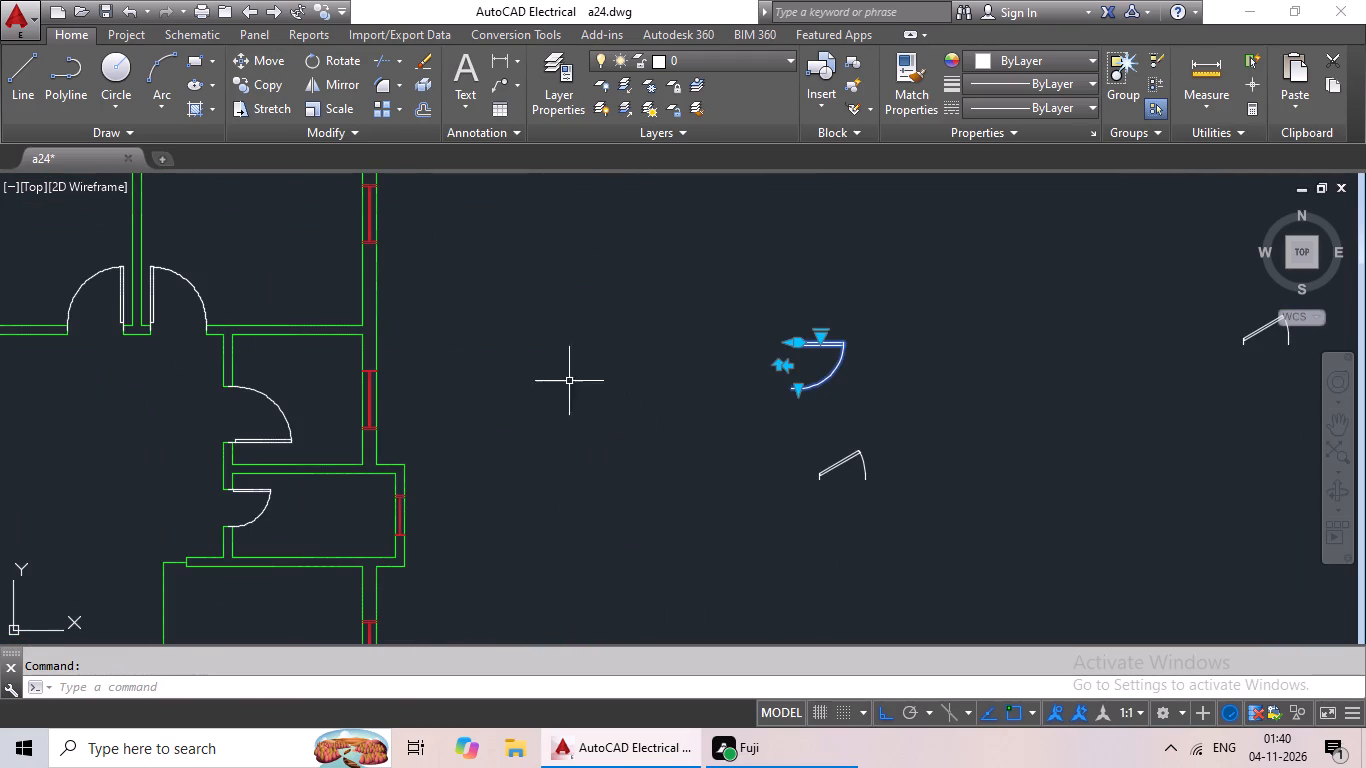
pyautogui.click(344, 88)
pyautogui.click(733, 395)
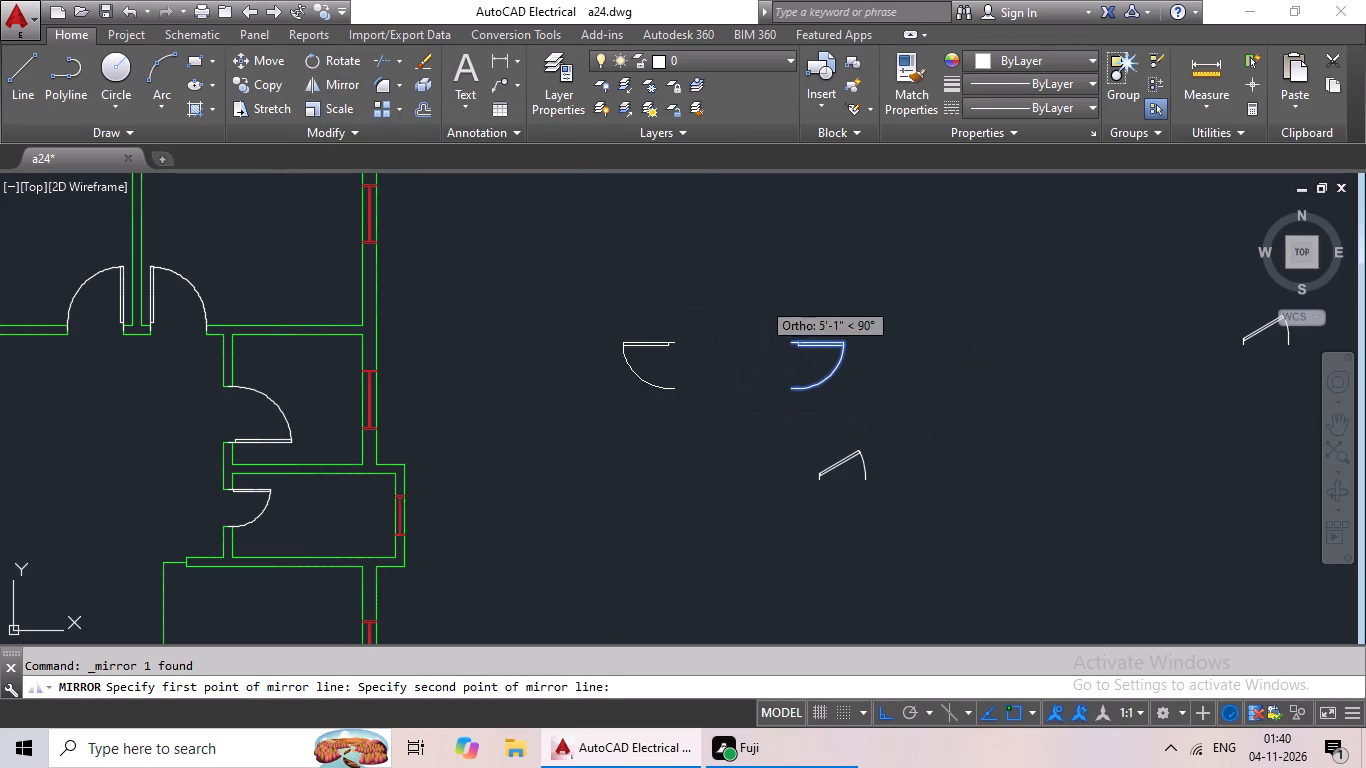
pyautogui.click(761, 300)
pyautogui.click(285, 686)
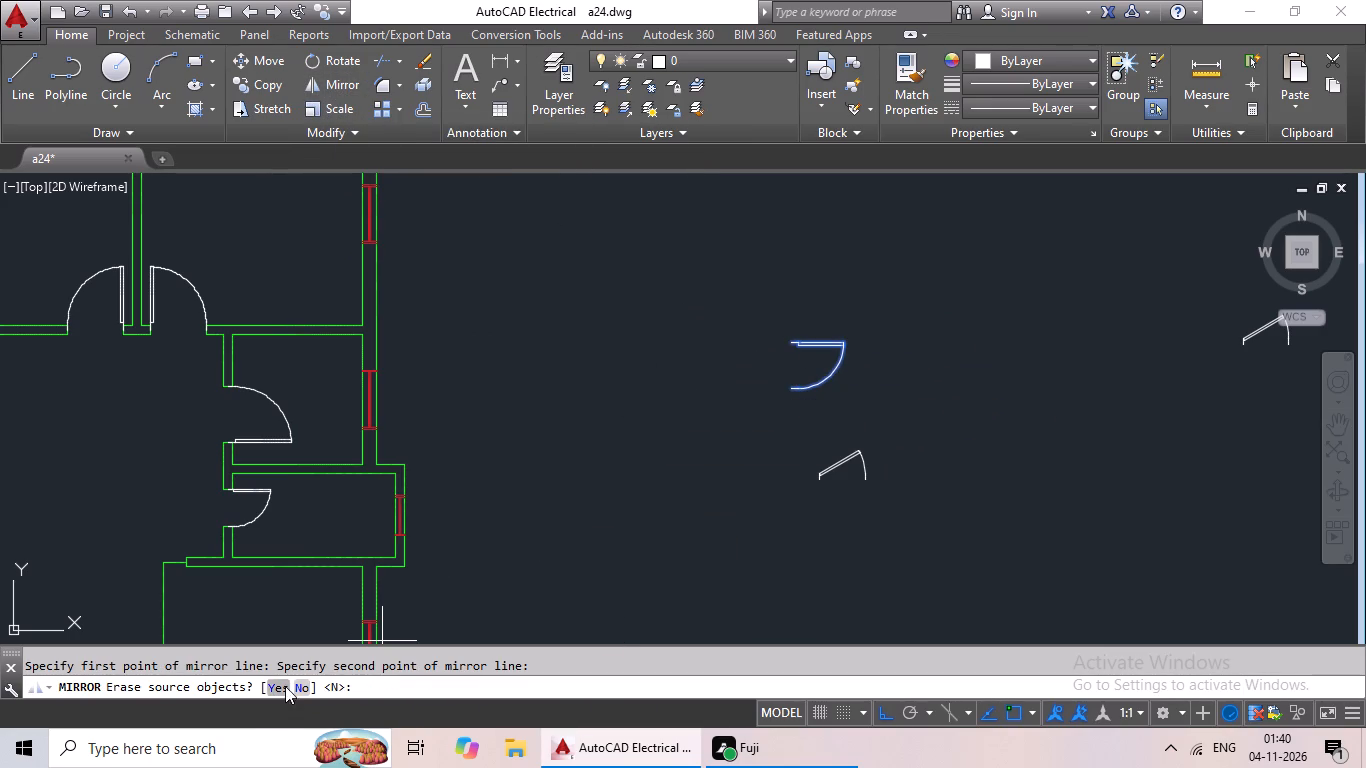
# Copy the mirrored spare door and paste it at the lower jamb of the left-hand toilet's doorway.
pyautogui.click(651, 347)
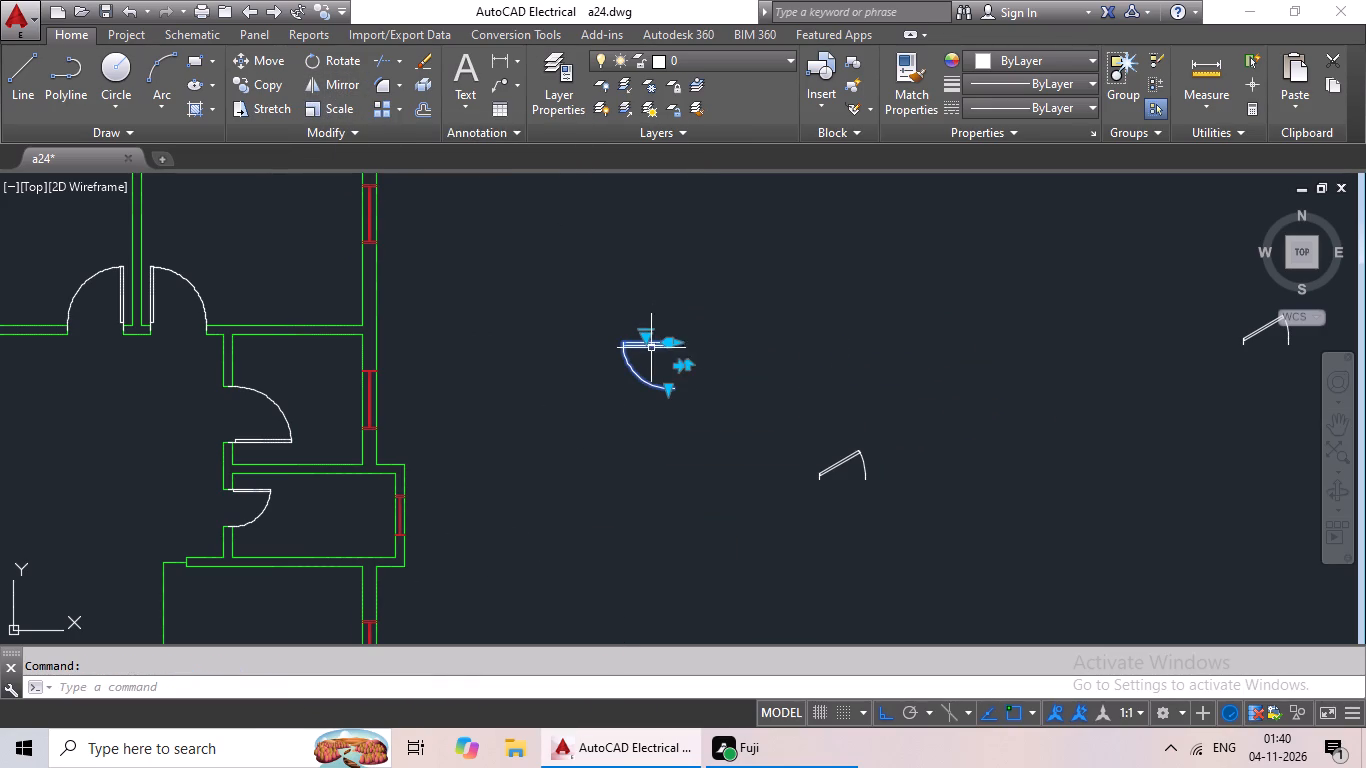
pyautogui.hotkey('ctrl', 'c')
pyautogui.hotkey('ctrl', 'v')
pyautogui.keyDown('ctrl'); pyautogui.scroll(-2, 422, 340); pyautogui.keyUp('ctrl')
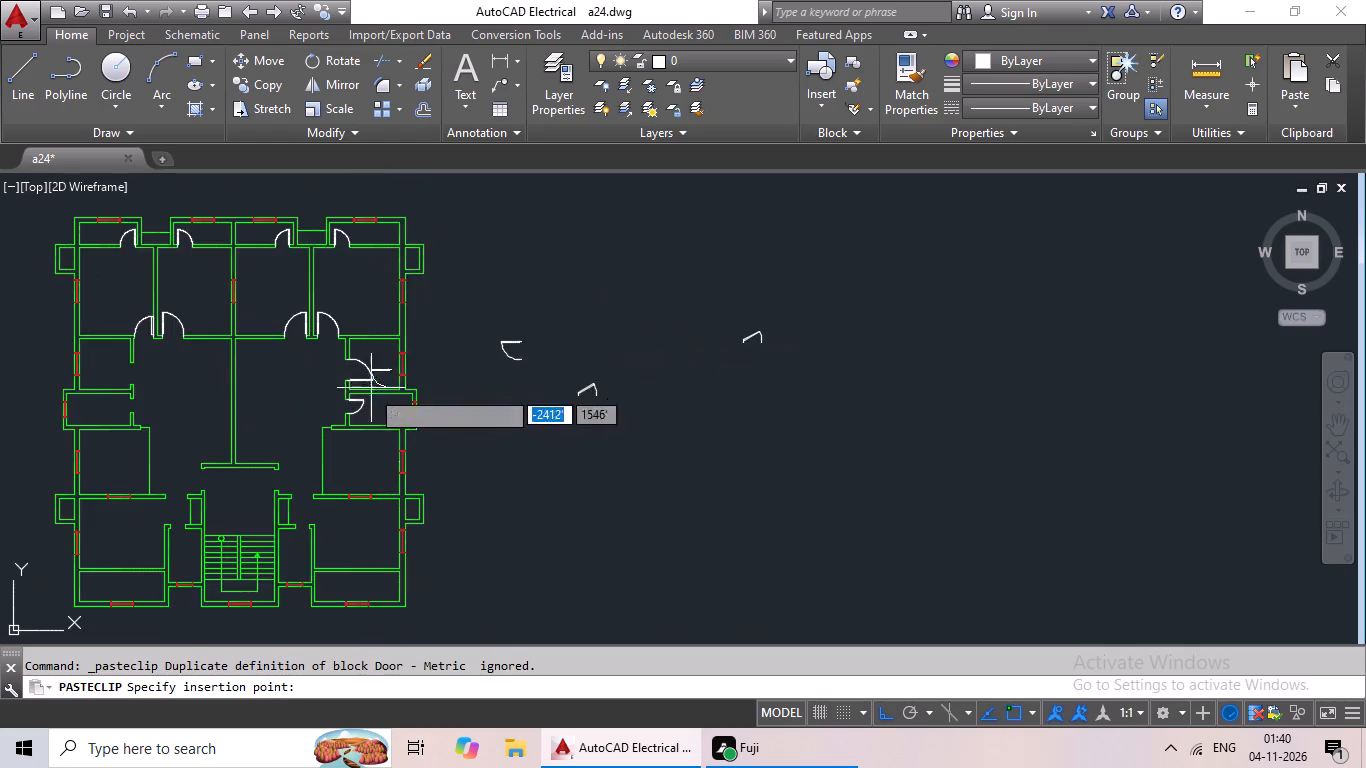
pyautogui.moveTo(374, 391); pyautogui.dragTo(801, 406, button='middle')
pyautogui.moveTo(675, 414); pyautogui.dragTo(792, 412, button='middle')
pyautogui.scroll(1, 670, 427)
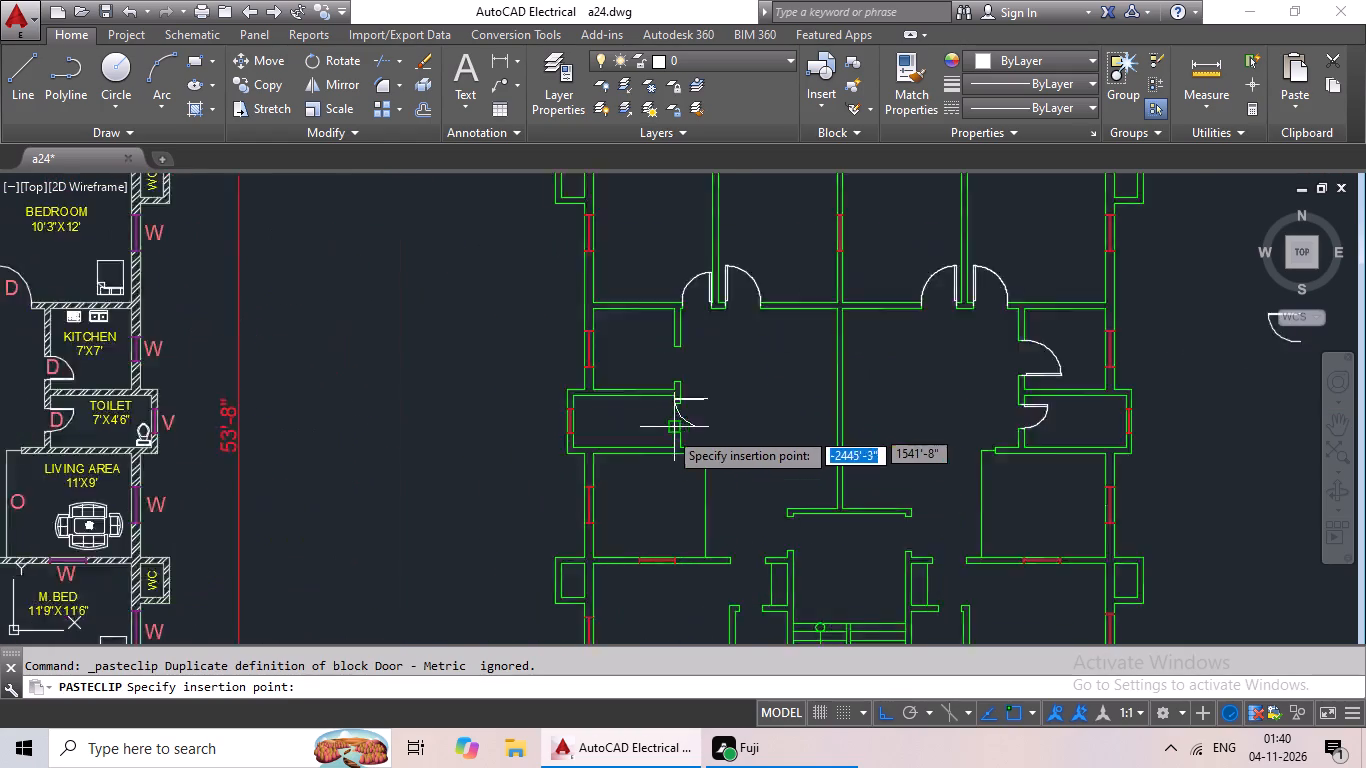
pyautogui.scroll(4, 668, 430)
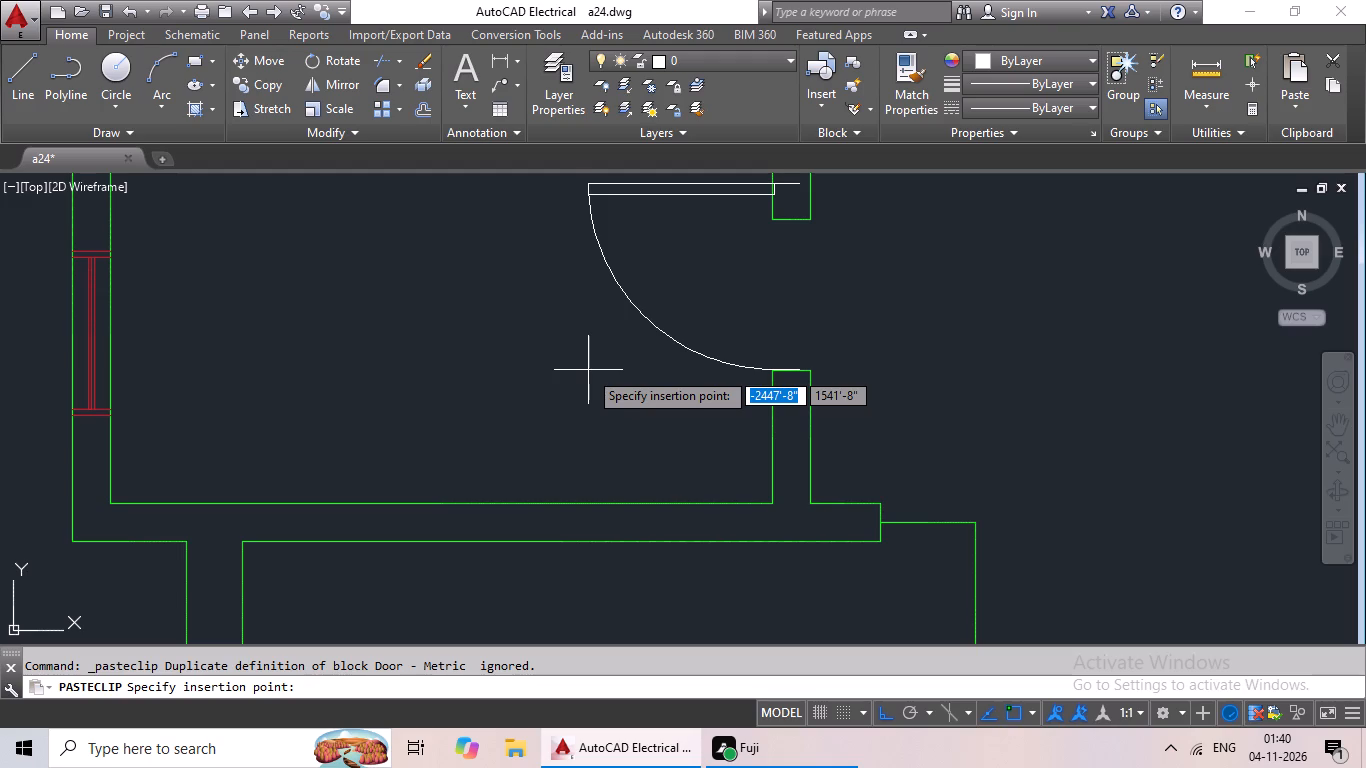
pyautogui.click(587, 371)
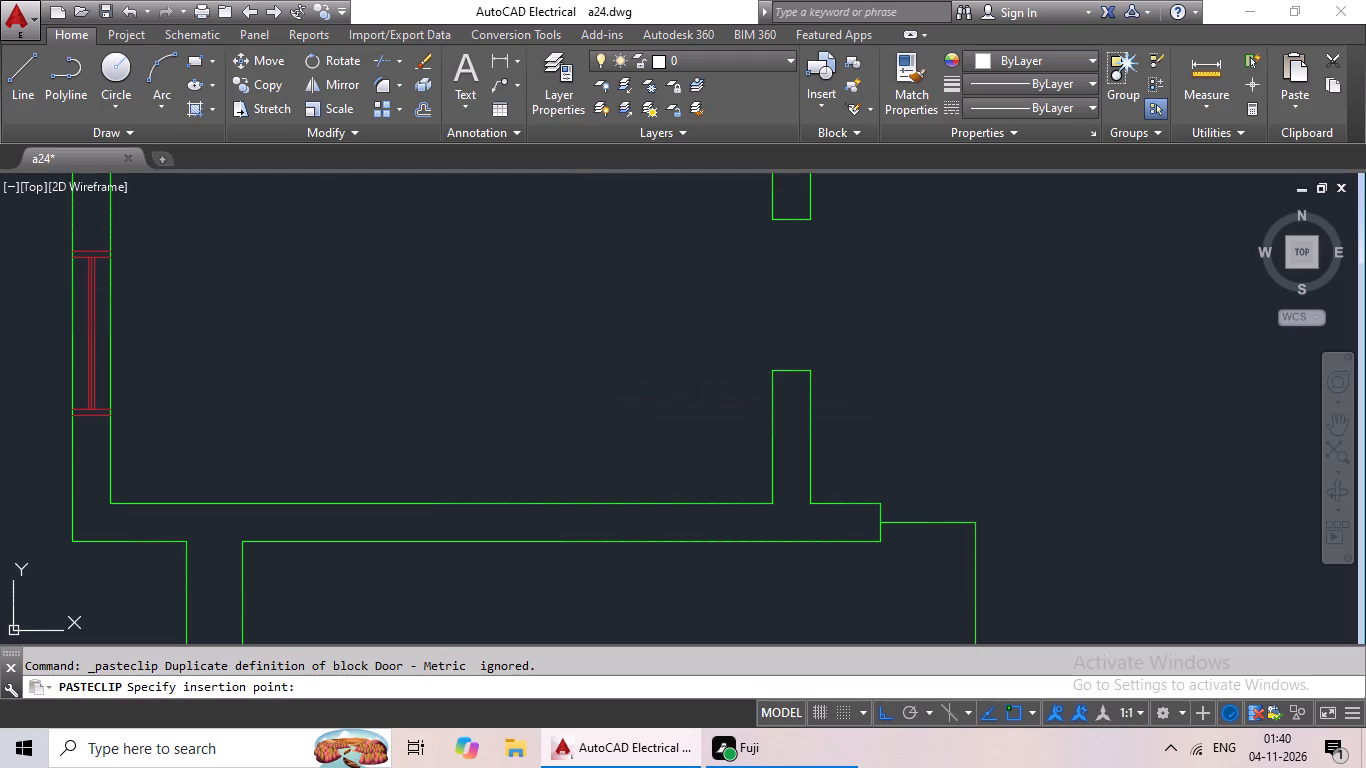
# Scale the left-hand toilet's door from its lower jamb by reference, matching its width to the opening.
pyautogui.scroll(-3, 784, 288)
pyautogui.scroll(2, 757, 281)
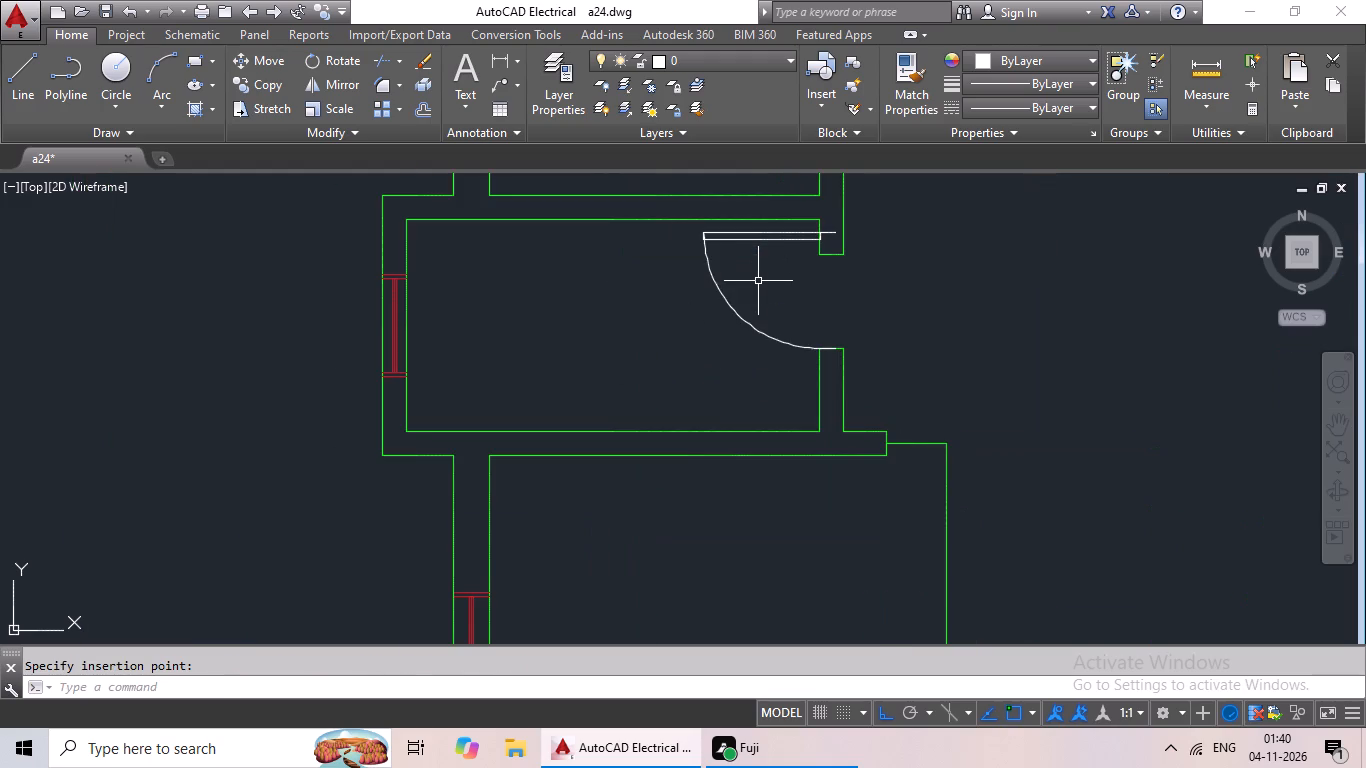
pyautogui.moveTo(776, 275); pyautogui.dragTo(678, 341)
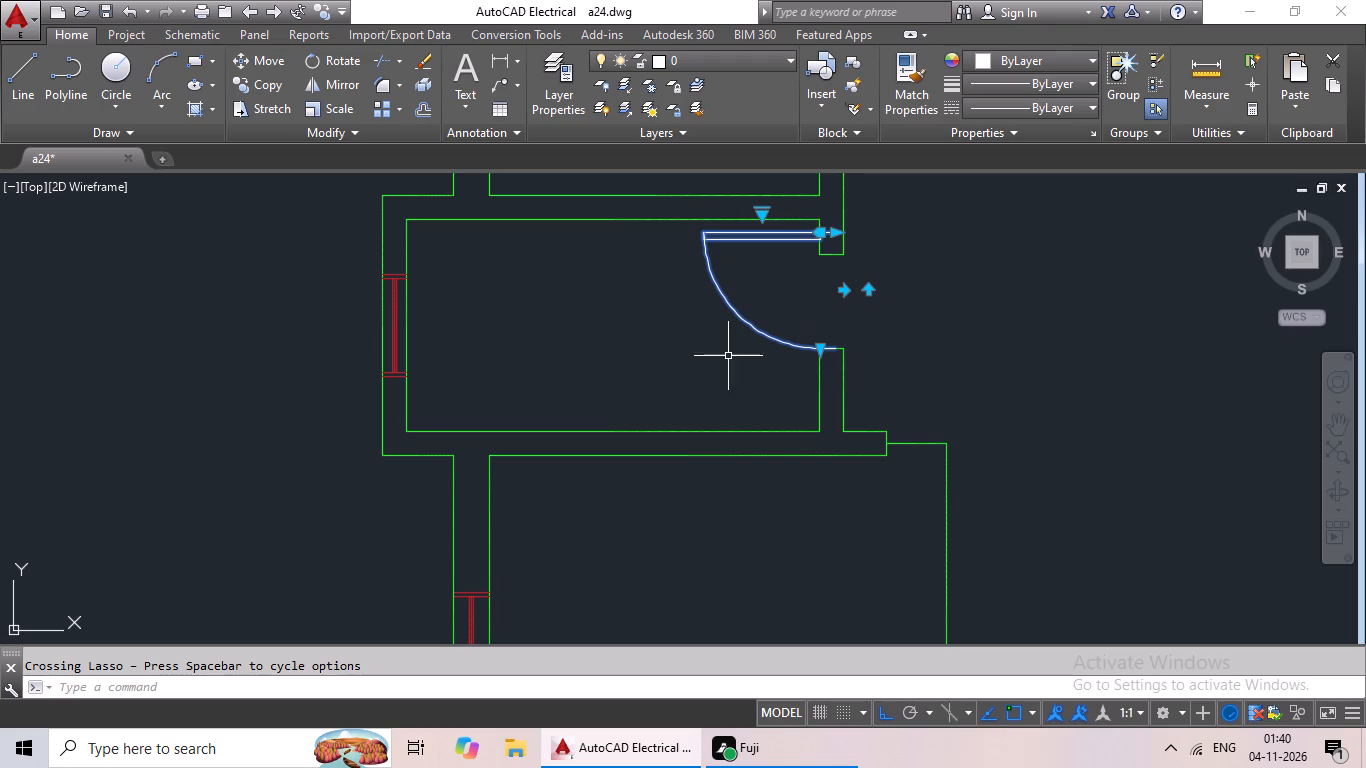
pyautogui.moveTo(337, 106); pyautogui.dragTo(356, 94)
pyautogui.click(341, 105)
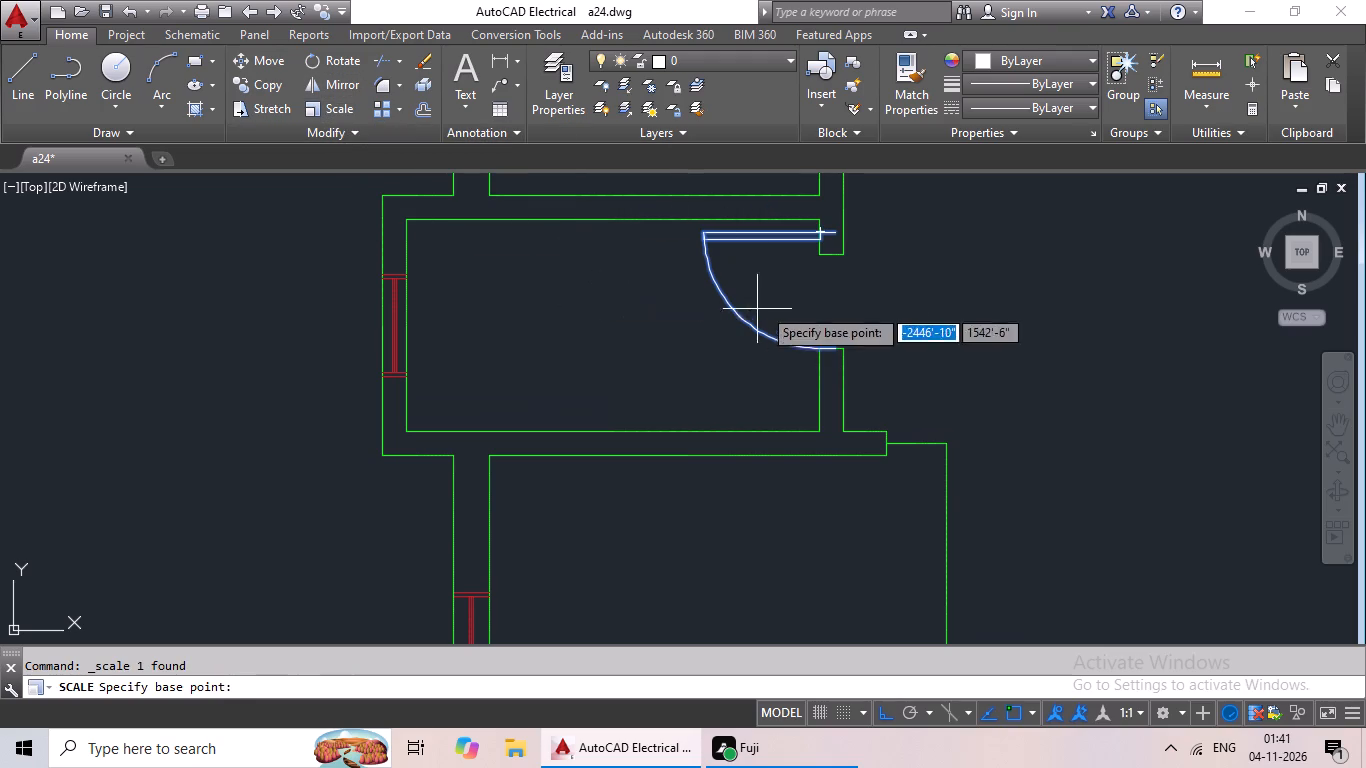
pyautogui.scroll(2, 862, 333)
pyautogui.click(789, 373)
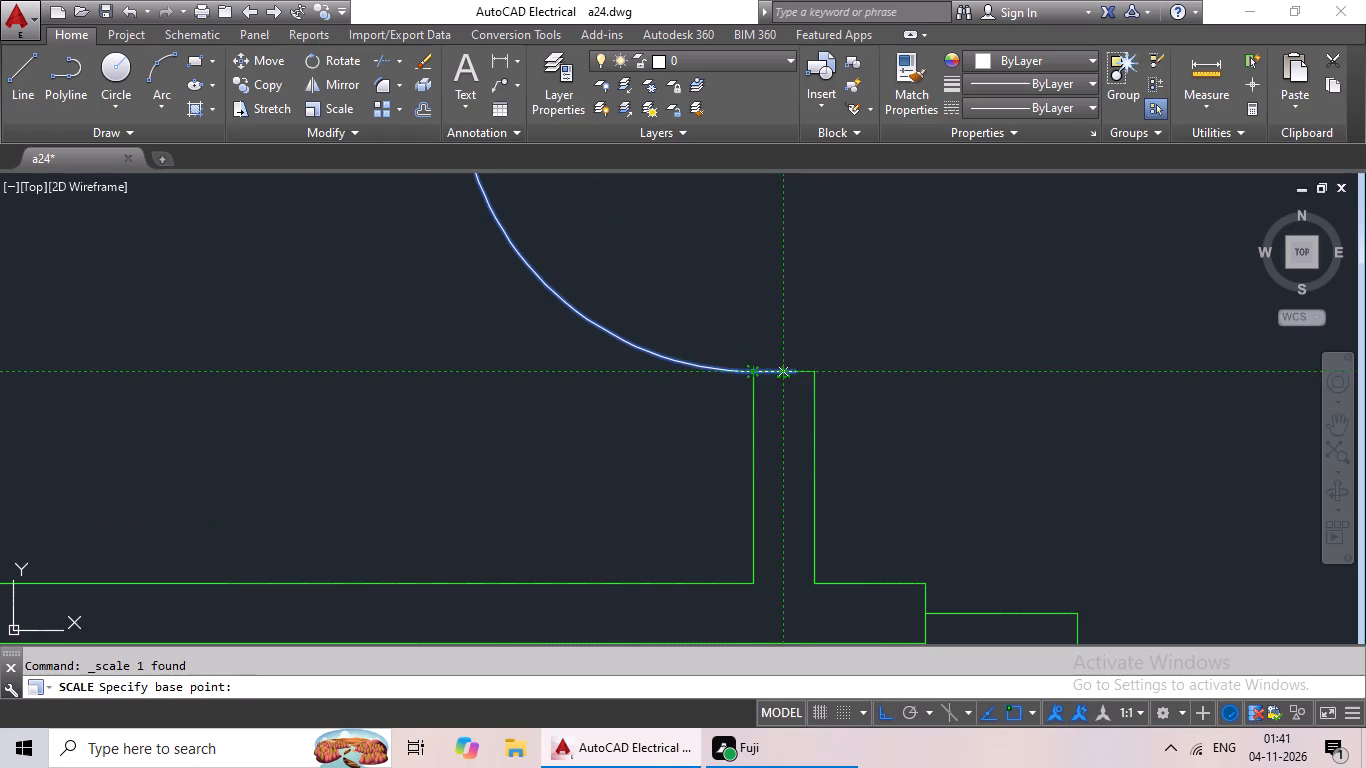
pyautogui.click(325, 691)
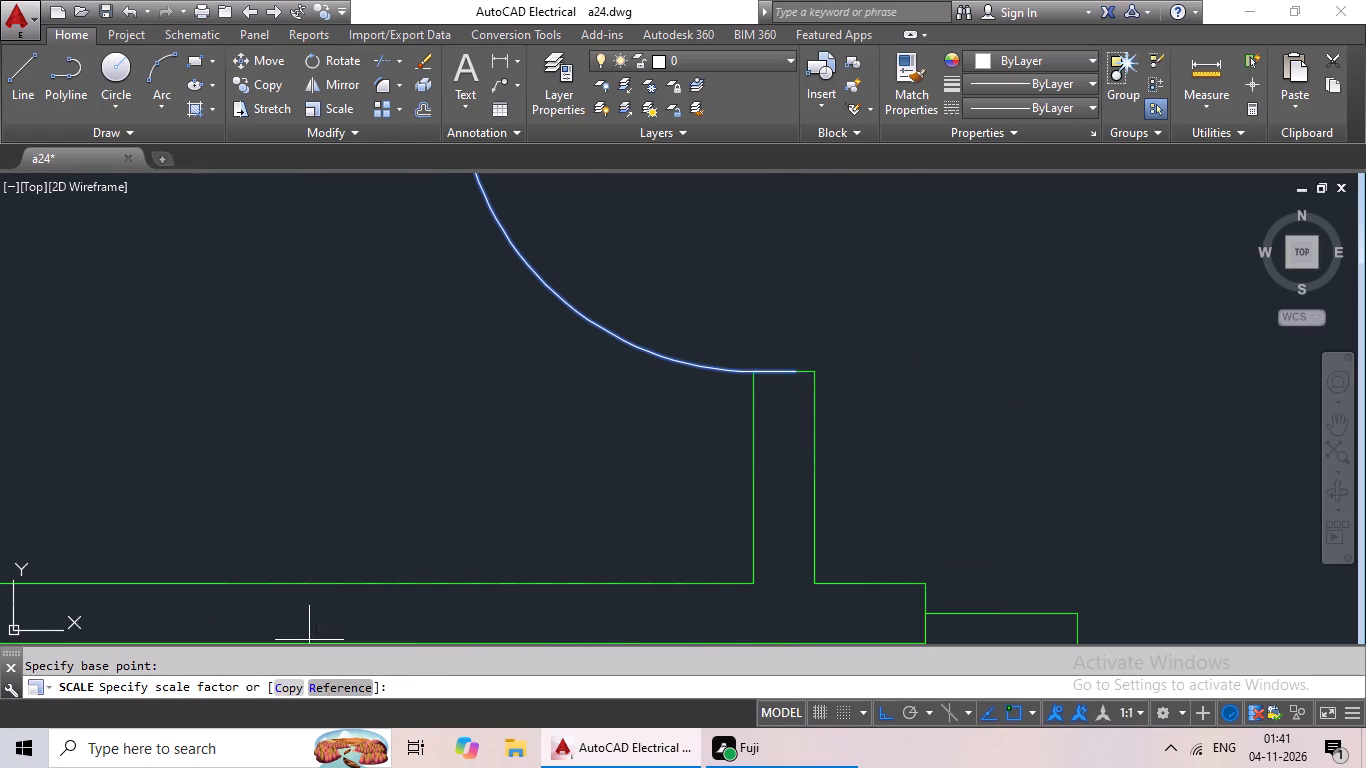
pyautogui.click(783, 372)
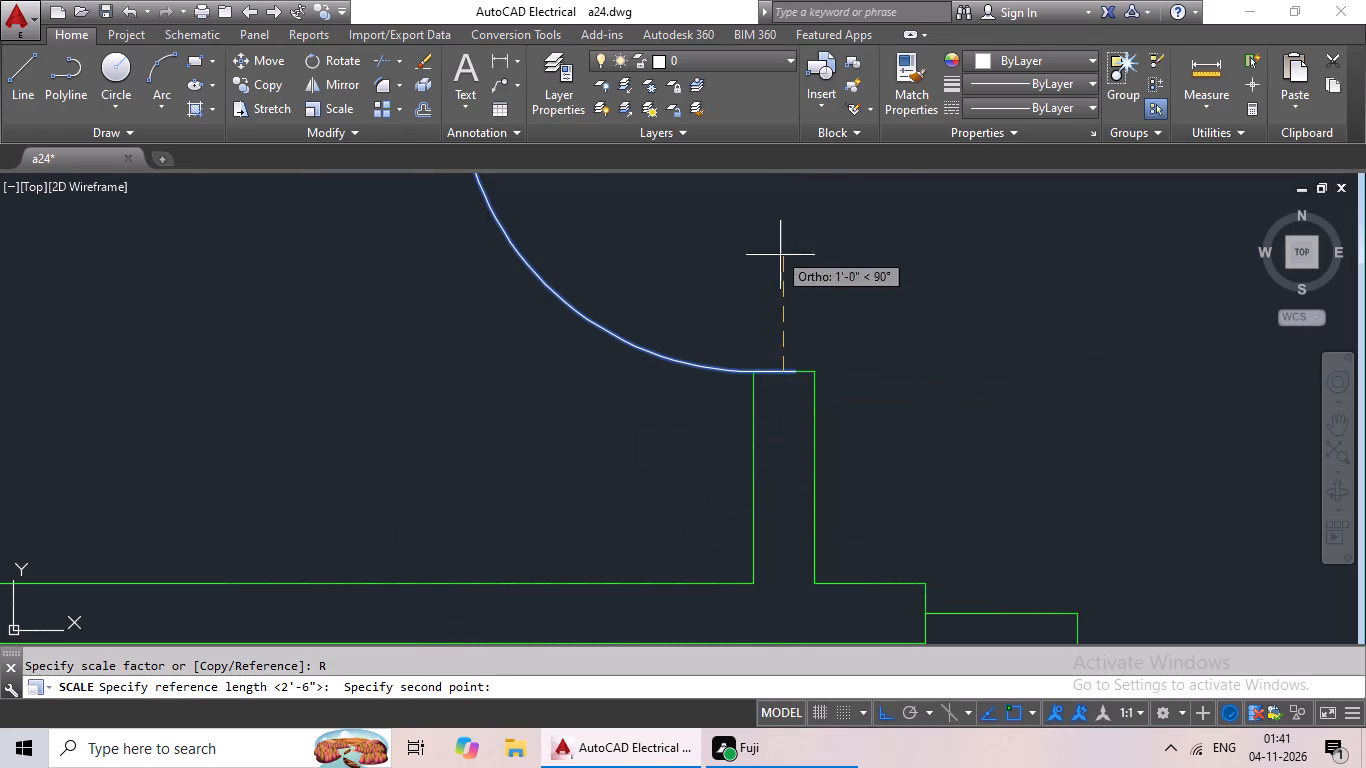
pyautogui.moveTo(790, 277); pyautogui.dragTo(799, 406, button='middle')
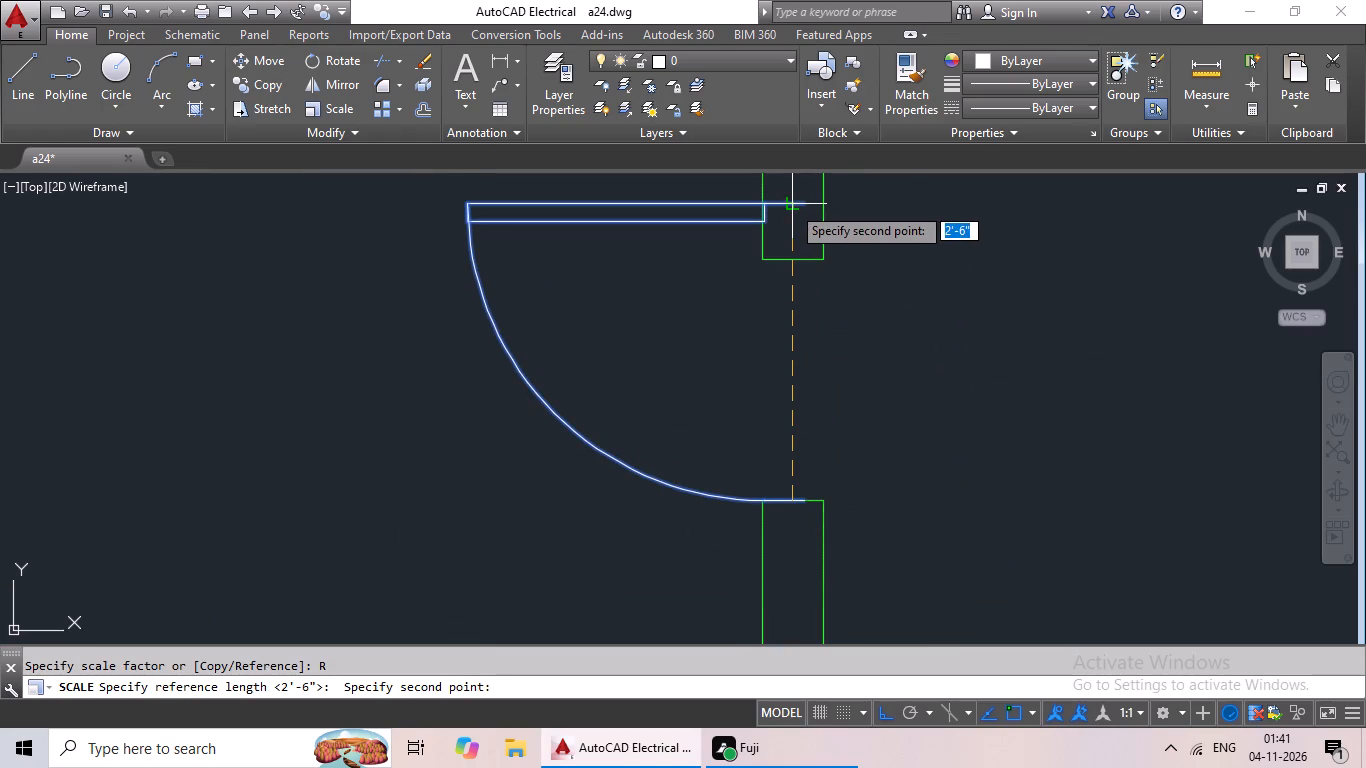
pyautogui.click(791, 205)
pyautogui.click(787, 259)
# Mirror the spare door outside the plan about a horizontal line, erasing the source door.
pyautogui.scroll(-4, 862, 310)
pyautogui.scroll(-1, 963, 326)
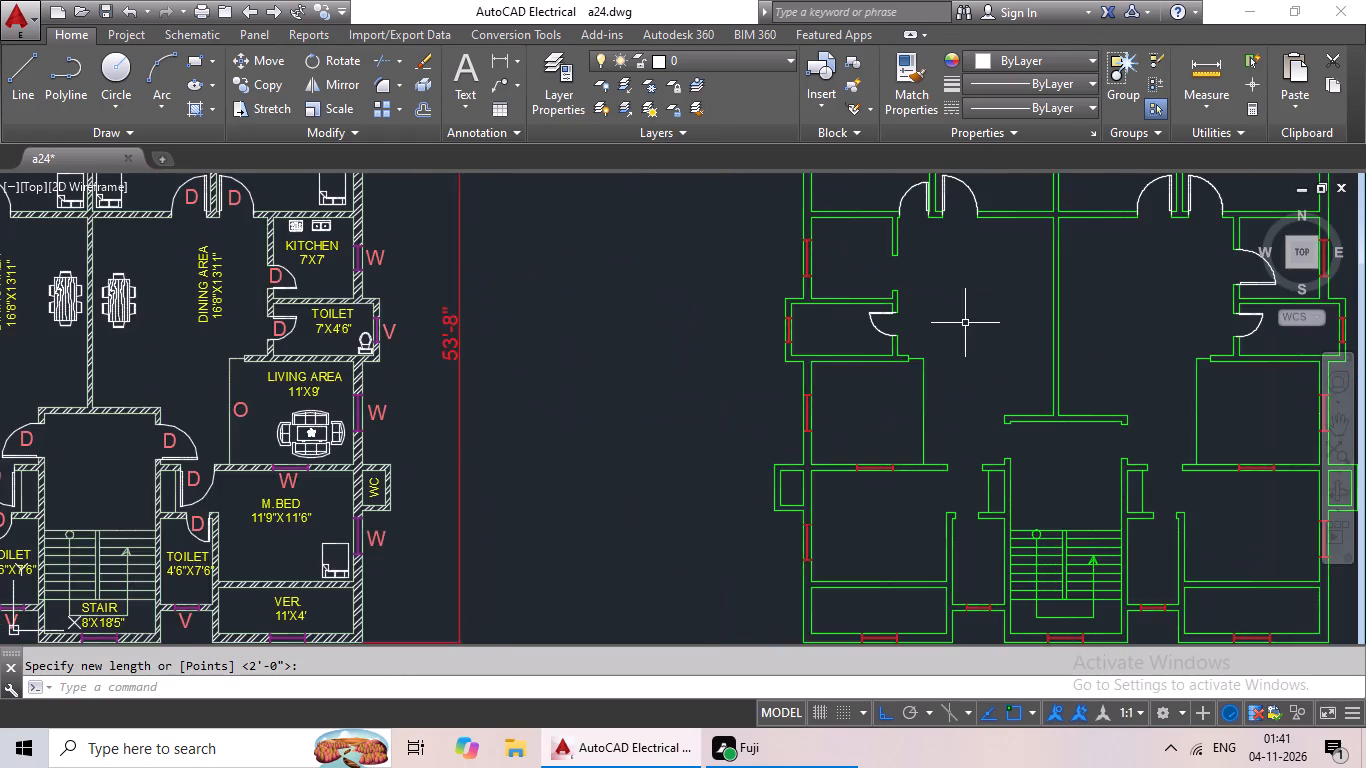
pyautogui.moveTo(964, 324); pyautogui.dragTo(794, 426, button='middle')
pyautogui.scroll(-1, 843, 369)
pyautogui.moveTo(927, 389); pyautogui.dragTo(638, 455, button='middle')
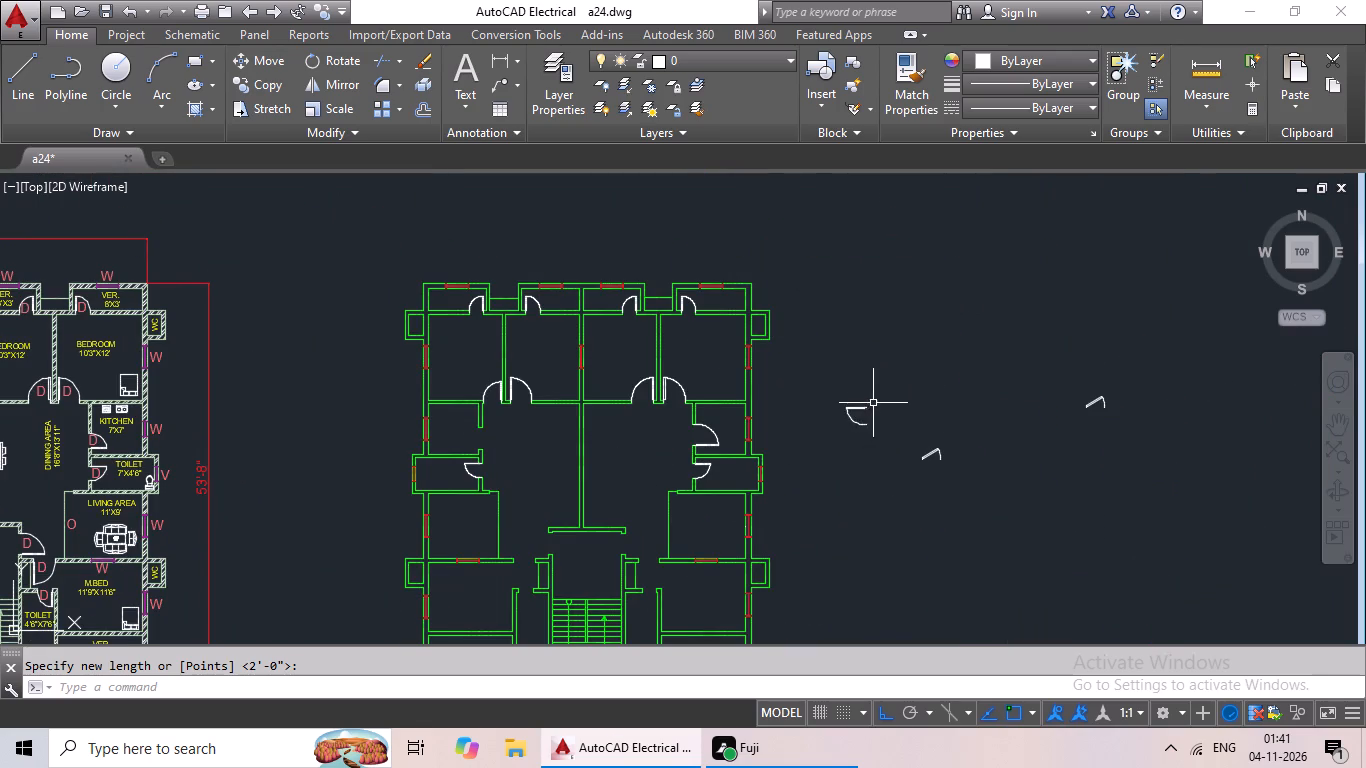
pyautogui.click(859, 411)
pyautogui.scroll(3, 861, 374)
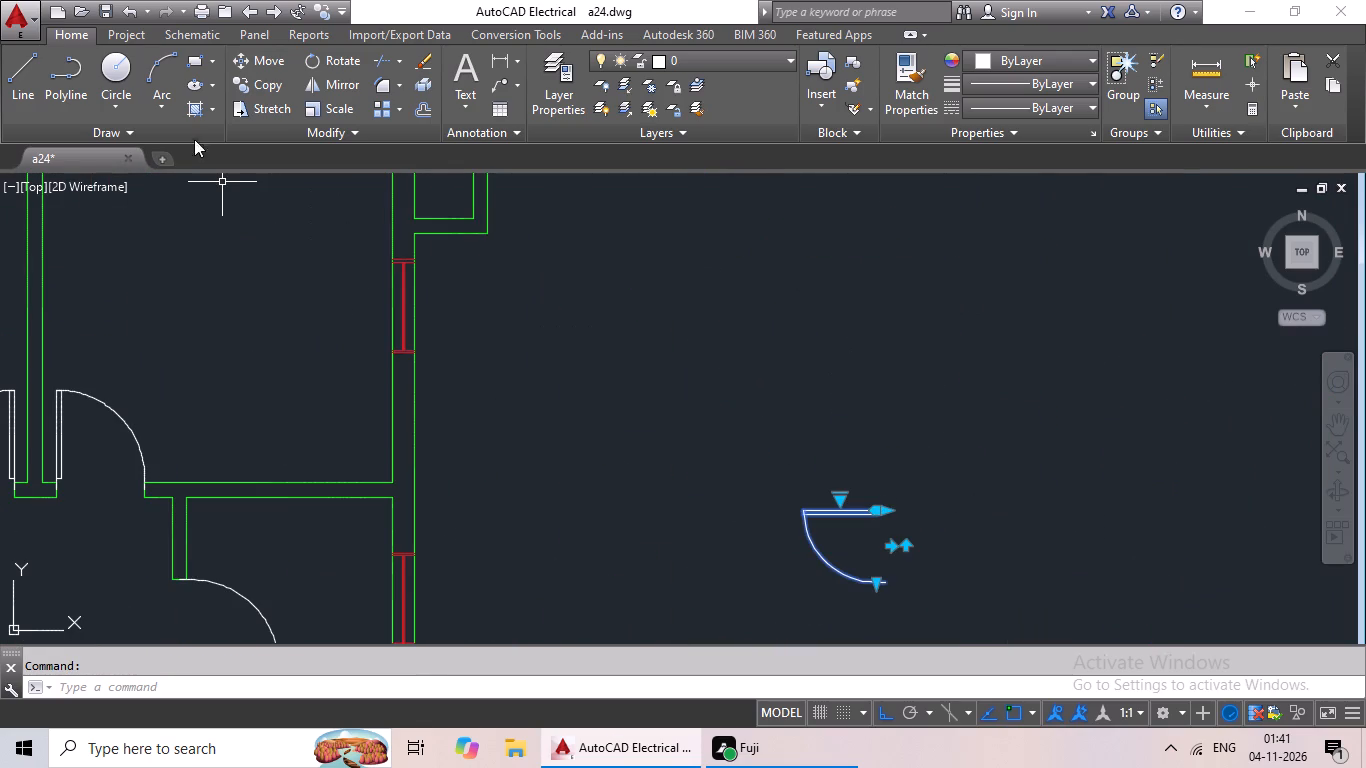
pyautogui.click(319, 81)
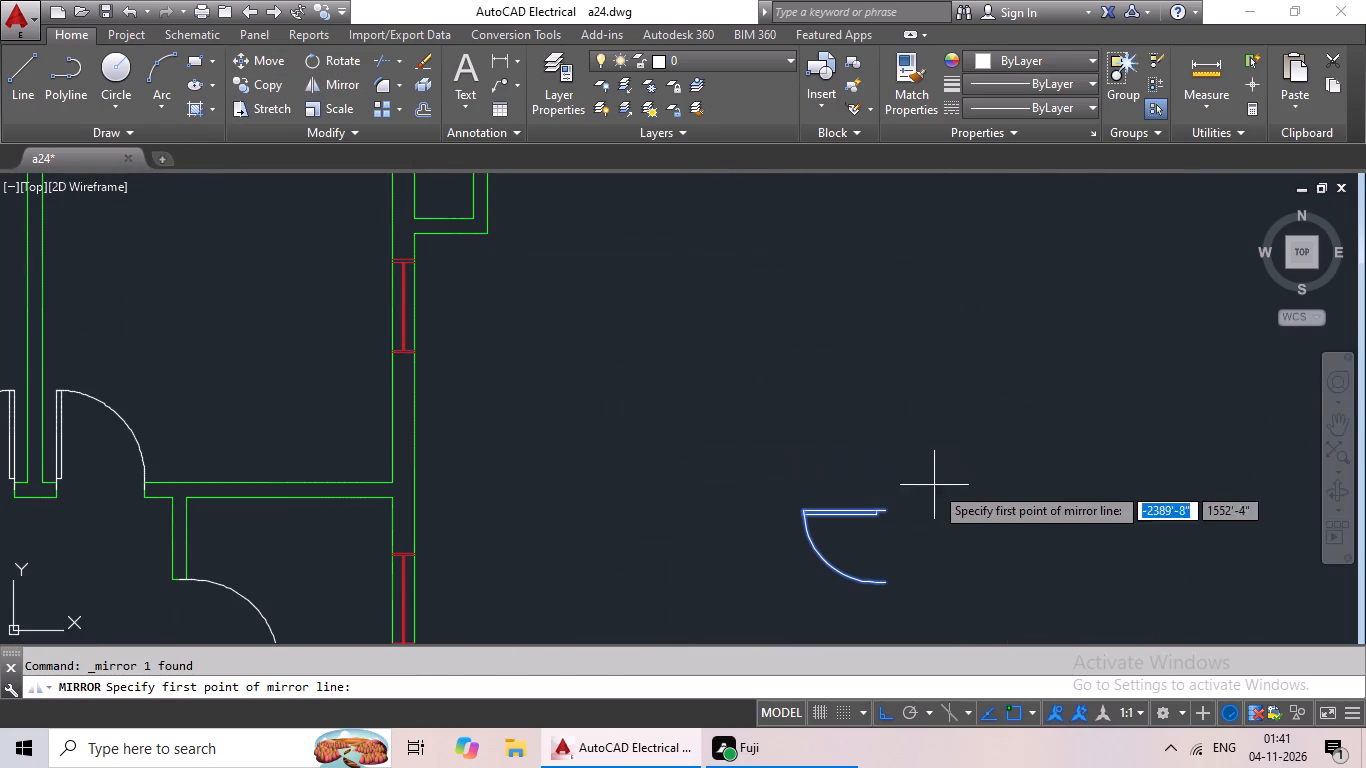
pyautogui.click(878, 462)
pyautogui.click(699, 464)
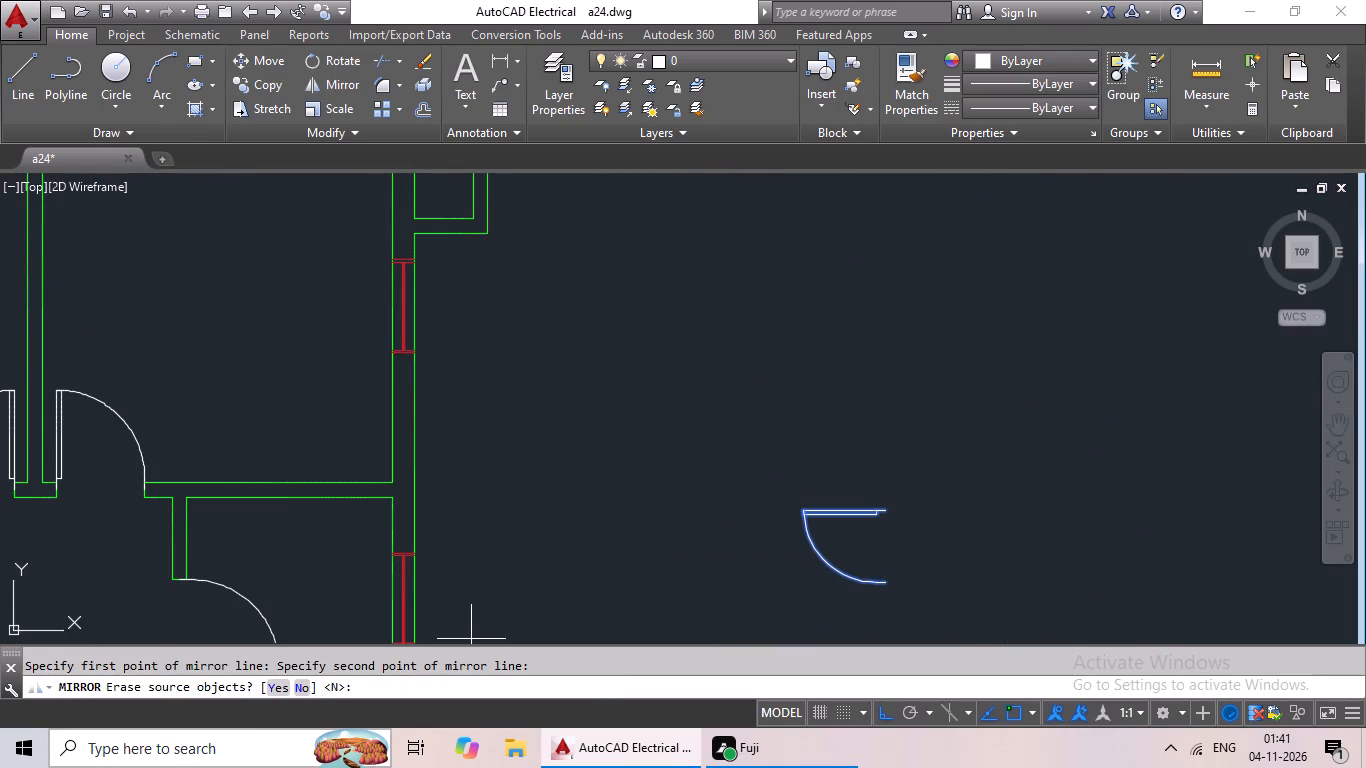
pyautogui.click(280, 697)
pyautogui.click(280, 686)
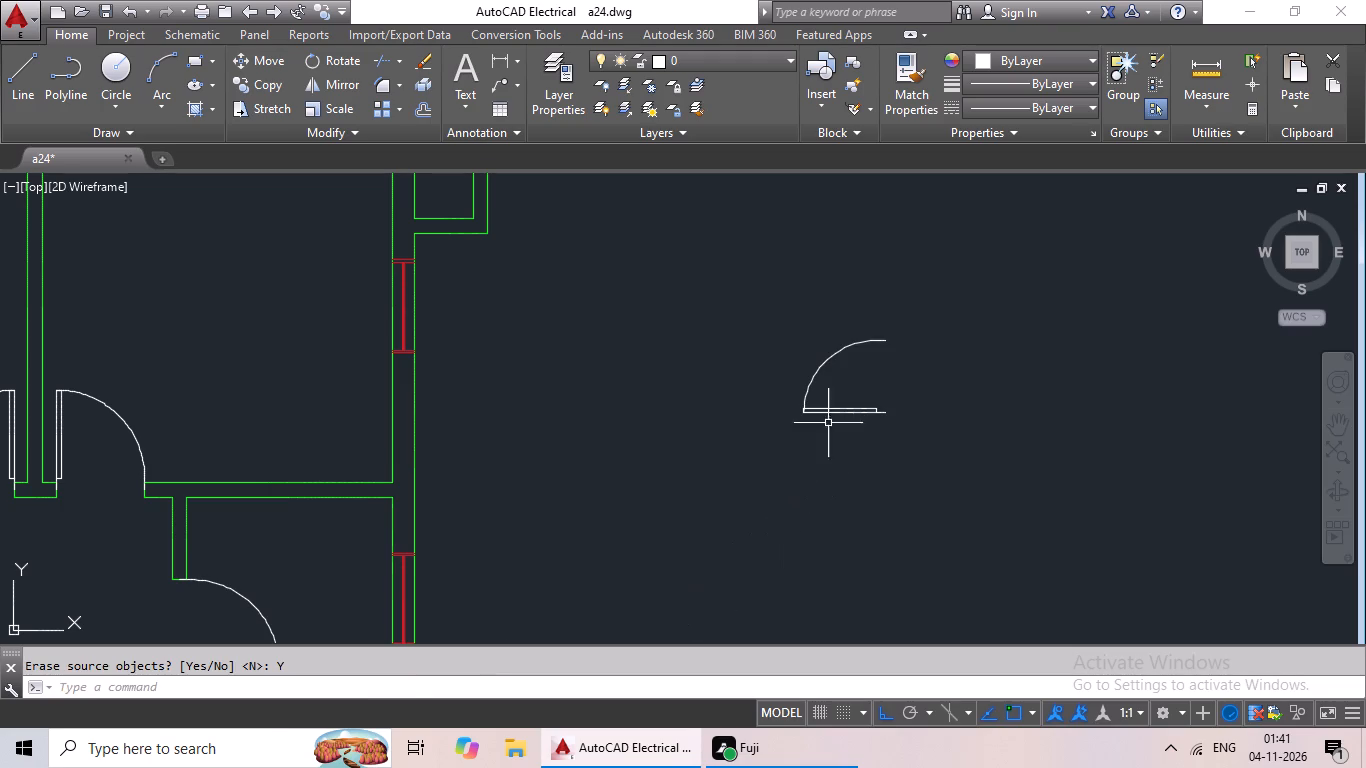
# Copy the mirrored spare door and paste it at the lower jamb of the left-hand kitchen's doorway.
pyautogui.moveTo(929, 256); pyautogui.dragTo(939, 495)
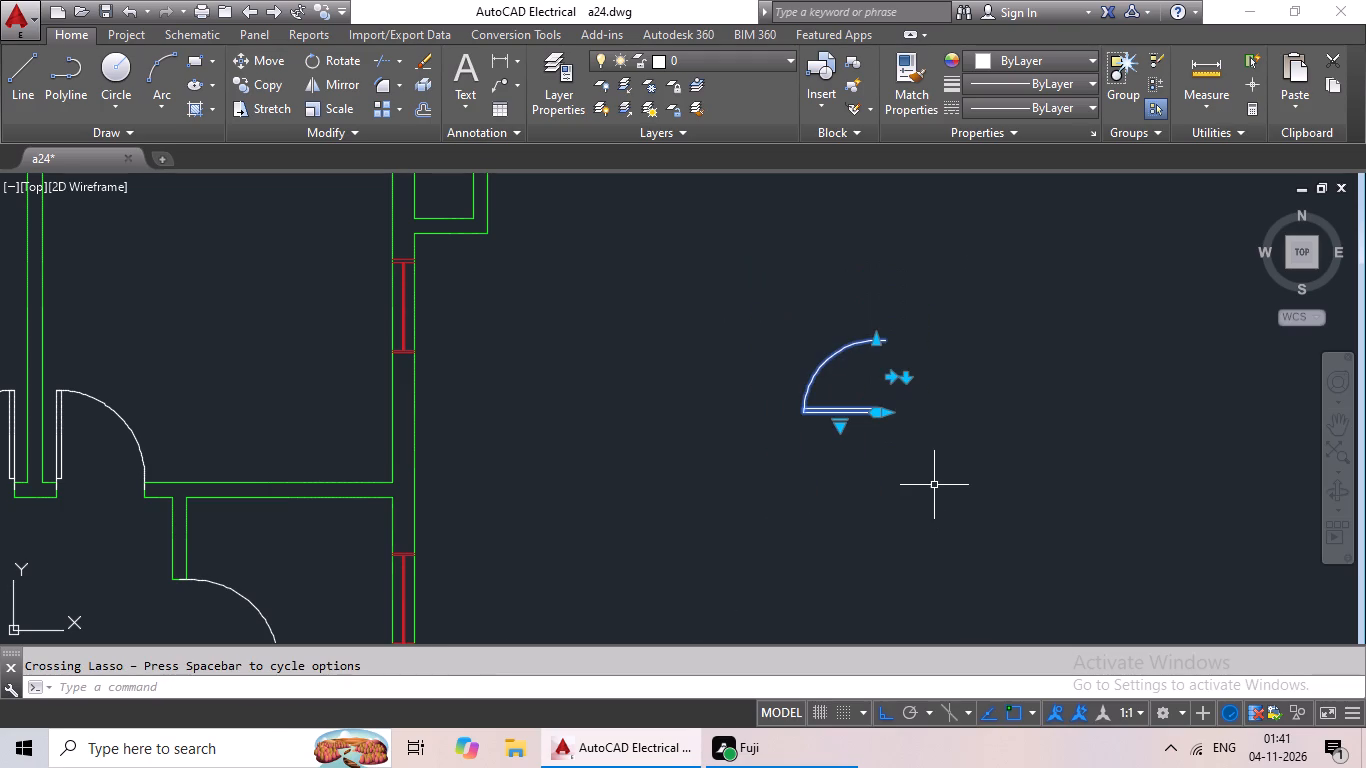
pyautogui.hotkey('ctrl', 'c')
pyautogui.hotkey('ctrl', 'v')
pyautogui.keyDown('ctrl'); pyautogui.scroll(-1, 729, 485); pyautogui.keyUp('ctrl')
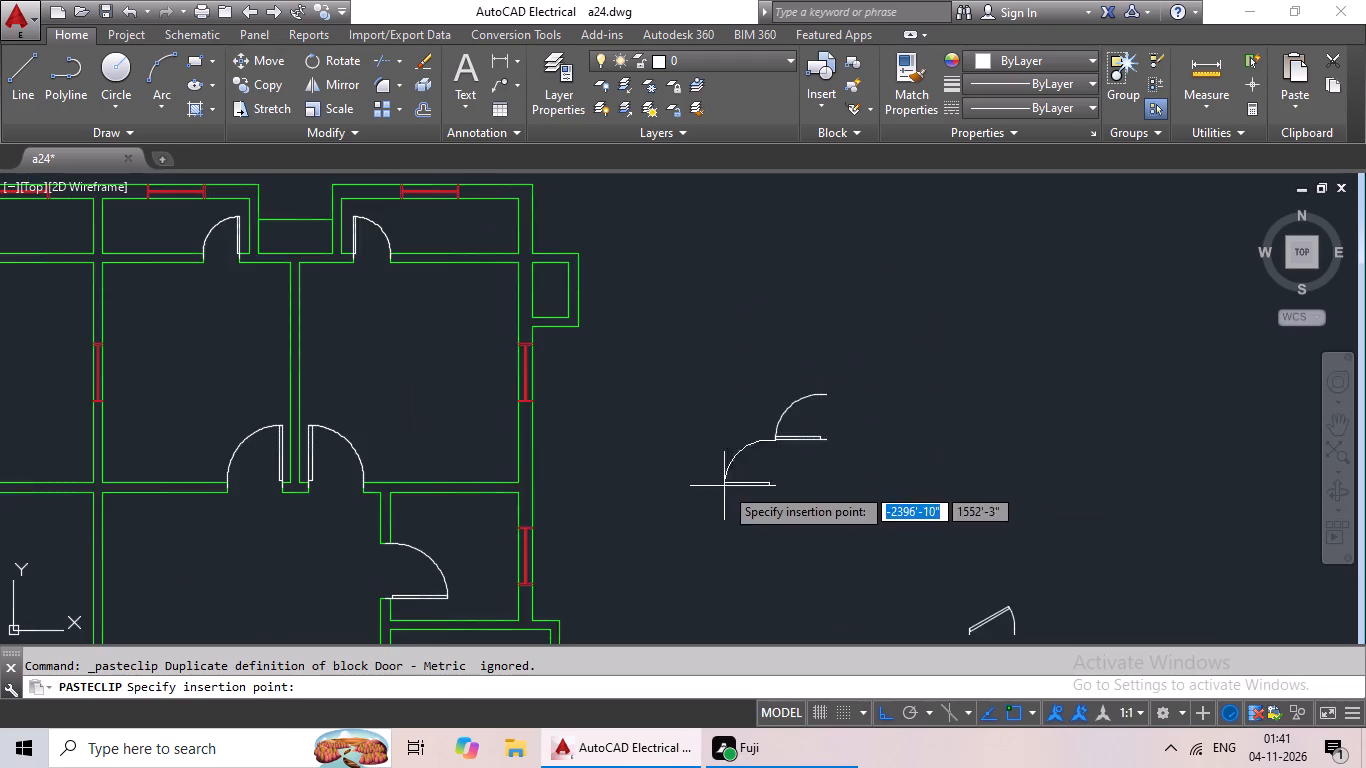
pyautogui.scroll(-2, 672, 476)
pyautogui.moveTo(677, 476); pyautogui.dragTo(1036, 412, button='middle')
pyautogui.scroll(4, 689, 454)
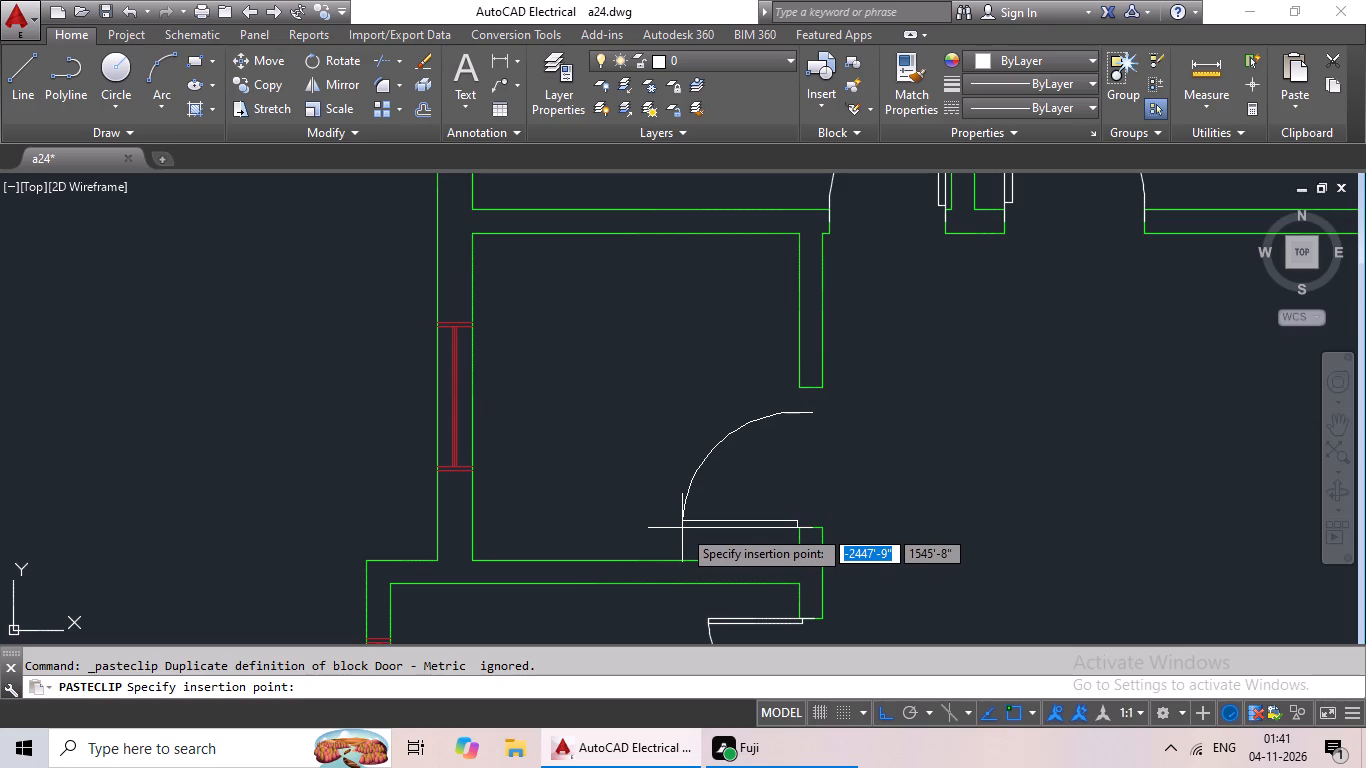
pyautogui.click(684, 526)
# Use Stretch to shift the left-hand kitchen's door down about 1 inch onto the top edge of the lower jamb.
pyautogui.scroll(3, 802, 519)
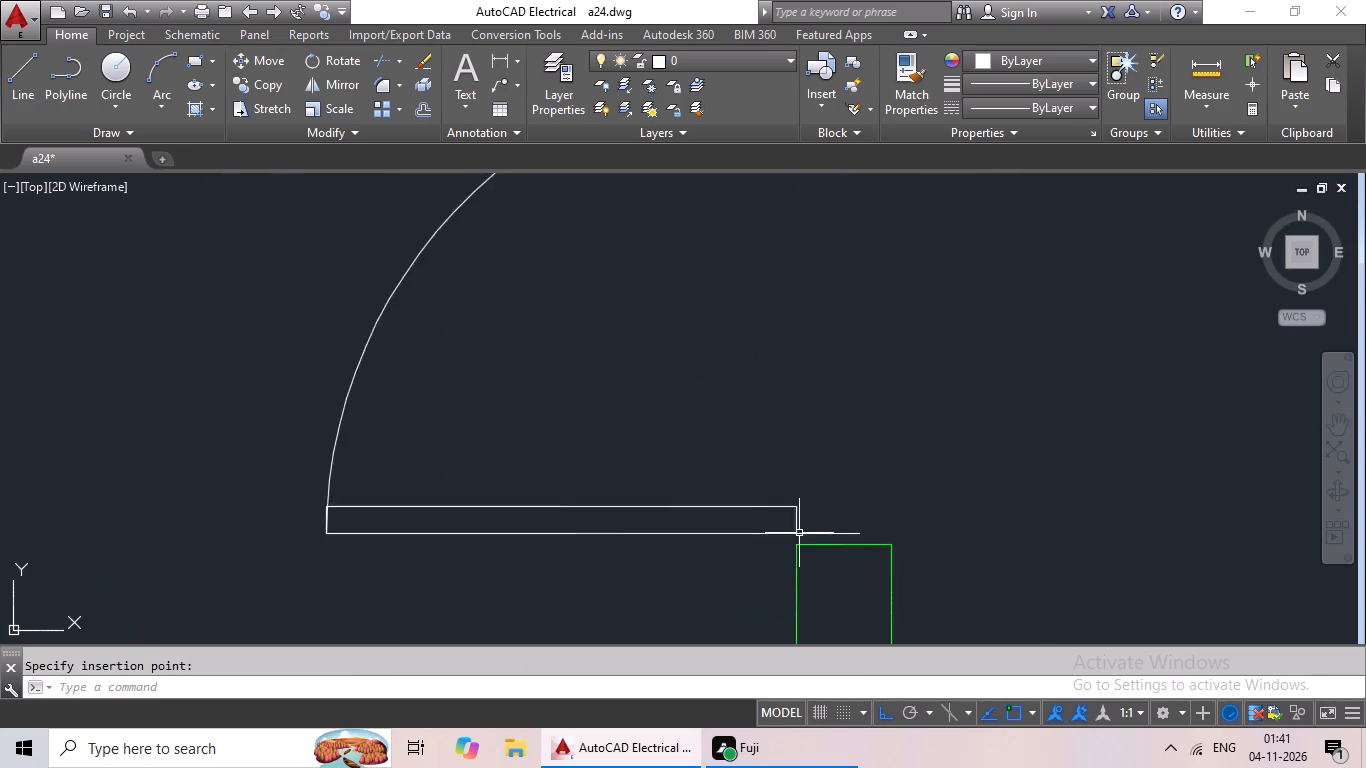
pyautogui.scroll(2, 797, 536)
pyautogui.moveTo(850, 477); pyautogui.dragTo(748, 548)
pyautogui.click(747, 549)
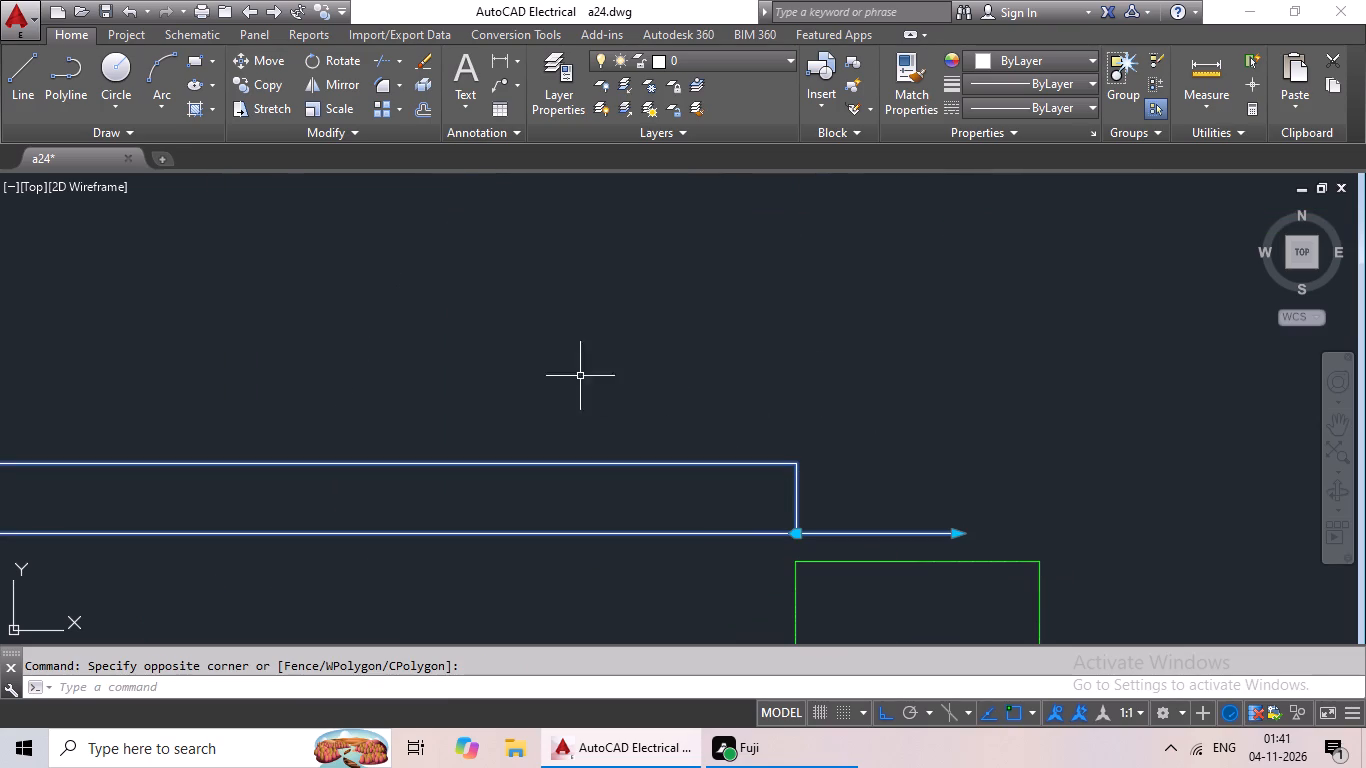
pyautogui.click(285, 105)
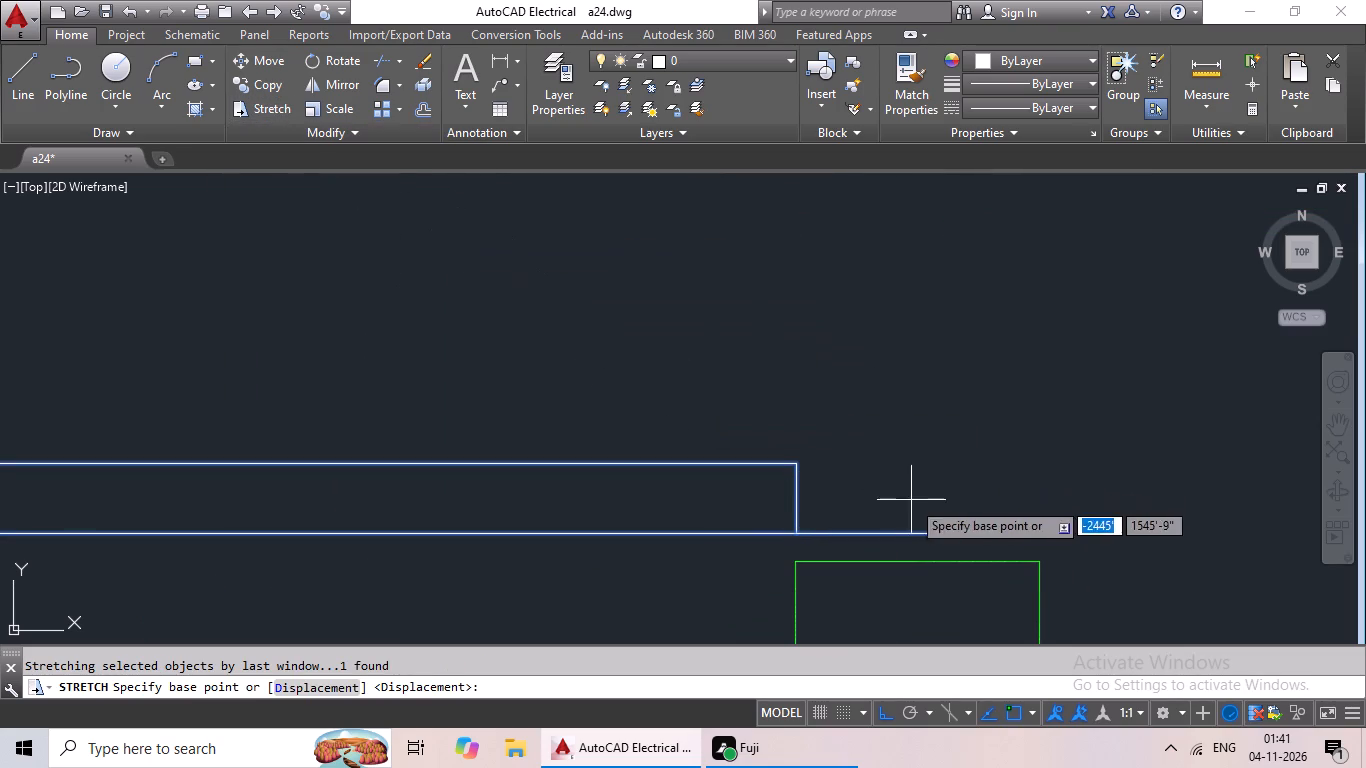
pyautogui.moveTo(957, 533); pyautogui.dragTo(961, 548)
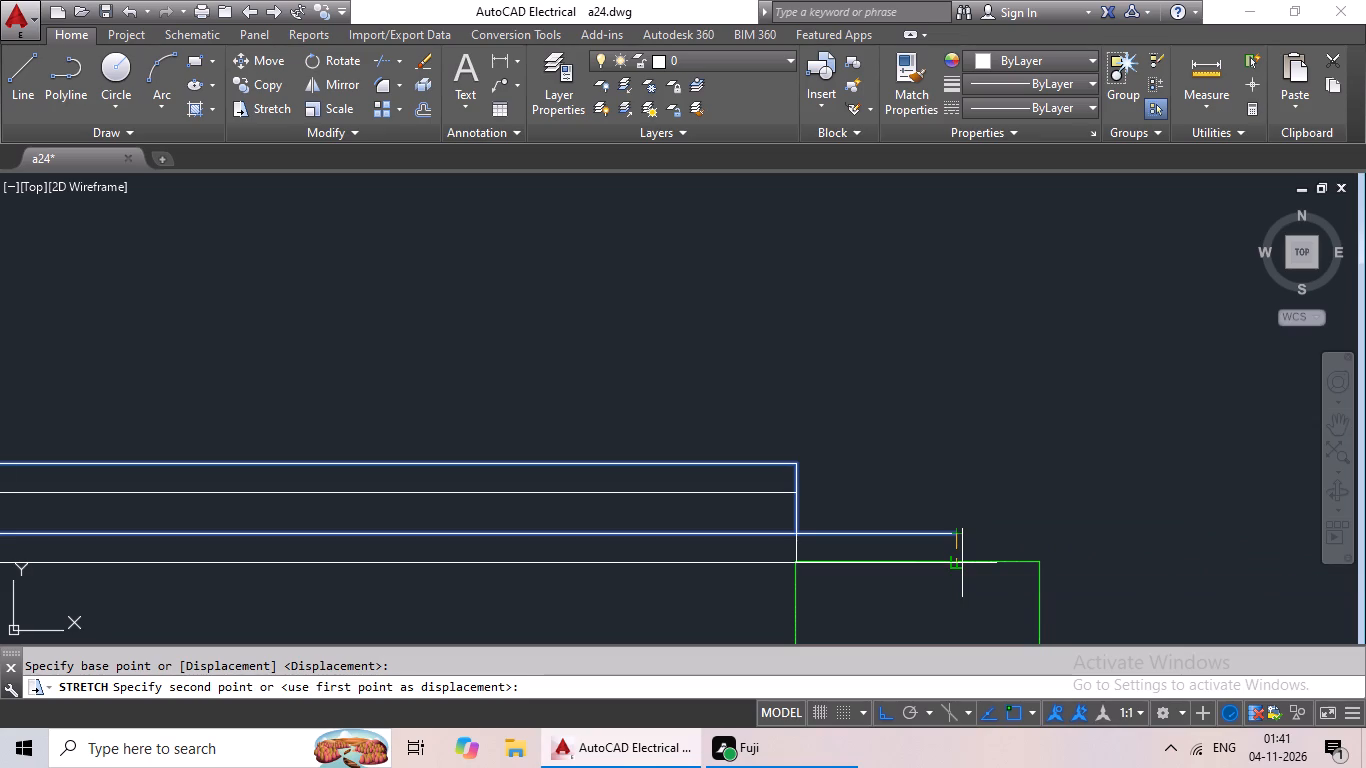
pyautogui.scroll(2, 959, 566)
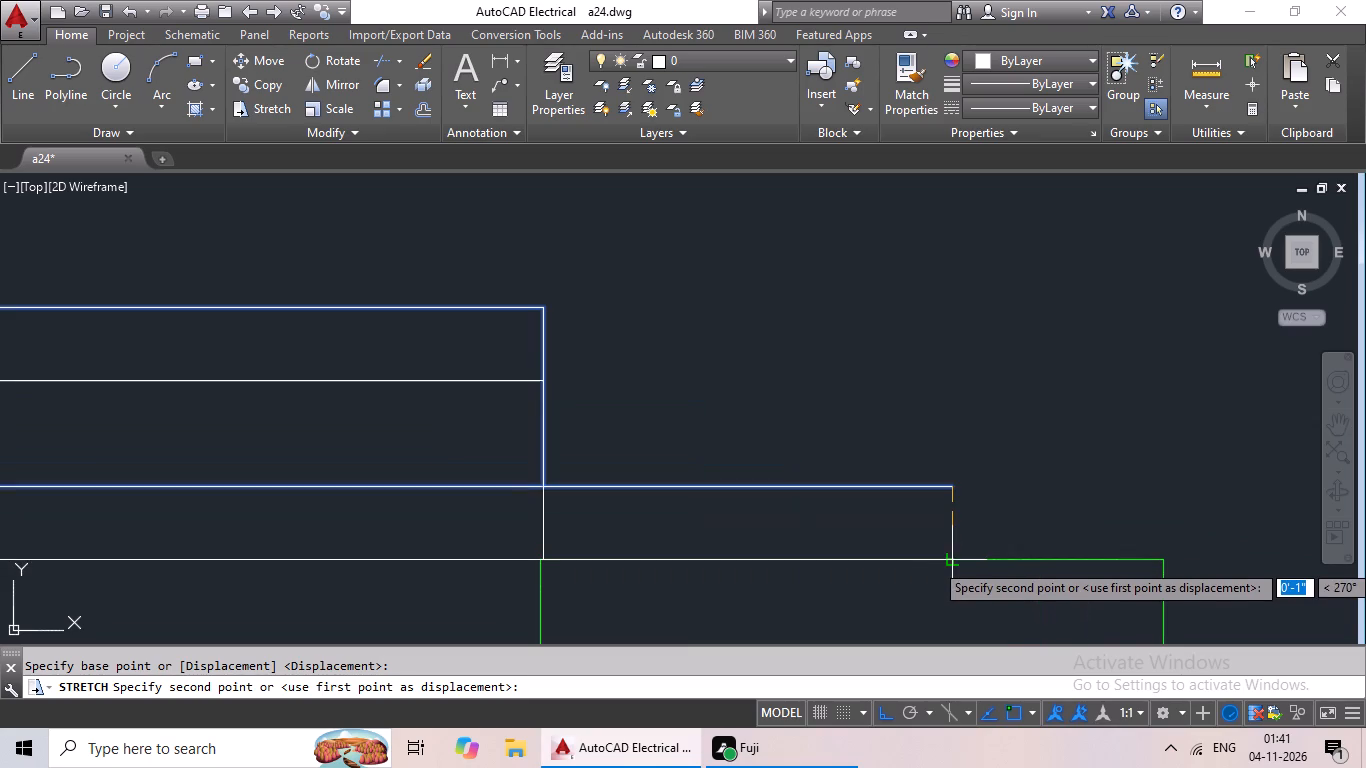
pyautogui.click(957, 559)
# Scale the left-hand kitchen's door from its lower jamb by reference, matching its width to the 3'-0" opening.
pyautogui.scroll(-6, 996, 526)
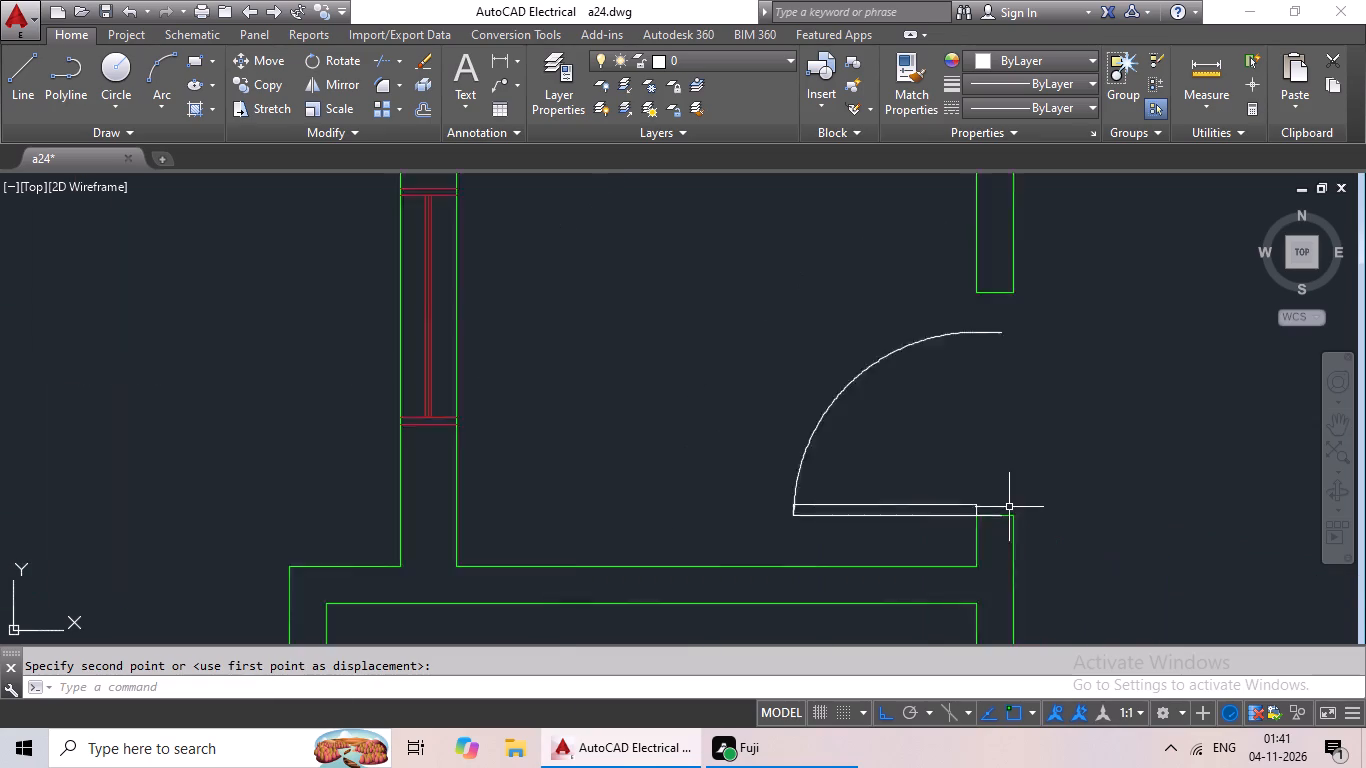
pyautogui.scroll(-1, 1009, 507)
pyautogui.moveTo(1015, 463); pyautogui.dragTo(817, 530)
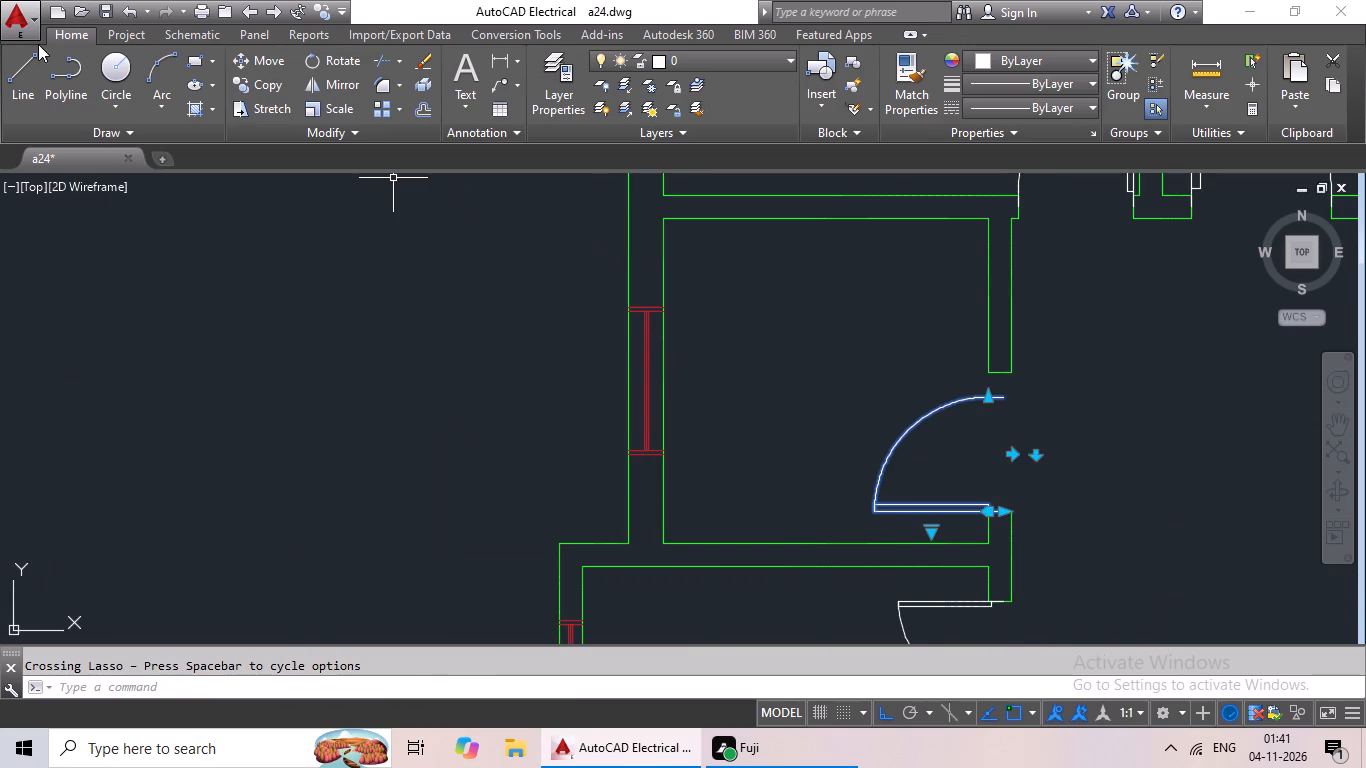
pyautogui.click(326, 102)
pyautogui.scroll(2, 1004, 543)
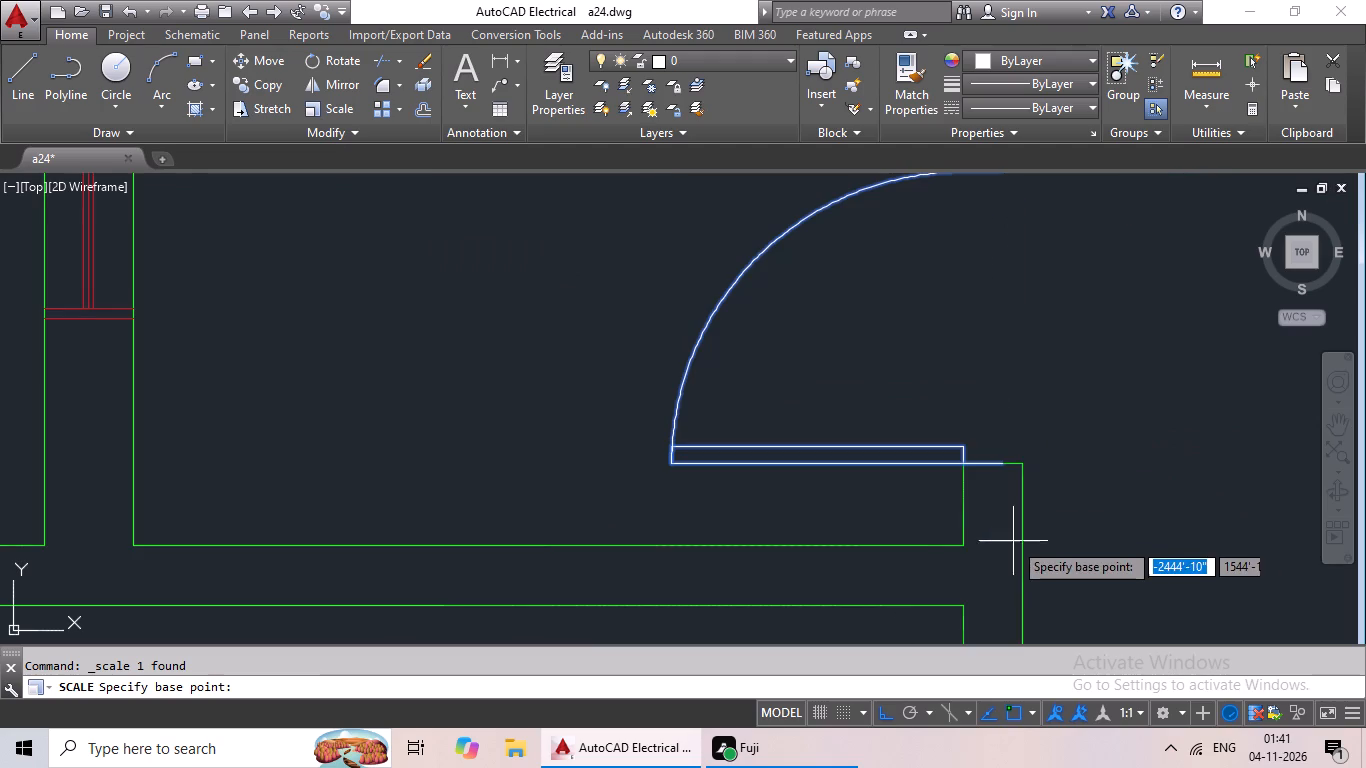
pyautogui.click(999, 465)
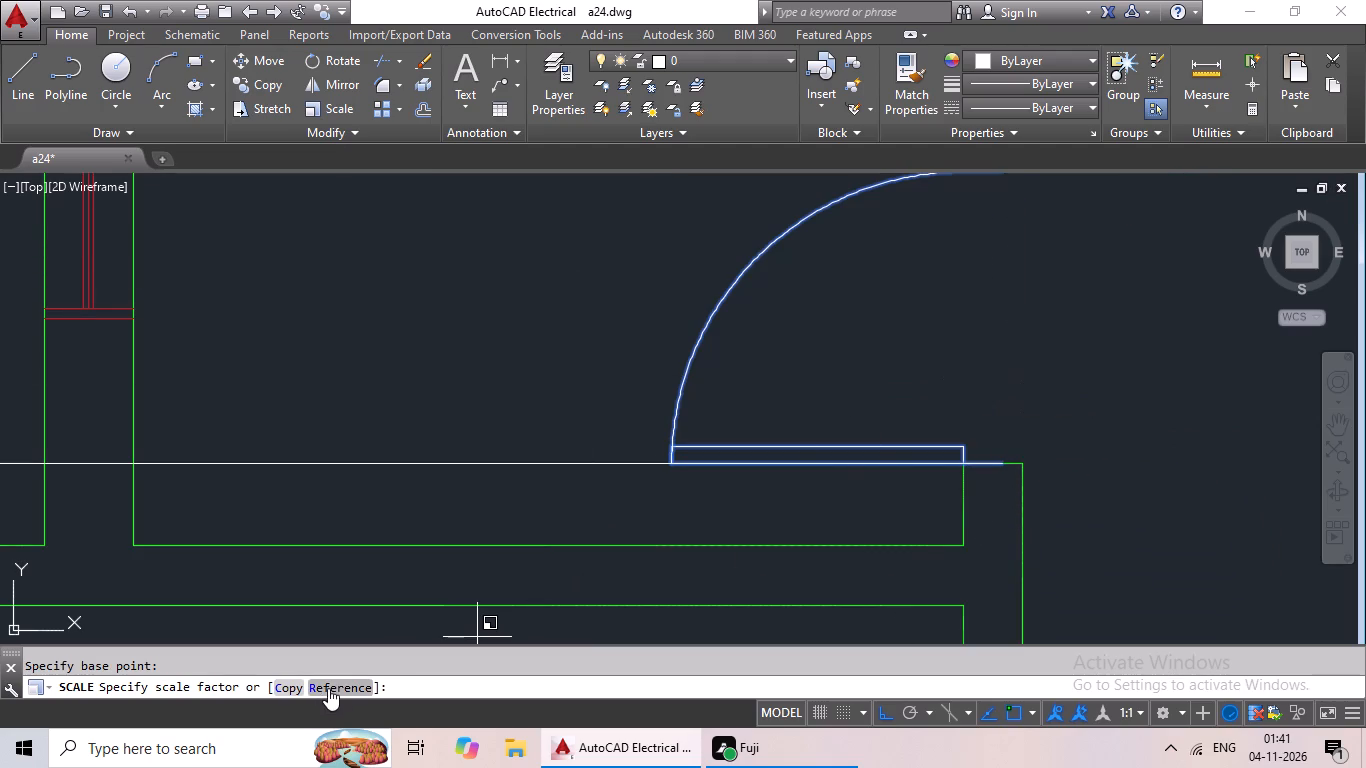
pyautogui.click(328, 688)
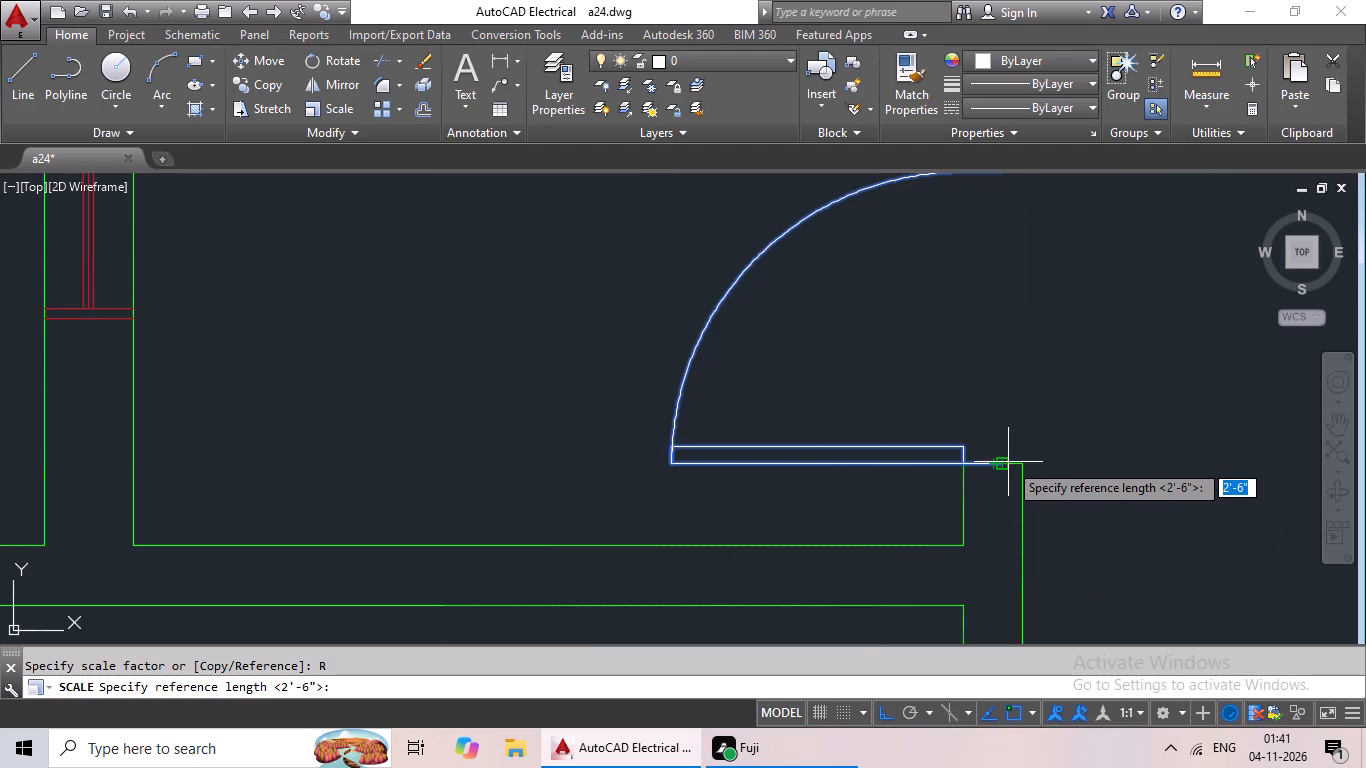
pyautogui.click(1000, 463)
pyautogui.moveTo(1000, 359); pyautogui.dragTo(968, 503, button='middle')
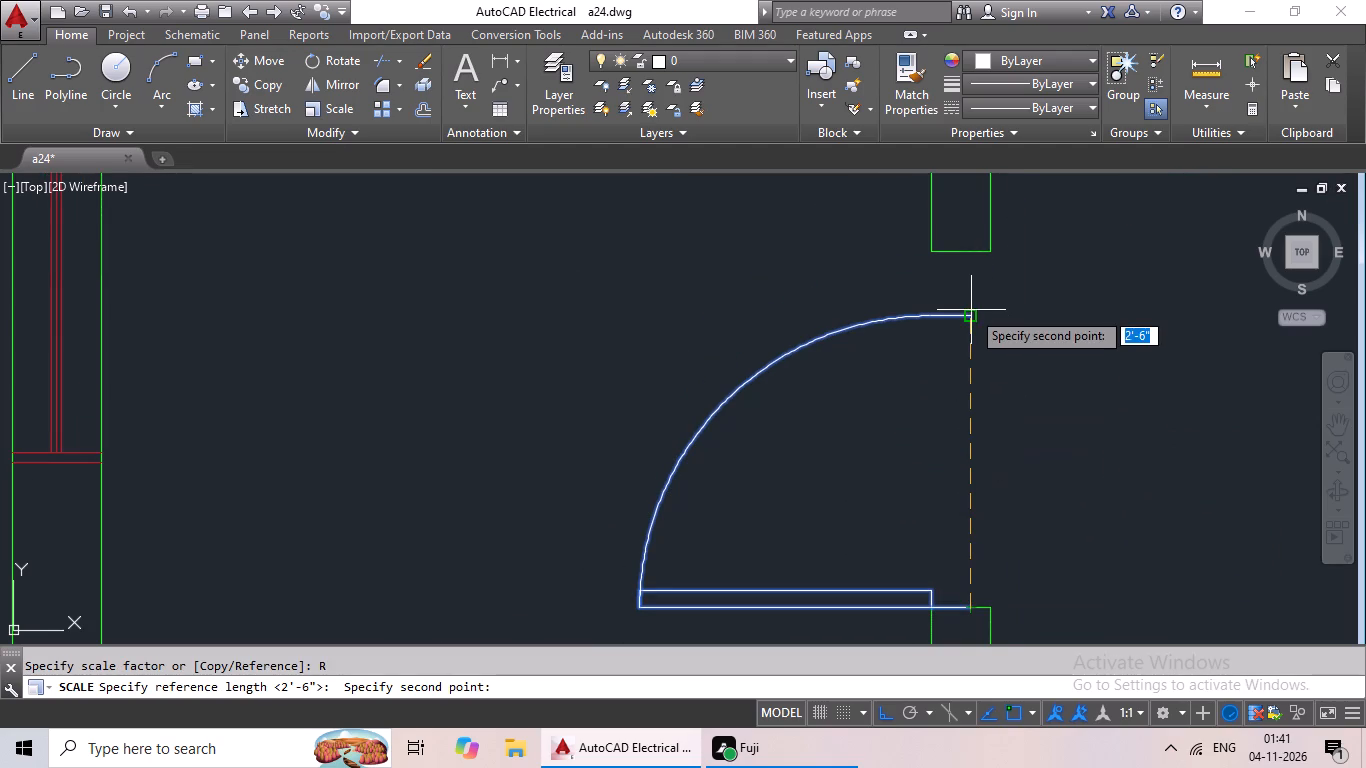
pyautogui.click(971, 319)
pyautogui.click(967, 254)
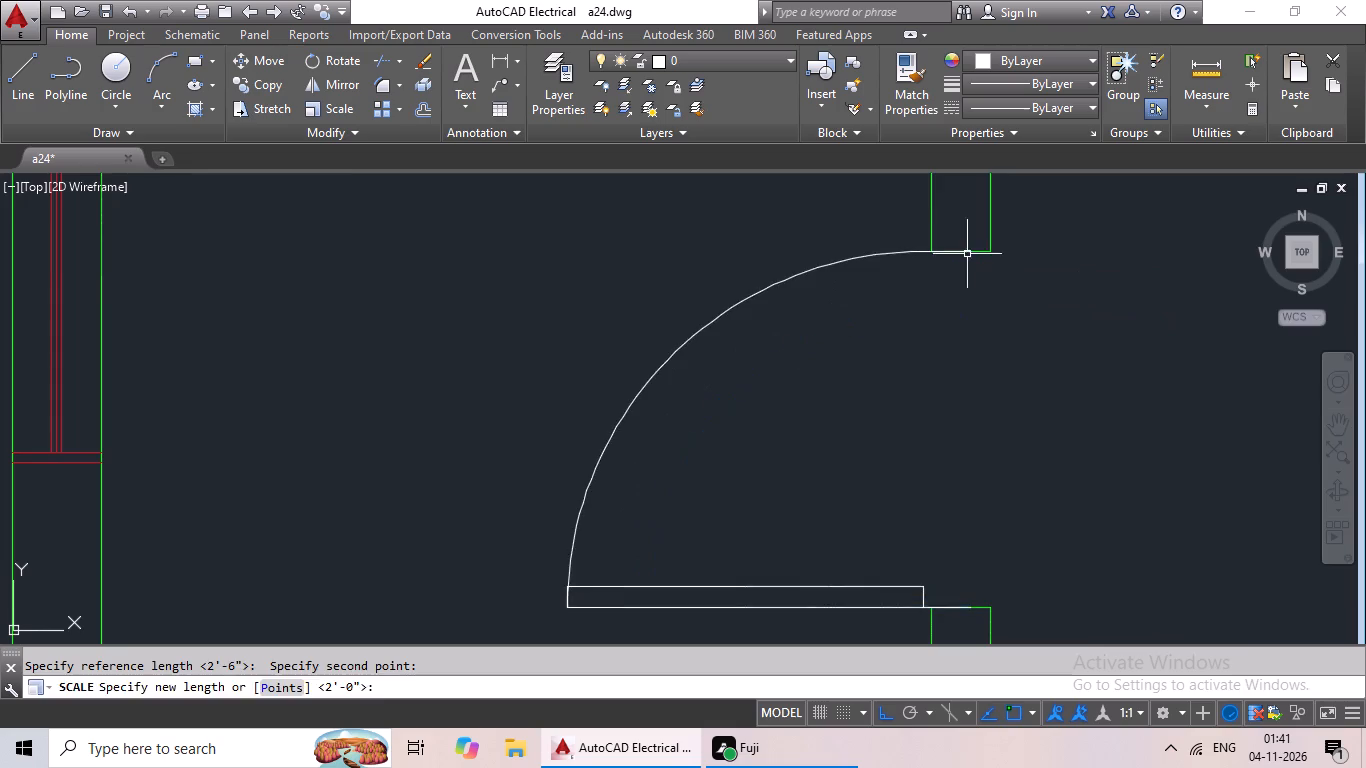
# Copy the left-hand kitchen's door and paste it at the lower jamb of the left-hand entrance doorway above the stairs.
pyautogui.scroll(-7, 1022, 266)
pyautogui.moveTo(1095, 311); pyautogui.dragTo(906, 357, button='middle')
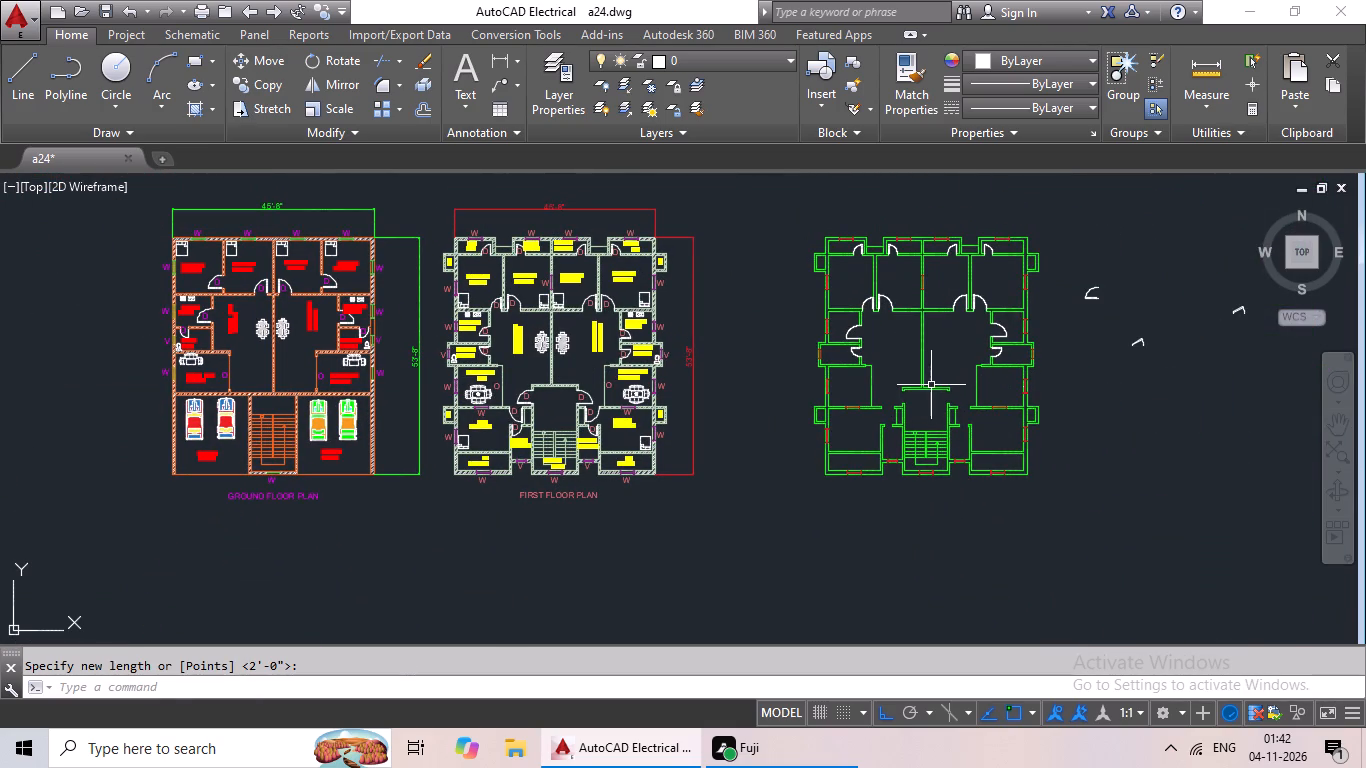
pyautogui.scroll(-1, 928, 385)
pyautogui.scroll(2, 849, 411)
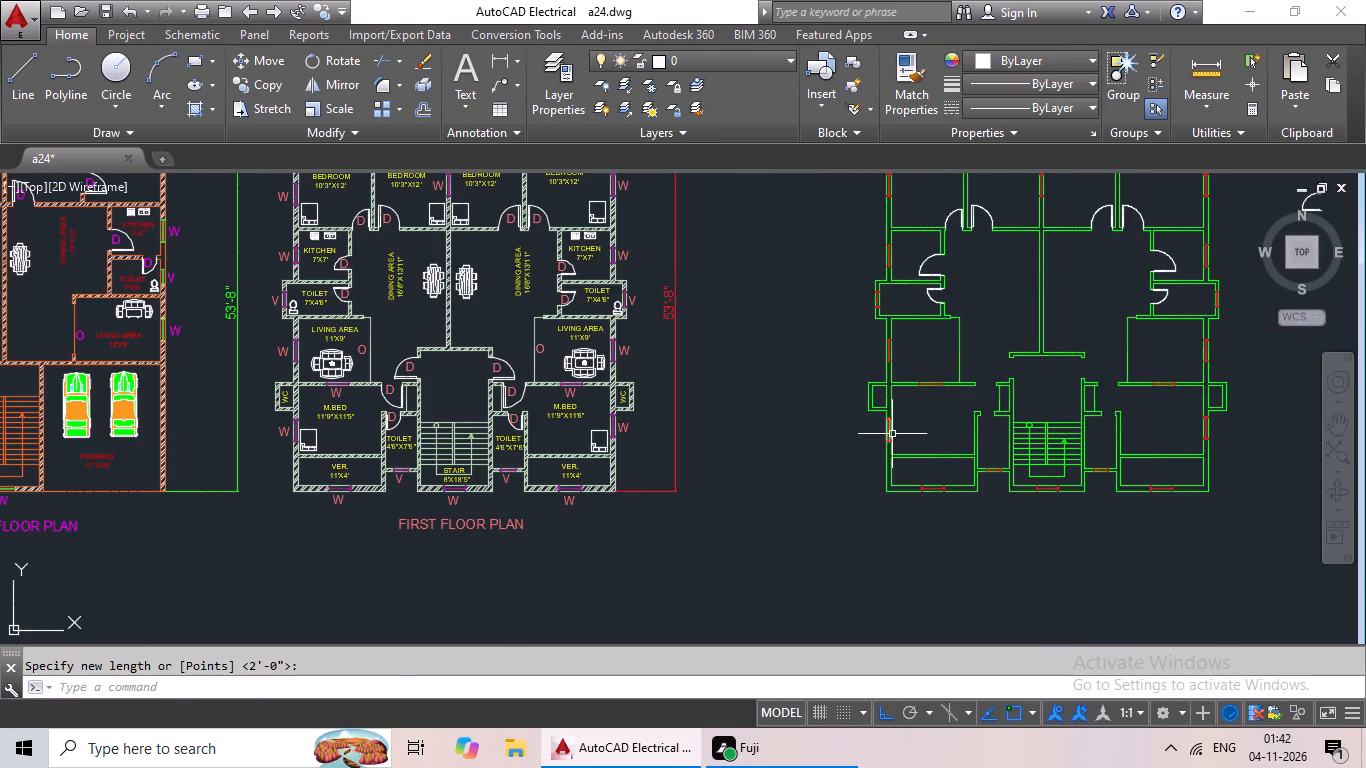
pyautogui.moveTo(816, 475); pyautogui.dragTo(693, 525, button='middle')
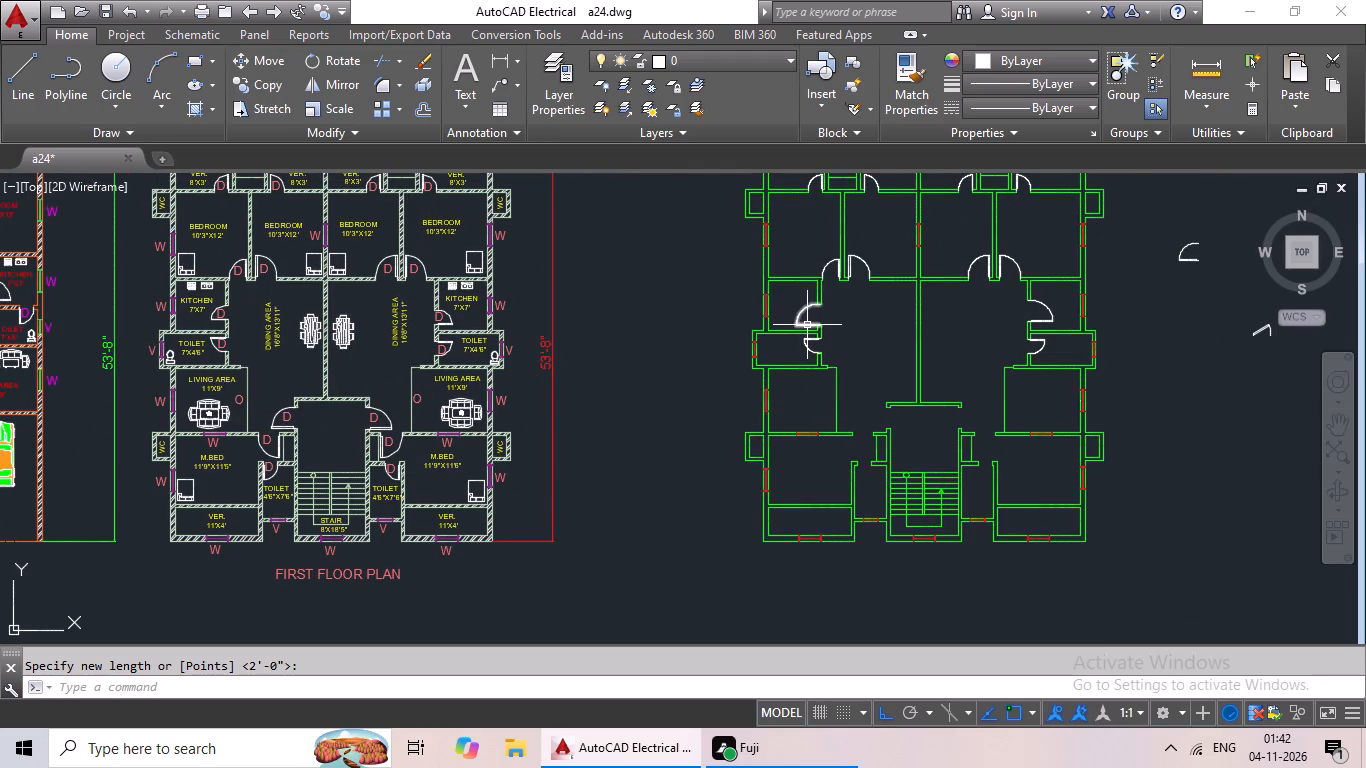
pyautogui.click(799, 323)
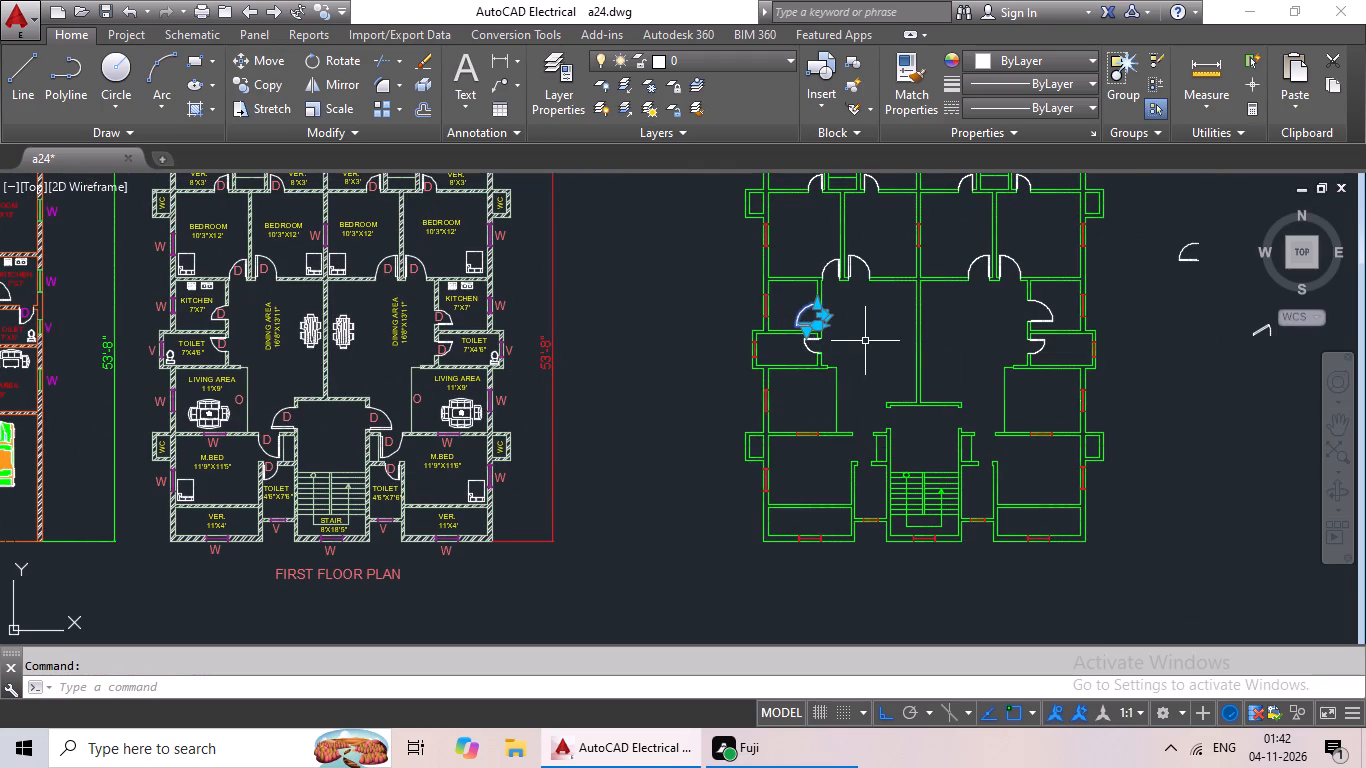
pyautogui.hotkey('ctrl', 'c')
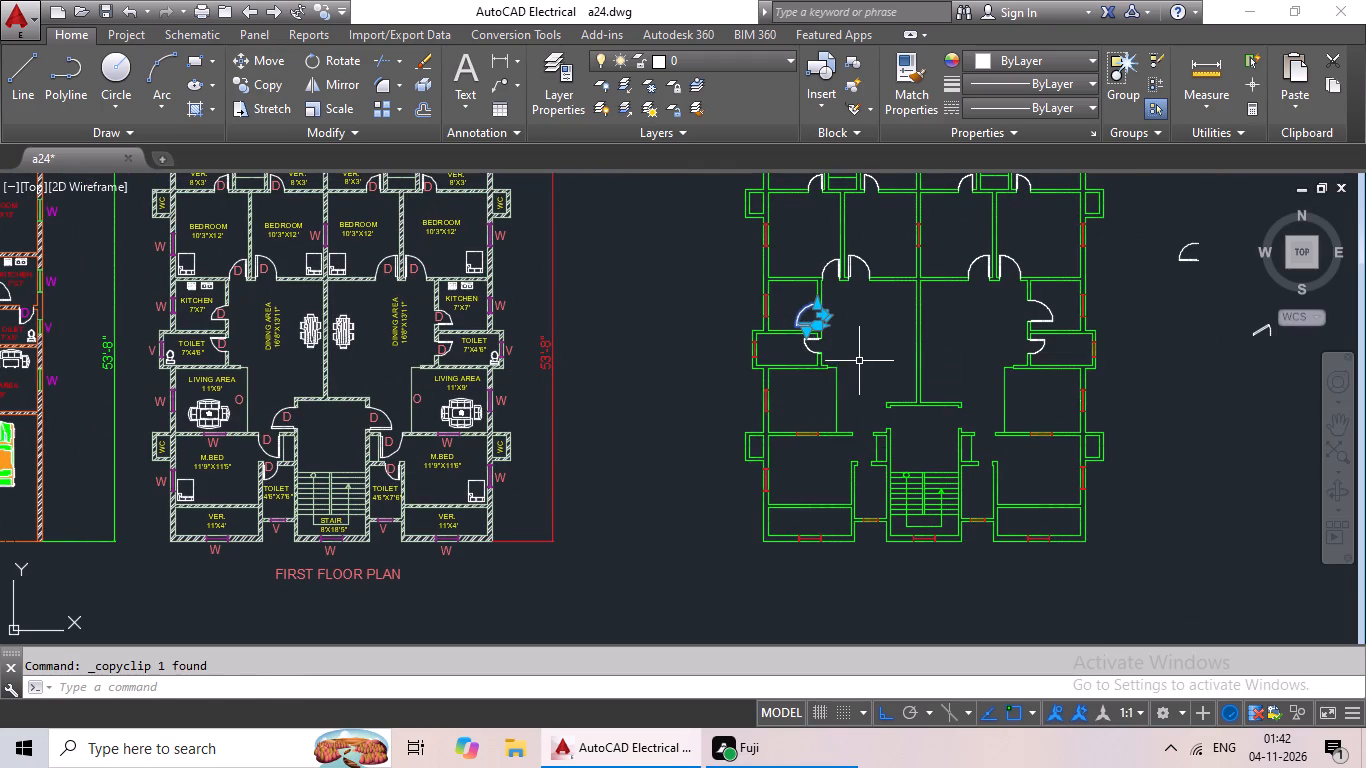
pyautogui.hotkey('ctrl', 'v')
pyautogui.scroll(3, 898, 437)
pyautogui.scroll(3, 779, 417)
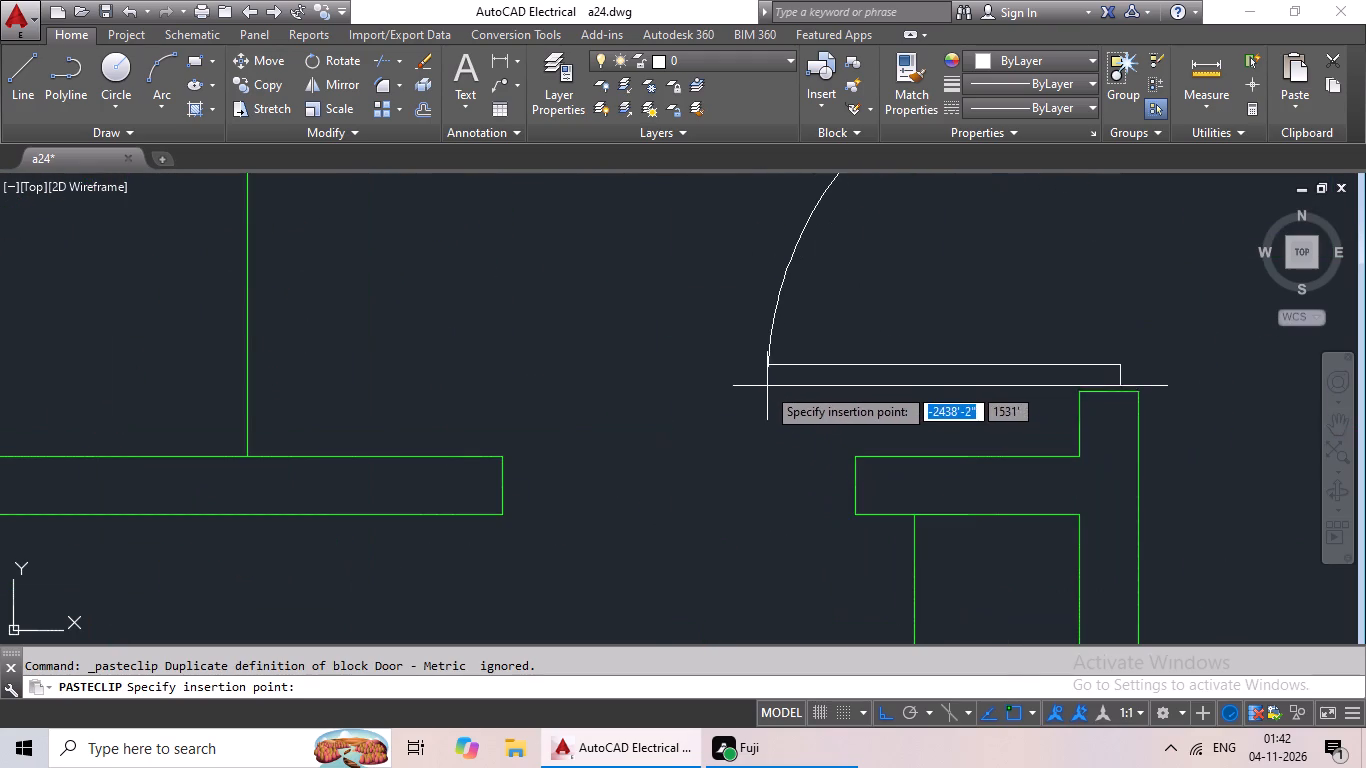
pyautogui.click(709, 392)
# Copy the right-hand kitchen's door and paste it at the lower jamb of the right-hand entrance doorway above the stairs.
pyautogui.scroll(-3, 778, 376)
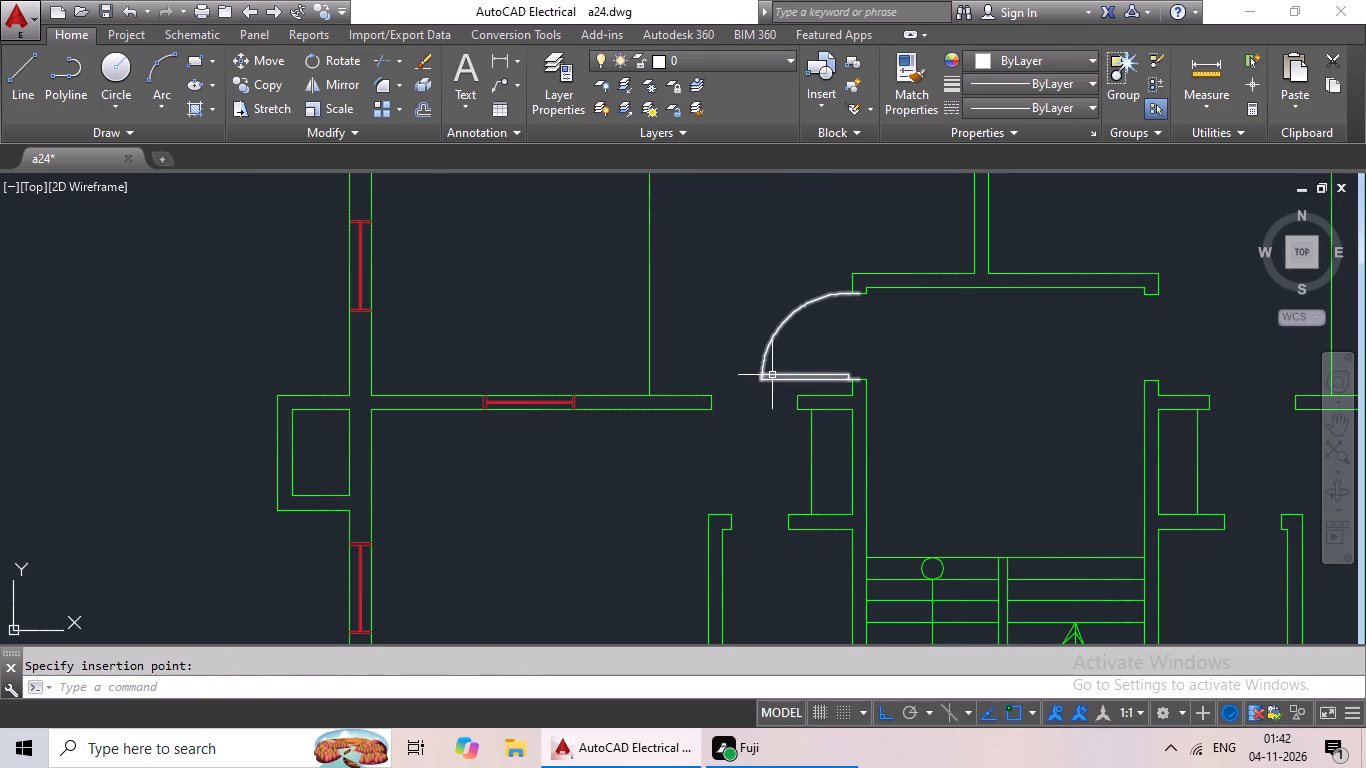
pyautogui.scroll(-3, 910, 331)
pyautogui.moveTo(927, 327); pyautogui.dragTo(796, 385, button='middle')
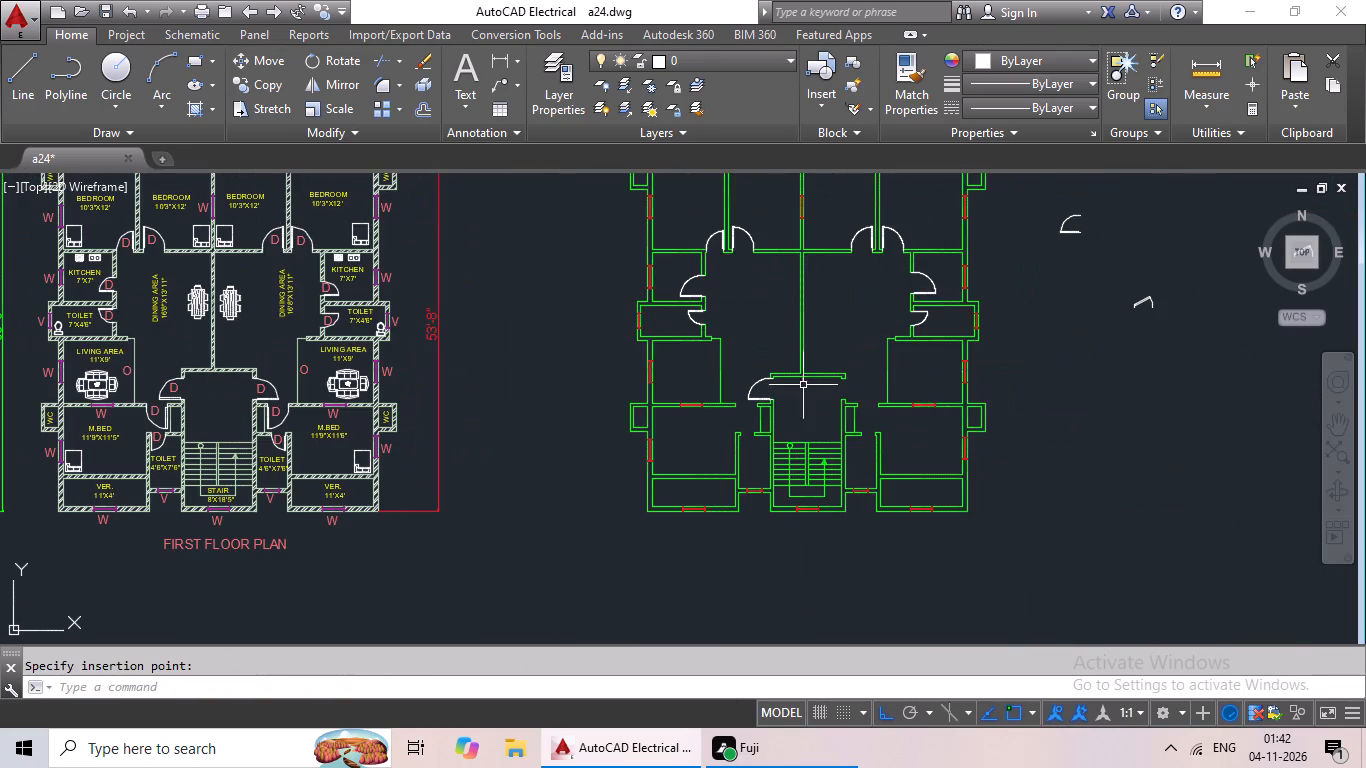
pyautogui.click(930, 290)
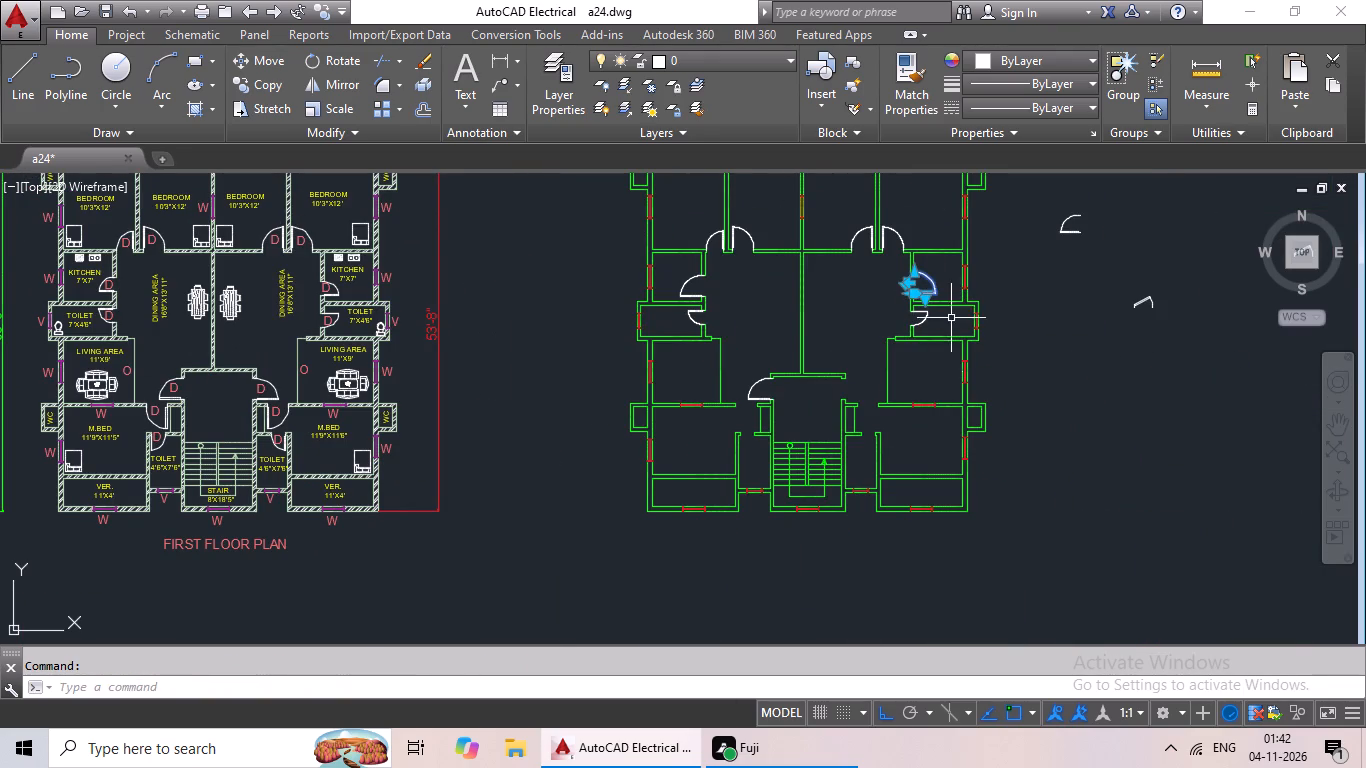
pyautogui.hotkey('ctrl', 'c')
pyautogui.hotkey('ctrl', 'v')
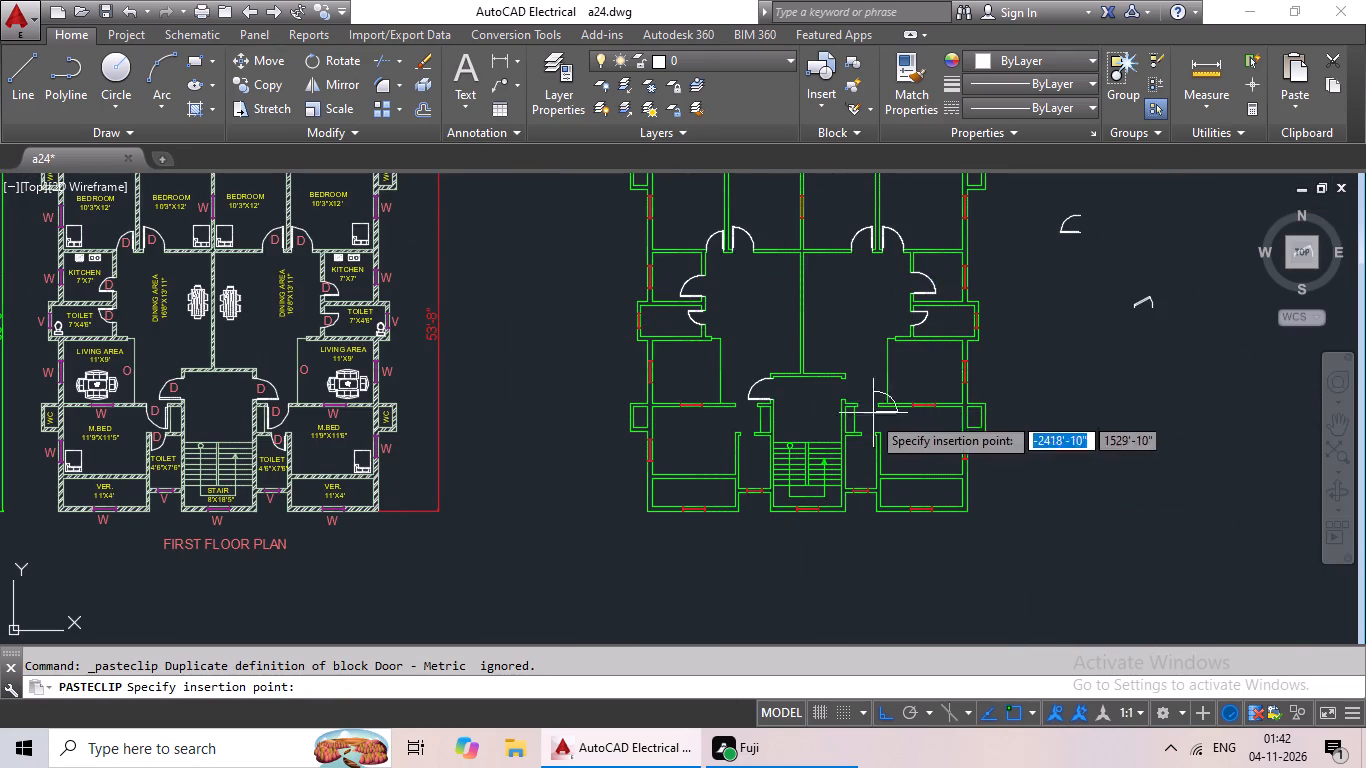
pyautogui.scroll(4, 857, 405)
pyautogui.scroll(3, 769, 362)
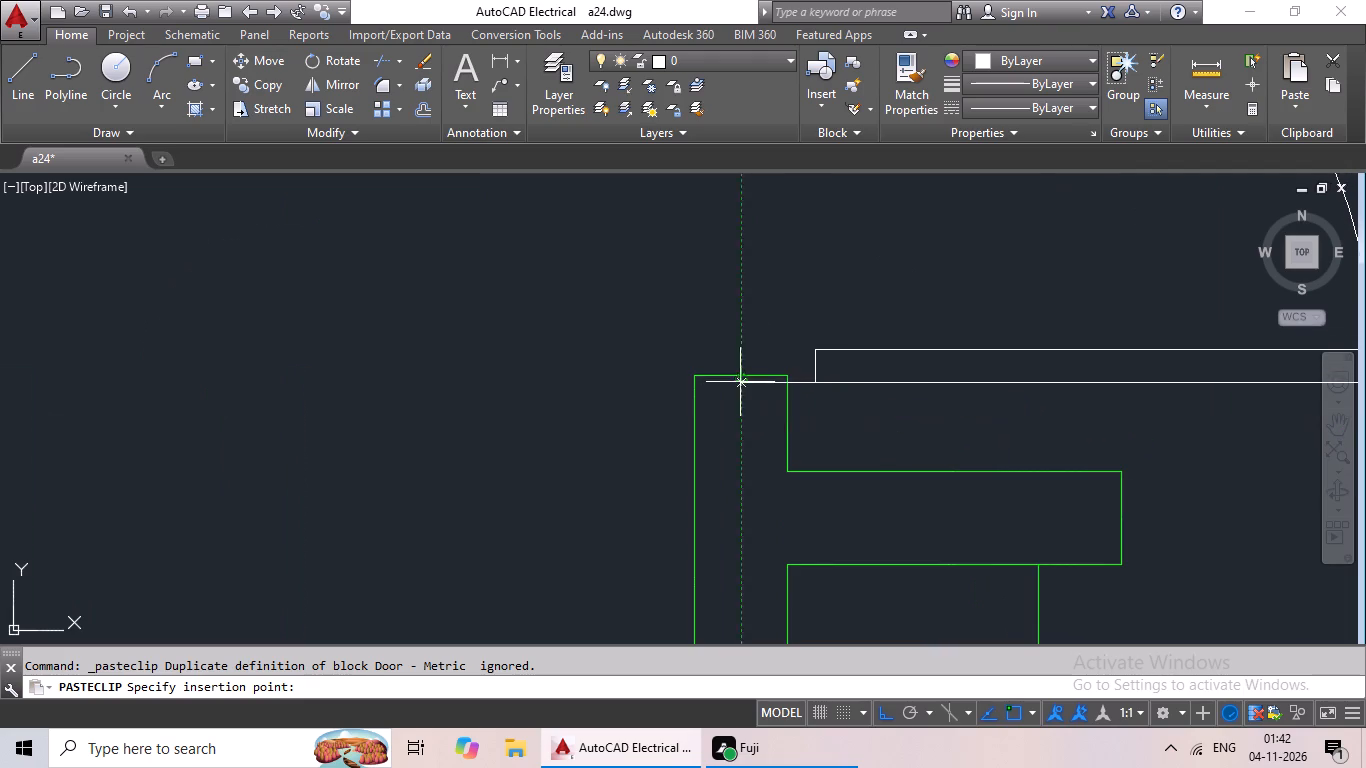
pyautogui.click(744, 373)
# Rotate the nearest spare door outside the plan by 90° about its hinge-side end.
pyautogui.scroll(-4, 792, 358)
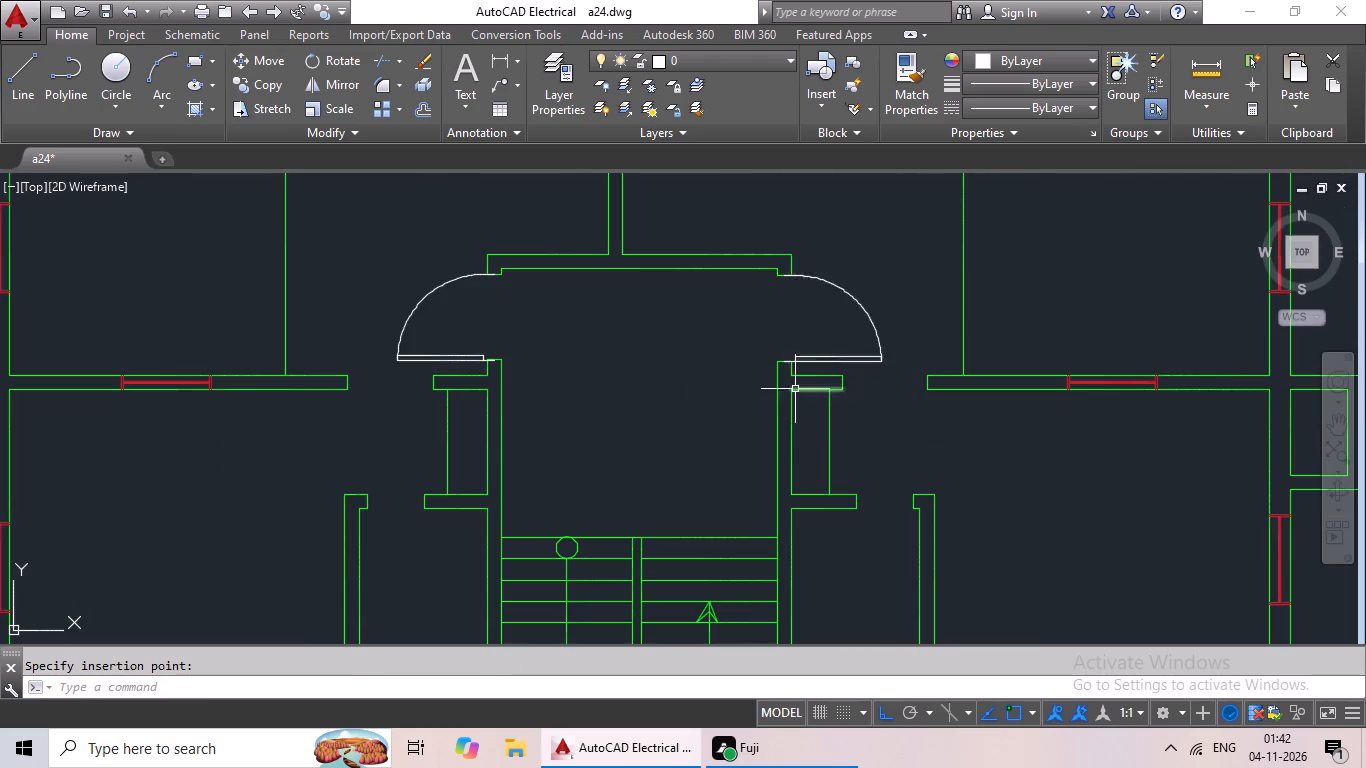
pyautogui.scroll(-2, 795, 389)
pyautogui.moveTo(794, 391); pyautogui.dragTo(913, 332, button='middle')
pyautogui.scroll(-1, 967, 315)
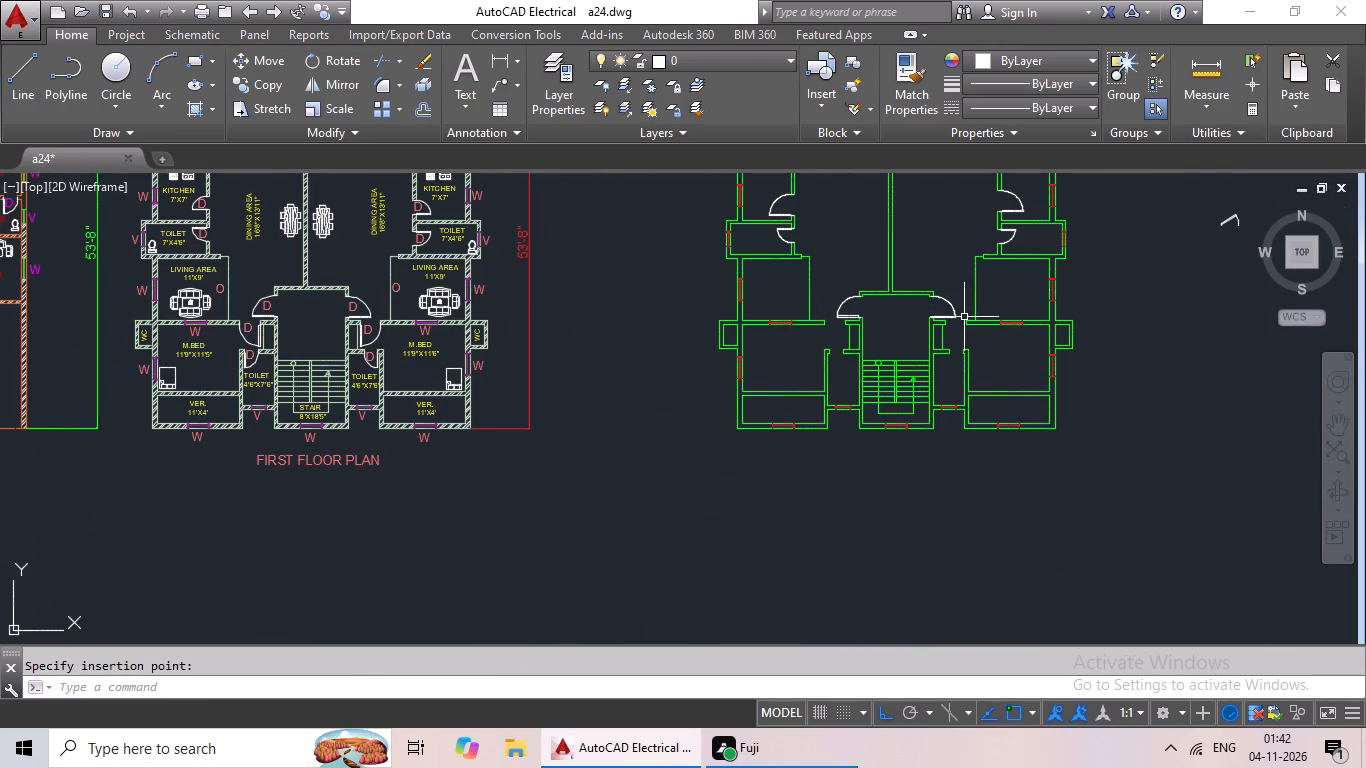
pyautogui.moveTo(945, 295); pyautogui.dragTo(880, 407, button='middle')
pyautogui.moveTo(904, 316); pyautogui.dragTo(868, 418, button='middle')
pyautogui.moveTo(901, 363); pyautogui.dragTo(919, 314, button='middle')
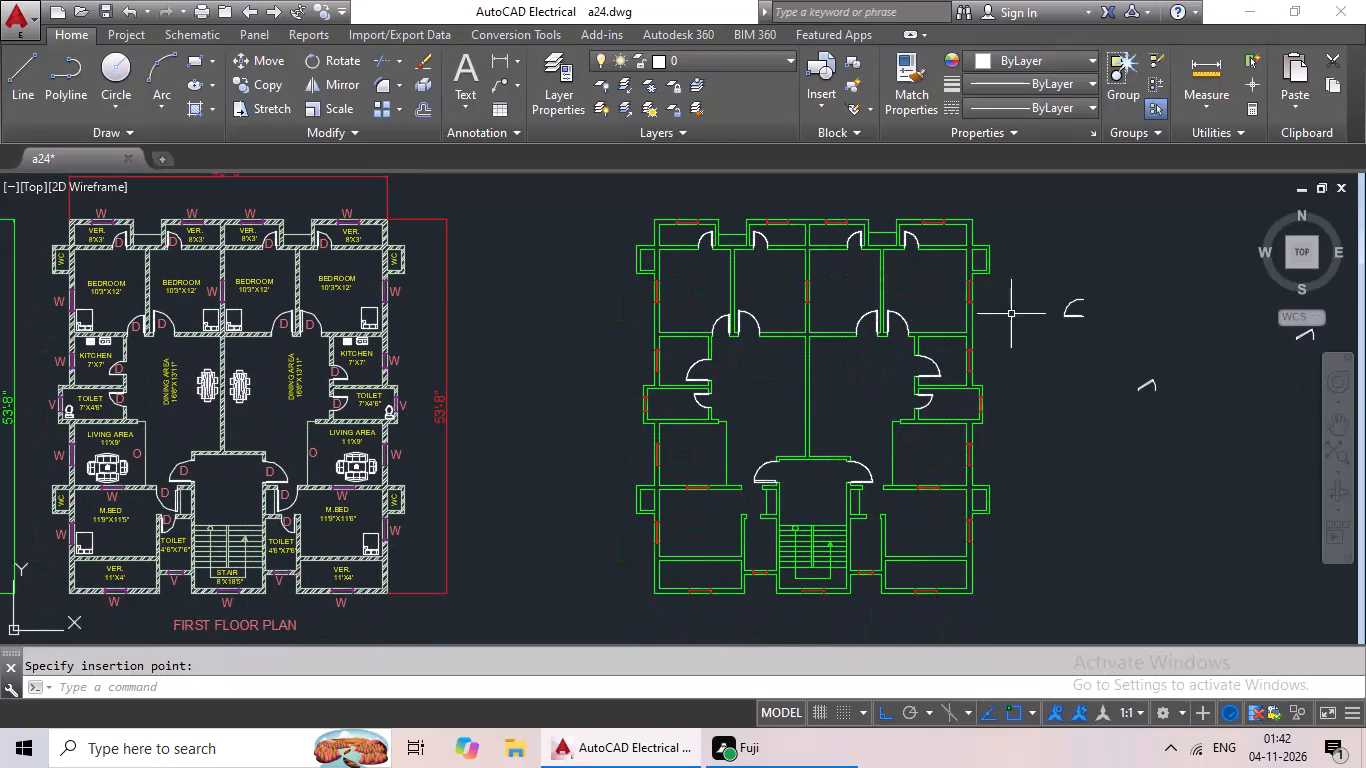
pyautogui.moveTo(1044, 318); pyautogui.dragTo(943, 345, button='middle')
pyautogui.moveTo(1011, 361); pyautogui.dragTo(829, 364, button='middle')
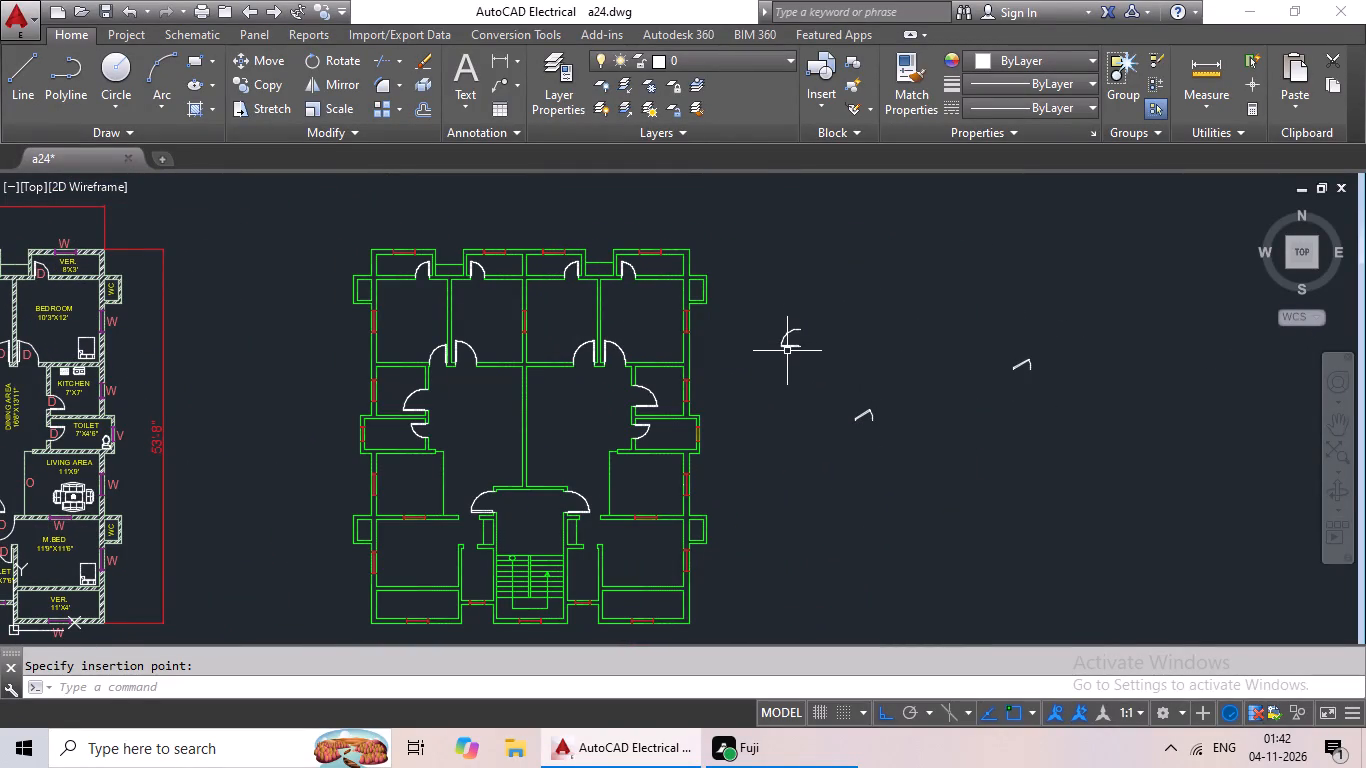
pyautogui.click(788, 348)
pyautogui.click(348, 58)
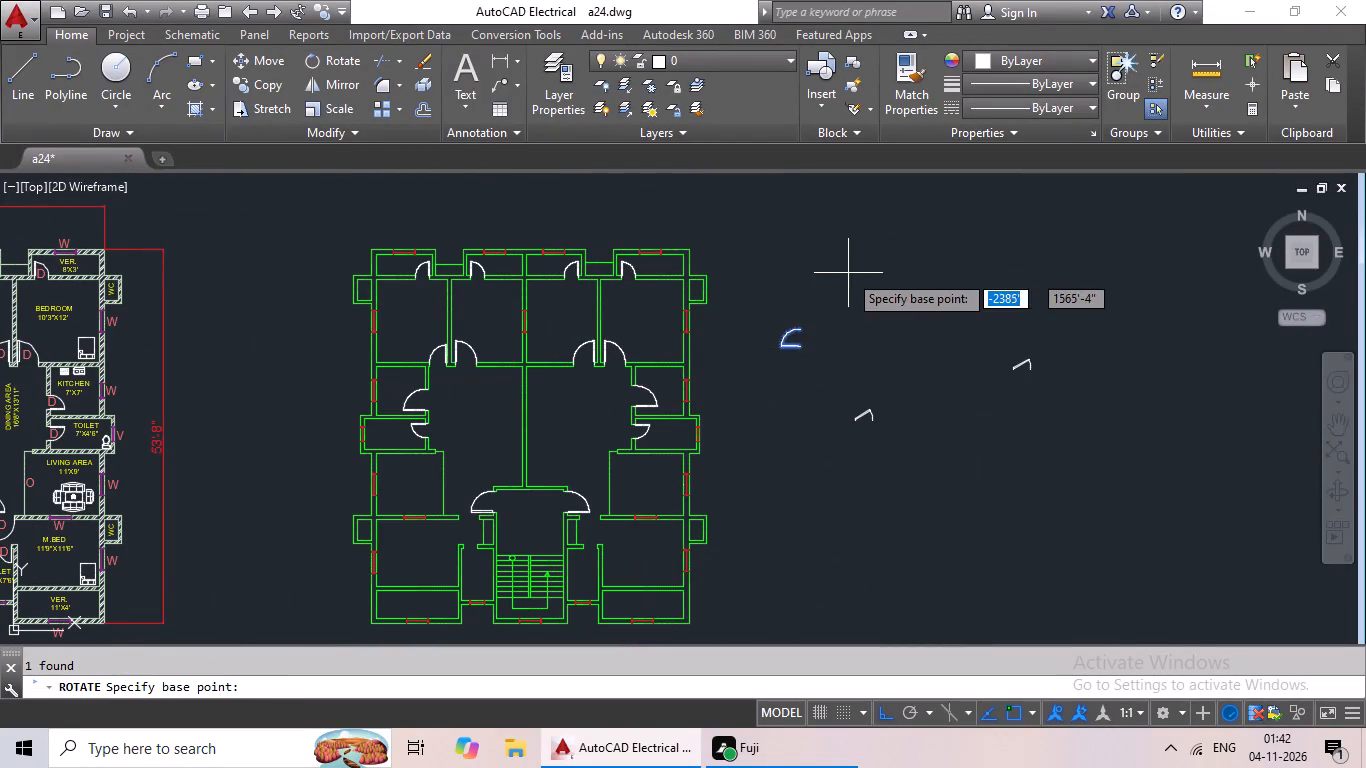
pyautogui.click(801, 346)
pyautogui.click(833, 295)
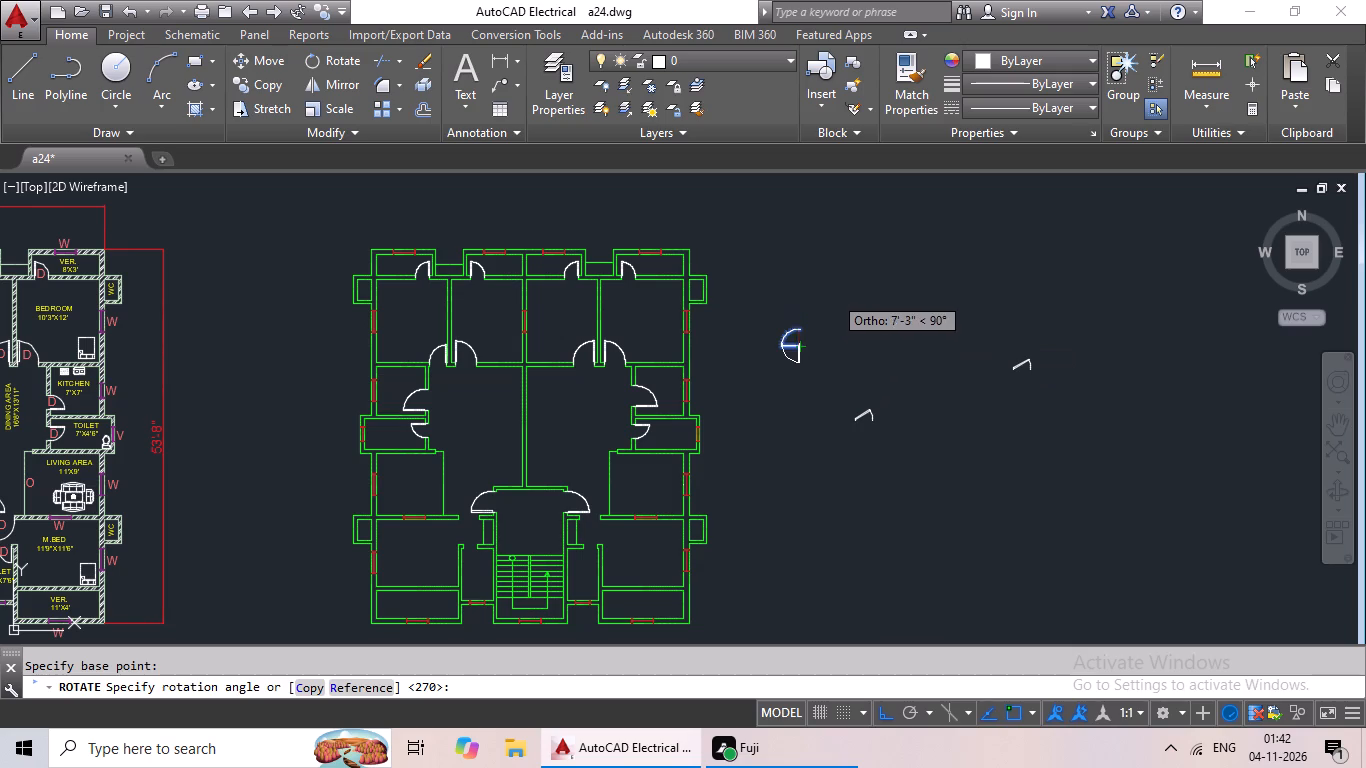
# Copy the rotated spare door and paste it with its arc end on the left jamb of the left-hand master bedroom's doorway.
pyautogui.moveTo(776, 321); pyautogui.dragTo(836, 393)
pyautogui.scroll(-1, 862, 381)
pyautogui.moveTo(870, 322); pyautogui.dragTo(813, 363)
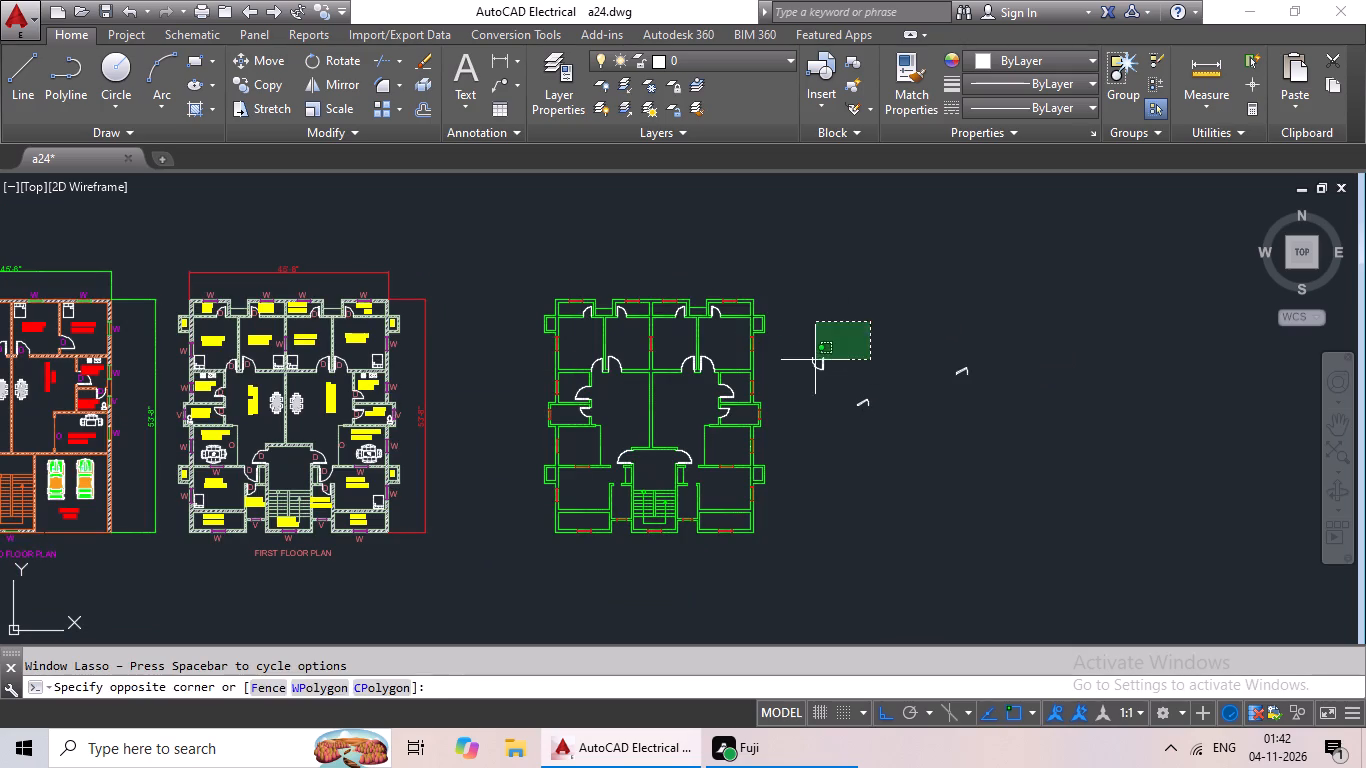
pyautogui.moveTo(813, 363); pyautogui.dragTo(805, 378)
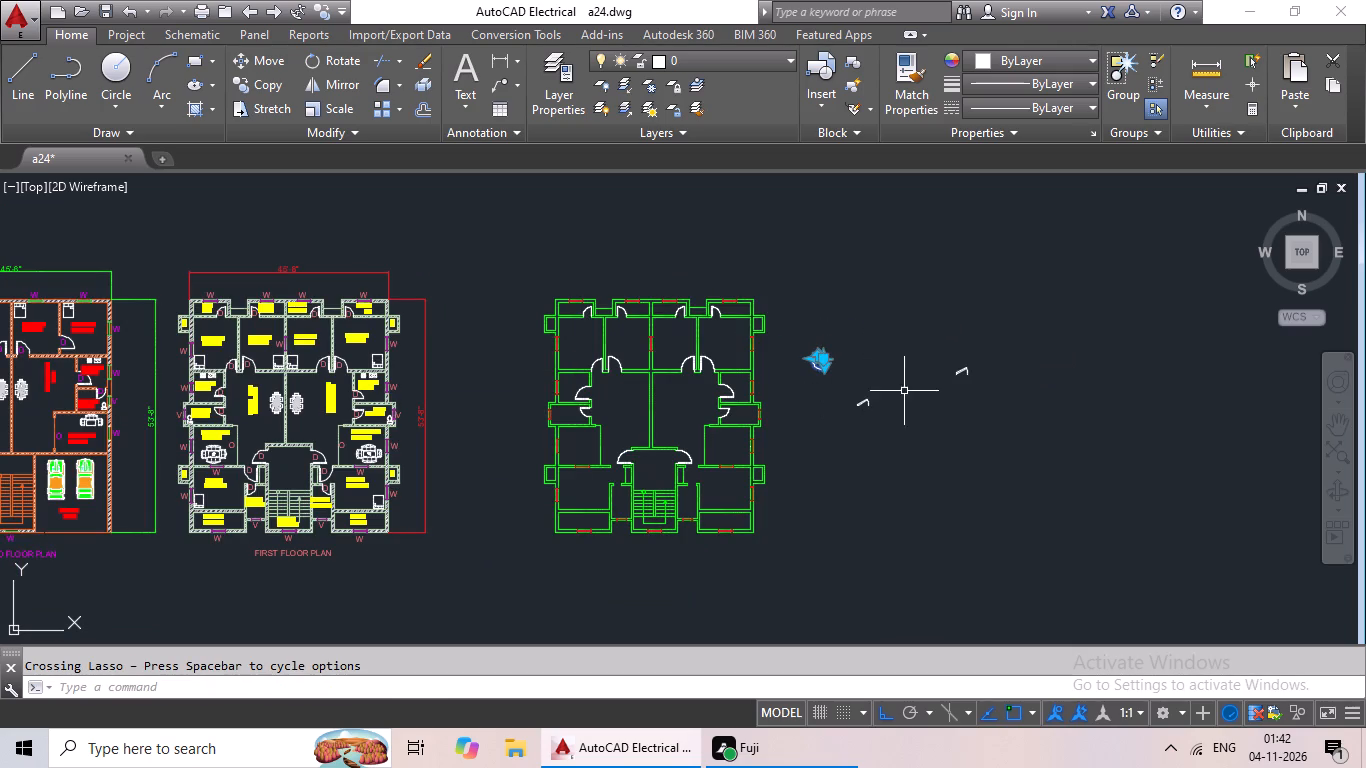
pyautogui.hotkey('ctrl', 'c')
pyautogui.hotkey('ctrl', 'v')
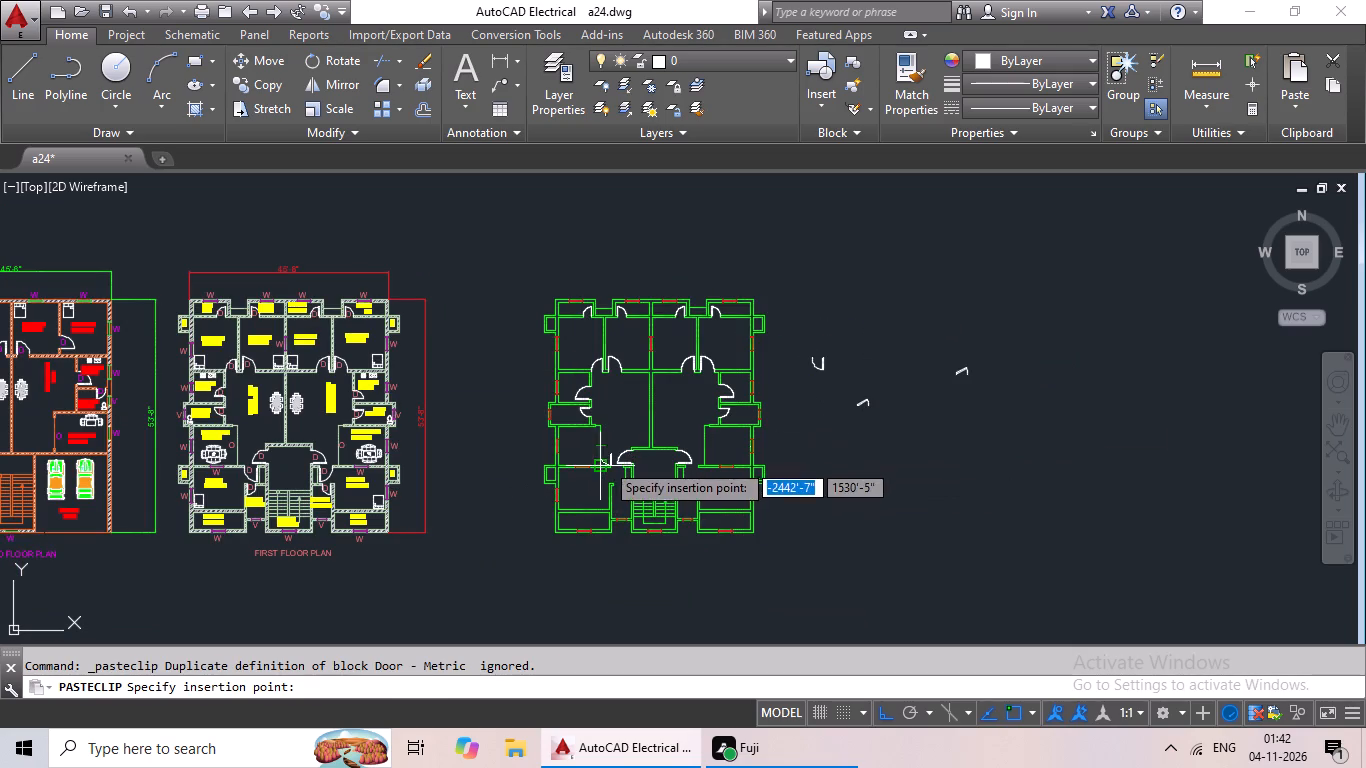
pyautogui.scroll(6, 607, 467)
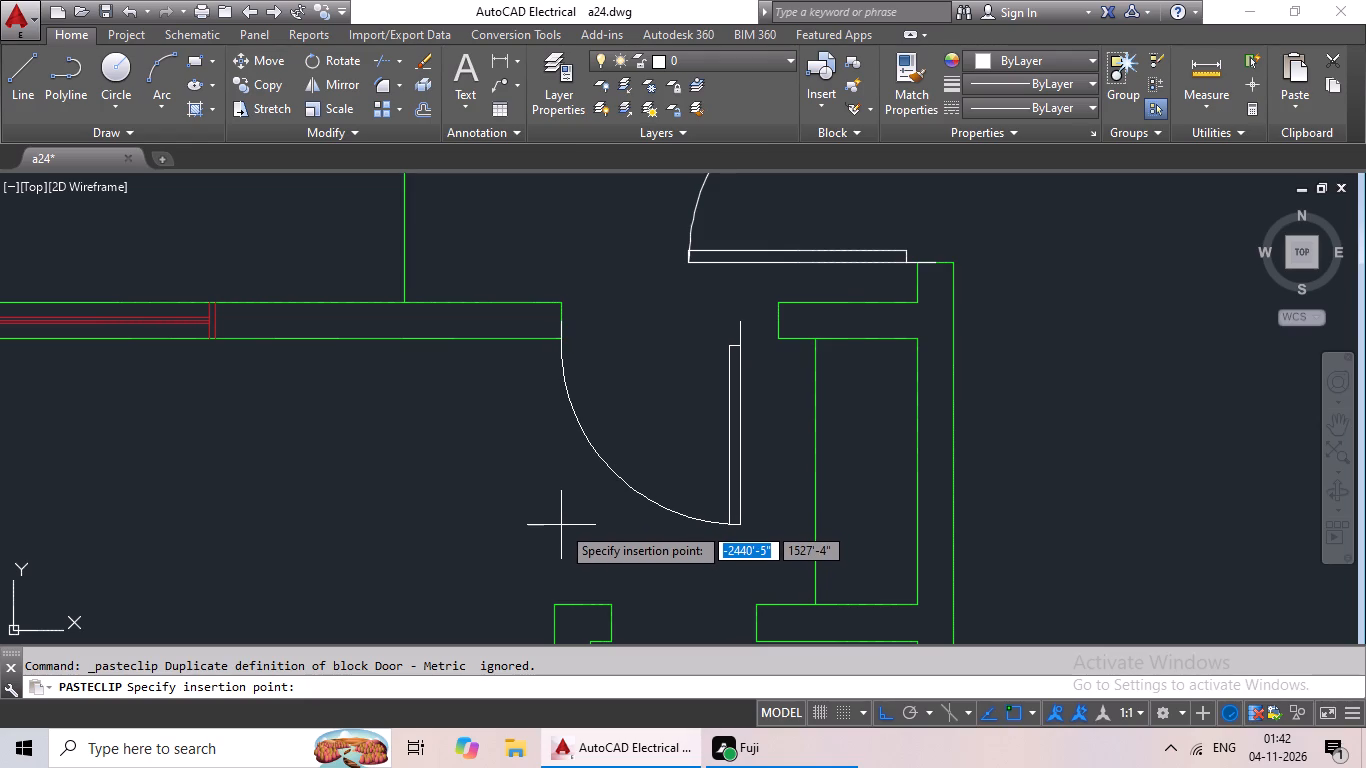
pyautogui.click(561, 525)
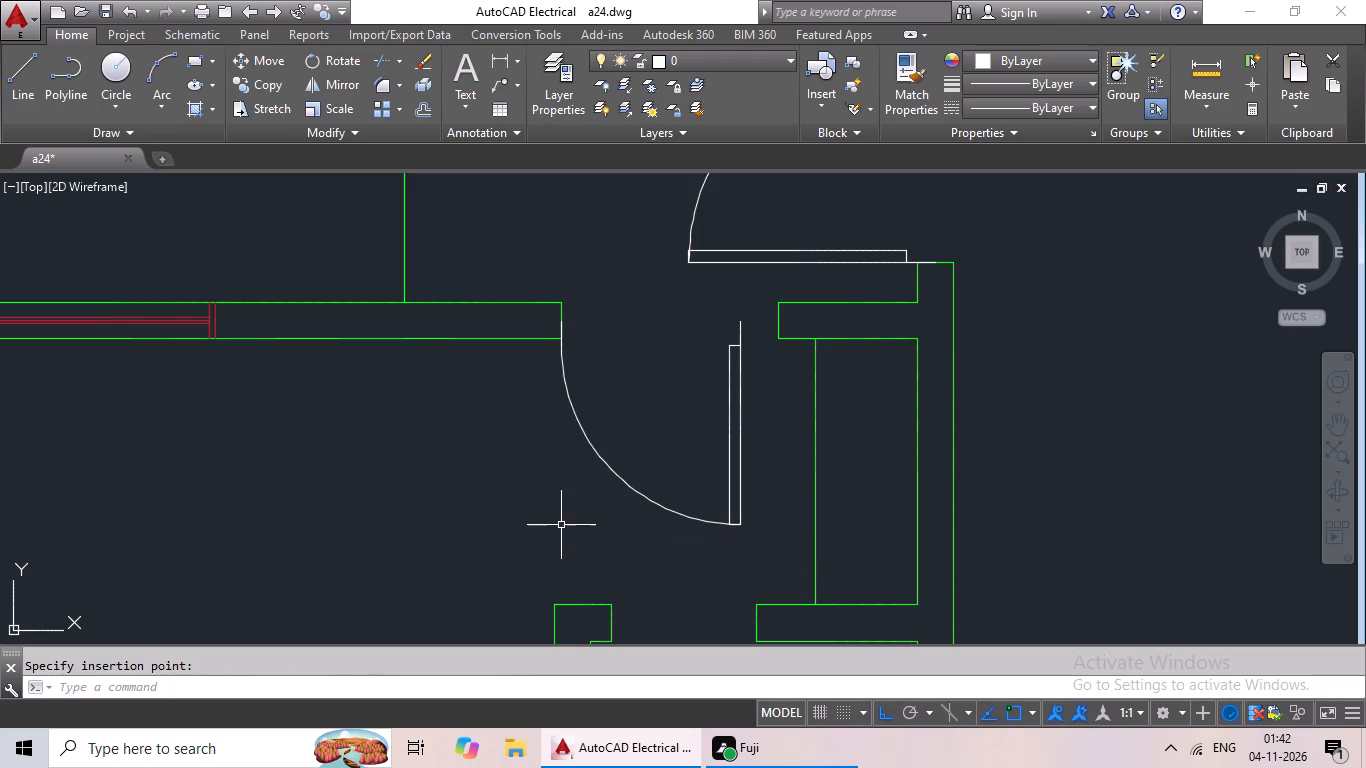
# Scale the left-hand master bedroom's door from its left jamb by reference, matching its width to the opening.
pyautogui.moveTo(779, 420); pyautogui.dragTo(646, 487)
pyautogui.click(646, 487)
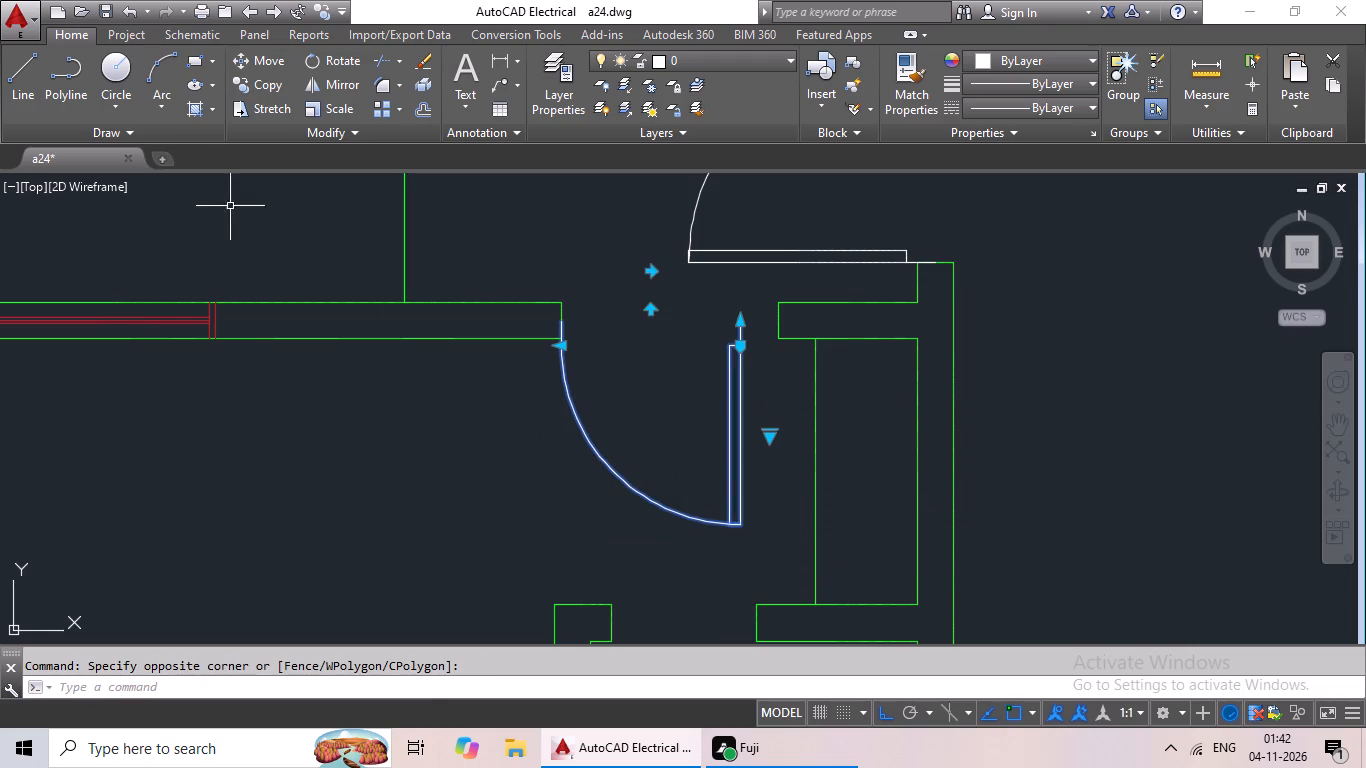
pyautogui.click(333, 102)
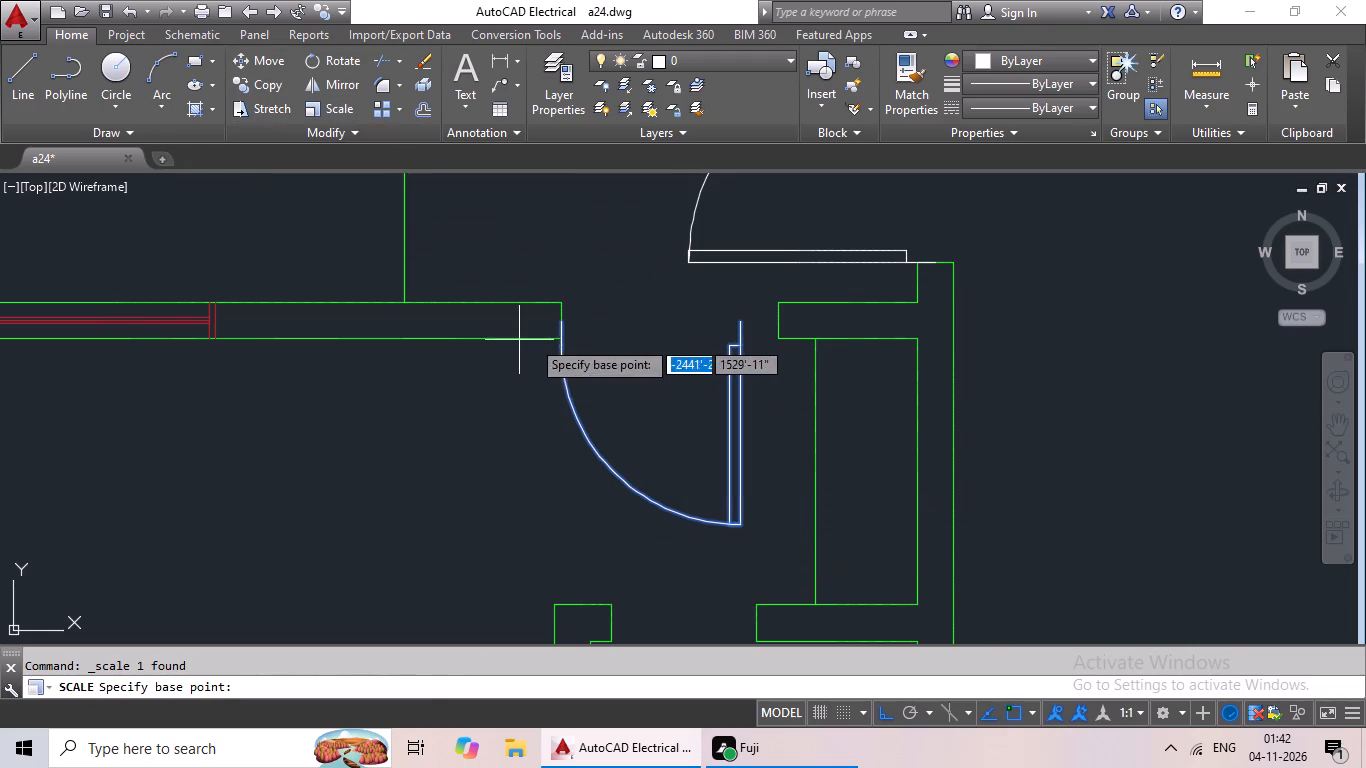
pyautogui.scroll(3, 576, 330)
pyautogui.click(499, 306)
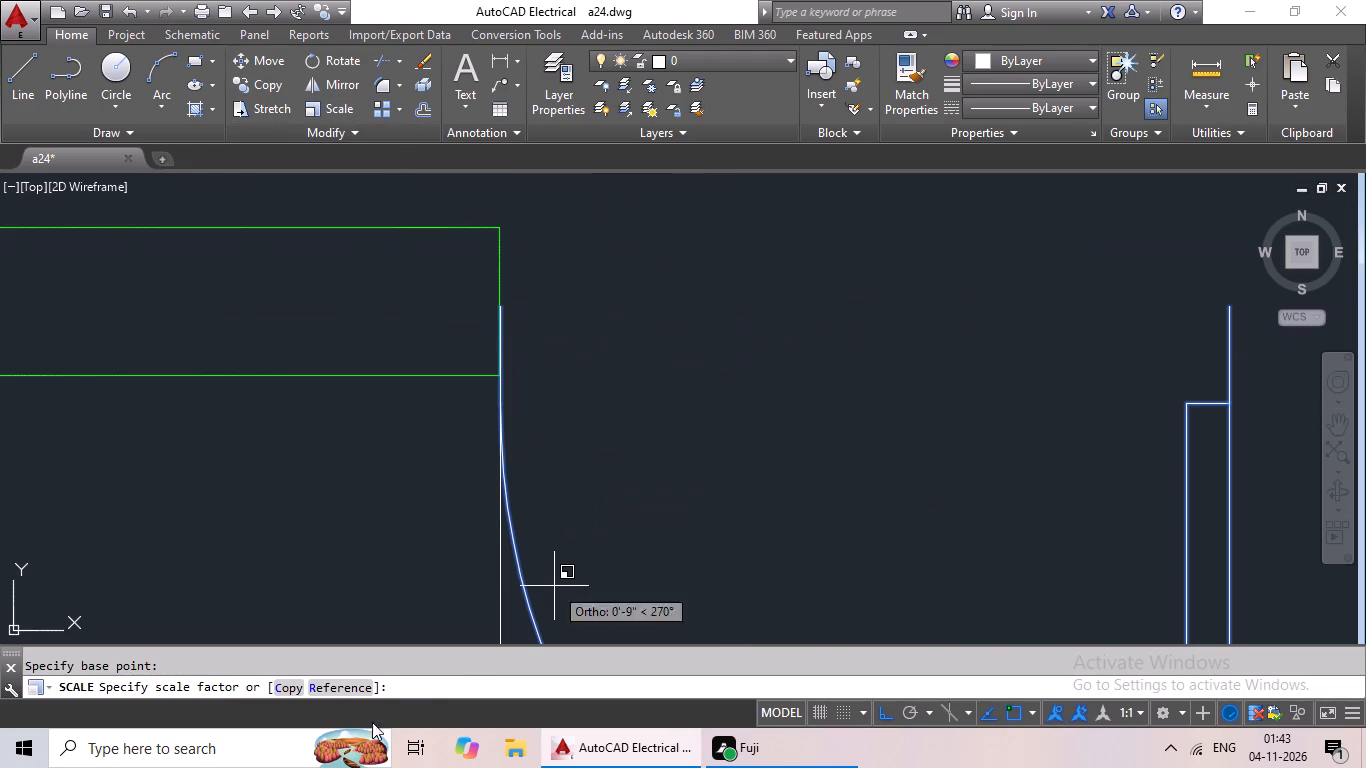
pyautogui.click(336, 680)
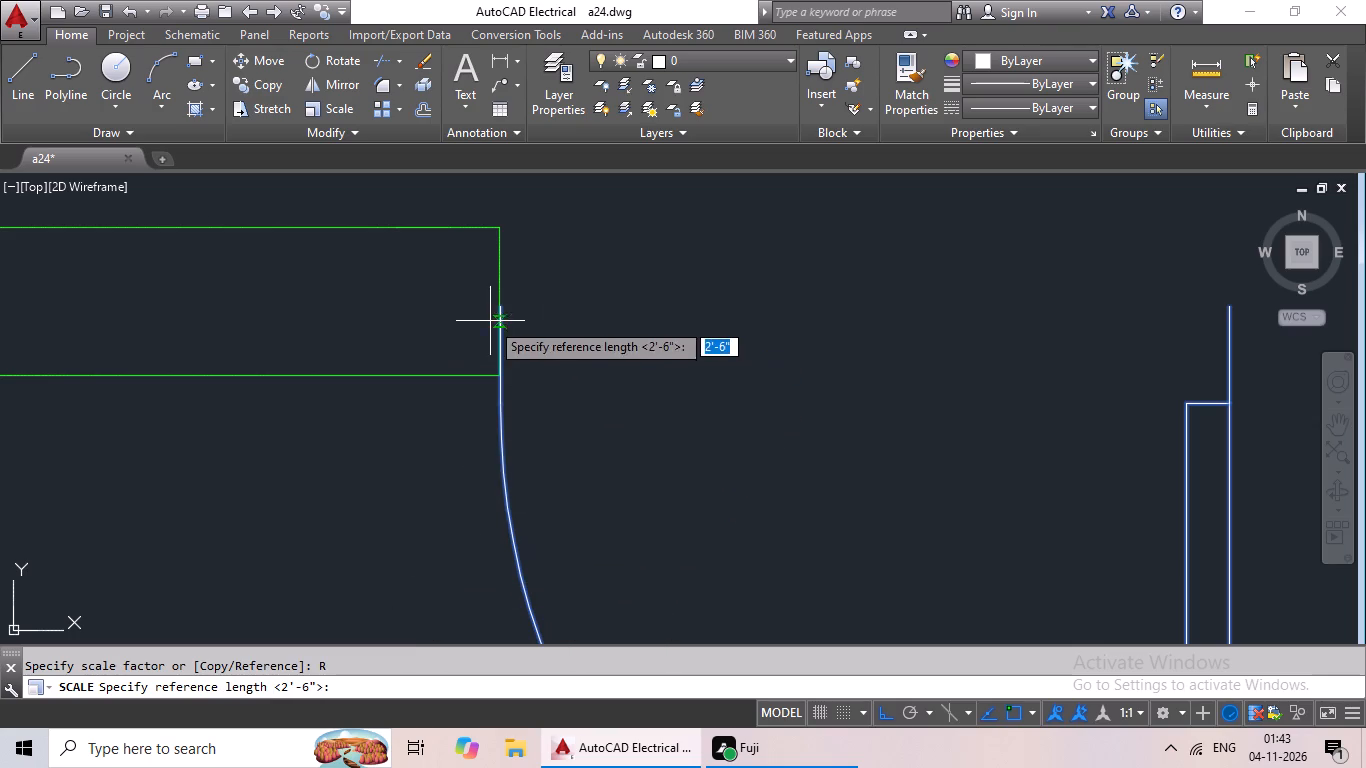
pyautogui.click(501, 309)
pyautogui.scroll(-2, 786, 375)
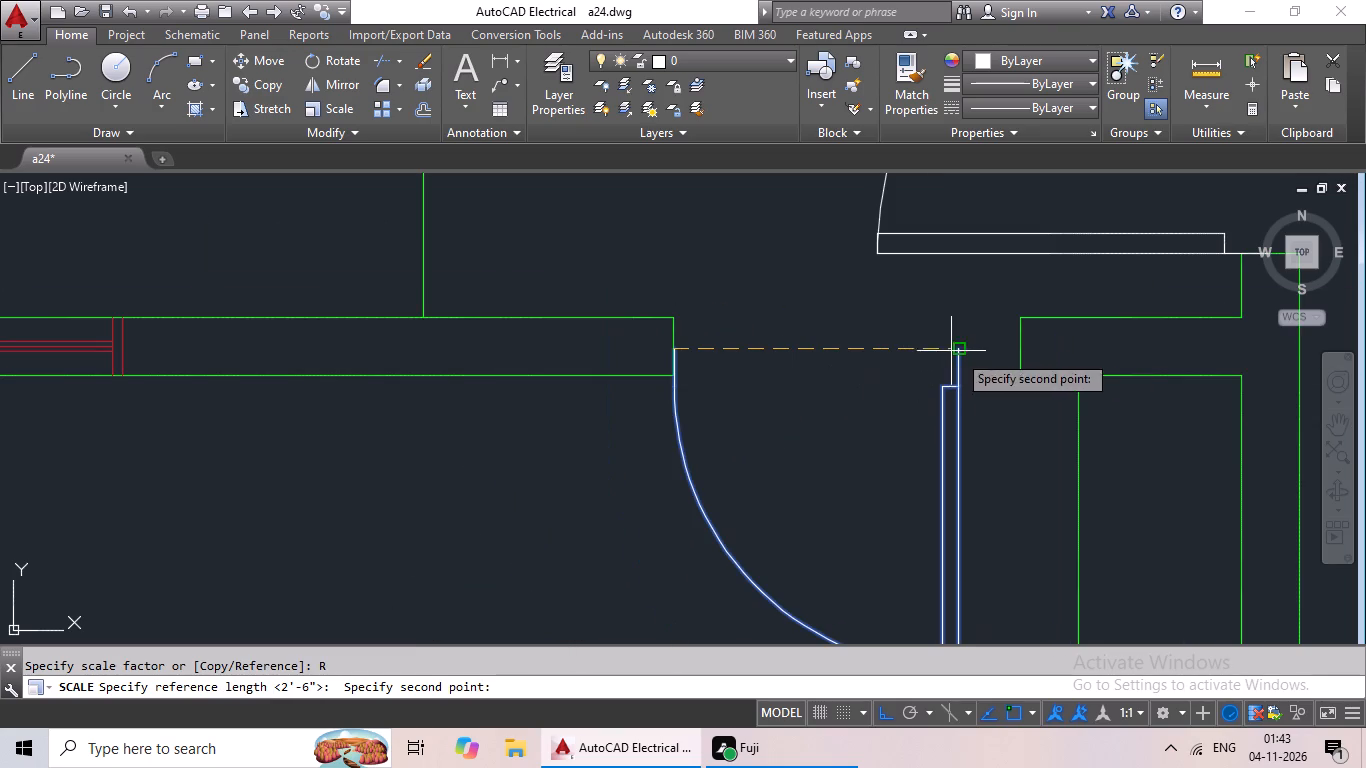
pyautogui.click(962, 354)
pyautogui.click(1020, 349)
pyautogui.scroll(-4, 1054, 349)
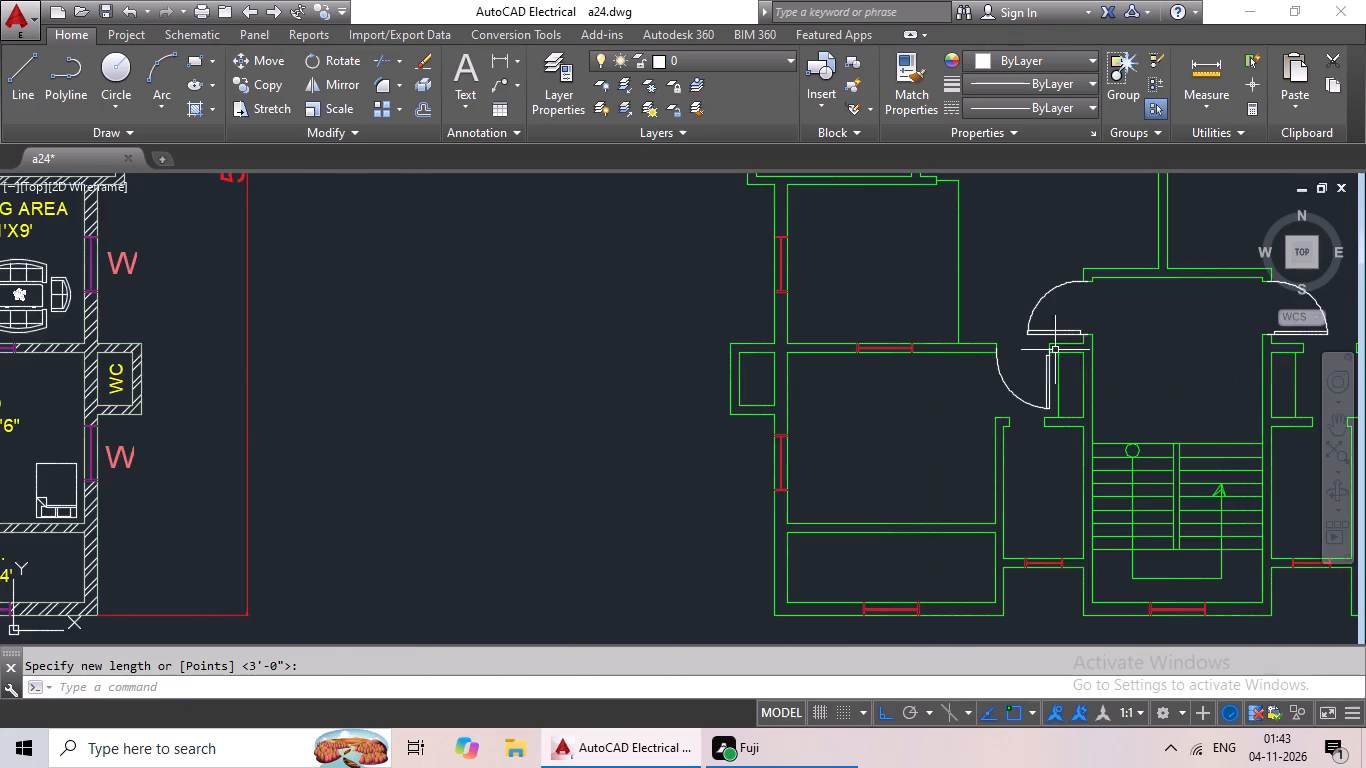
# Mirror the rotated spare door outside the plan about a vertical line, erasing the source door.
pyautogui.scroll(-1, 1042, 359)
pyautogui.moveTo(1171, 359); pyautogui.dragTo(1166, 362, button='middle')
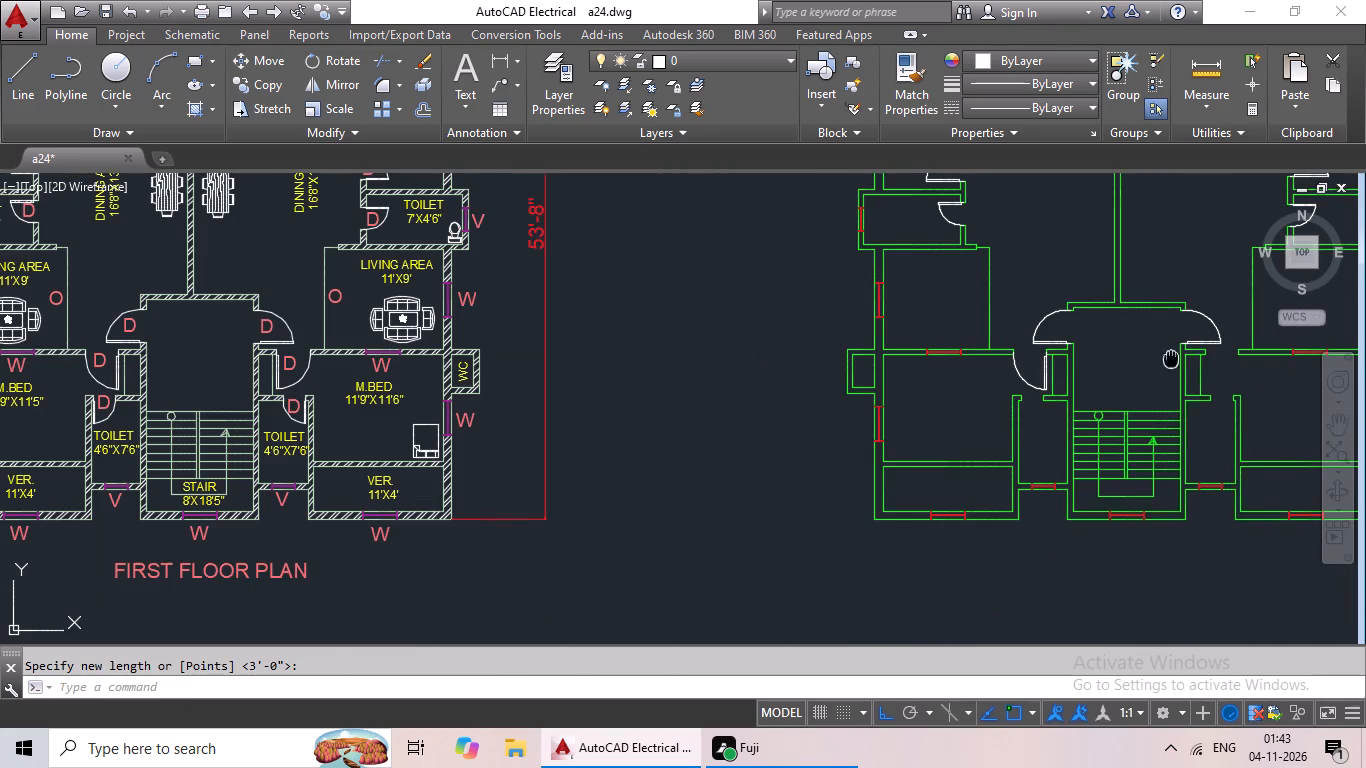
pyautogui.moveTo(1166, 362); pyautogui.dragTo(735, 437, button='middle')
pyautogui.scroll(-2, 803, 440)
pyautogui.moveTo(904, 426); pyautogui.dragTo(891, 446, button='middle')
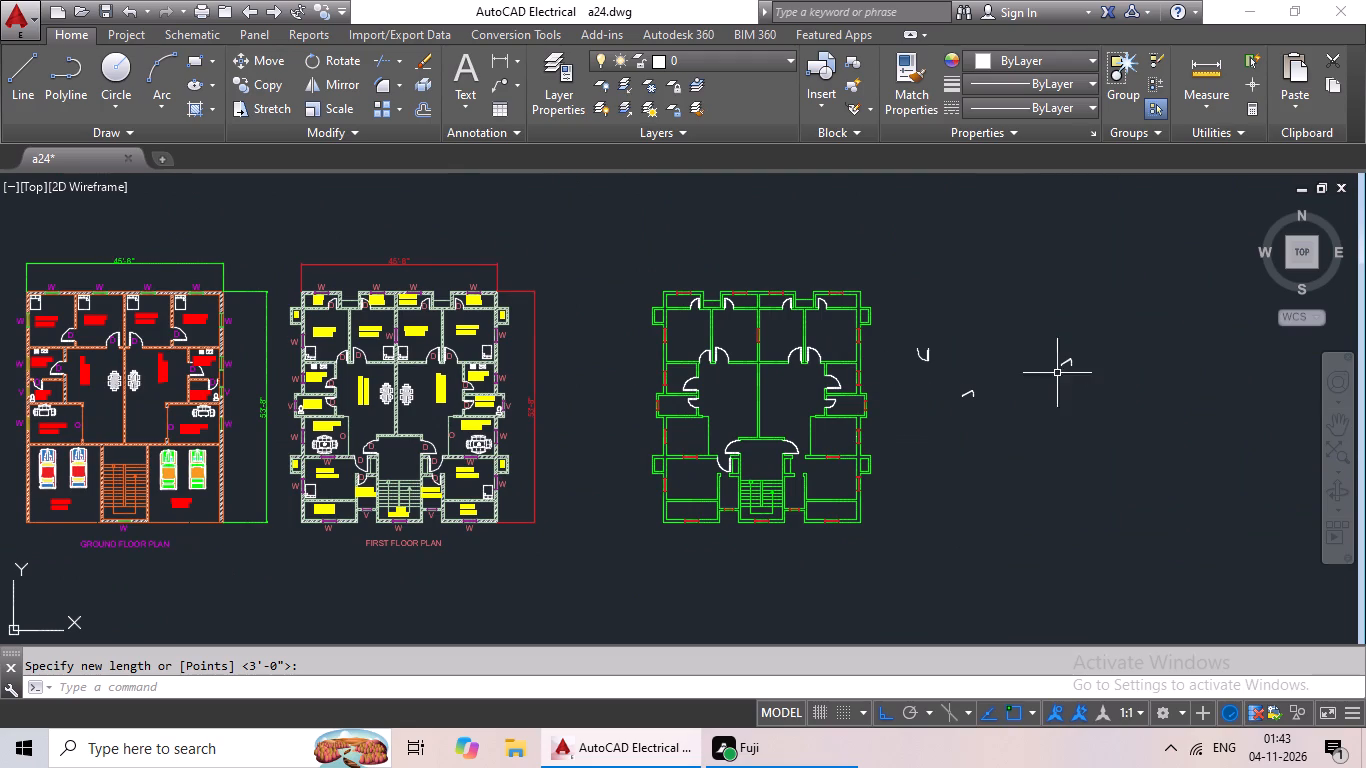
pyautogui.scroll(4, 936, 364)
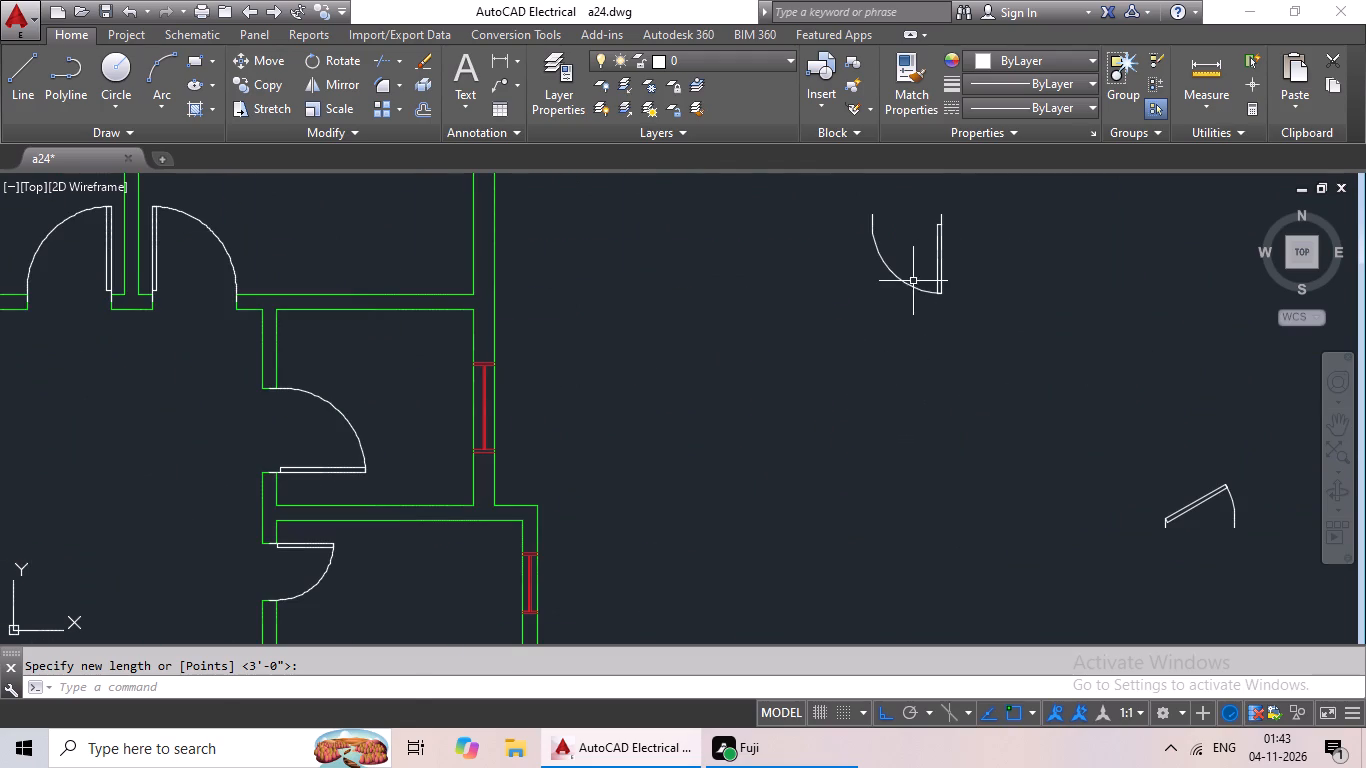
pyautogui.click(913, 282)
pyautogui.click(905, 290)
pyautogui.moveTo(1019, 316); pyautogui.dragTo(840, 488, button='middle')
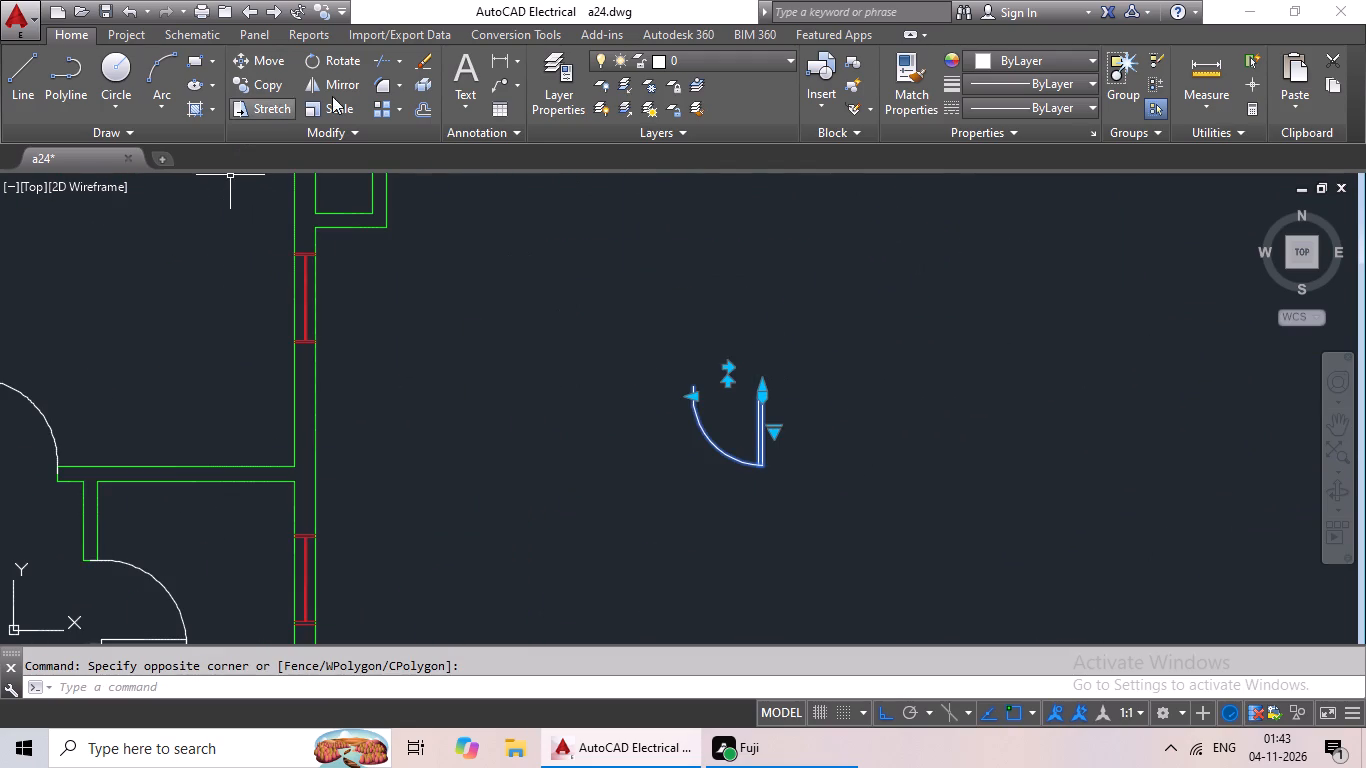
pyautogui.click(343, 82)
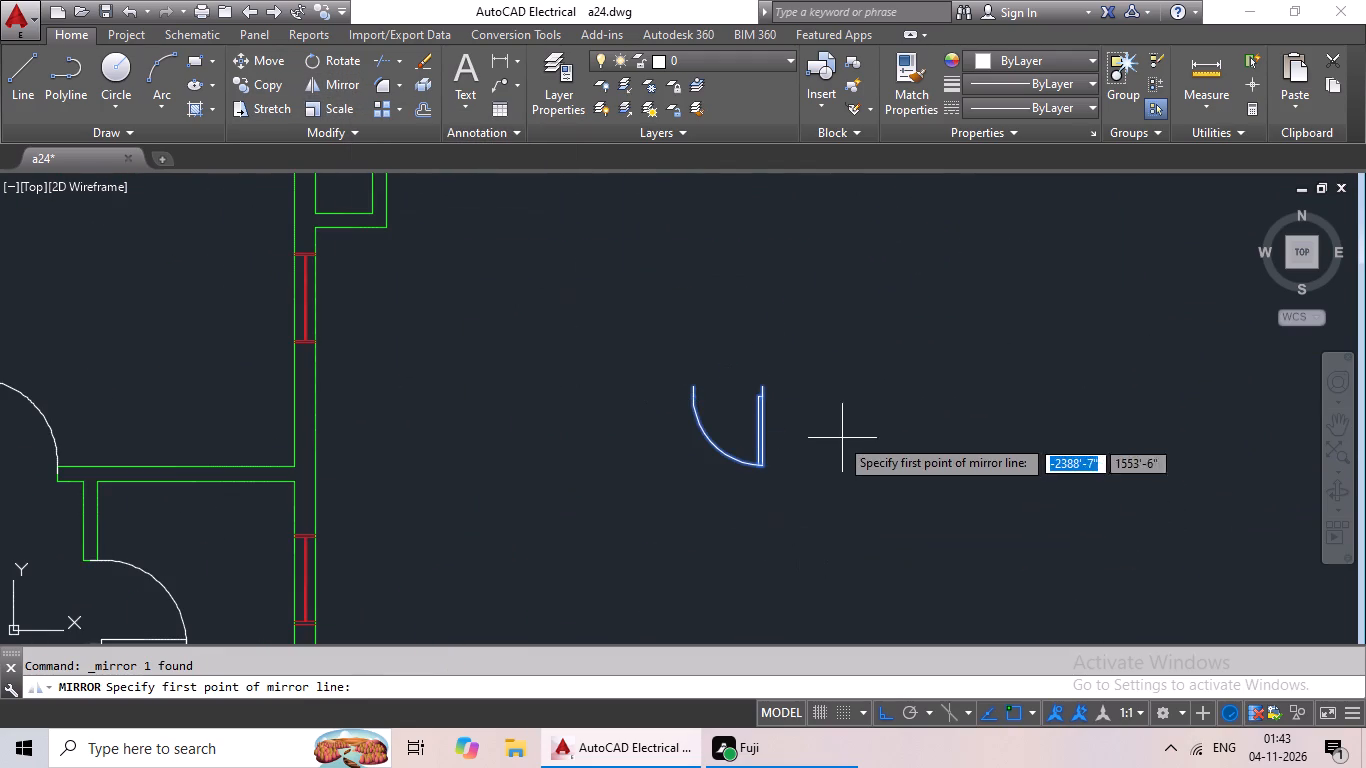
pyautogui.click(820, 470)
pyautogui.click(823, 343)
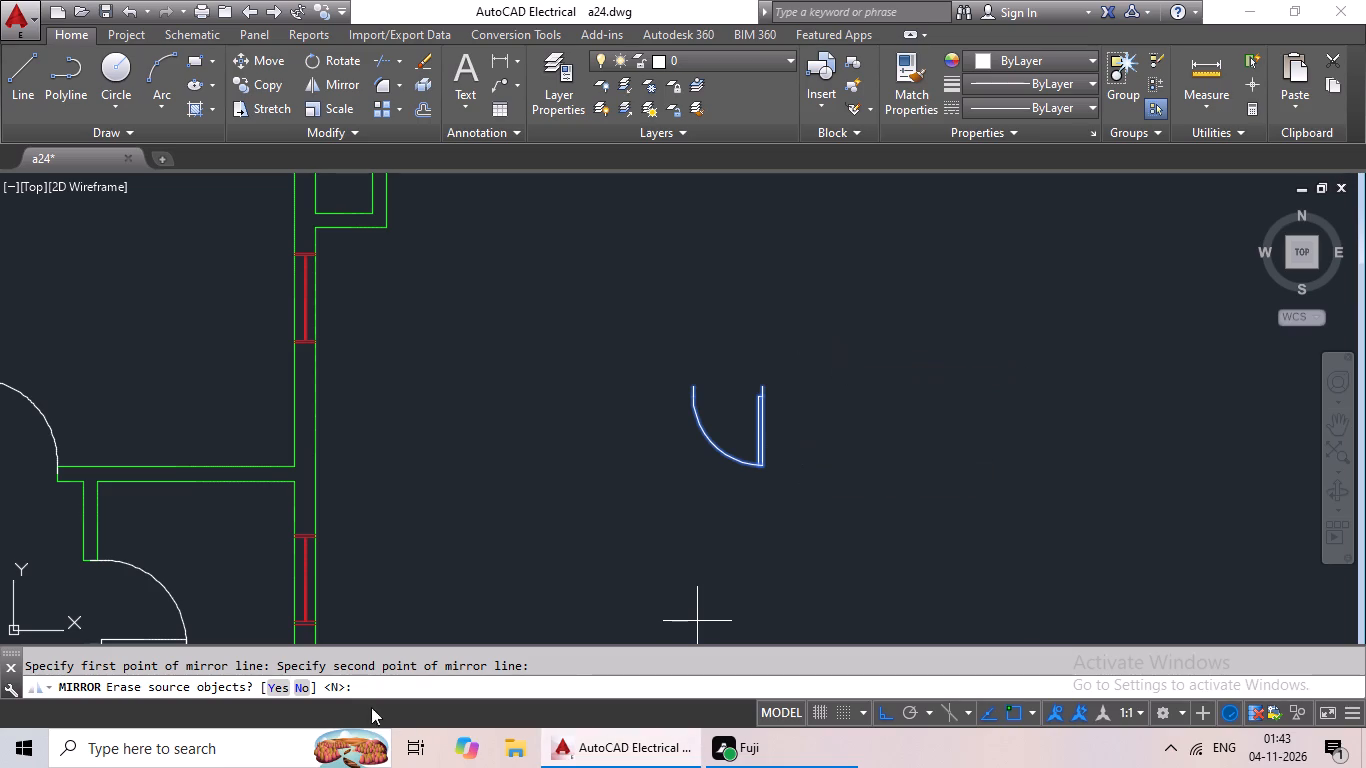
pyautogui.click(284, 688)
# Copy the mirrored spare door and paste it with its hinge side on the left jamb of the right-hand master bedroom's doorway.
pyautogui.moveTo(903, 373); pyautogui.dragTo(931, 505)
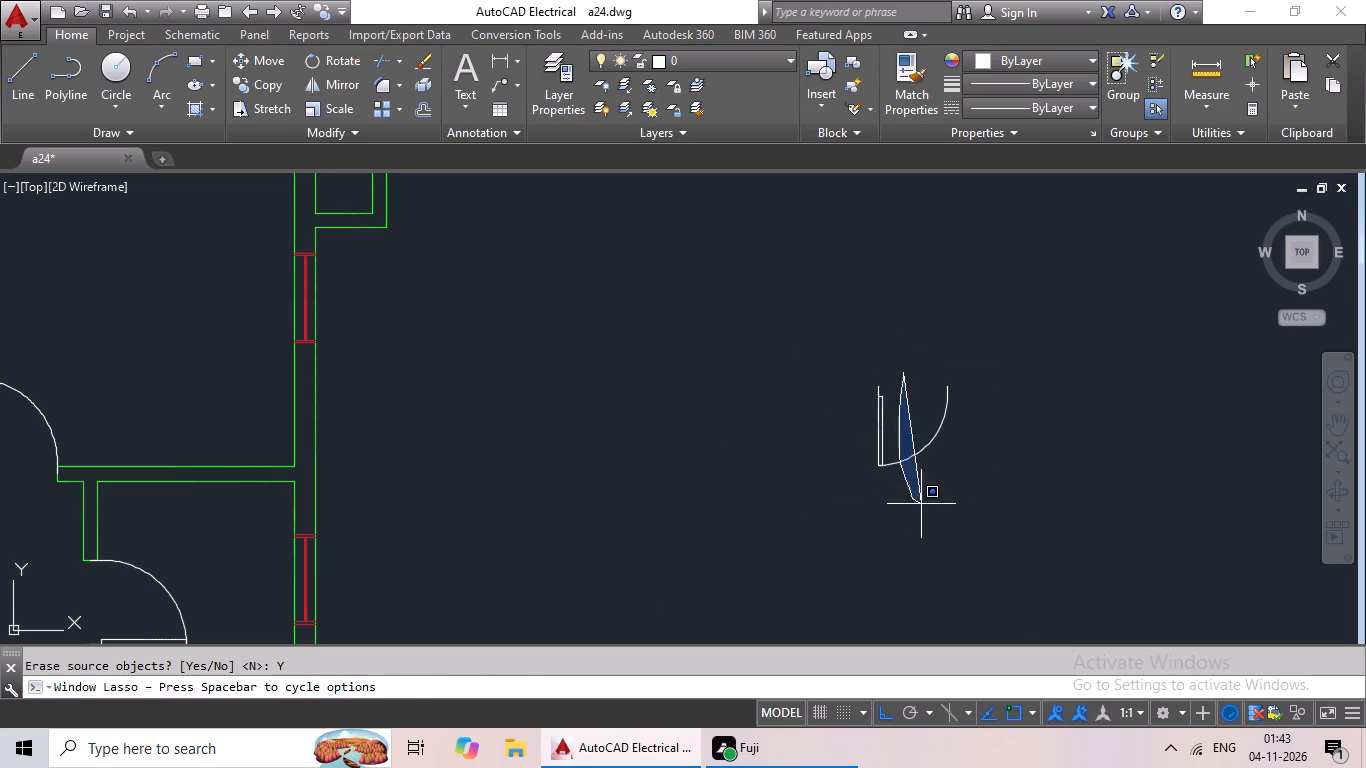
pyautogui.moveTo(931, 505); pyautogui.dragTo(969, 504)
pyautogui.moveTo(958, 373); pyautogui.dragTo(979, 525)
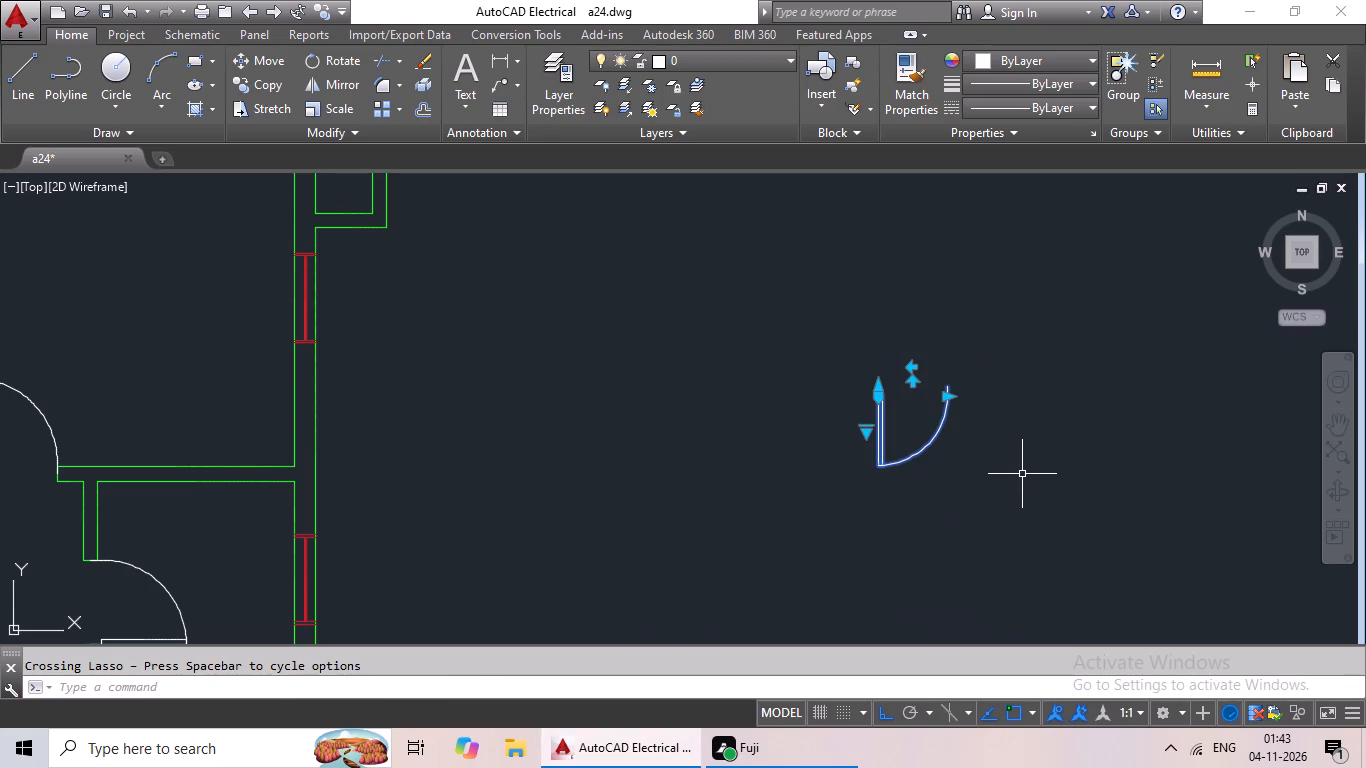
pyautogui.hotkey('ctrl', 'c')
pyautogui.hotkey('ctrl', 'v')
pyautogui.keyDown('ctrl'); pyautogui.scroll(-2, 734, 513); pyautogui.keyUp('ctrl')
pyautogui.moveTo(705, 528); pyautogui.dragTo(1017, 419, button='middle')
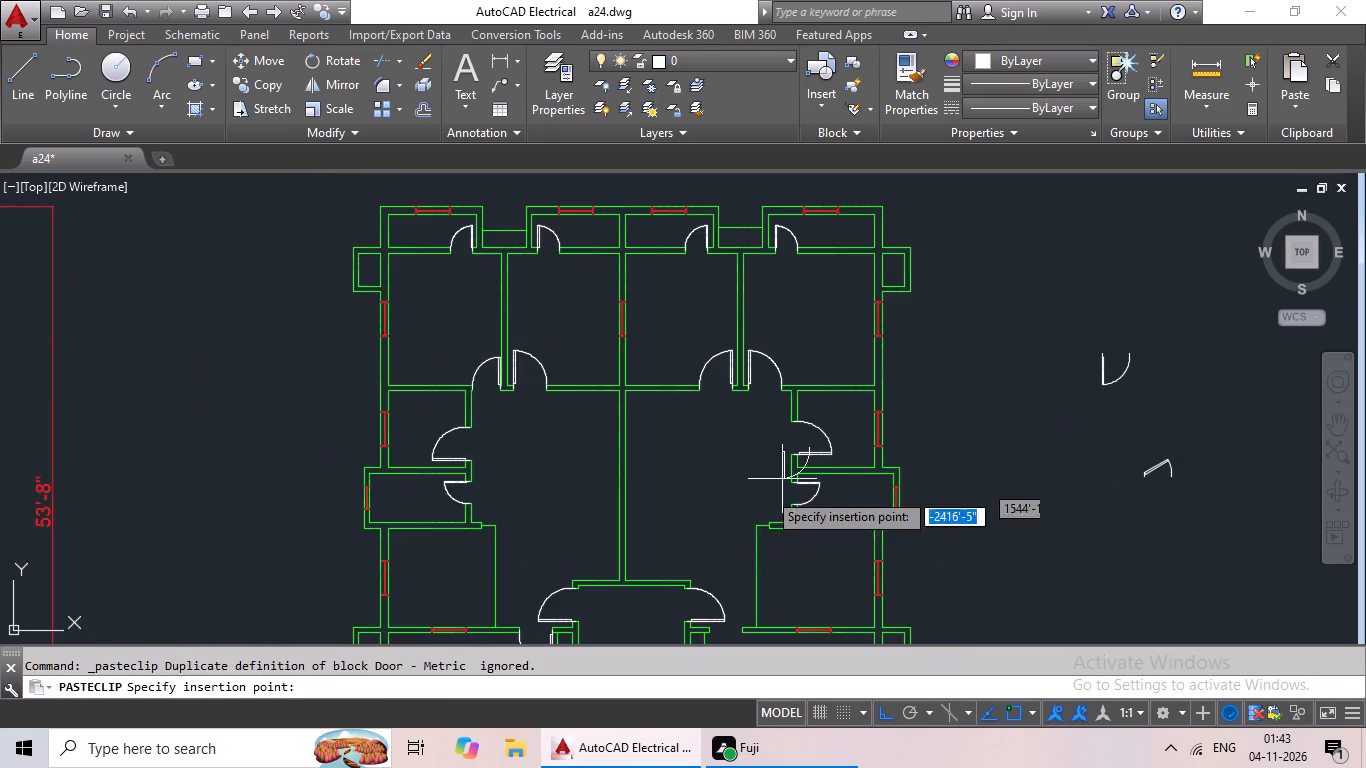
pyautogui.moveTo(731, 510); pyautogui.dragTo(835, 327, button='middle')
pyautogui.scroll(2, 834, 484)
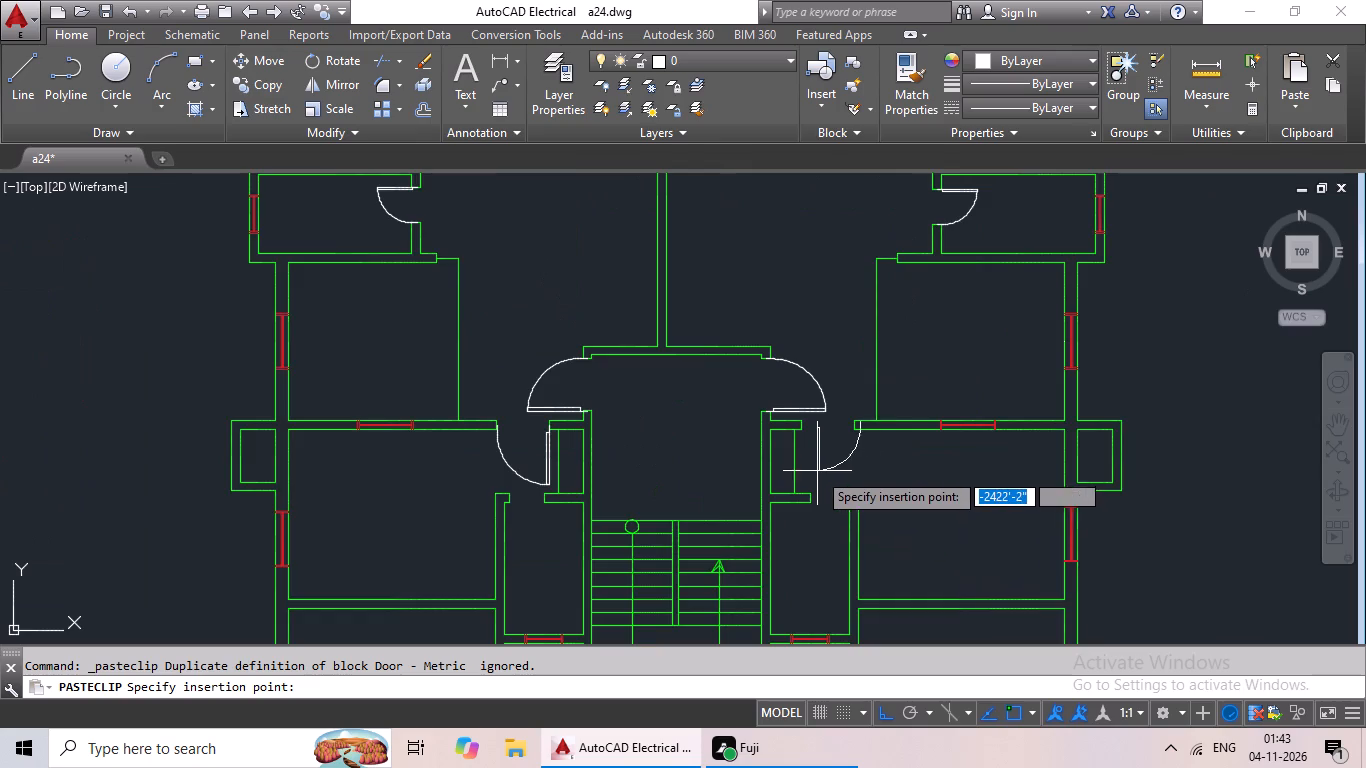
pyautogui.scroll(2, 817, 471)
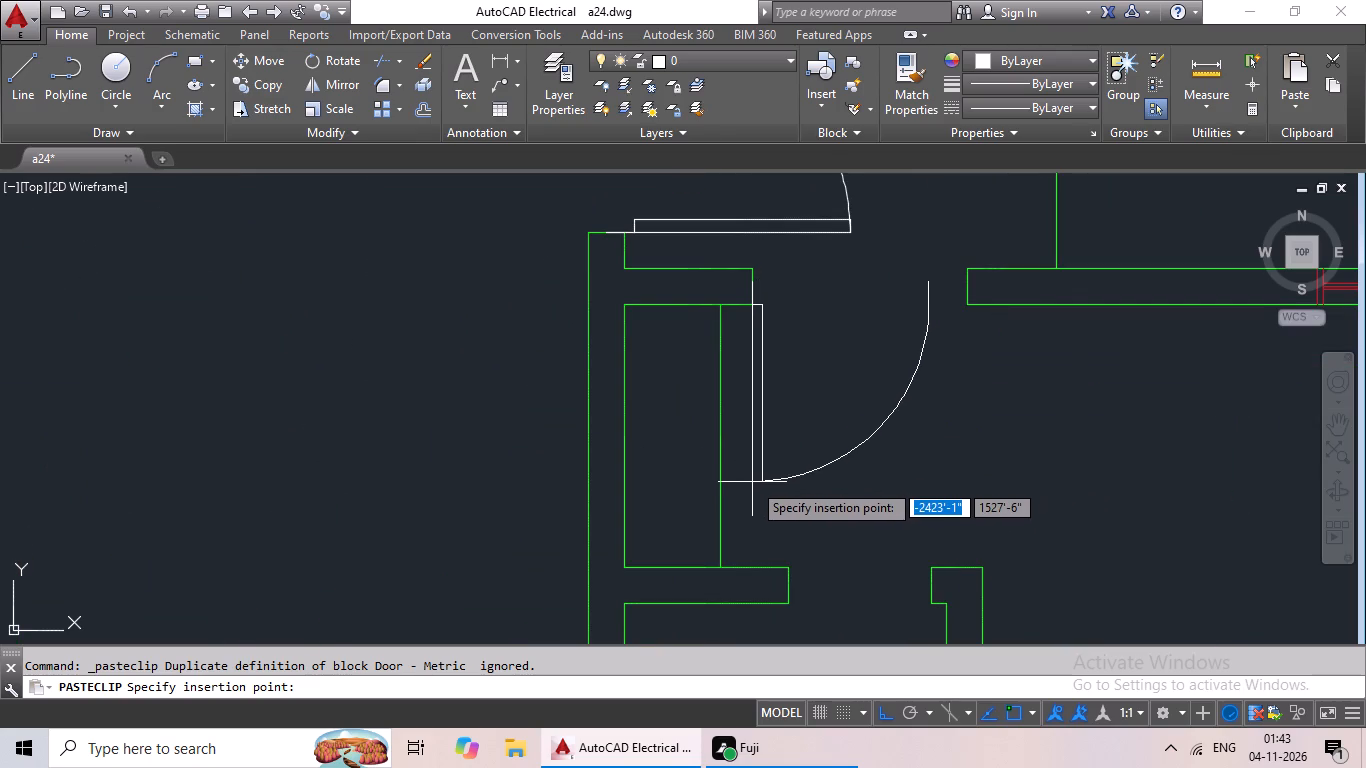
pyautogui.click(752, 482)
# Scale the right-hand master bedroom's door from its left jamb by reference, matching its width to the opening.
pyautogui.moveTo(862, 401); pyautogui.dragTo(743, 453)
pyautogui.click(346, 104)
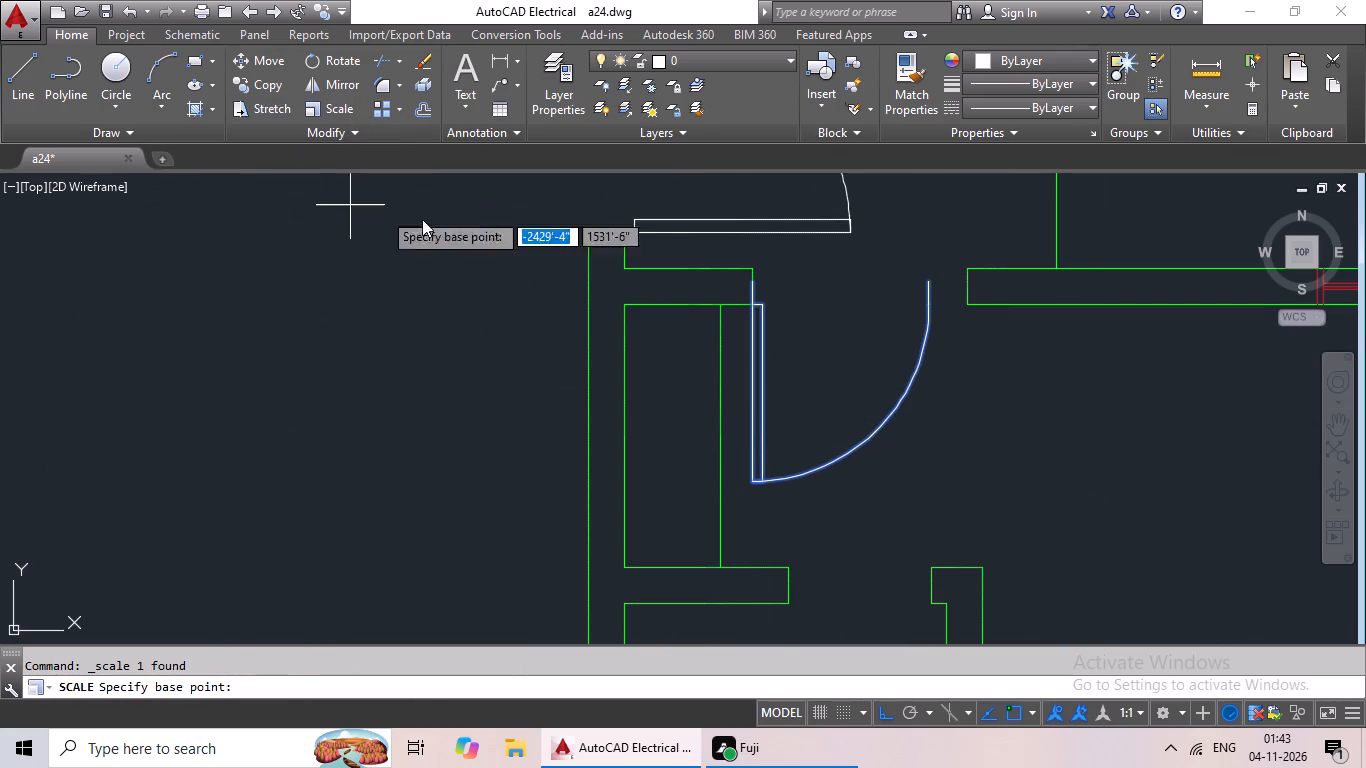
pyautogui.scroll(2, 732, 281)
pyautogui.click(788, 285)
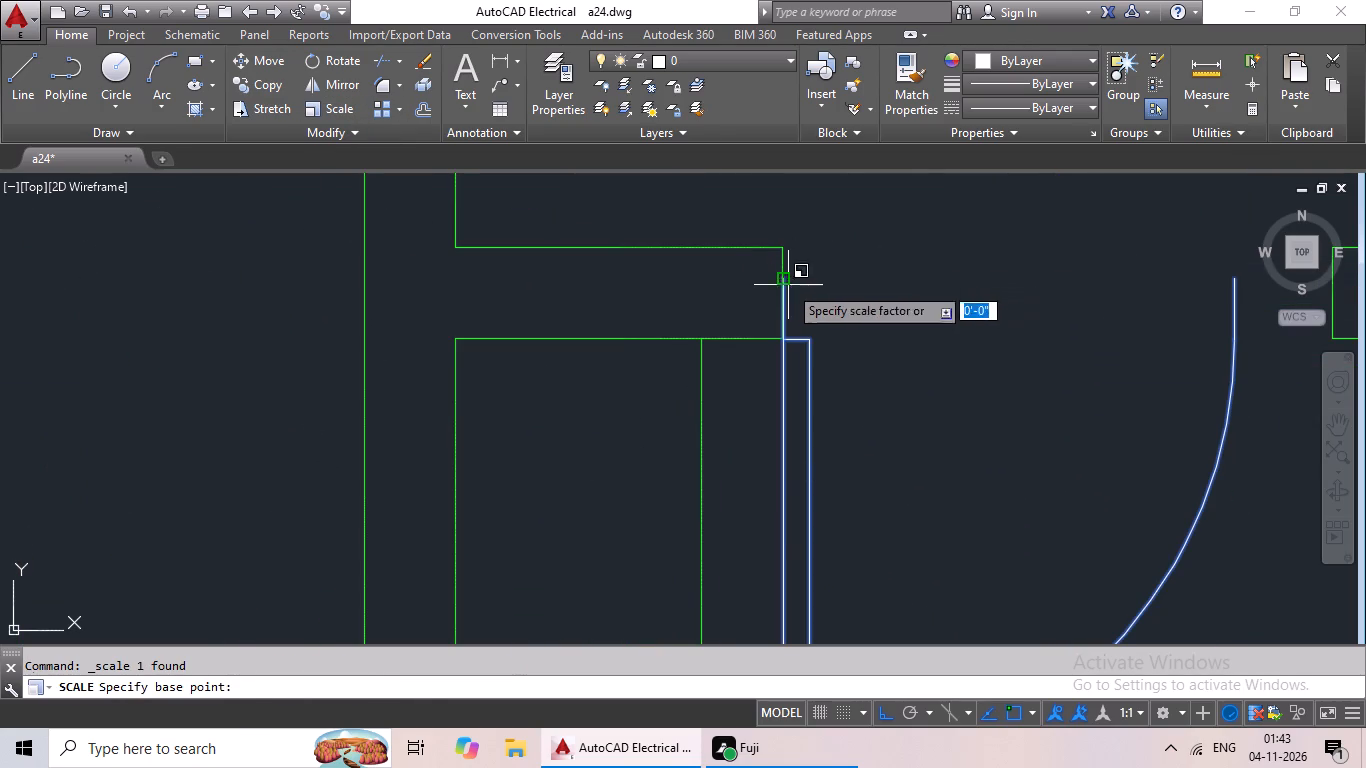
pyautogui.click(342, 687)
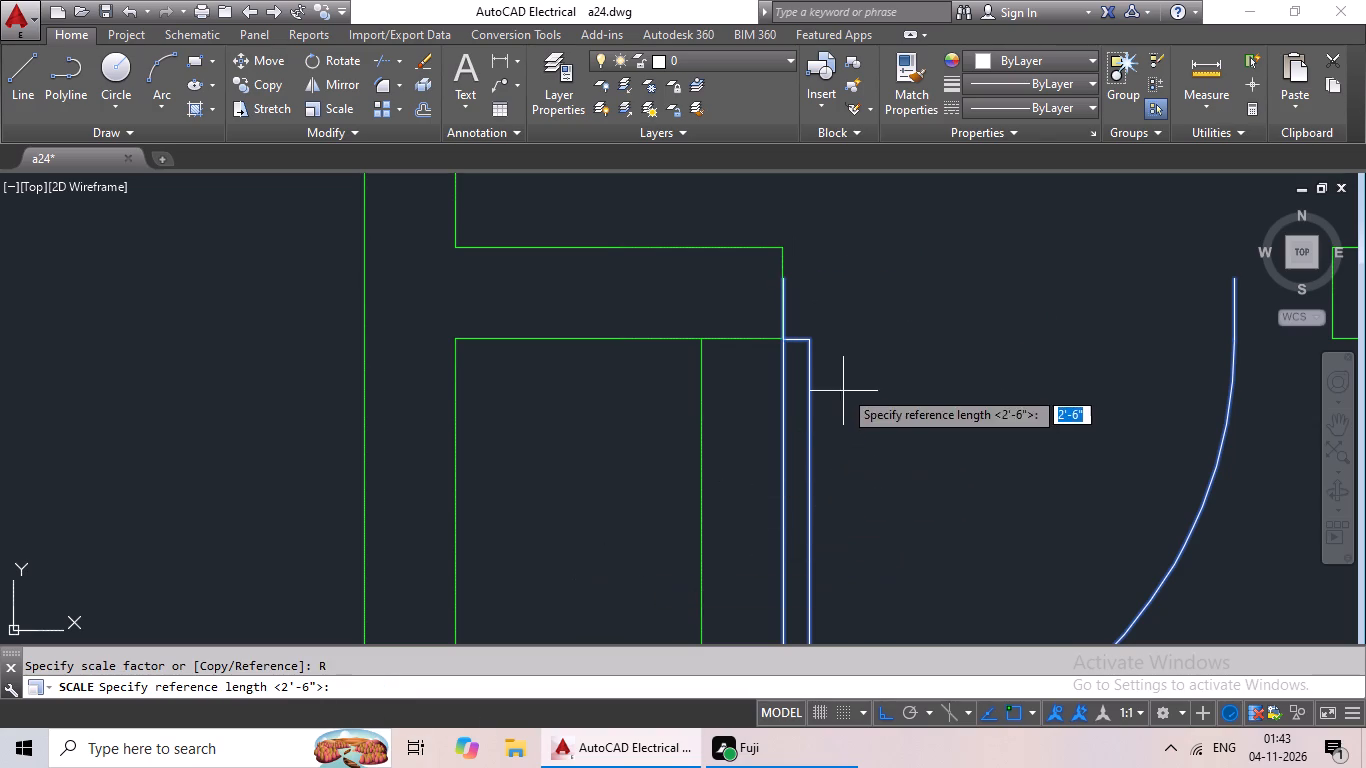
pyautogui.click(787, 288)
pyautogui.moveTo(978, 310); pyautogui.dragTo(891, 397, button='middle')
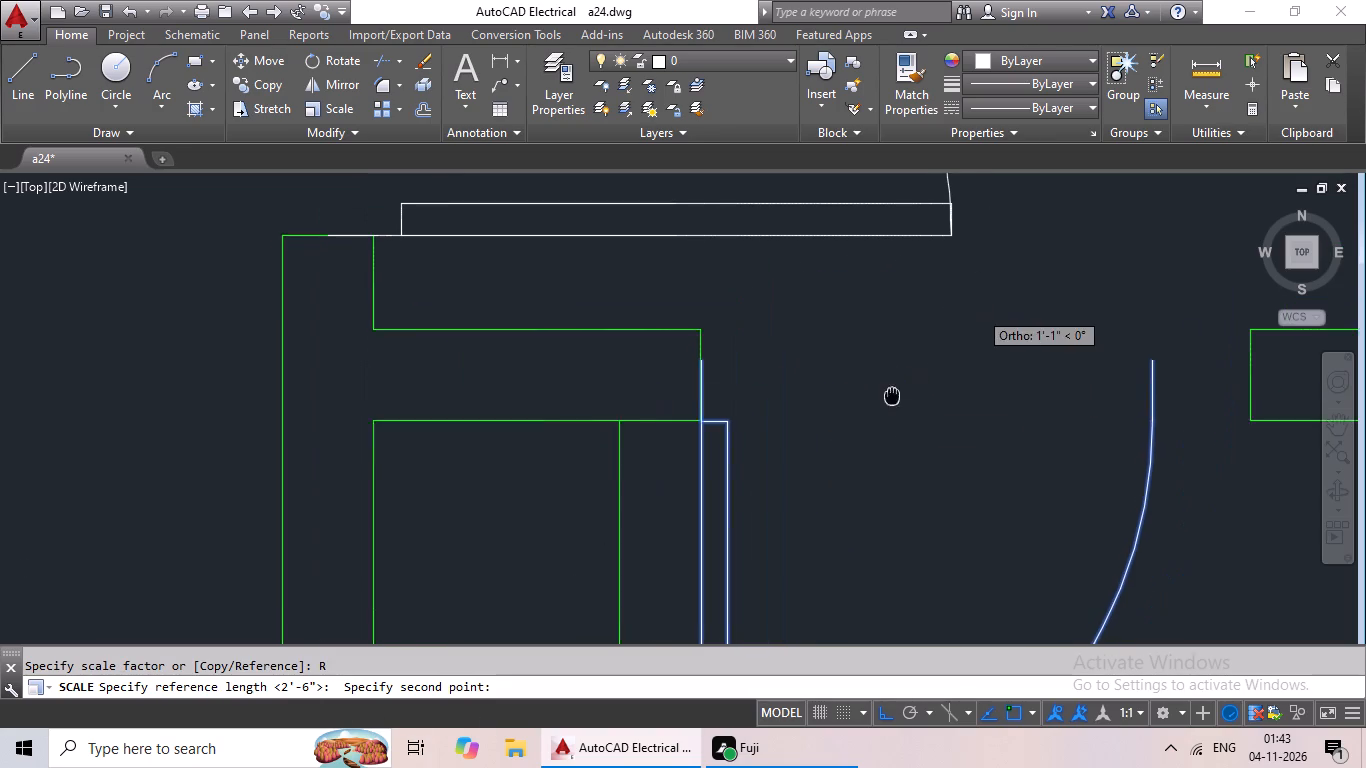
pyautogui.click(1151, 373)
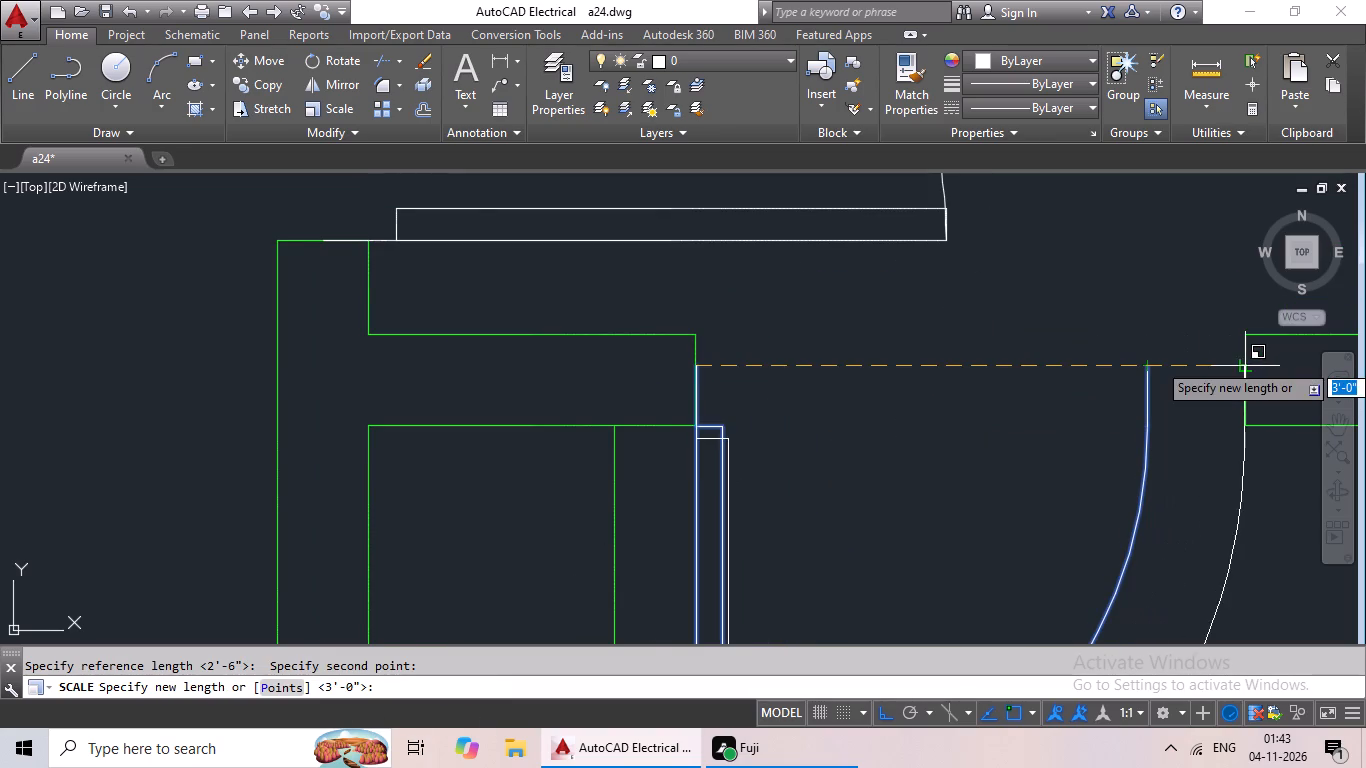
pyautogui.click(1246, 362)
# Copy the right-hand master bedroom's door and paste it on the left jamb of the left-hand toilet doorway beside the stairs.
pyautogui.scroll(-3, 1226, 366)
pyautogui.scroll(-1, 1141, 380)
pyautogui.moveTo(944, 440); pyautogui.dragTo(1005, 288, button='middle')
pyautogui.scroll(-1, 905, 334)
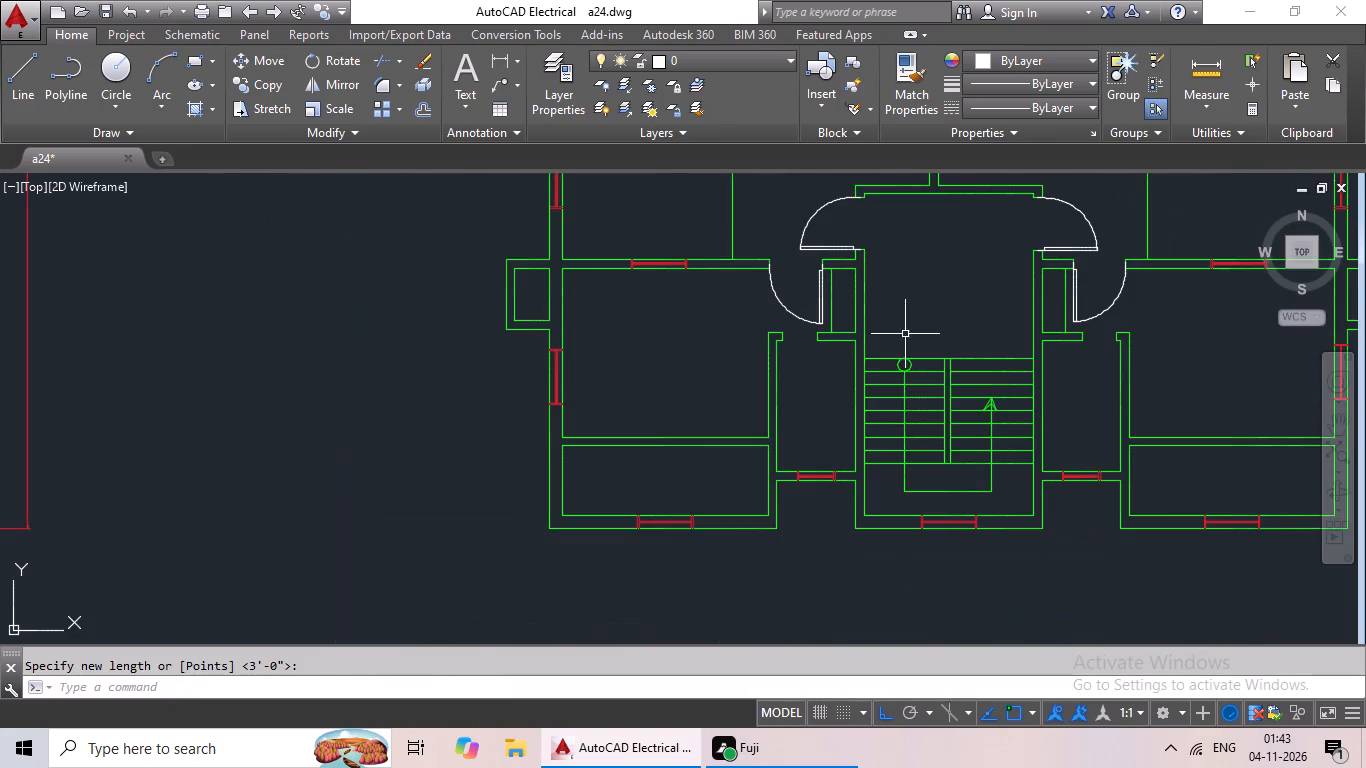
pyautogui.scroll(-2, 820, 383)
pyautogui.moveTo(813, 389); pyautogui.dragTo(1014, 392, button='middle')
pyautogui.moveTo(1026, 385); pyautogui.dragTo(896, 420, button='middle')
pyautogui.moveTo(996, 292); pyautogui.dragTo(970, 357, button='middle')
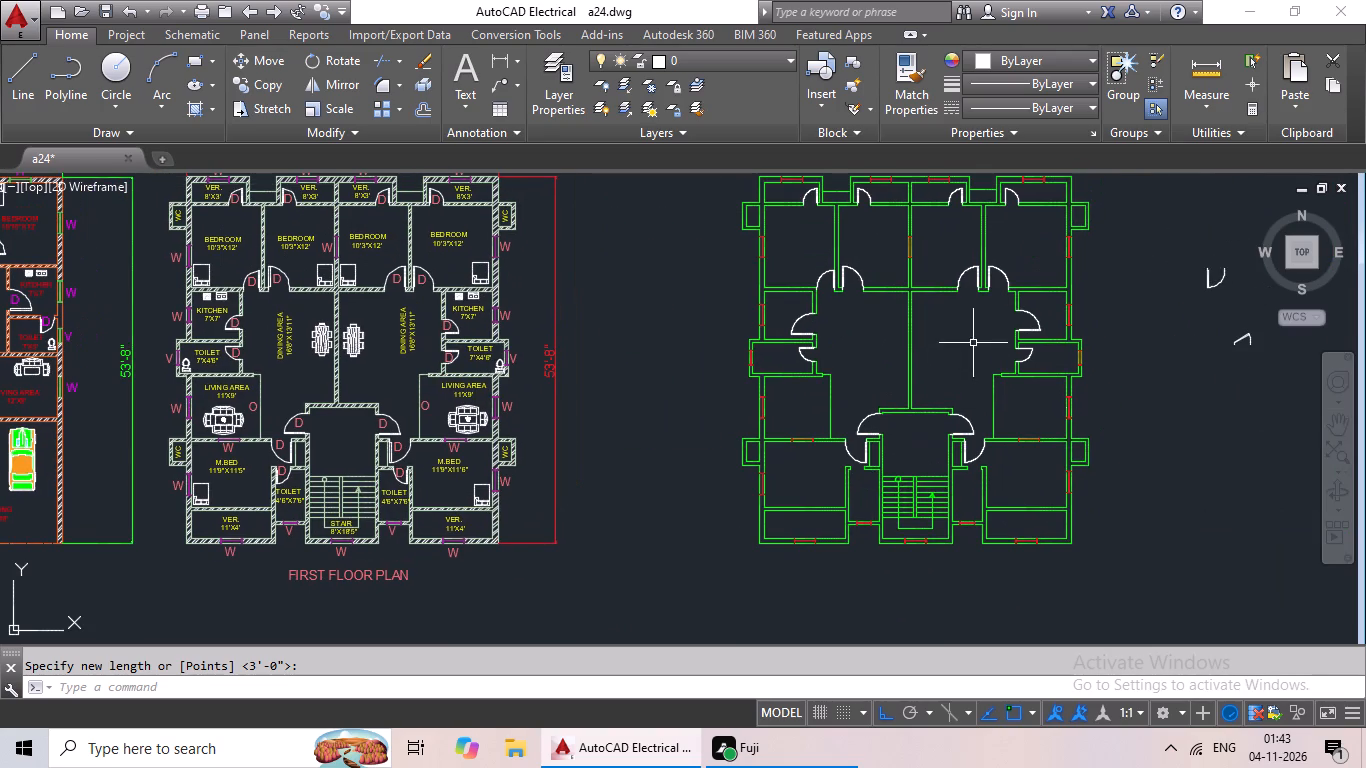
pyautogui.moveTo(974, 342); pyautogui.dragTo(934, 454, button='middle')
pyautogui.moveTo(967, 387); pyautogui.dragTo(1008, 292, button='middle')
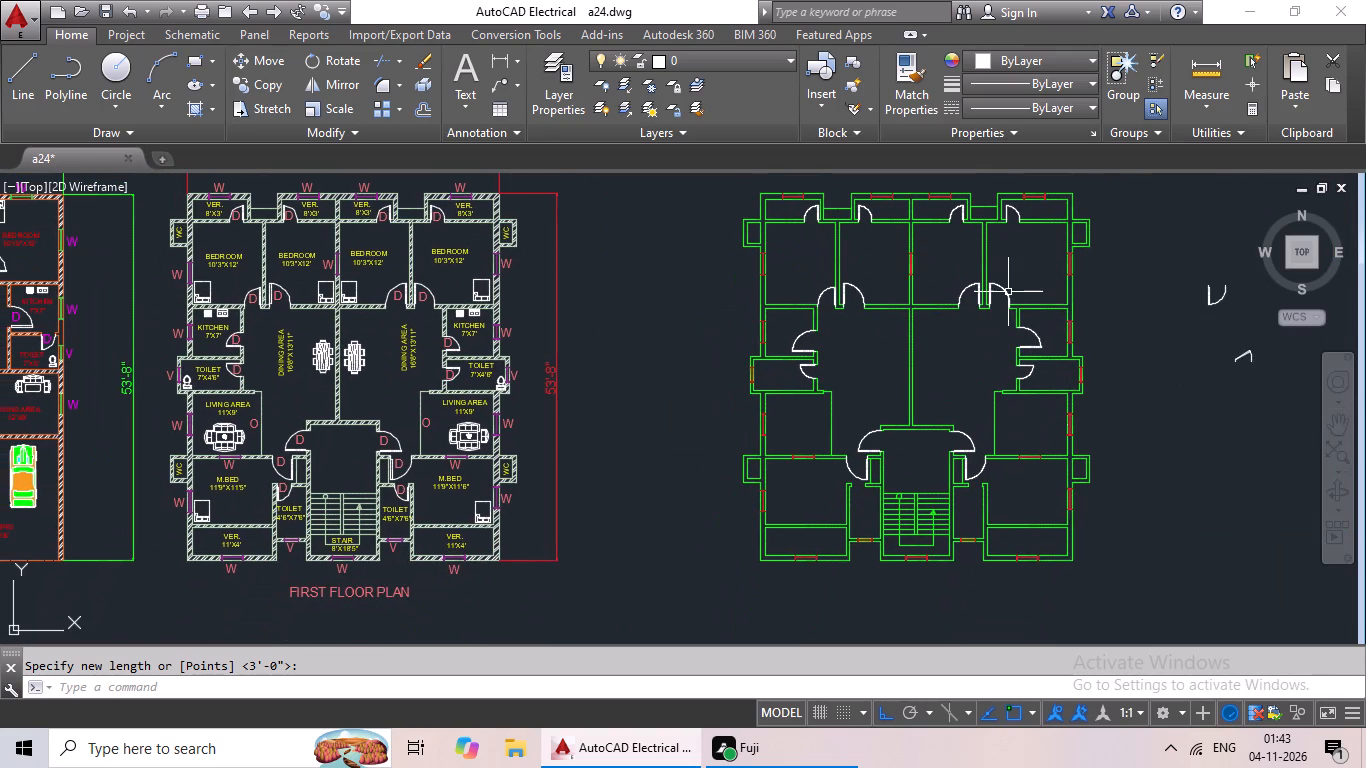
pyautogui.click(975, 480)
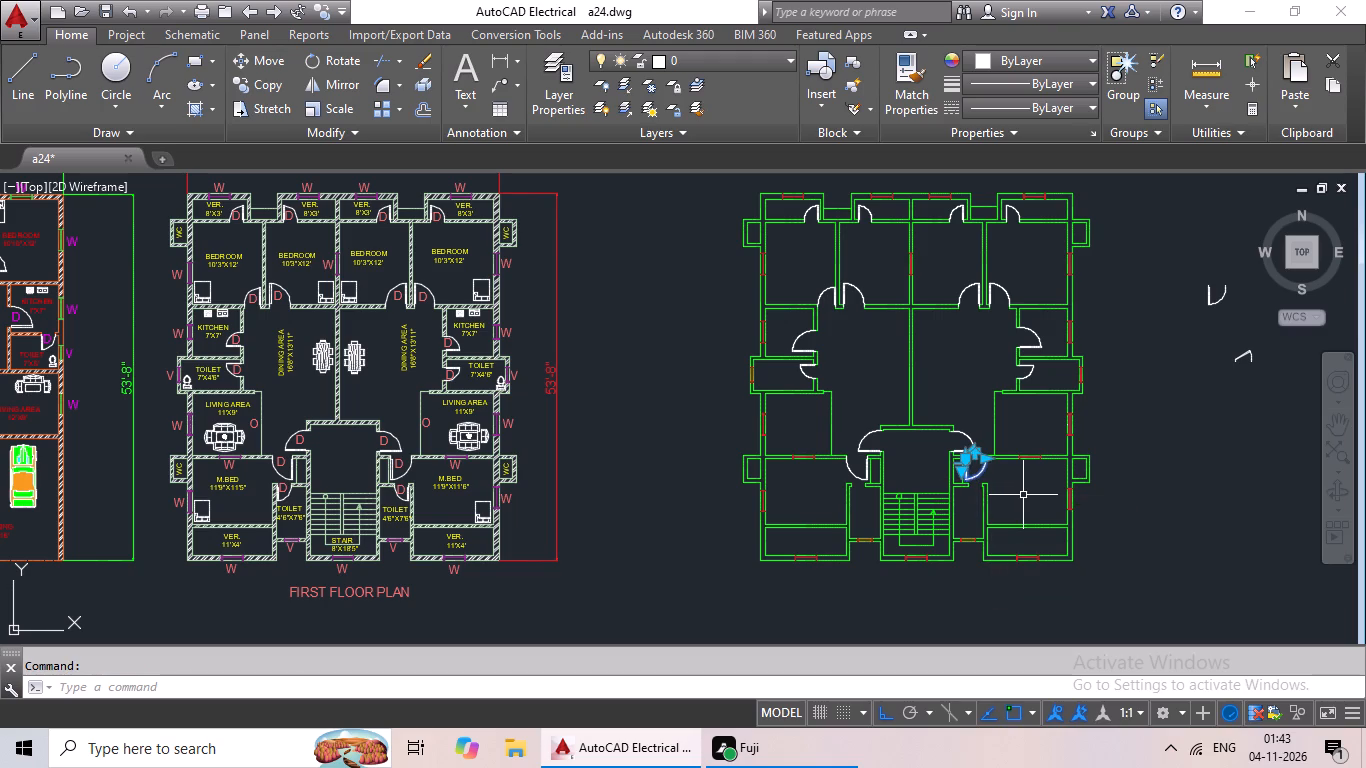
pyautogui.hotkey('ctrl', 'c')
pyautogui.hotkey('ctrl', 'v')
pyautogui.scroll(4, 839, 492)
pyautogui.scroll(1, 1005, 643)
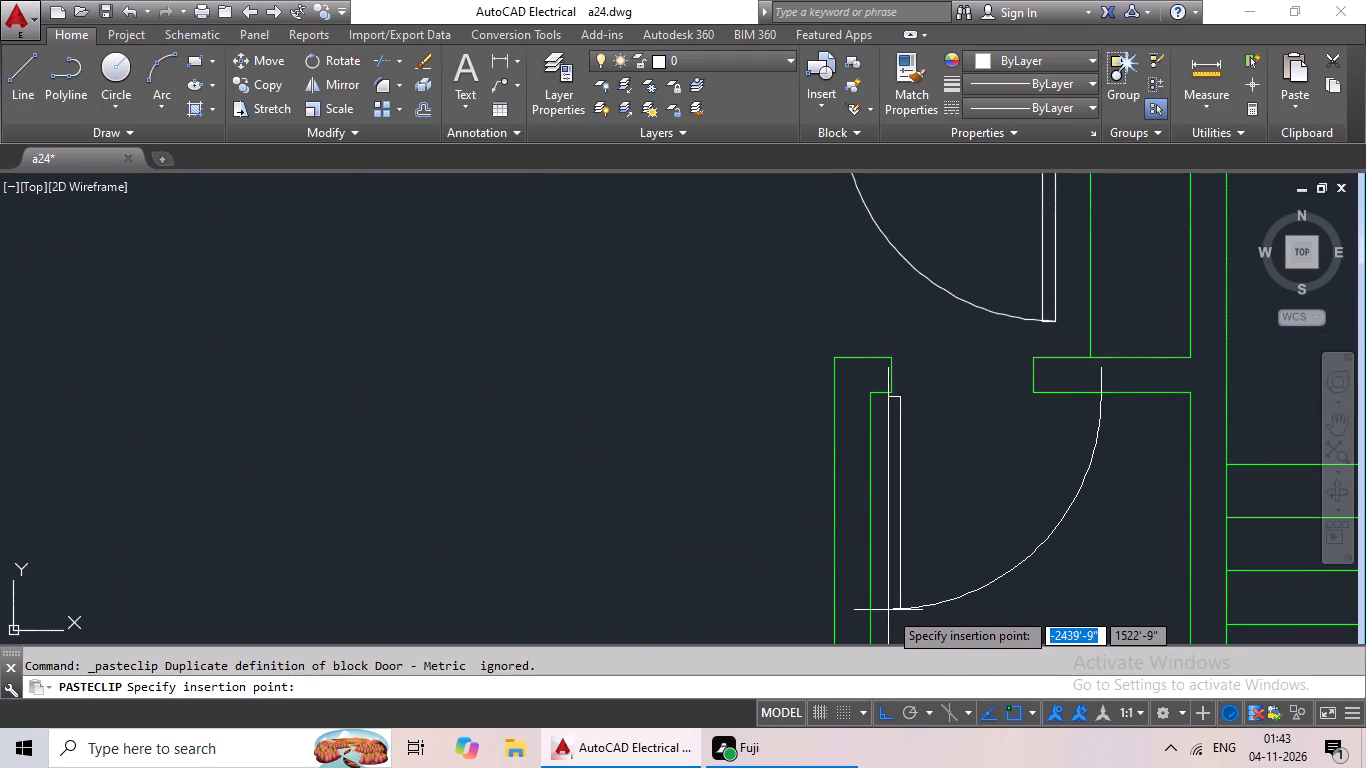
pyautogui.click(891, 616)
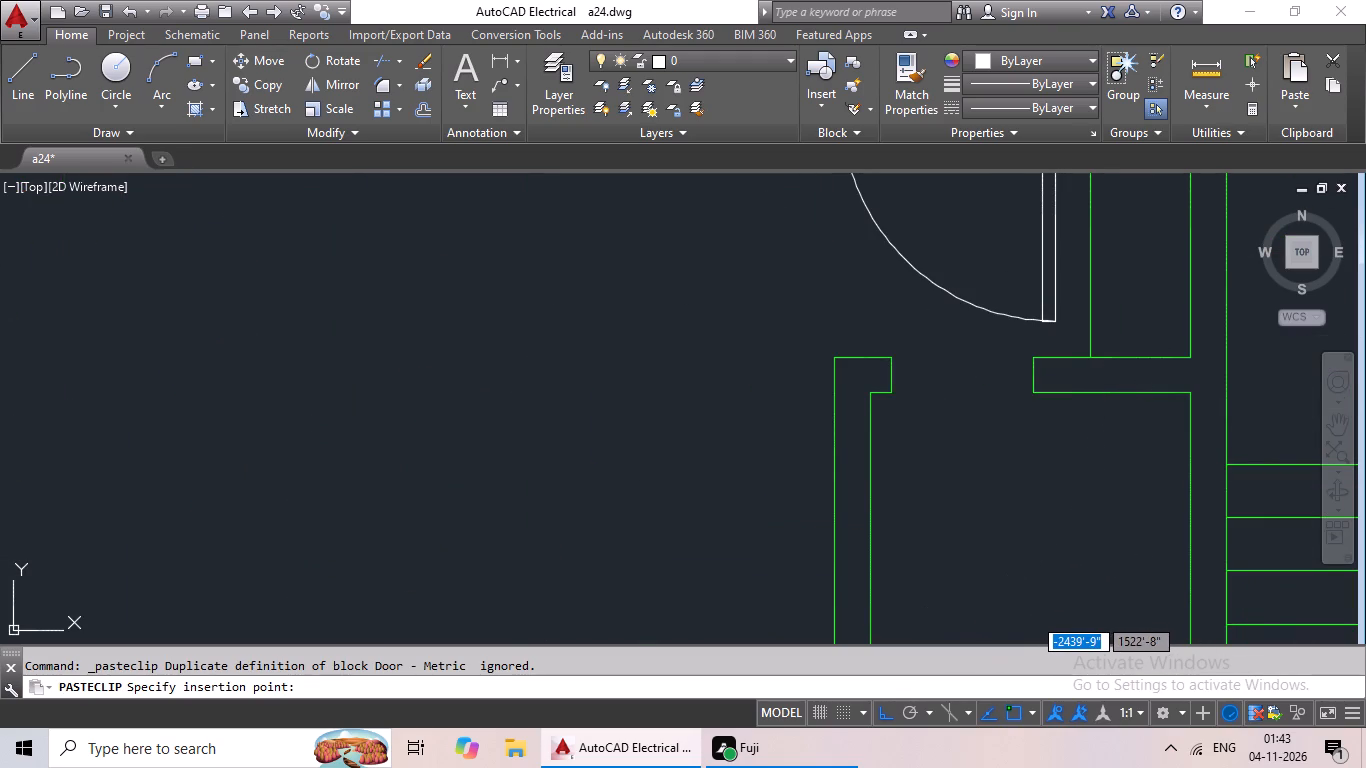
# Scale the door of the left-hand toilet beside the stairs from its left jamb by reference, matching its width to the opening.
pyautogui.moveTo(900, 501); pyautogui.dragTo(914, 501)
pyautogui.moveTo(953, 461); pyautogui.dragTo(905, 493)
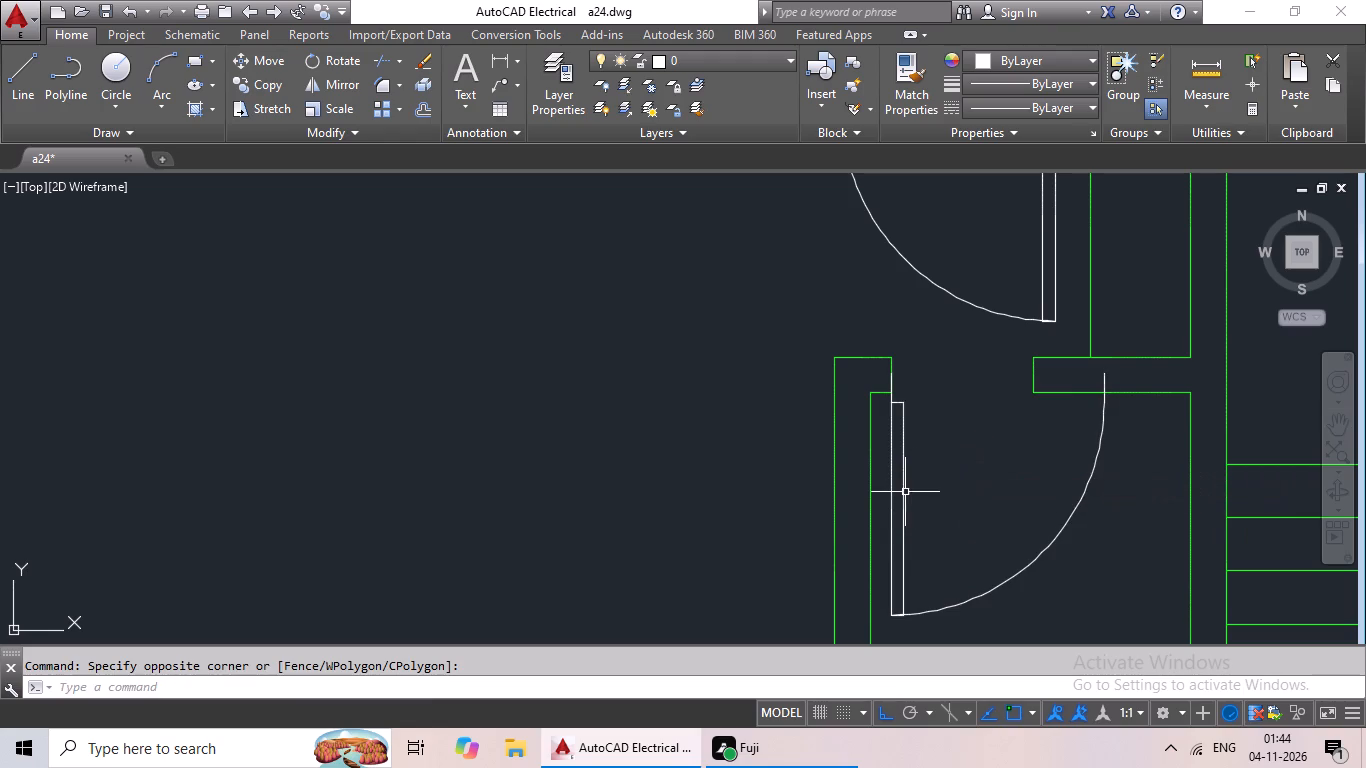
pyautogui.moveTo(905, 493); pyautogui.dragTo(904, 493)
pyautogui.click(899, 499)
pyautogui.click(917, 470)
pyautogui.click(898, 482)
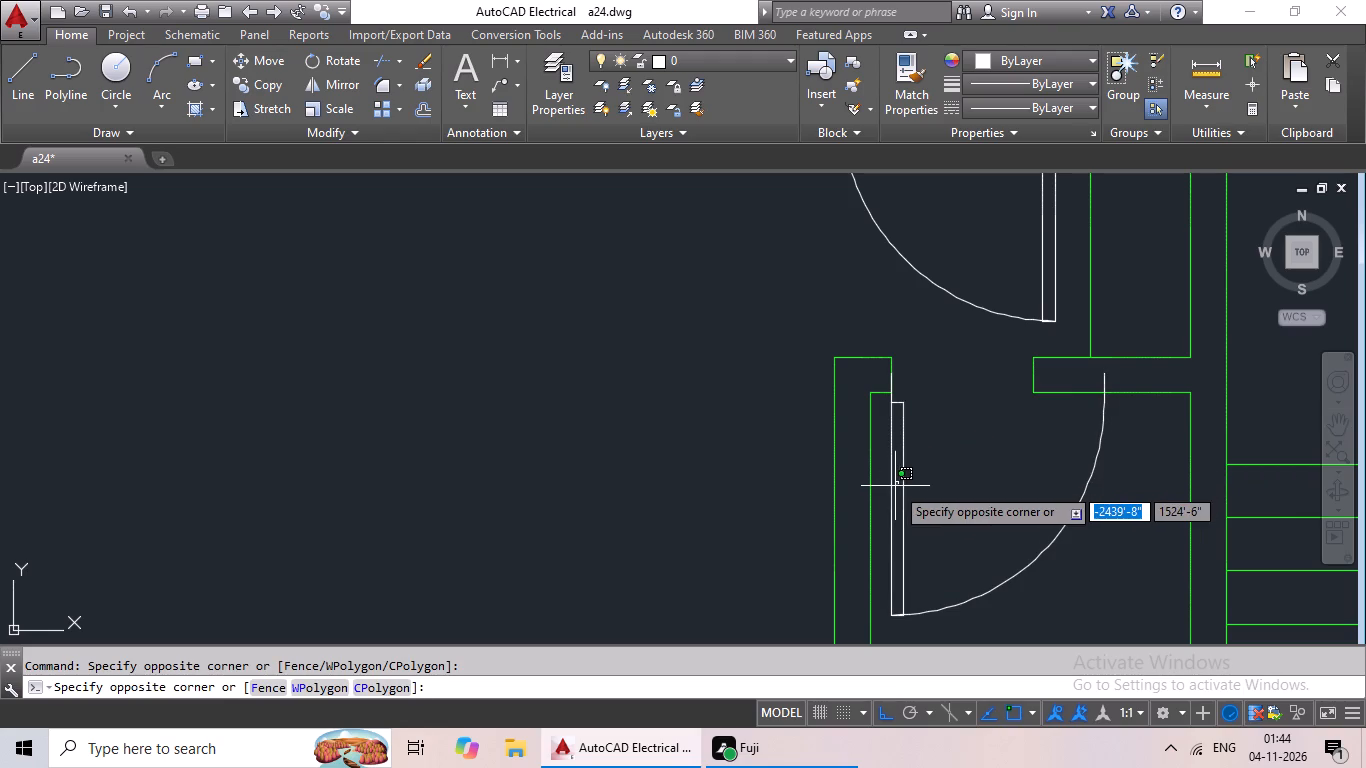
pyautogui.click(888, 510)
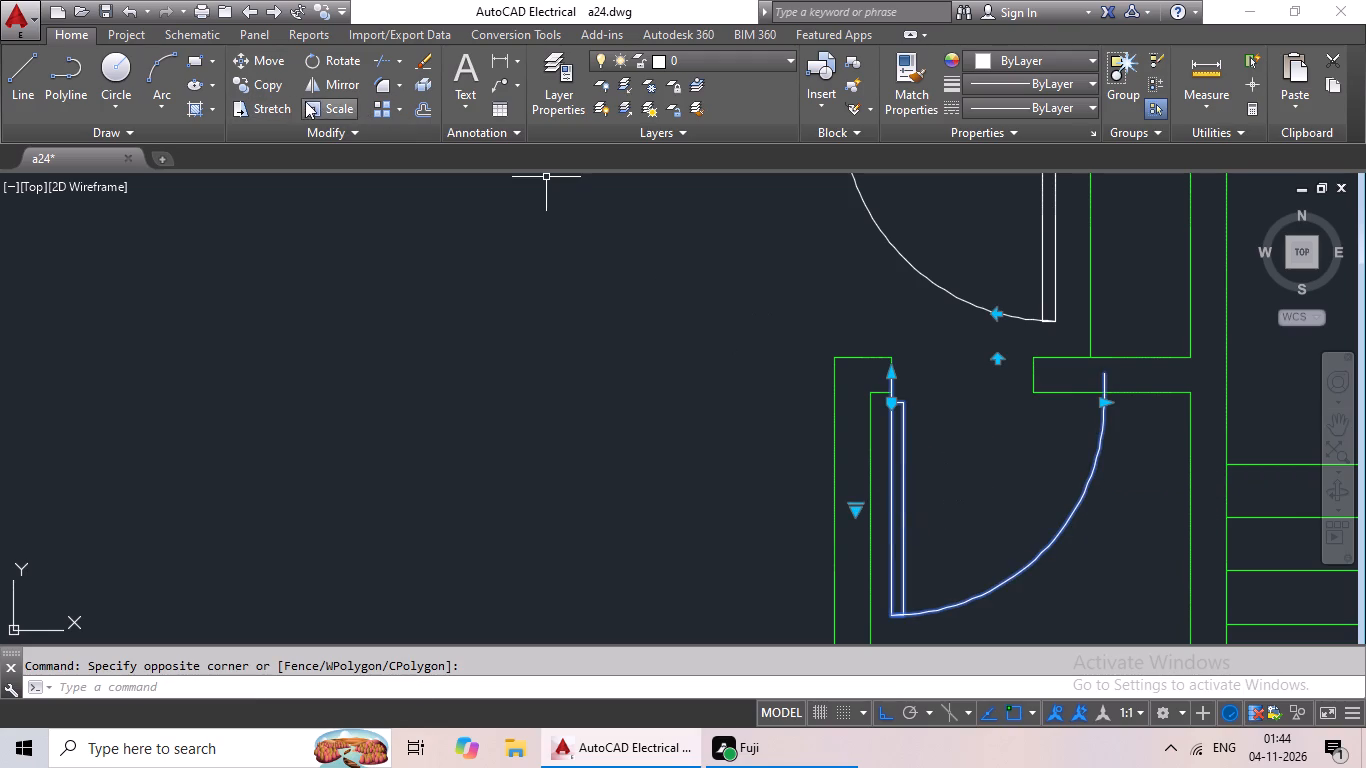
pyautogui.click(321, 112)
pyautogui.scroll(3, 903, 385)
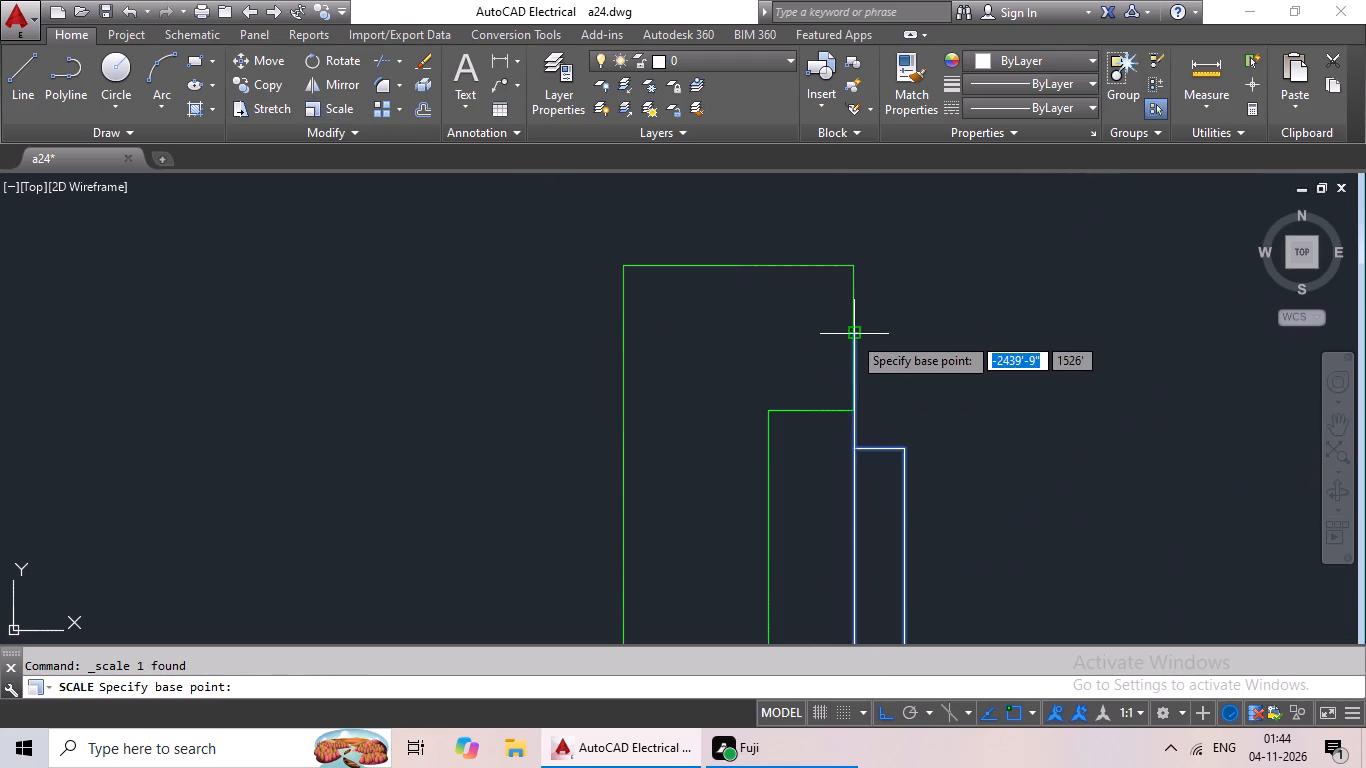
pyautogui.click(852, 335)
pyautogui.click(364, 686)
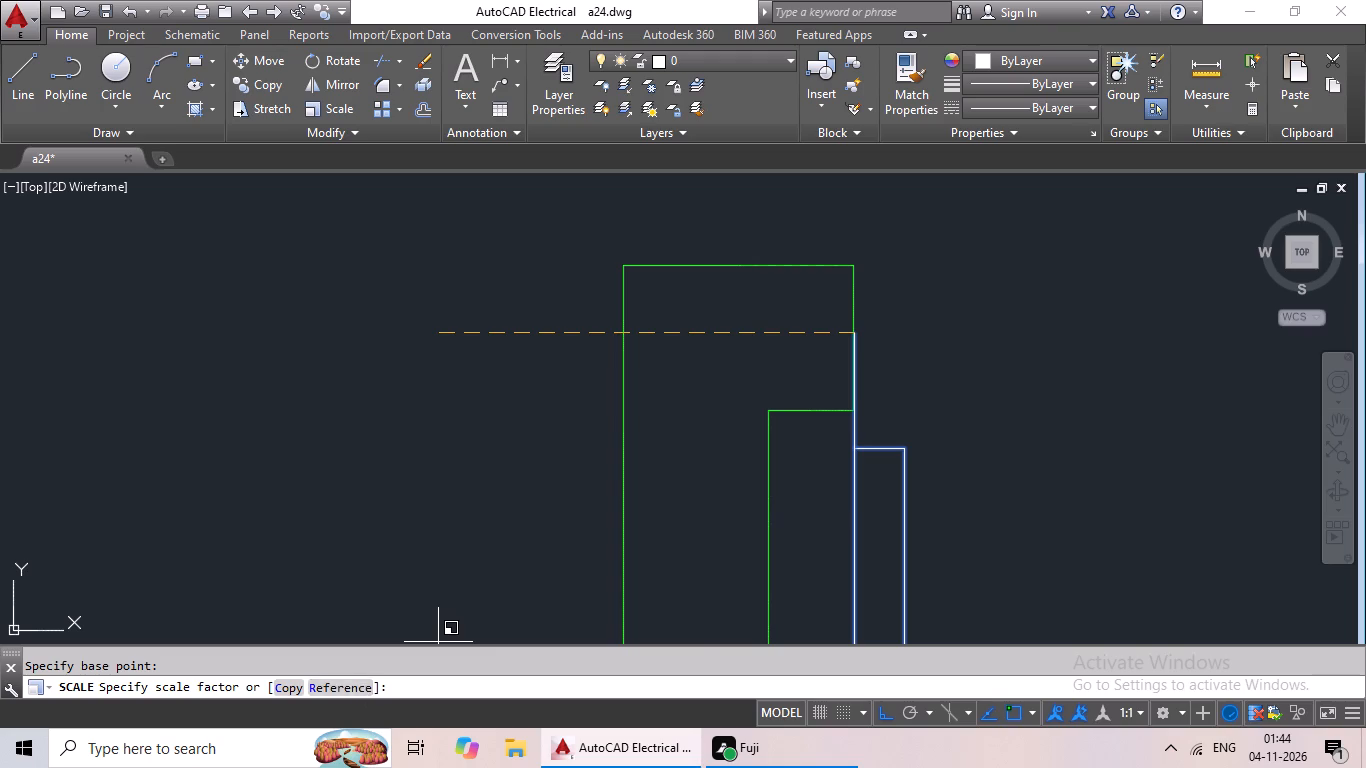
pyautogui.click(858, 345)
pyautogui.scroll(-1, 923, 351)
pyautogui.moveTo(958, 366); pyautogui.dragTo(407, 422, button='middle')
pyautogui.click(875, 394)
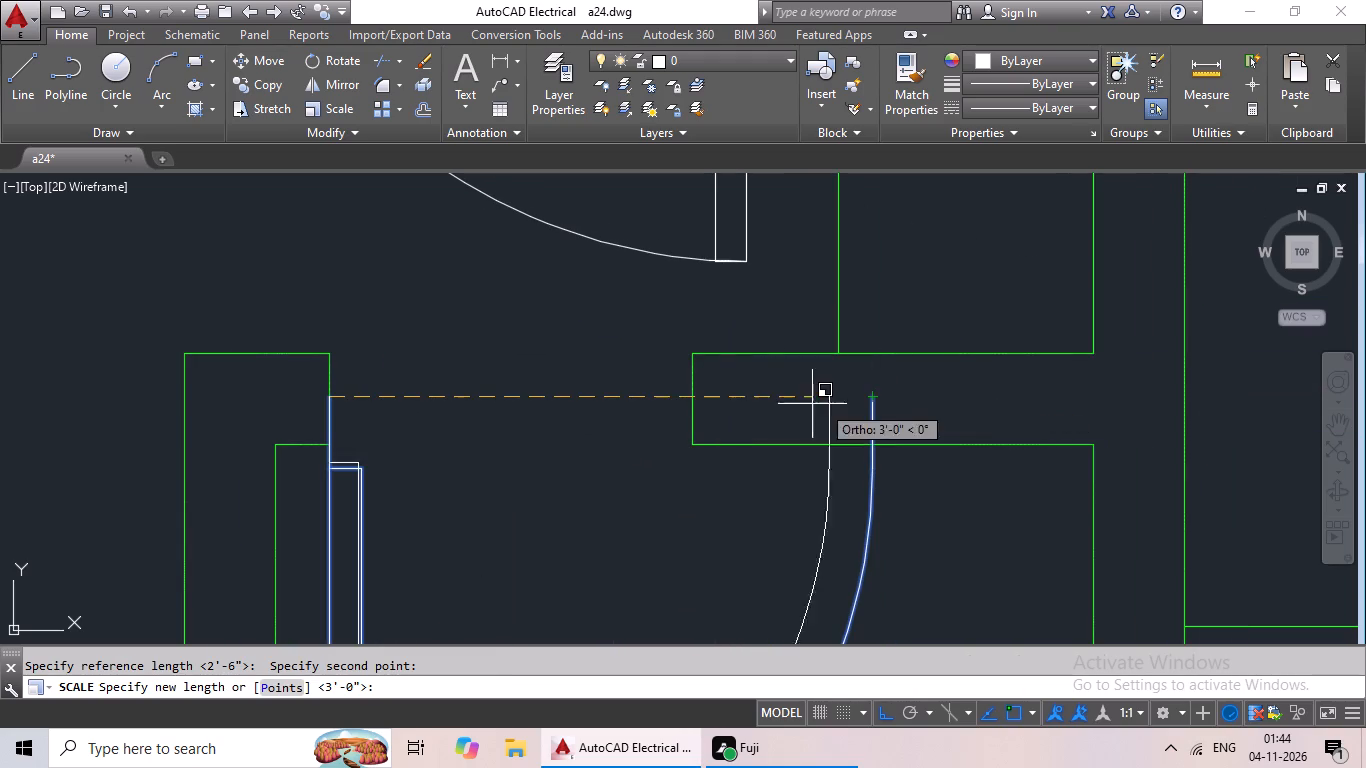
pyautogui.click(694, 394)
# Copy the left-hand master bedroom's door and paste it with its arc end on the left jamb of the right-hand toilet doorway beside the stairs.
pyautogui.scroll(-4, 731, 383)
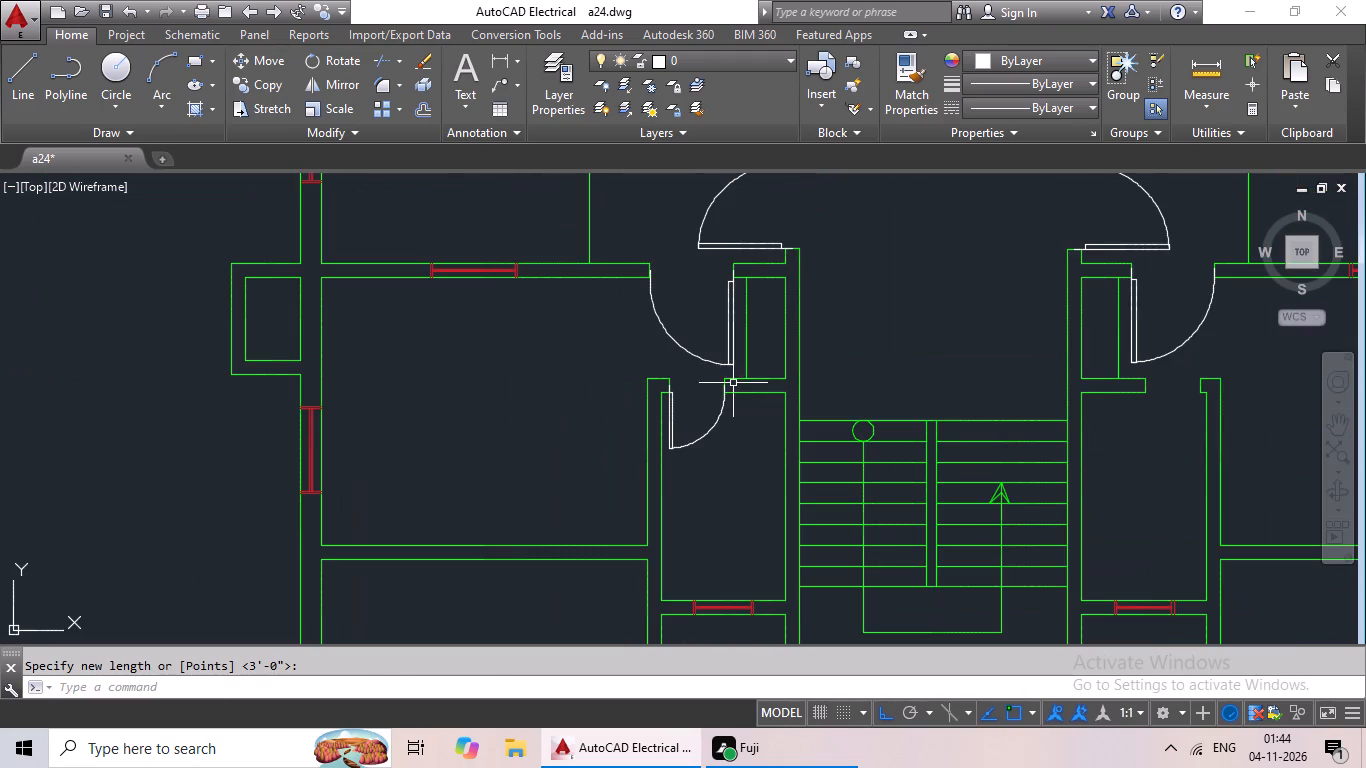
pyautogui.click(688, 349)
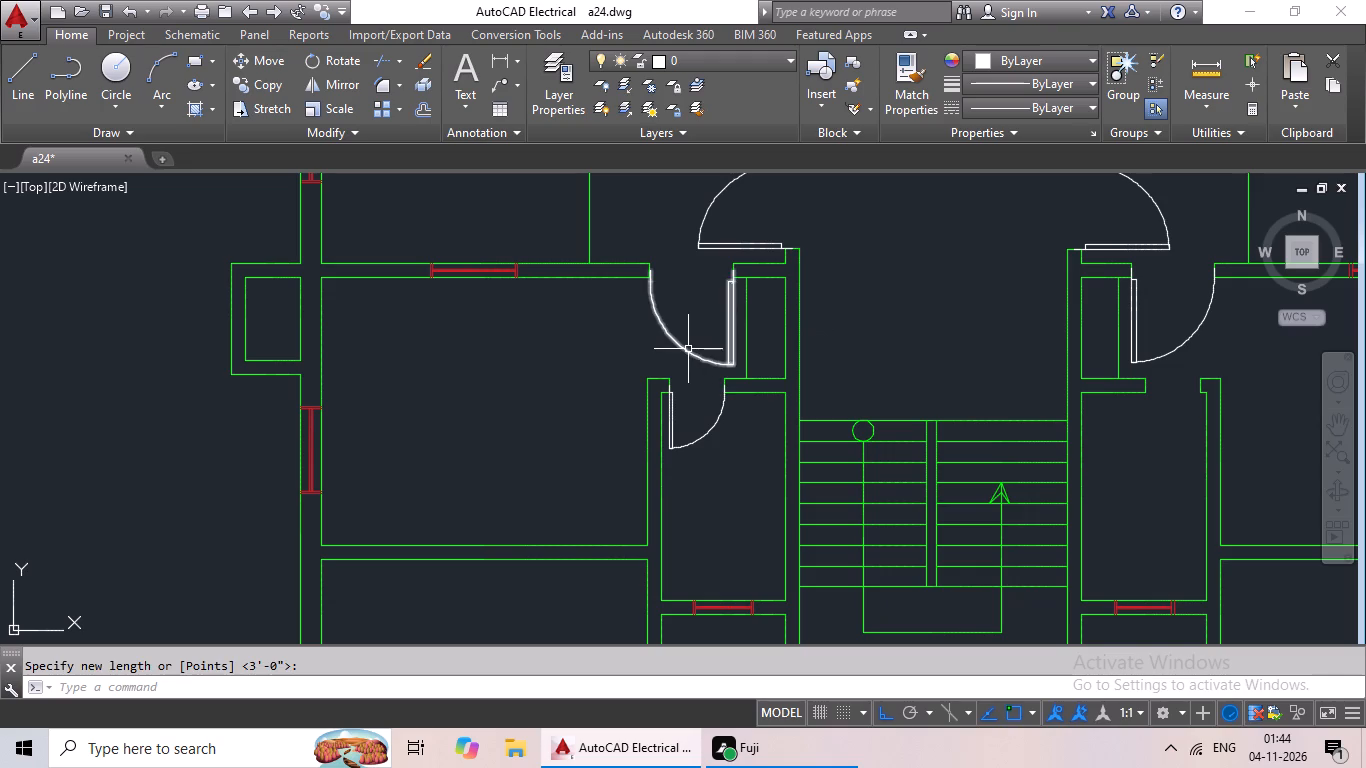
pyautogui.hotkey('ctrl', 'c')
pyautogui.hotkey('ctrl', 'v')
pyautogui.scroll(-2, 961, 430)
pyautogui.scroll(3, 957, 453)
pyautogui.moveTo(1114, 424); pyautogui.dragTo(503, 544, button='middle')
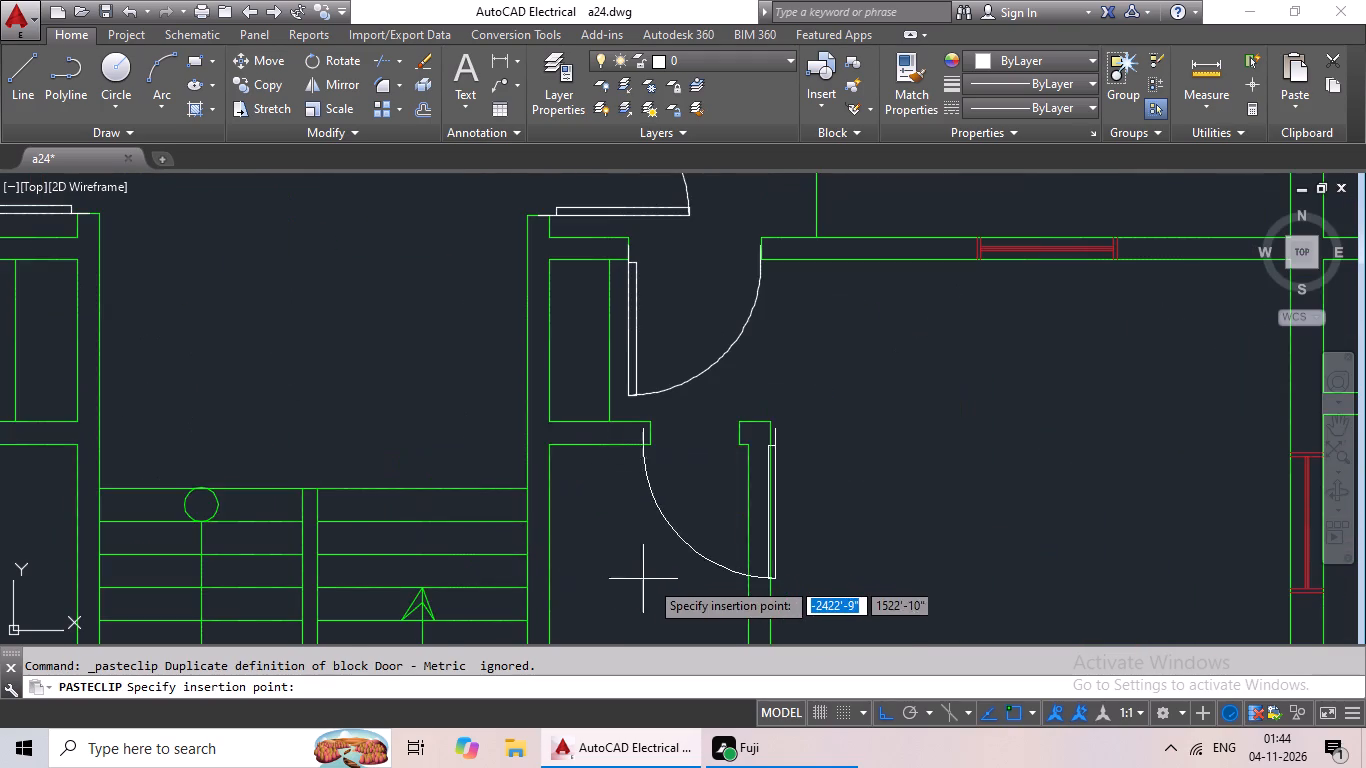
pyautogui.scroll(-2, 668, 584)
pyautogui.scroll(3, 659, 576)
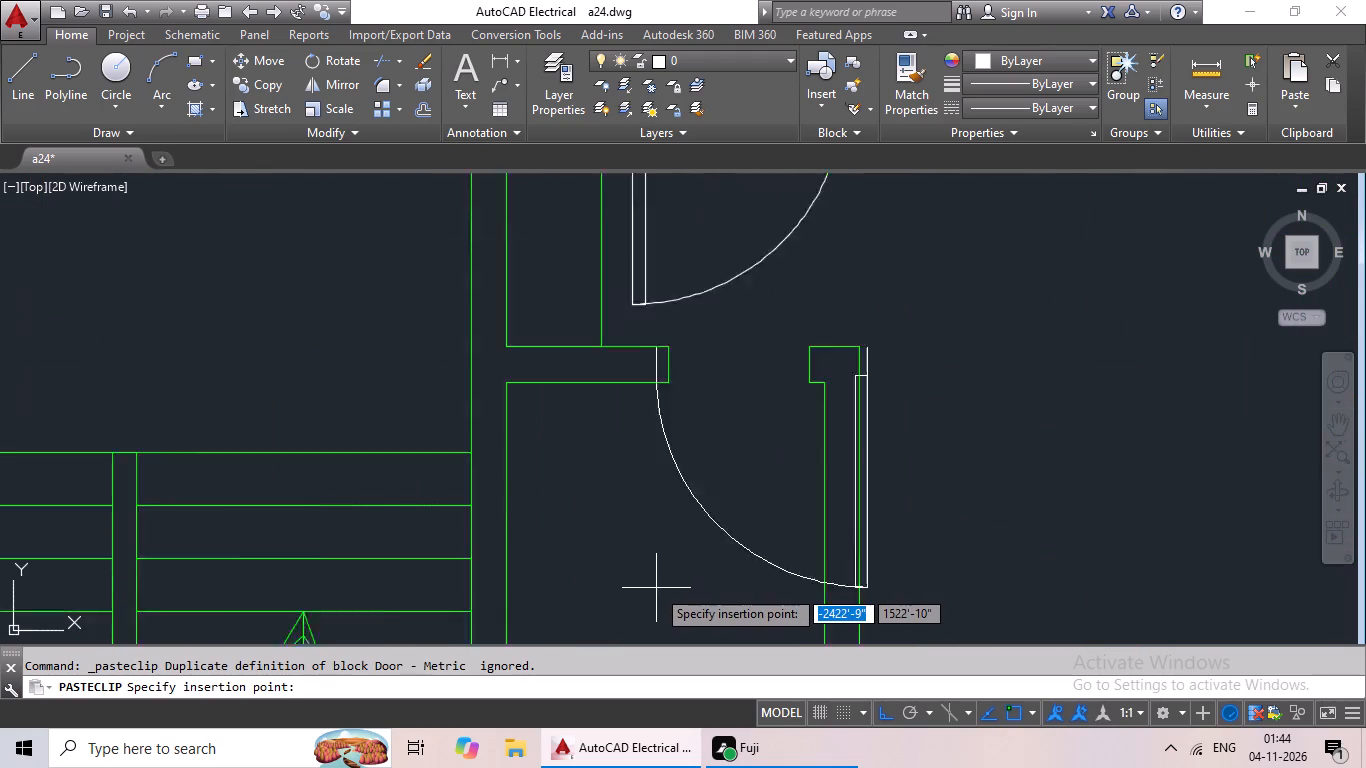
pyautogui.scroll(1, 656, 588)
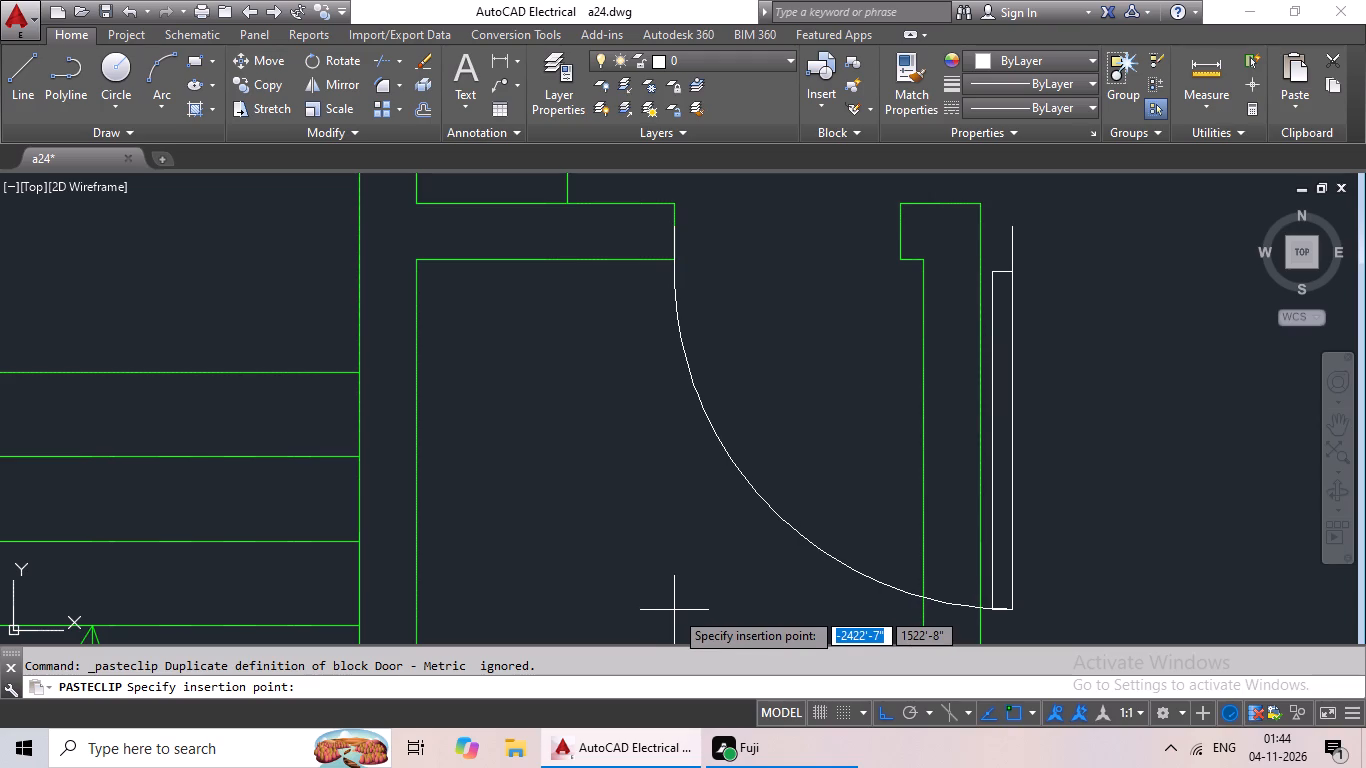
pyautogui.click(674, 615)
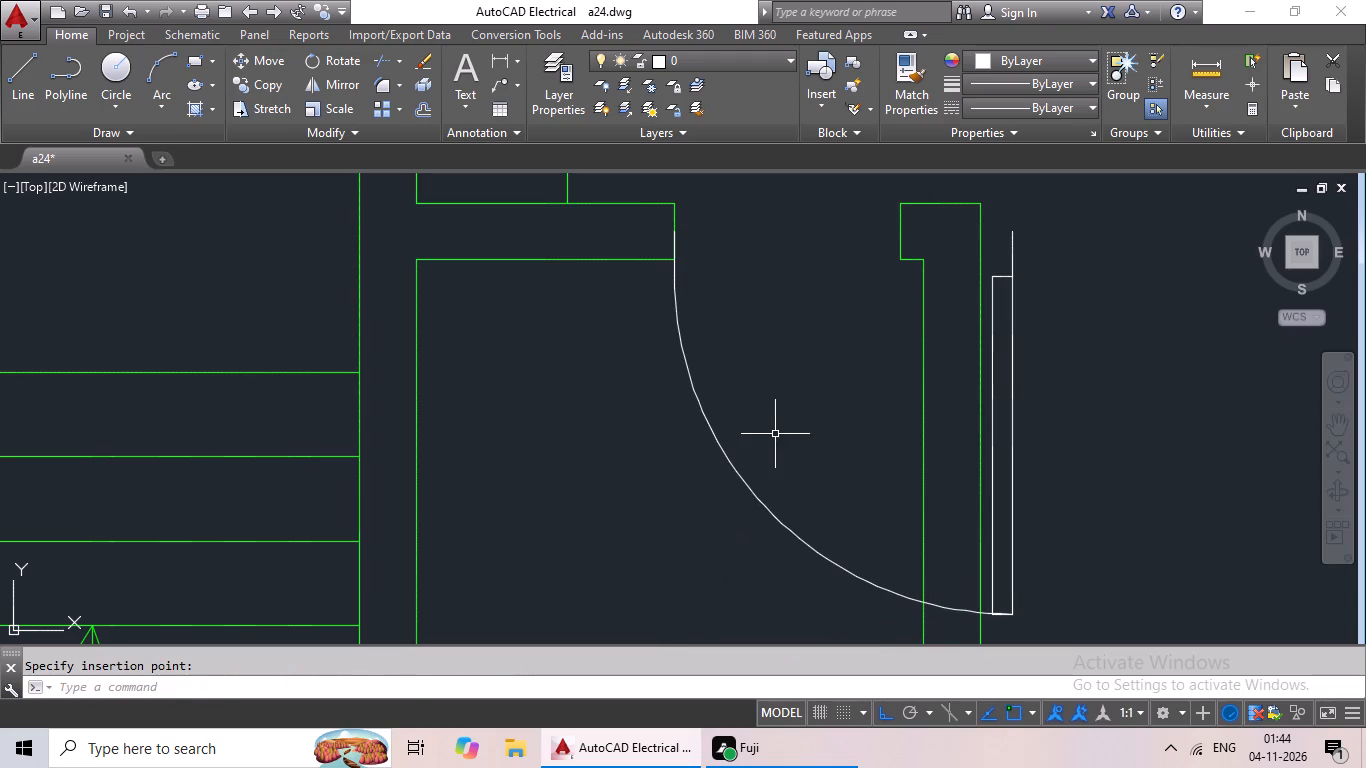
# Scale the door of the right-hand toilet beside the stairs from its left jamb by reference, matching its width to the opening.
pyautogui.moveTo(777, 430); pyautogui.dragTo(679, 518)
pyautogui.click(679, 518)
pyautogui.click(804, 433)
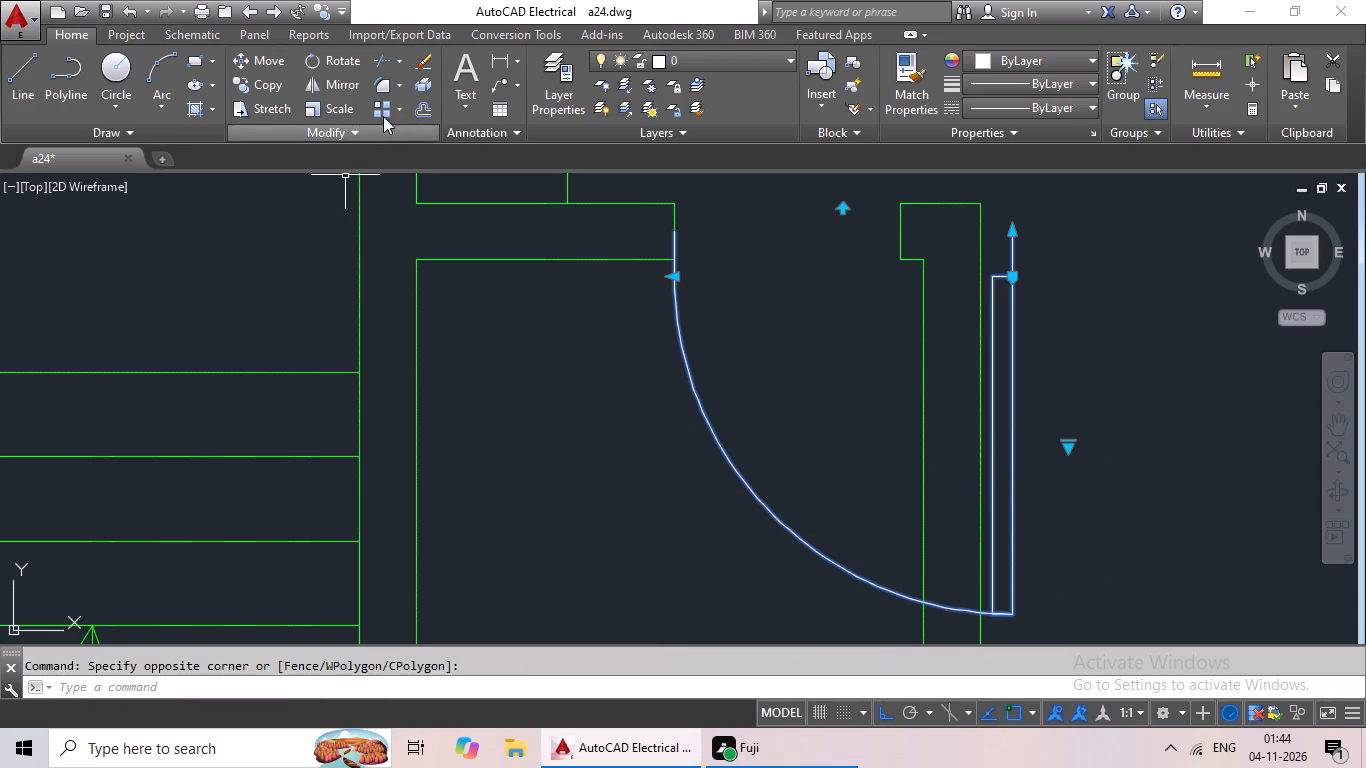
pyautogui.click(333, 104)
pyautogui.scroll(1, 743, 221)
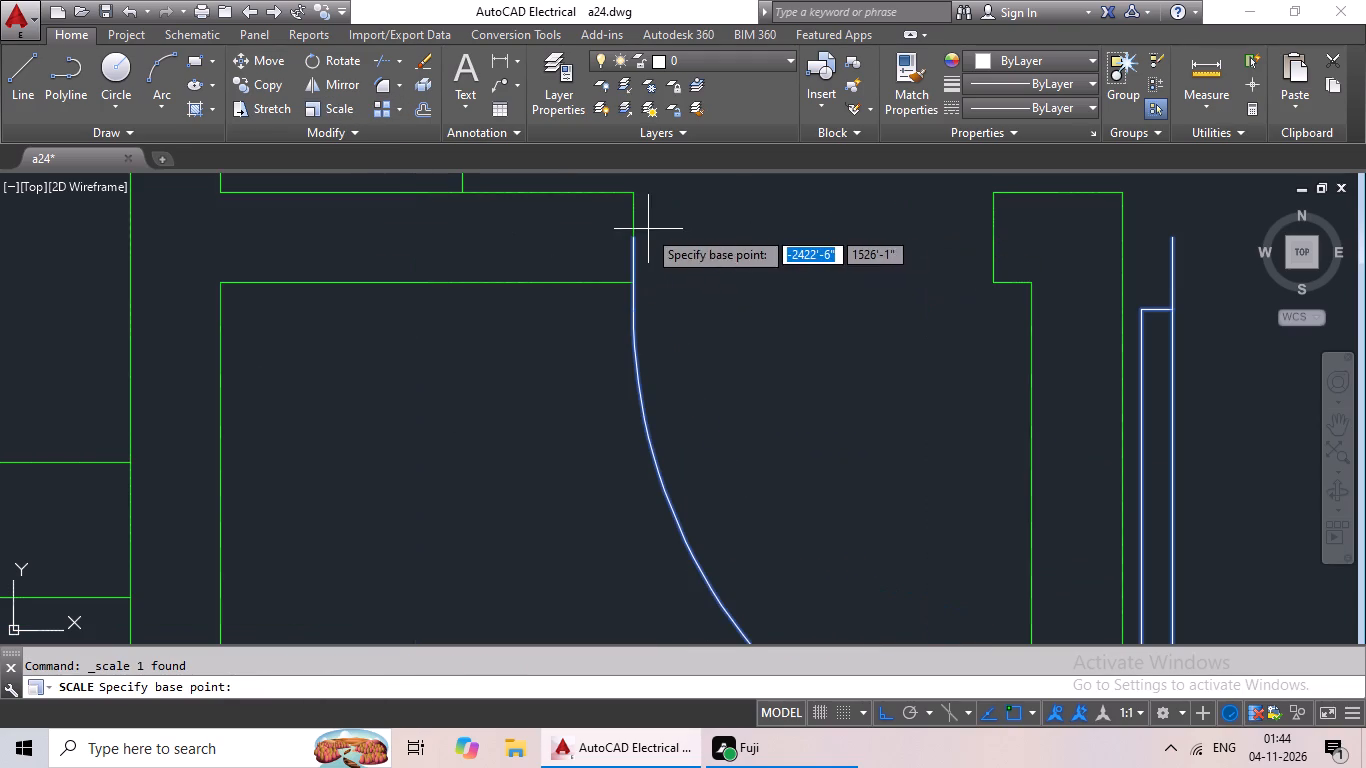
pyautogui.click(634, 239)
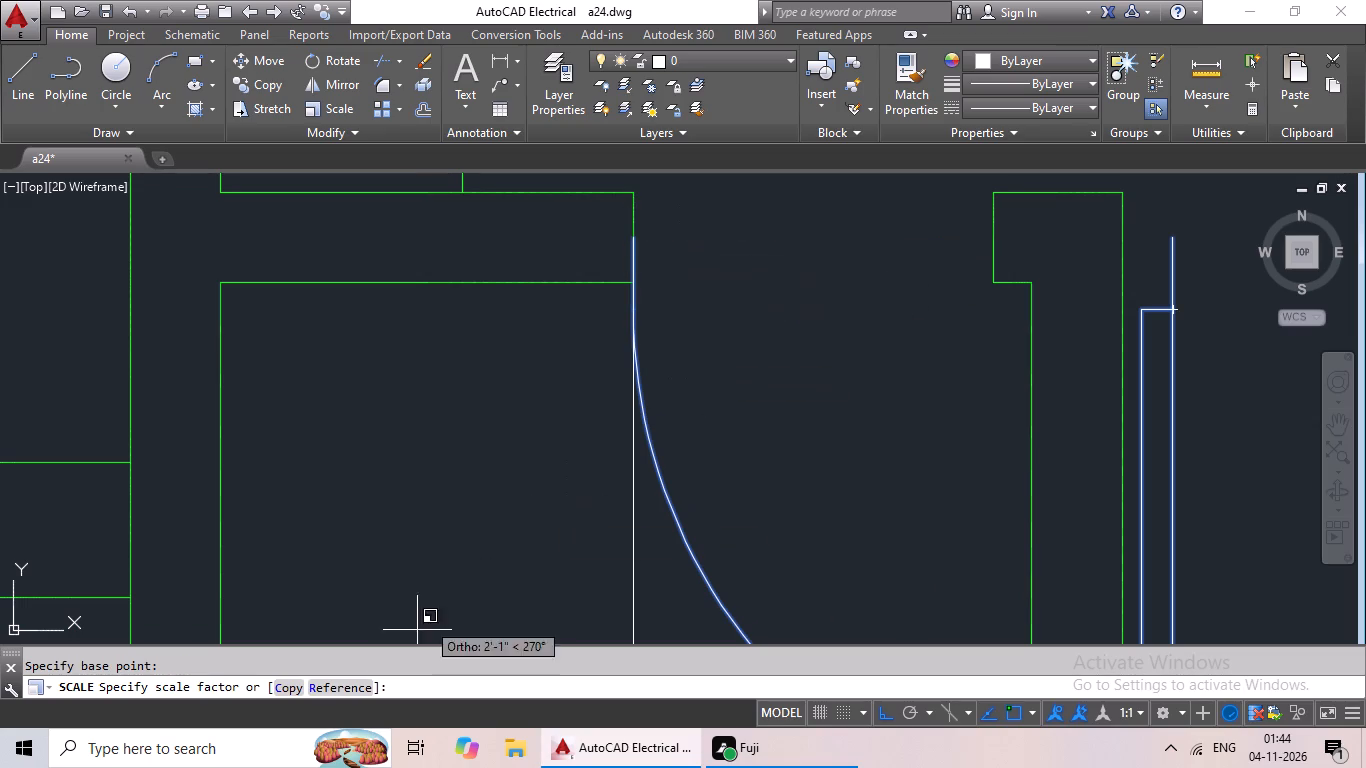
pyautogui.click(357, 691)
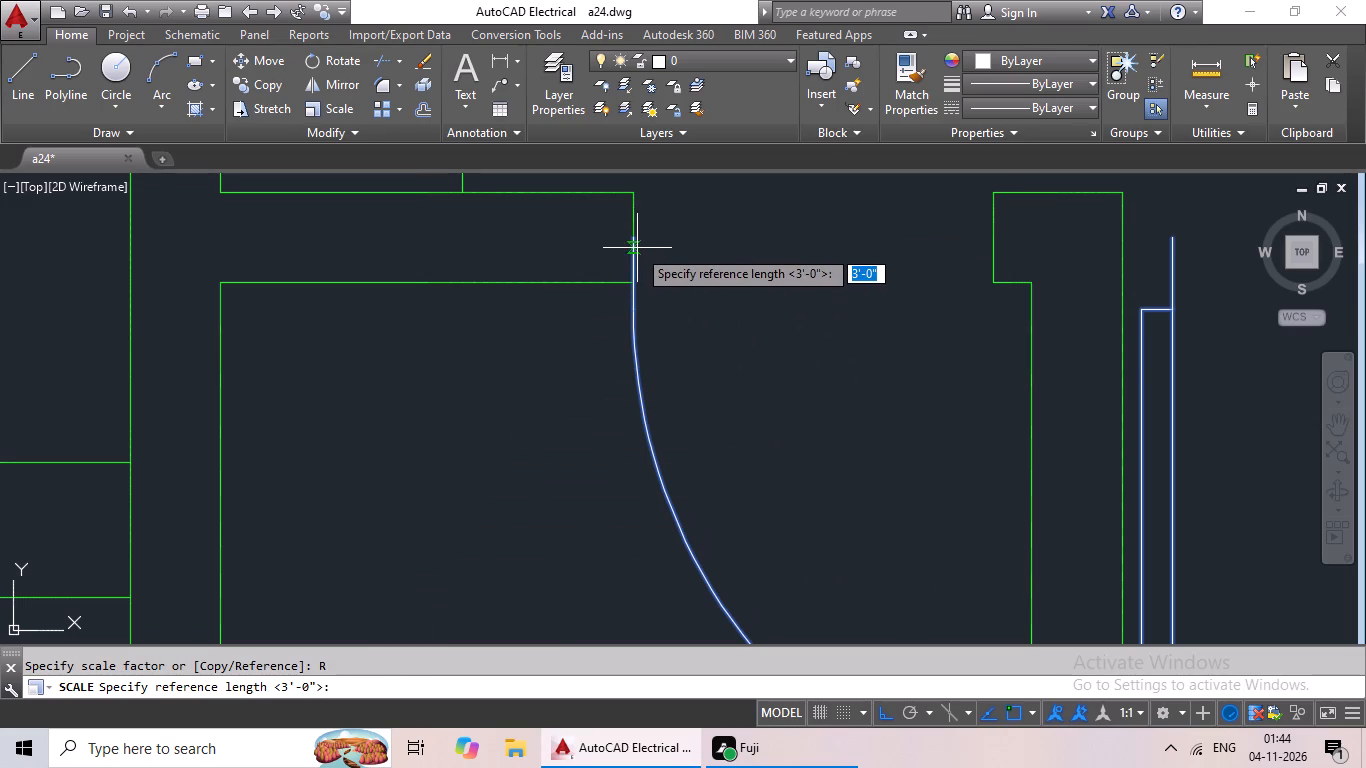
pyautogui.click(637, 244)
pyautogui.moveTo(802, 279); pyautogui.dragTo(325, 306, button='middle')
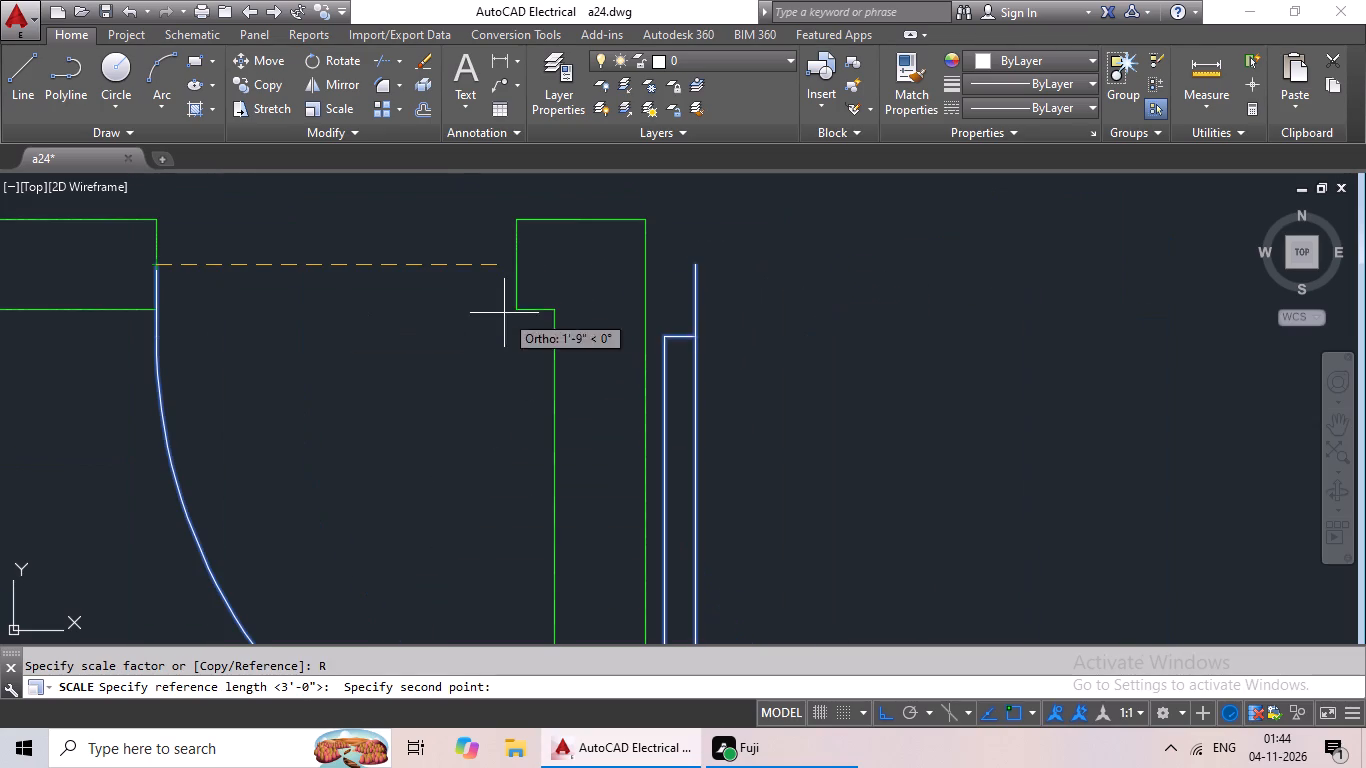
pyautogui.click(697, 269)
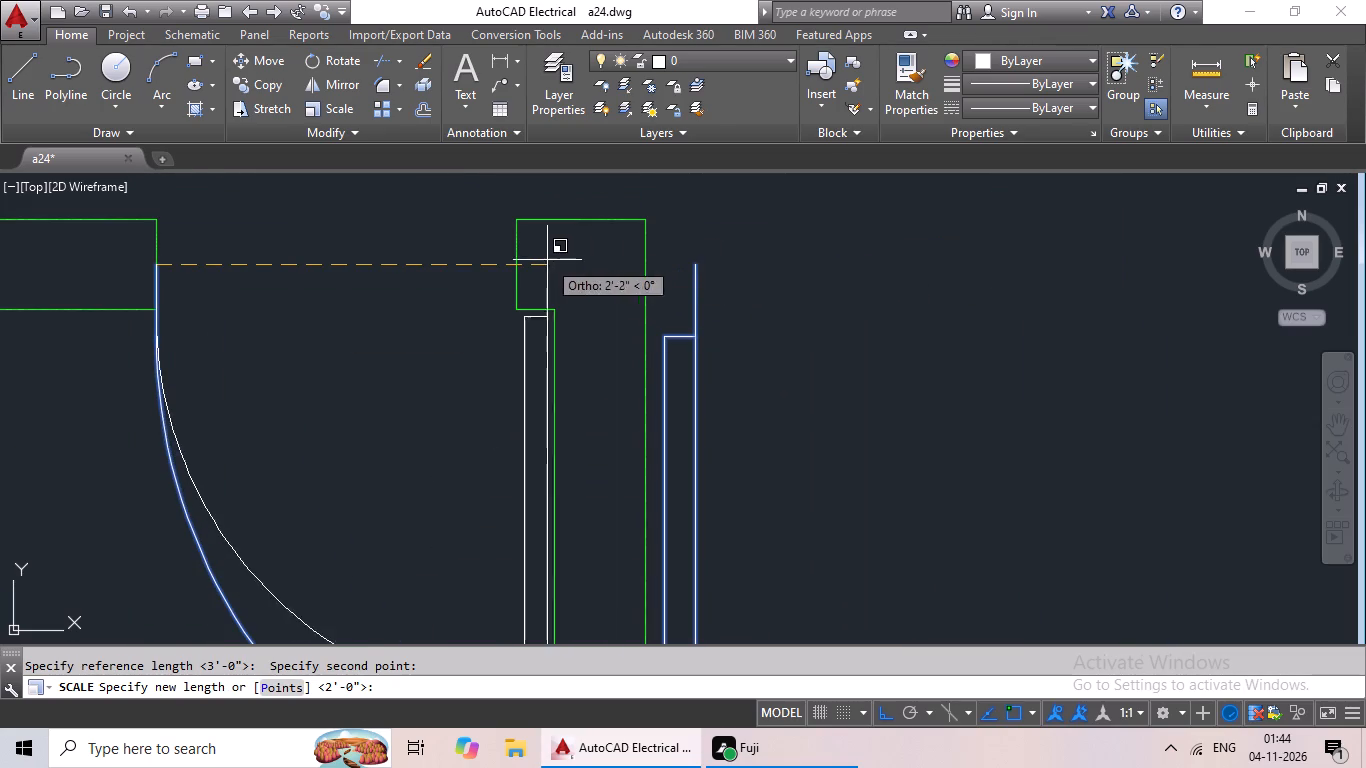
pyautogui.click(514, 263)
pyautogui.scroll(-6, 629, 259)
pyautogui.moveTo(724, 291); pyautogui.dragTo(722, 359, button='middle')
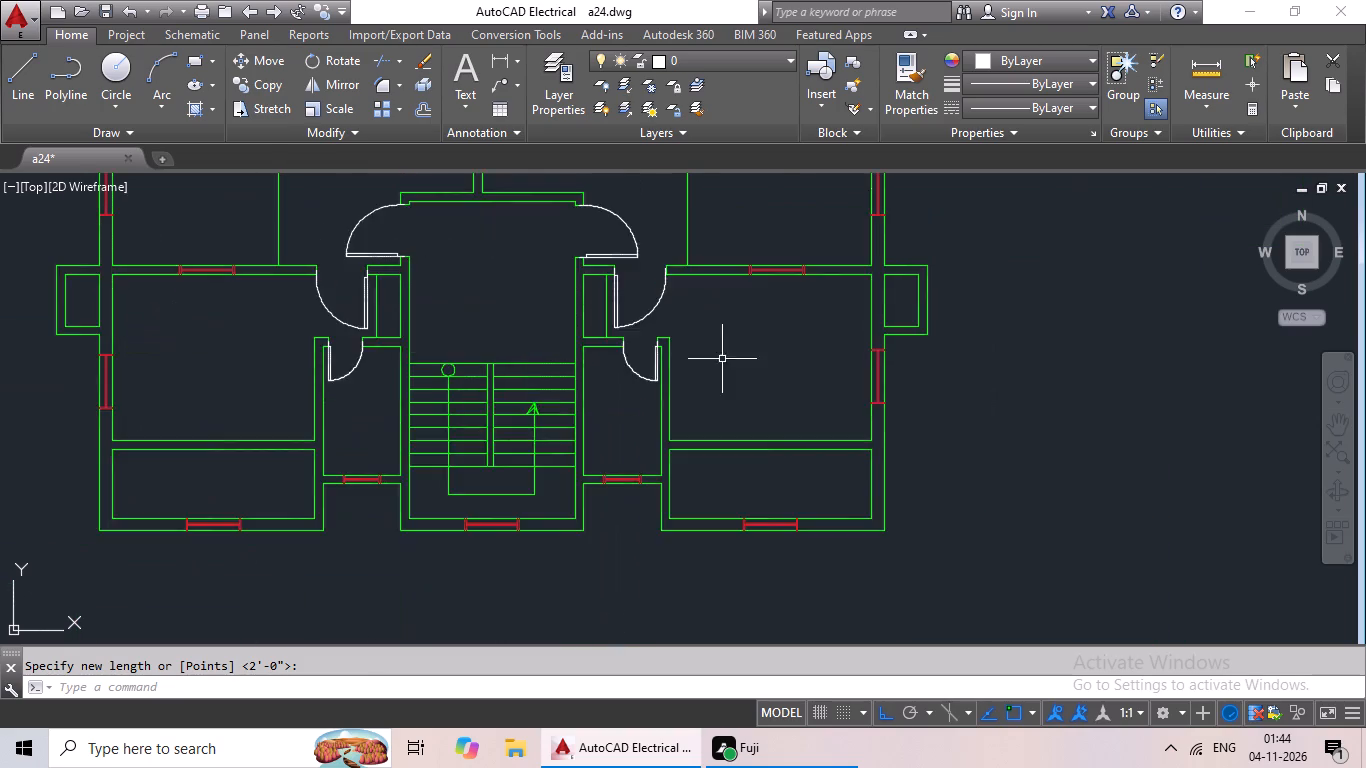
pyautogui.scroll(-2, 745, 348)
pyautogui.moveTo(763, 353); pyautogui.dragTo(670, 444, button='middle')
pyautogui.scroll(-1, 797, 412)
pyautogui.moveTo(806, 411); pyautogui.dragTo(710, 488, button='middle')
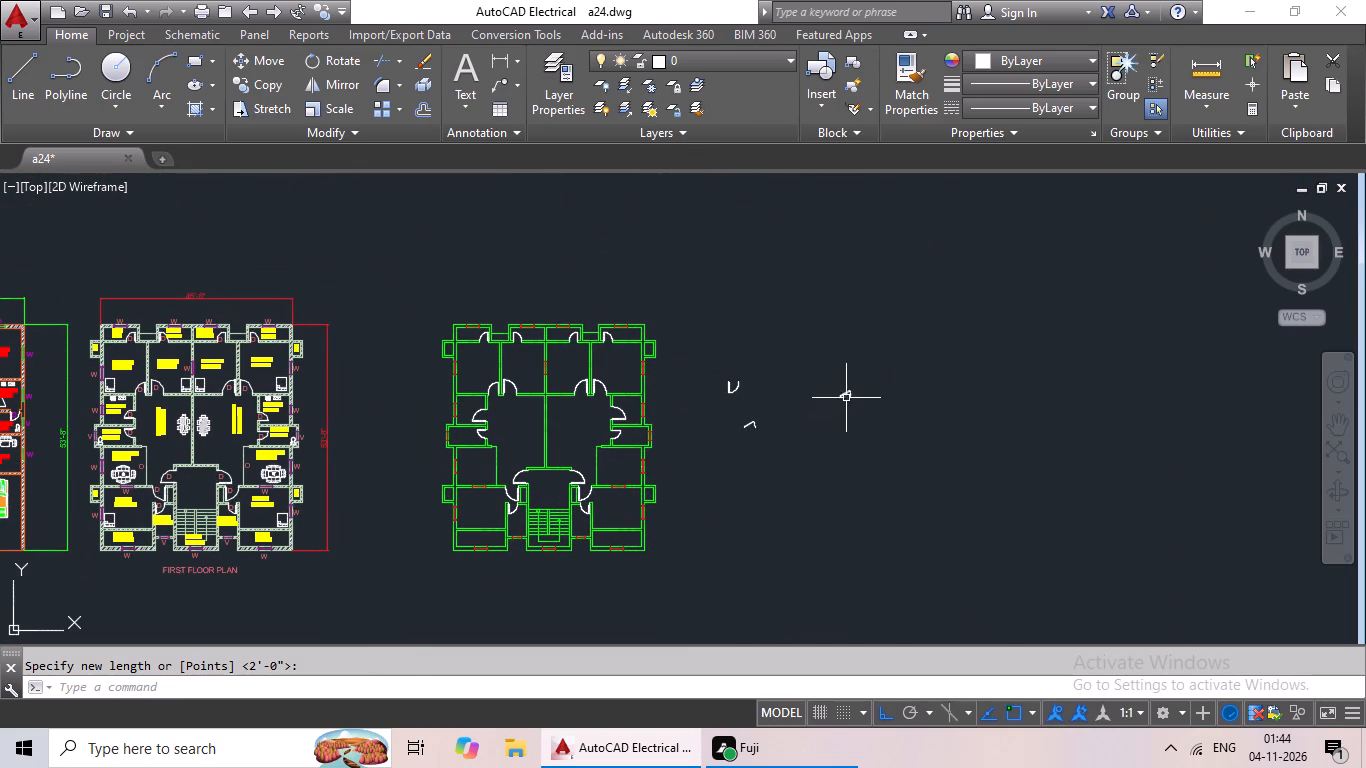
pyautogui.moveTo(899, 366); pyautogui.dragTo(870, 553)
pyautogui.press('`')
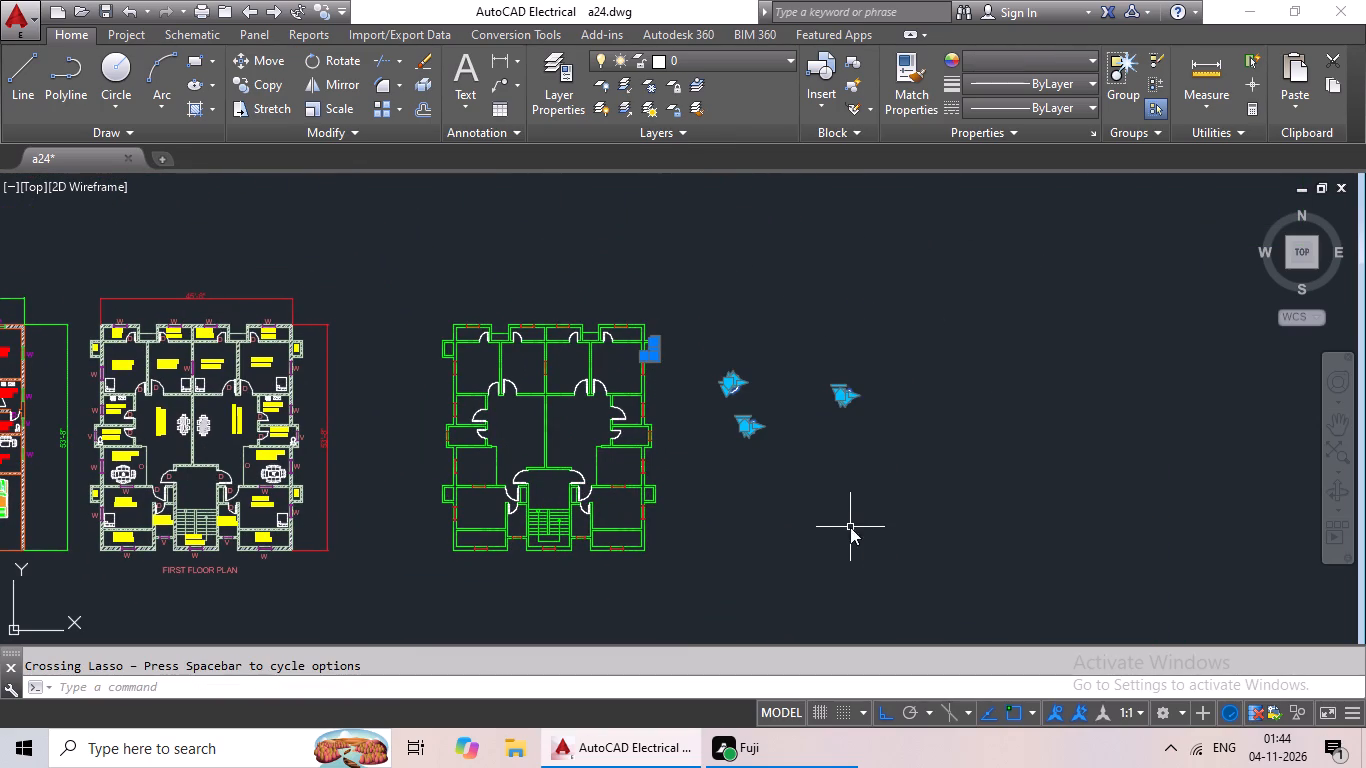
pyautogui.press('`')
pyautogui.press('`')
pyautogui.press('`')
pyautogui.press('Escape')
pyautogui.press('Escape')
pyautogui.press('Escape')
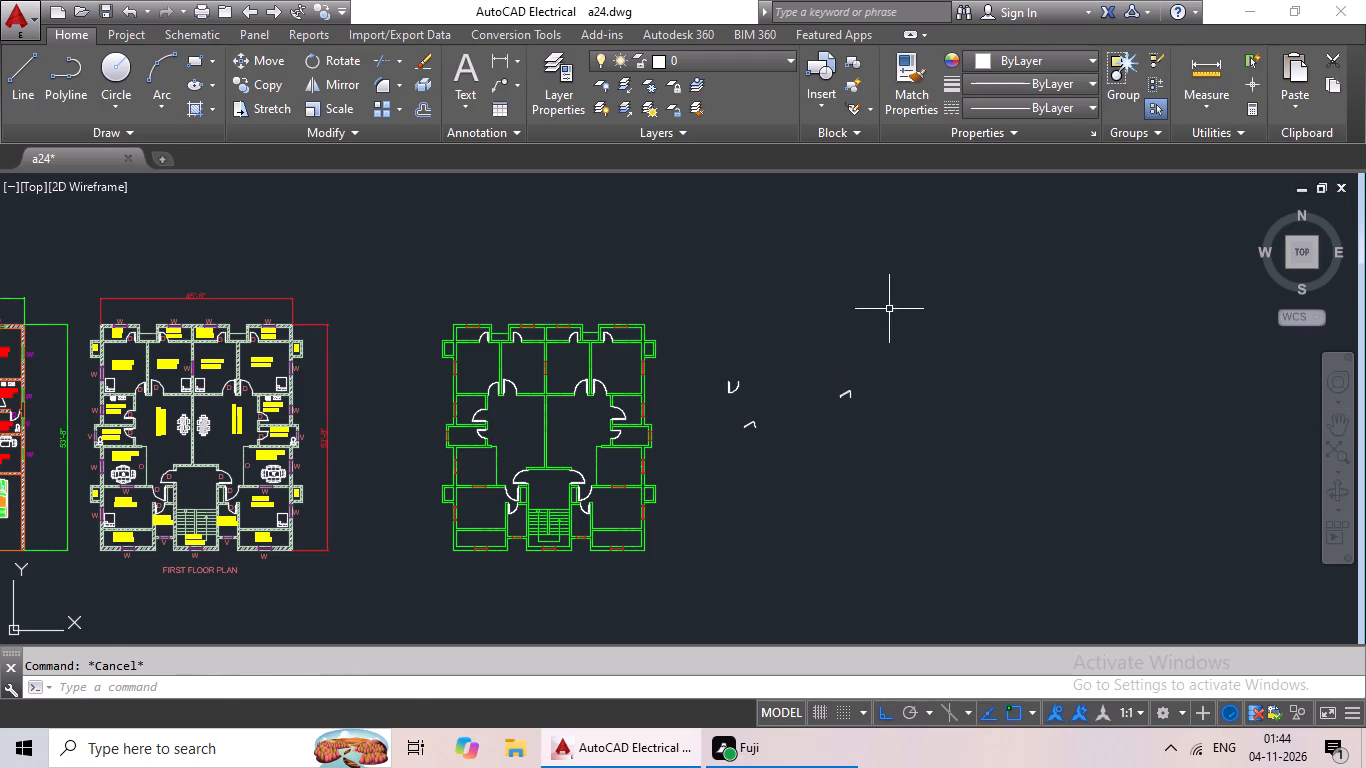
# Erase the three spare door blocks lying in the empty space beside the floor plan.
pyautogui.moveTo(873, 297); pyautogui.dragTo(937, 478)
pyautogui.press('Delete')
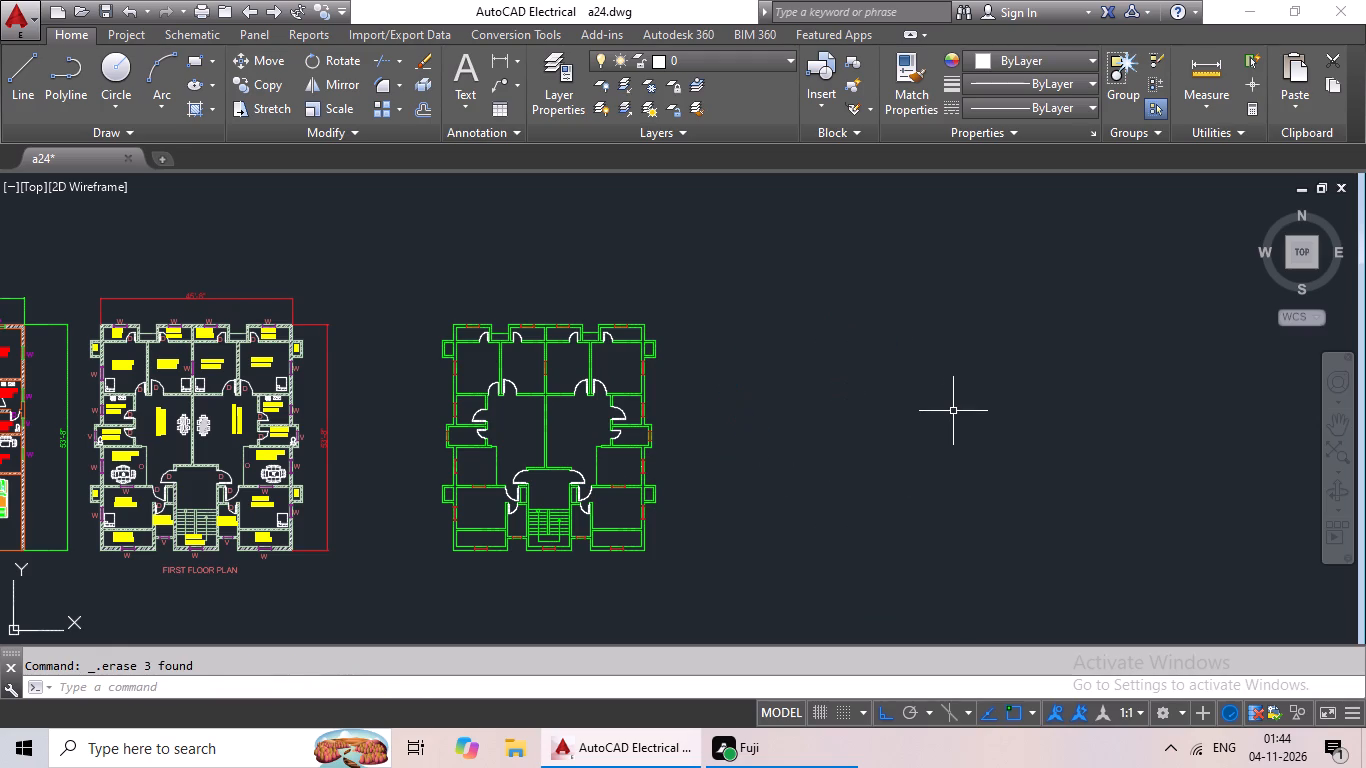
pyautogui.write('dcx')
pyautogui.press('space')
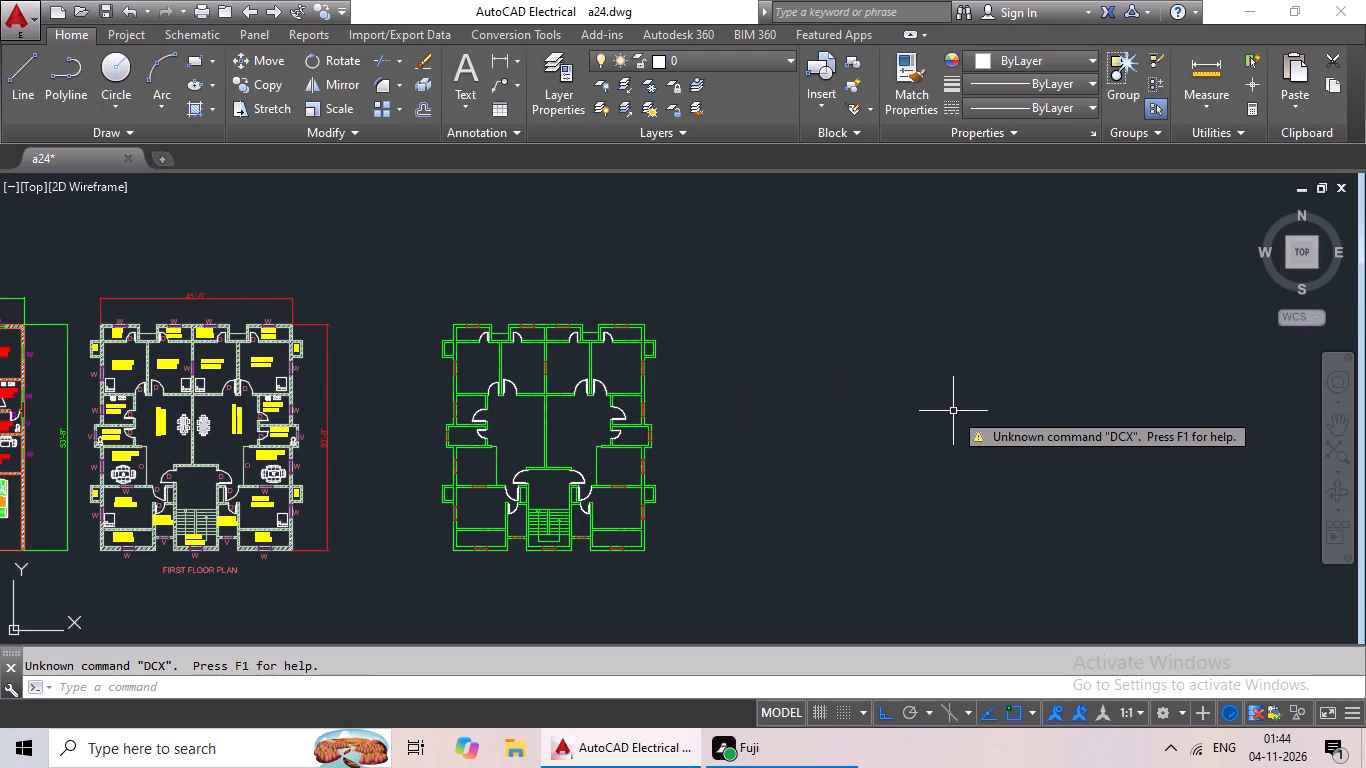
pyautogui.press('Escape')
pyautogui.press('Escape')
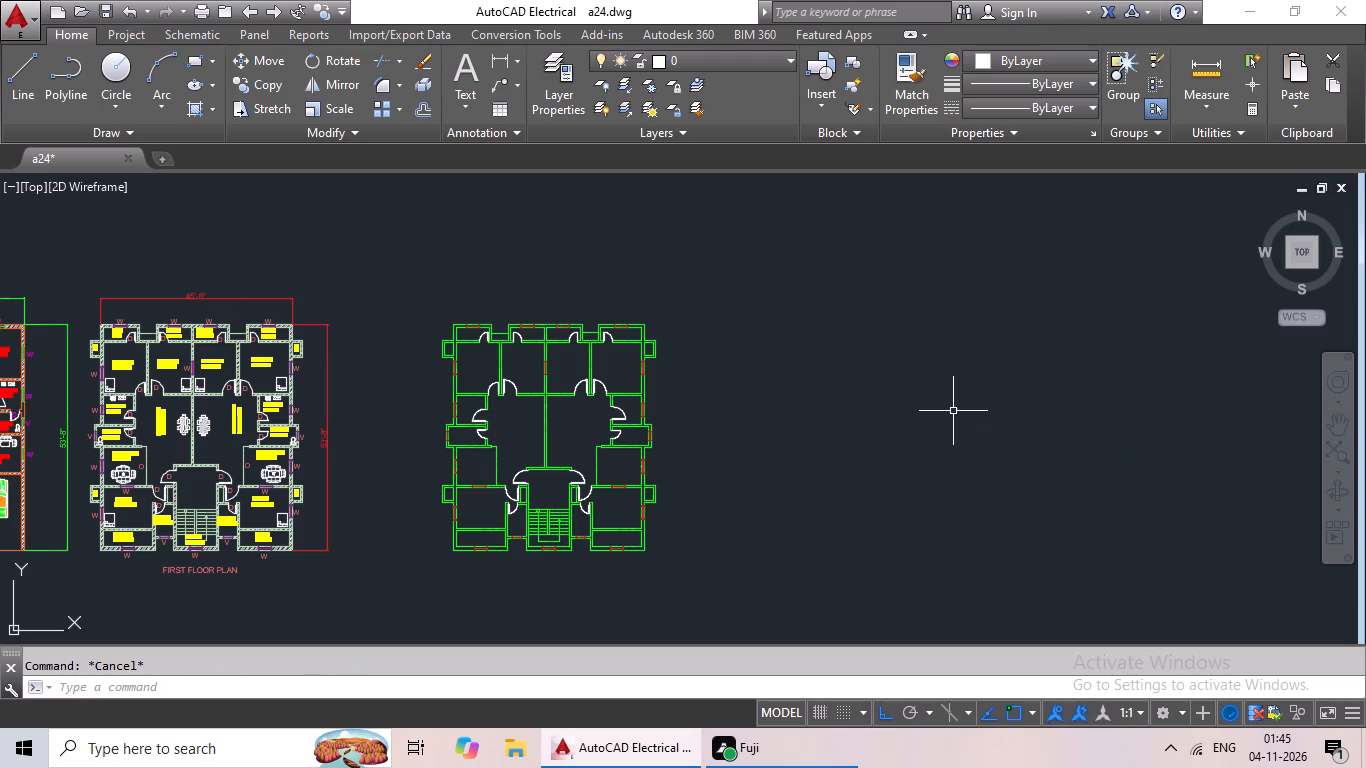
# Insert the Toilet - top block from House Designer.dwg in DesignCenter at scale 1, in the empty space beside the plan.
pyautogui.write('dc')
pyautogui.press('space')
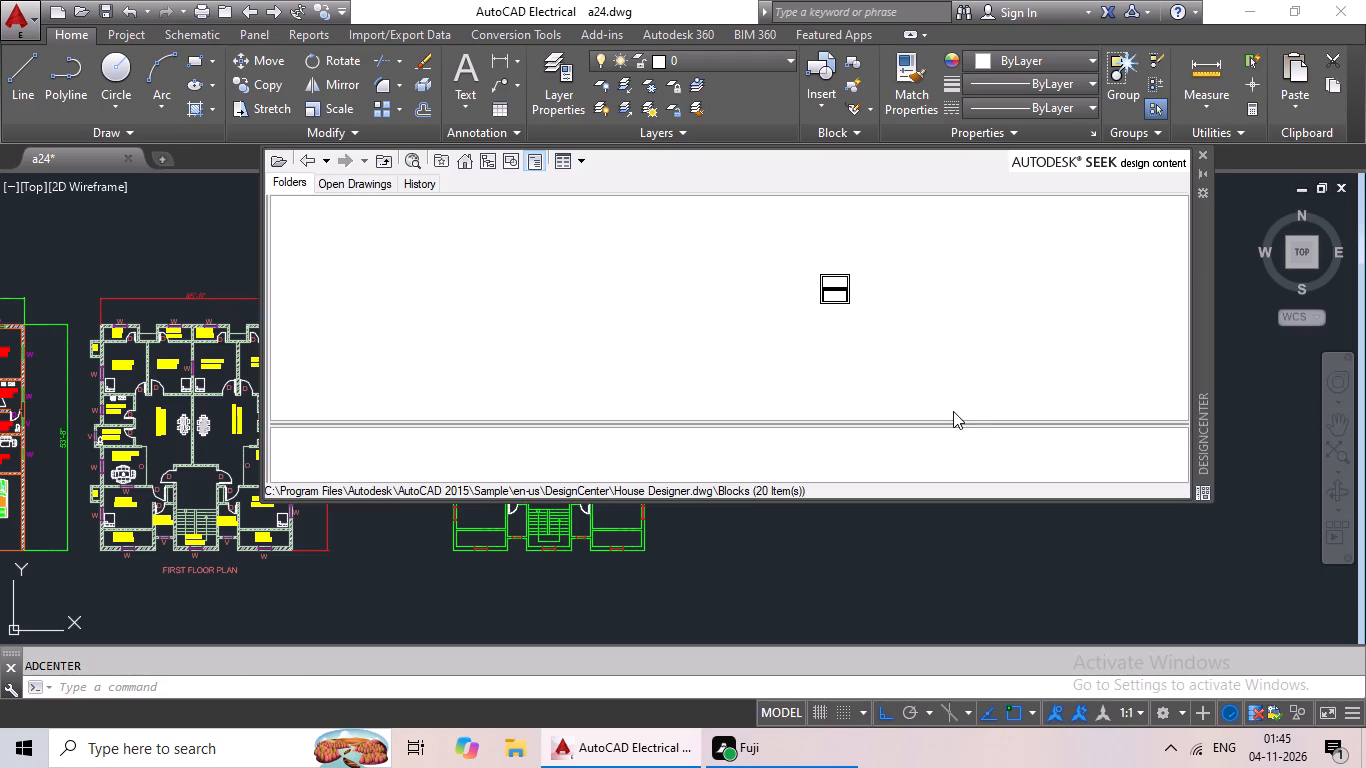
pyautogui.doubleClick(613, 296)
pyautogui.click(714, 499)
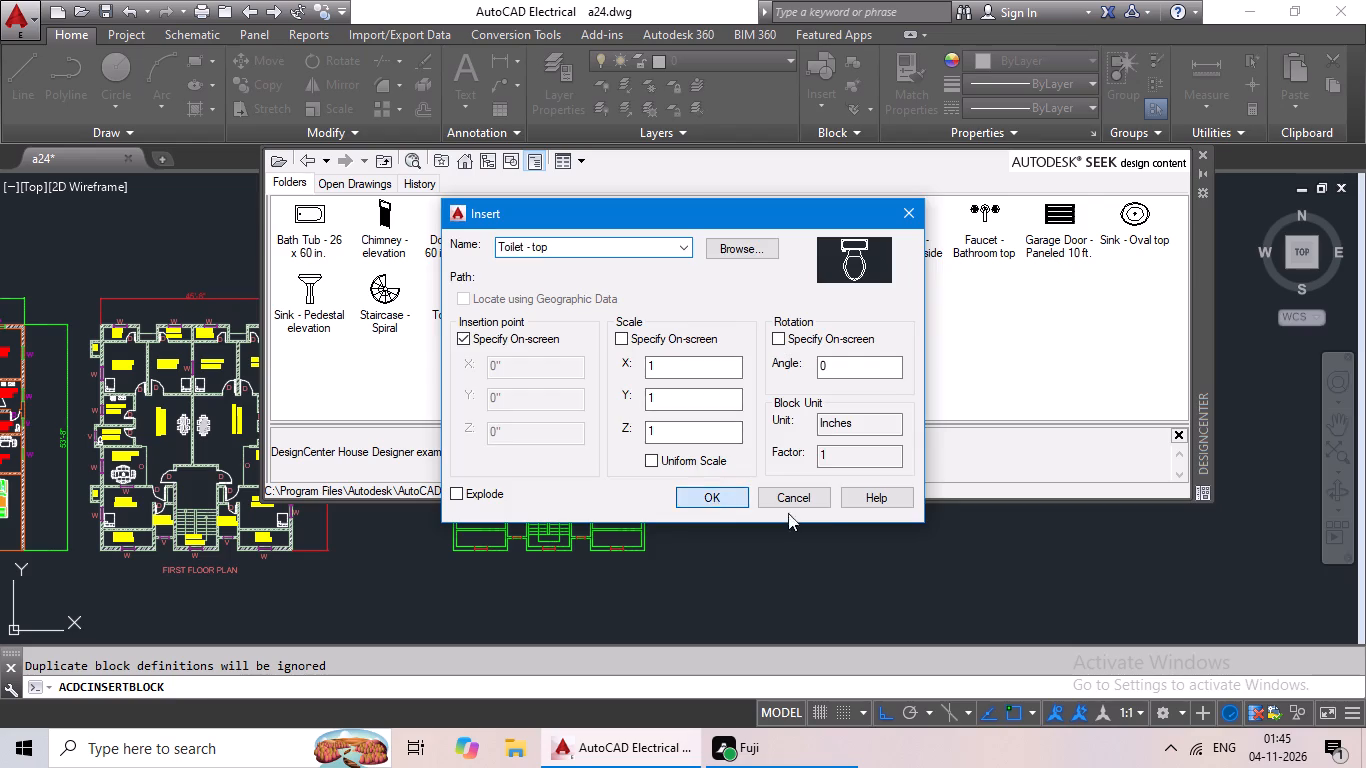
pyautogui.click(826, 517)
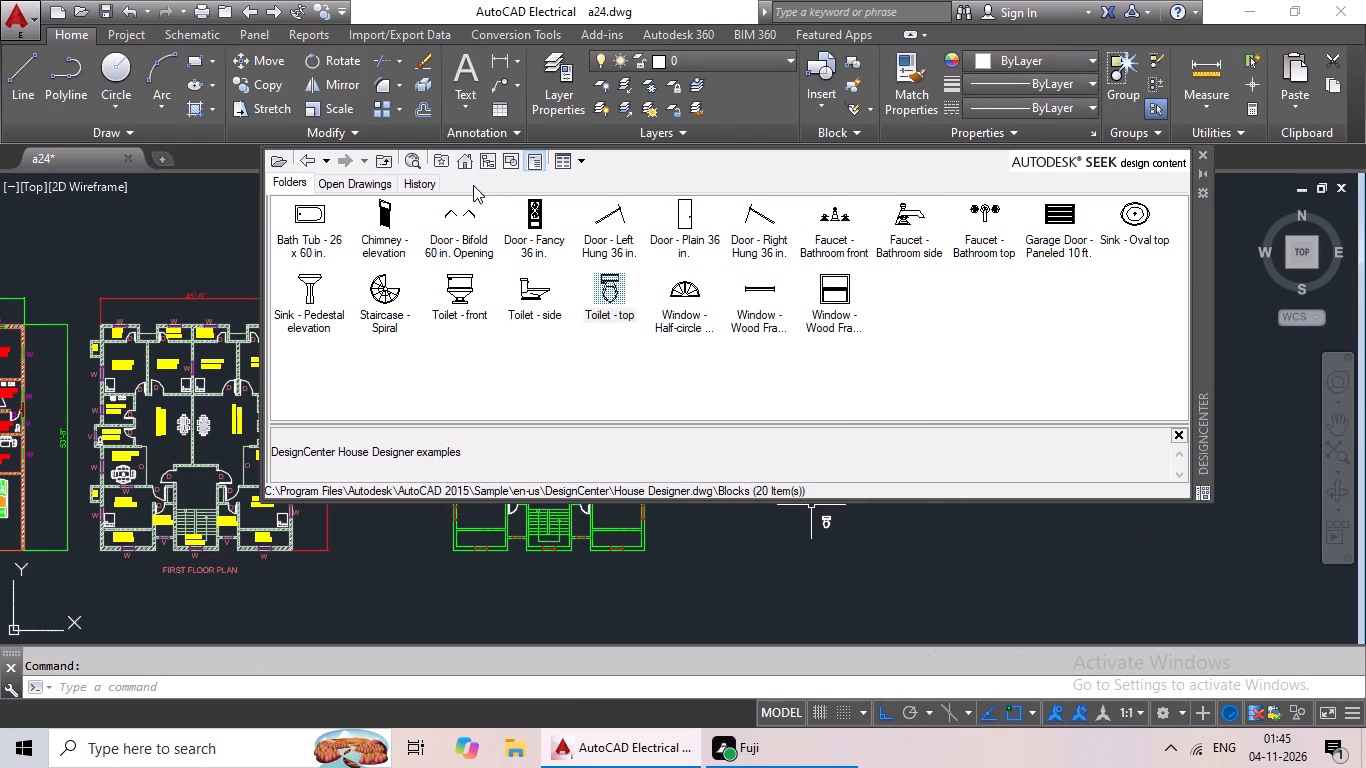
# Insert the Range-Oven - 30 in top block from DesignCenter's Kitchens.dwg in the empty space near the toilet block.
pyautogui.doubleClick(466, 154)
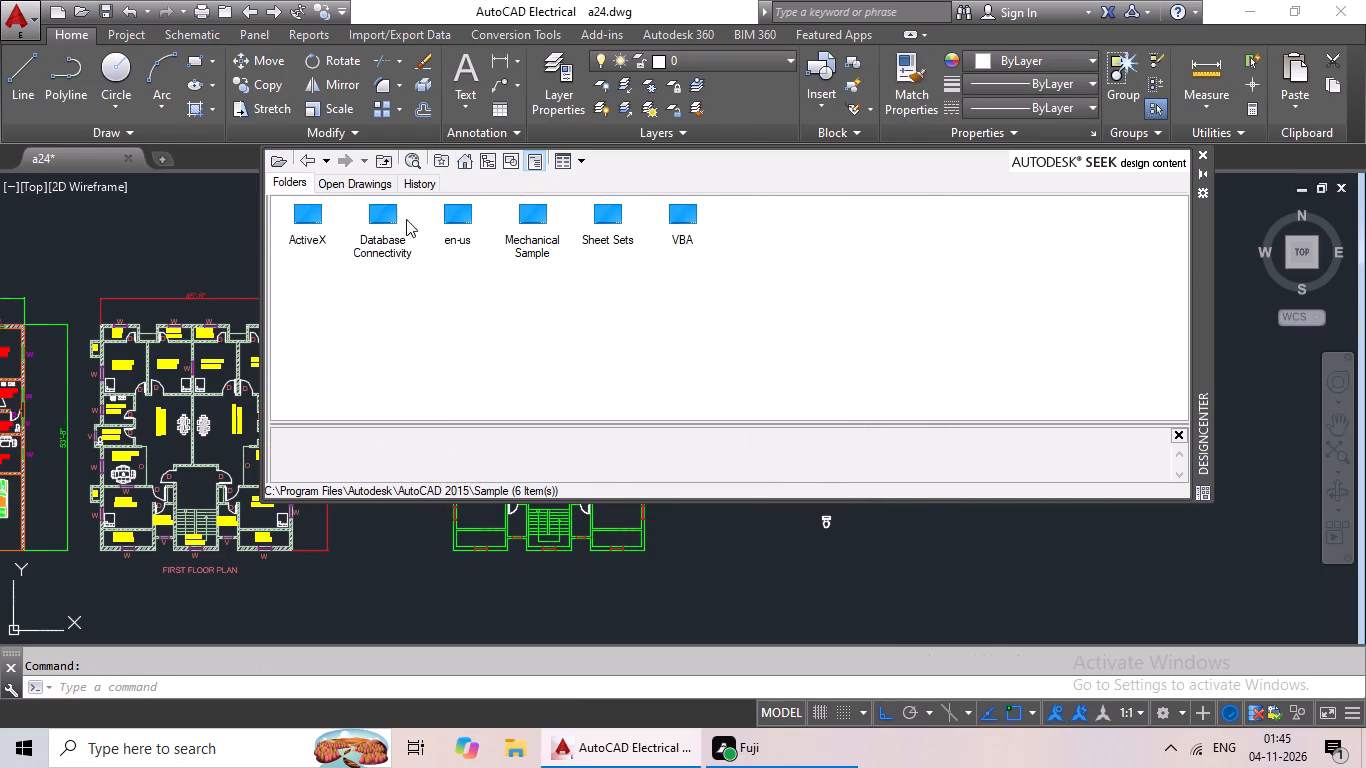
pyautogui.doubleClick(464, 212)
pyautogui.doubleClick(320, 218)
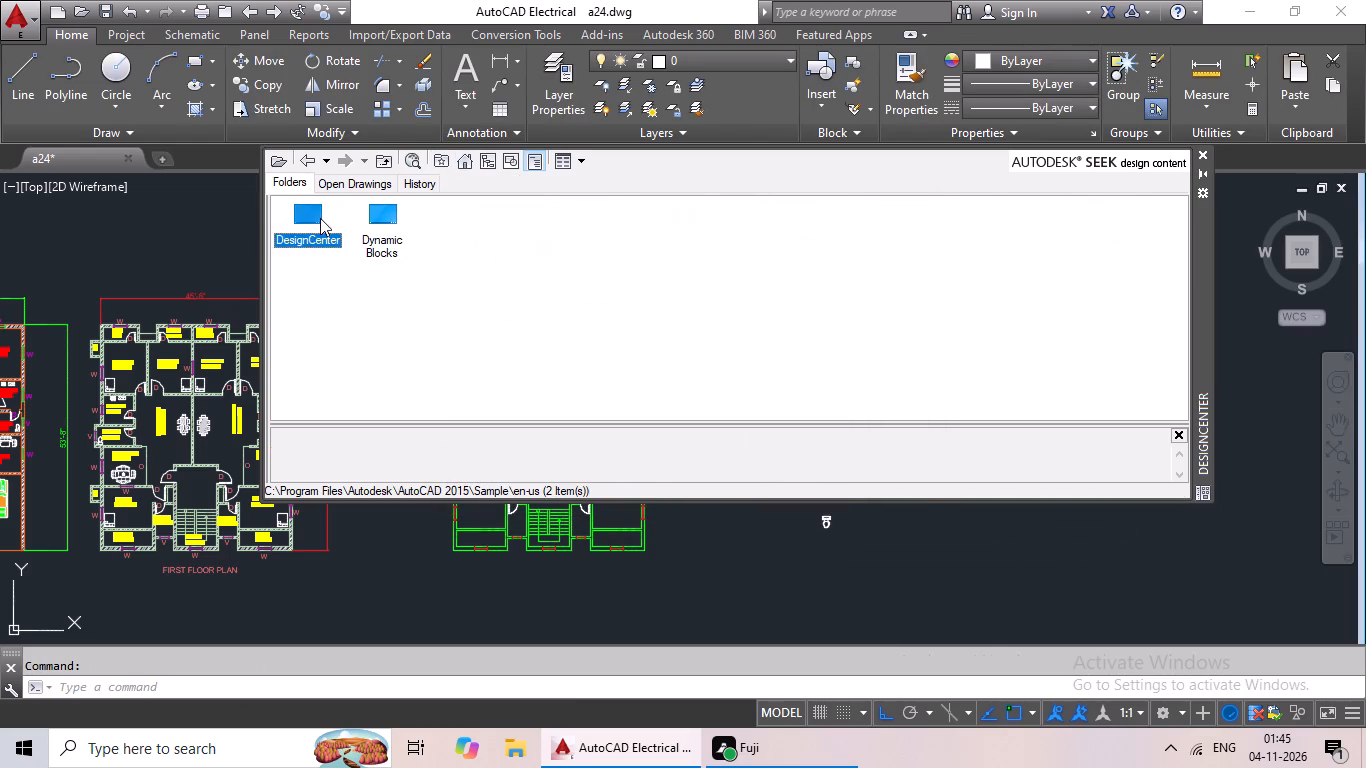
pyautogui.click(1127, 227)
pyautogui.click(1126, 235)
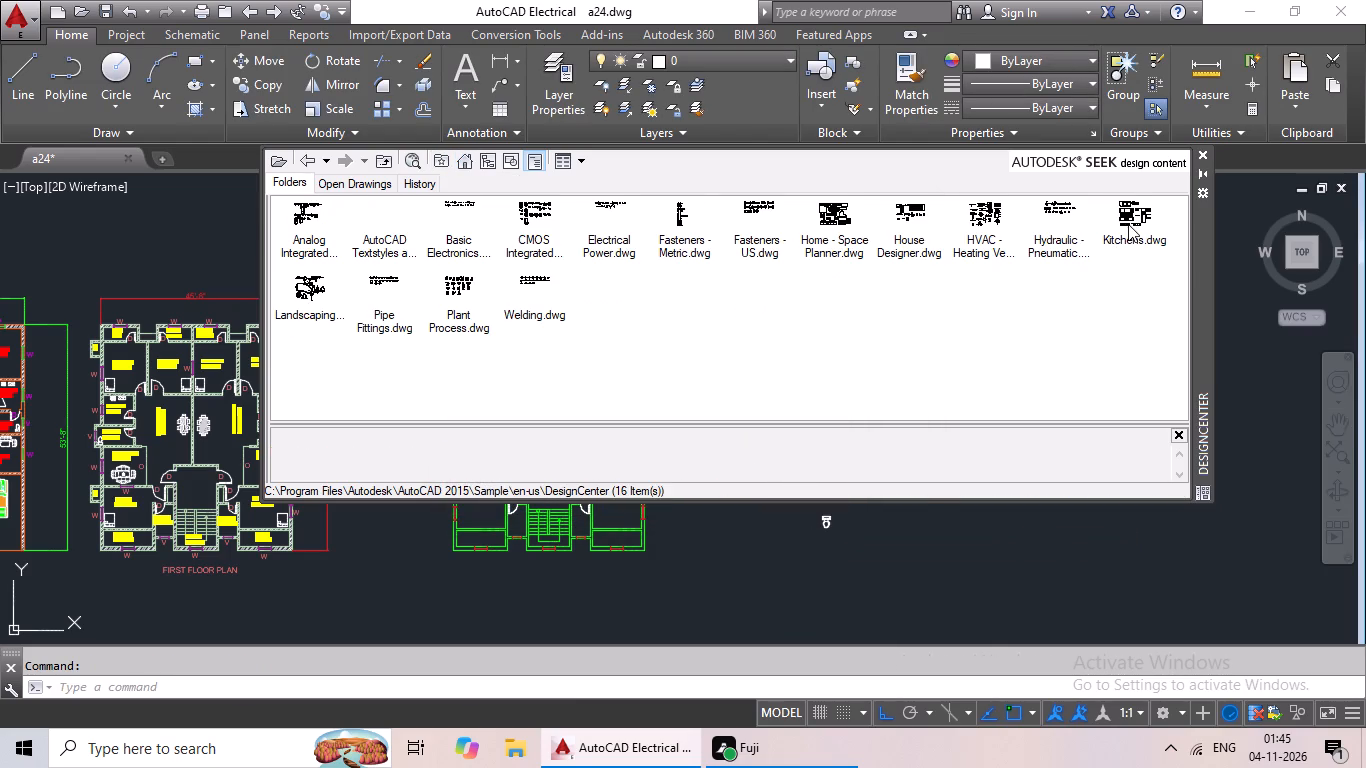
pyautogui.doubleClick(1129, 224)
pyautogui.doubleClick(305, 209)
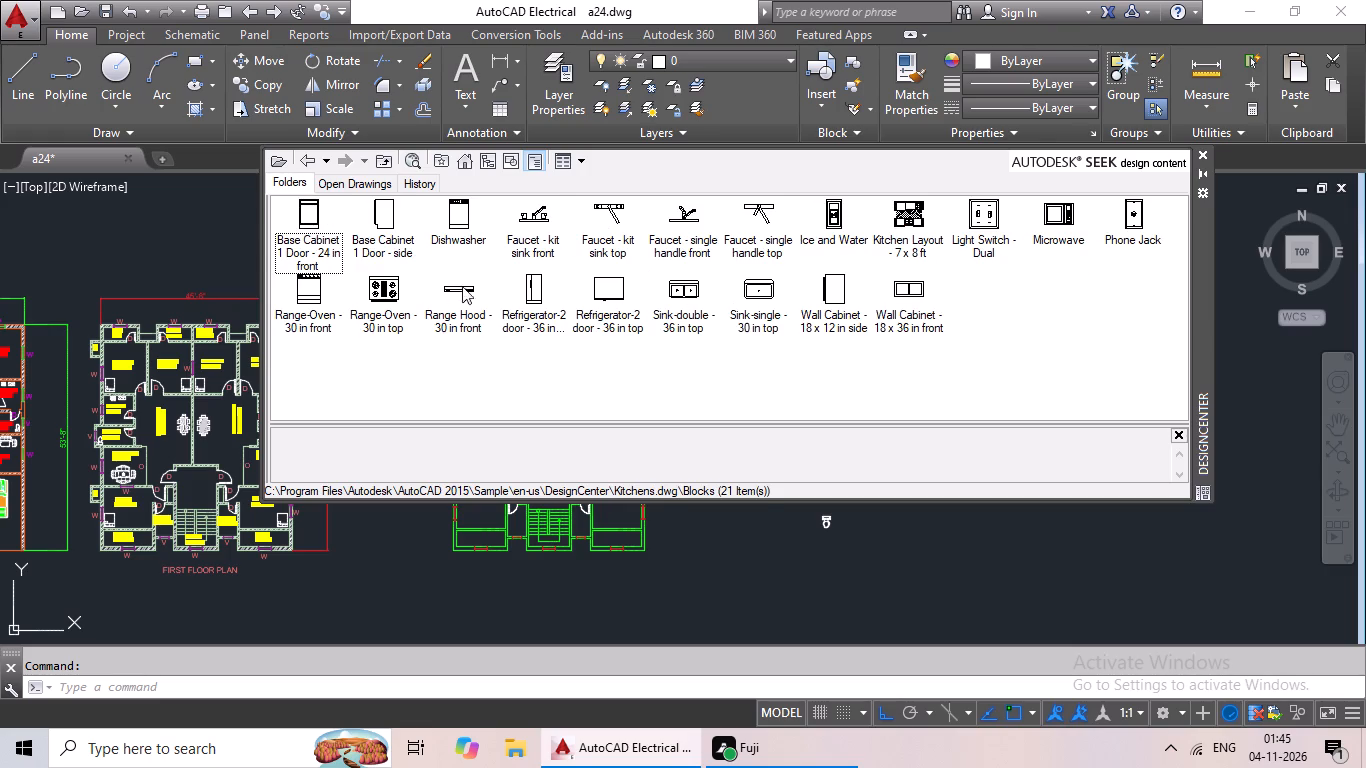
pyautogui.doubleClick(381, 291)
pyautogui.click(687, 493)
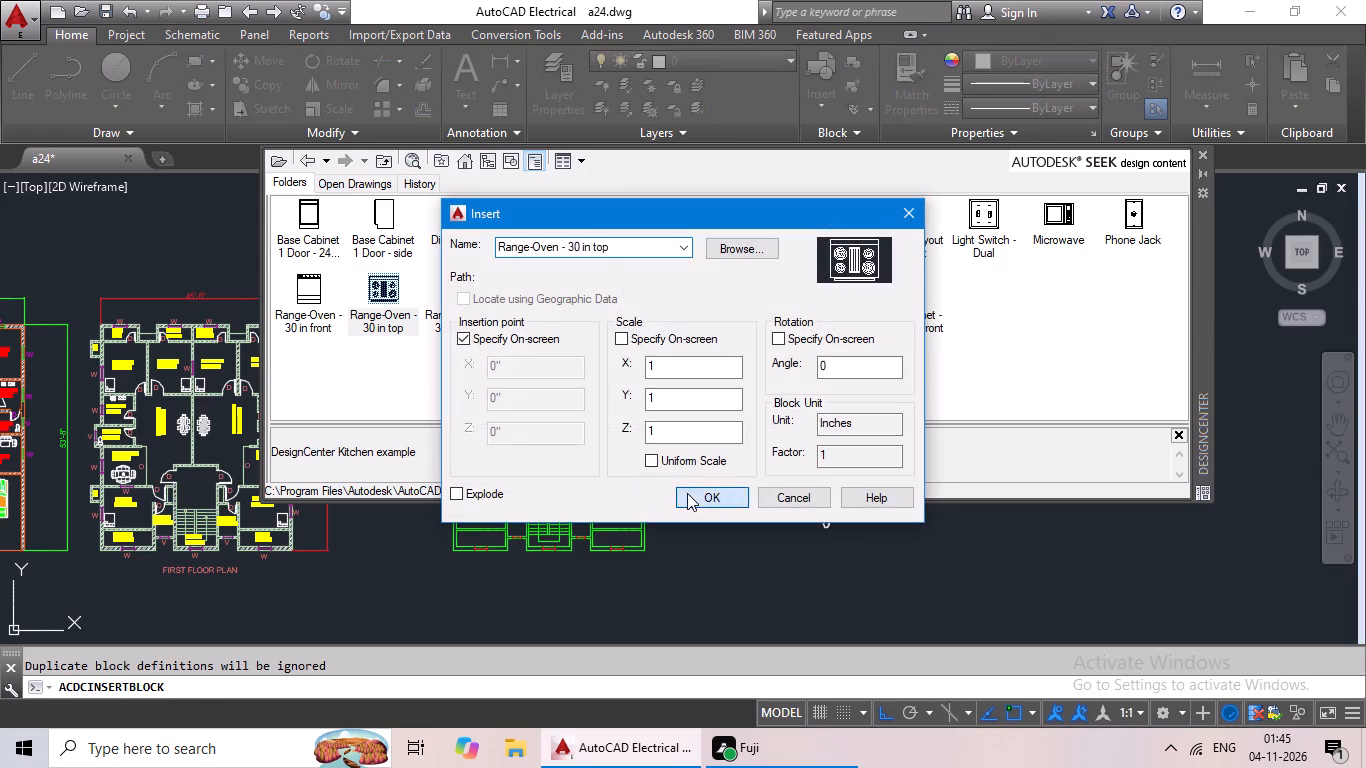
pyautogui.click(781, 549)
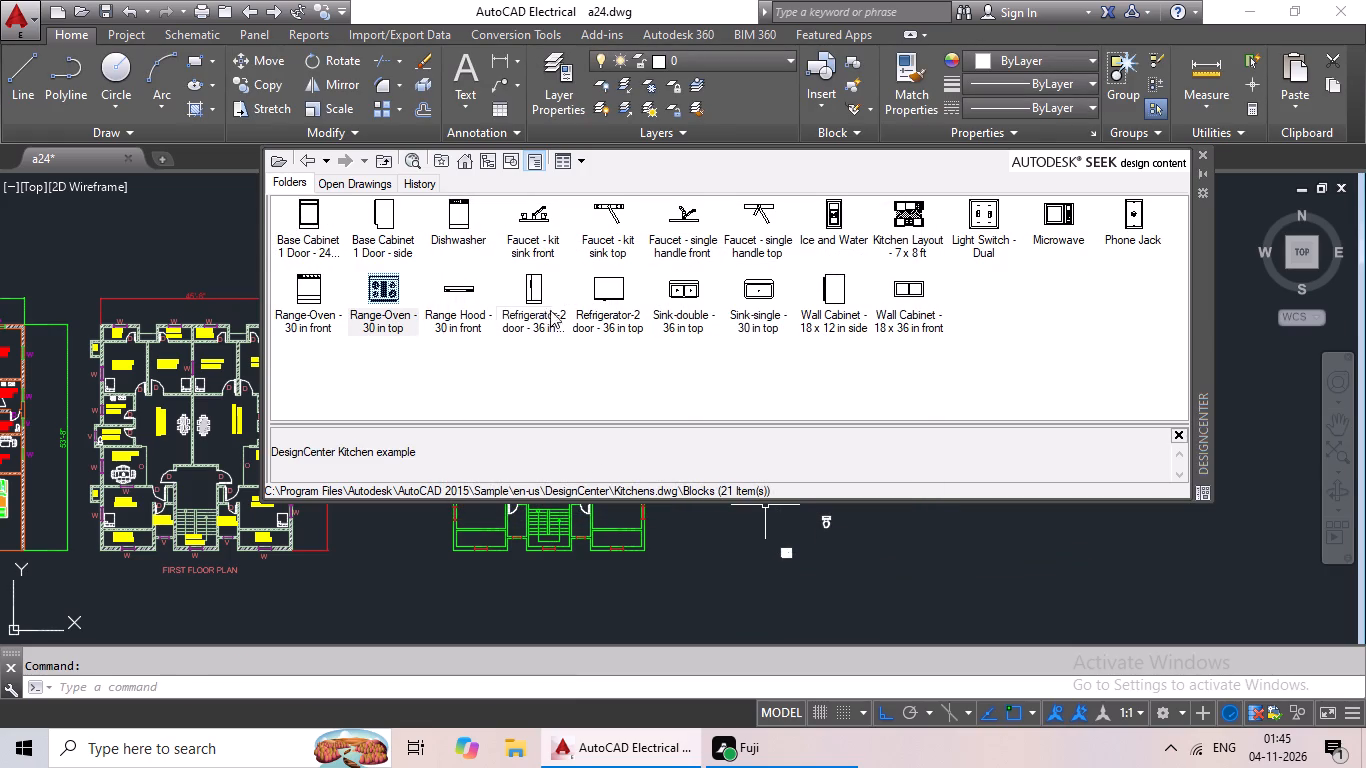
# Insert the Sink-double - 36 in top block from Kitchens.dwg beside the range-oven, below the toilet block.
pyautogui.doubleClick(667, 287)
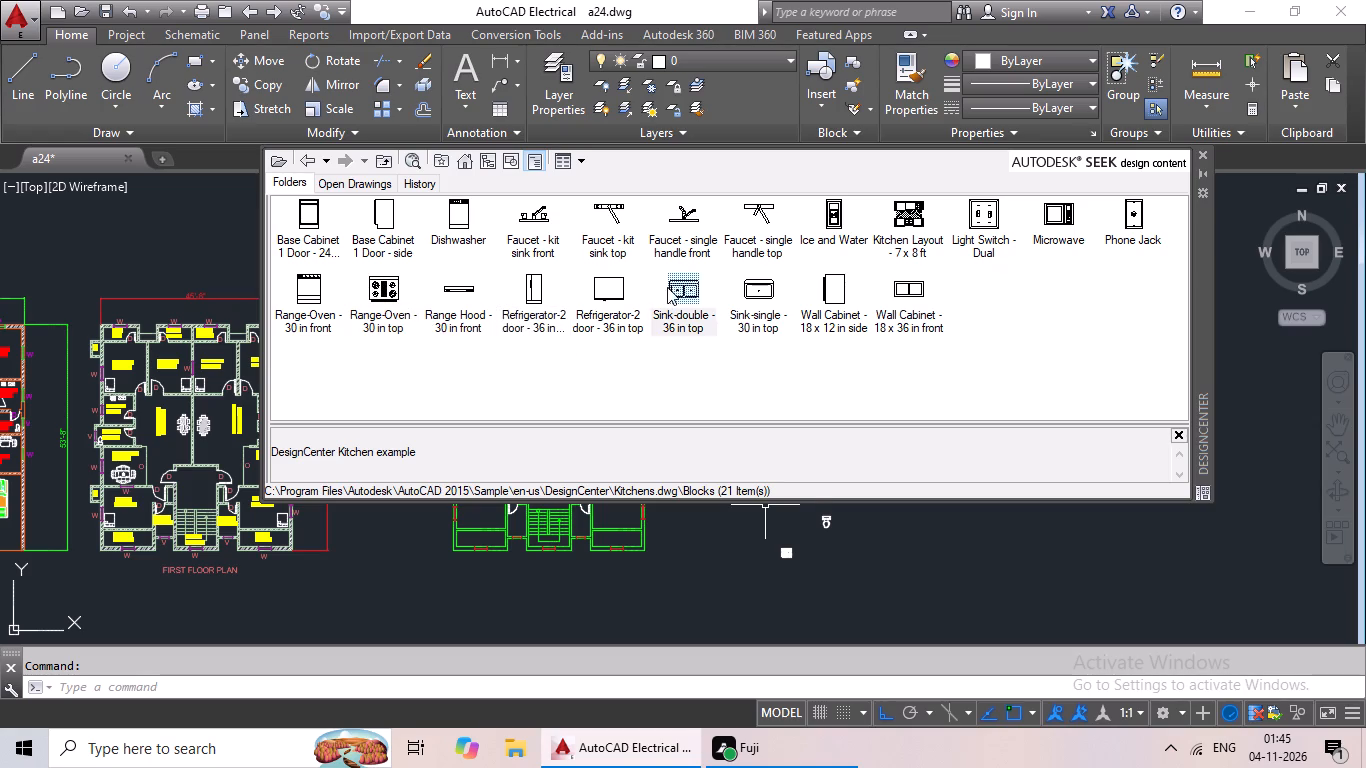
pyautogui.click(711, 491)
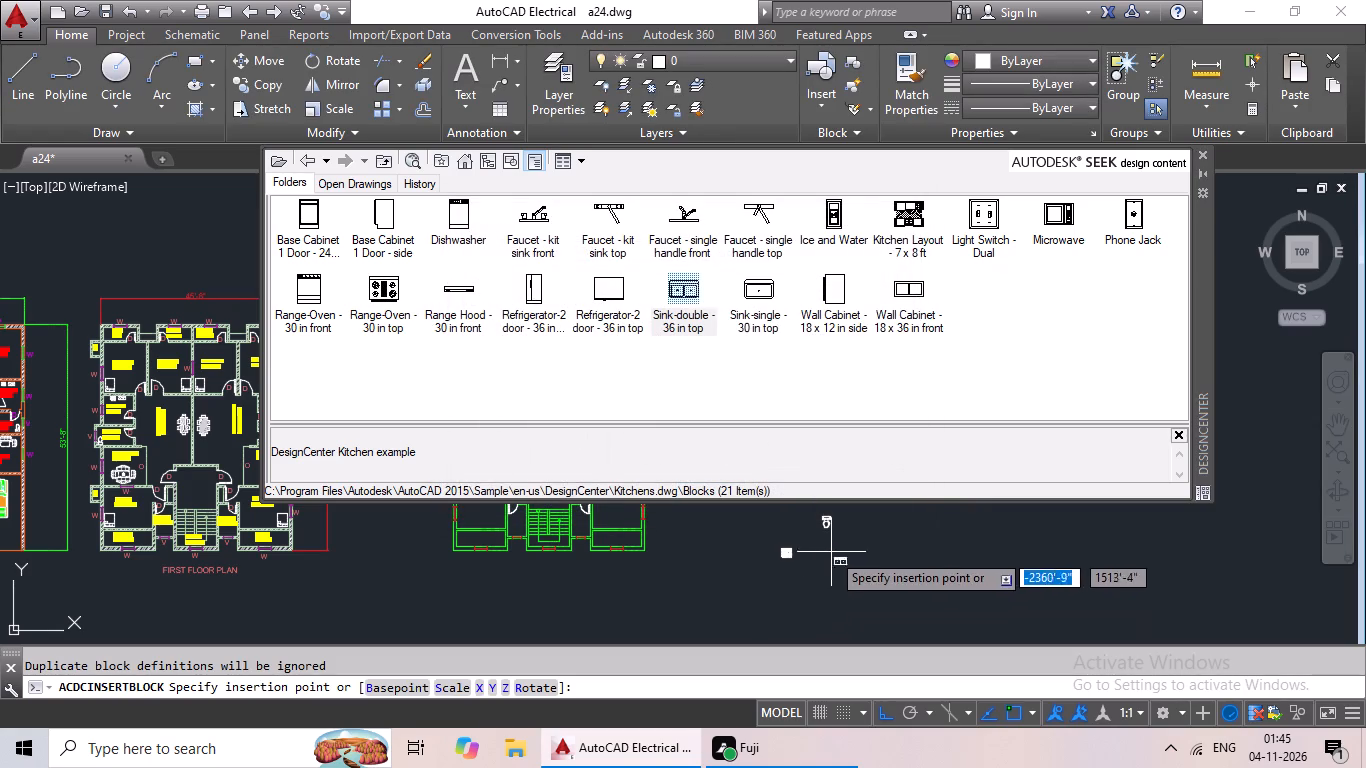
pyautogui.click(831, 553)
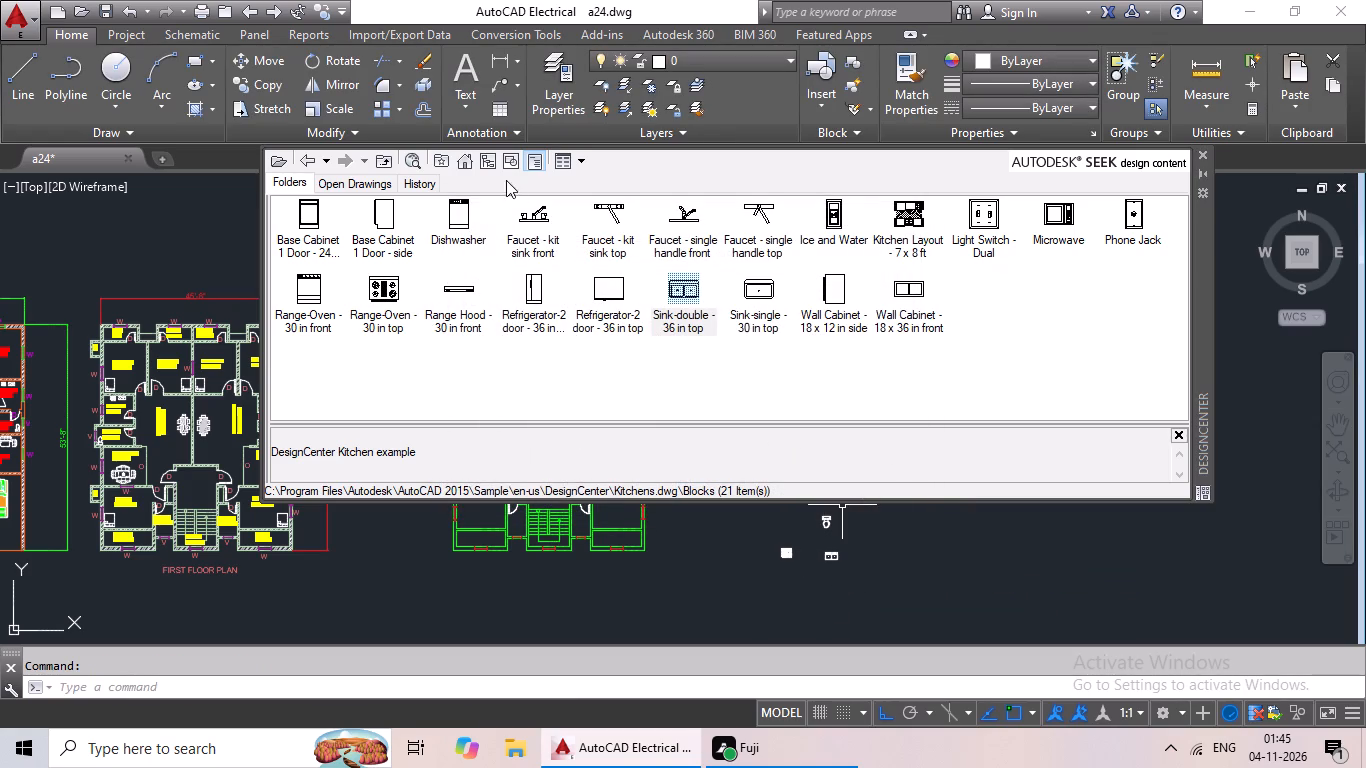
# Insert the Dining Set - 36 x 72 in. block from DesignCenter's Home - Space Planner.dwg beside the double sink.
pyautogui.click(457, 161)
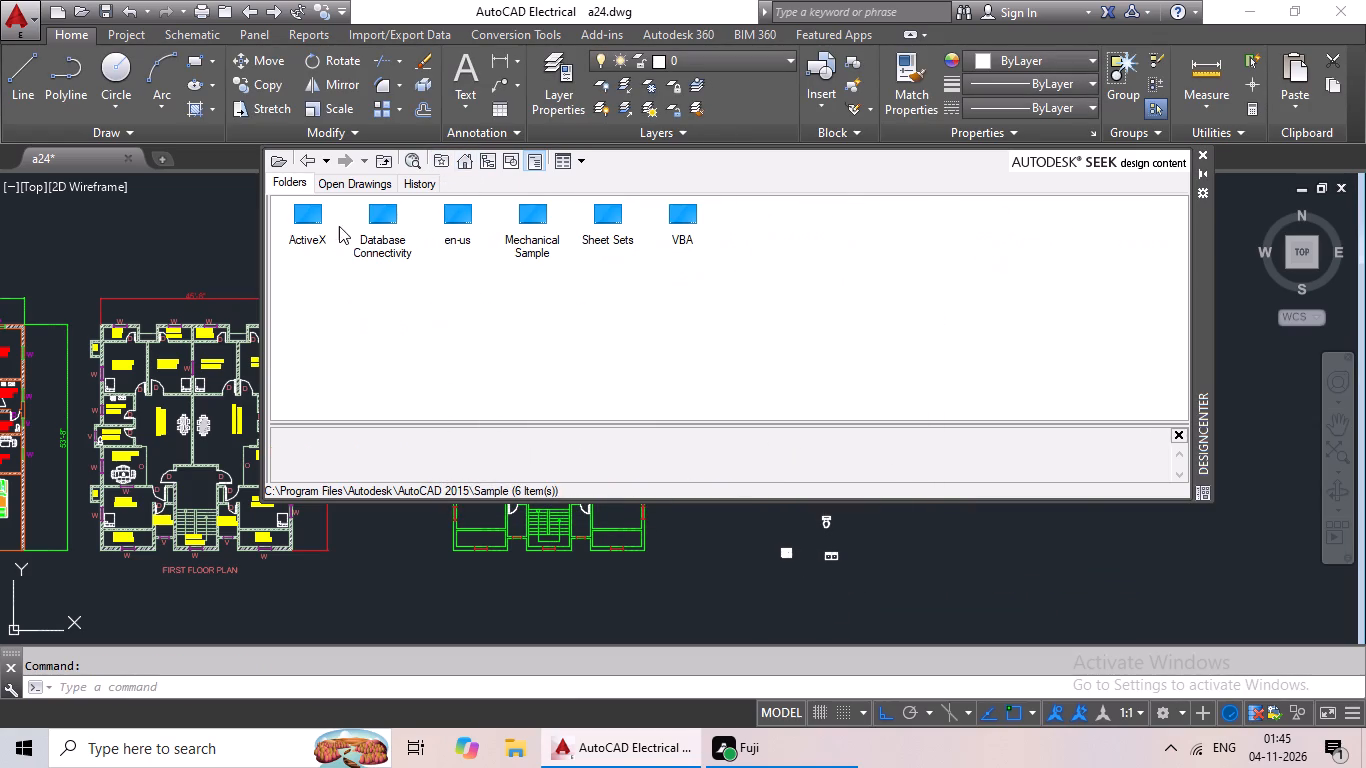
pyautogui.doubleClick(450, 236)
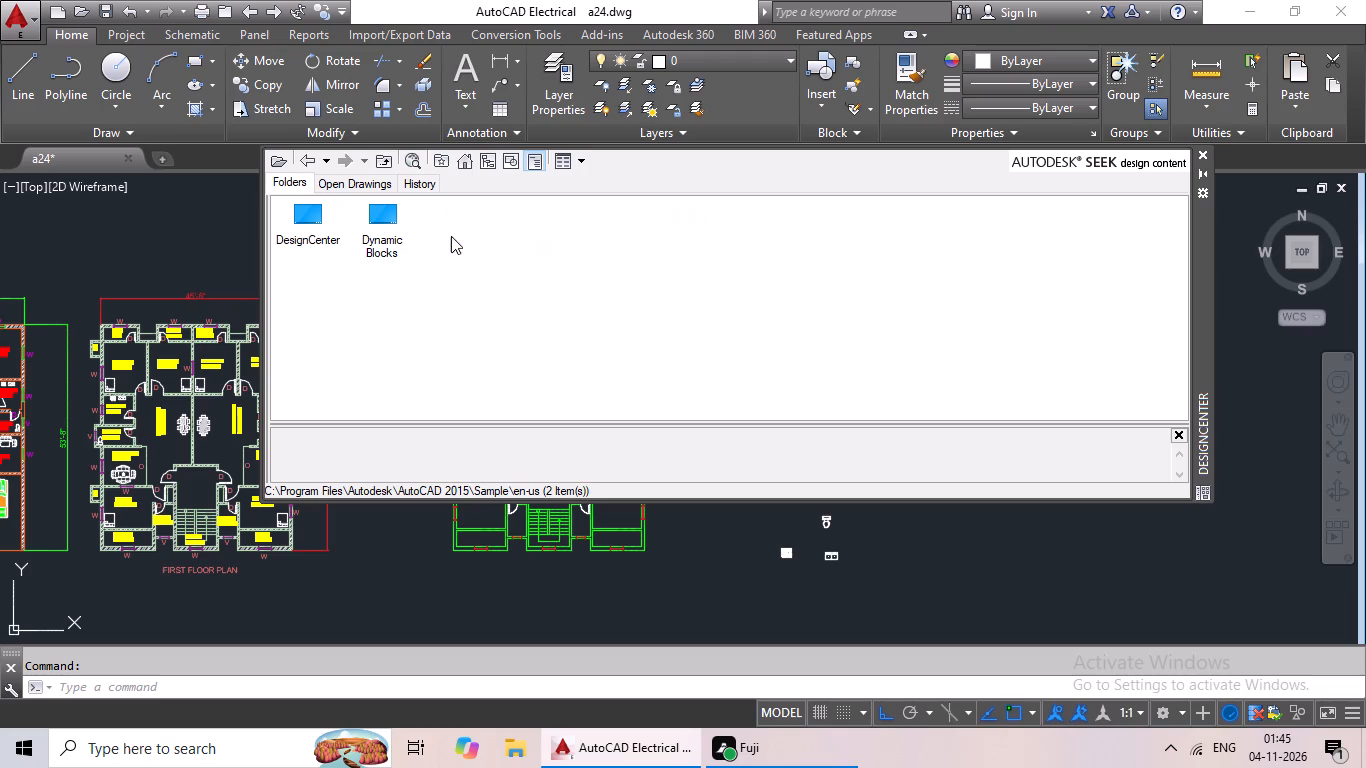
pyautogui.doubleClick(322, 241)
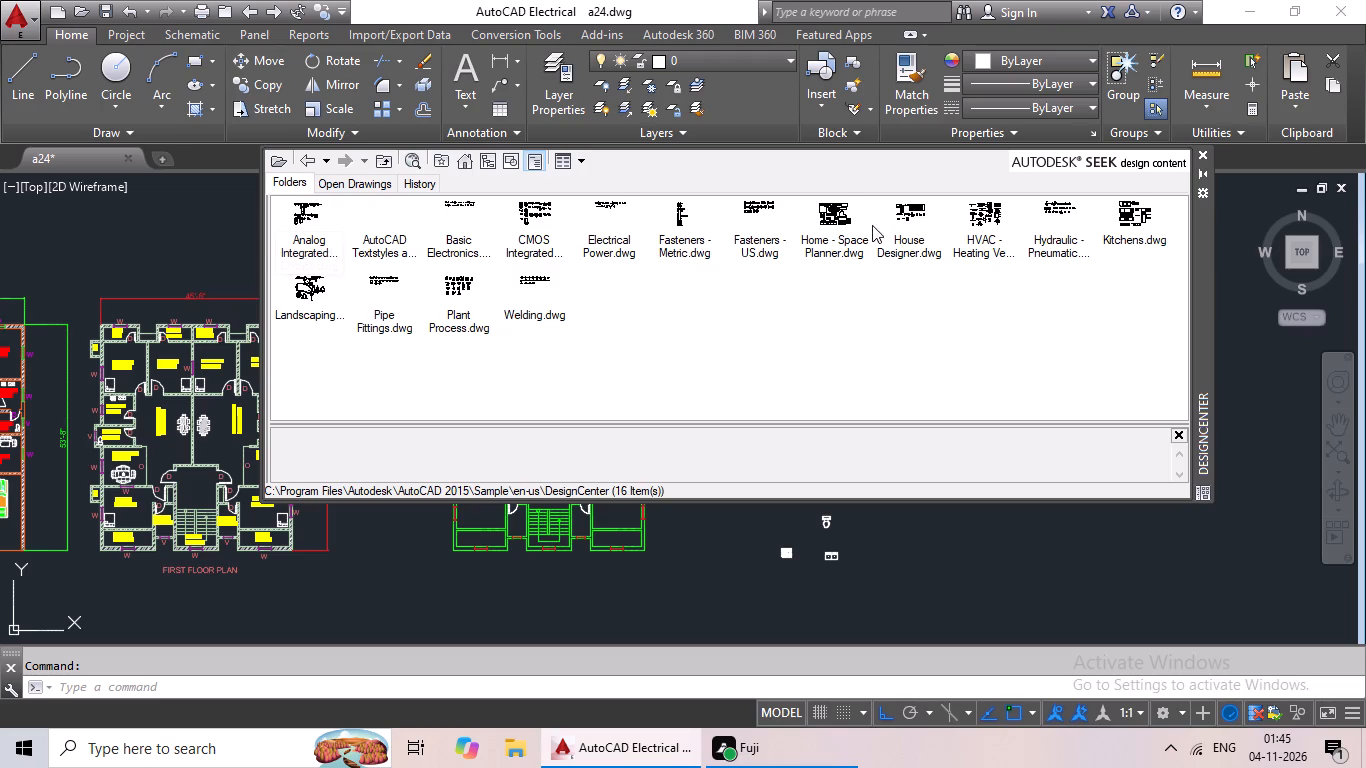
pyautogui.doubleClick(829, 236)
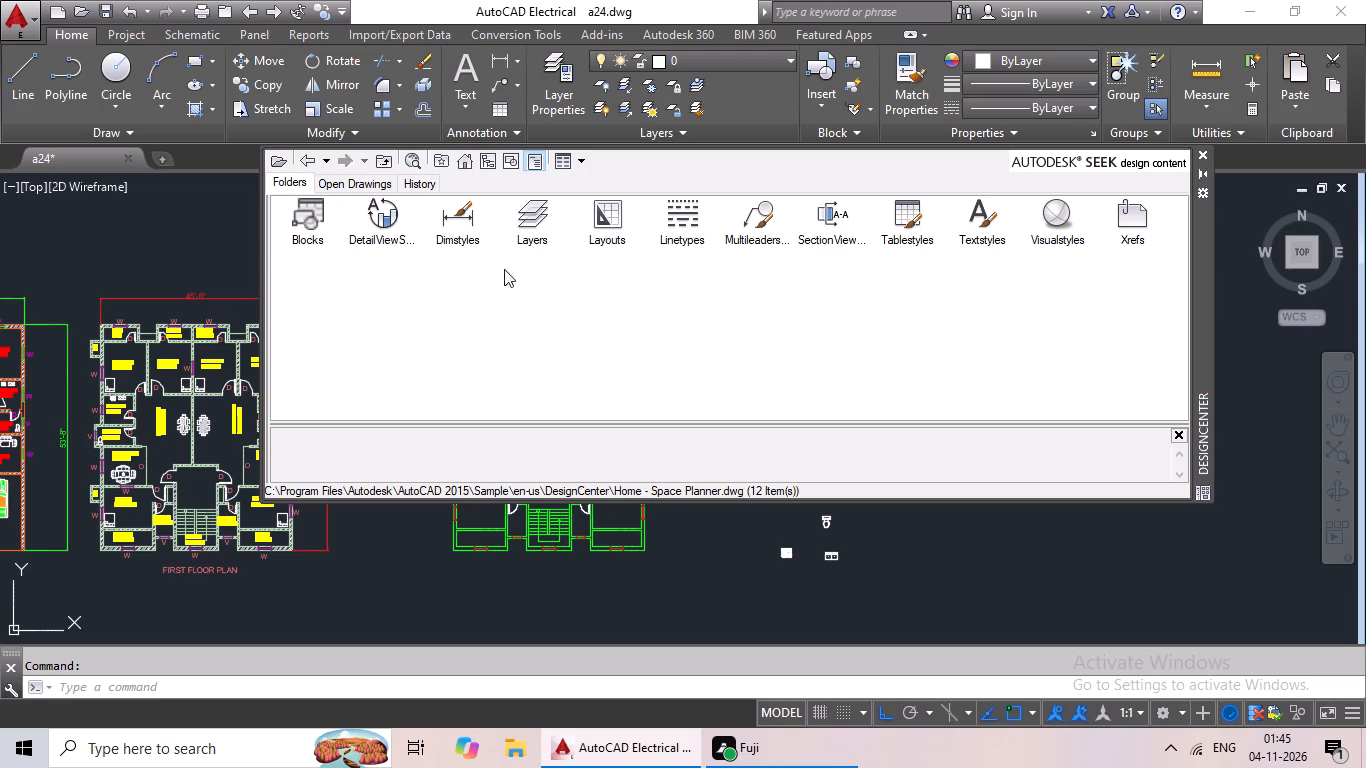
pyautogui.doubleClick(327, 231)
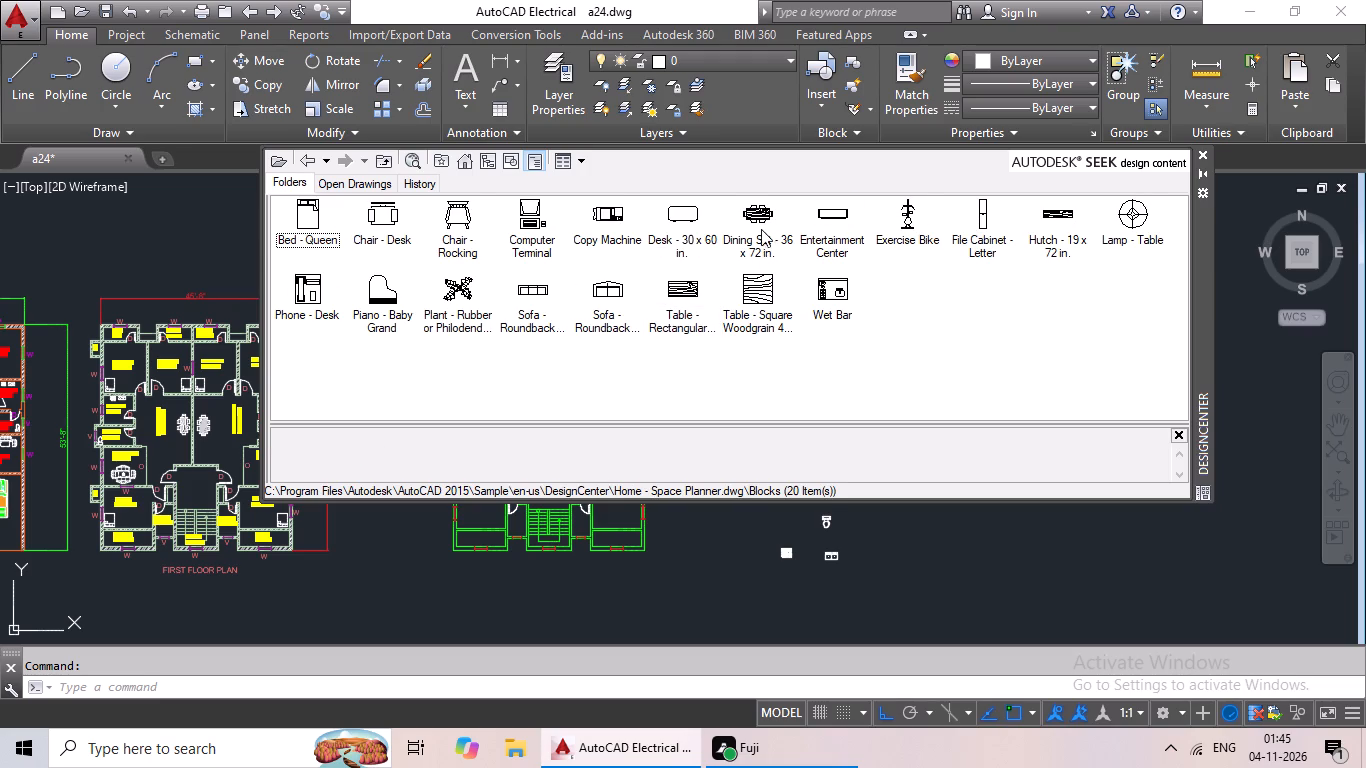
pyautogui.doubleClick(761, 228)
pyautogui.click(729, 490)
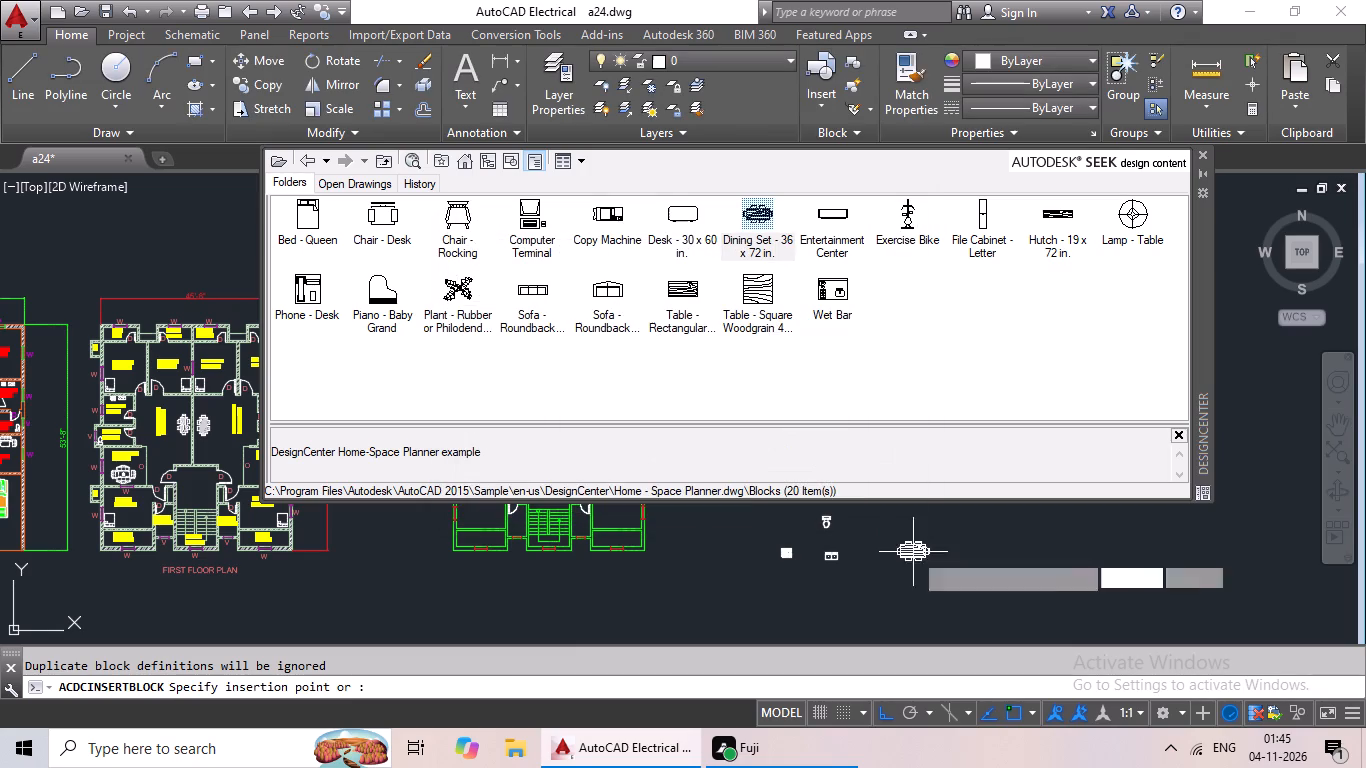
pyautogui.click(934, 543)
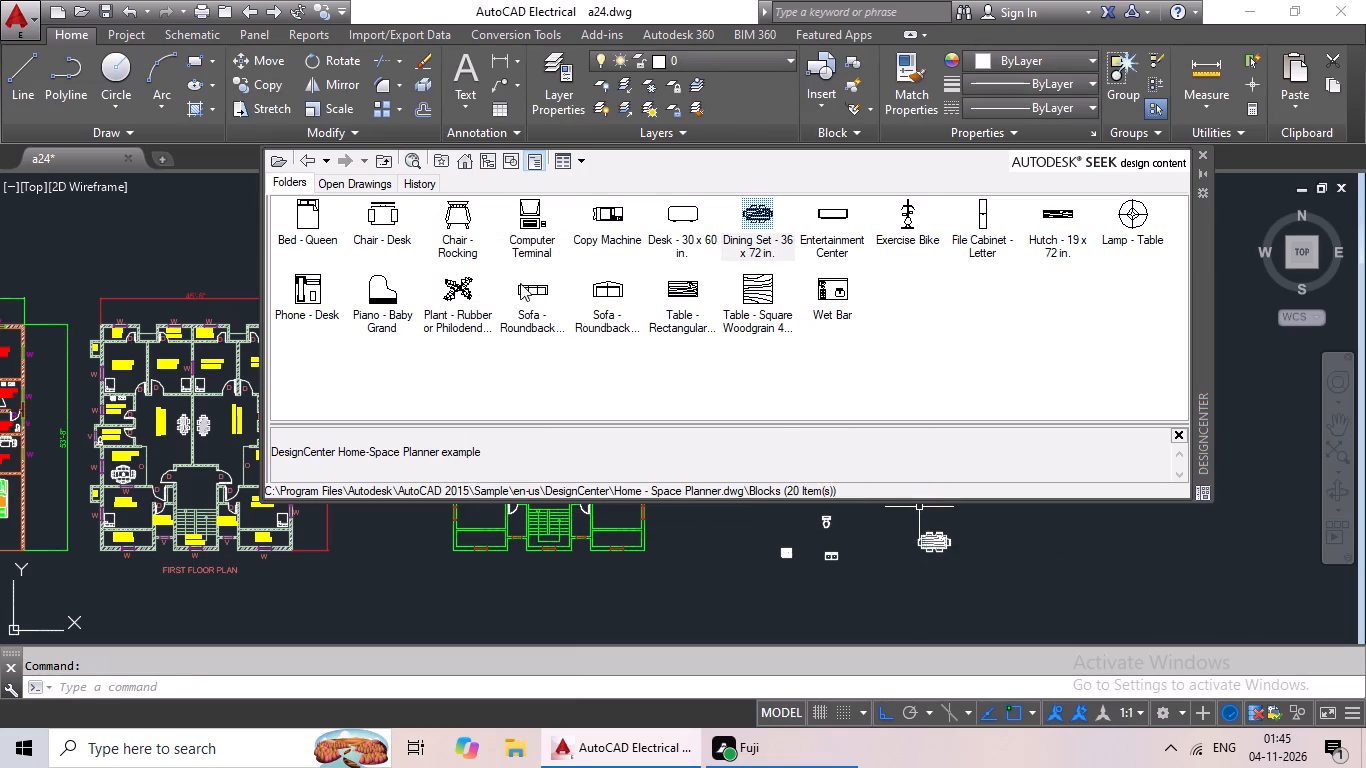
# Insert the Desk - 30 x 60 in. block from Home - Space Planner.dwg below the dining set.
pyautogui.doubleClick(683, 219)
pyautogui.click(692, 489)
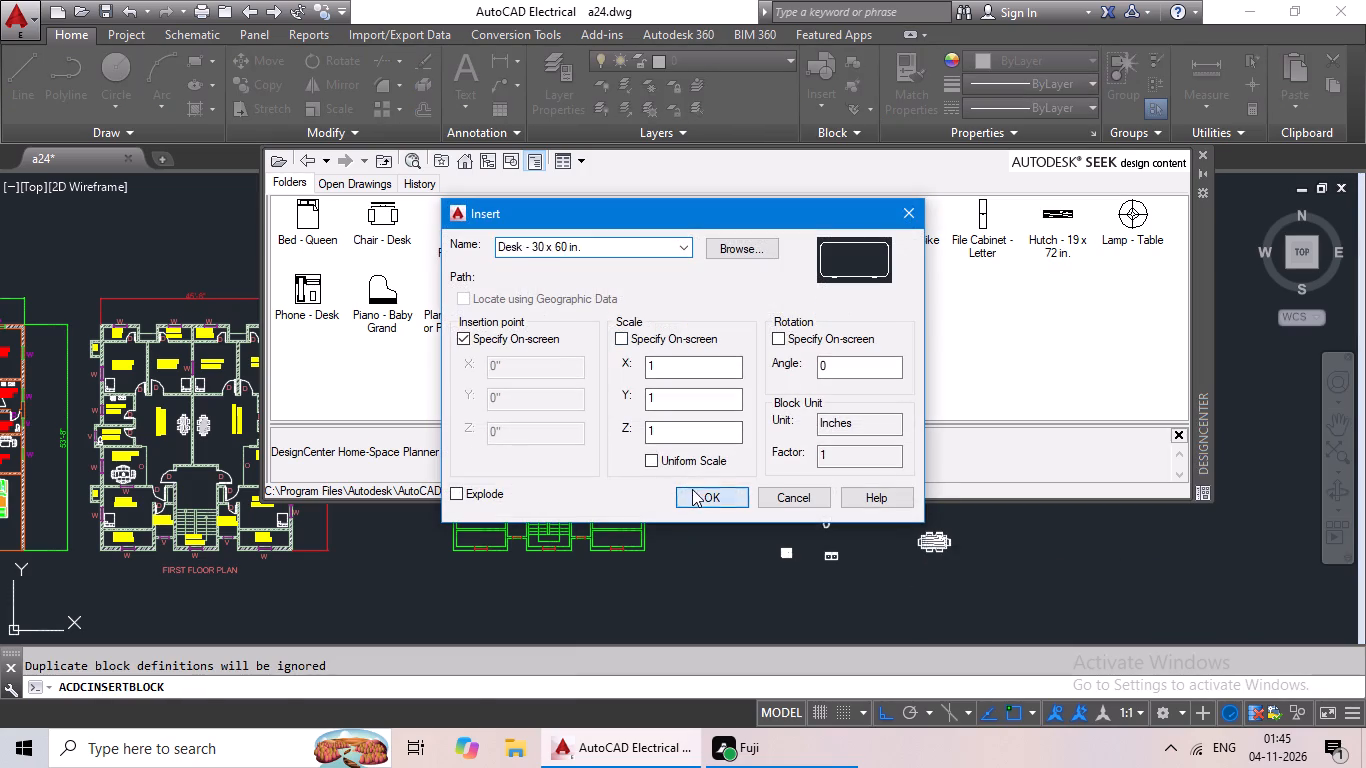
pyautogui.click(895, 585)
# Insert the shorter Sofa - Roundback block from Home - Space Planner.dwg beside the desk, below the dining set.
pyautogui.doubleClick(608, 300)
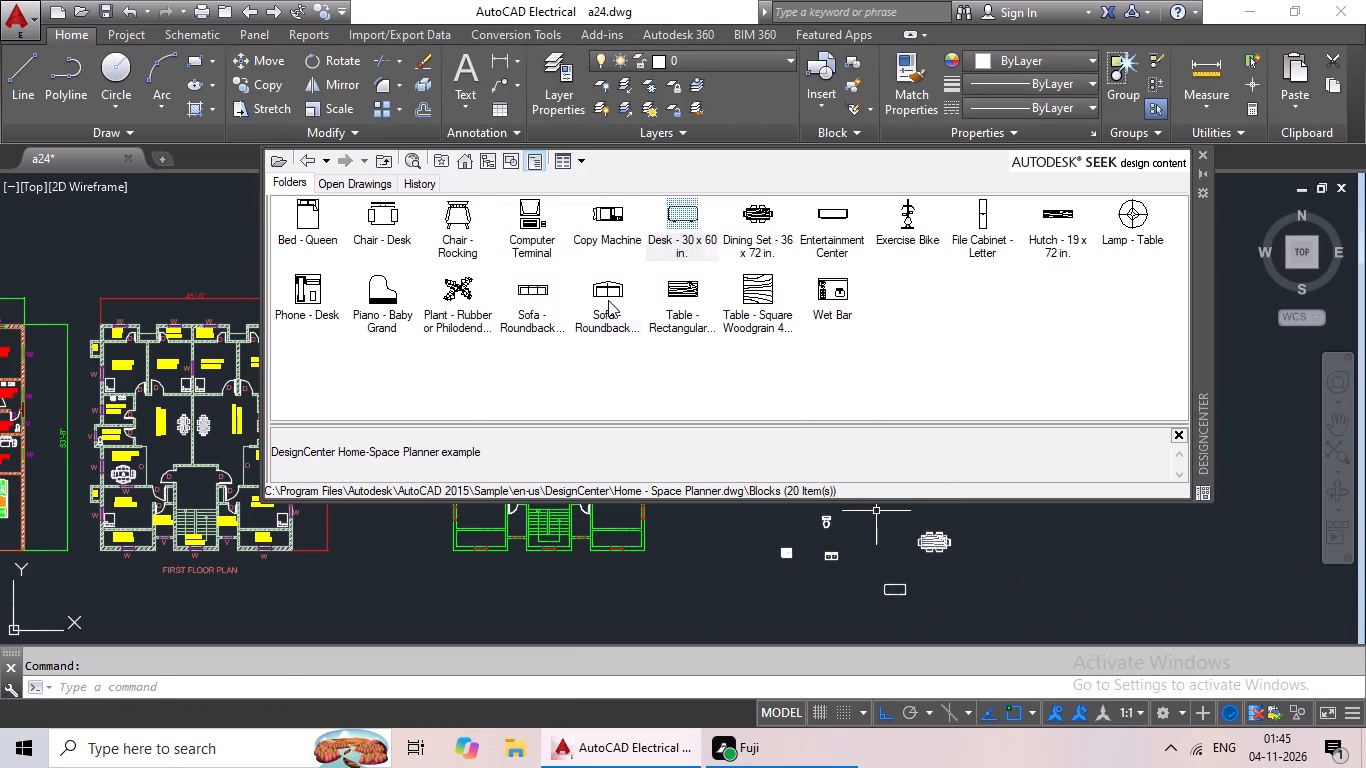
pyautogui.click(728, 497)
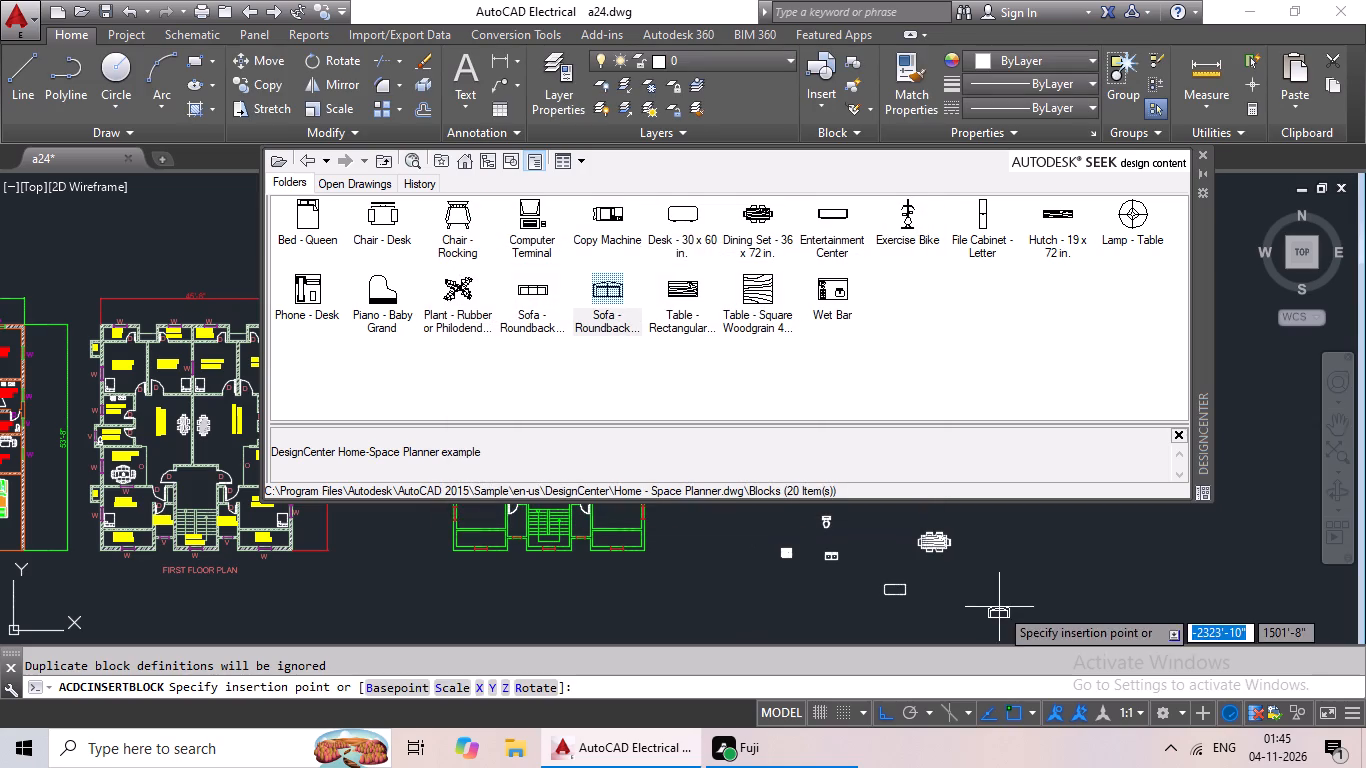
pyautogui.click(971, 584)
# Insert the Sofa - Roundback 7 ft. block from Home - Space Planner.dwg just above and beside the shorter sofa.
pyautogui.doubleClick(540, 317)
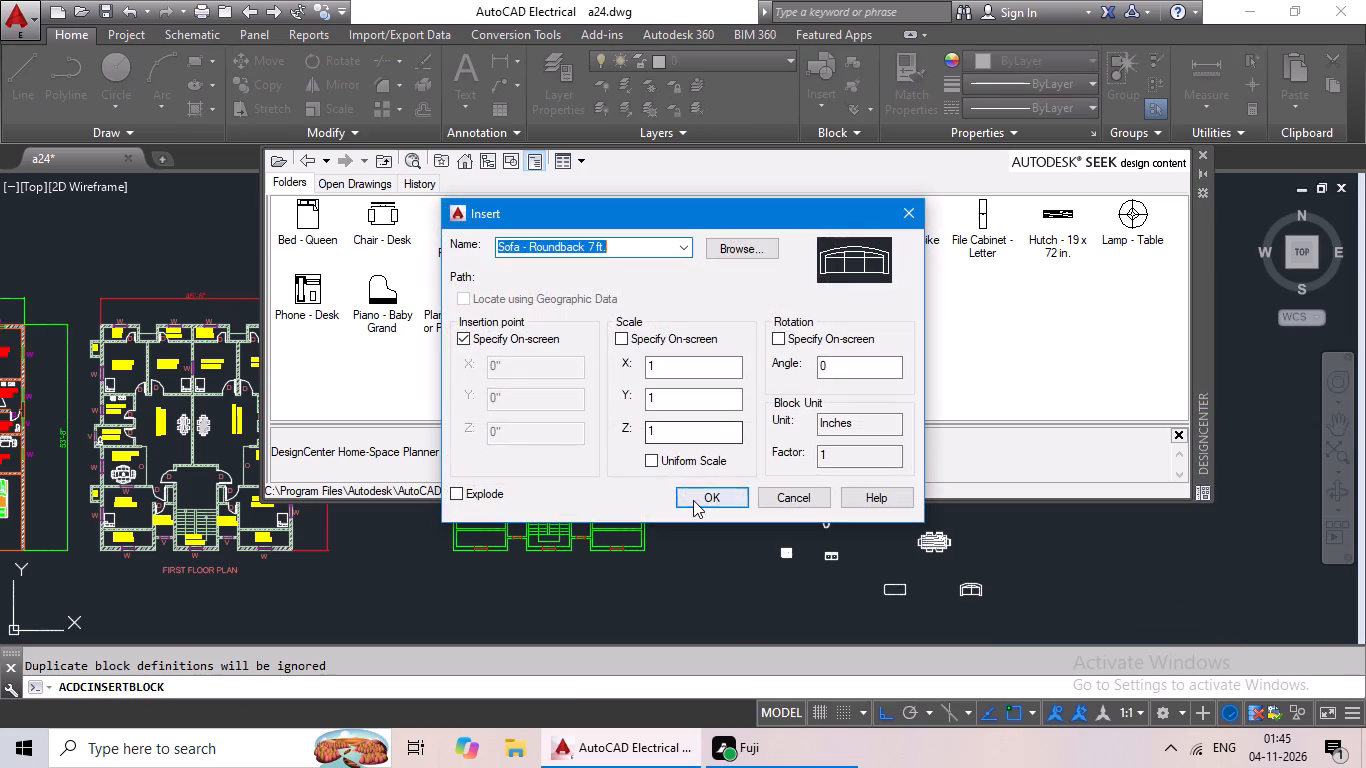
pyautogui.click(697, 494)
pyautogui.click(1031, 558)
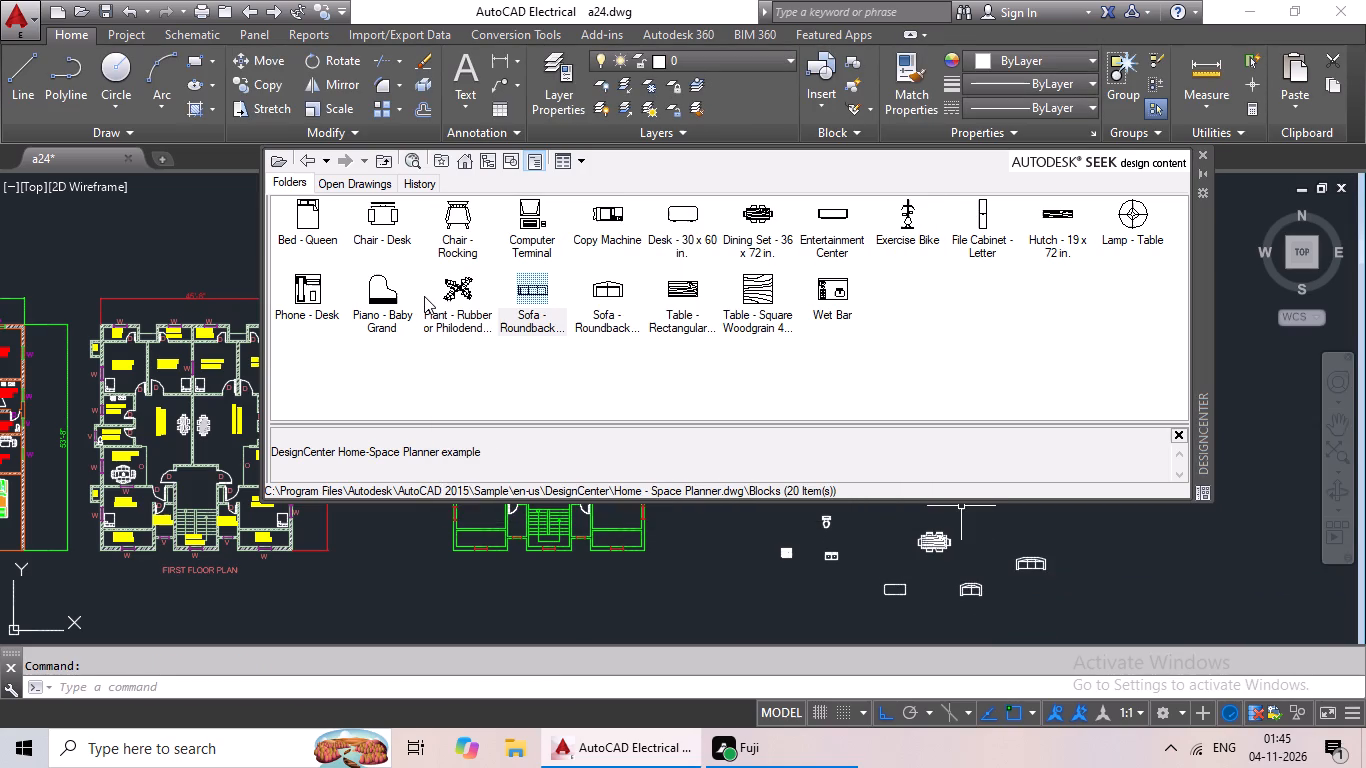
# Insert the Bed - Queen block from Home - Space Planner.dwg above the 7 ft. sofa and close DesignCenter.
pyautogui.doubleClick(318, 232)
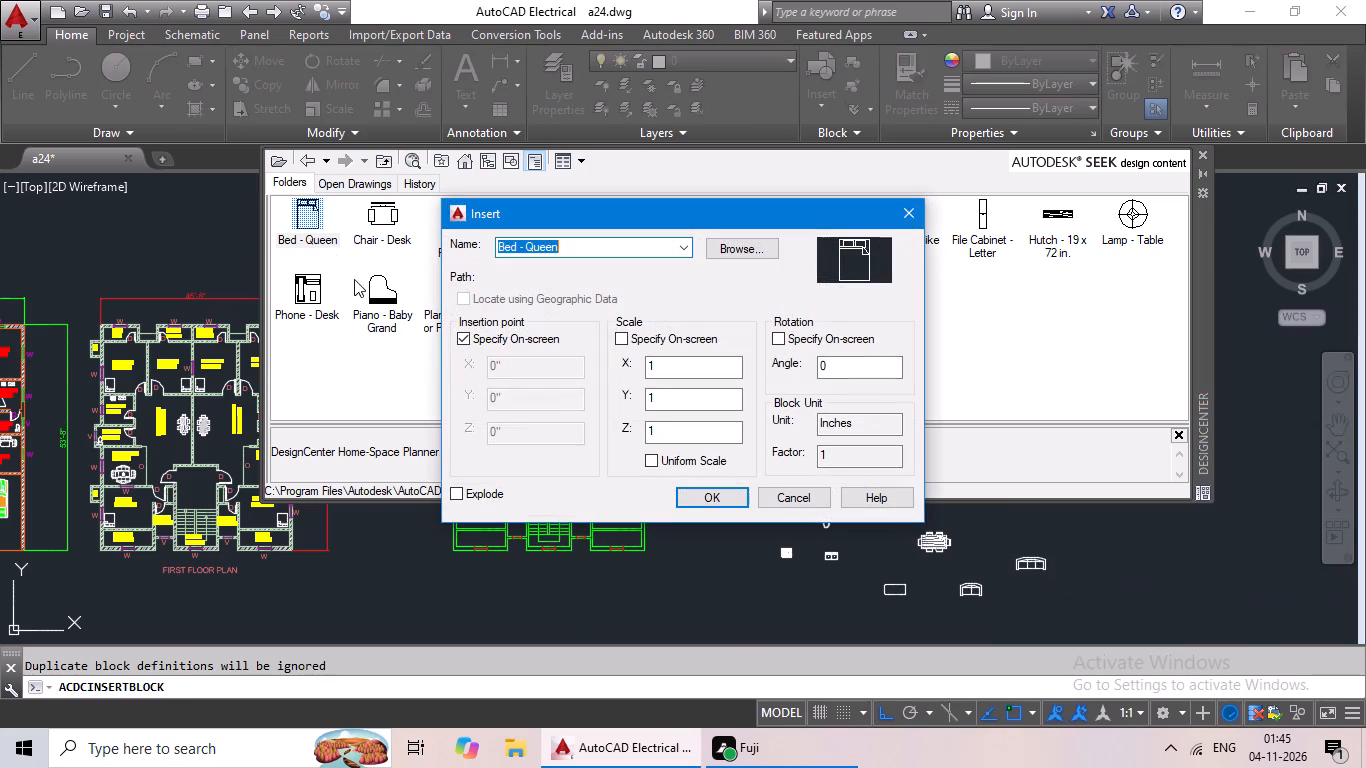
pyautogui.click(708, 507)
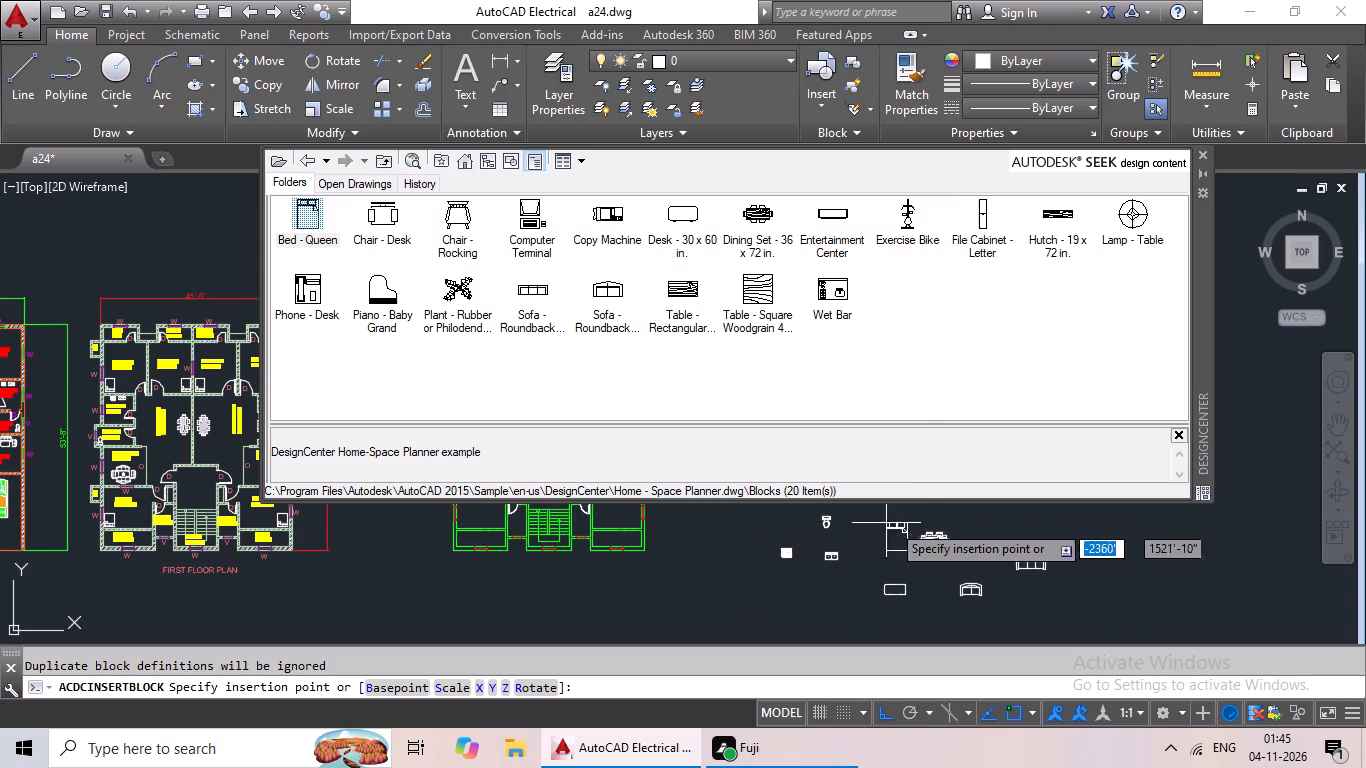
pyautogui.click(995, 505)
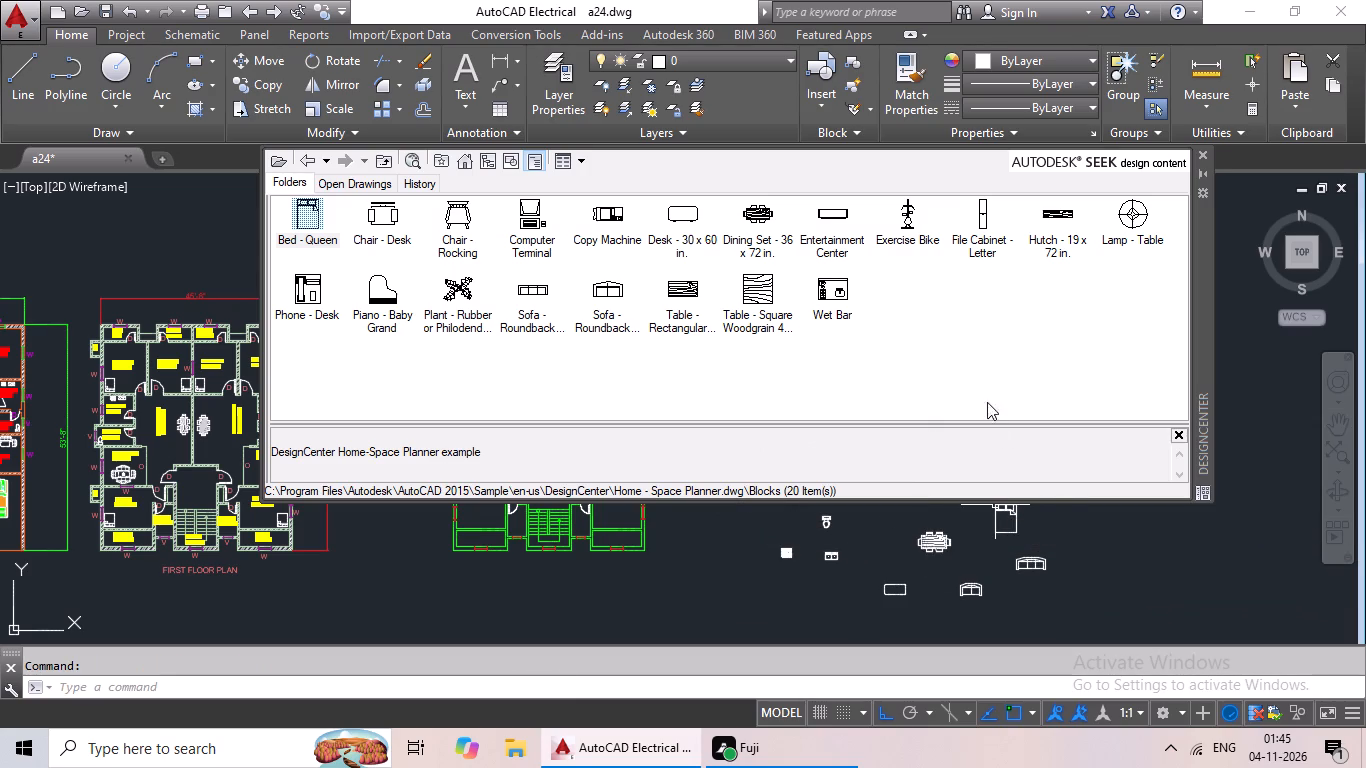
pyautogui.click(1203, 157)
# Rotate the queen bed block 180° about its upper-right corner so that the pillows are at the bottom.
pyautogui.middleClick(1104, 307)
pyautogui.moveTo(1080, 384); pyautogui.dragTo(1088, 375, button='middle')
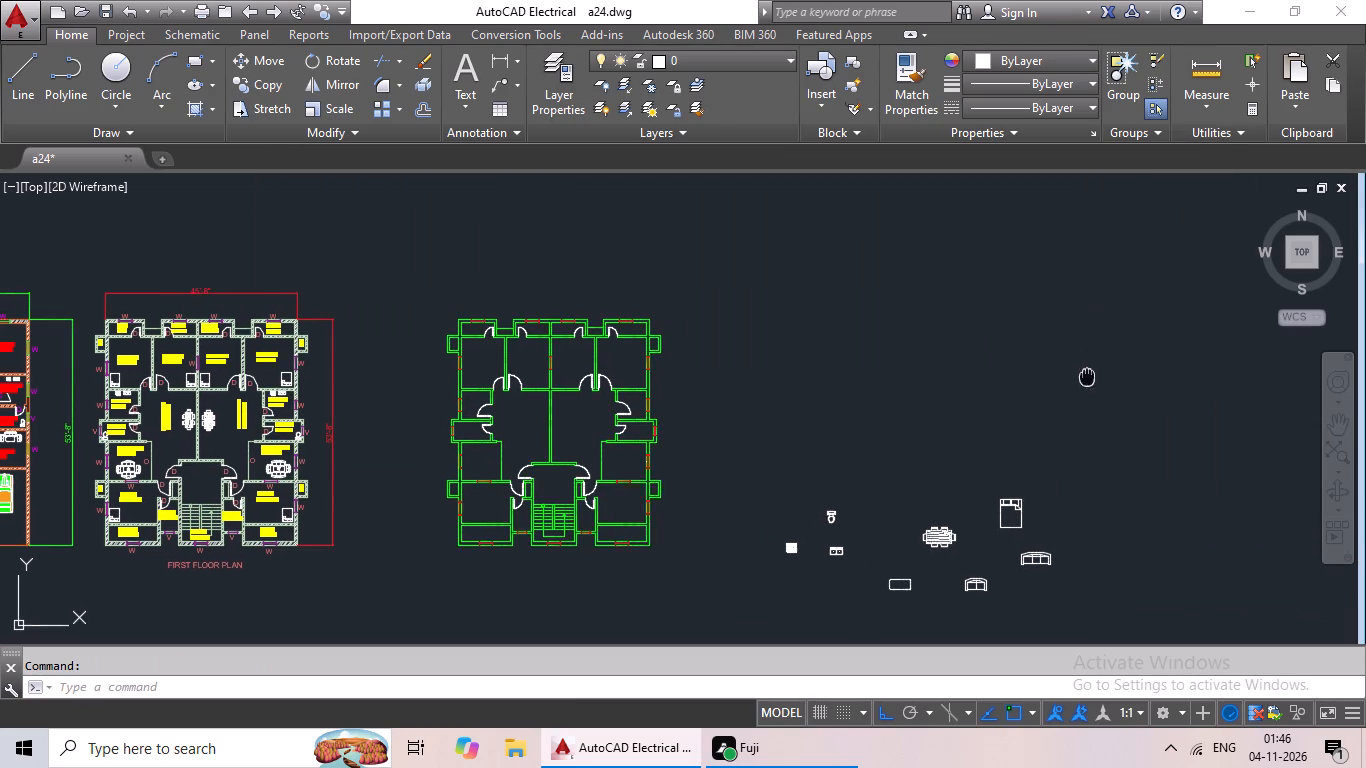
pyautogui.moveTo(1088, 375); pyautogui.dragTo(1100, 323, button='middle')
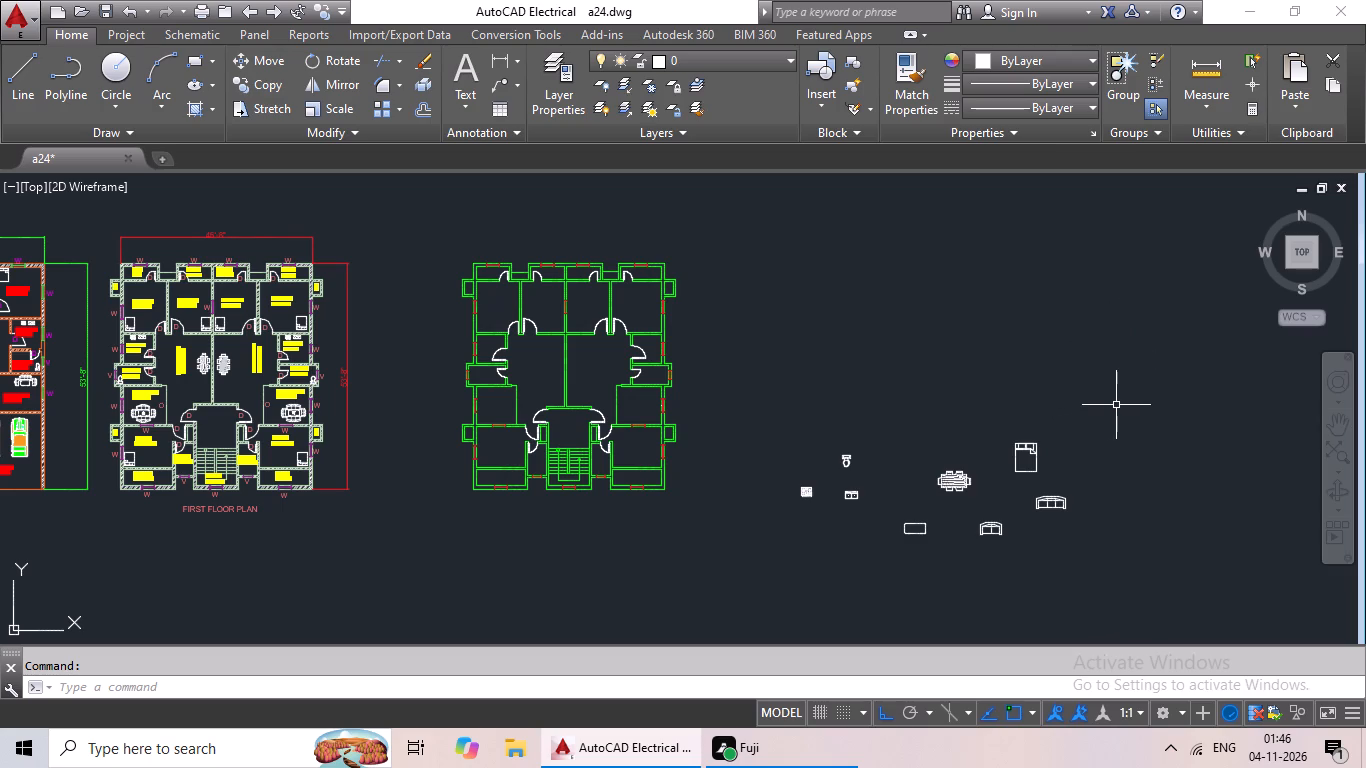
pyautogui.moveTo(1106, 409); pyautogui.dragTo(803, 339, button='middle')
pyautogui.scroll(3, 751, 384)
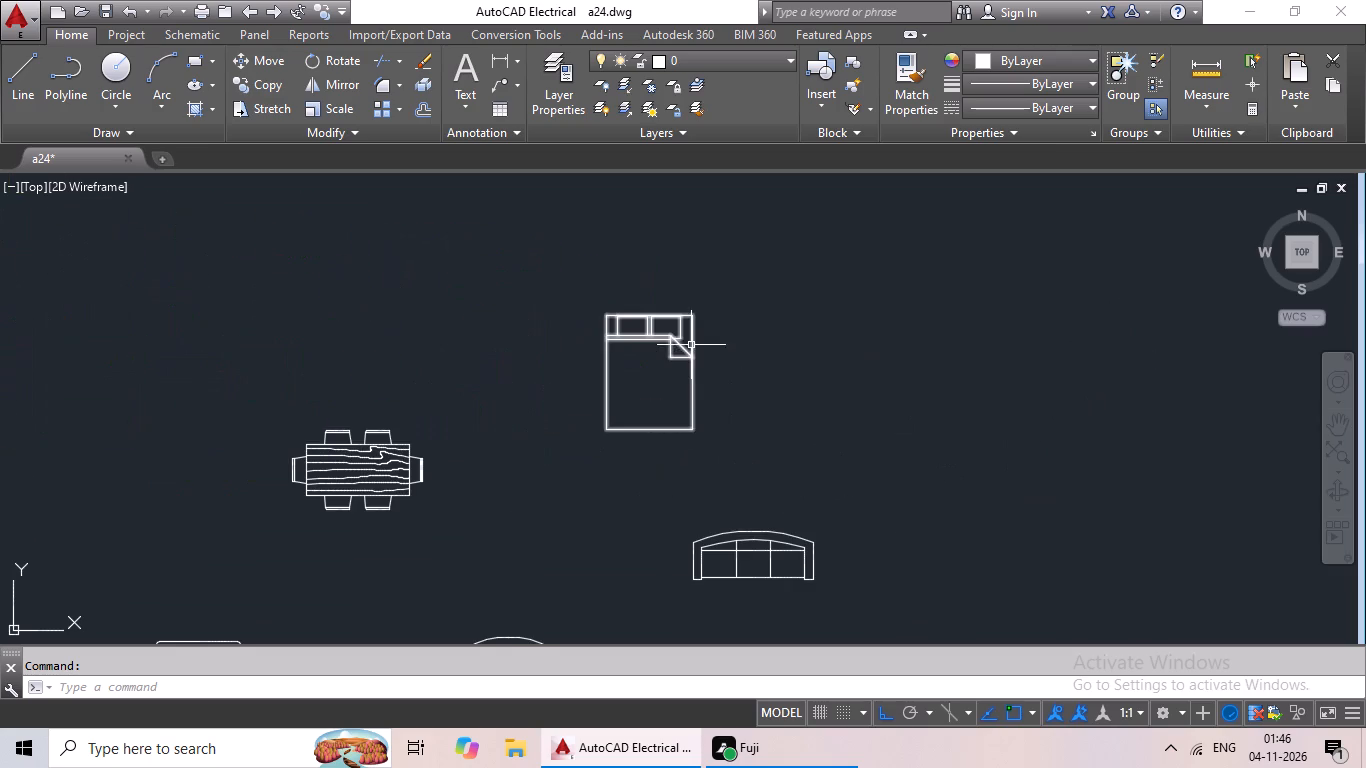
pyautogui.click(691, 343)
pyautogui.click(307, 61)
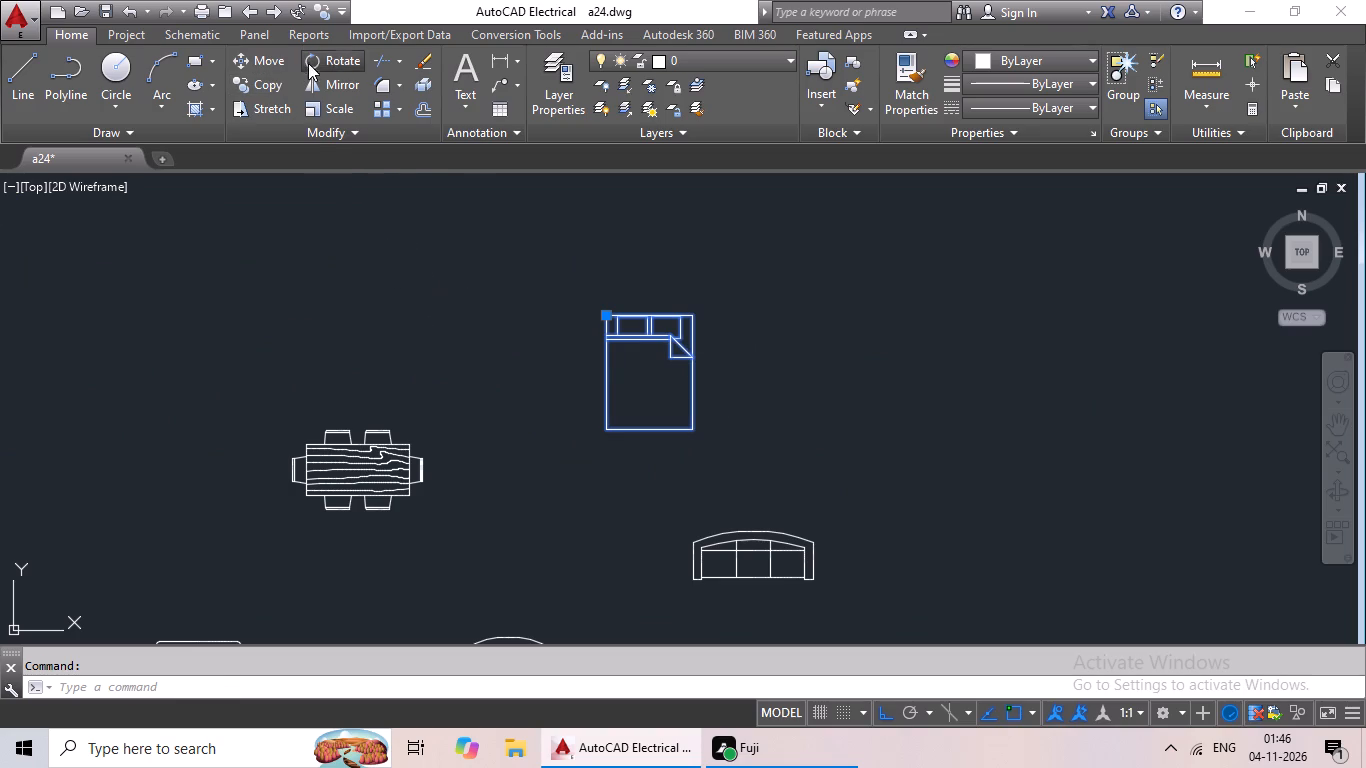
pyautogui.click(693, 316)
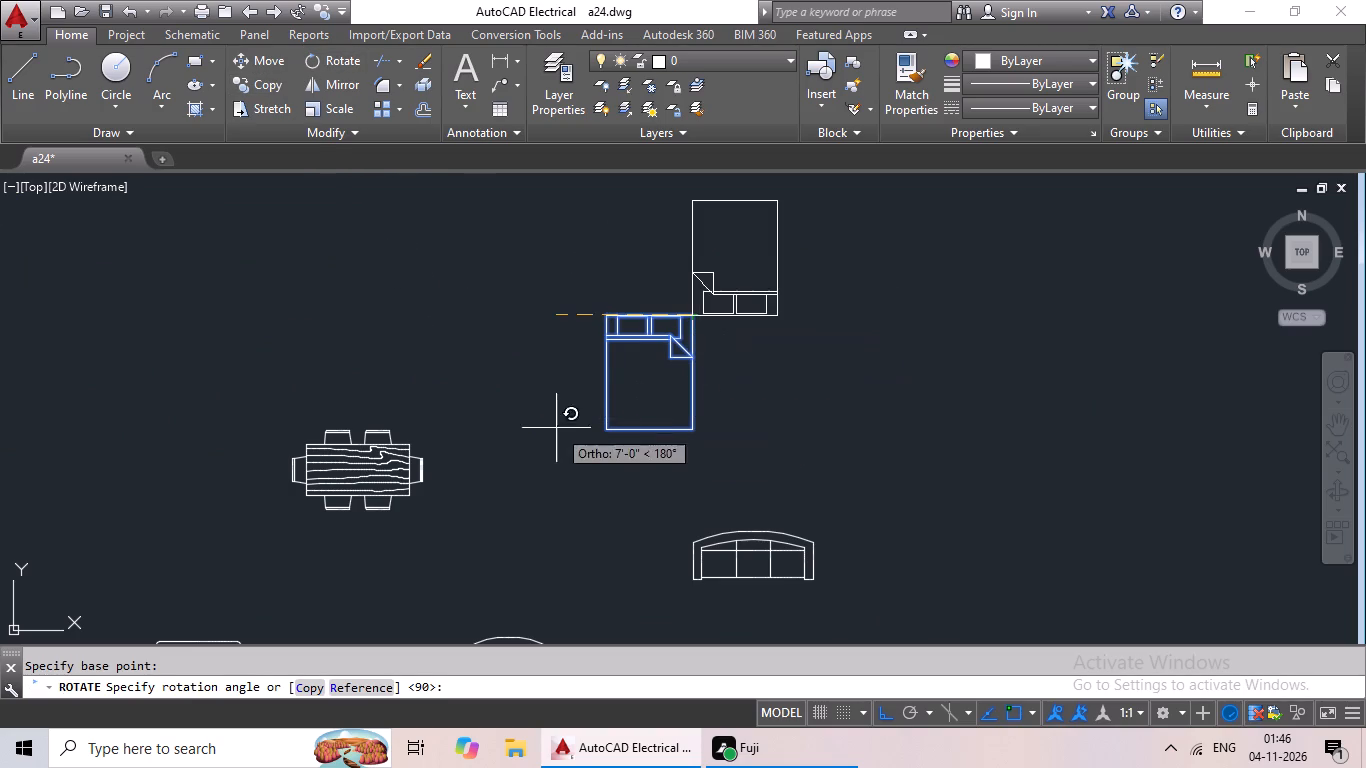
pyautogui.moveTo(459, 367); pyautogui.dragTo(469, 365)
pyautogui.moveTo(843, 274); pyautogui.dragTo(802, 399)
pyautogui.moveTo(851, 310); pyautogui.dragTo(788, 396, button='middle')
# Scale the rotated bed about its pillow-end midpoint by reference, from its full length down to about 3'-8".
pyautogui.click(683, 285)
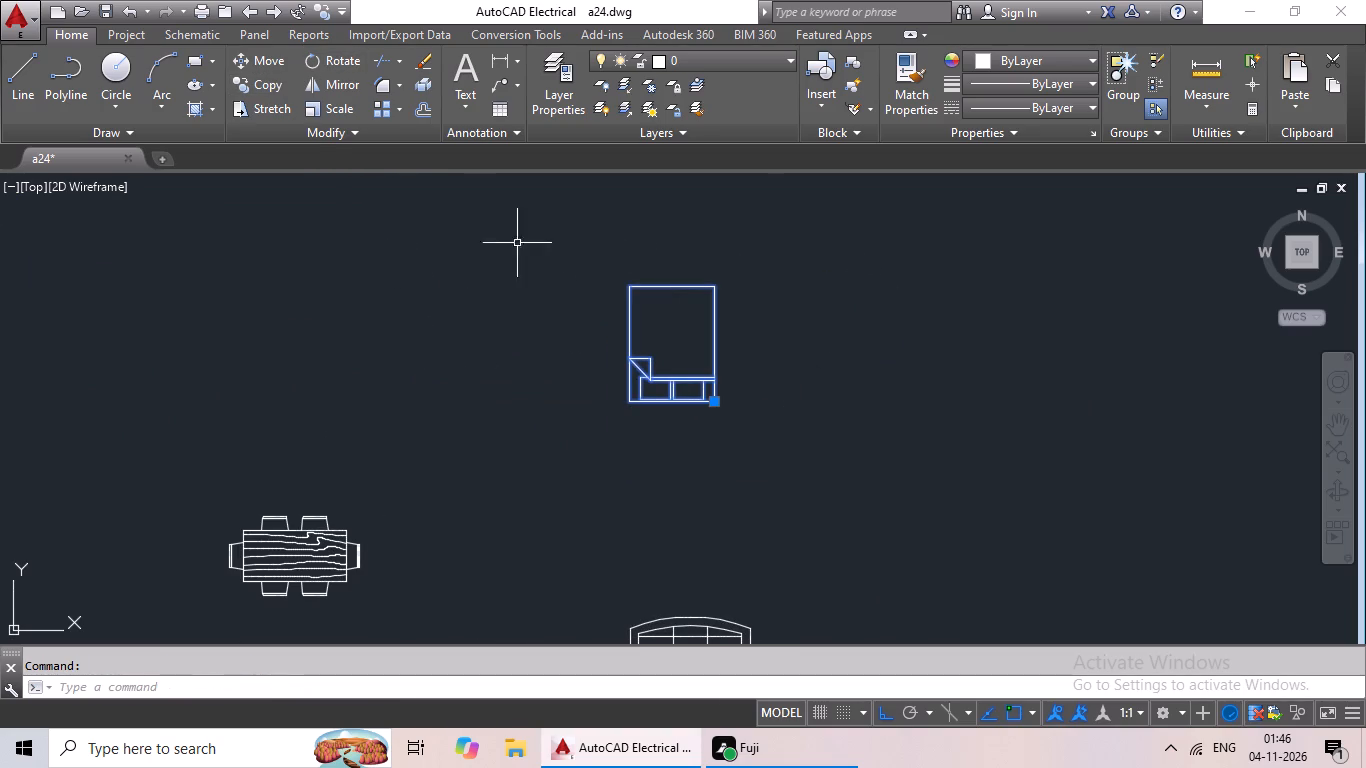
pyautogui.click(342, 105)
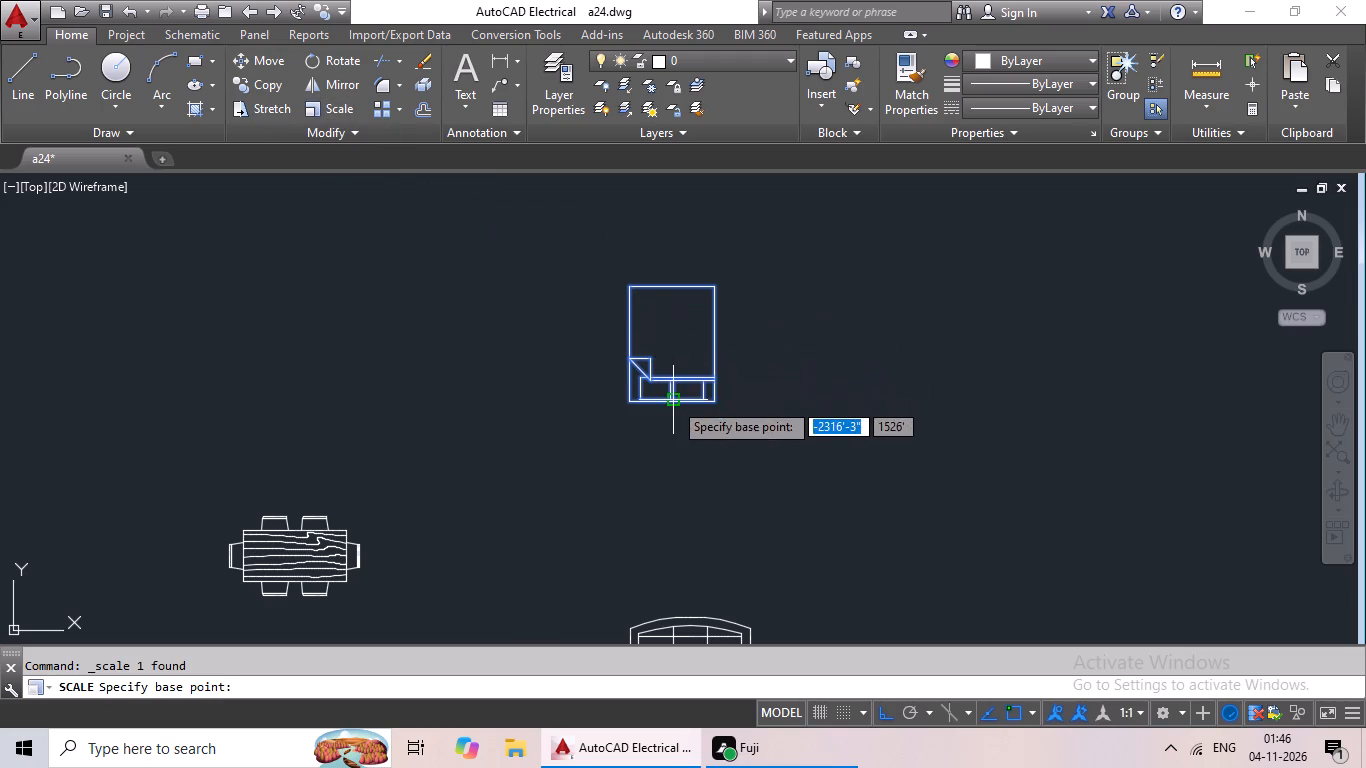
pyautogui.click(673, 401)
pyautogui.click(337, 689)
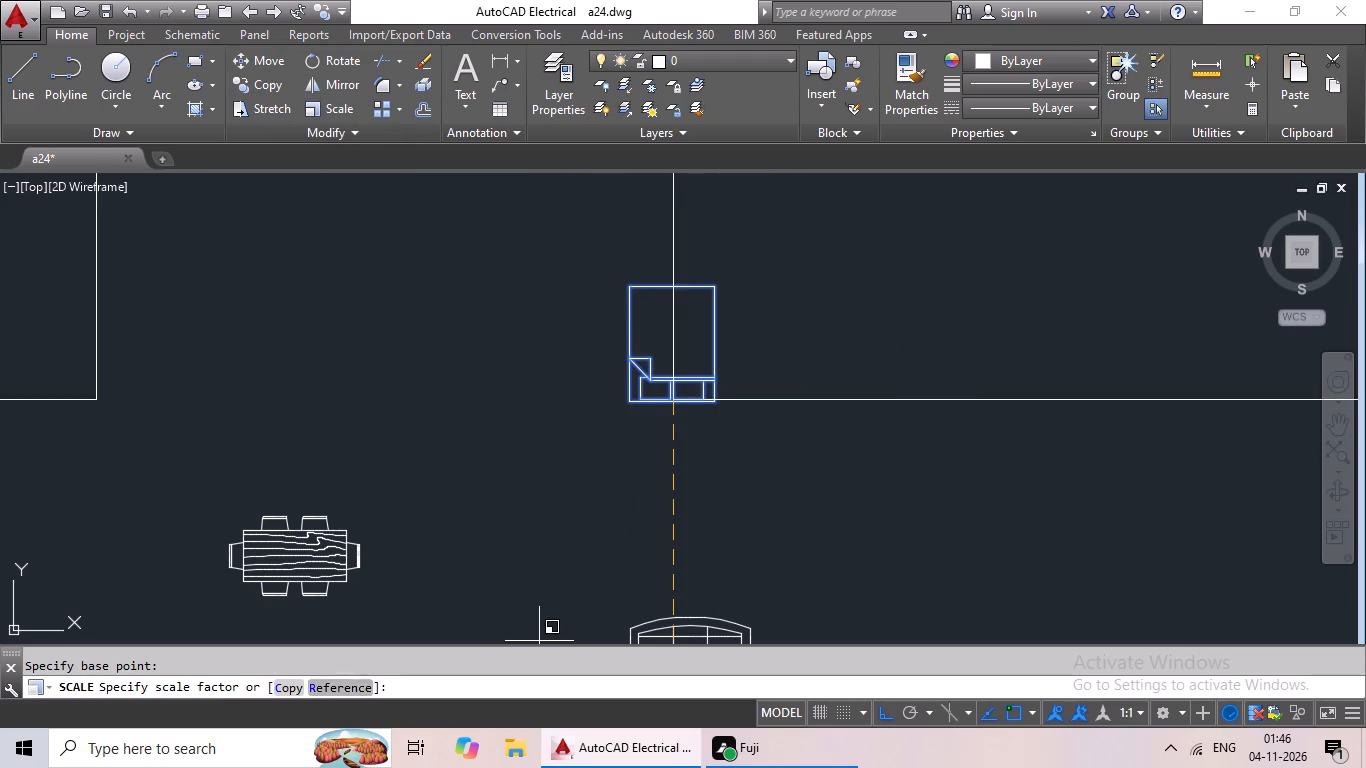
pyautogui.click(672, 287)
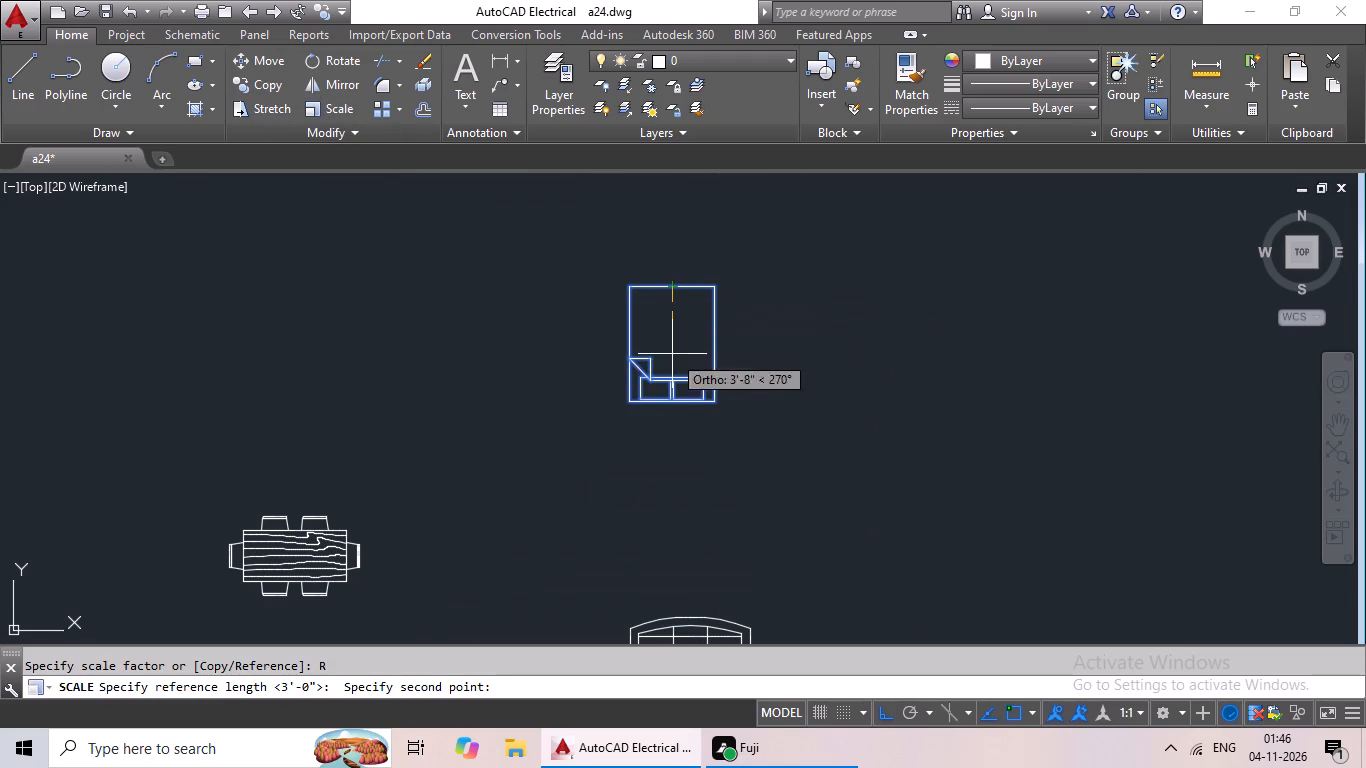
pyautogui.click(672, 407)
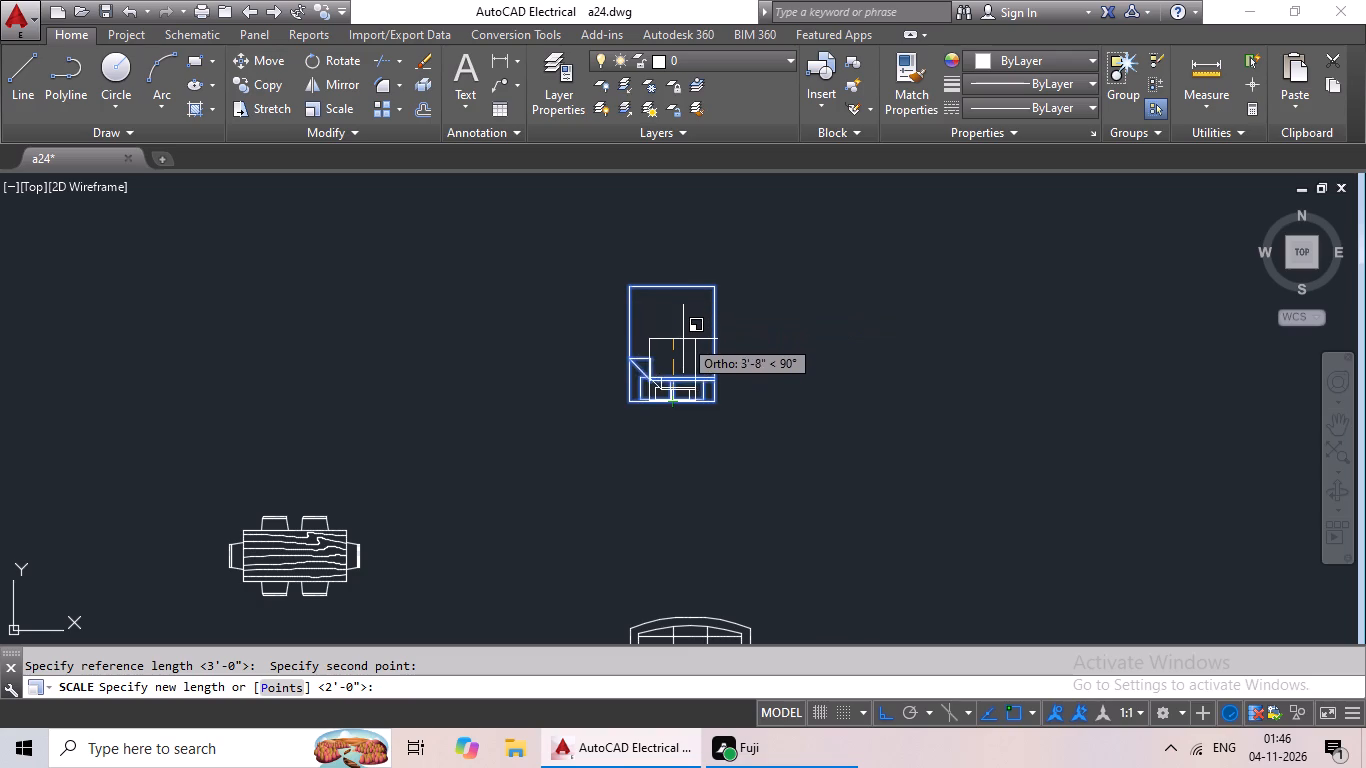
pyautogui.click(683, 341)
# Copy the scaled bed and paste it into the lower-left corner of the green plan's upper-left bedroom.
pyautogui.scroll(2, 734, 346)
pyautogui.moveTo(724, 288); pyautogui.dragTo(789, 516)
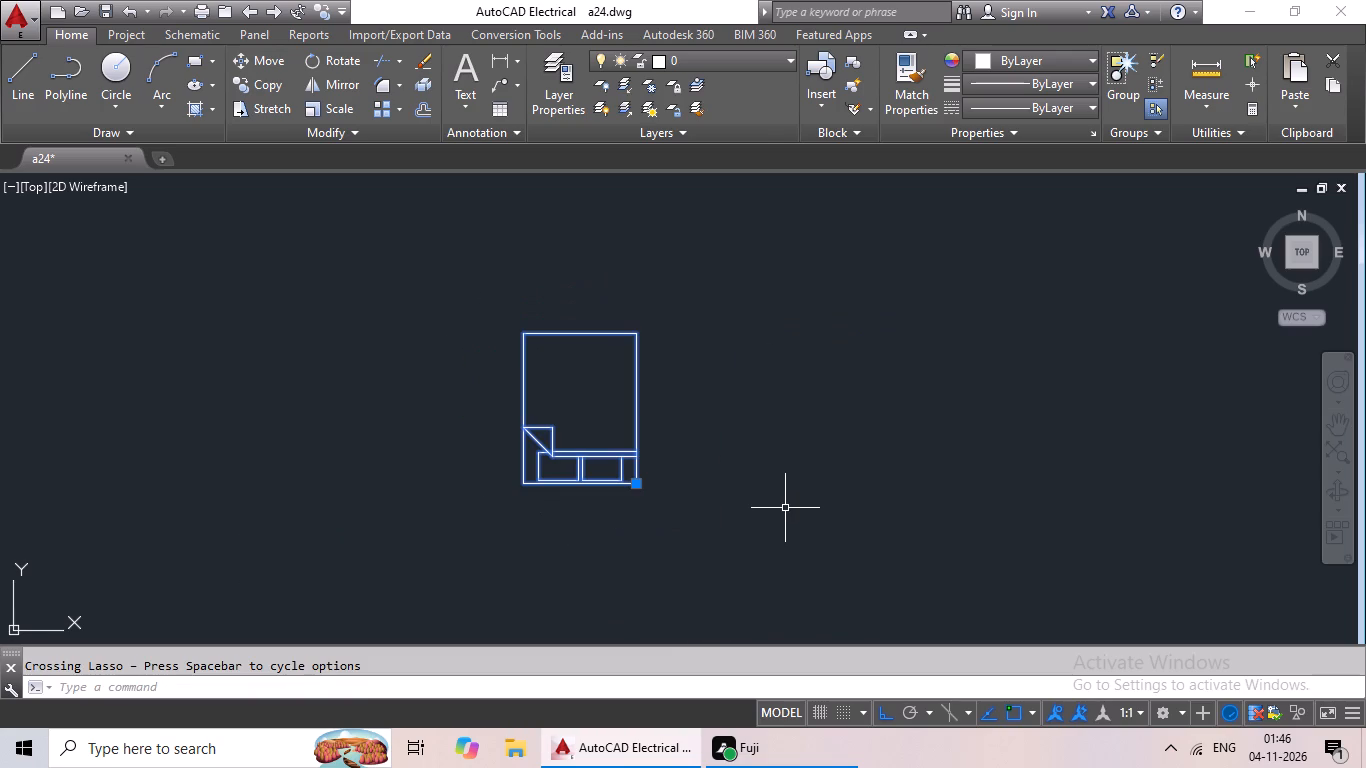
pyautogui.hotkey('ctrl', 'c')
pyautogui.hotkey('ctrl', 'v')
pyautogui.hotkey('ctrl', 'v')
pyautogui.keyDown('ctrl'); pyautogui.scroll(-5, 482, 453); pyautogui.keyUp('ctrl')
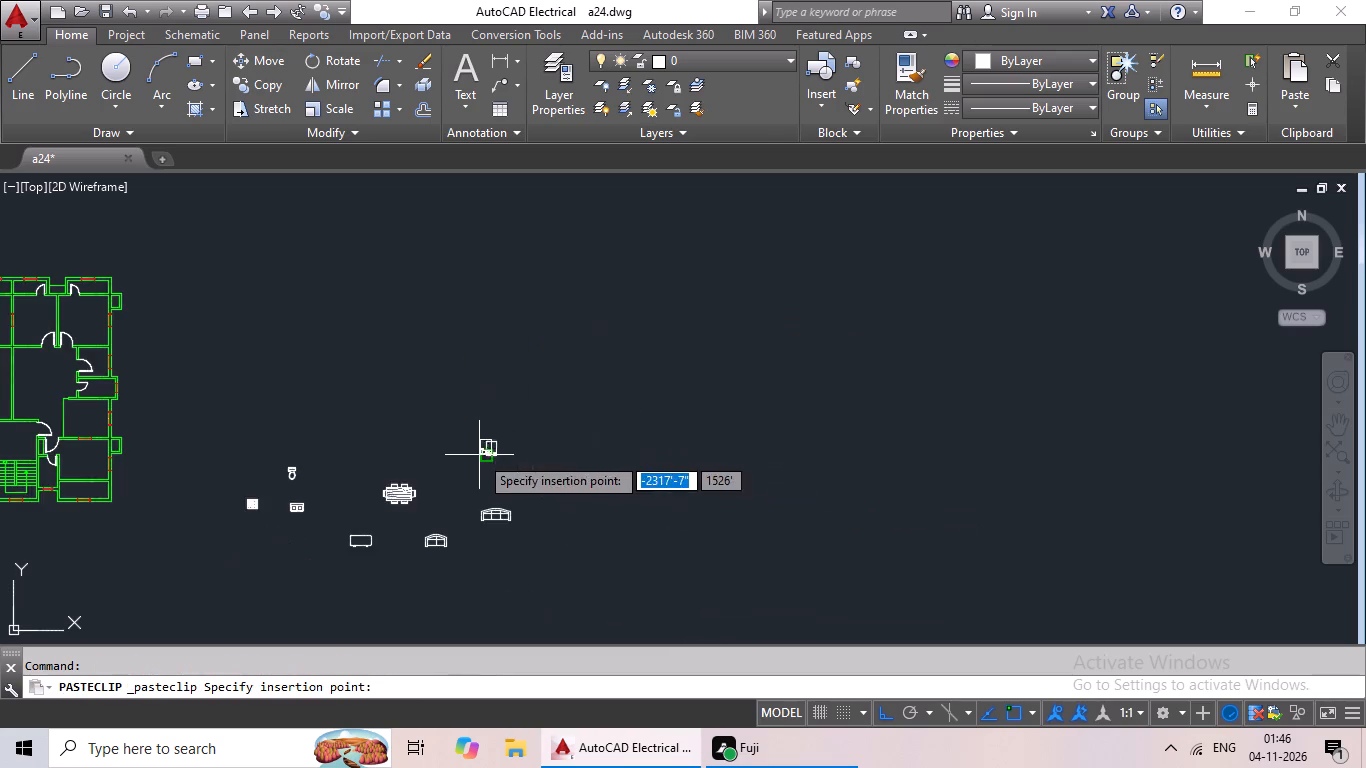
pyautogui.moveTo(467, 456); pyautogui.dragTo(812, 464, button='middle')
pyautogui.scroll(6, 275, 328)
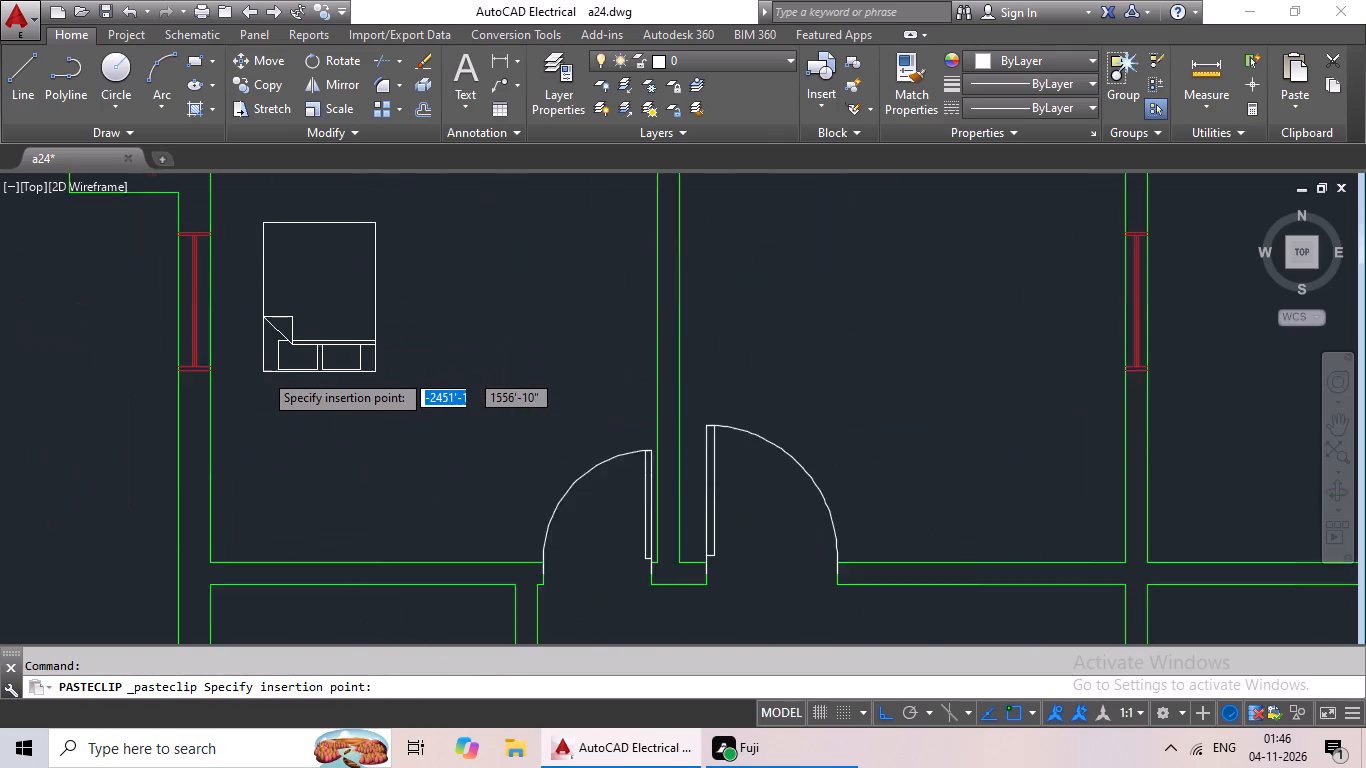
pyautogui.scroll(-3, 264, 375)
pyautogui.scroll(1, 256, 321)
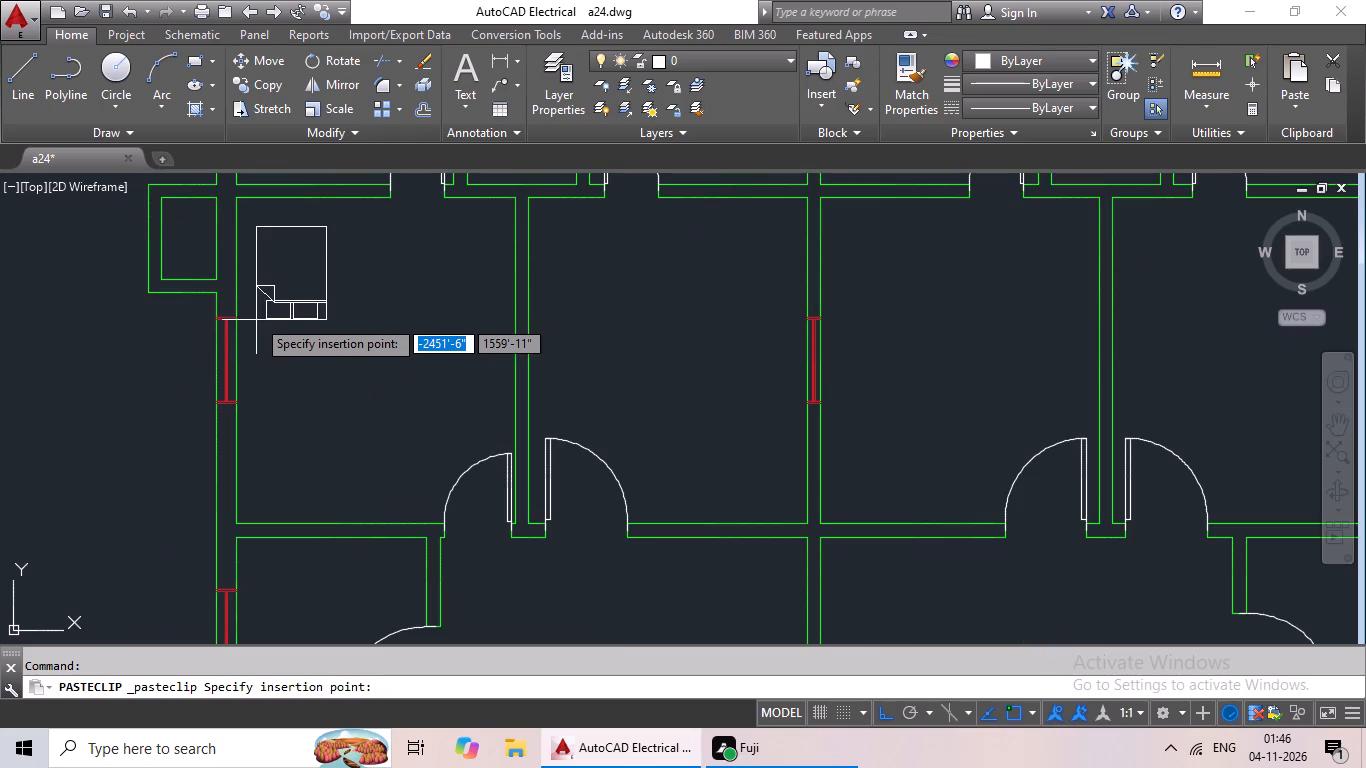
pyautogui.scroll(-2, 253, 309)
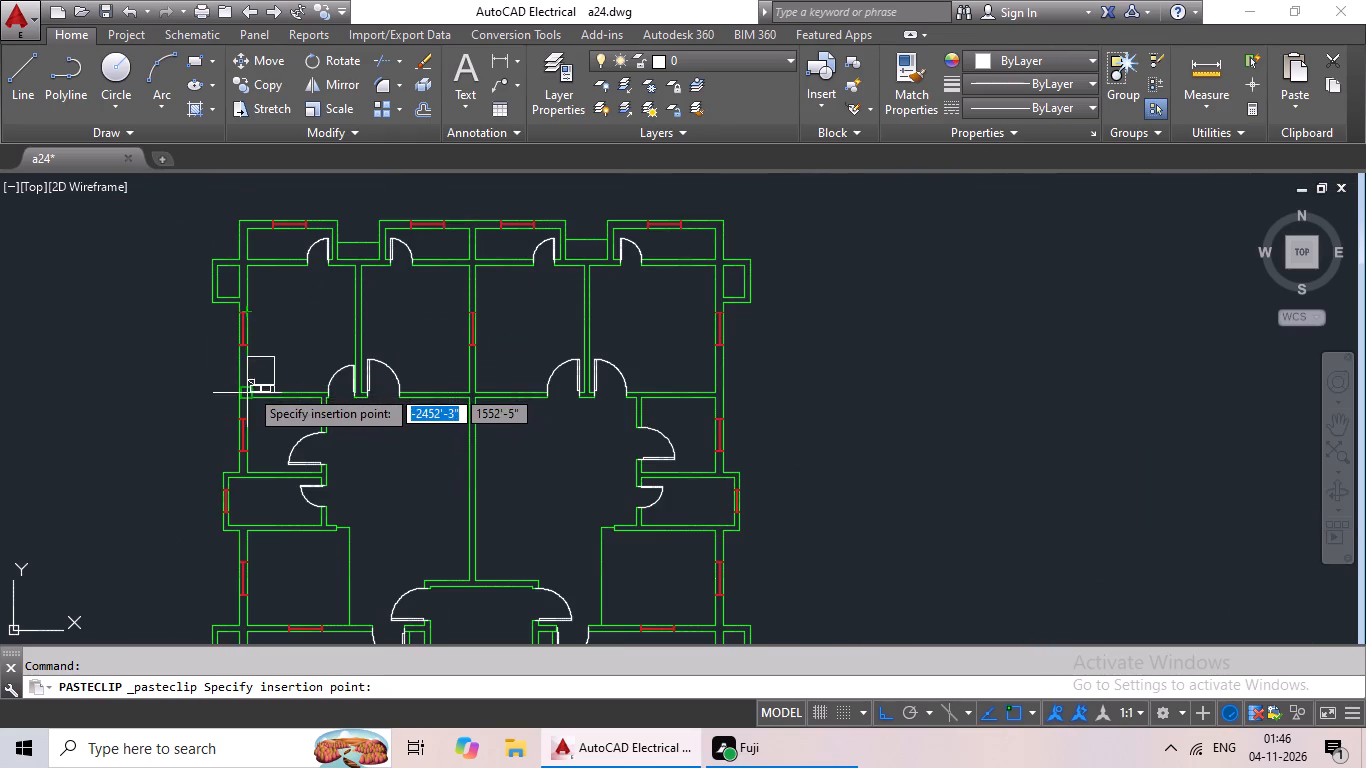
pyautogui.scroll(4, 249, 388)
pyautogui.click(234, 394)
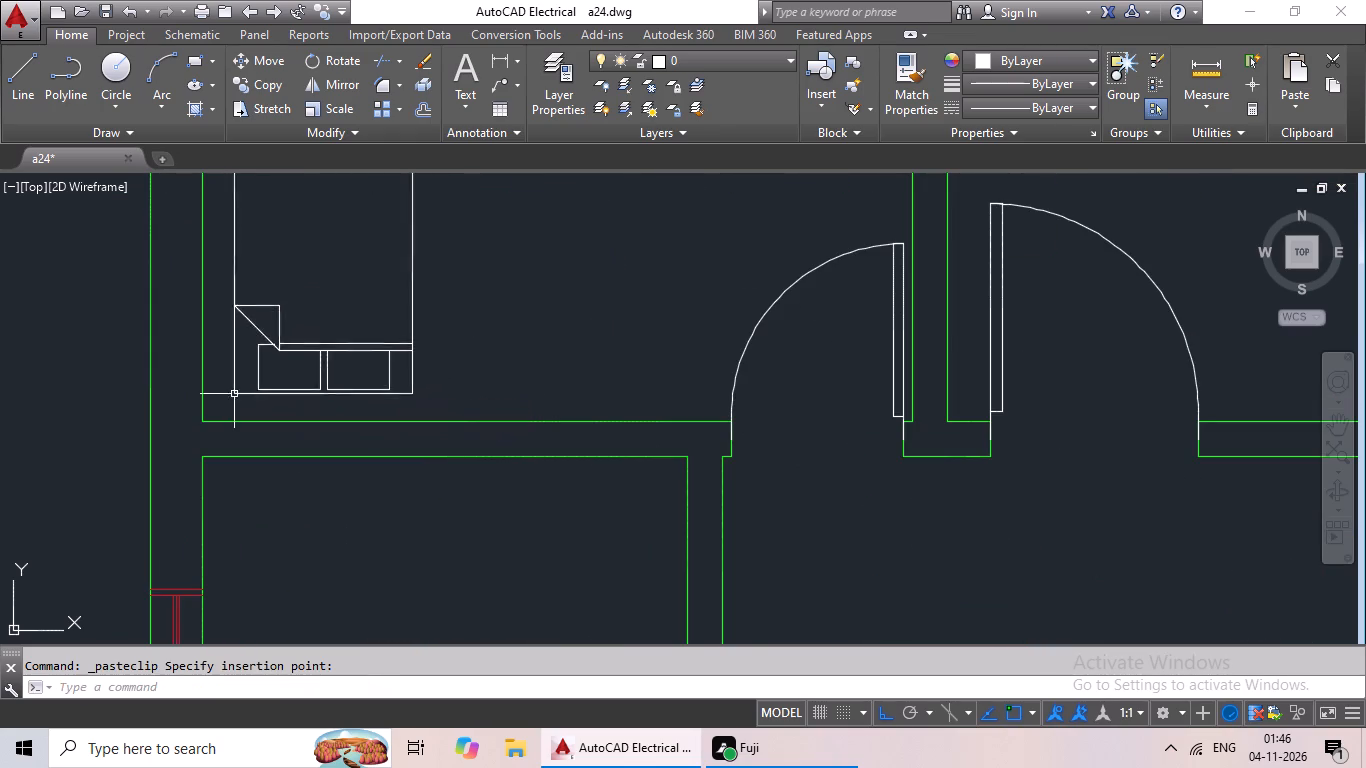
# Paste the bed into the other three upper bedrooms: on both sides of the central wall and by the far-right outer wall.
pyautogui.hotkey('ctrl', 'v')
pyautogui.keyDown('ctrl'); pyautogui.scroll(-4, 358, 372); pyautogui.keyUp('ctrl')
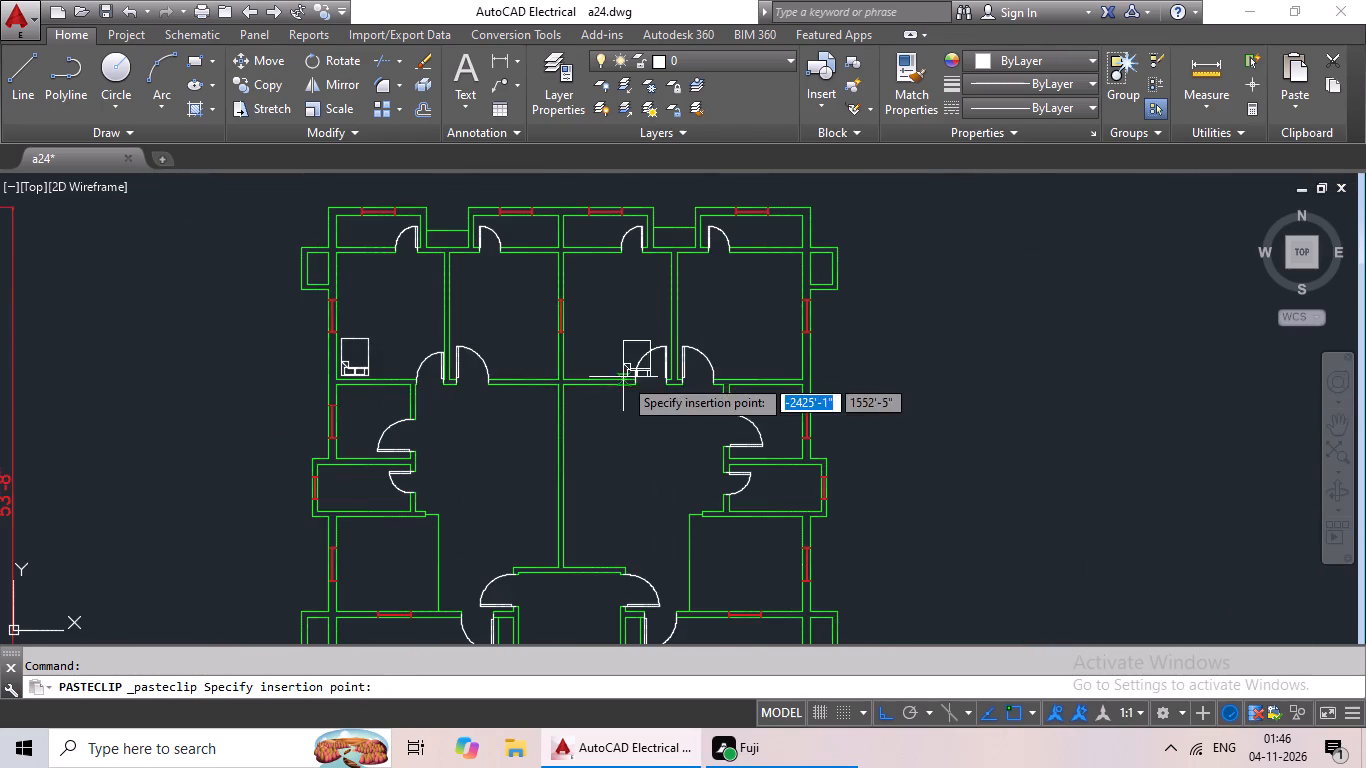
pyautogui.scroll(3, 498, 374)
pyautogui.click(597, 372)
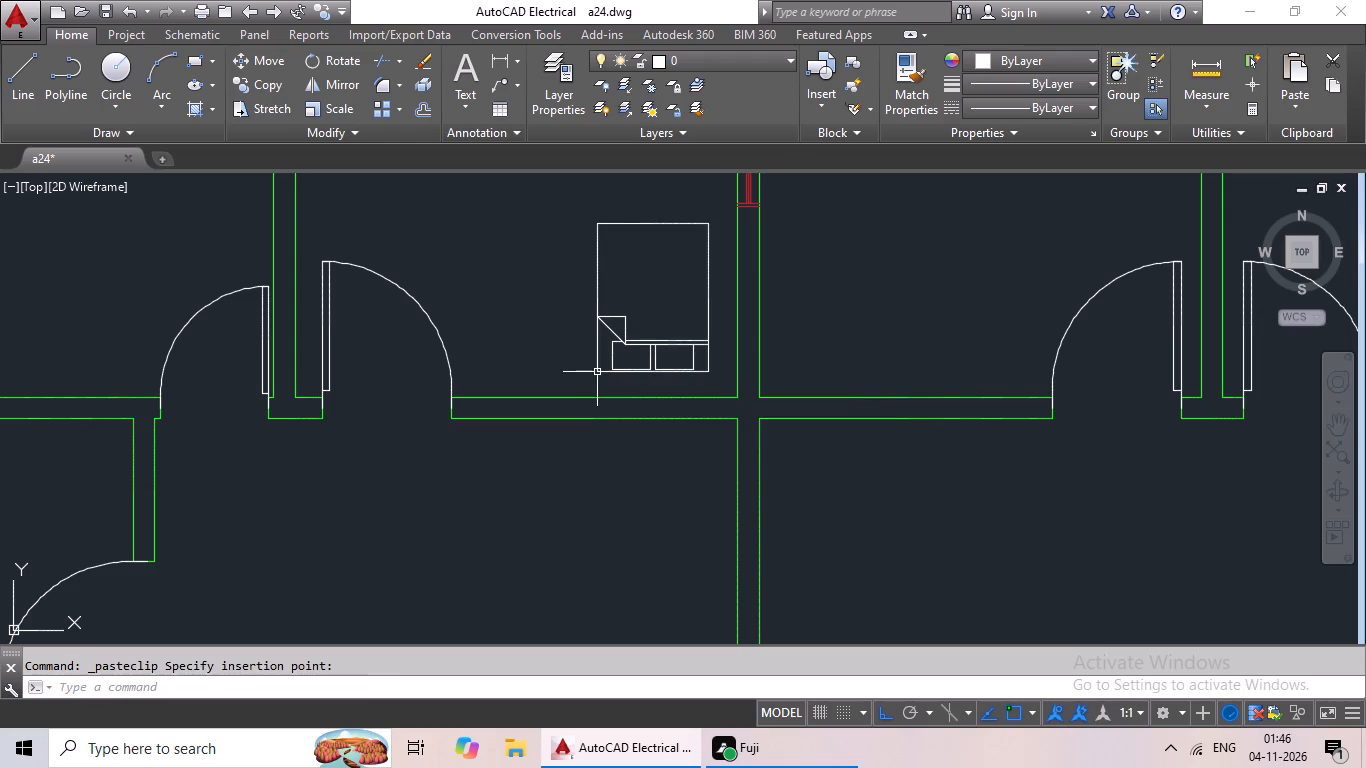
pyautogui.hotkey('ctrl', 'v')
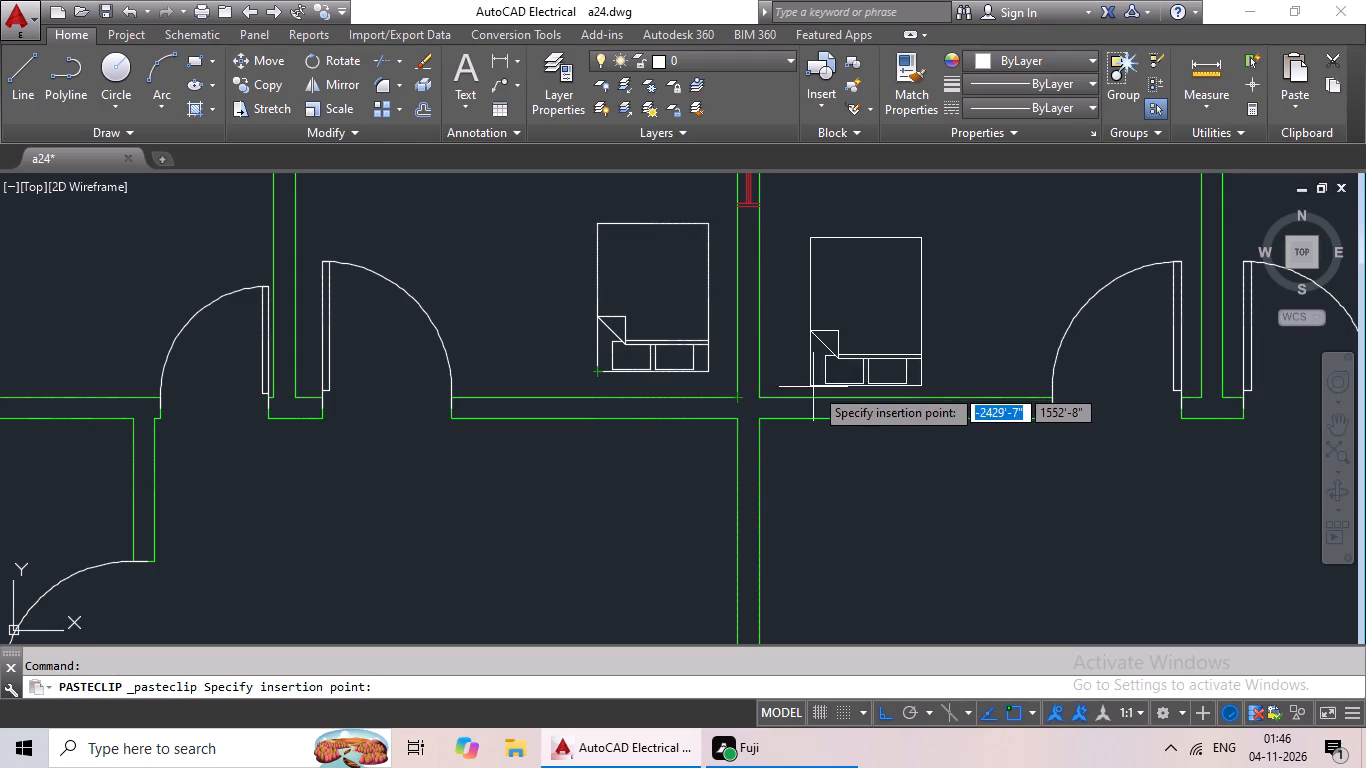
pyautogui.click(777, 374)
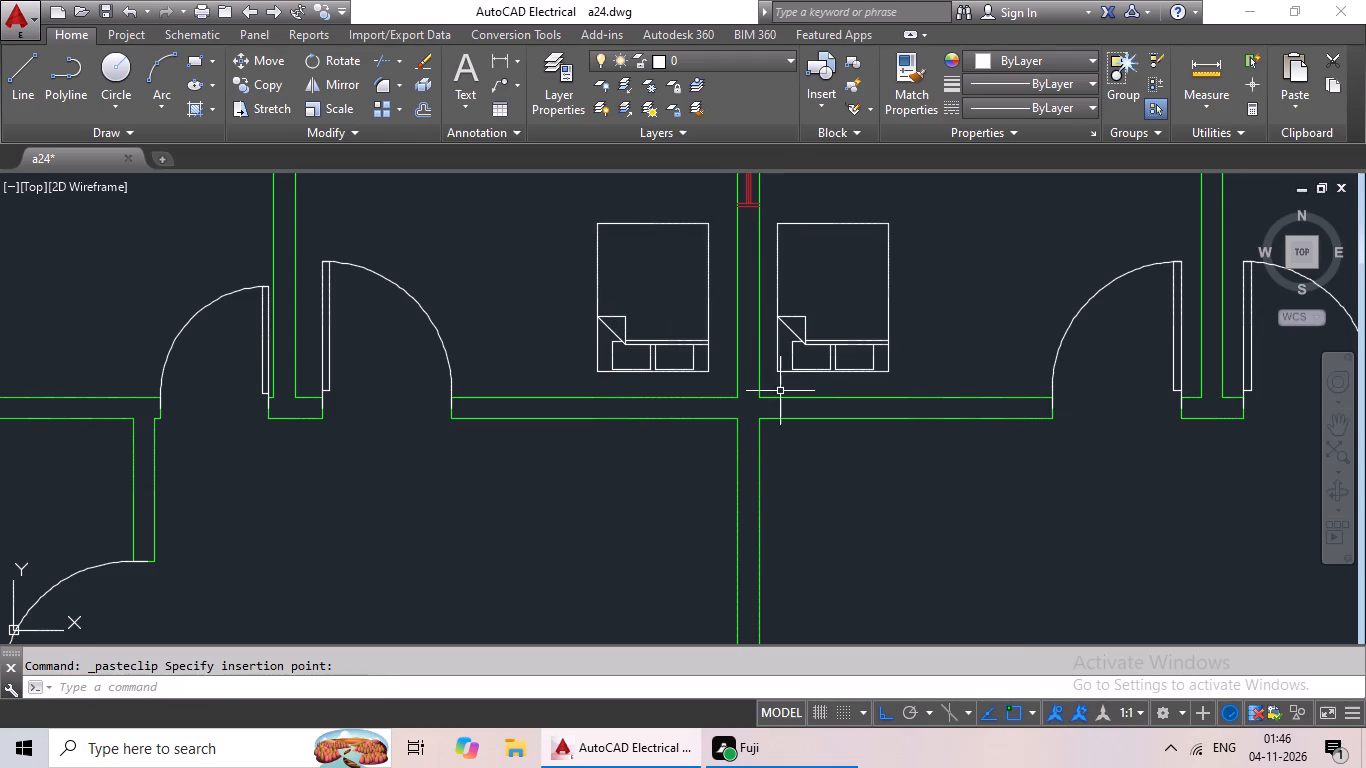
pyautogui.hotkey('ctrl', 'v')
pyautogui.keyDown('ctrl'); pyautogui.scroll(-2, 837, 388); pyautogui.keyUp('ctrl')
pyautogui.moveTo(883, 383); pyautogui.dragTo(534, 413, button='middle')
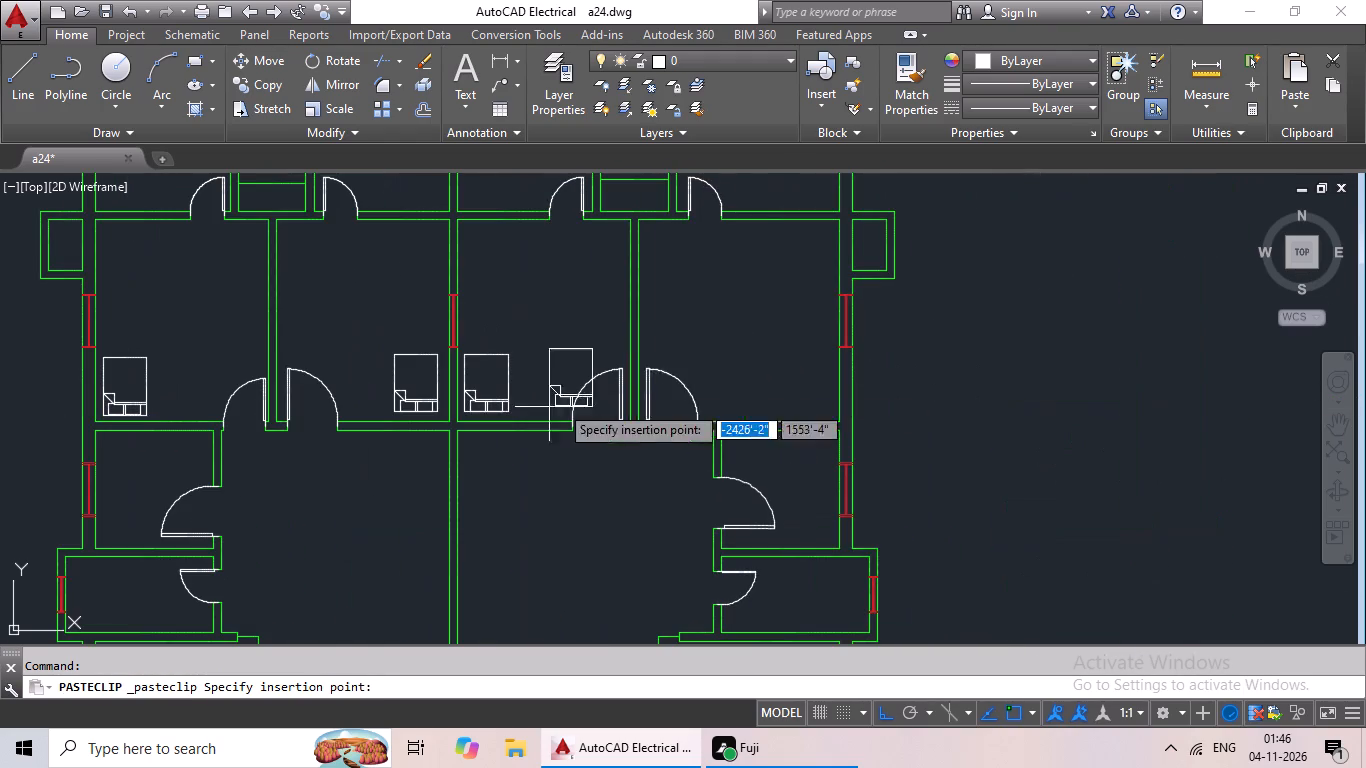
pyautogui.click(783, 405)
# Paste the bed into the lower-left corner of the green plan's left master bedroom, matching the reference plan.
pyautogui.scroll(-2, 762, 405)
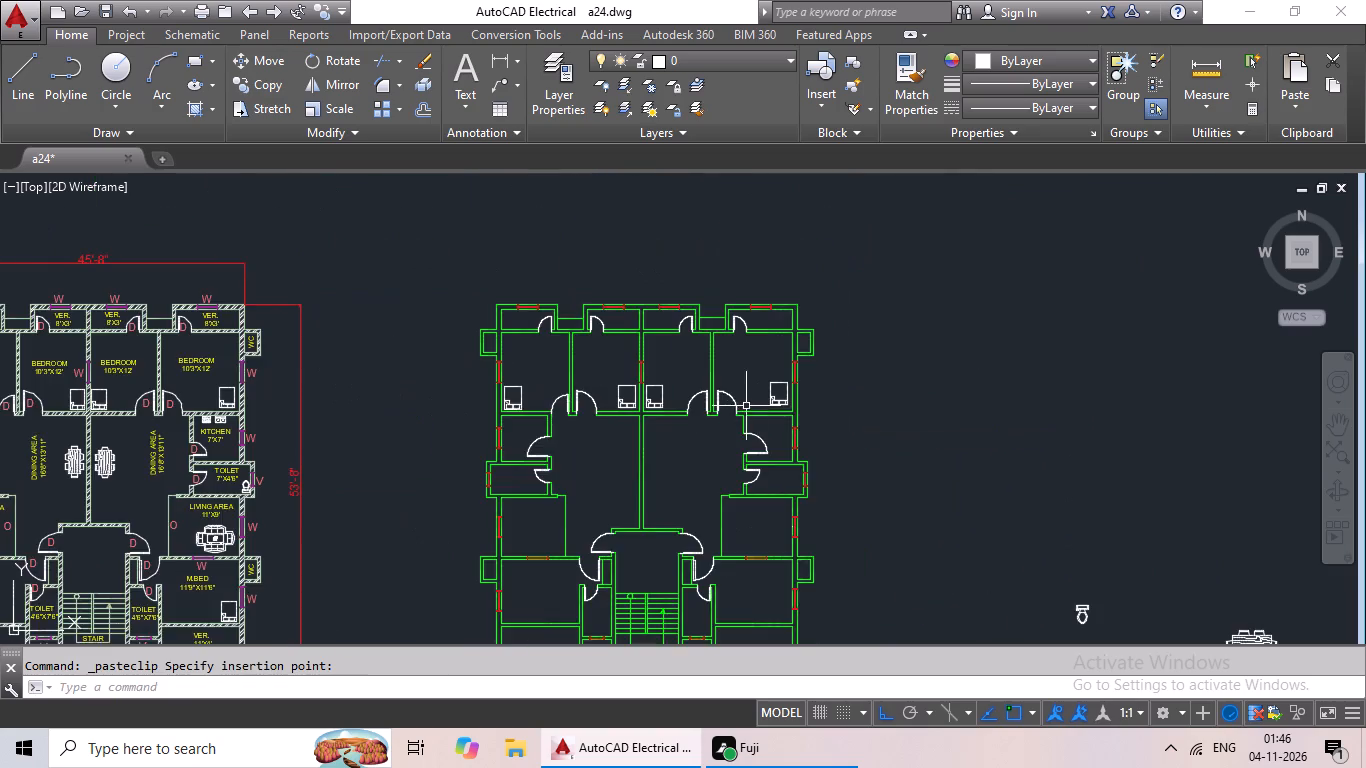
pyautogui.moveTo(740, 406); pyautogui.dragTo(775, 339, button='middle')
pyautogui.moveTo(655, 390); pyautogui.dragTo(803, 370, button='middle')
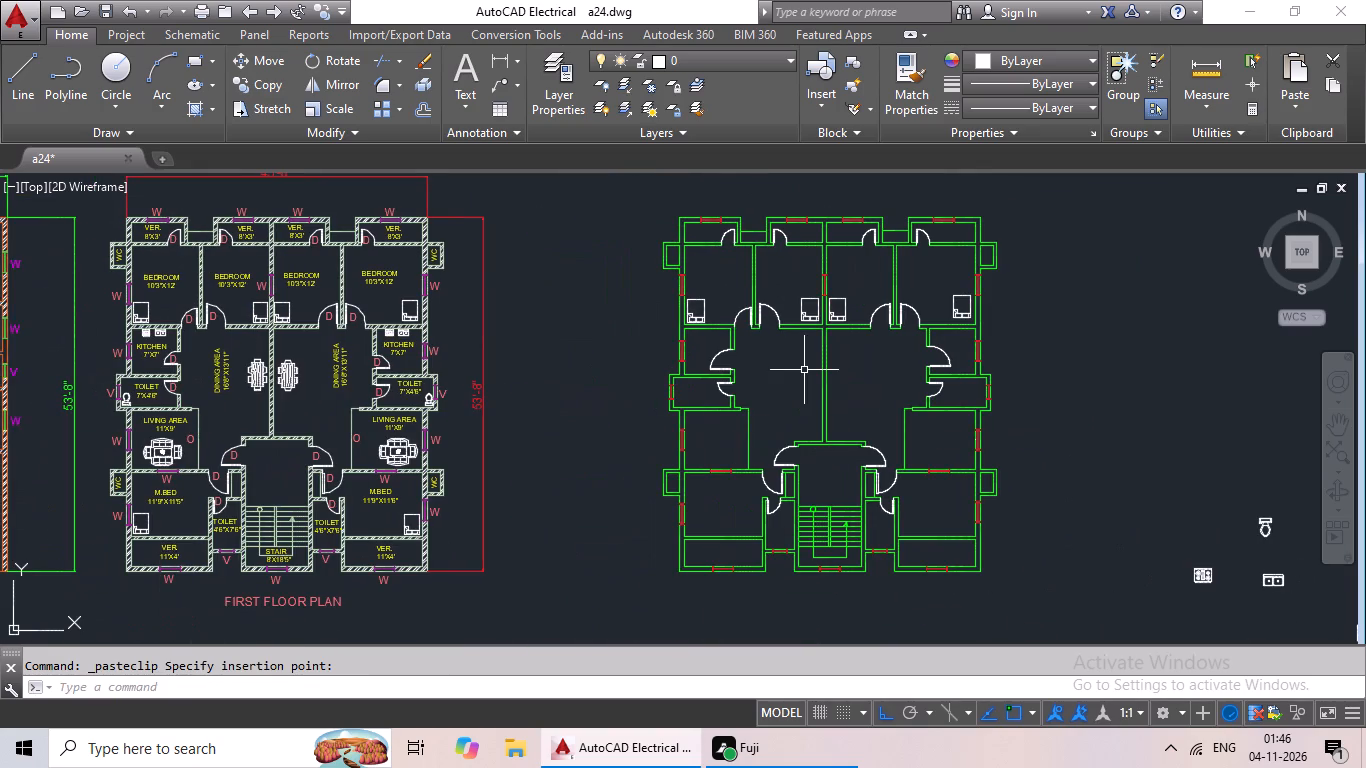
pyautogui.hotkey('ctrl', 'v')
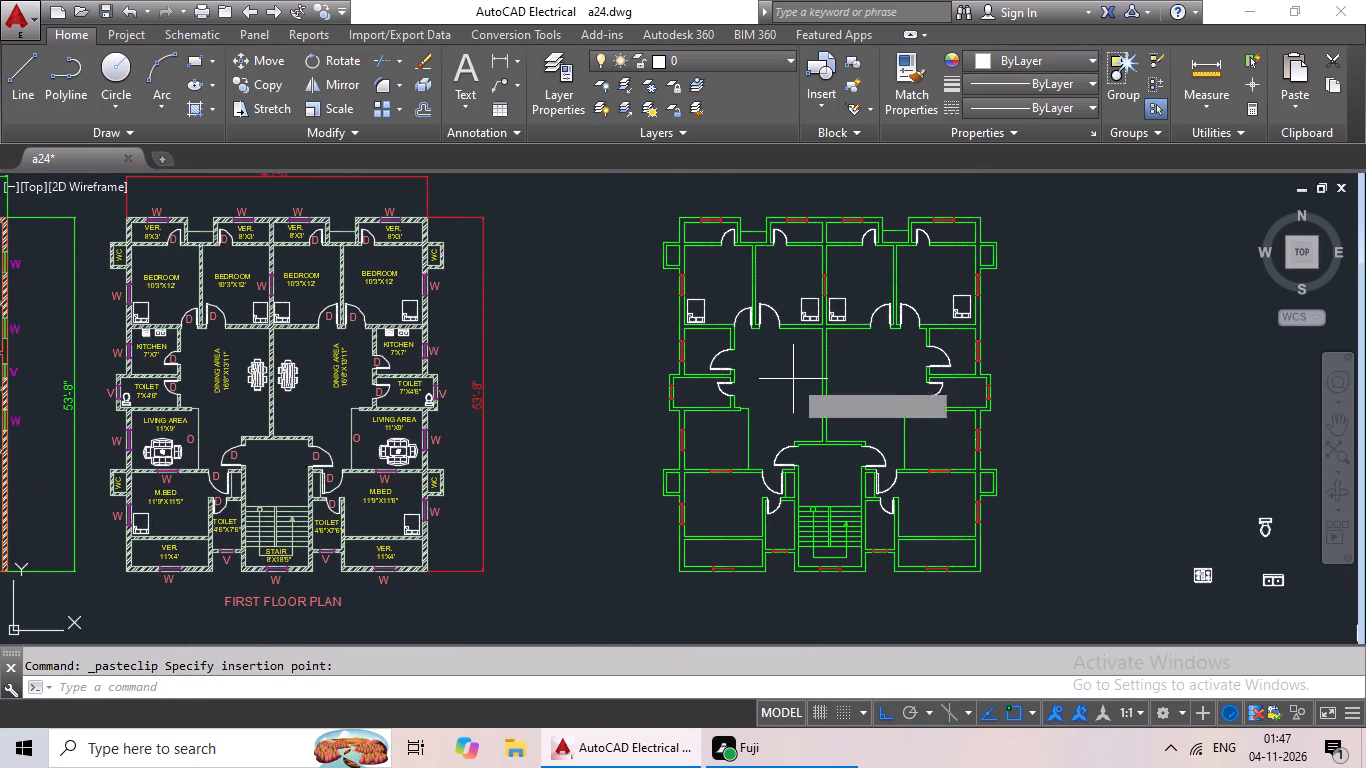
pyautogui.scroll(3, 702, 541)
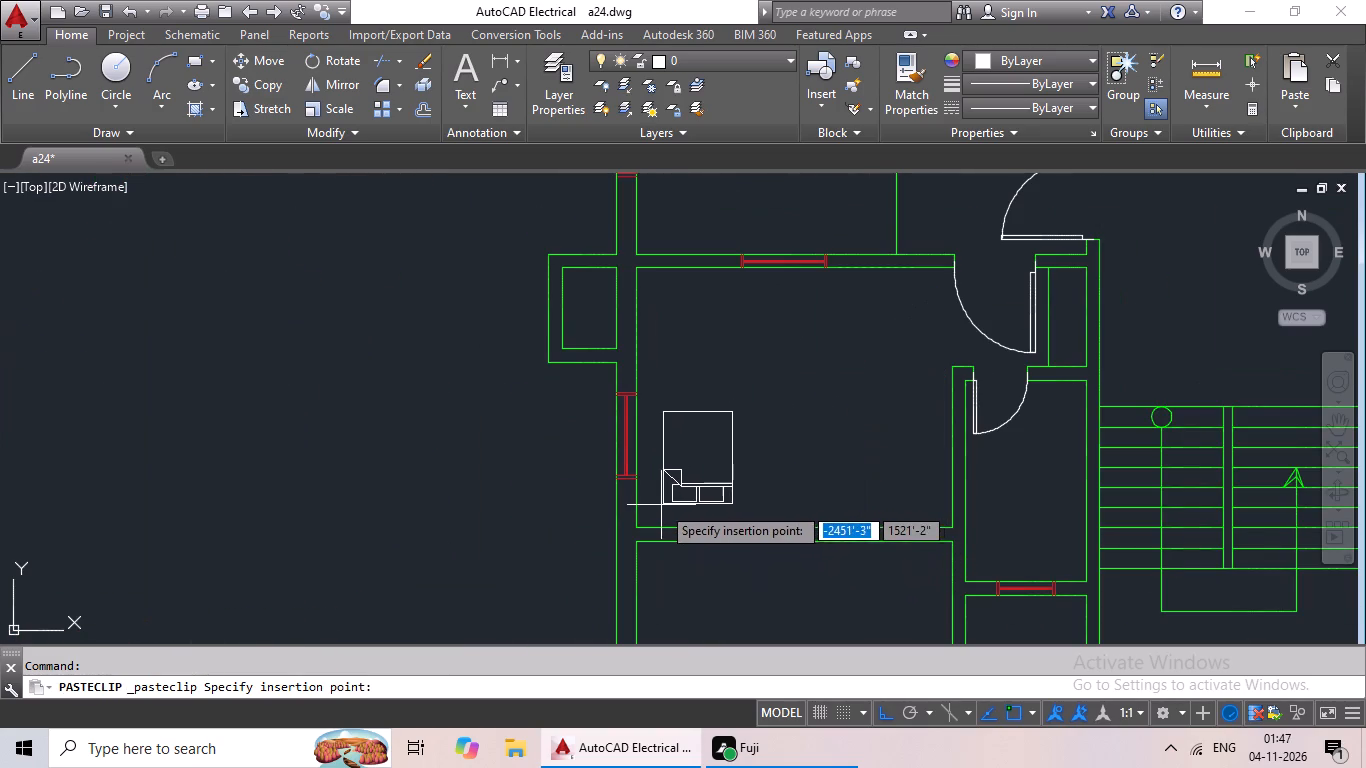
pyautogui.click(658, 507)
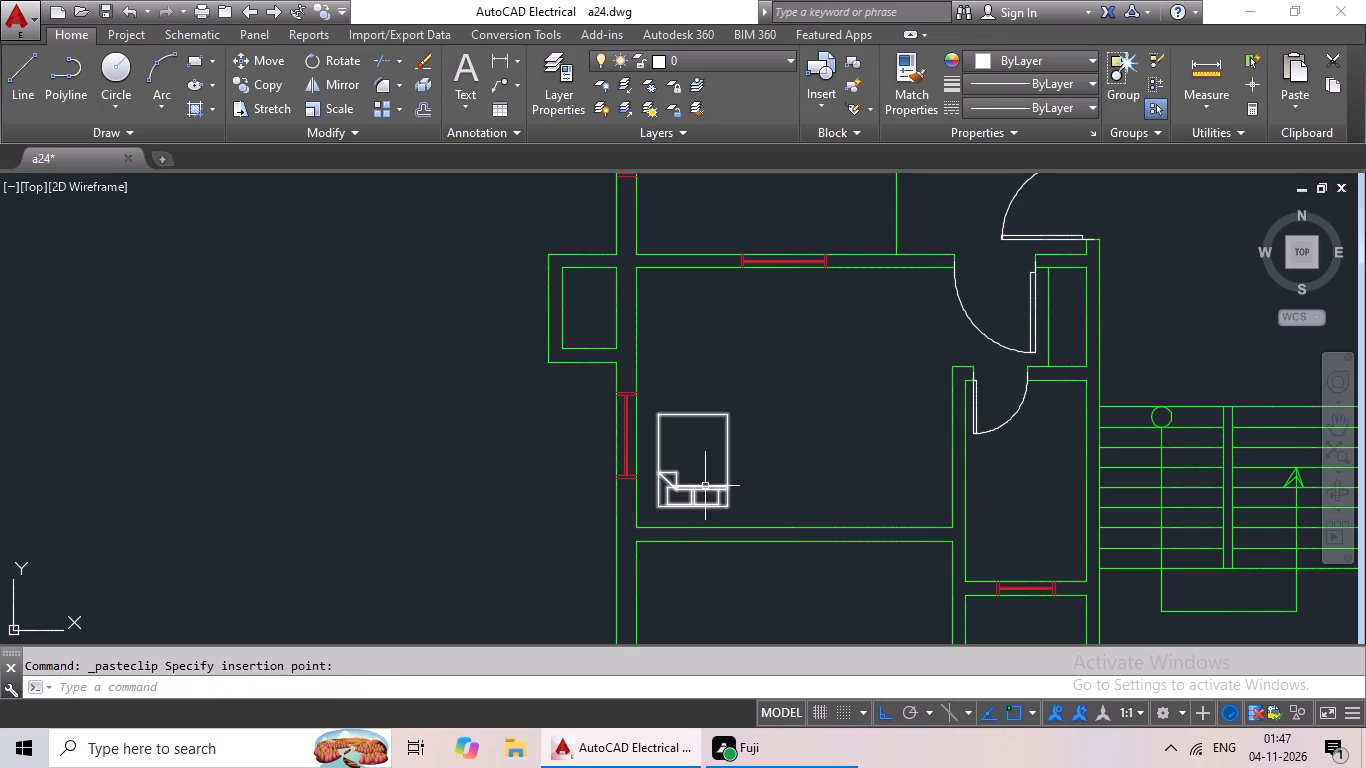
# Paste the bed into the lower-right corner of the green plan's right master bedroom, beside the outer wall.
pyautogui.hotkey('ctrl', 'v')
pyautogui.scroll(-3, 736, 468)
pyautogui.scroll(2, 968, 497)
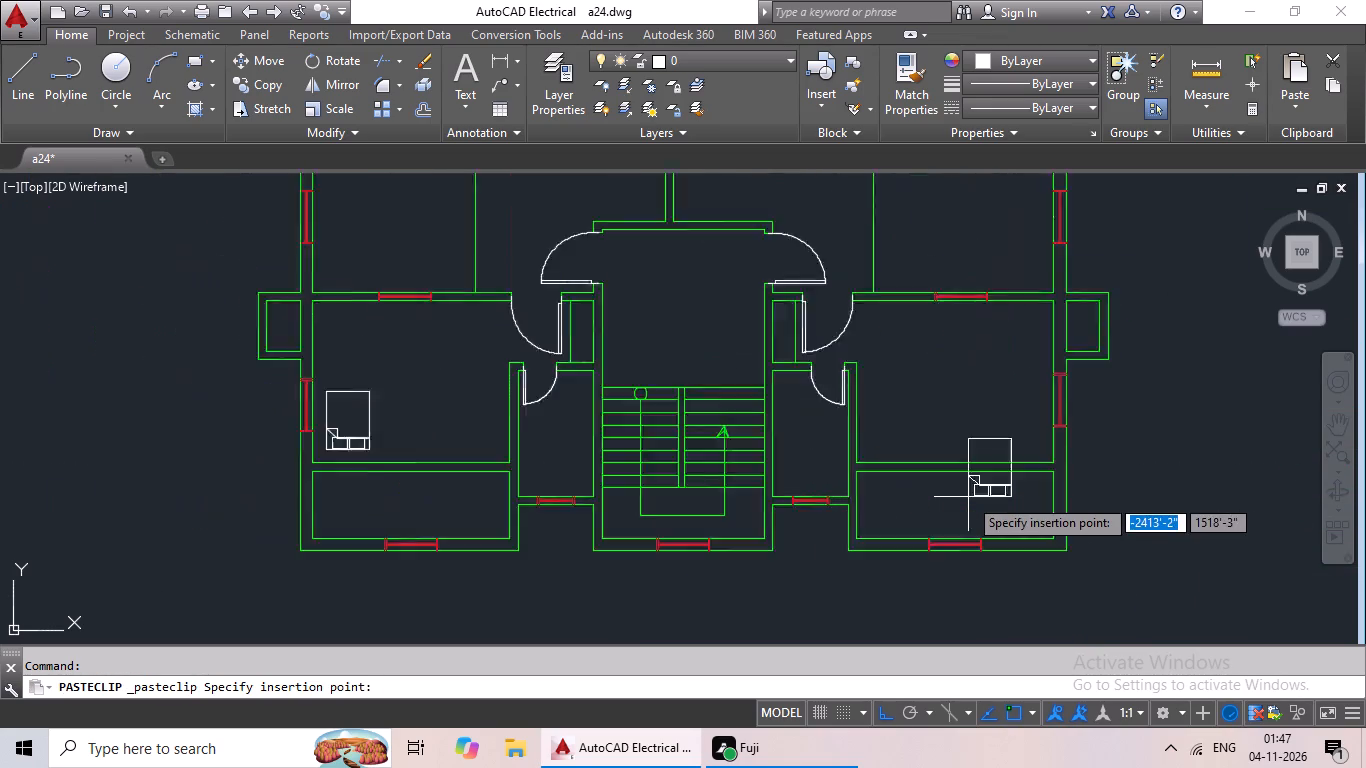
pyautogui.scroll(1, 968, 497)
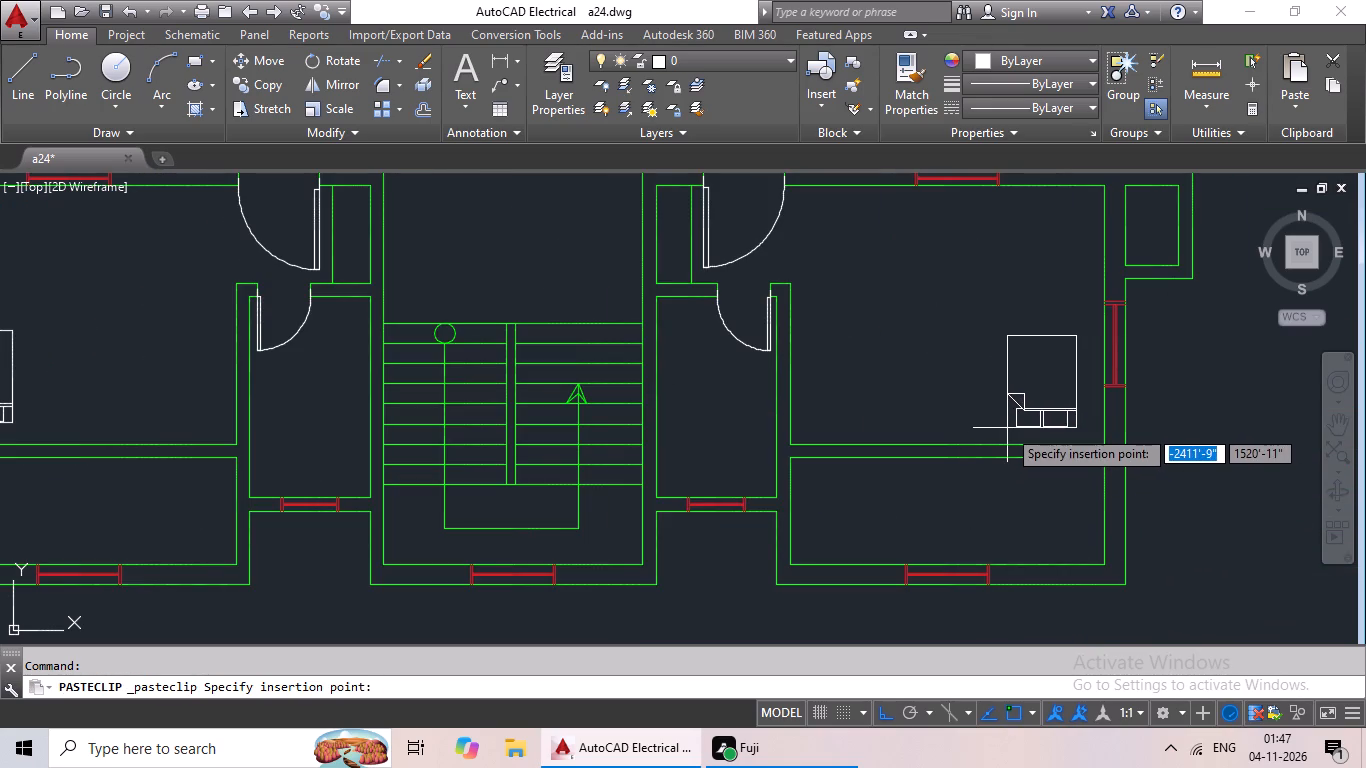
pyautogui.click(1007, 428)
# Scale the loose range-oven block about its right-edge midpoint by reference, from its full width down to about 1'-3".
pyautogui.scroll(-3, 1070, 427)
pyautogui.moveTo(1031, 457); pyautogui.dragTo(518, 468, button='middle')
pyautogui.scroll(2, 816, 490)
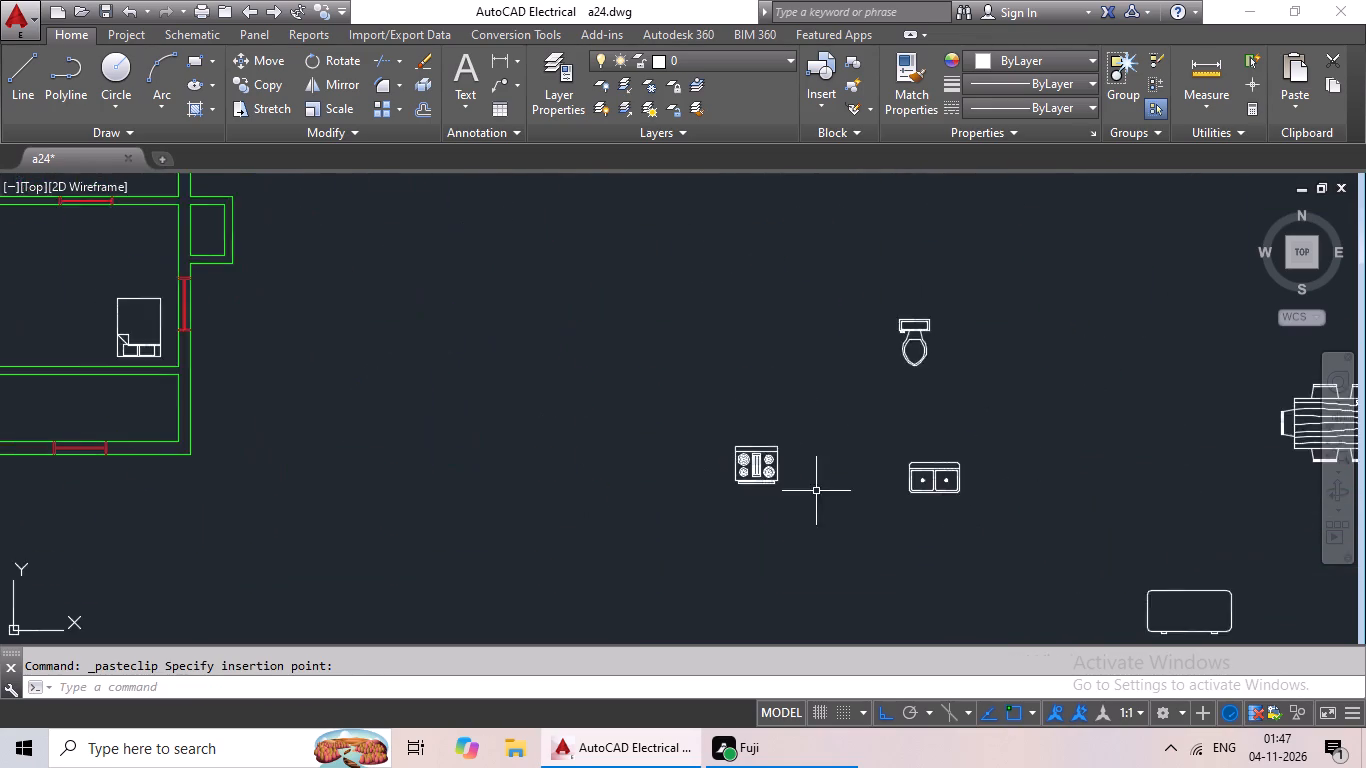
pyautogui.scroll(-3, 825, 491)
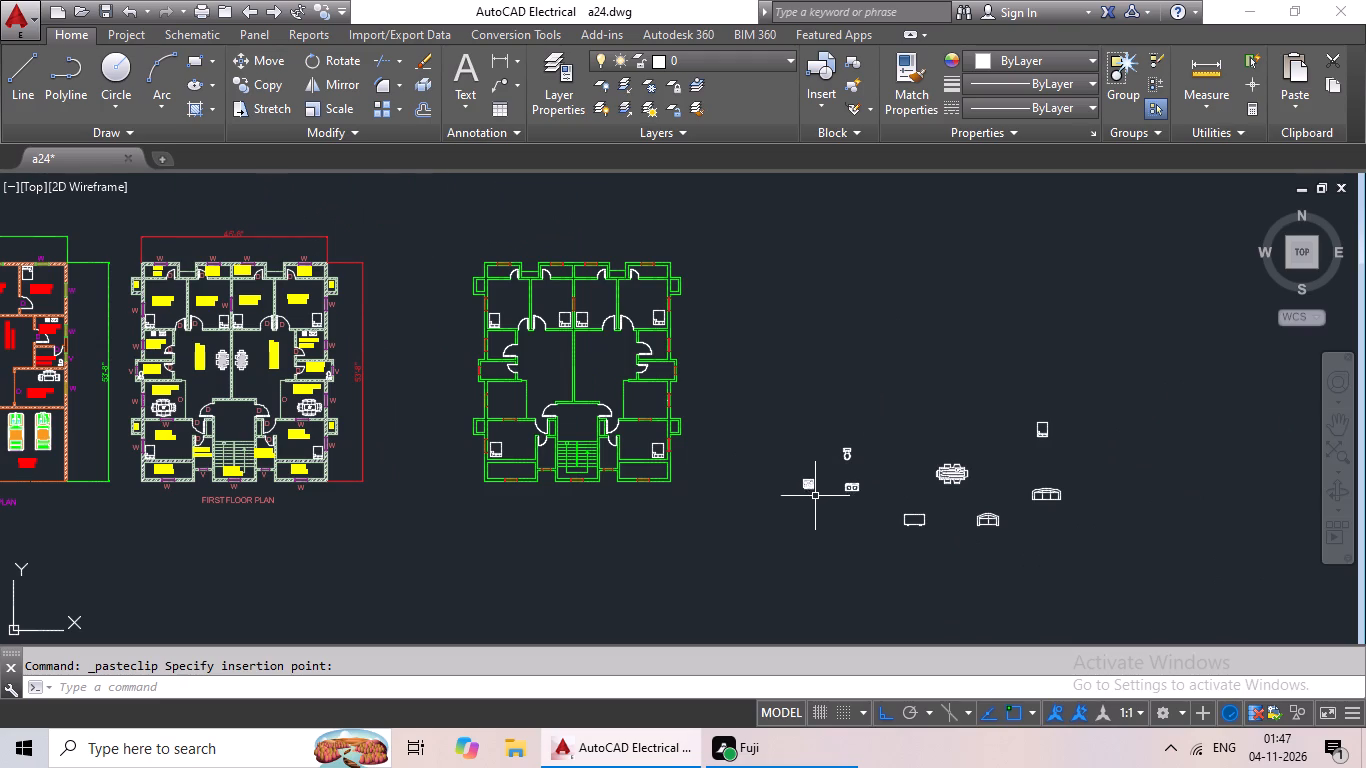
pyautogui.scroll(2, 815, 496)
pyautogui.click(803, 466)
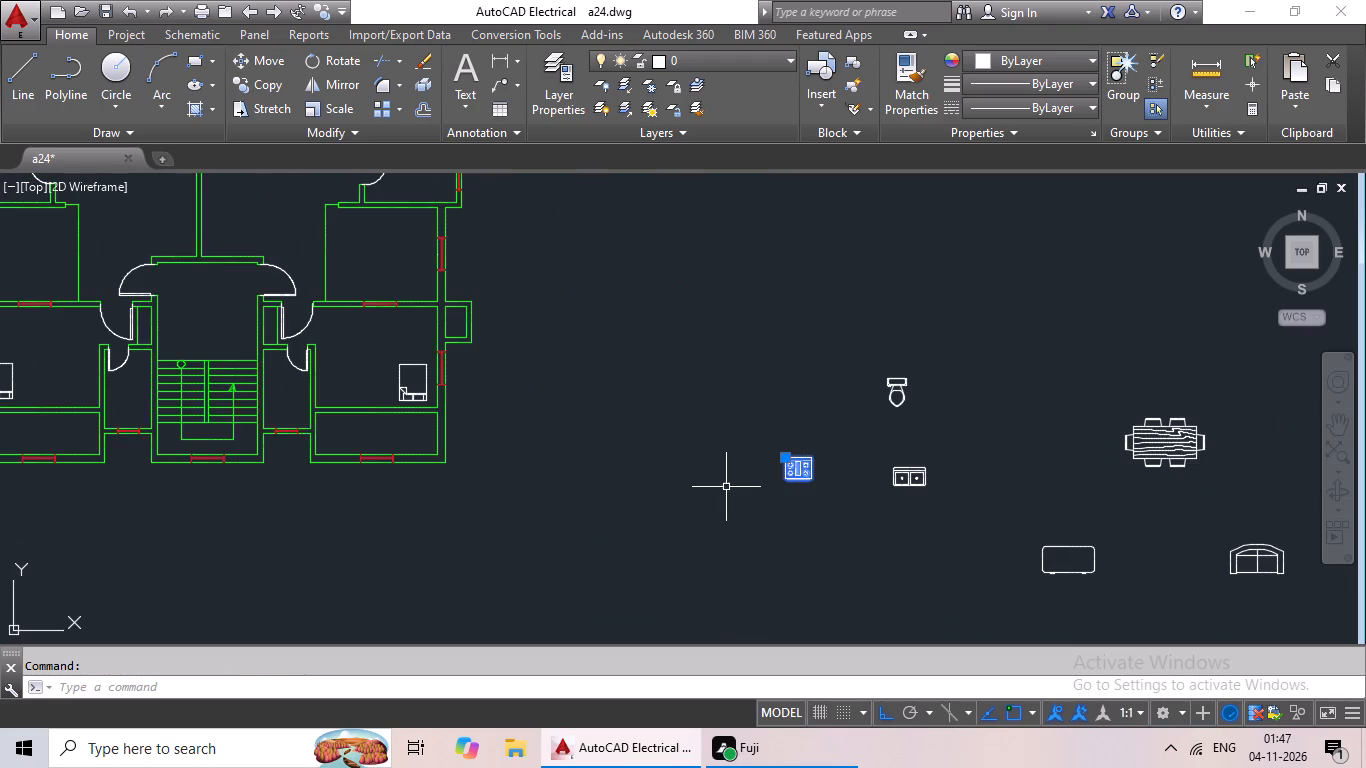
pyautogui.click(328, 106)
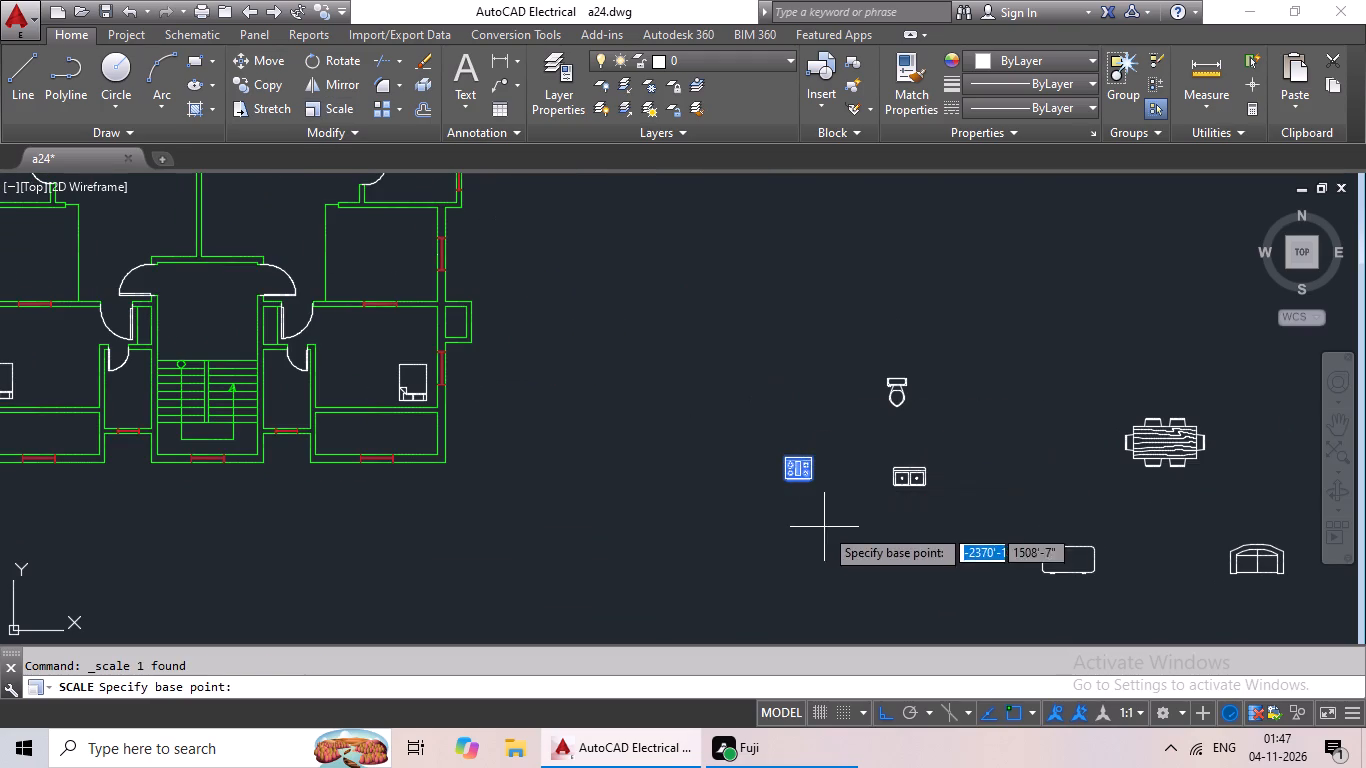
pyautogui.scroll(3, 826, 476)
pyautogui.click(768, 450)
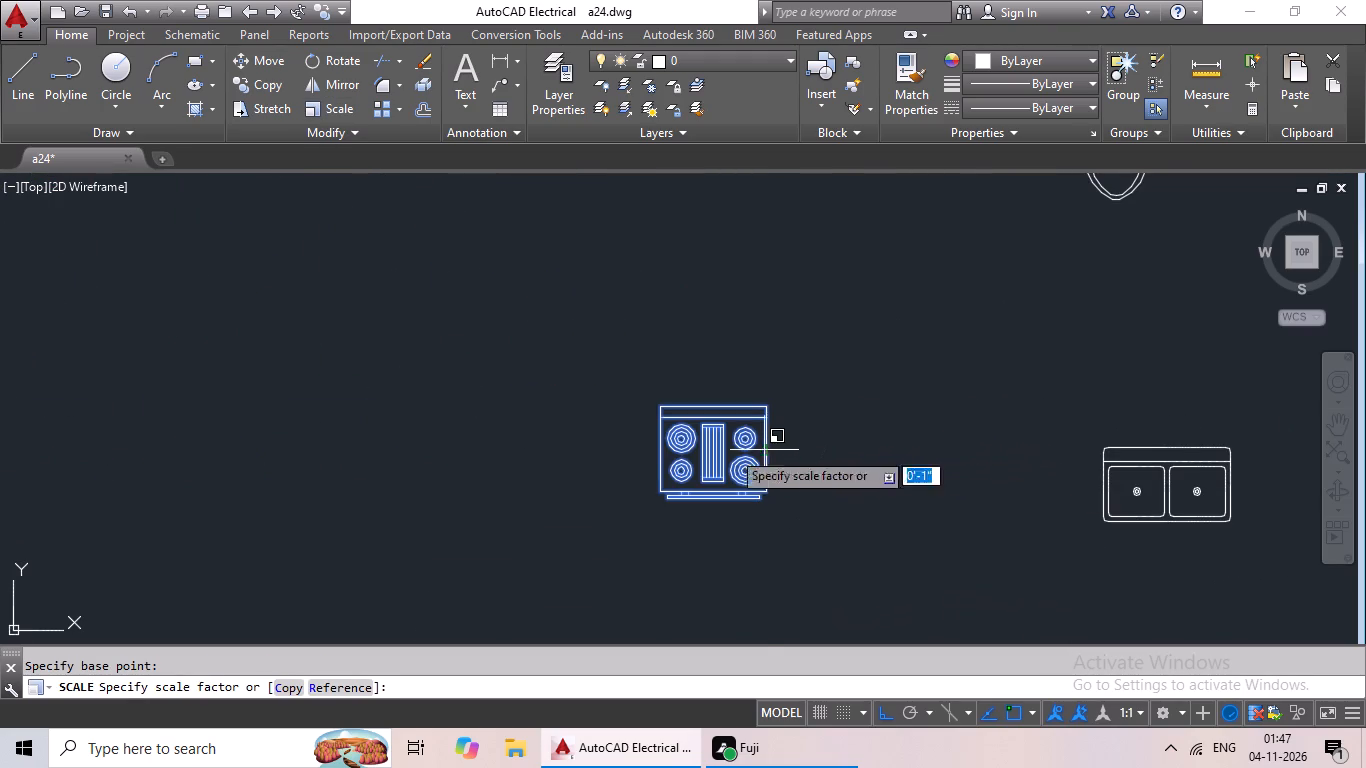
pyautogui.click(360, 688)
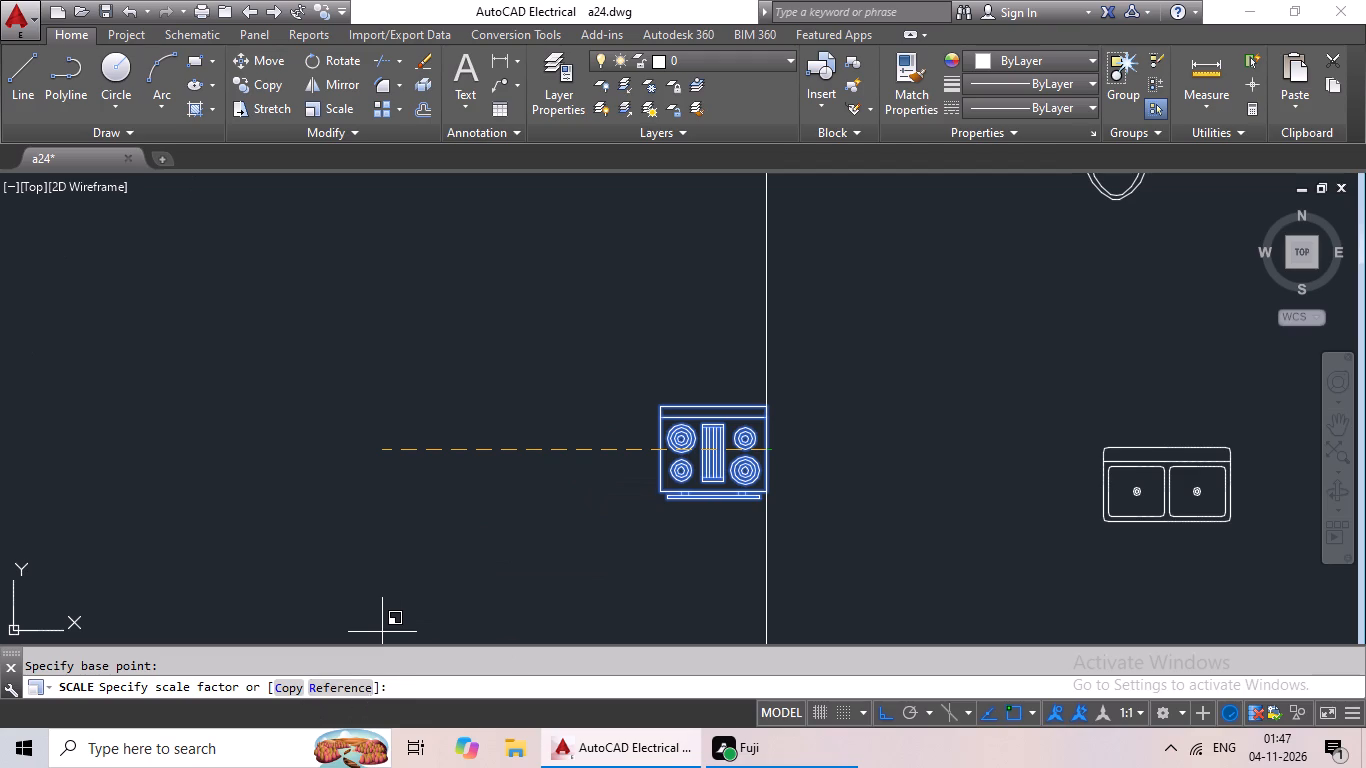
pyautogui.click(763, 448)
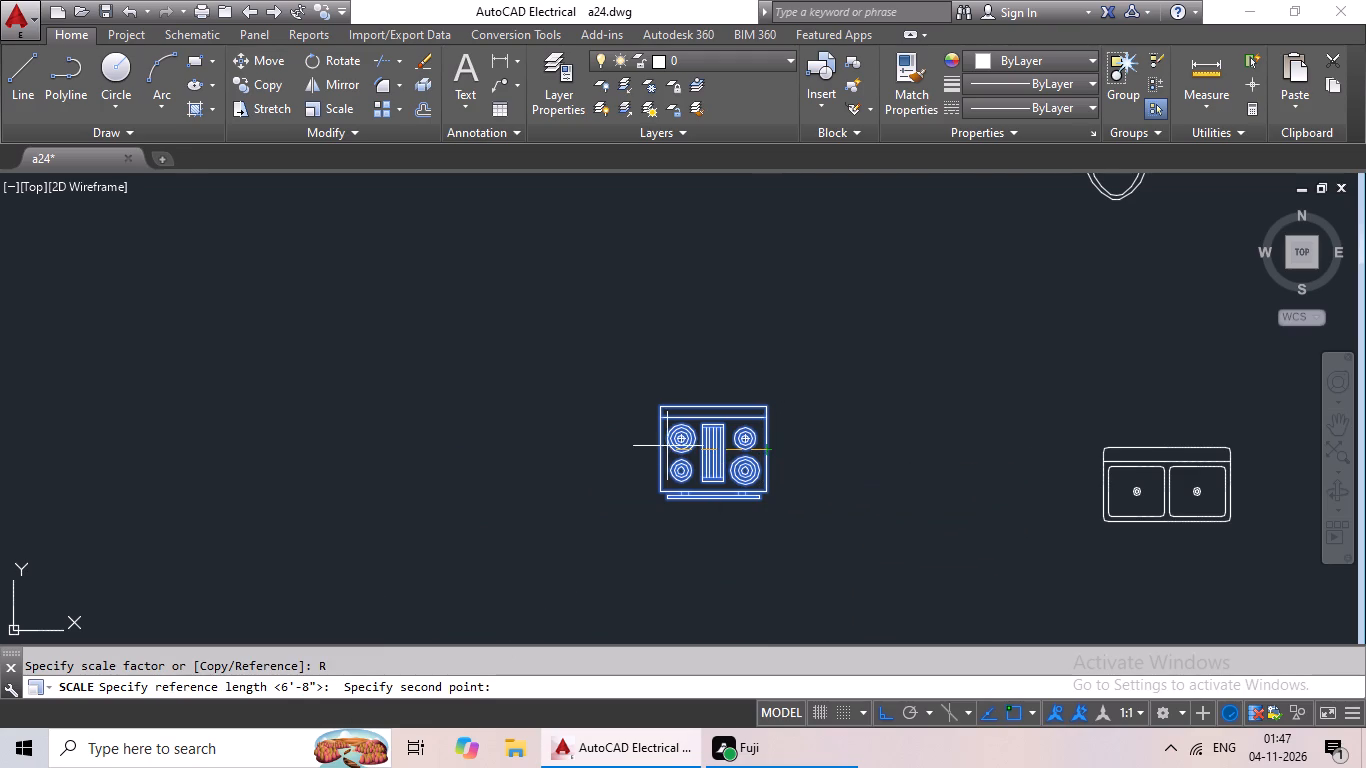
pyautogui.click(661, 450)
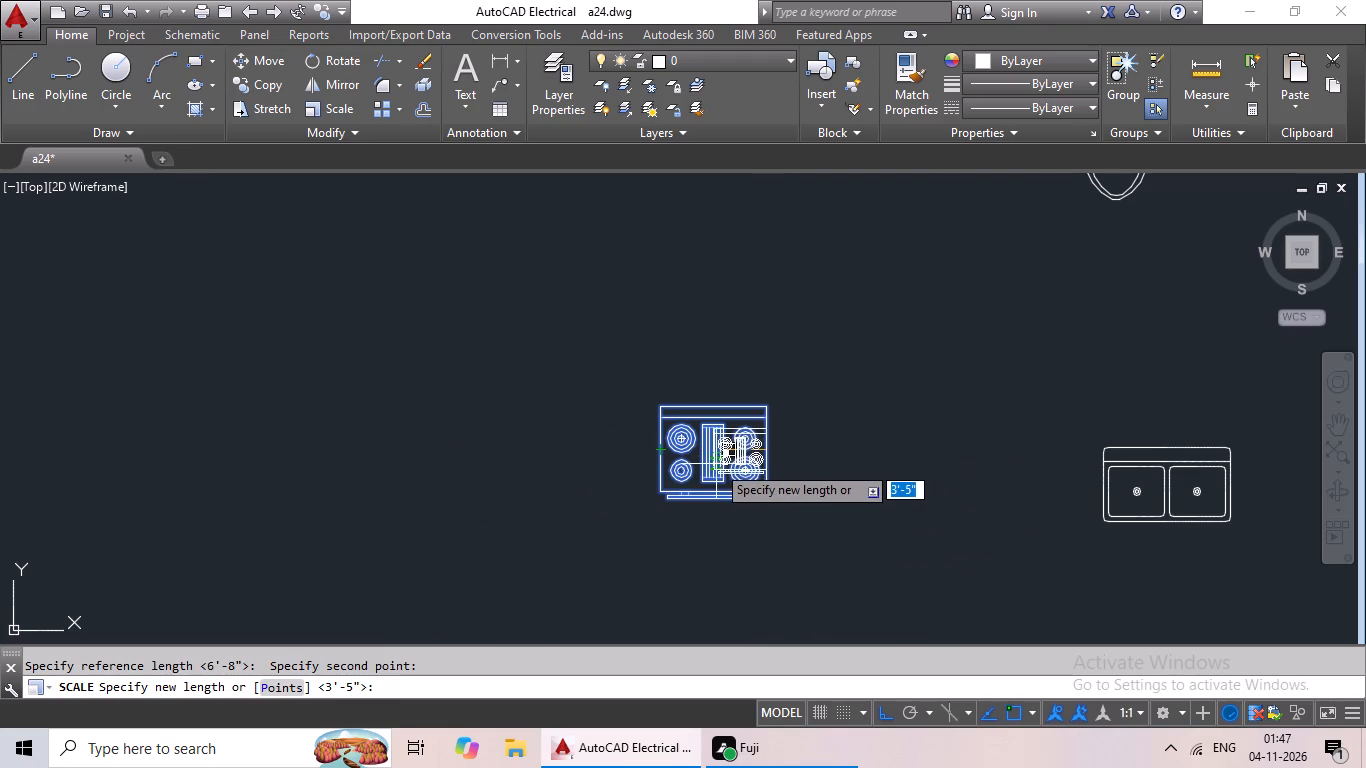
pyautogui.click(716, 464)
# Scale the loose double-sink block about its right-edge midpoint by reference, from its full width down to slightly under half.
pyautogui.scroll(-2, 852, 465)
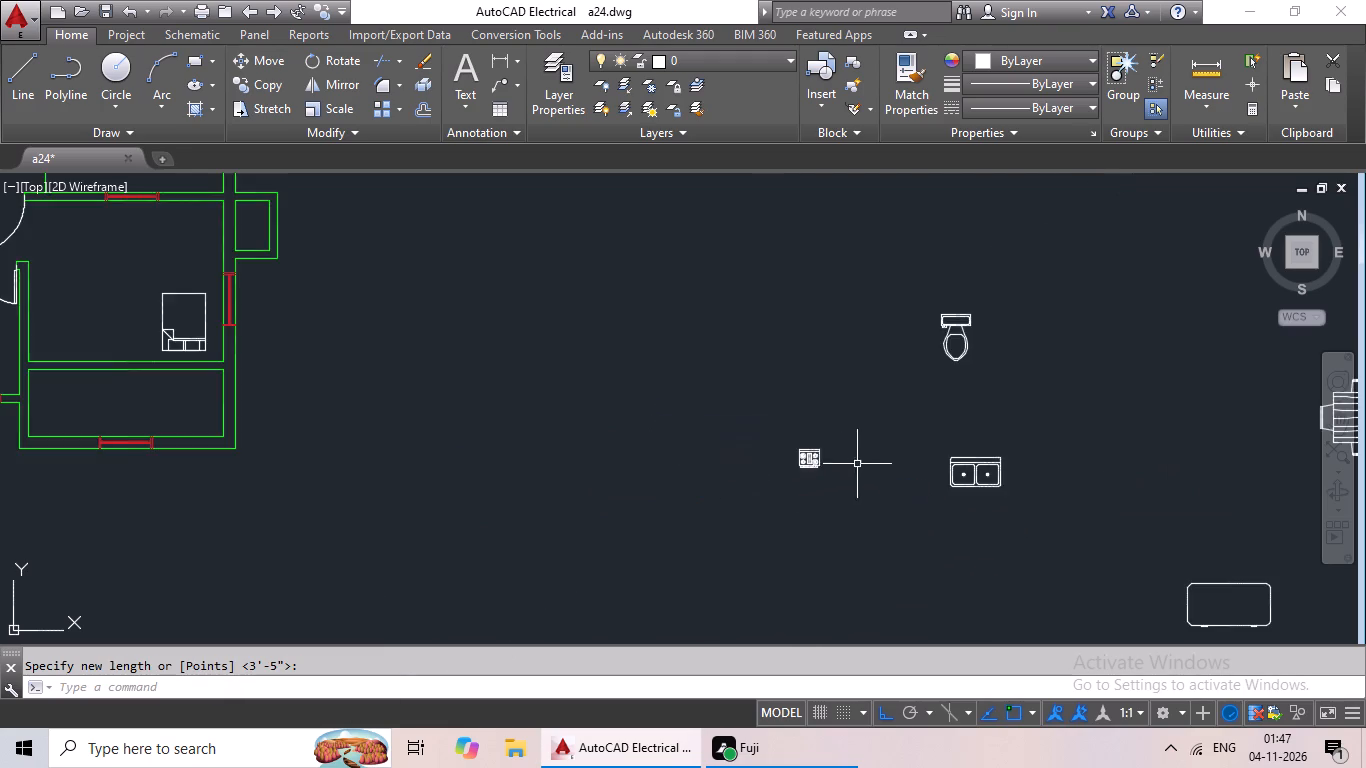
pyautogui.moveTo(896, 468); pyautogui.dragTo(719, 433, button='middle')
pyautogui.moveTo(839, 389); pyautogui.dragTo(928, 468)
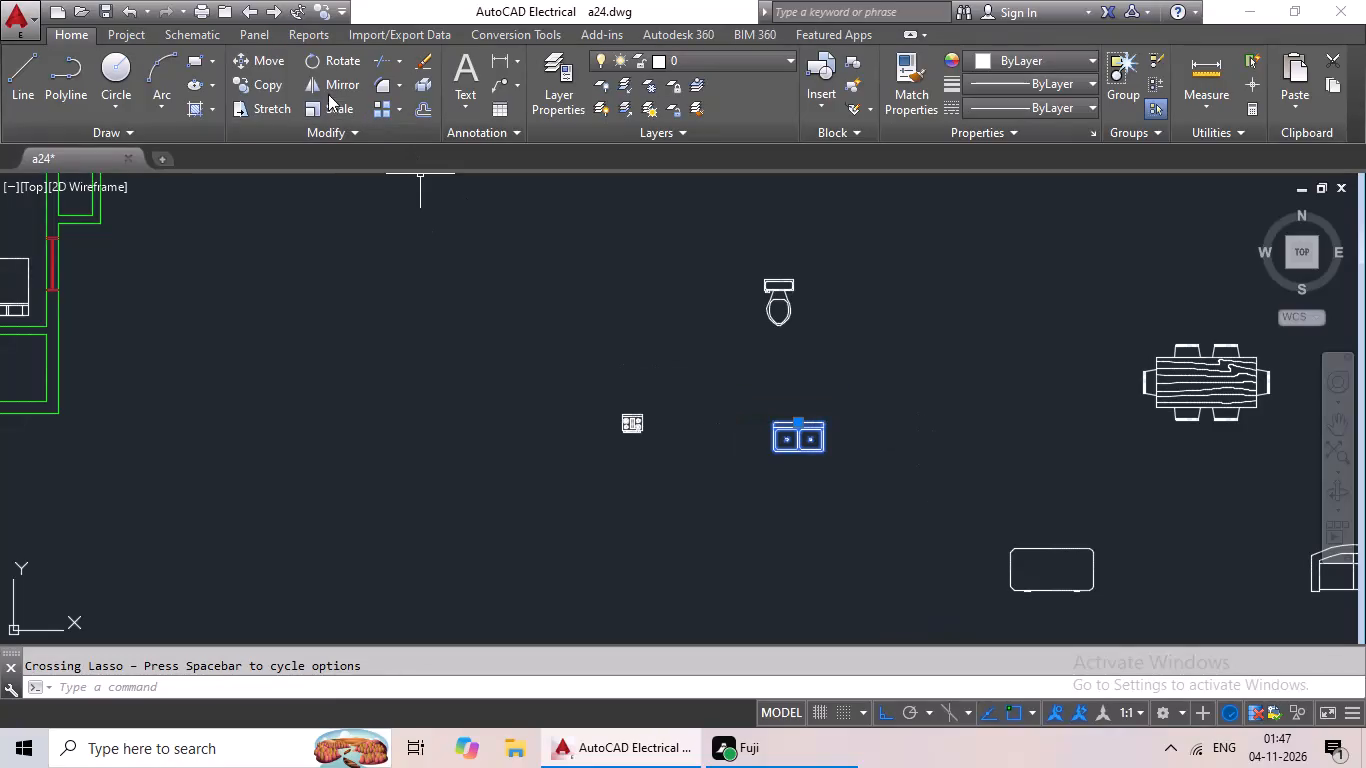
pyautogui.click(324, 104)
pyautogui.scroll(2, 796, 443)
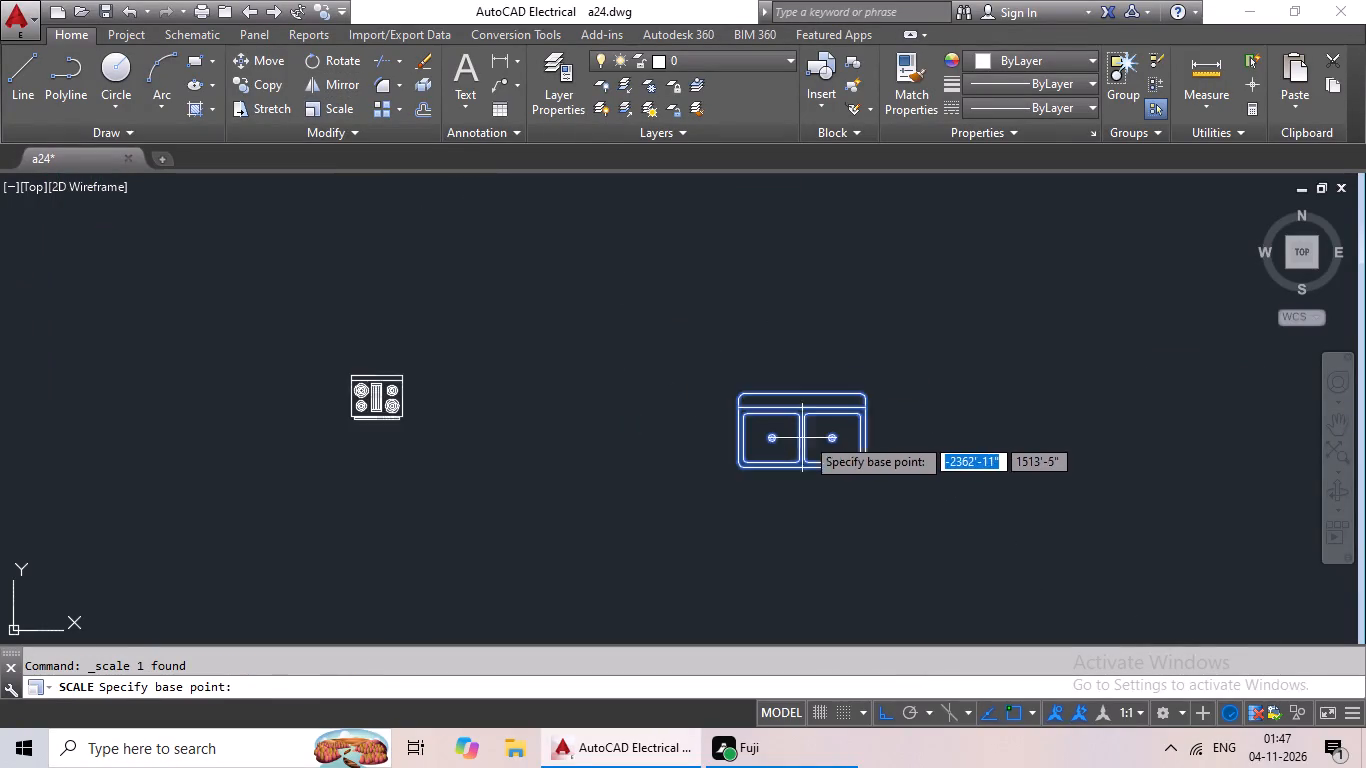
pyautogui.scroll(3, 863, 442)
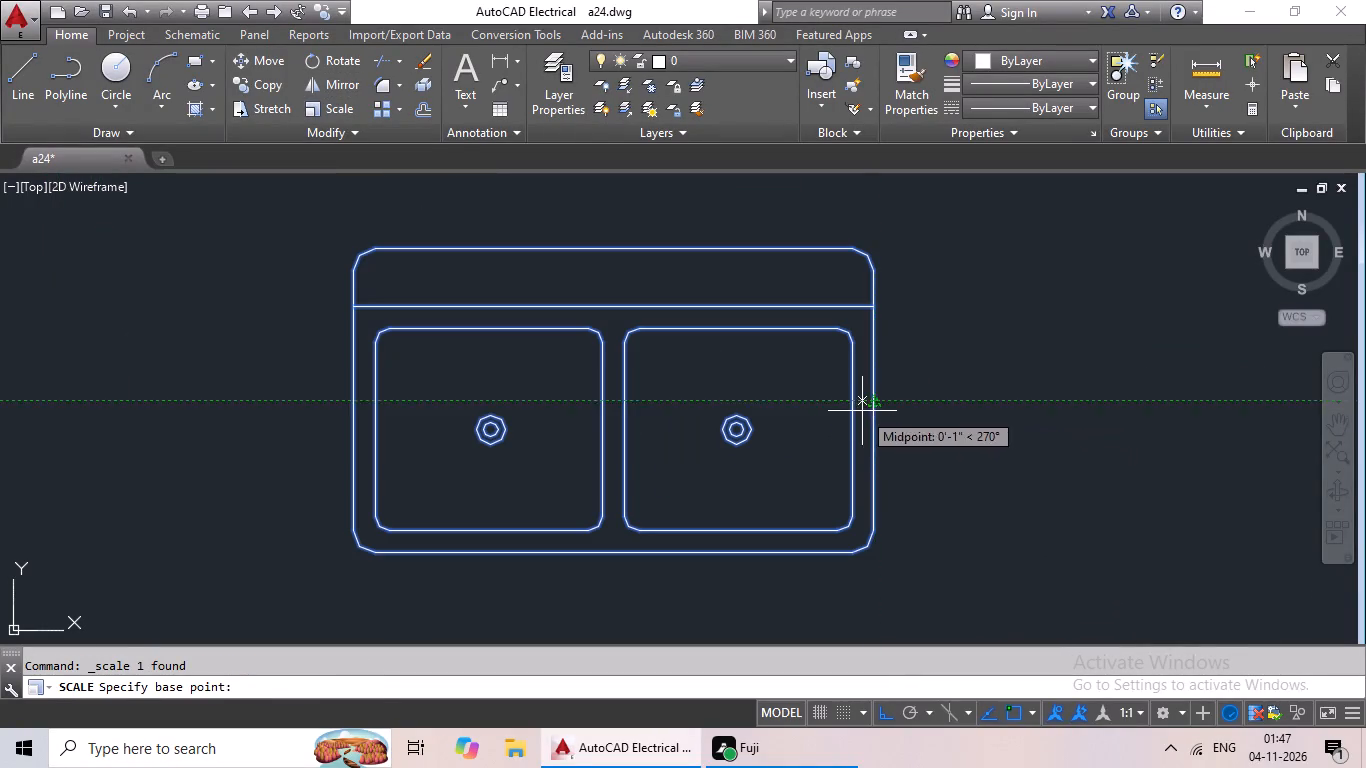
pyautogui.click(875, 400)
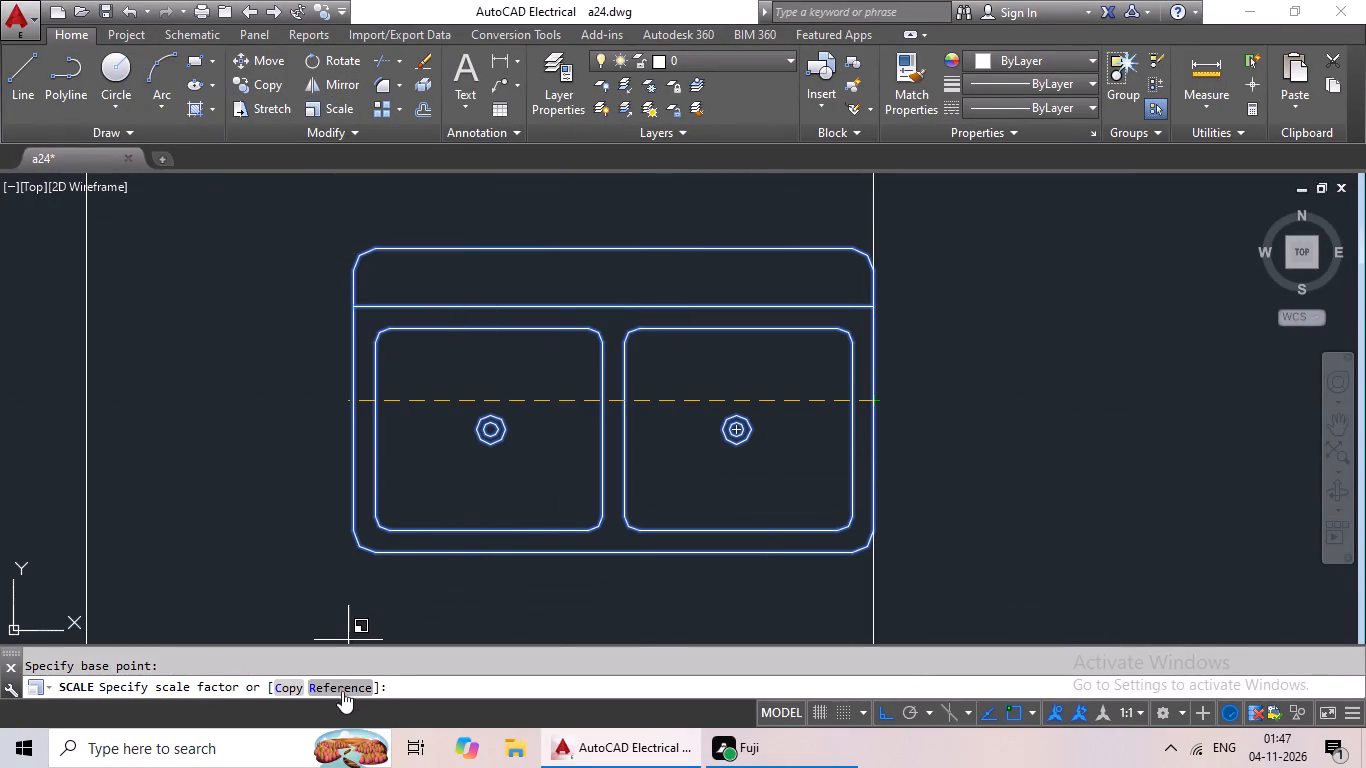
pyautogui.moveTo(342, 691); pyautogui.dragTo(351, 674)
pyautogui.click(319, 688)
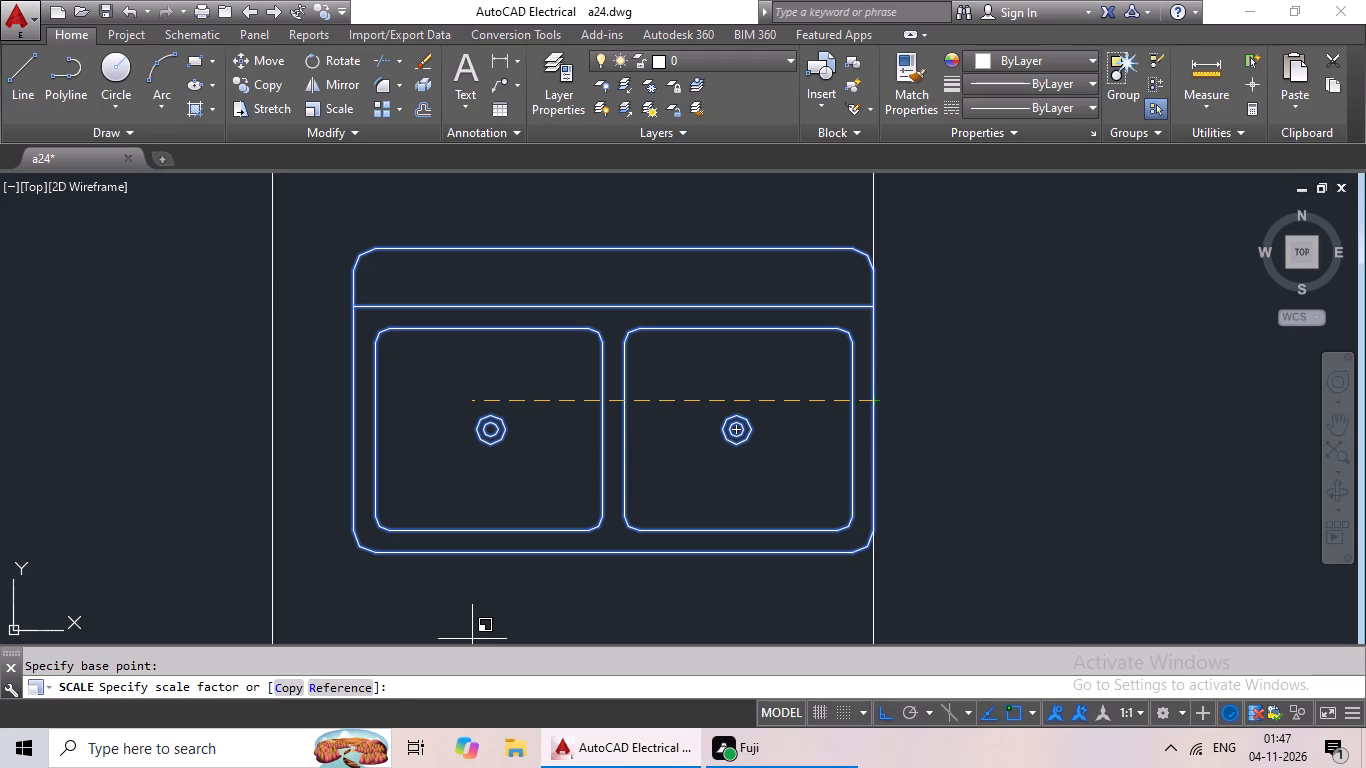
pyautogui.click(875, 406)
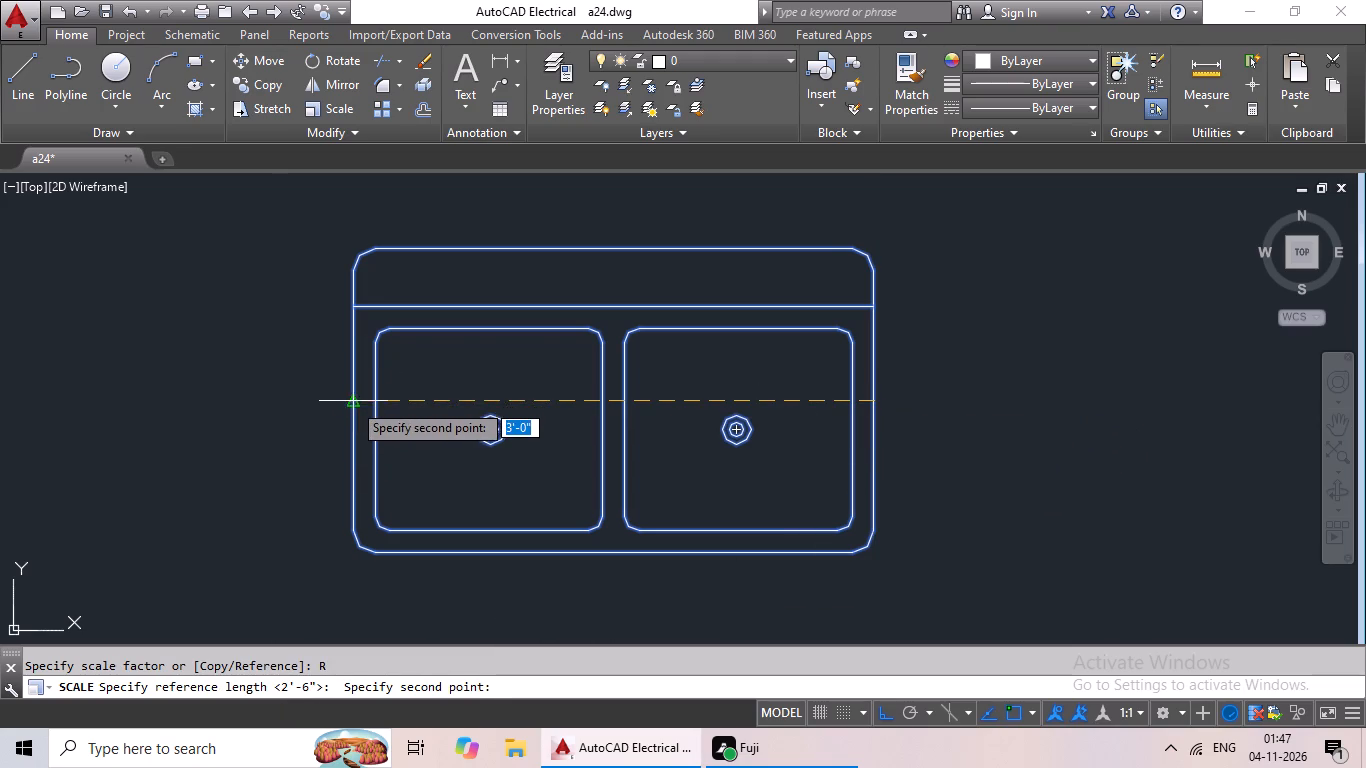
pyautogui.moveTo(352, 402); pyautogui.dragTo(374, 408)
pyautogui.click(642, 454)
# Copy the scaled range-oven and paste it into the upper-left corner of the green plan's right kitchen.
pyautogui.scroll(-4, 801, 395)
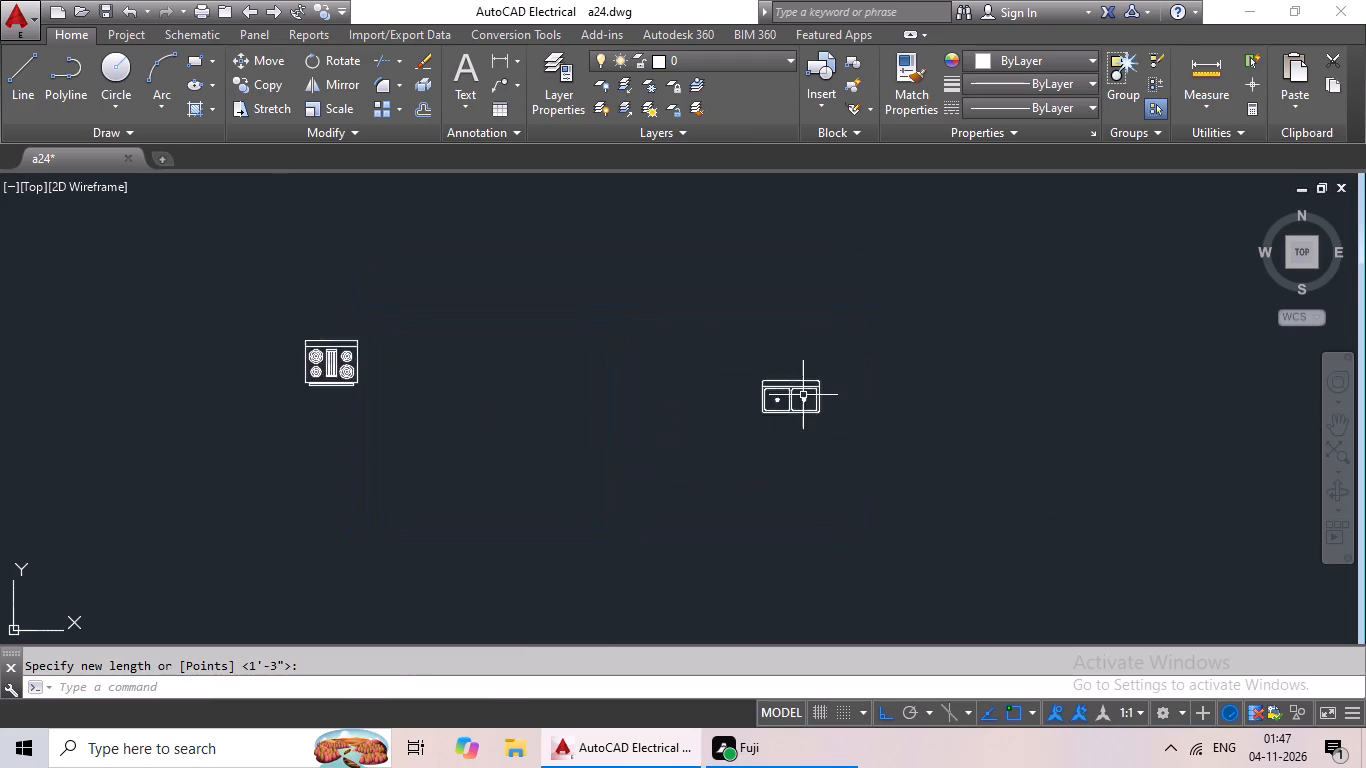
pyautogui.scroll(-1, 904, 393)
pyautogui.moveTo(908, 393); pyautogui.dragTo(862, 442, button='middle')
pyautogui.scroll(-1, 729, 412)
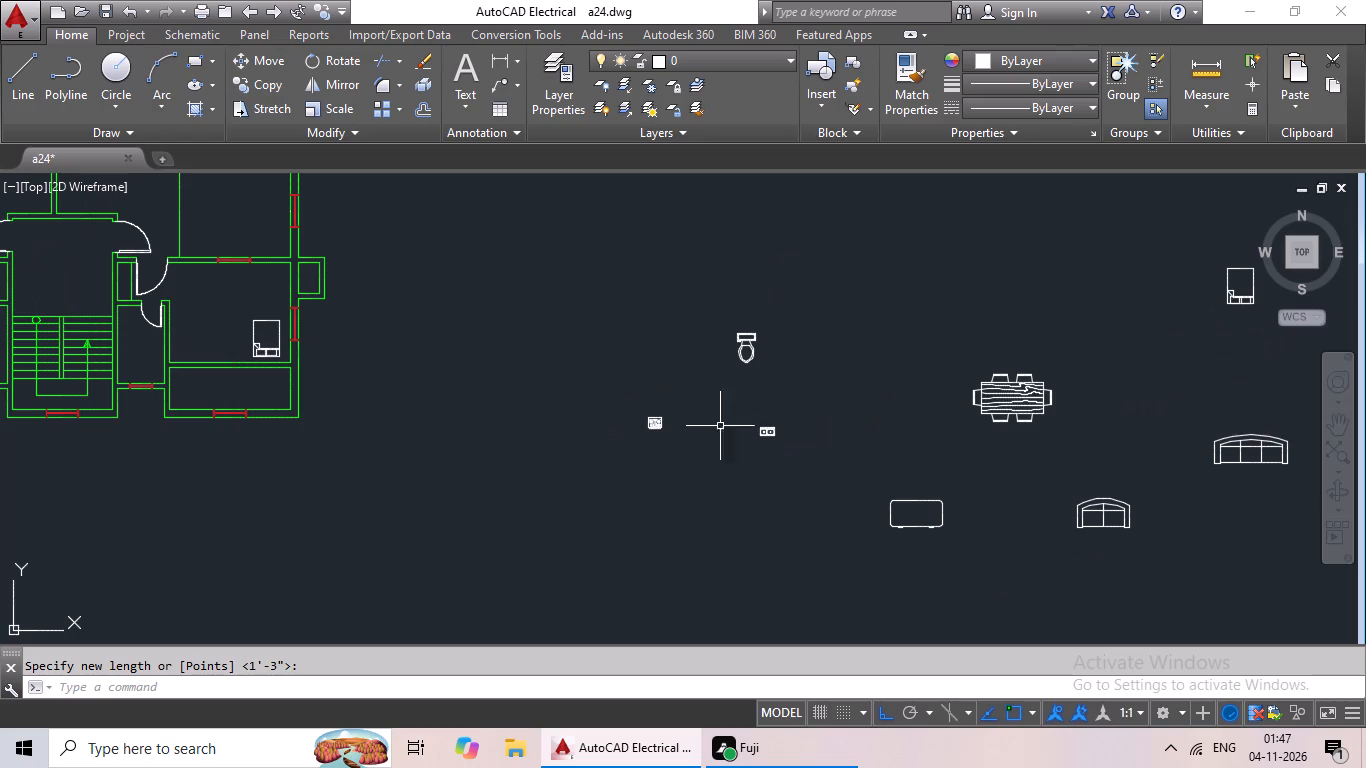
pyautogui.moveTo(655, 435); pyautogui.dragTo(698, 554, button='middle')
pyautogui.scroll(-1, 672, 461)
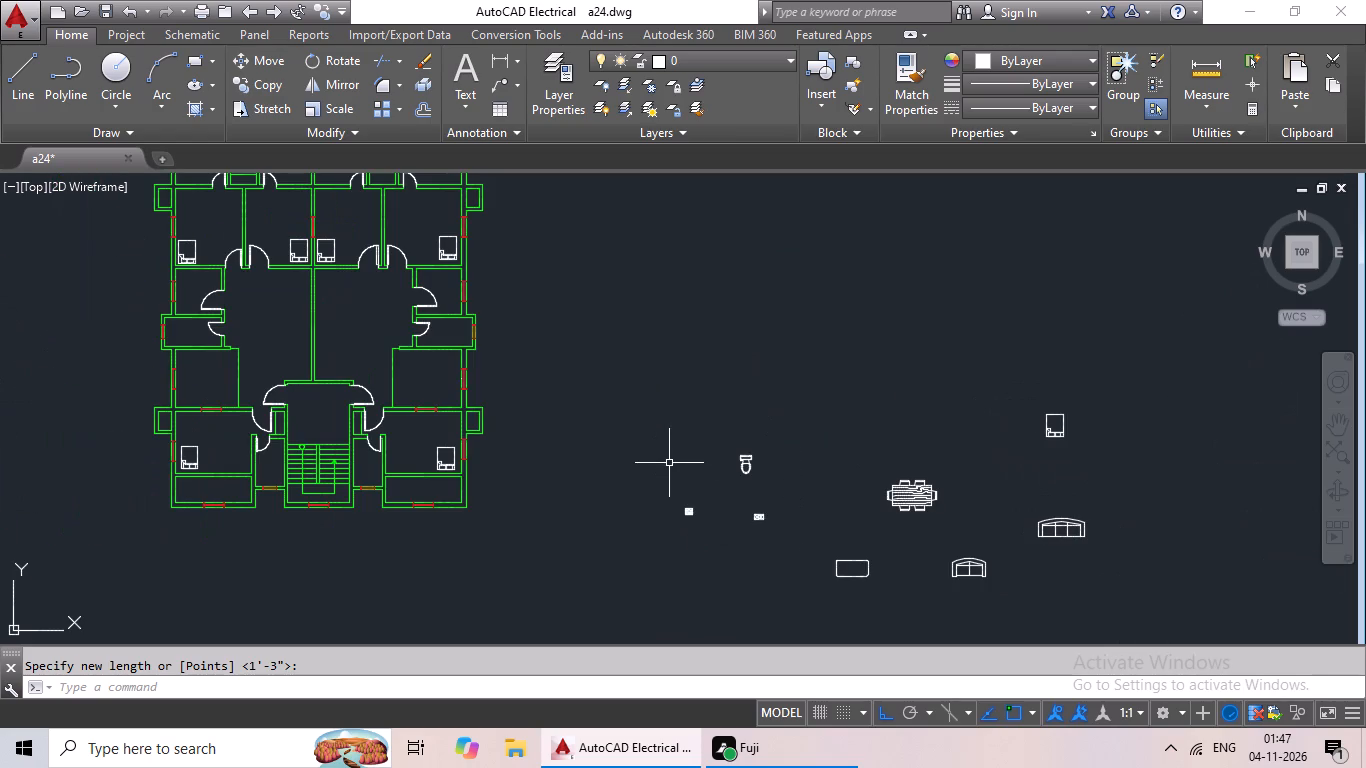
pyautogui.scroll(2, 725, 535)
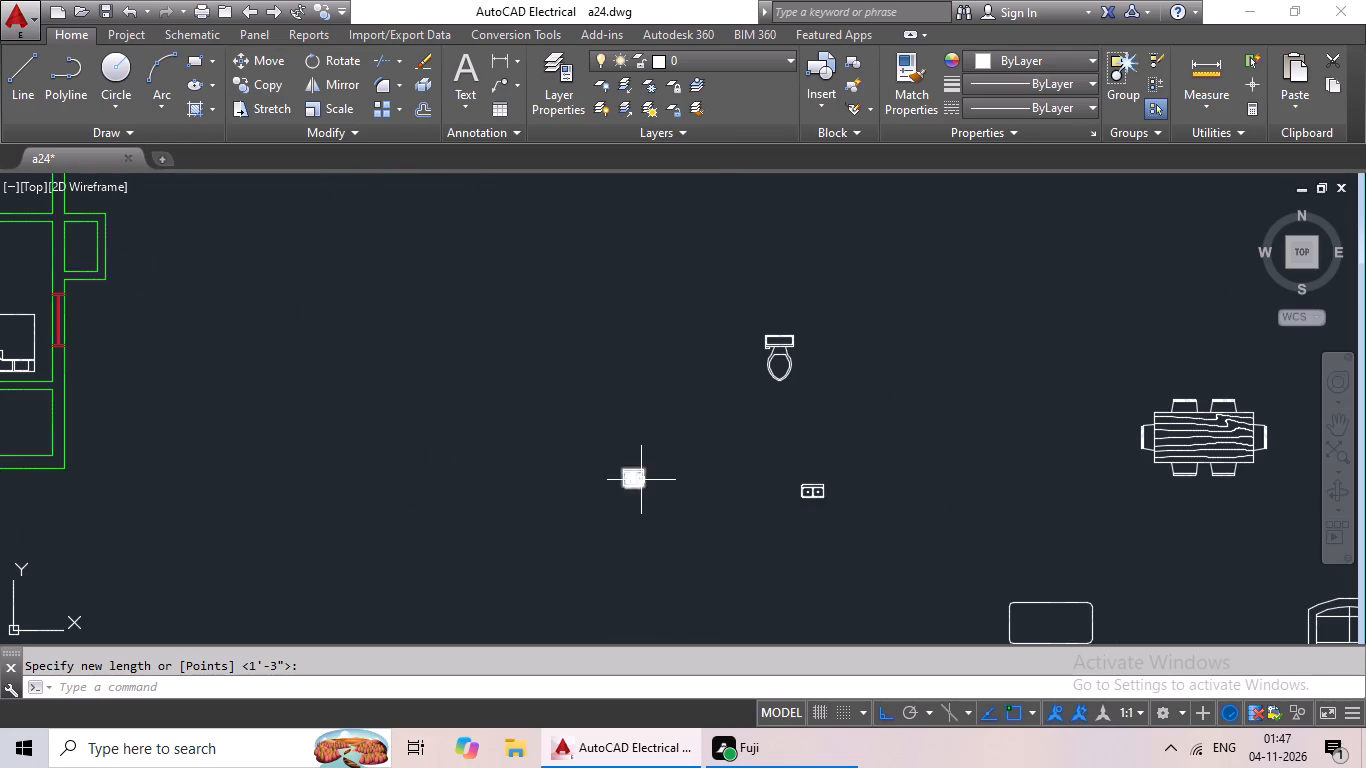
pyautogui.click(642, 478)
pyautogui.hotkey('ctrl', 'c')
pyautogui.hotkey('ctrl', 'v')
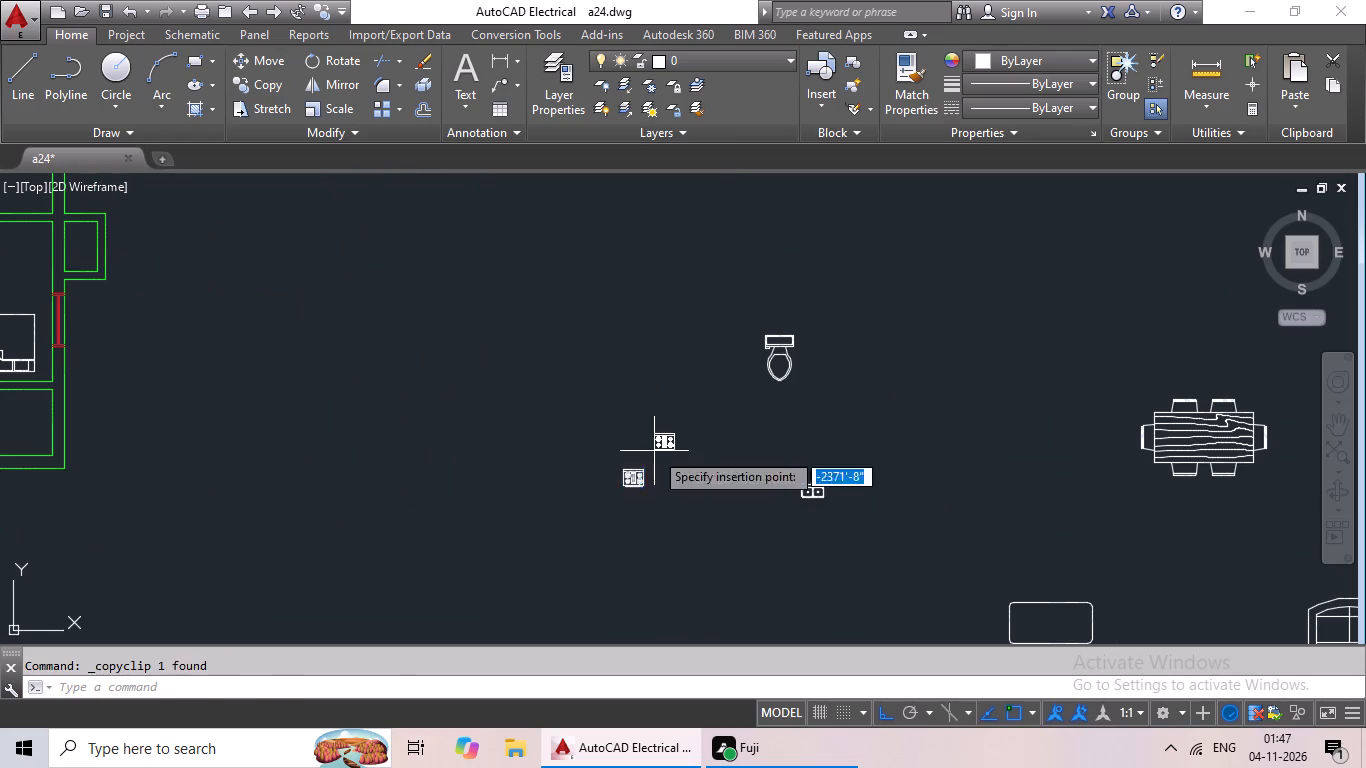
pyautogui.moveTo(496, 395); pyautogui.dragTo(972, 566, button='middle')
pyautogui.moveTo(456, 365); pyautogui.dragTo(528, 482, button='middle')
pyautogui.moveTo(532, 394); pyautogui.dragTo(538, 427, button='middle')
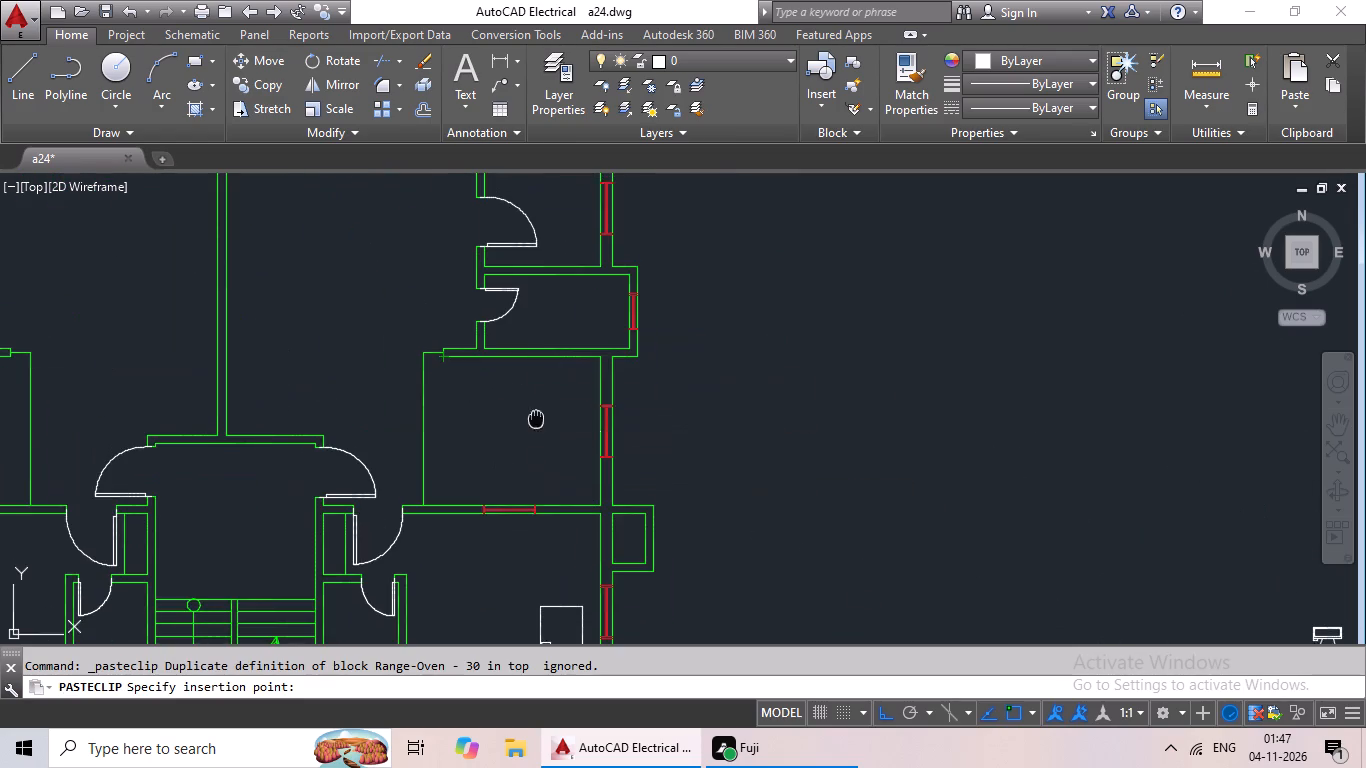
pyautogui.moveTo(538, 427); pyautogui.dragTo(563, 544, button='middle')
pyautogui.scroll(3, 537, 299)
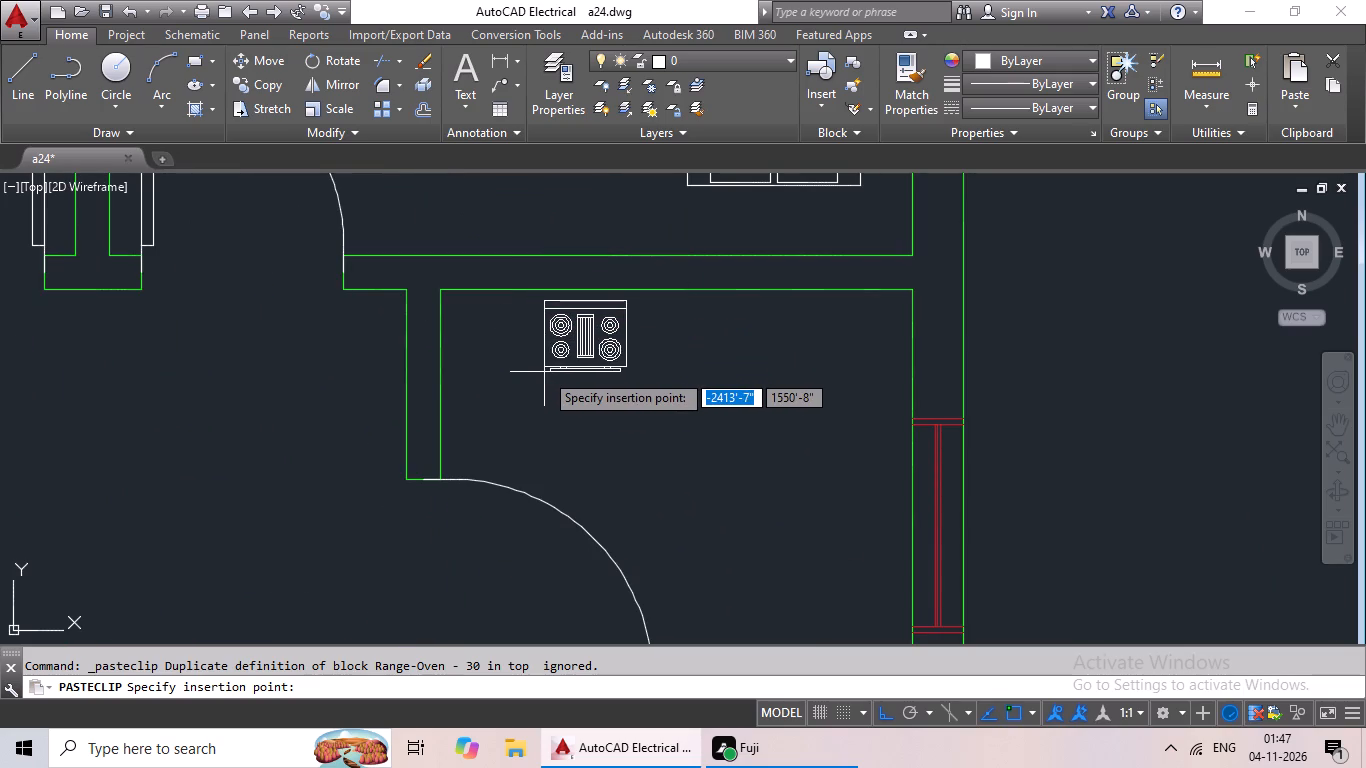
pyautogui.scroll(-1, 600, 362)
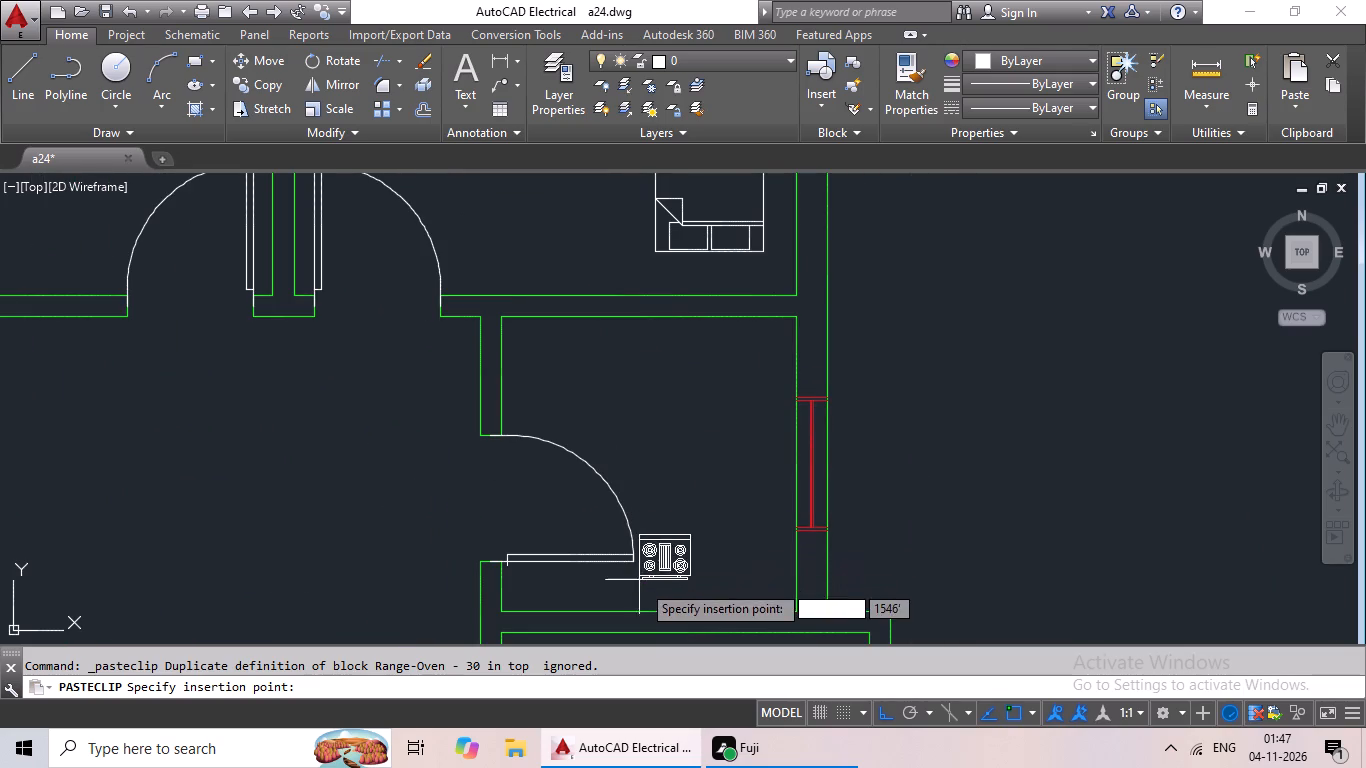
pyautogui.click(536, 368)
# Copy the scaled double sink and paste it to the right of the range-oven along the right kitchen's upper wall.
pyautogui.scroll(-2, 606, 380)
pyautogui.moveTo(632, 408); pyautogui.dragTo(560, 301, button='middle')
pyautogui.scroll(-1, 665, 349)
pyautogui.moveTo(701, 398); pyautogui.dragTo(695, 396, button='middle')
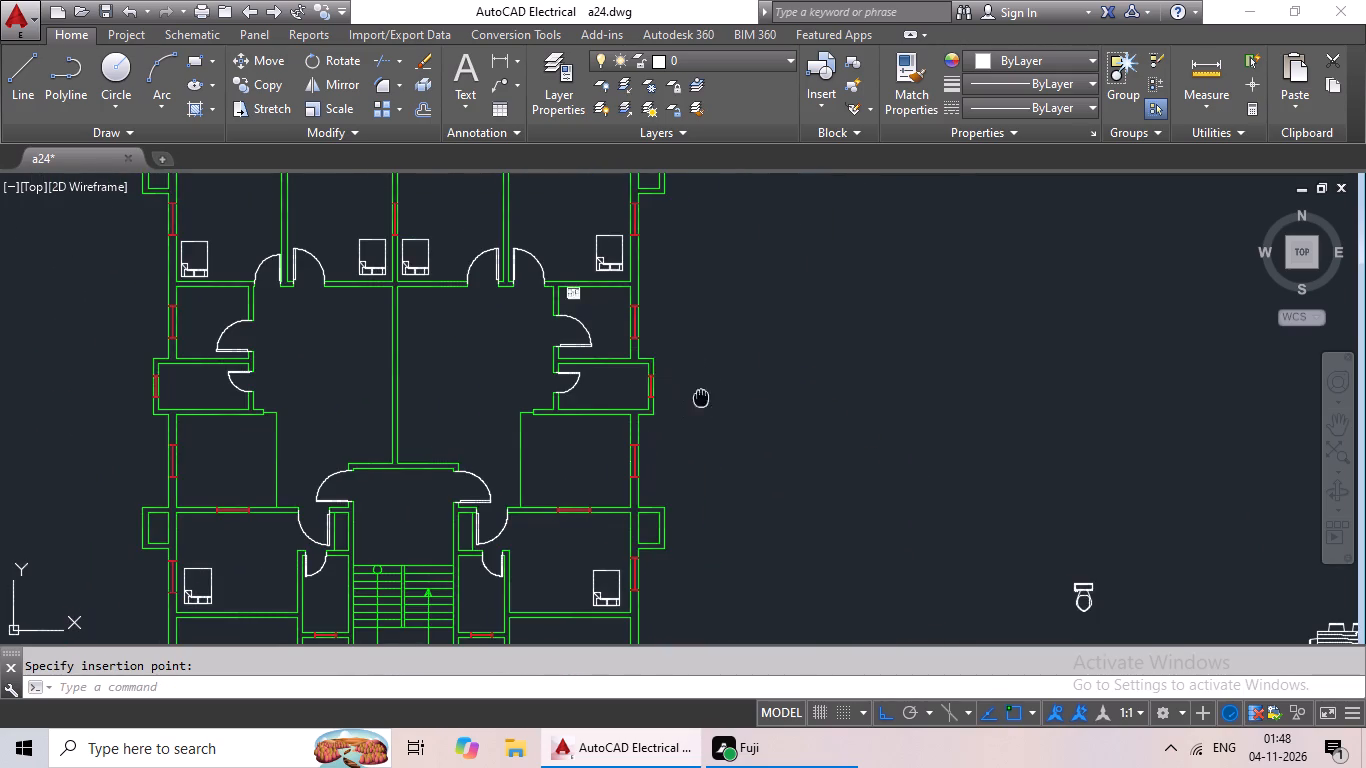
pyautogui.moveTo(695, 396); pyautogui.dragTo(522, 306, button='middle')
pyautogui.click(919, 588)
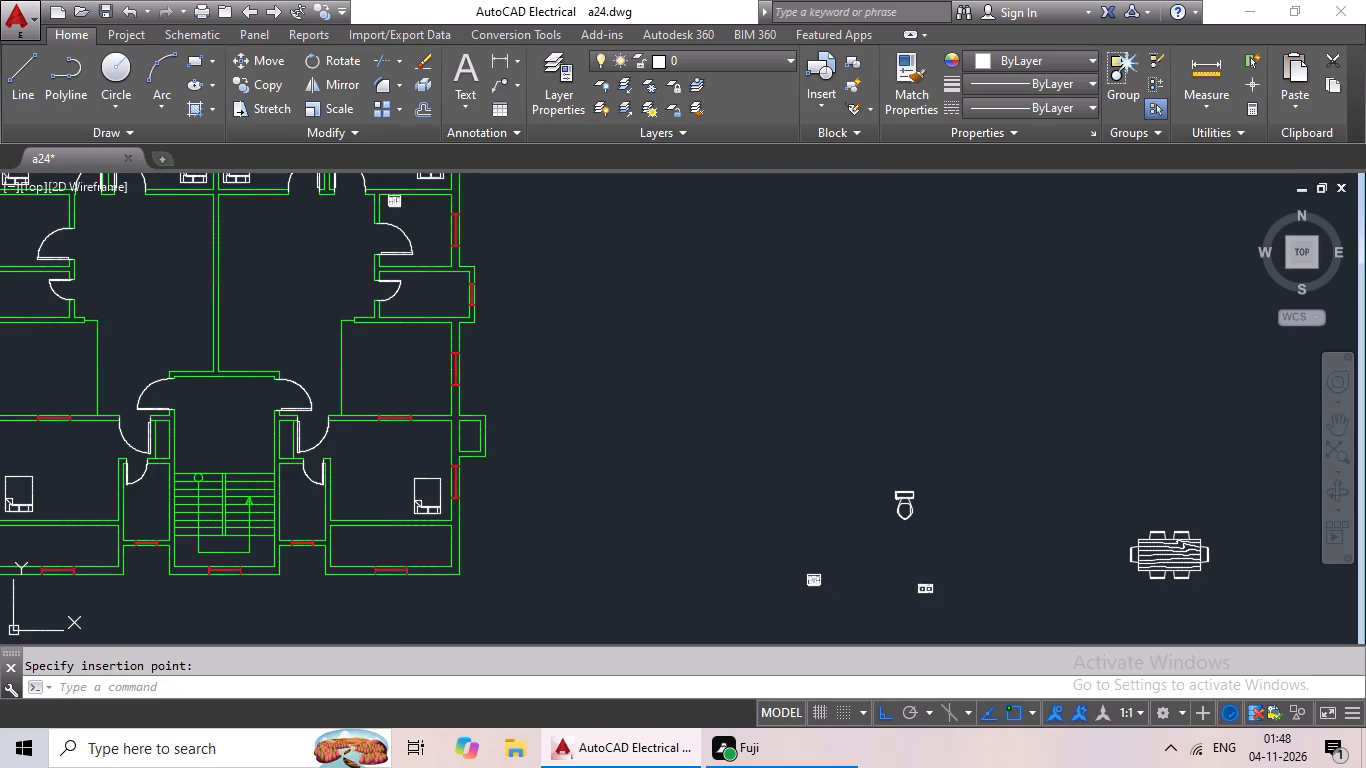
pyautogui.hotkey('ctrl', 'c')
pyautogui.hotkey('ctrl', 'v')
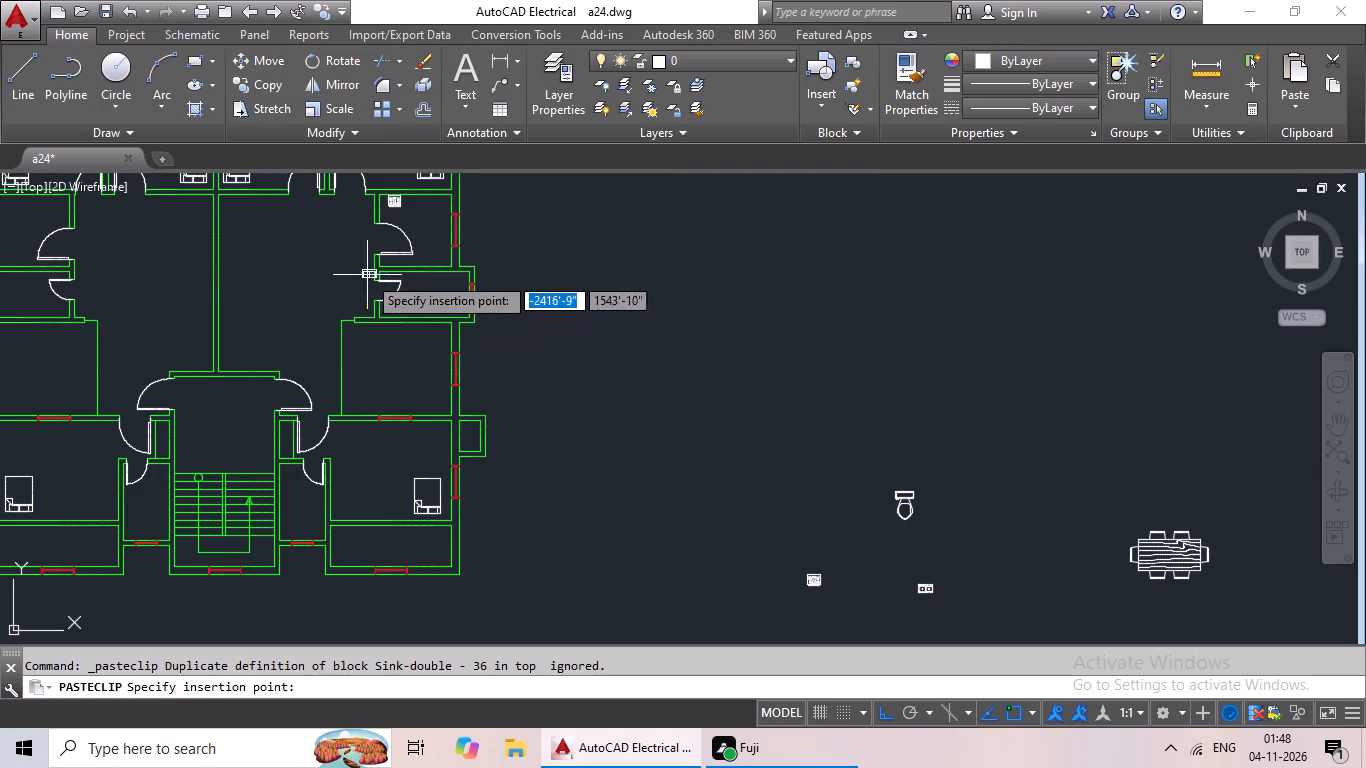
pyautogui.scroll(3, 414, 199)
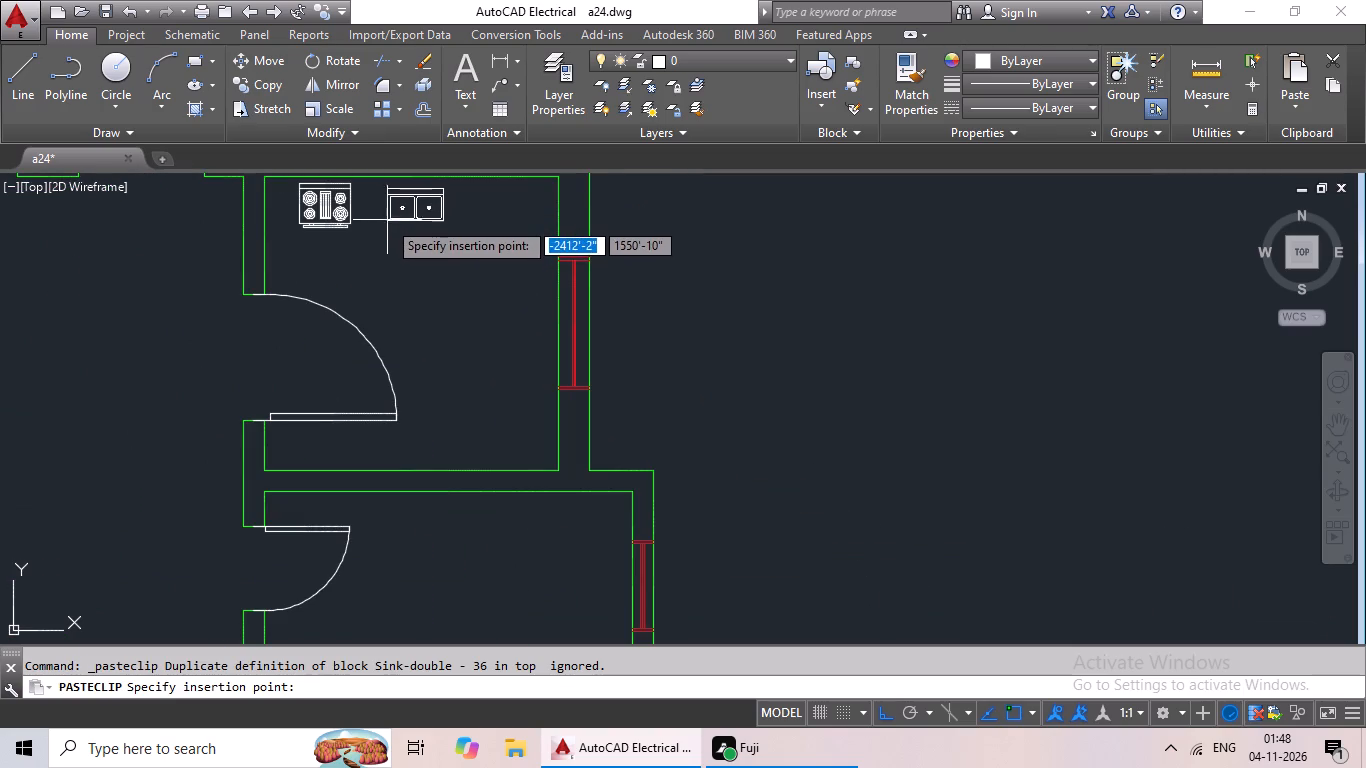
pyautogui.click(387, 219)
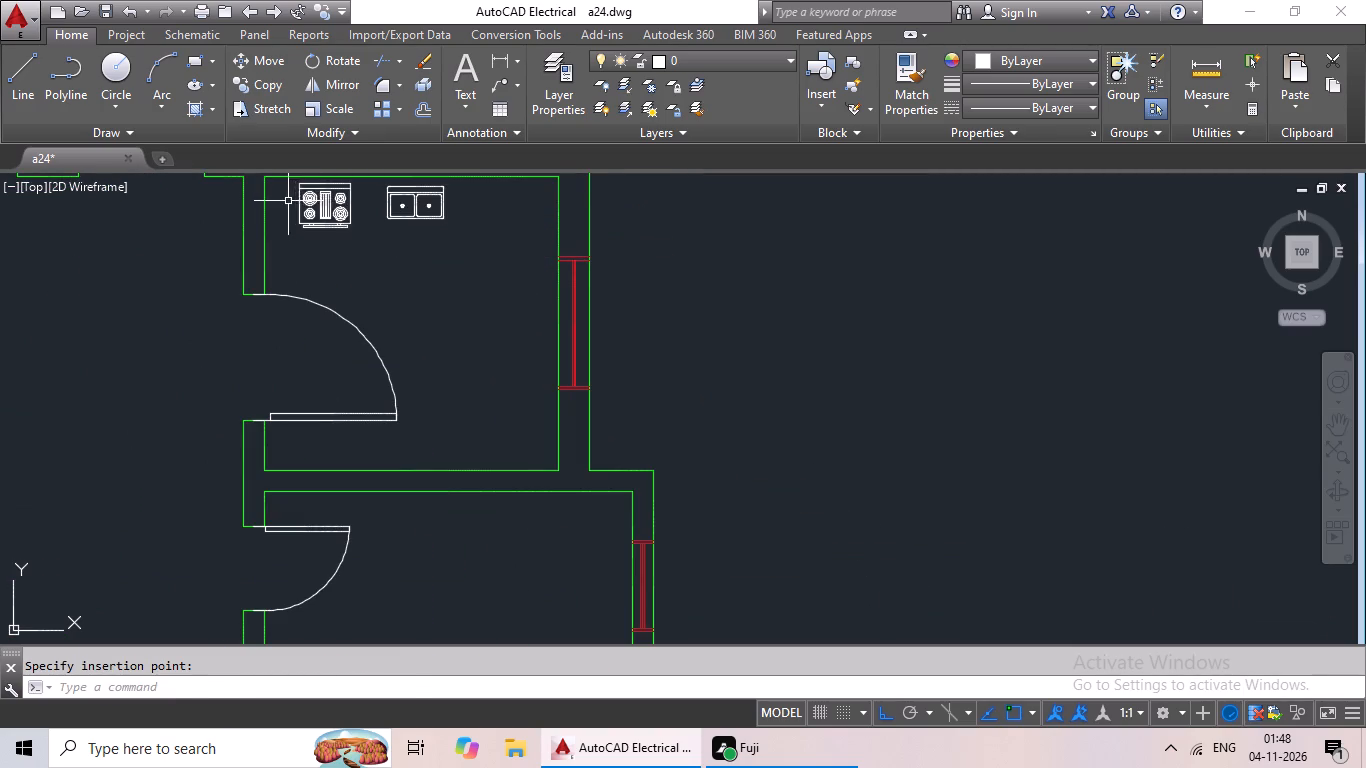
# Copy the right kitchen's range-oven and sink together and paste them along the upper wall of the left kitchen.
pyautogui.moveTo(288, 201); pyautogui.dragTo(468, 218)
pyautogui.moveTo(474, 208); pyautogui.dragTo(327, 210)
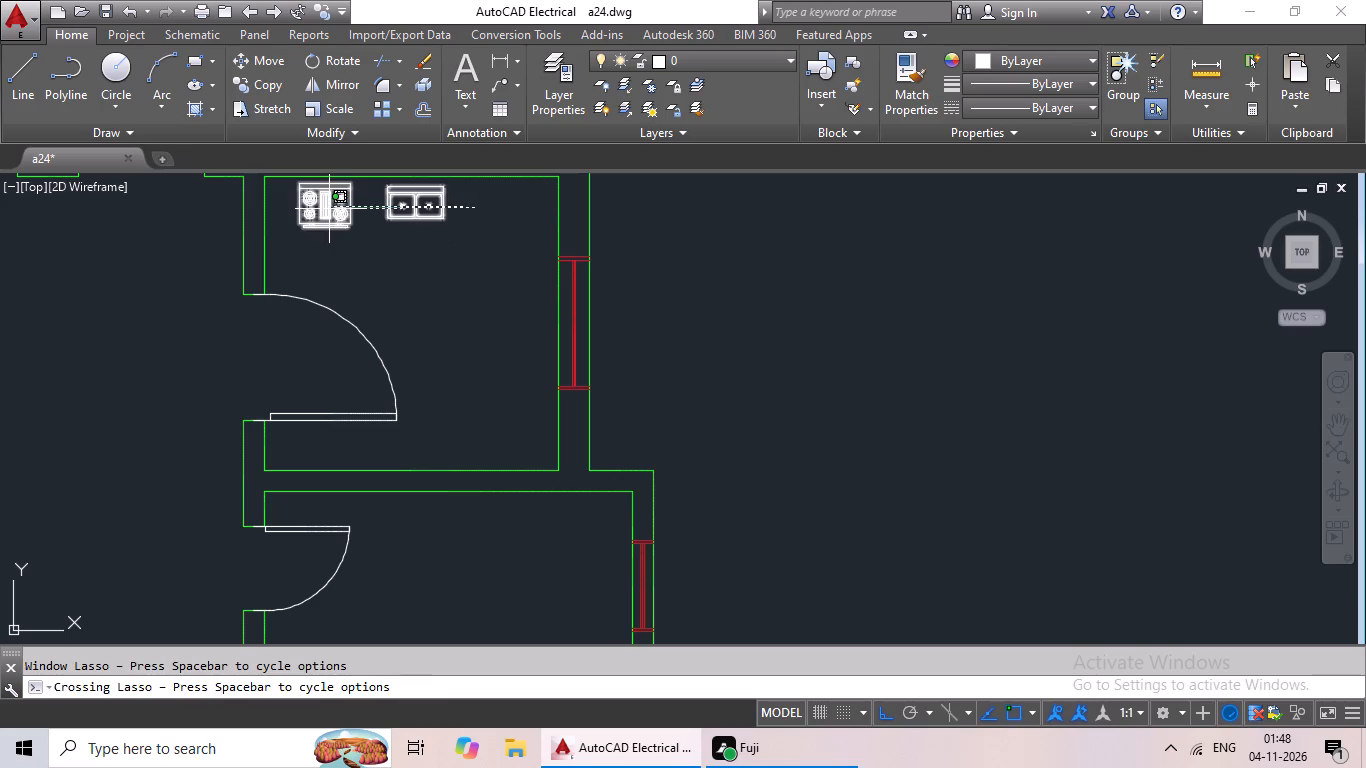
pyautogui.moveTo(327, 210); pyautogui.dragTo(318, 210)
pyautogui.hotkey('ctrl', 'c')
pyautogui.hotkey('ctrl', 'v')
pyautogui.keyDown('ctrl'); pyautogui.scroll(-1, 233, 231); pyautogui.keyUp('ctrl')
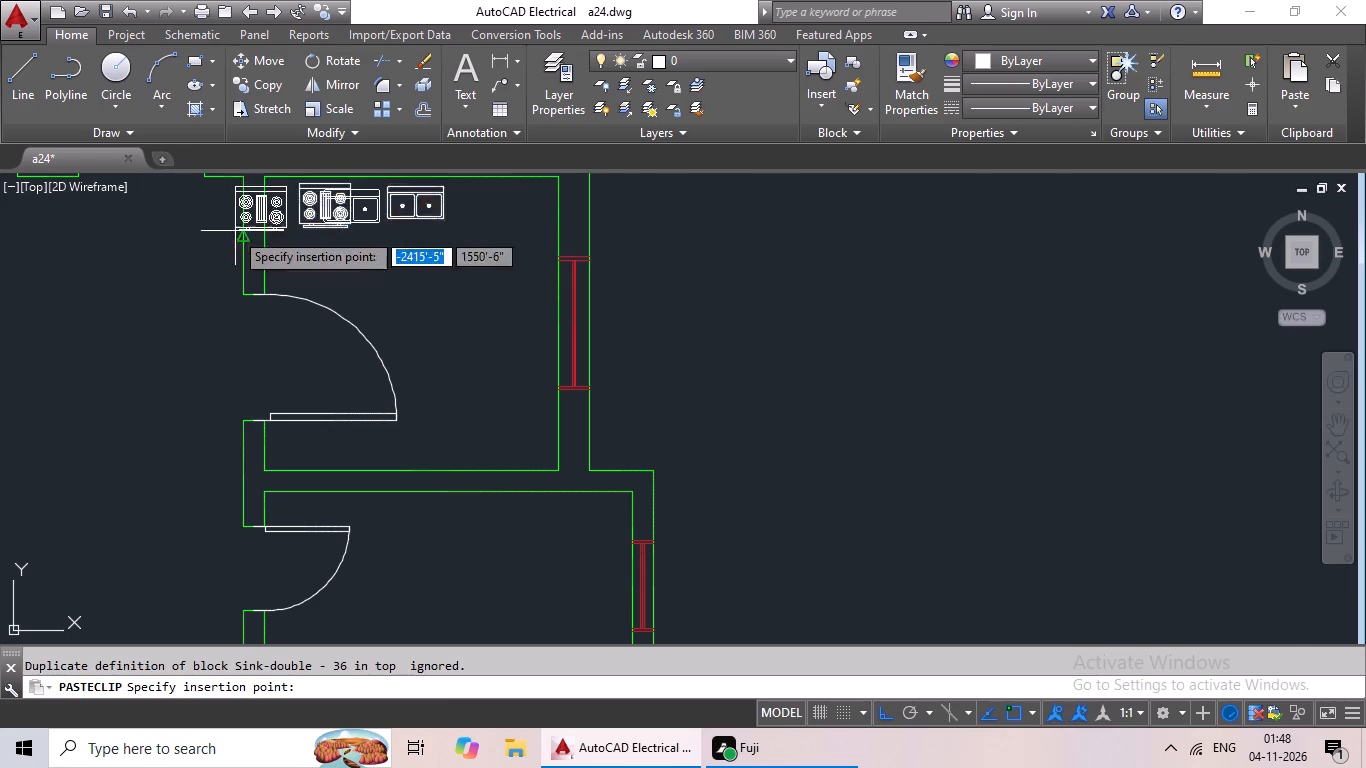
pyautogui.keyDown('ctrl'); pyautogui.scroll(-2, 232, 231); pyautogui.keyUp('ctrl')
pyautogui.moveTo(89, 287); pyautogui.dragTo(643, 308, button='middle')
pyautogui.scroll(3, 426, 251)
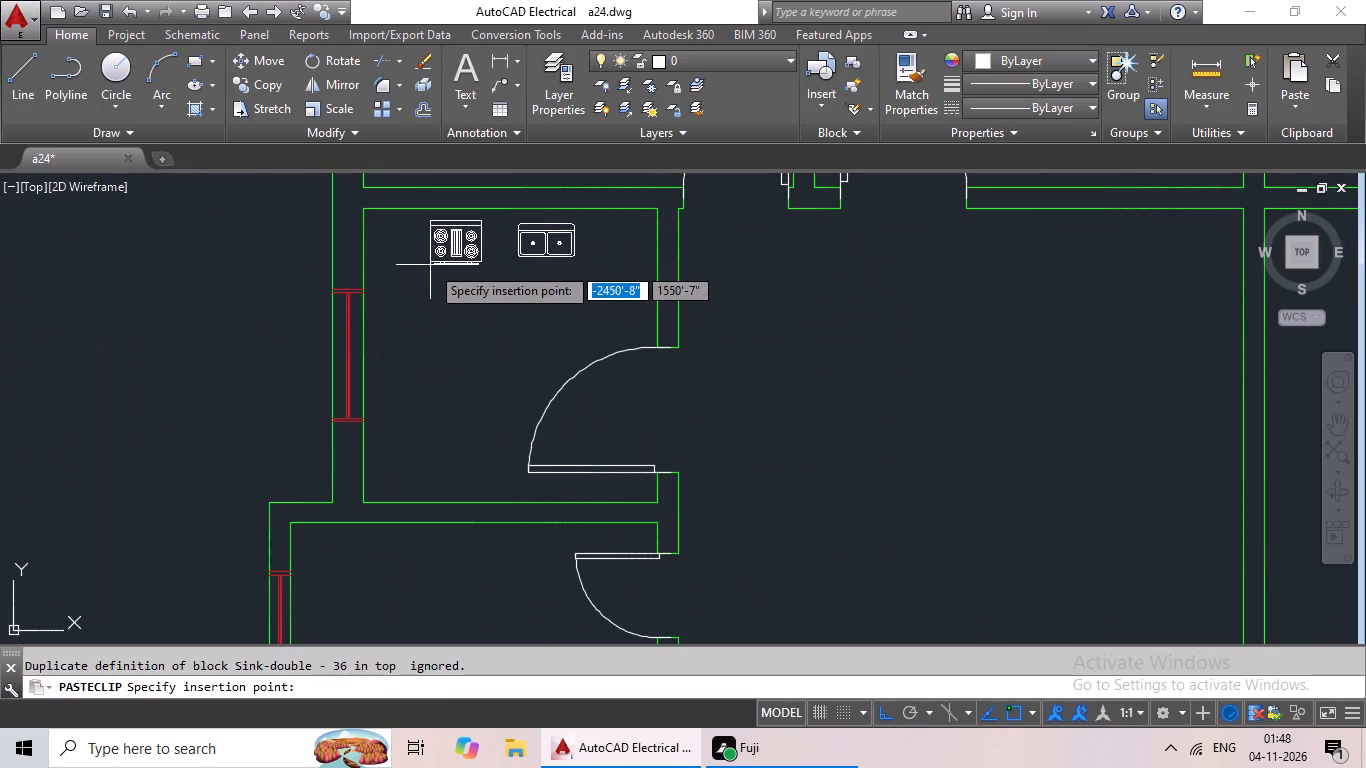
pyautogui.click(430, 265)
# Rotate the loose toilet block 180° about its tank corner so the bowl points up.
pyautogui.scroll(-2, 595, 246)
pyautogui.moveTo(700, 308); pyautogui.dragTo(483, 268, button='middle')
pyautogui.scroll(-2, 560, 314)
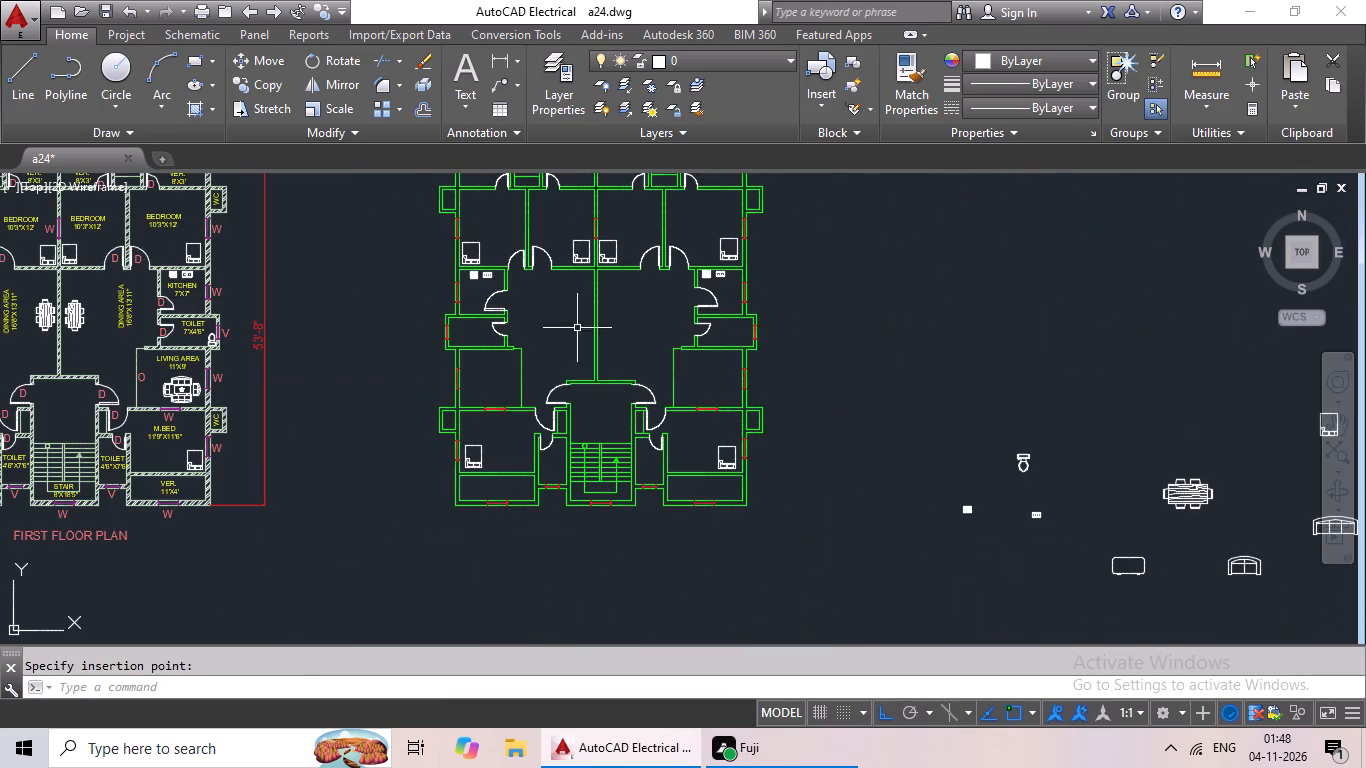
pyautogui.moveTo(853, 411); pyautogui.dragTo(693, 352, button='middle')
pyautogui.scroll(2, 883, 417)
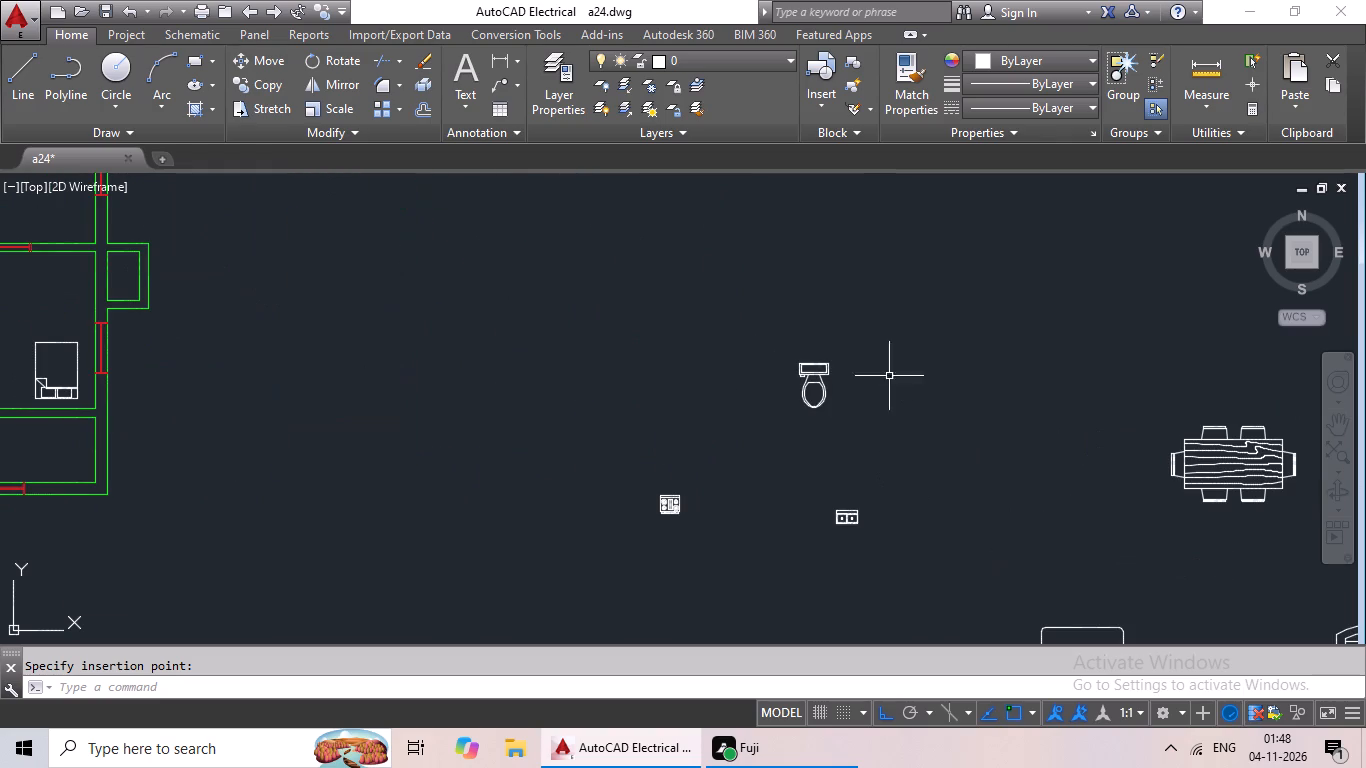
pyautogui.moveTo(823, 328); pyautogui.dragTo(910, 421)
pyautogui.click(327, 58)
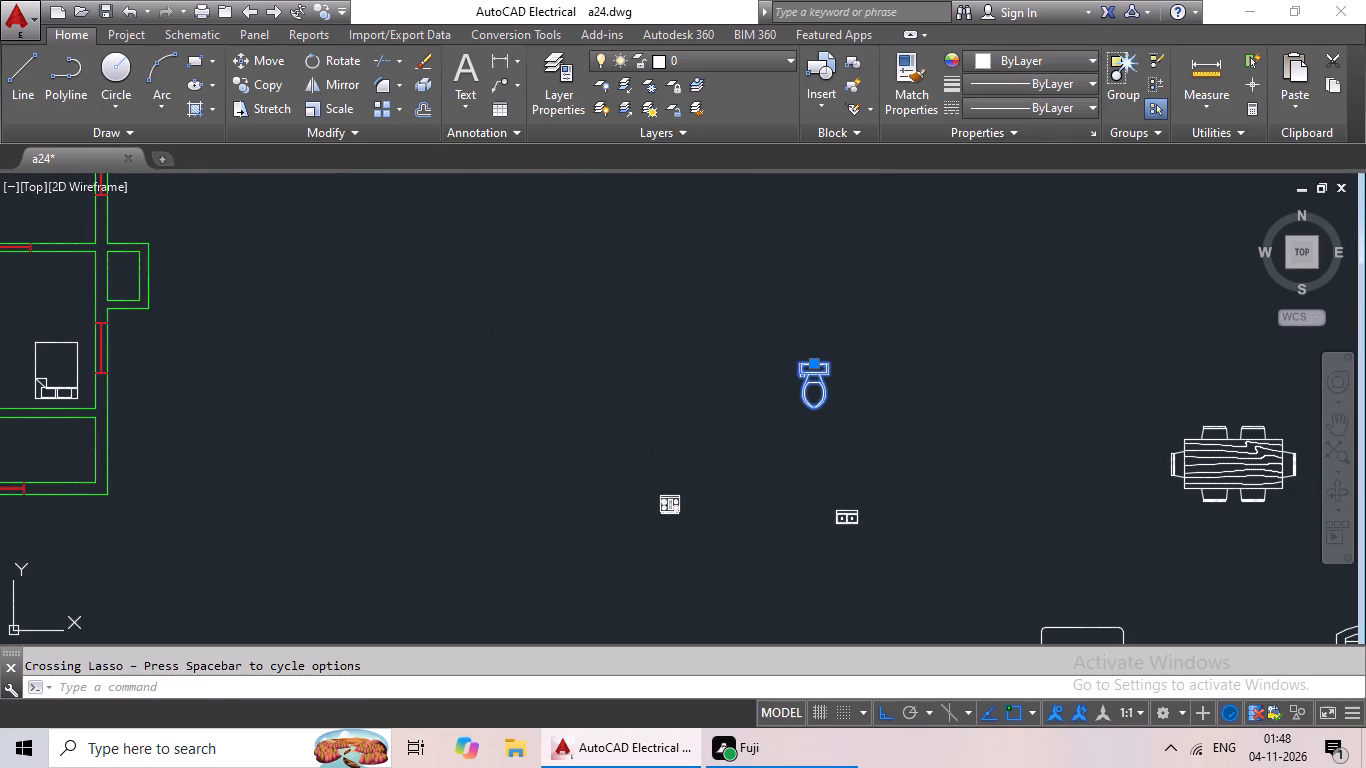
pyautogui.moveTo(829, 367); pyautogui.dragTo(827, 379)
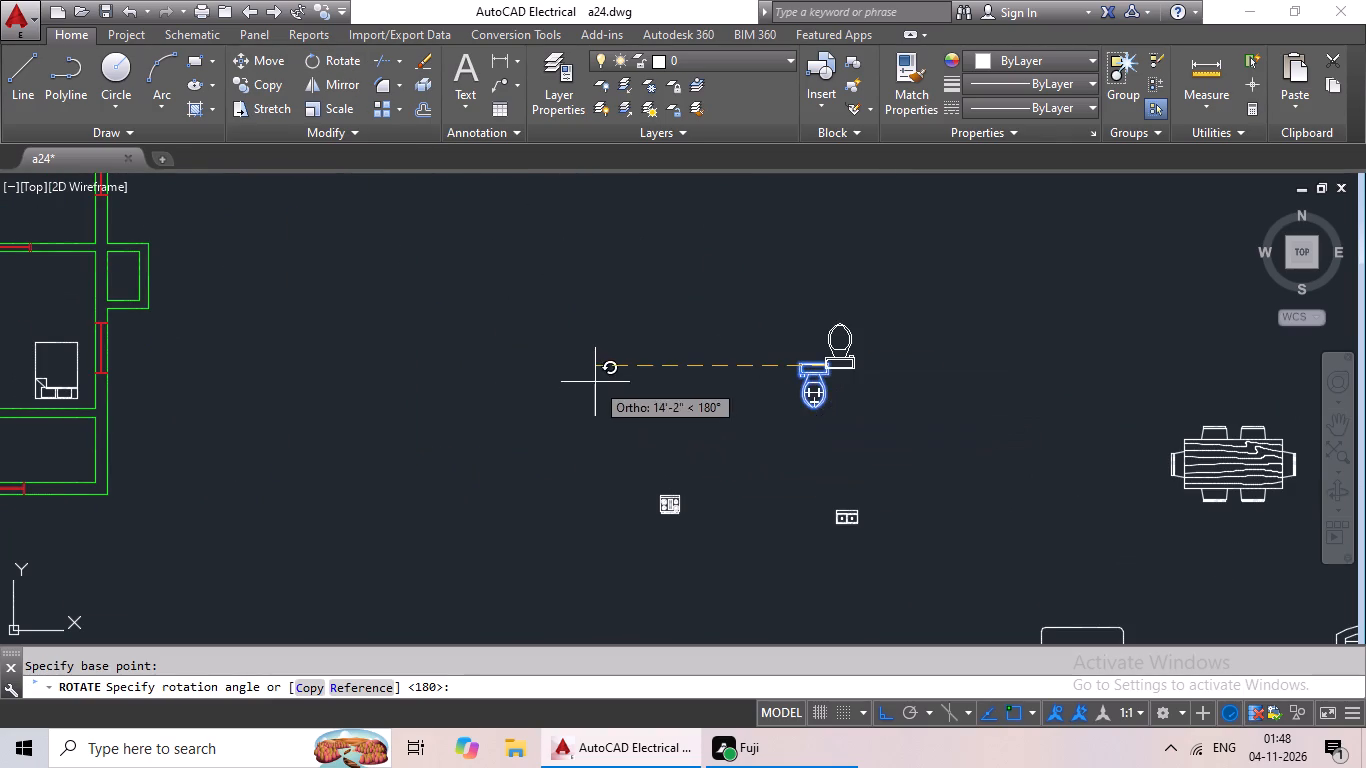
pyautogui.click(595, 381)
# Scale the rotated toilet about the bowl's top point by reference, from its full length down to about 1'-7".
pyautogui.moveTo(860, 303); pyautogui.dragTo(919, 391)
pyautogui.moveTo(925, 354); pyautogui.dragTo(805, 436, button='middle')
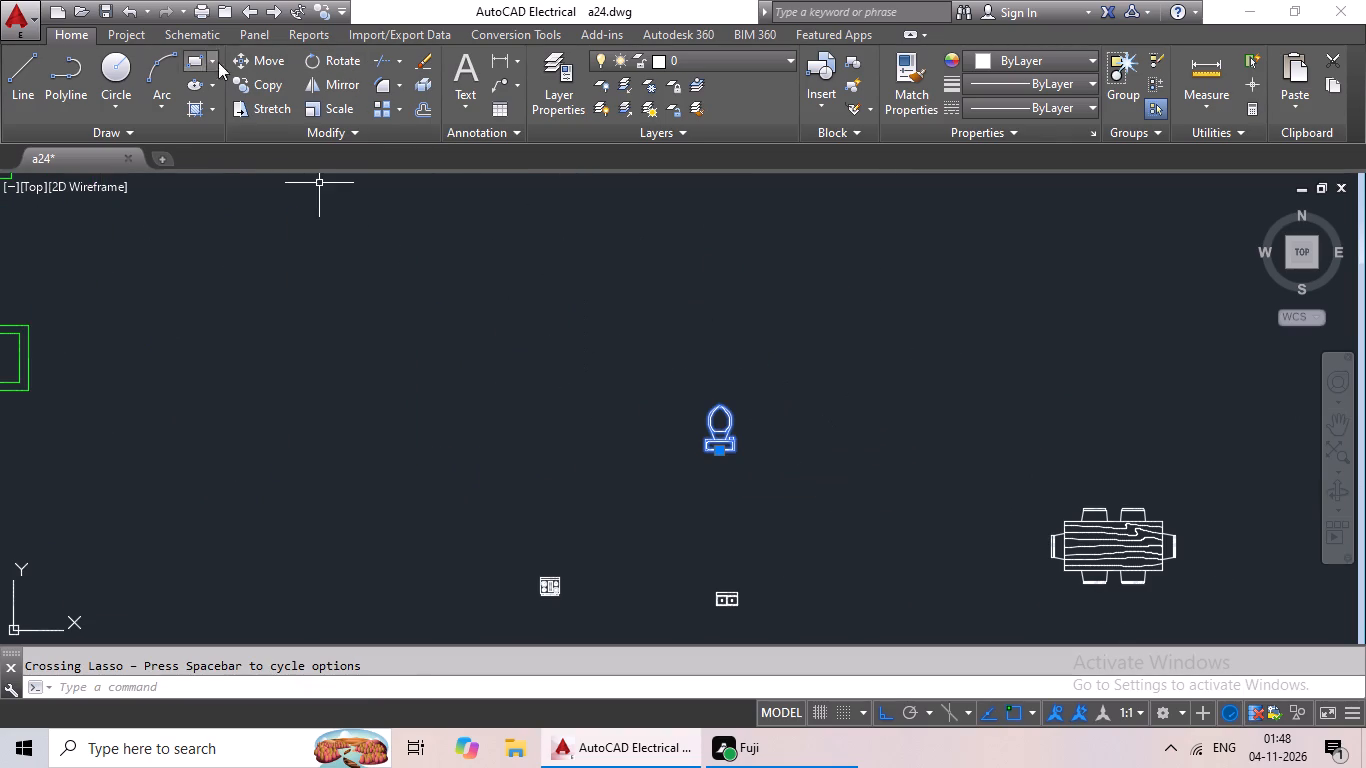
pyautogui.click(330, 109)
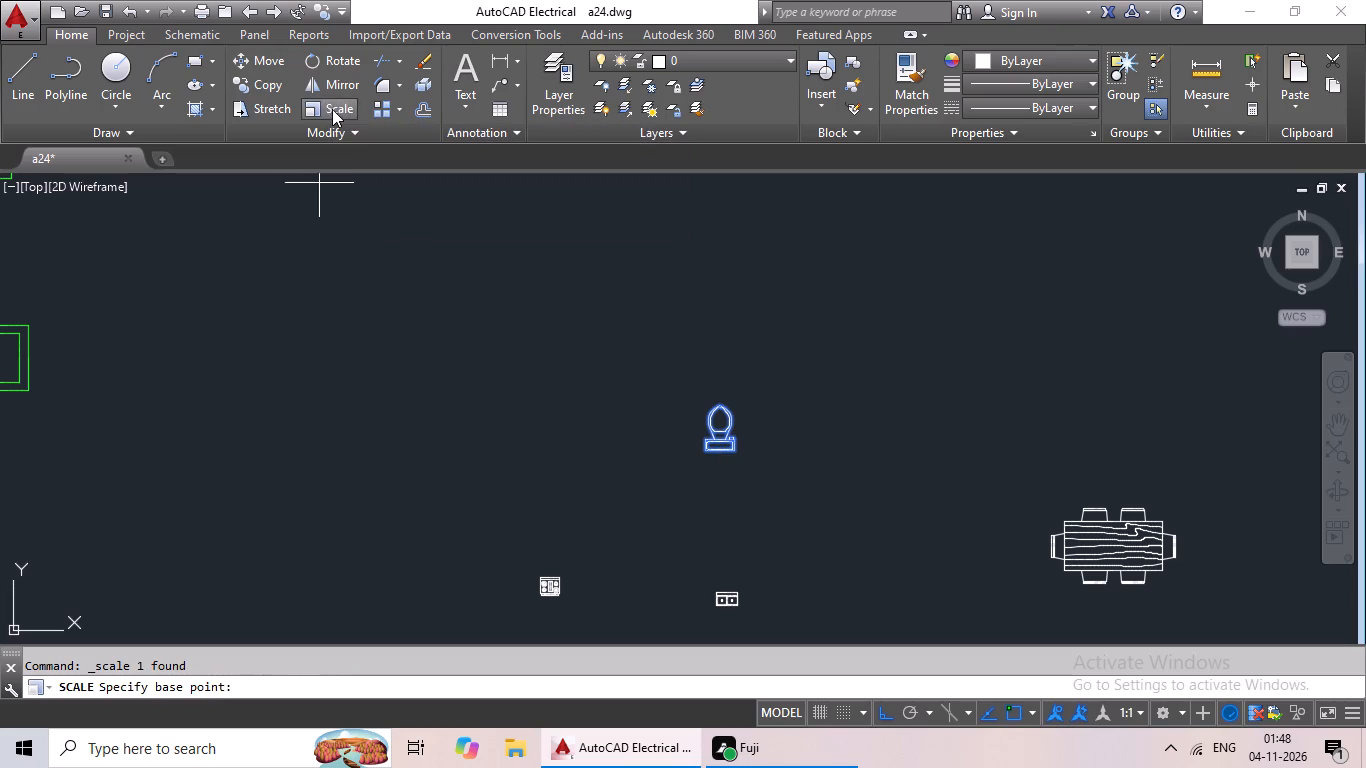
pyautogui.scroll(3, 721, 436)
pyautogui.click(711, 315)
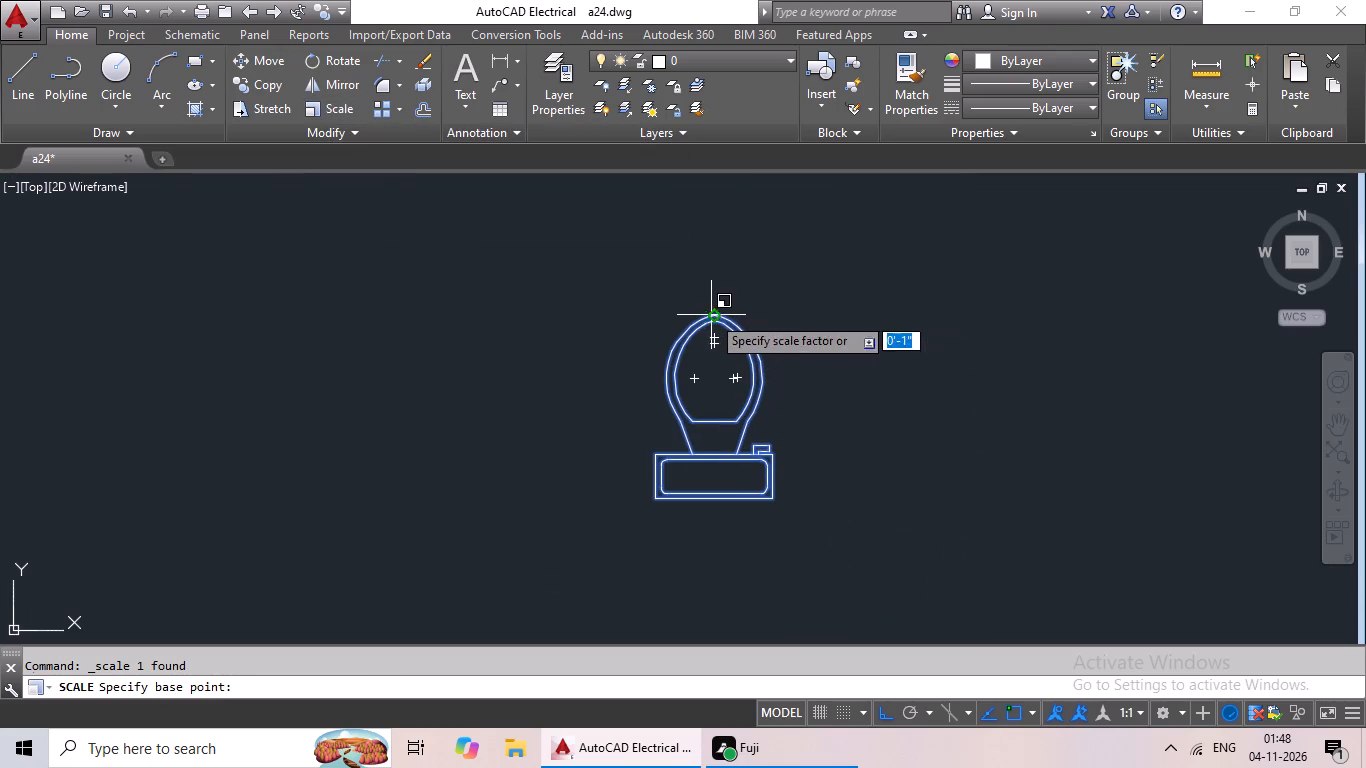
pyautogui.moveTo(341, 688); pyautogui.dragTo(344, 678)
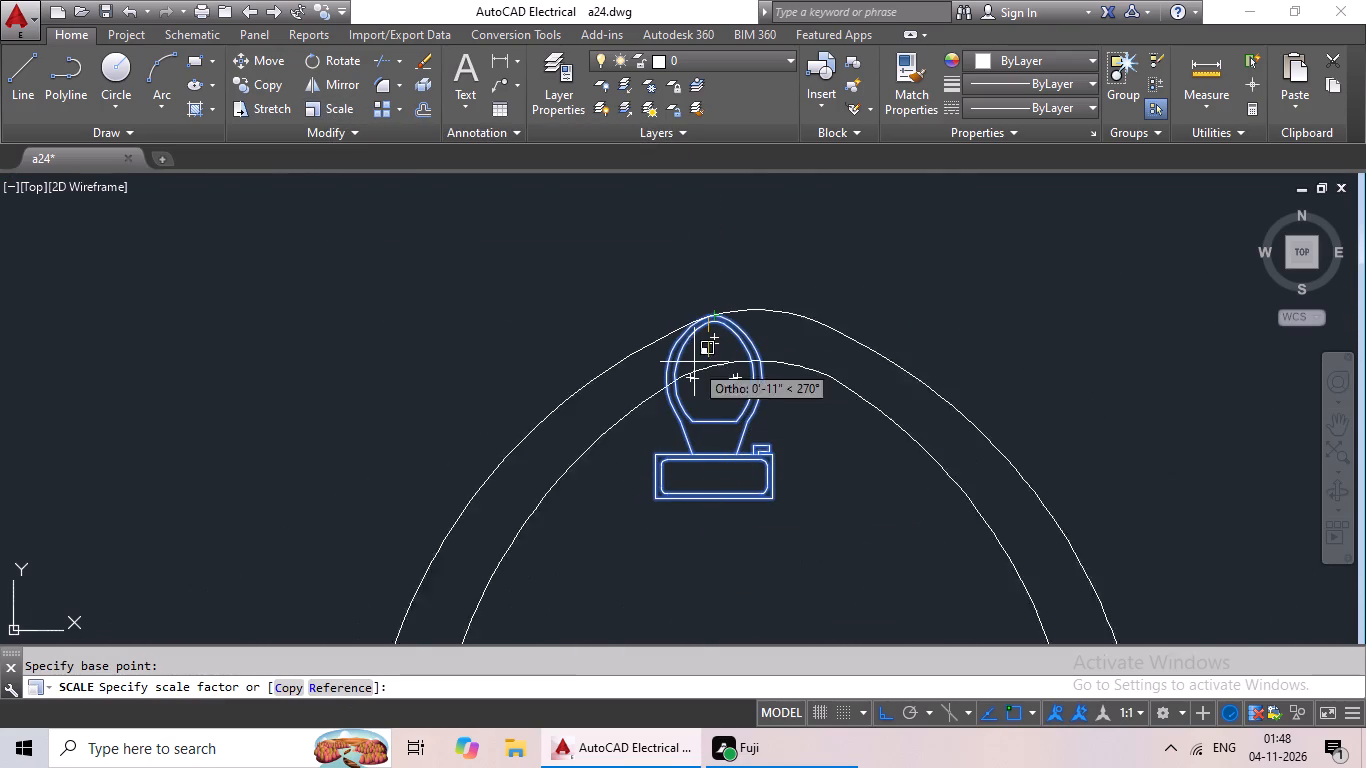
pyautogui.click(339, 687)
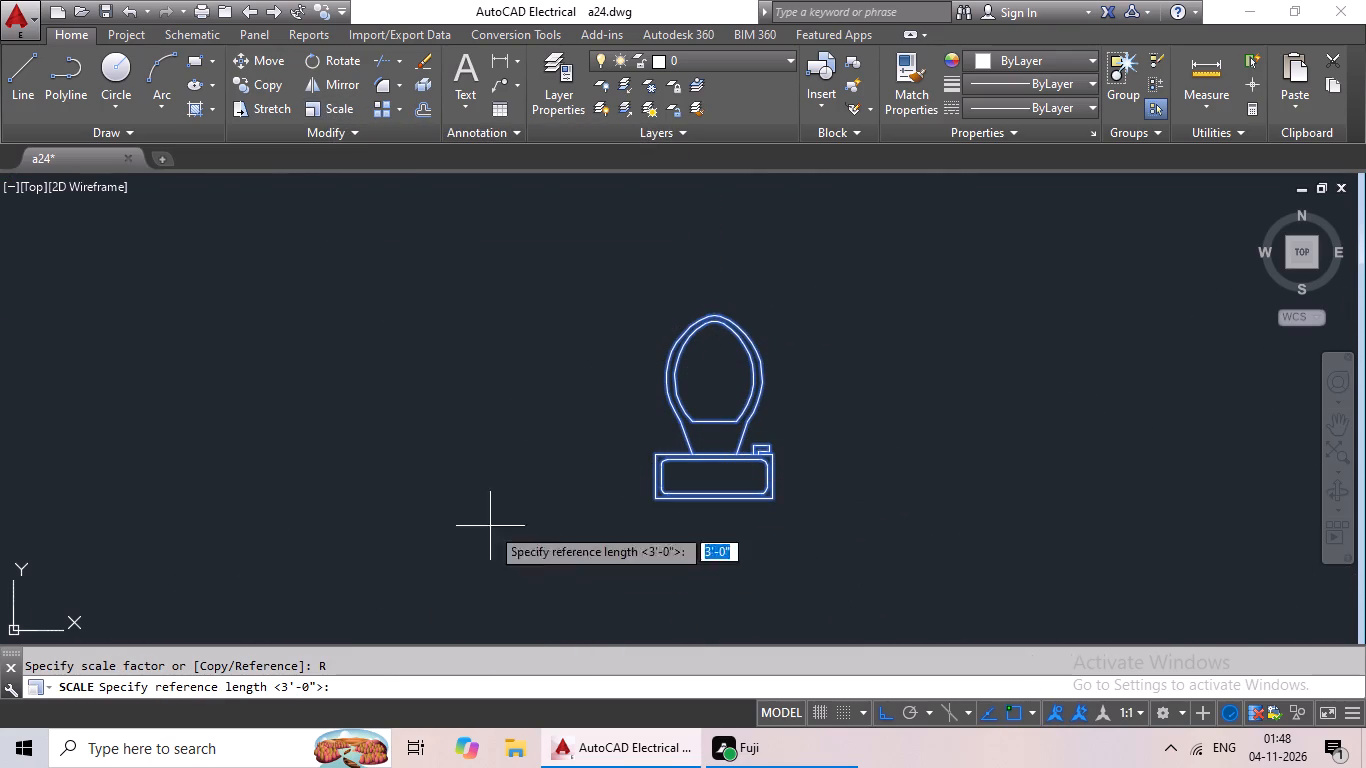
pyautogui.click(717, 322)
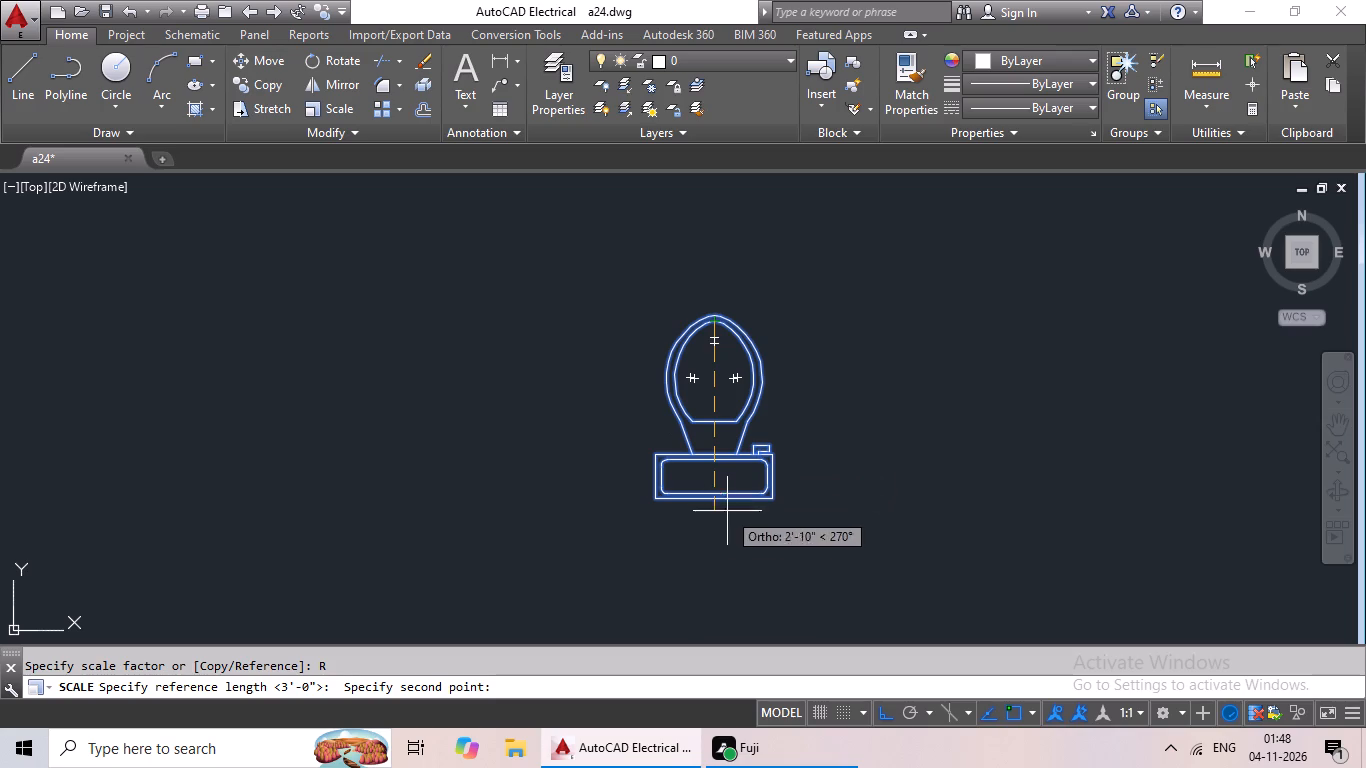
pyautogui.click(722, 502)
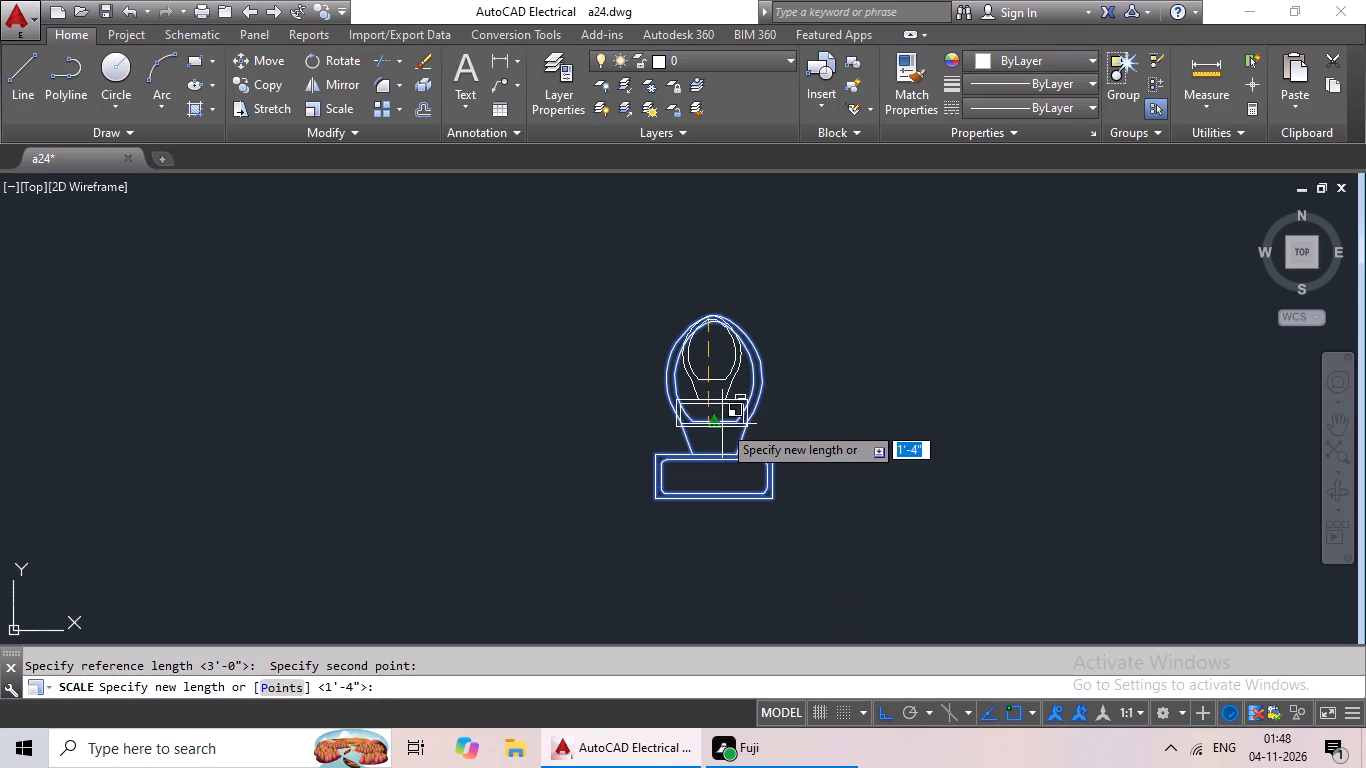
pyautogui.click(722, 424)
# Copy the scaled toilet and paste it into the lower-right corner of the toilet room below the green plan's right kitchen.
pyautogui.moveTo(775, 294); pyautogui.dragTo(805, 458)
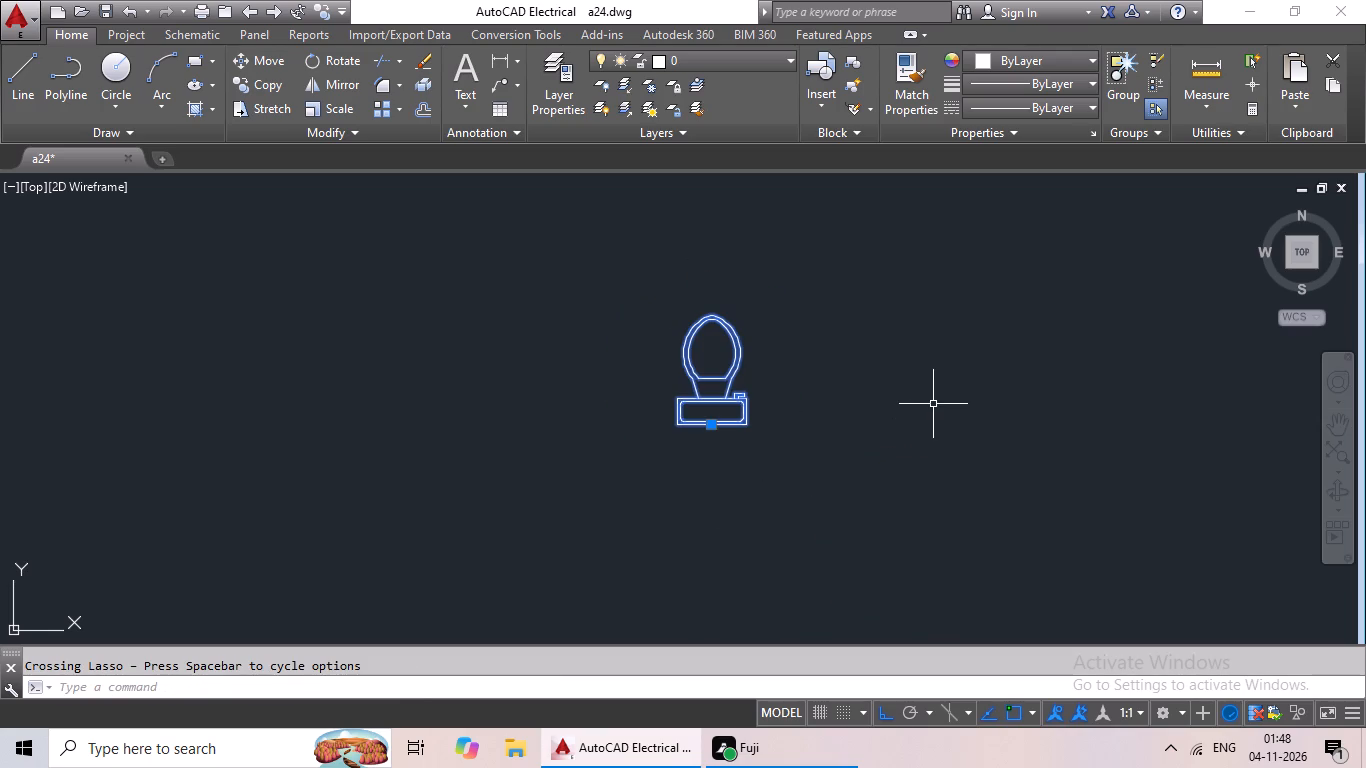
pyautogui.hotkey('ctrl', 'c')
pyautogui.hotkey('ctrl', 'v')
pyautogui.keyDown('ctrl'); pyautogui.scroll(-5, 868, 409); pyautogui.keyUp('ctrl')
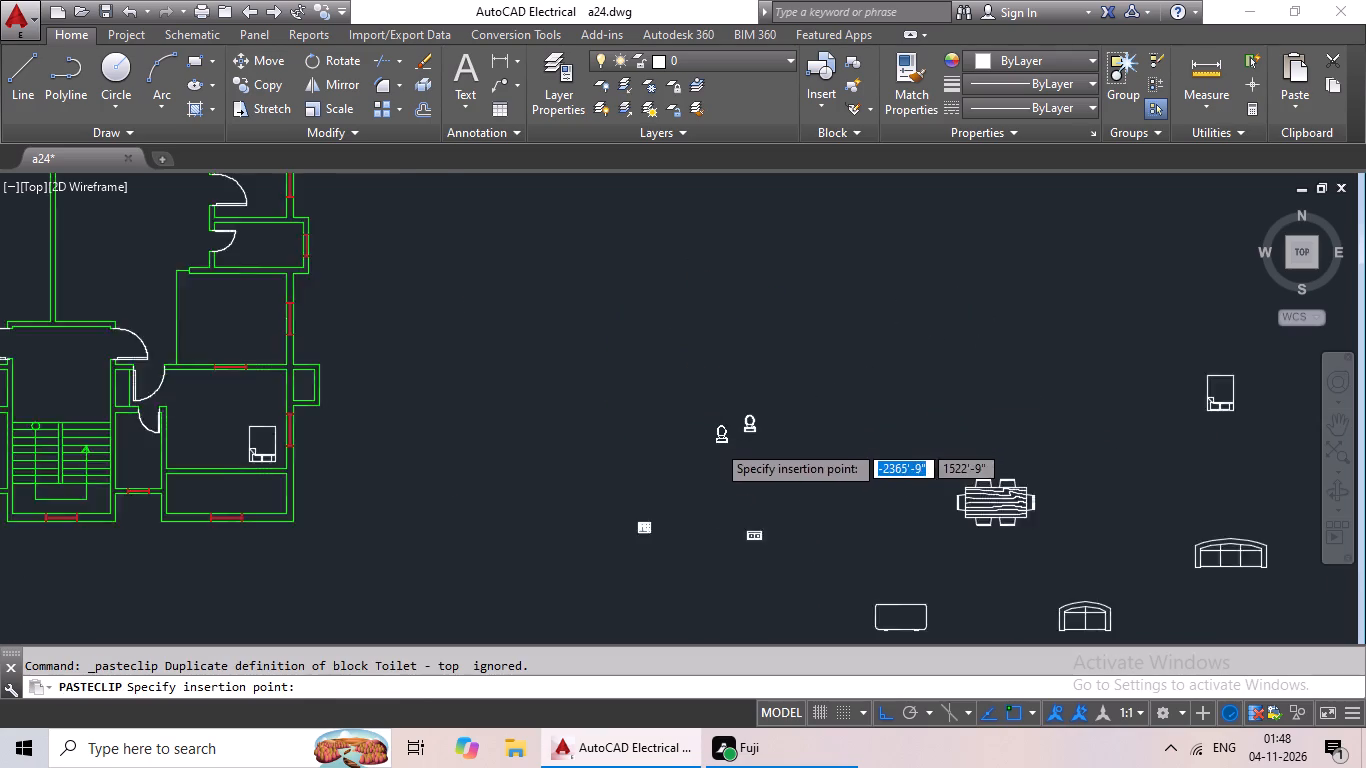
pyautogui.moveTo(694, 443); pyautogui.dragTo(933, 427, button='middle')
pyautogui.scroll(5, 680, 301)
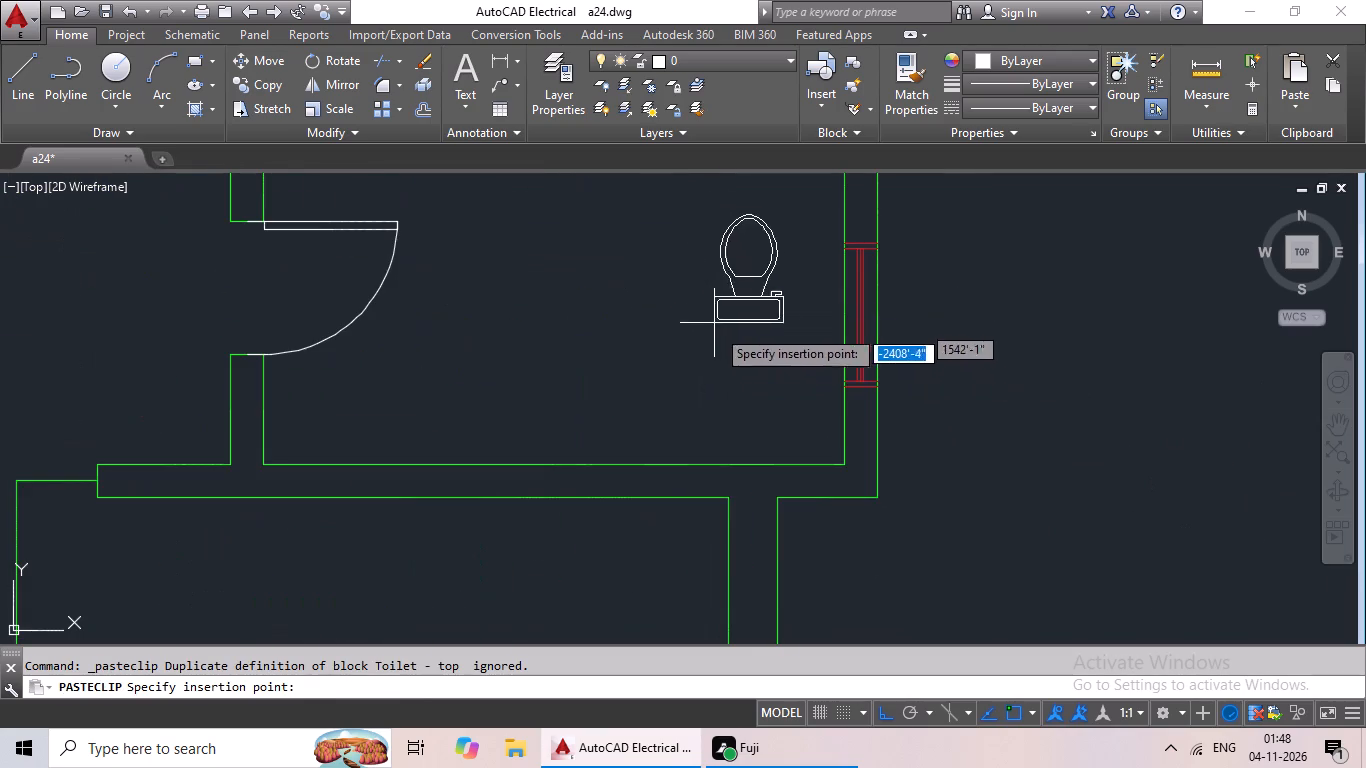
pyautogui.click(757, 441)
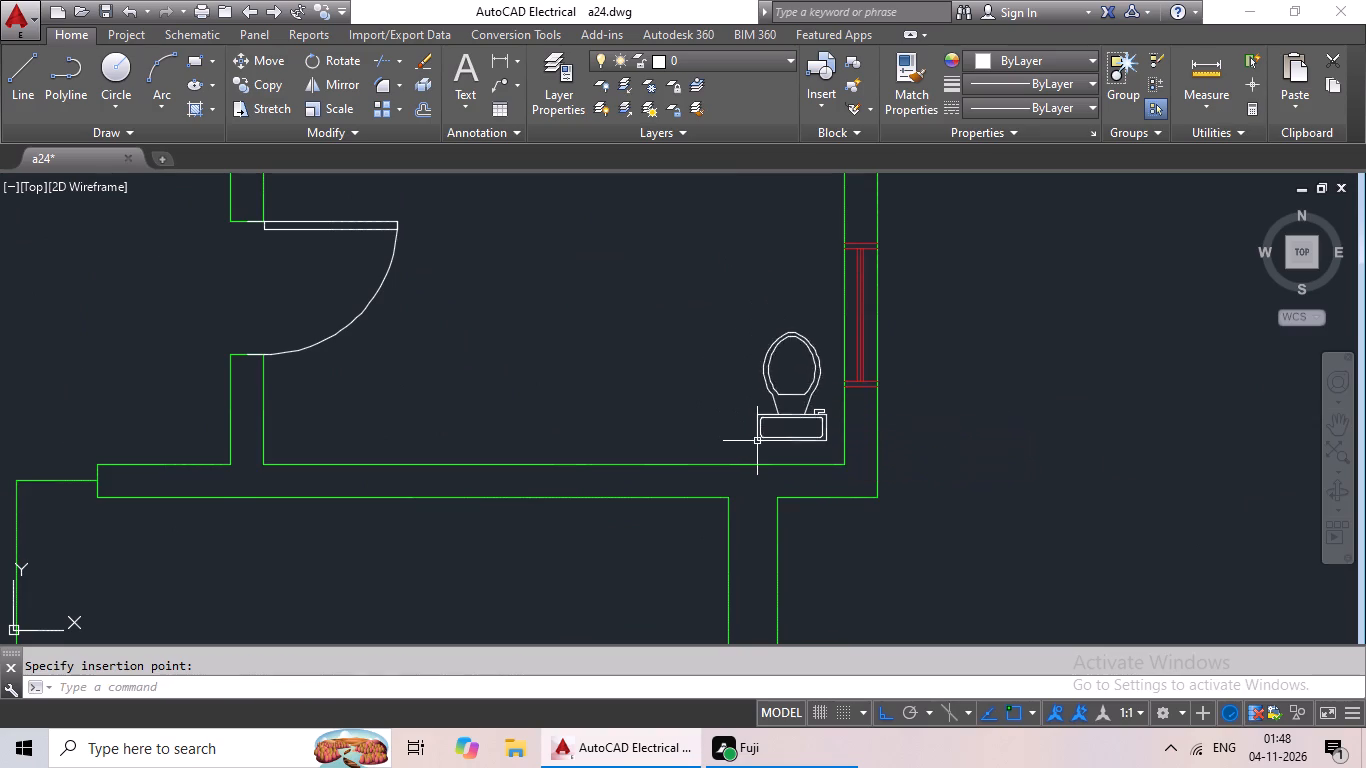
# Paste another toilet into the lower-left corner of the toilet room below the left kitchen.
pyautogui.hotkey('ctrl', 'v')
pyautogui.keyDown('ctrl'); pyautogui.scroll(-4, 864, 425); pyautogui.keyUp('ctrl')
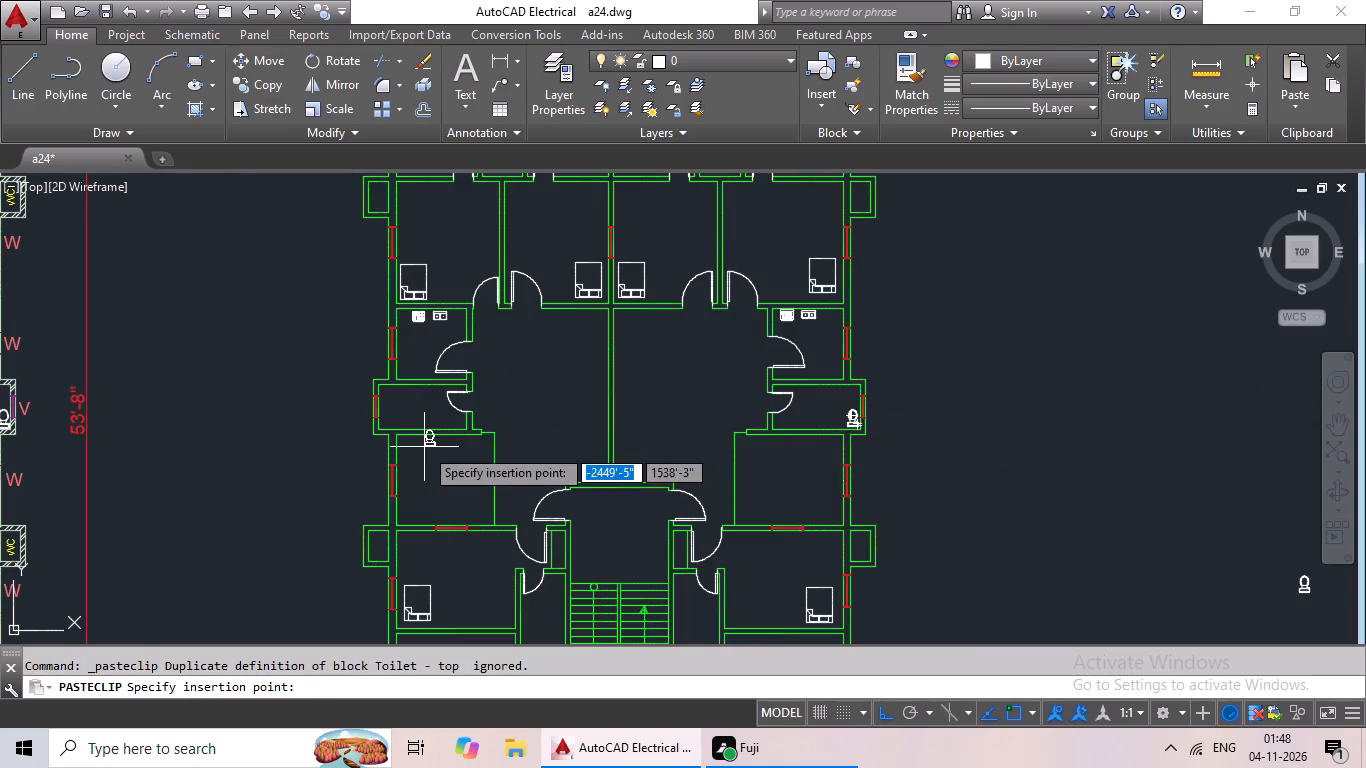
pyautogui.scroll(4, 393, 424)
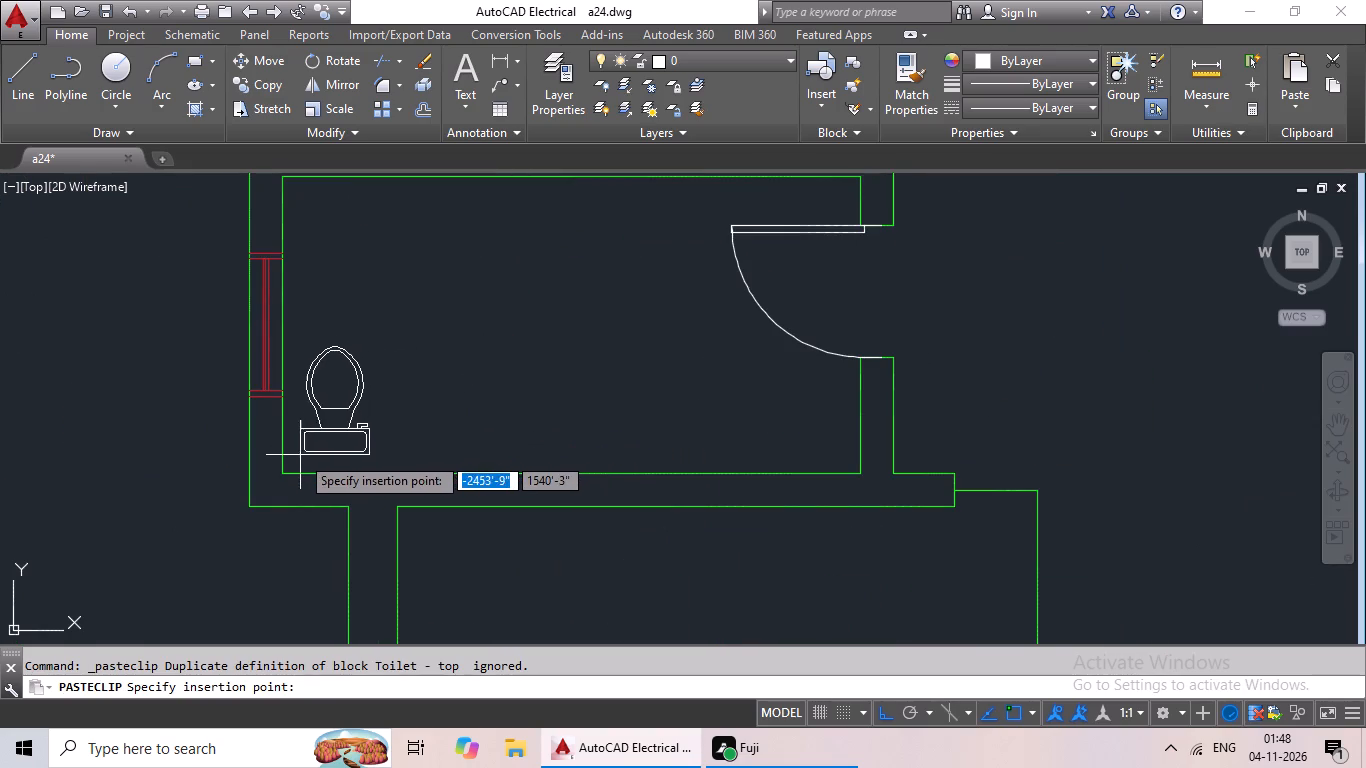
pyautogui.click(300, 455)
# Paste a toilet into the lower-right corner of the small room left of the staircase.
pyautogui.hotkey('ctrl', 'v')
pyautogui.keyDown('ctrl'); pyautogui.scroll(-3, 472, 420); pyautogui.keyUp('ctrl')
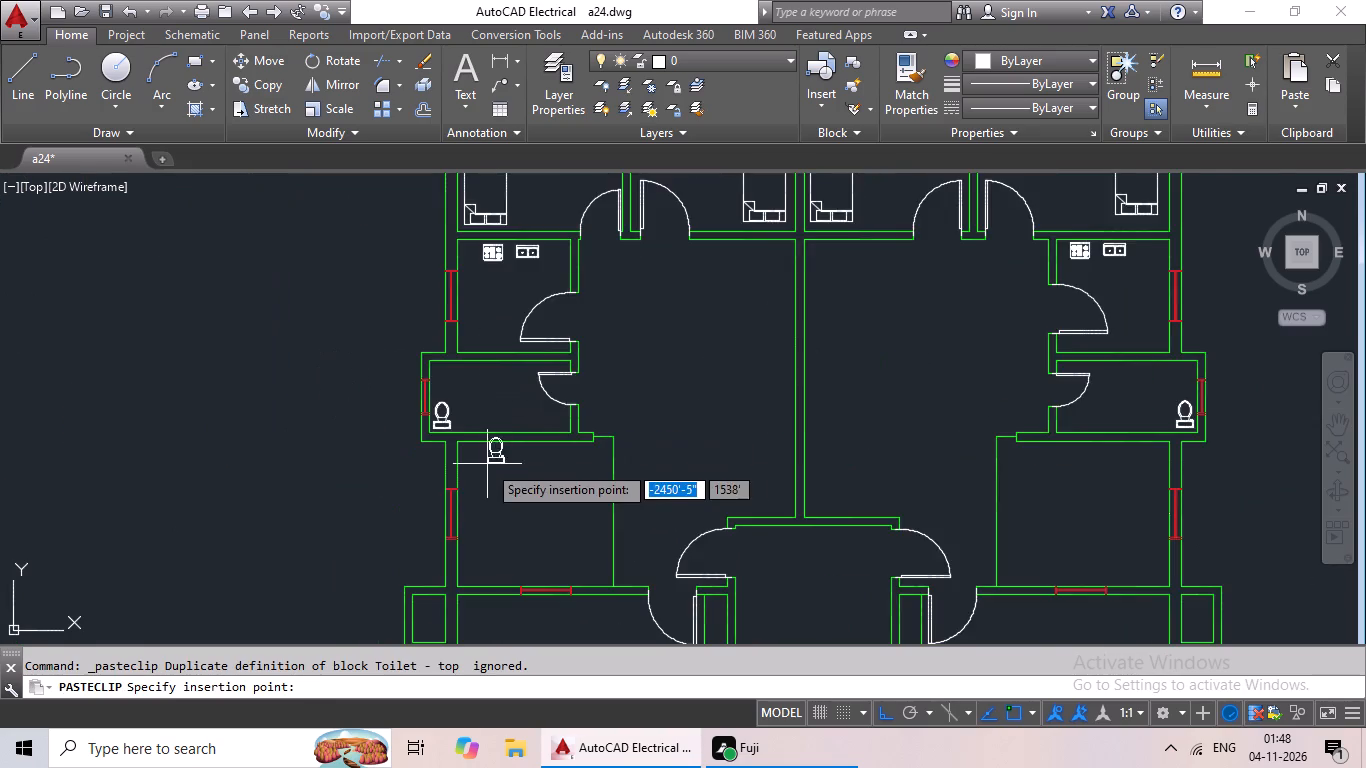
pyautogui.moveTo(493, 461); pyautogui.dragTo(590, 183, button='middle')
pyautogui.scroll(4, 796, 508)
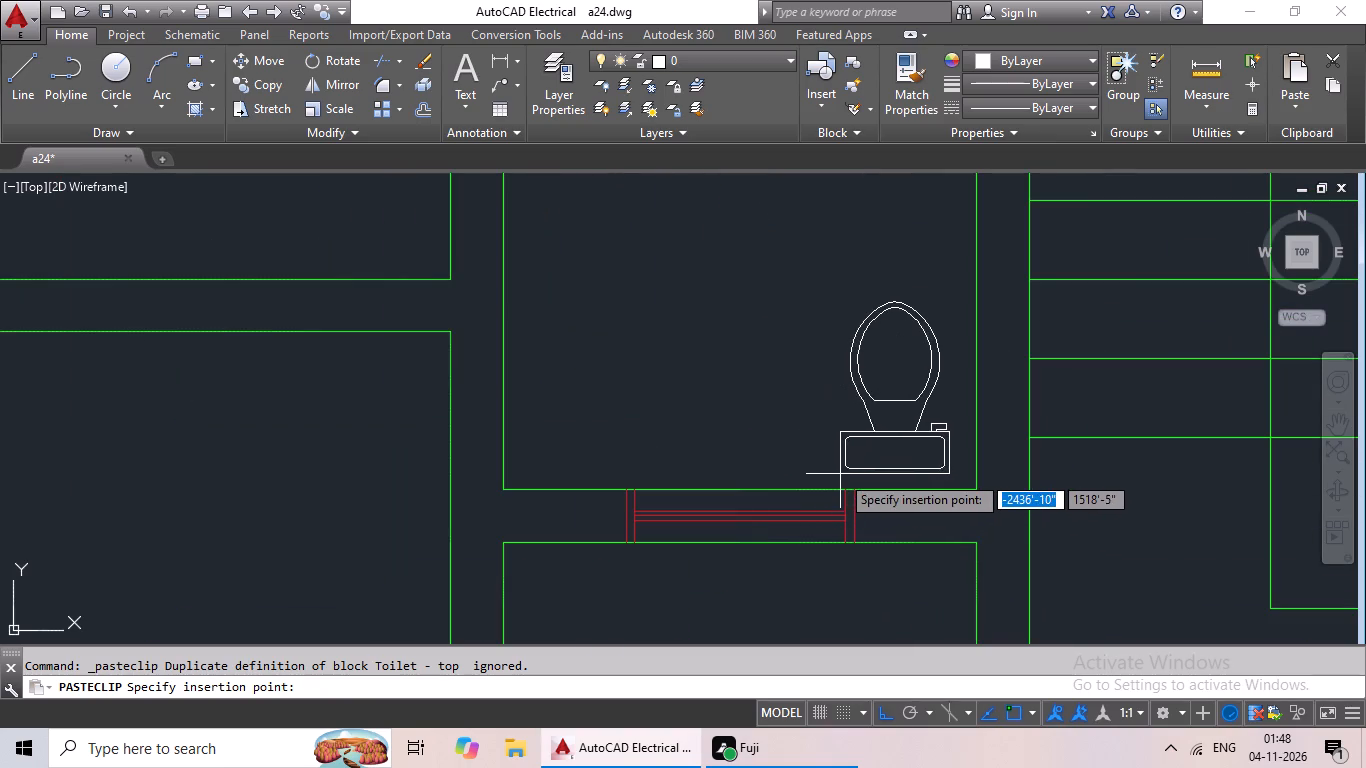
pyautogui.click(845, 474)
# Paste a toilet into the lower-left corner of the small room right of the staircase.
pyautogui.hotkey('ctrl', 'v')
pyautogui.keyDown('ctrl'); pyautogui.scroll(-4, 854, 469); pyautogui.keyUp('ctrl')
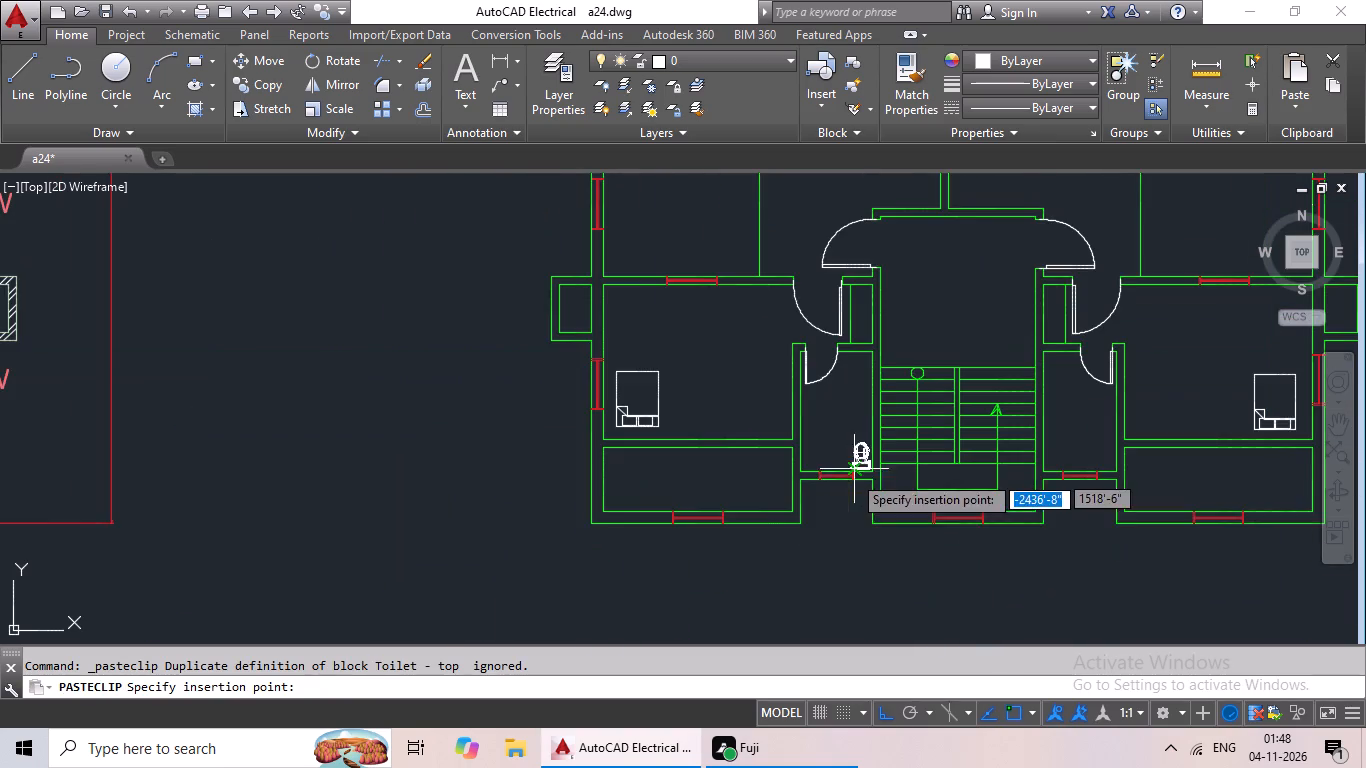
pyautogui.moveTo(972, 513); pyautogui.dragTo(811, 518, button='middle')
pyautogui.scroll(3, 906, 481)
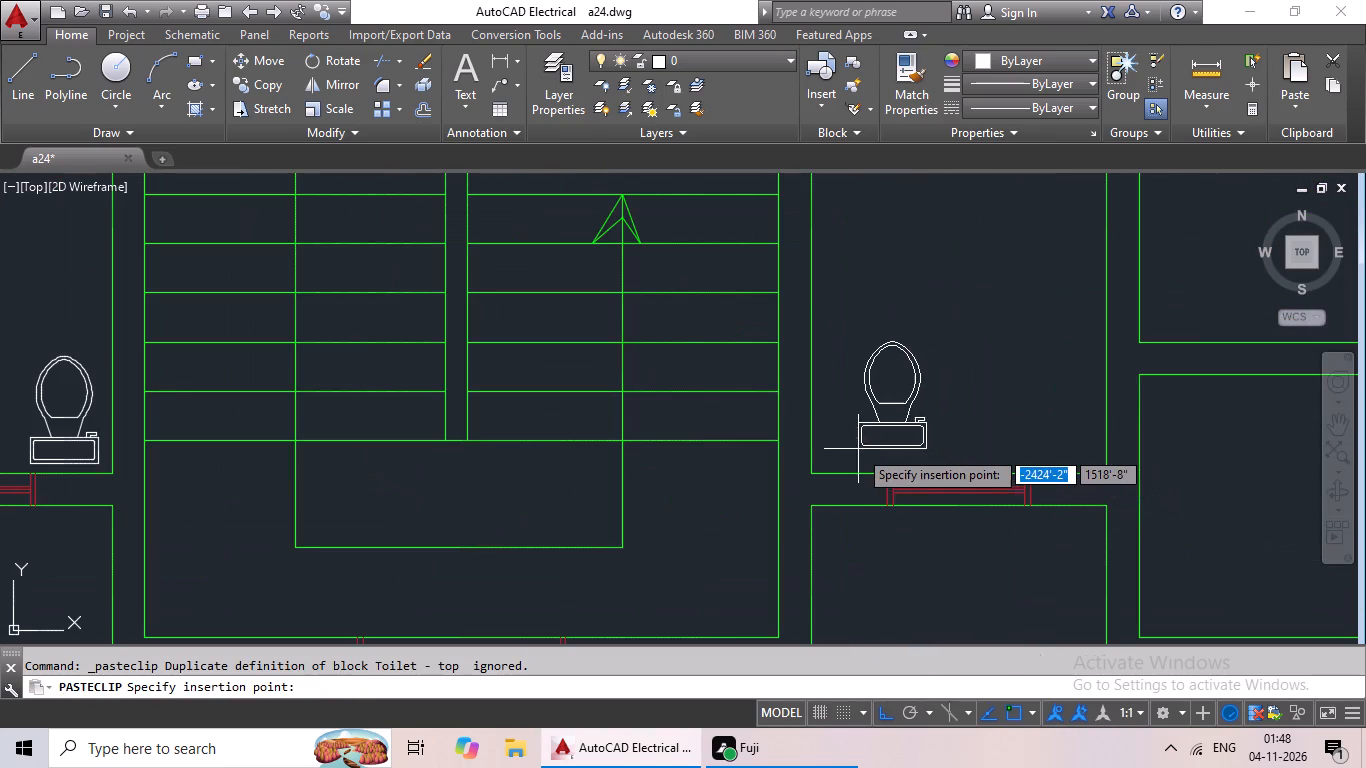
pyautogui.click(824, 454)
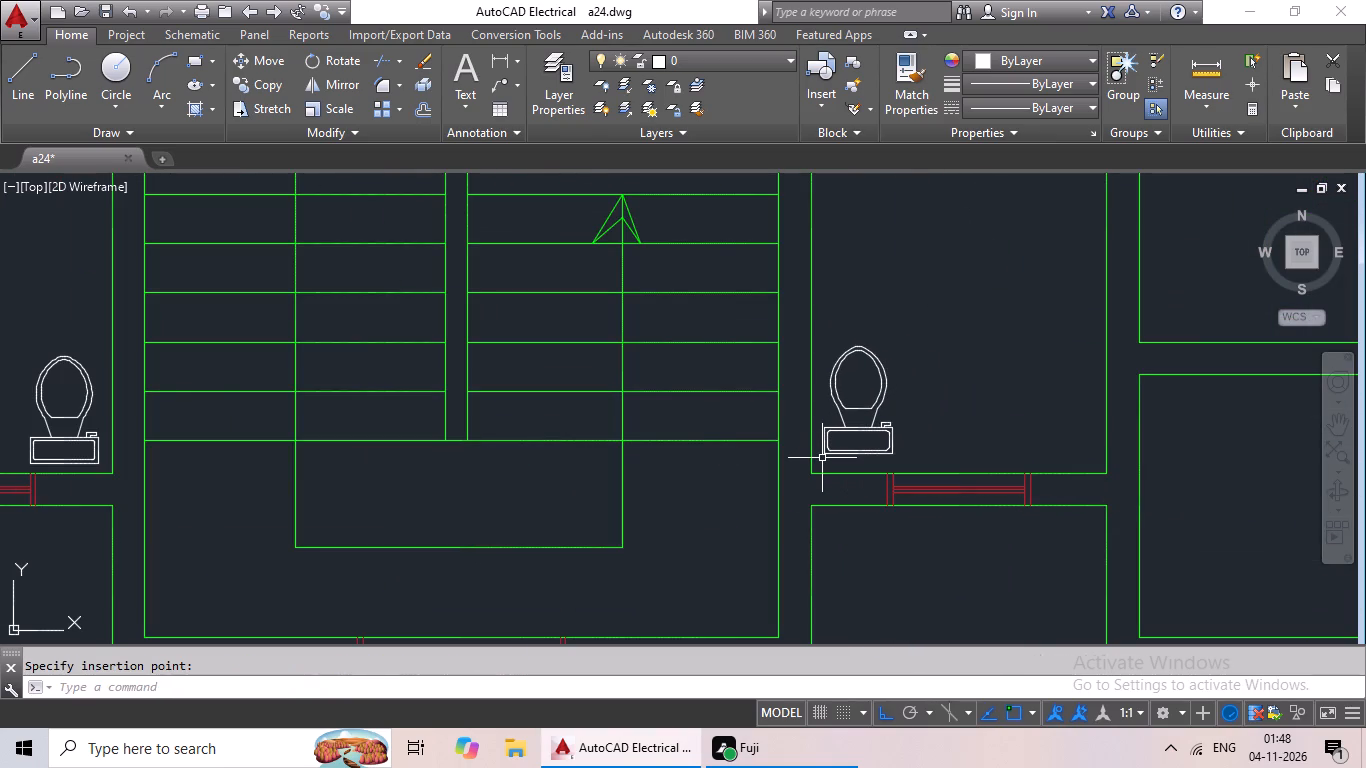
# Scale the loose dining set about its left chair's midpoint by reference, from its full length down to about 60 percent.
pyautogui.scroll(-4, 822, 458)
pyautogui.moveTo(887, 425); pyautogui.dragTo(465, 561, button='middle')
pyautogui.scroll(-2, 470, 562)
pyautogui.moveTo(765, 604); pyautogui.dragTo(672, 520, button='middle')
pyautogui.scroll(4, 691, 499)
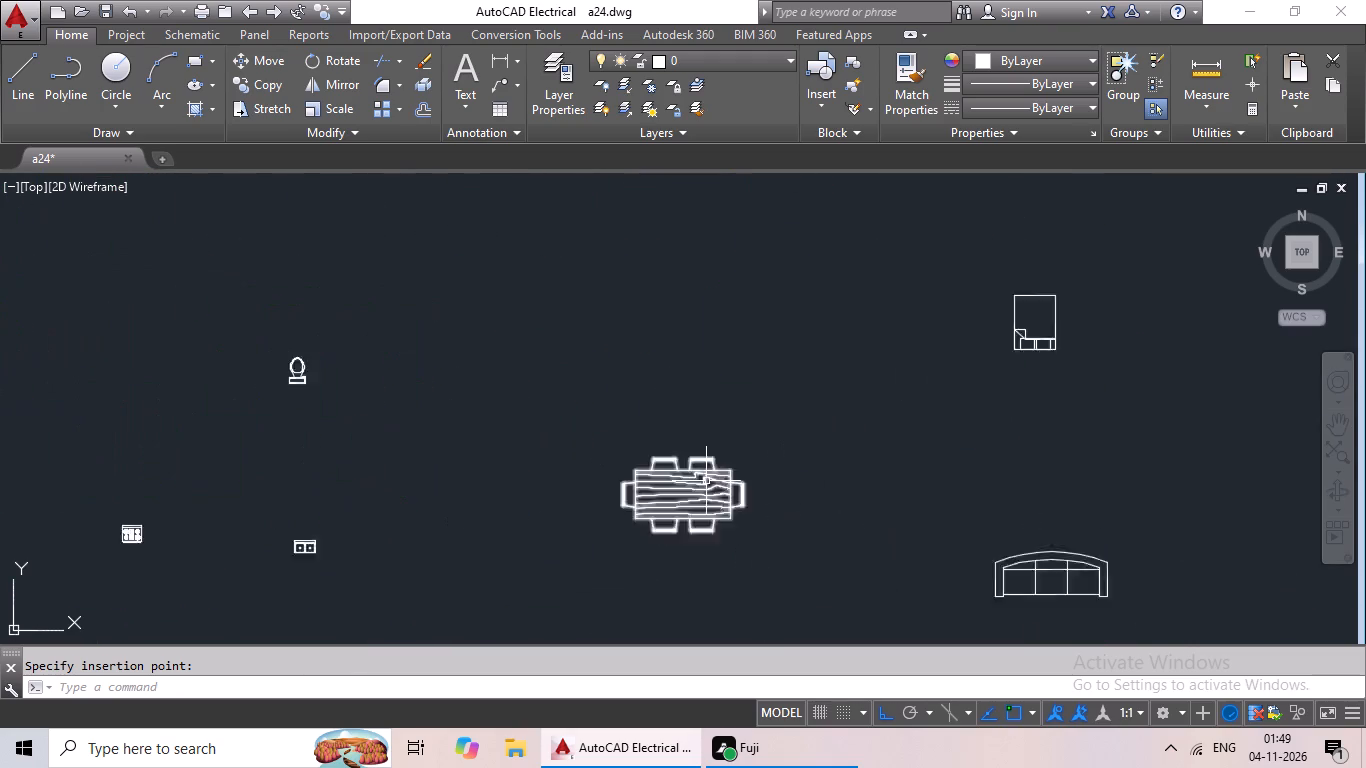
pyautogui.click(723, 489)
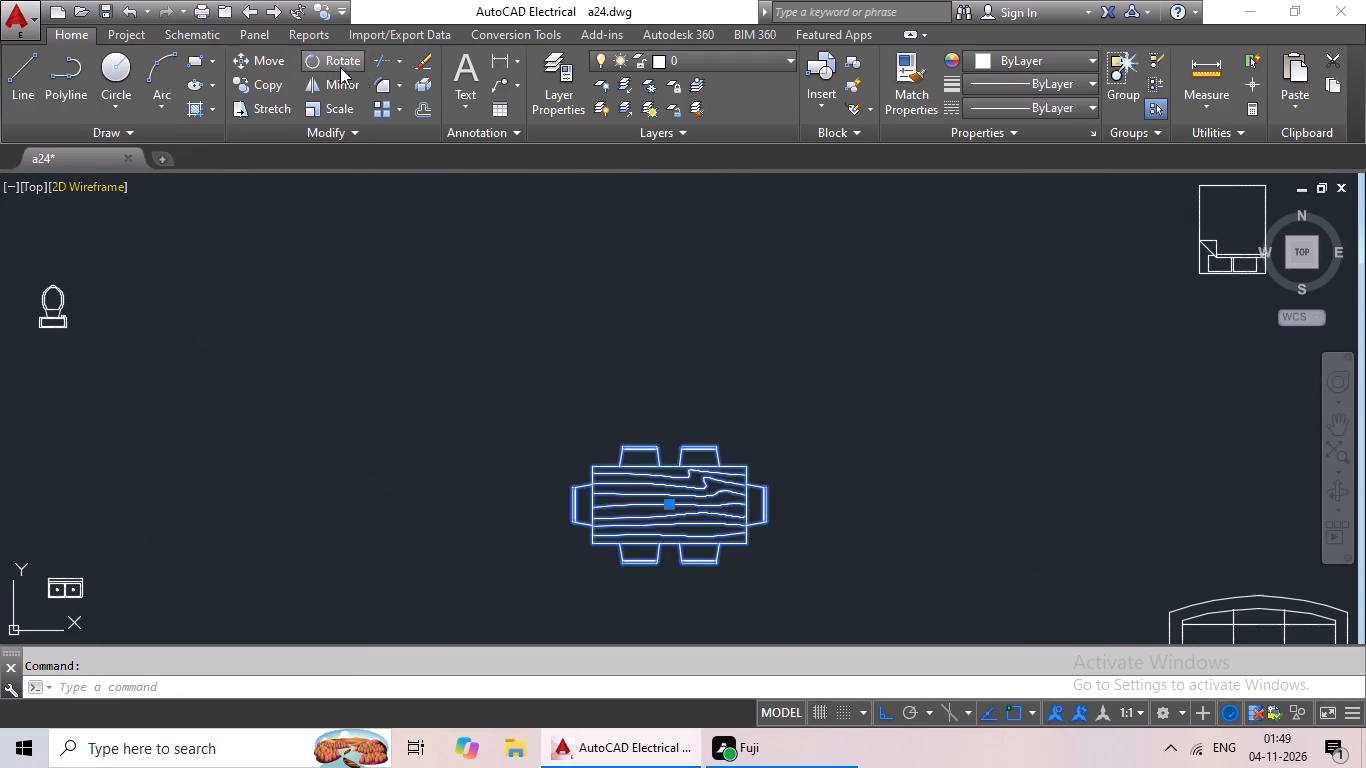
pyautogui.click(322, 110)
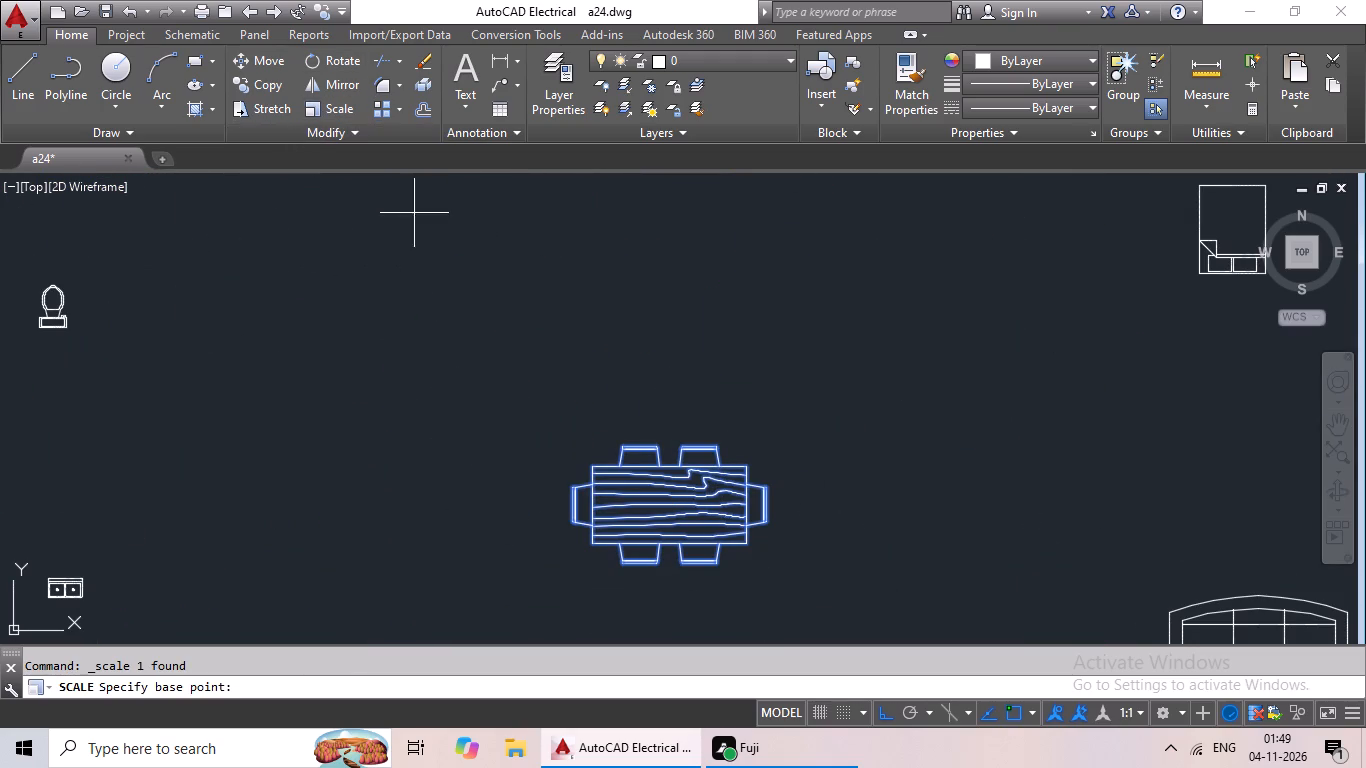
pyautogui.scroll(1, 558, 523)
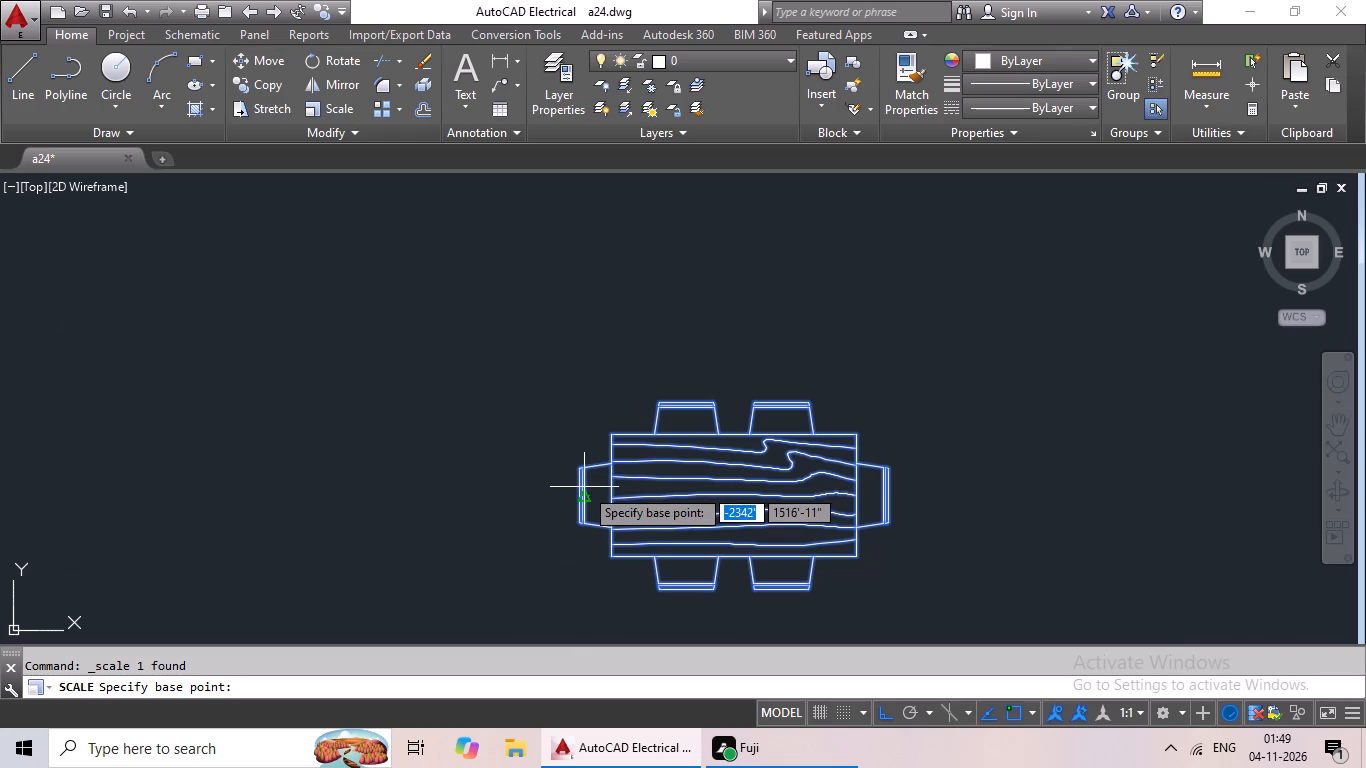
pyautogui.click(585, 497)
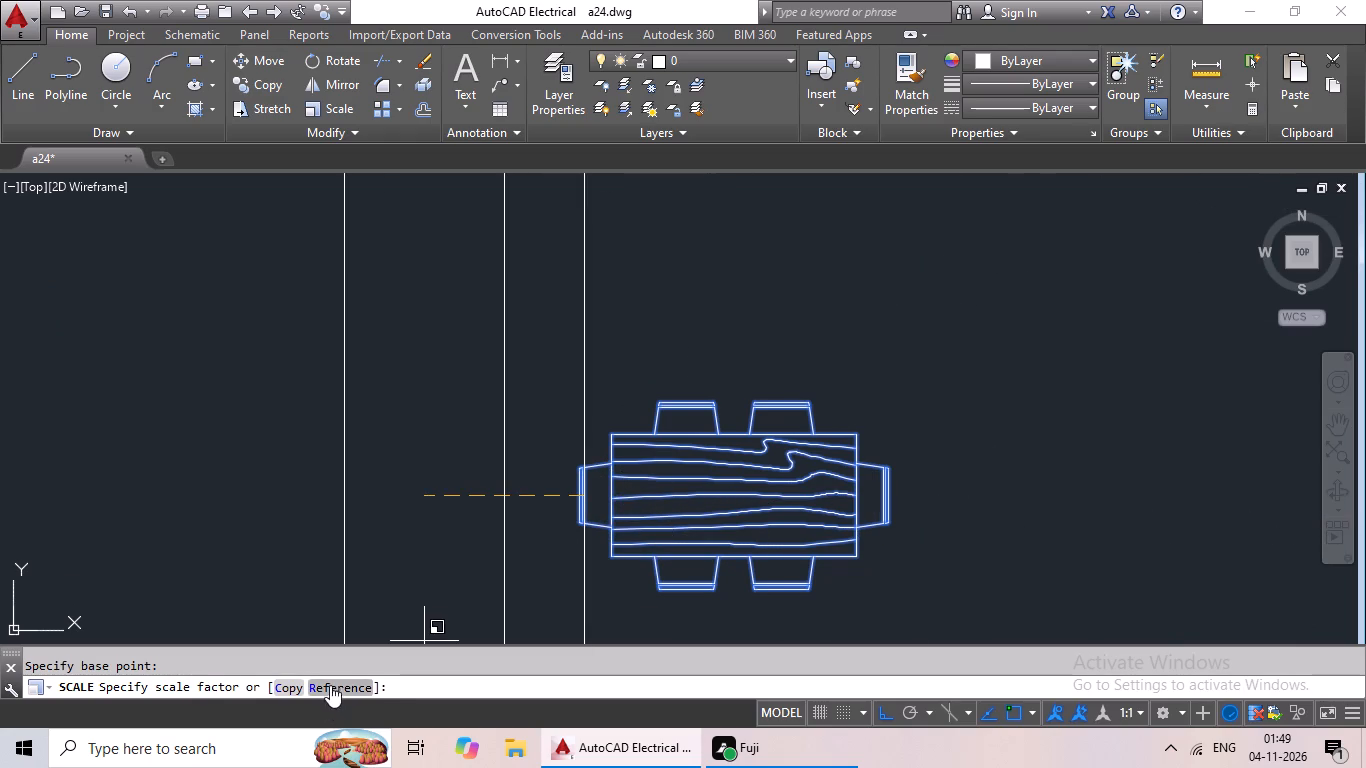
pyautogui.click(330, 685)
pyautogui.click(591, 497)
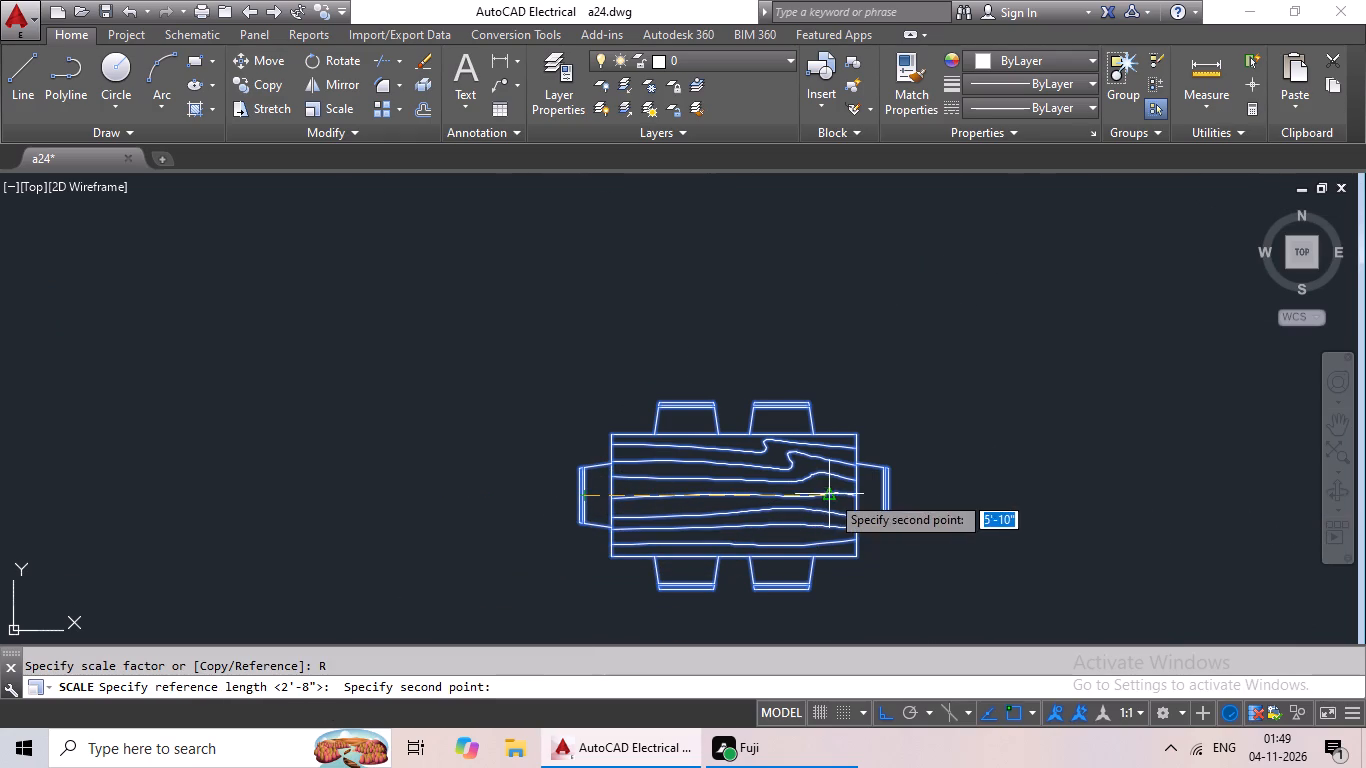
pyautogui.click(881, 490)
pyautogui.click(755, 494)
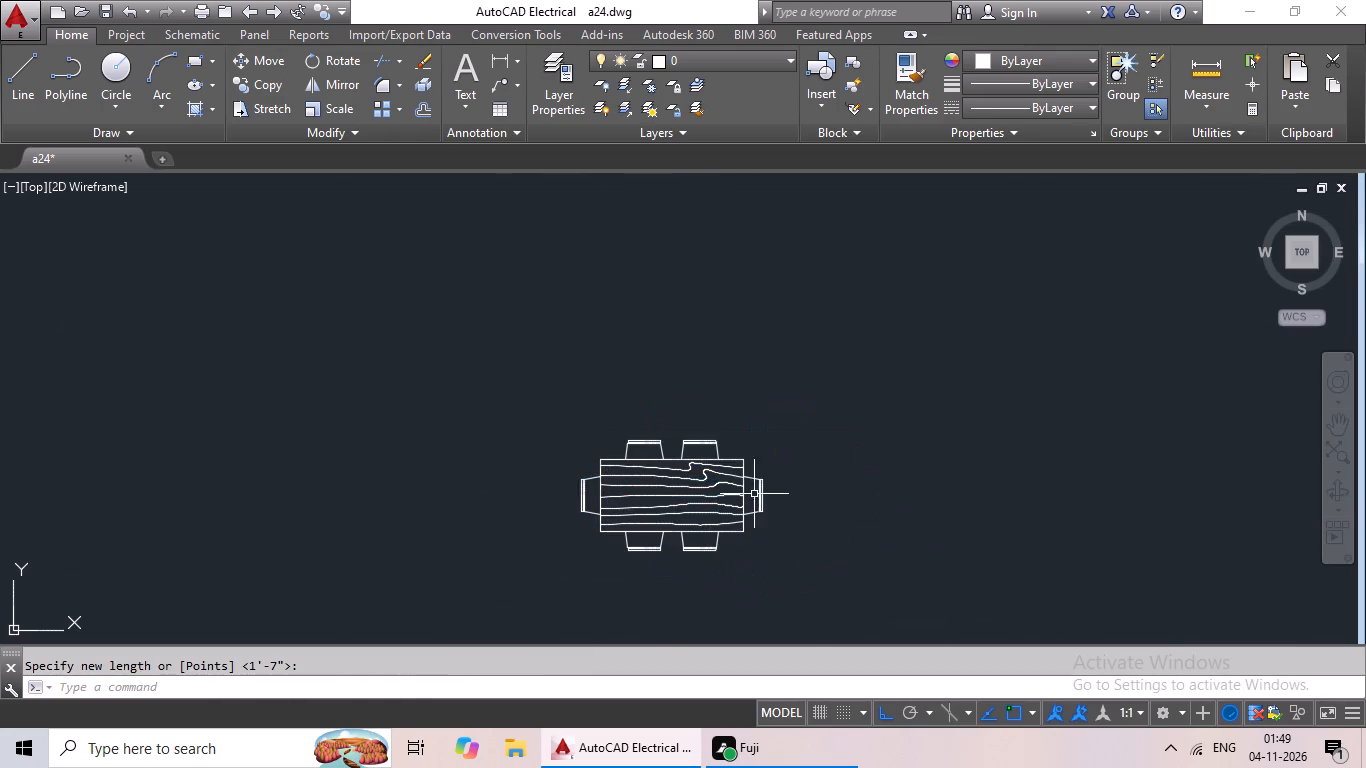
# Rotate the scaled dining set 90° about the tabletop's upper-right corner so it stands vertically.
pyautogui.moveTo(684, 402); pyautogui.dragTo(779, 506)
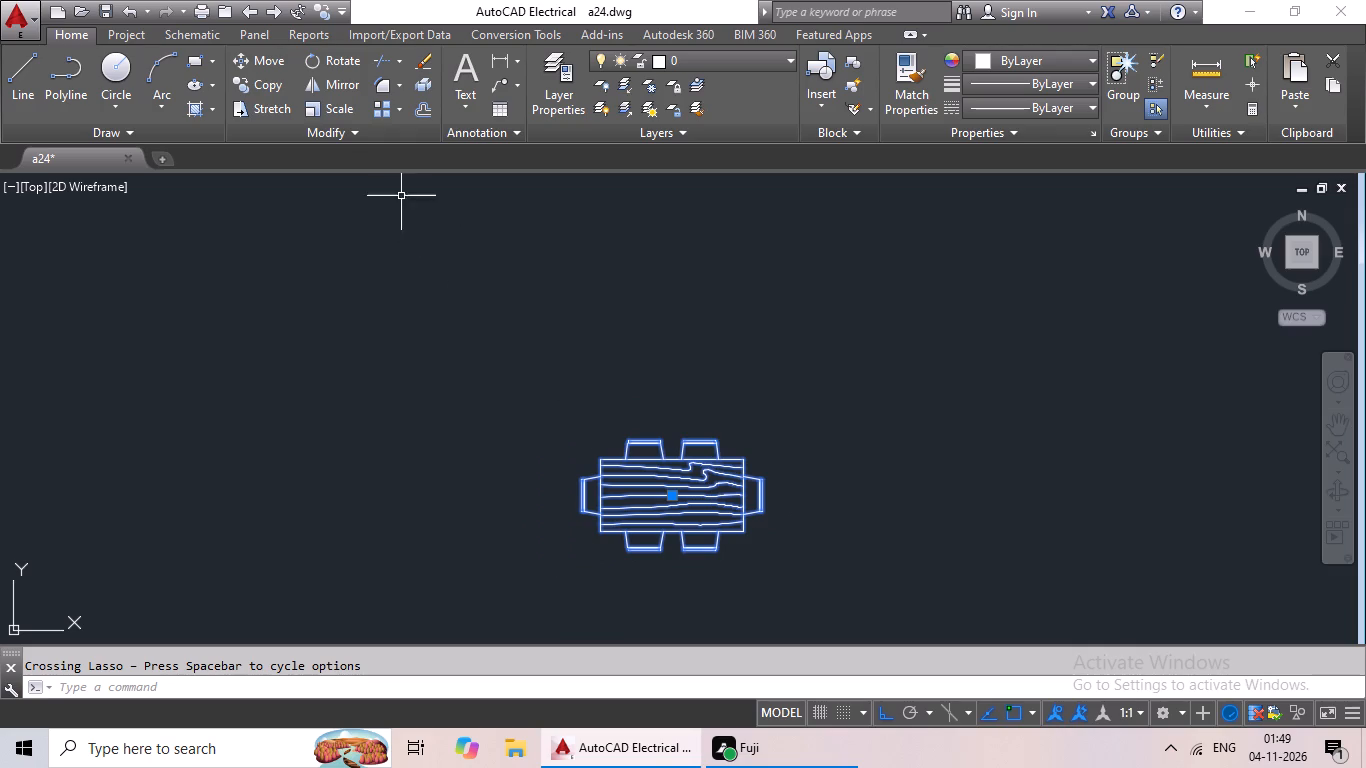
pyautogui.click(344, 61)
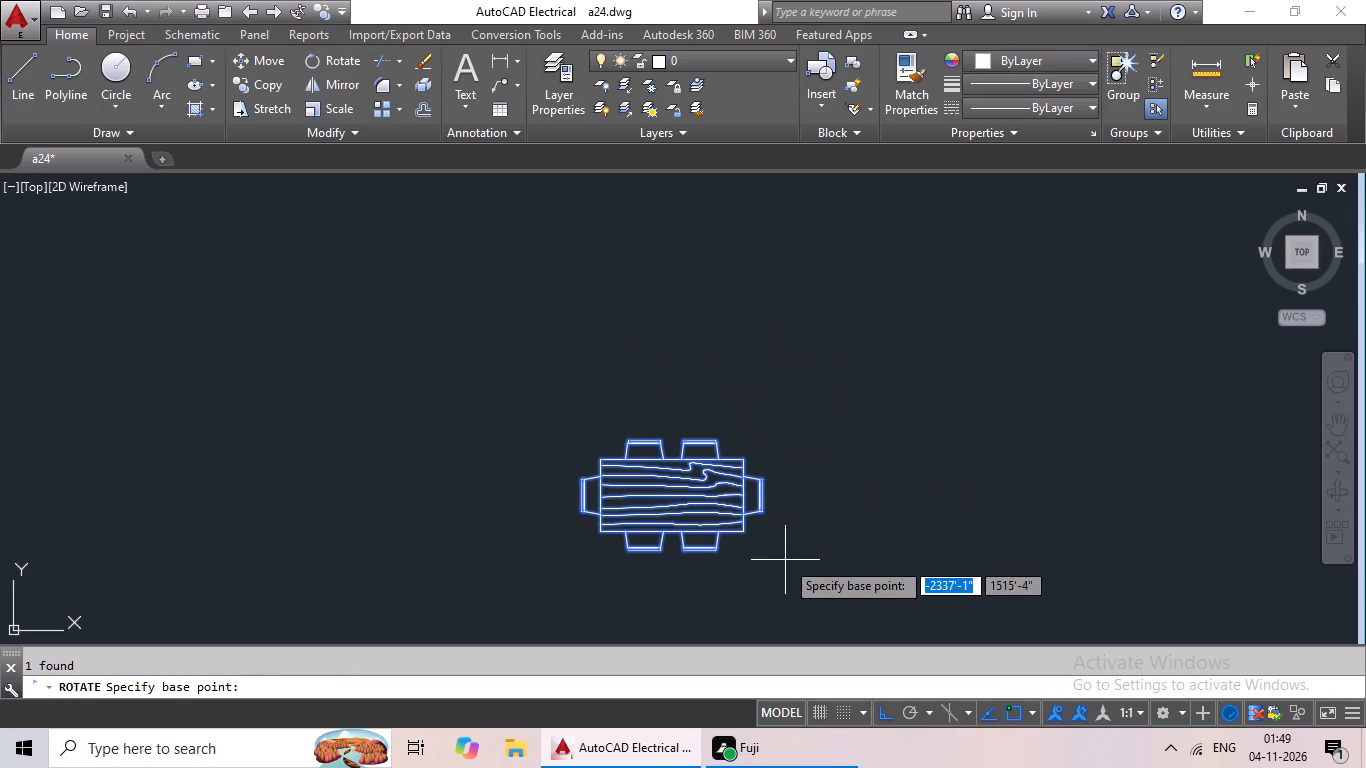
pyautogui.click(746, 462)
pyautogui.click(743, 277)
# Copy the vertical dining set into the central halls, placing one on each side of the dividing wall.
pyautogui.scroll(-2, 770, 304)
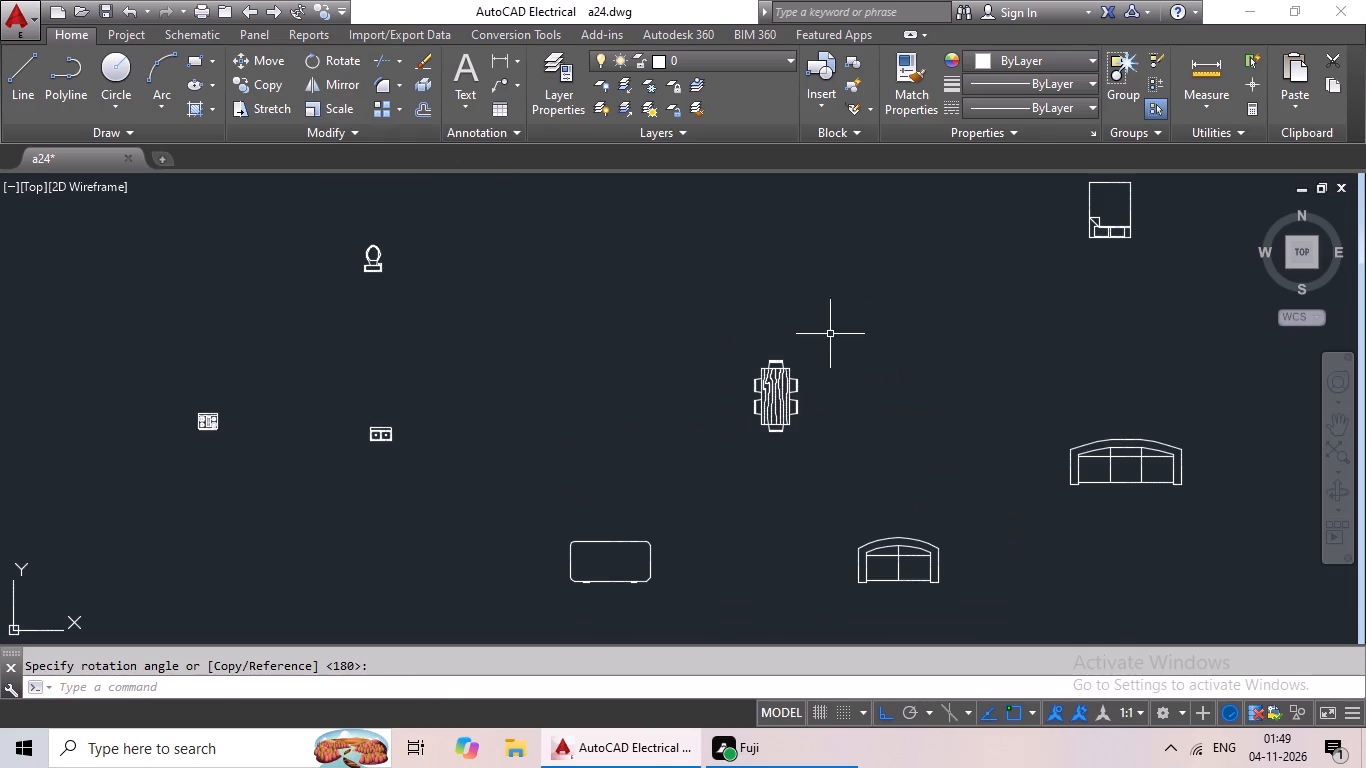
pyautogui.moveTo(791, 312); pyautogui.dragTo(880, 414)
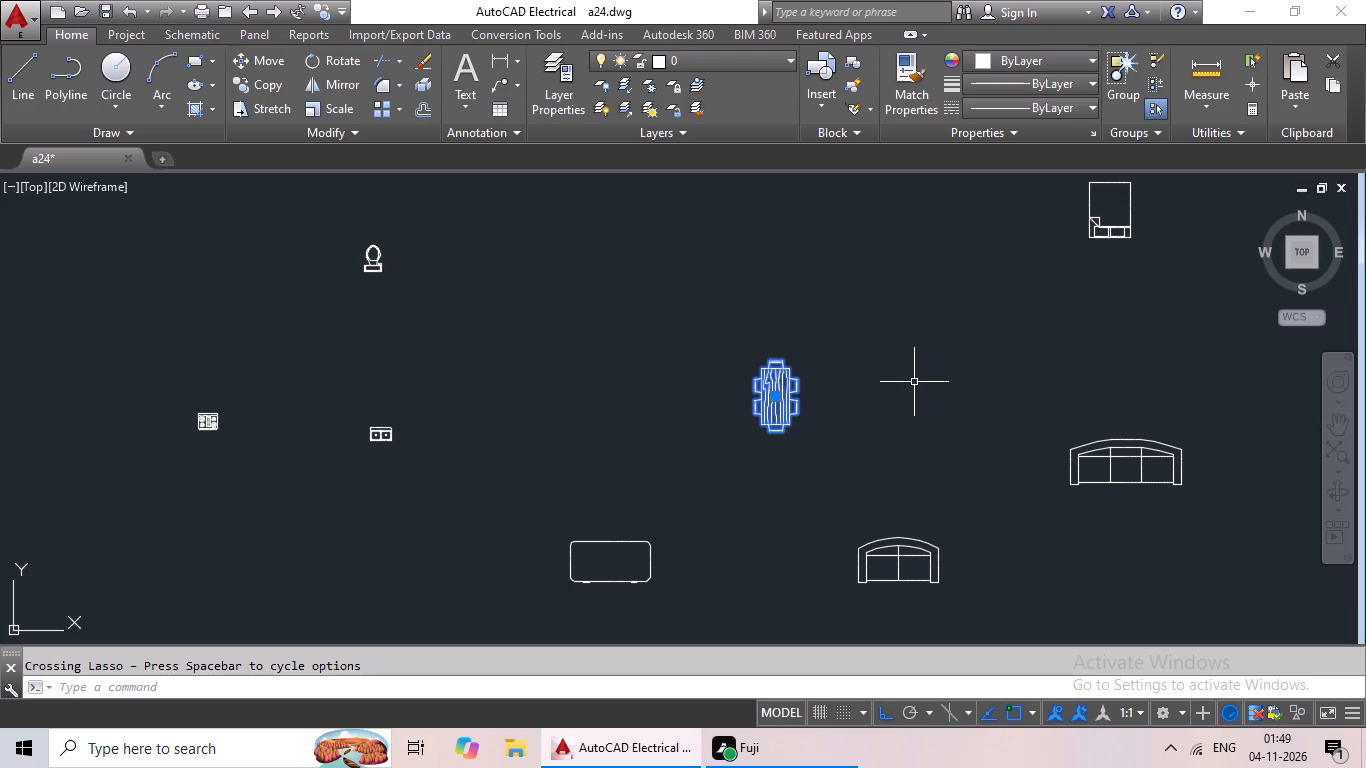
pyautogui.hotkey('ctrl', 'c')
pyautogui.hotkey('ctrl', 'v')
pyautogui.keyDown('ctrl'); pyautogui.scroll(-4, 846, 362); pyautogui.keyUp('ctrl')
pyautogui.moveTo(580, 366); pyautogui.dragTo(906, 466, button='middle')
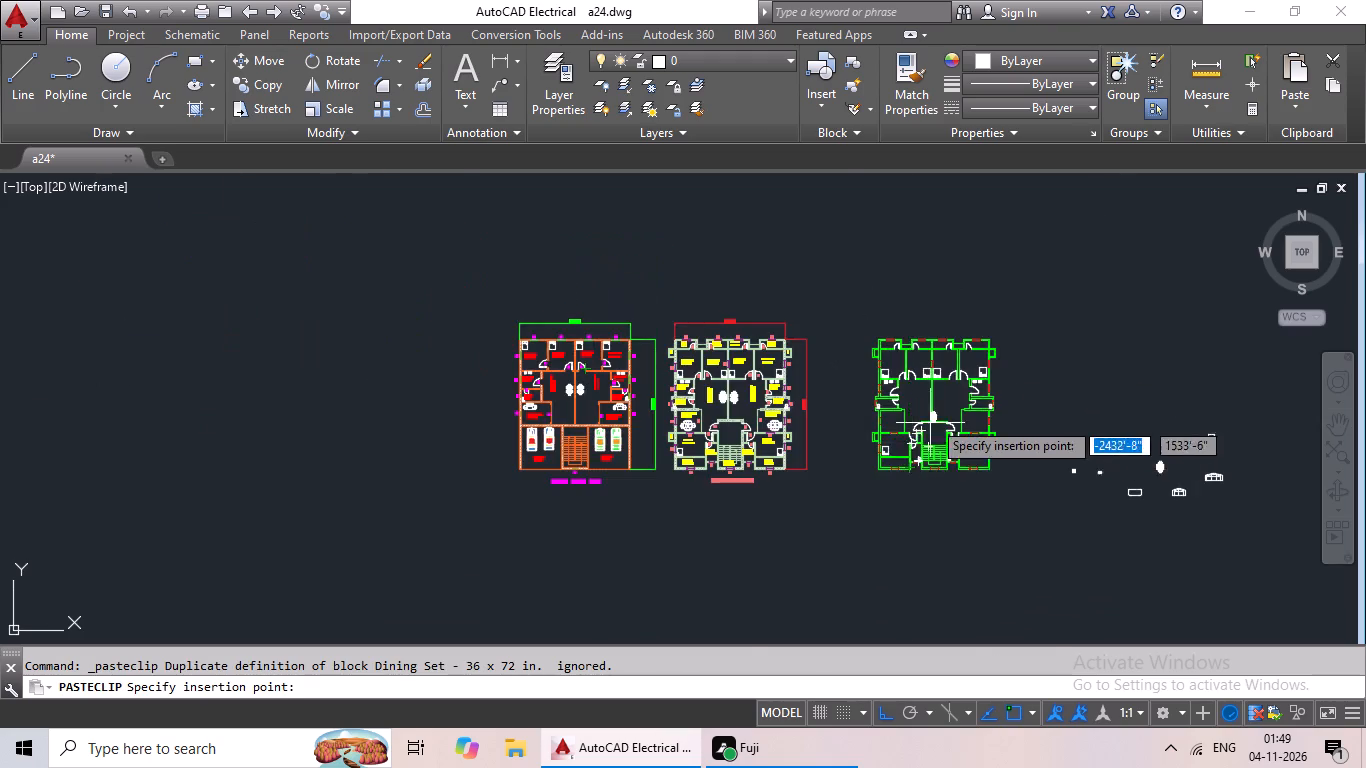
pyautogui.scroll(5, 942, 413)
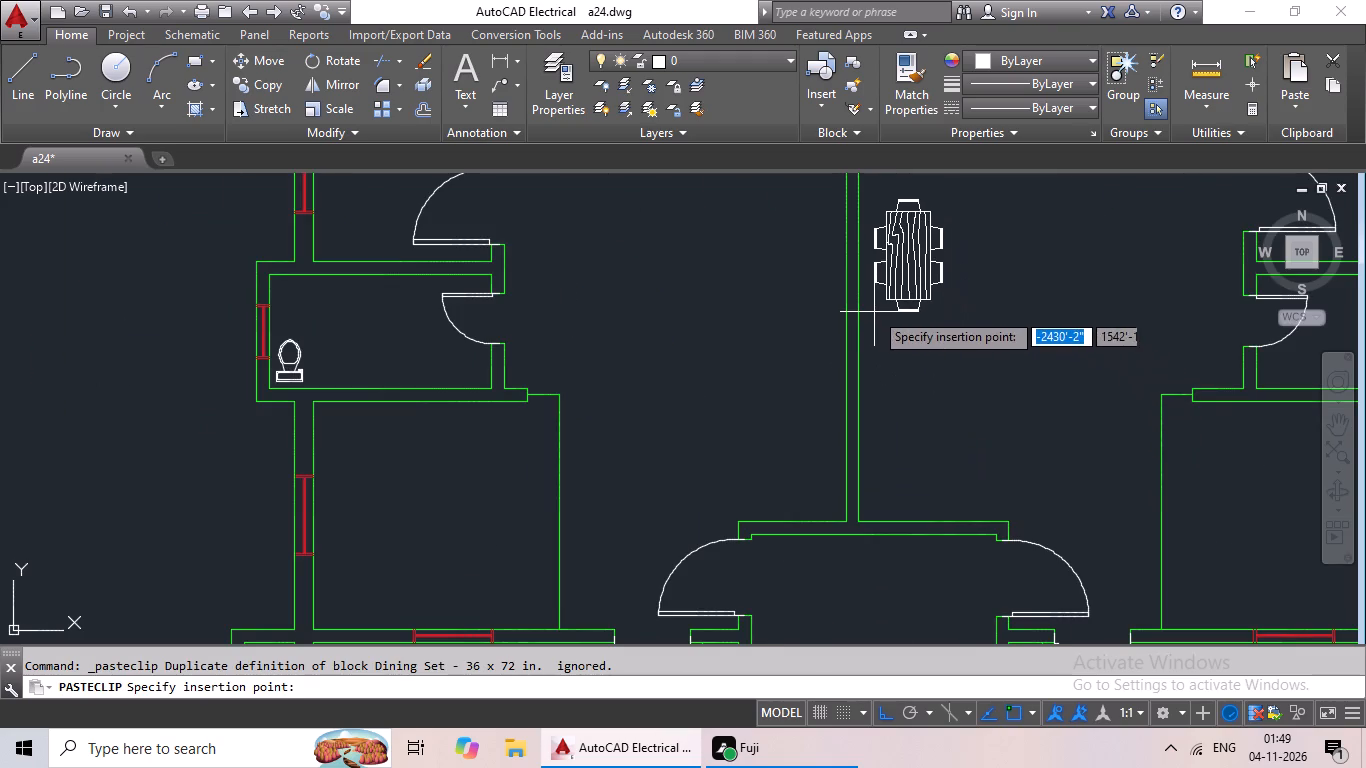
pyautogui.click(874, 311)
pyautogui.hotkey('ctrl', 'v')
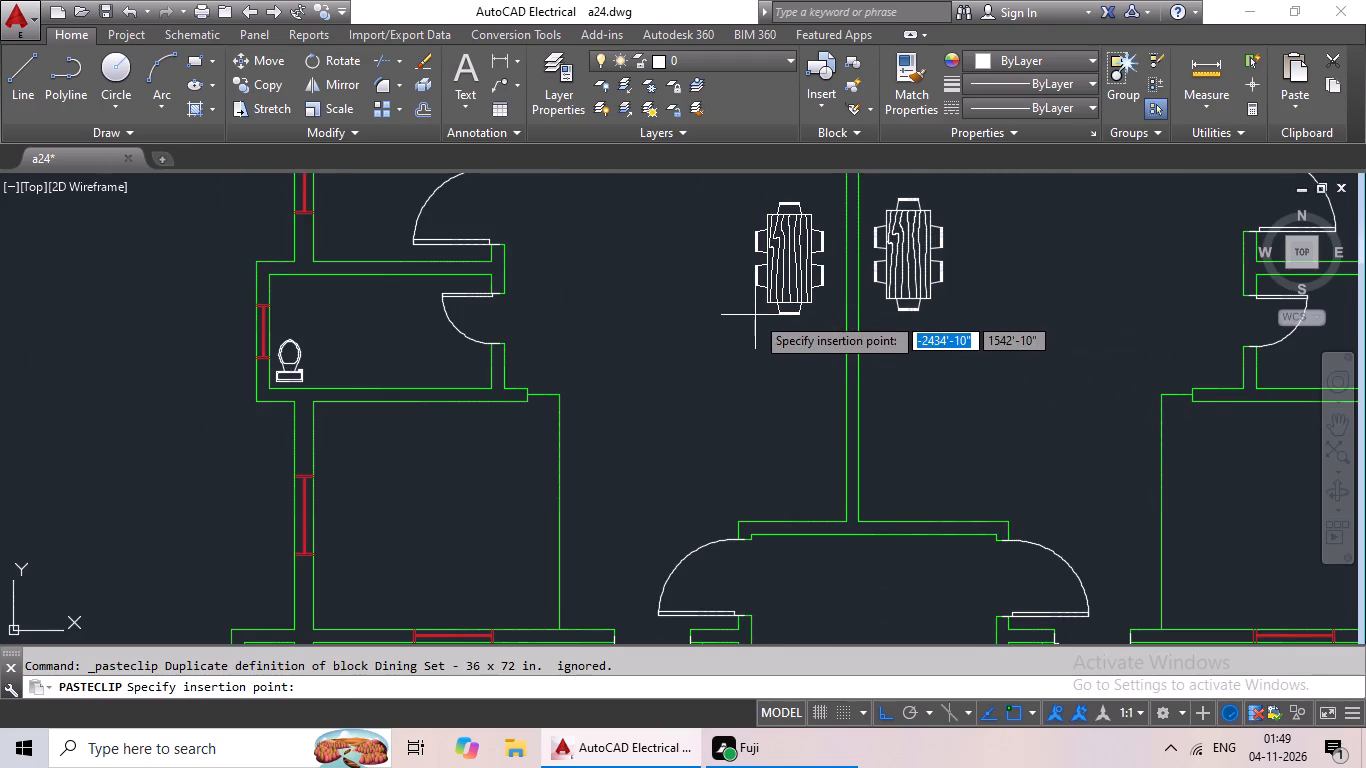
pyautogui.click(755, 315)
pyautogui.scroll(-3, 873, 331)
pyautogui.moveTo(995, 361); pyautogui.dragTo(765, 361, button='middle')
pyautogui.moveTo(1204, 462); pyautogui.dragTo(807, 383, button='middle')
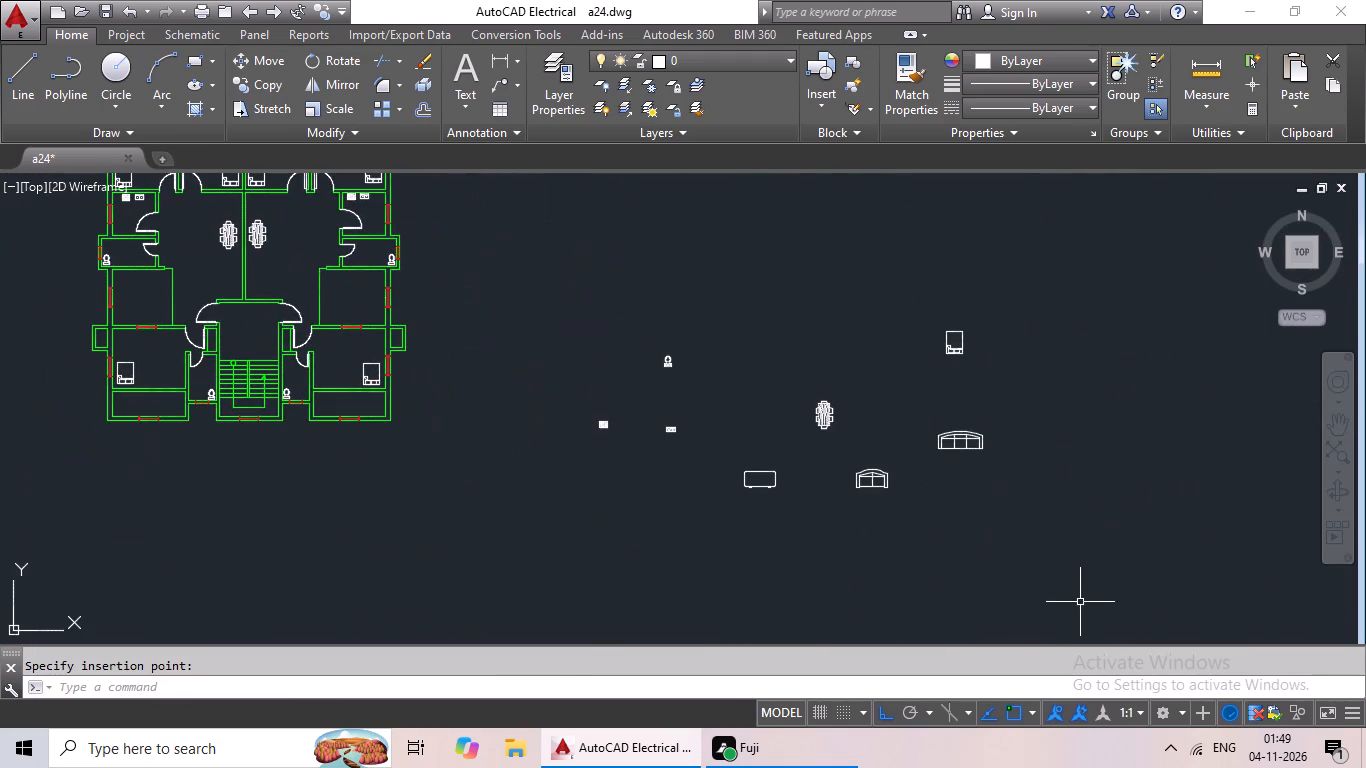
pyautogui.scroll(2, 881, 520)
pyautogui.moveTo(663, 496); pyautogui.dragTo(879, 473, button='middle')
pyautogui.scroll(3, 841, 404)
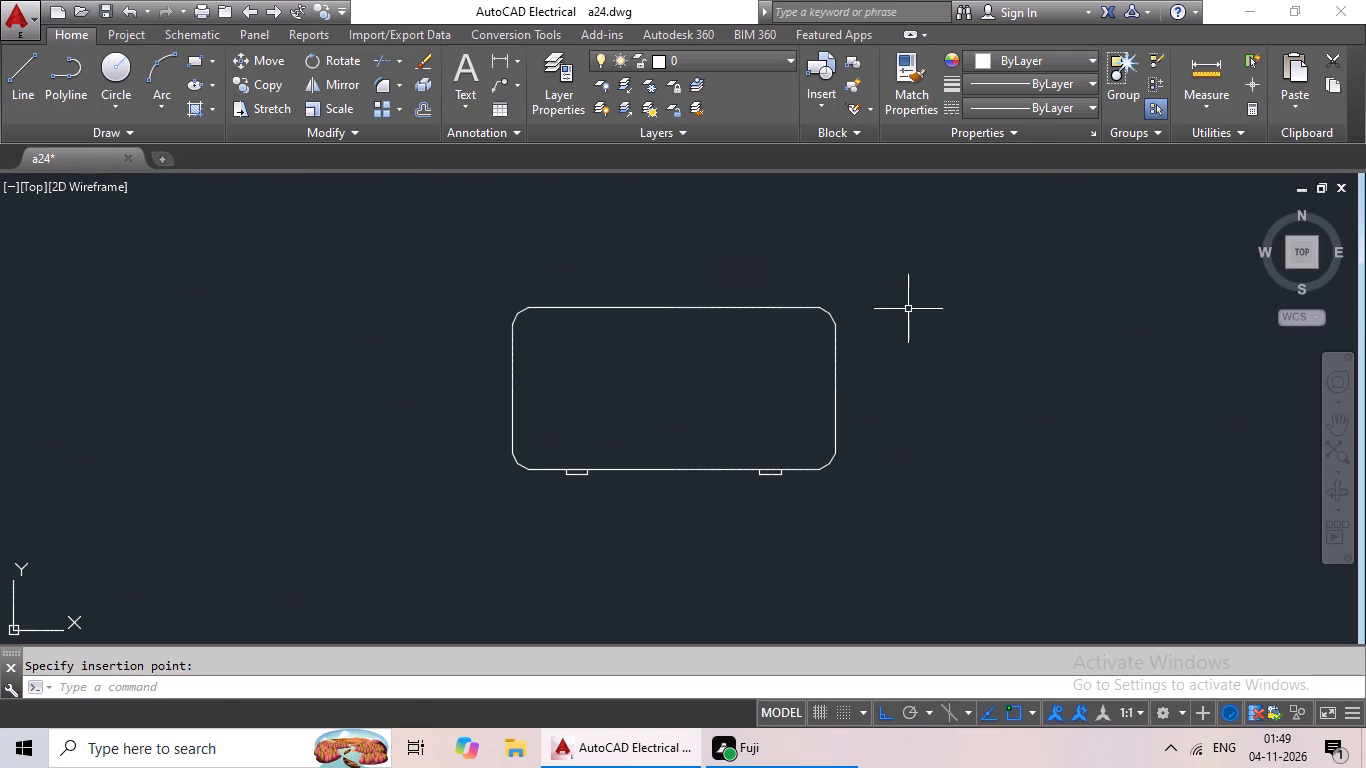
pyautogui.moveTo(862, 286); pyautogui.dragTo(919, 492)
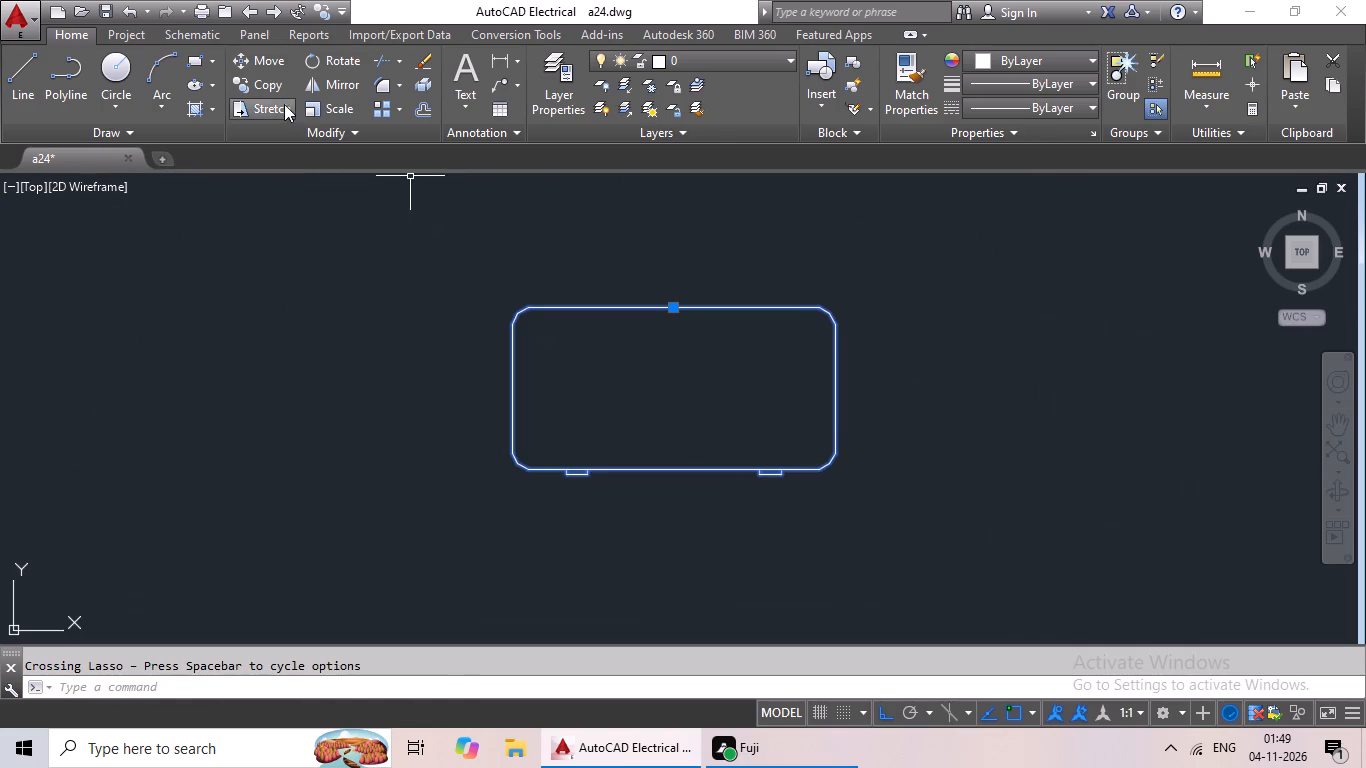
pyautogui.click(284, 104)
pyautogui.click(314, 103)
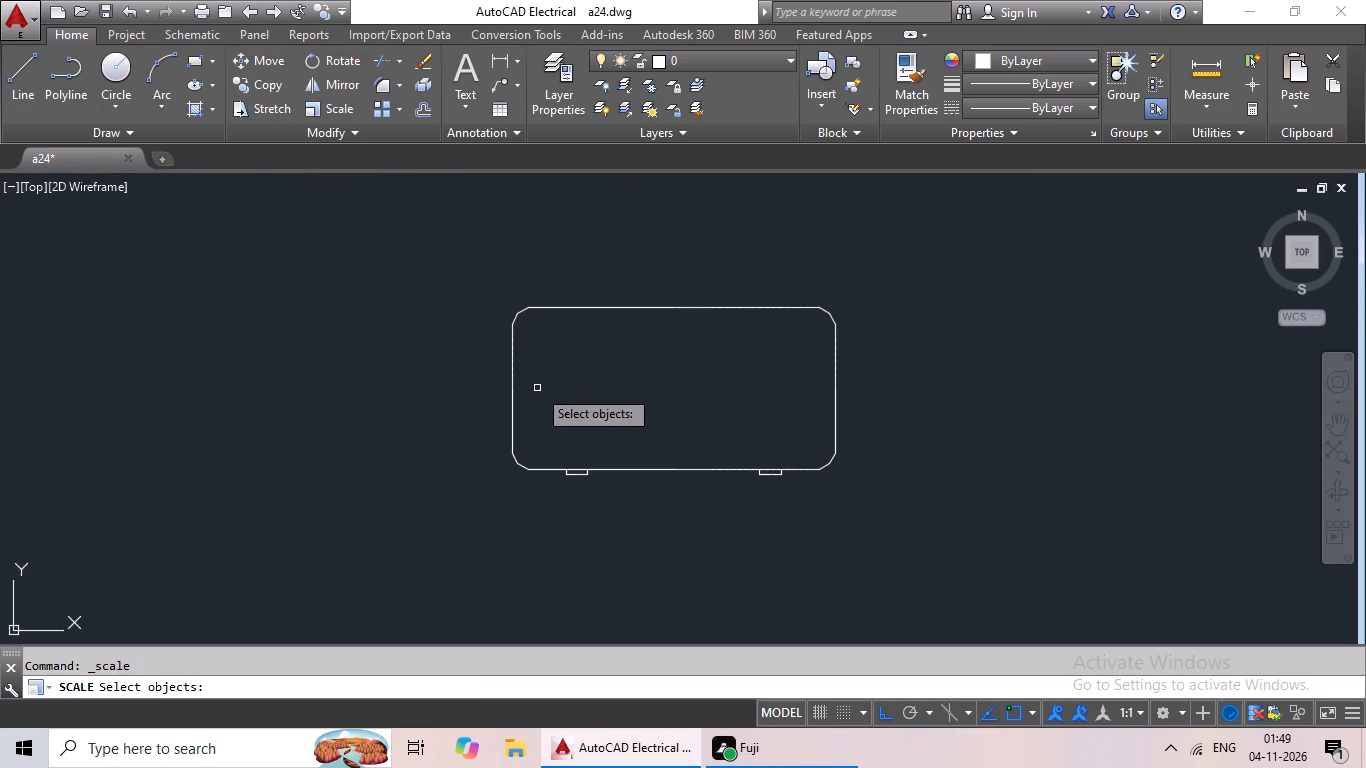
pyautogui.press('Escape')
# Scale the loose desk about its left edge's midpoint by reference, from its full width down to about 2'-3".
pyautogui.moveTo(667, 268); pyautogui.dragTo(1024, 435)
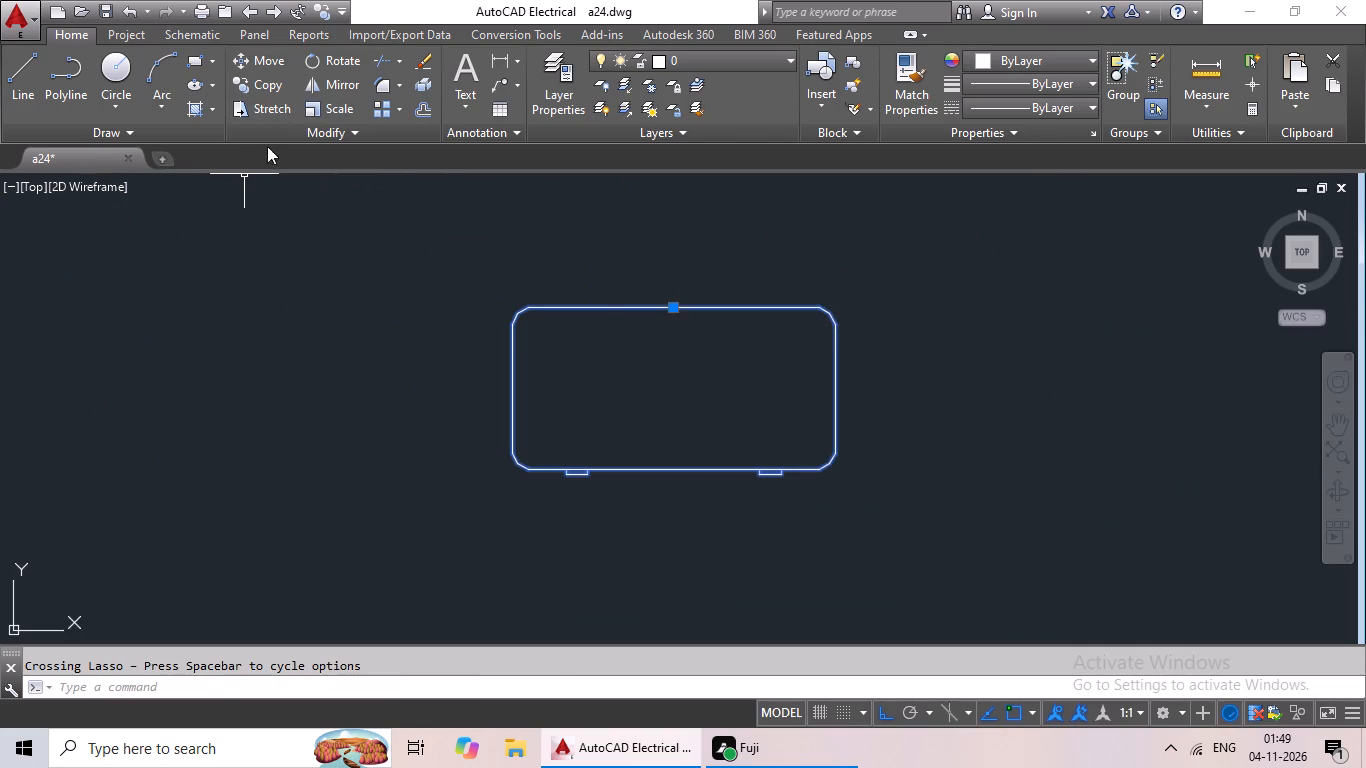
pyautogui.click(318, 99)
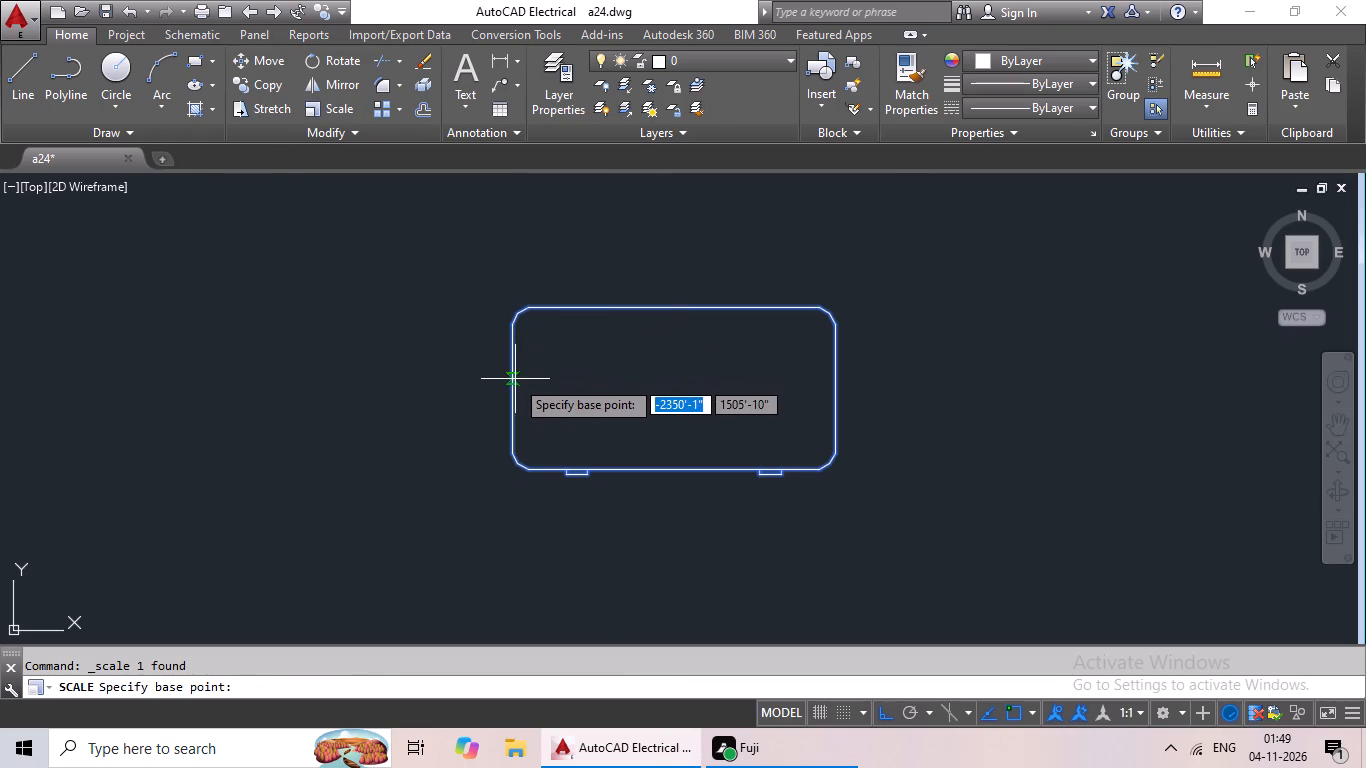
pyautogui.click(511, 393)
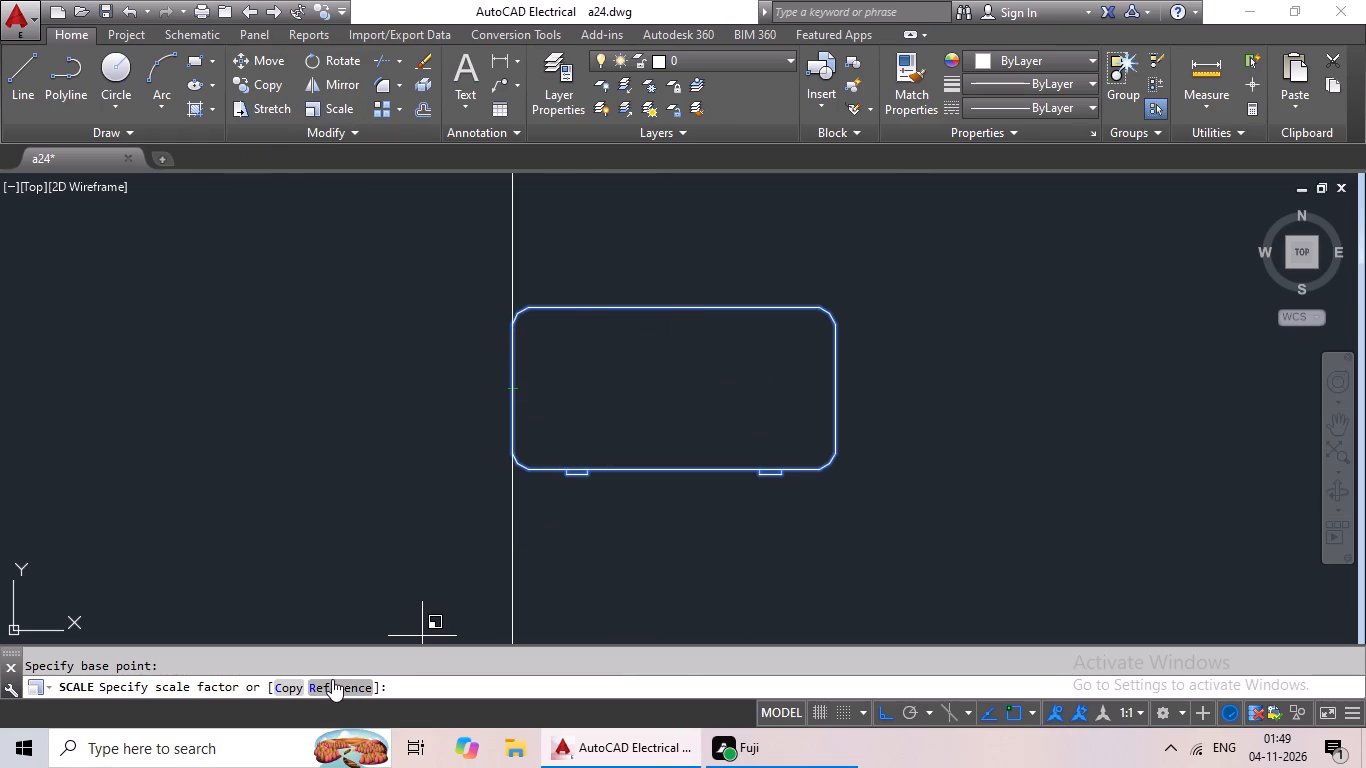
pyautogui.click(337, 686)
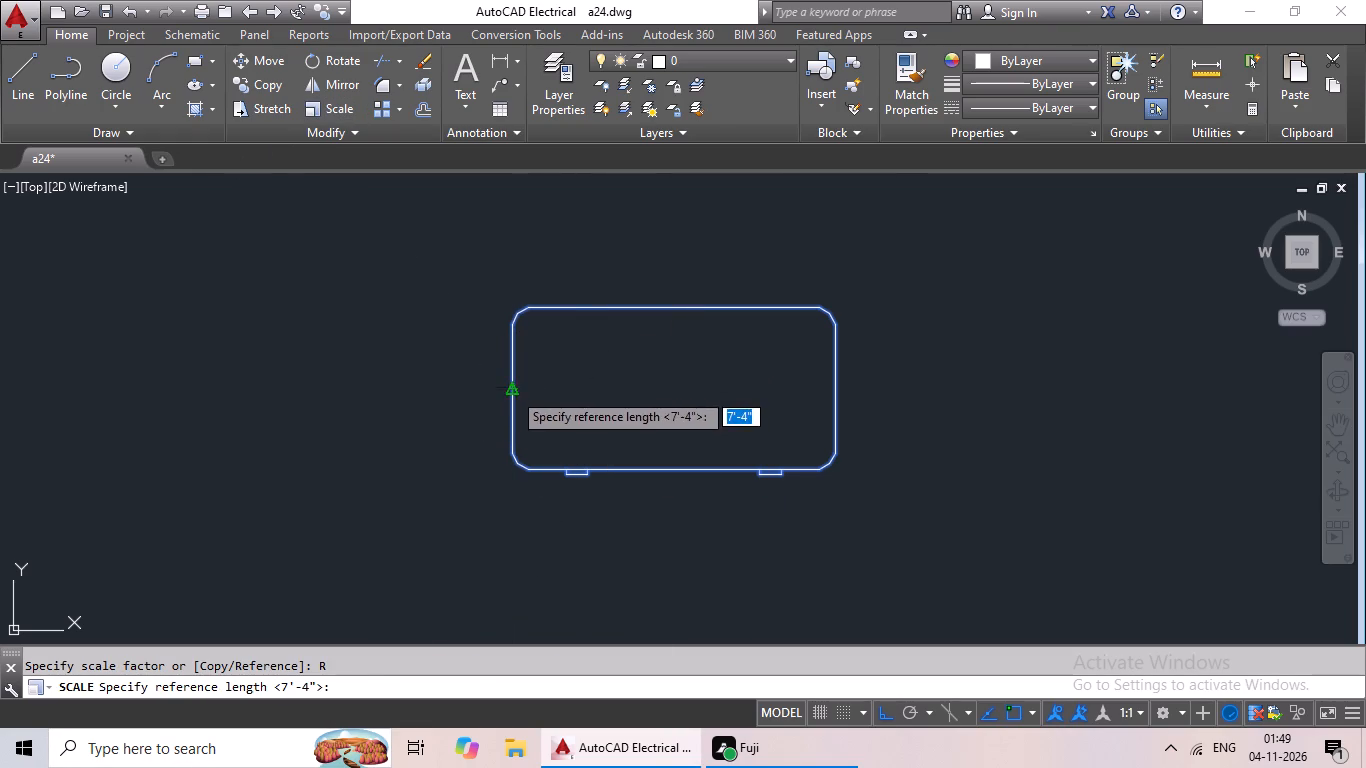
pyautogui.click(512, 391)
pyautogui.moveTo(840, 386); pyautogui.dragTo(790, 395)
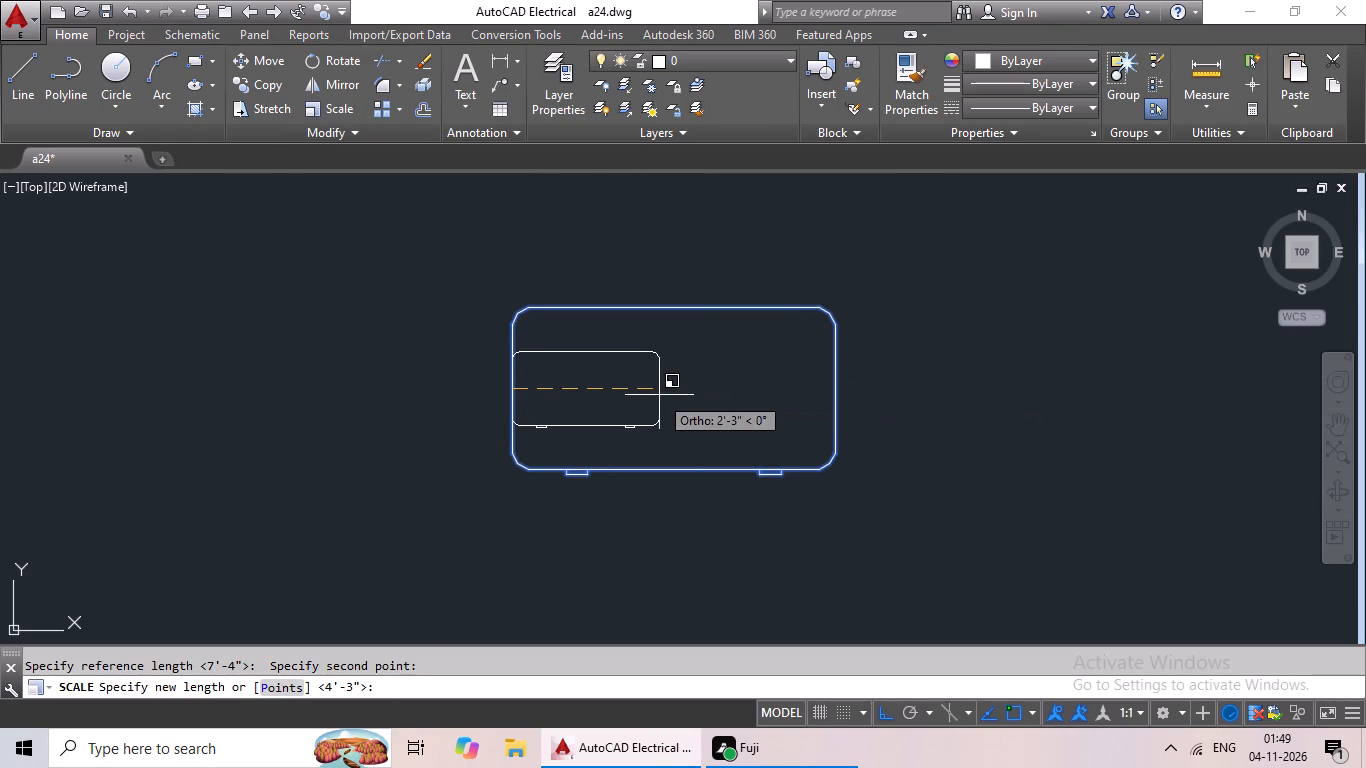
pyautogui.click(659, 395)
# Scale the loose two-seat sofa about its left side by reference, from its full width down to about 2'-7".
pyautogui.scroll(-3, 777, 383)
pyautogui.moveTo(907, 414); pyautogui.dragTo(683, 463, button='middle')
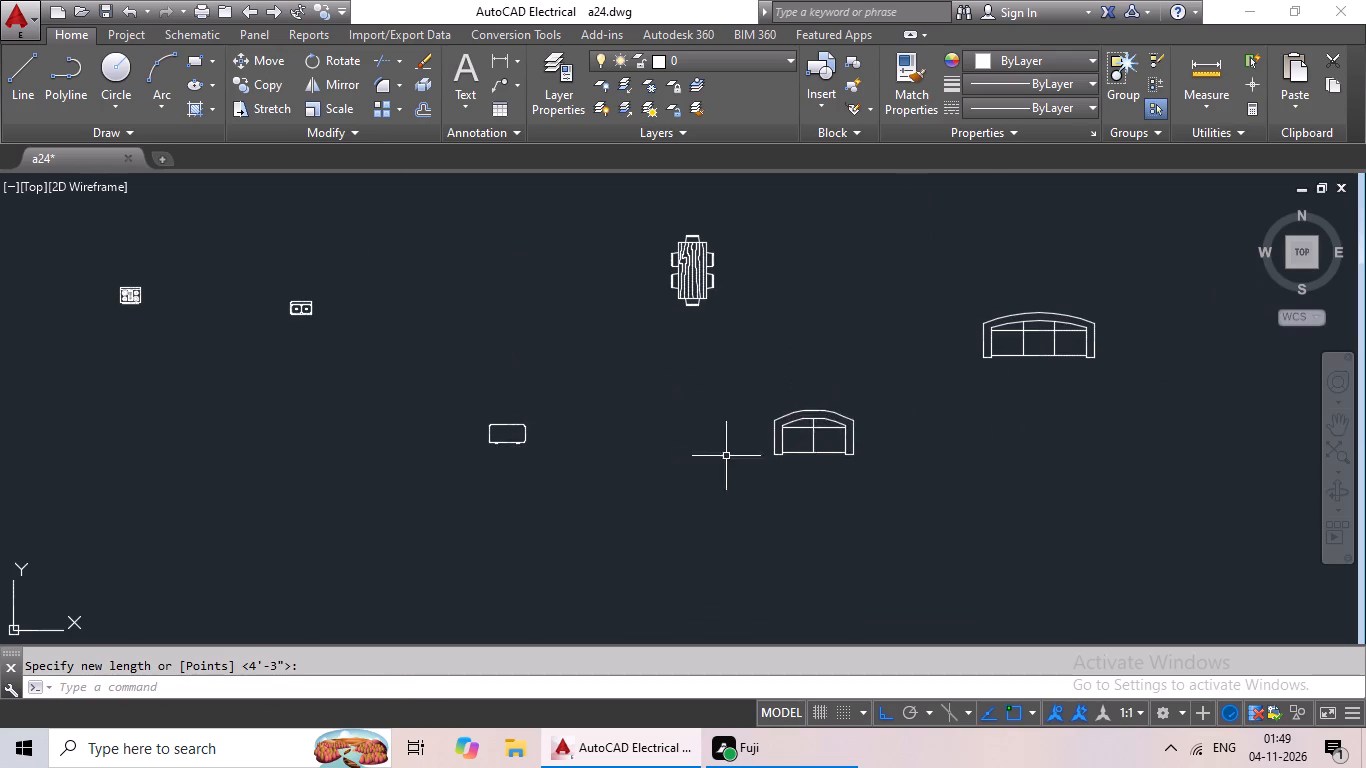
pyautogui.moveTo(846, 388); pyautogui.dragTo(916, 482)
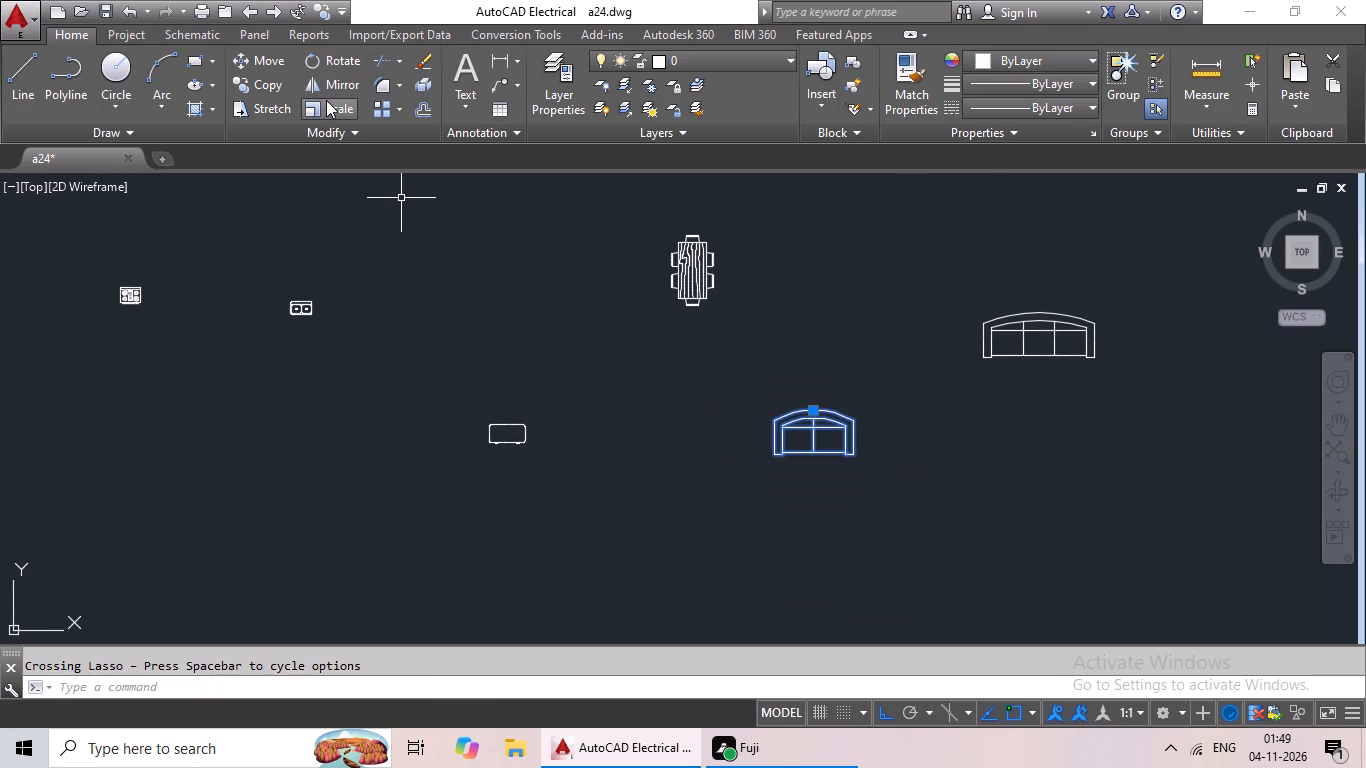
pyautogui.click(326, 100)
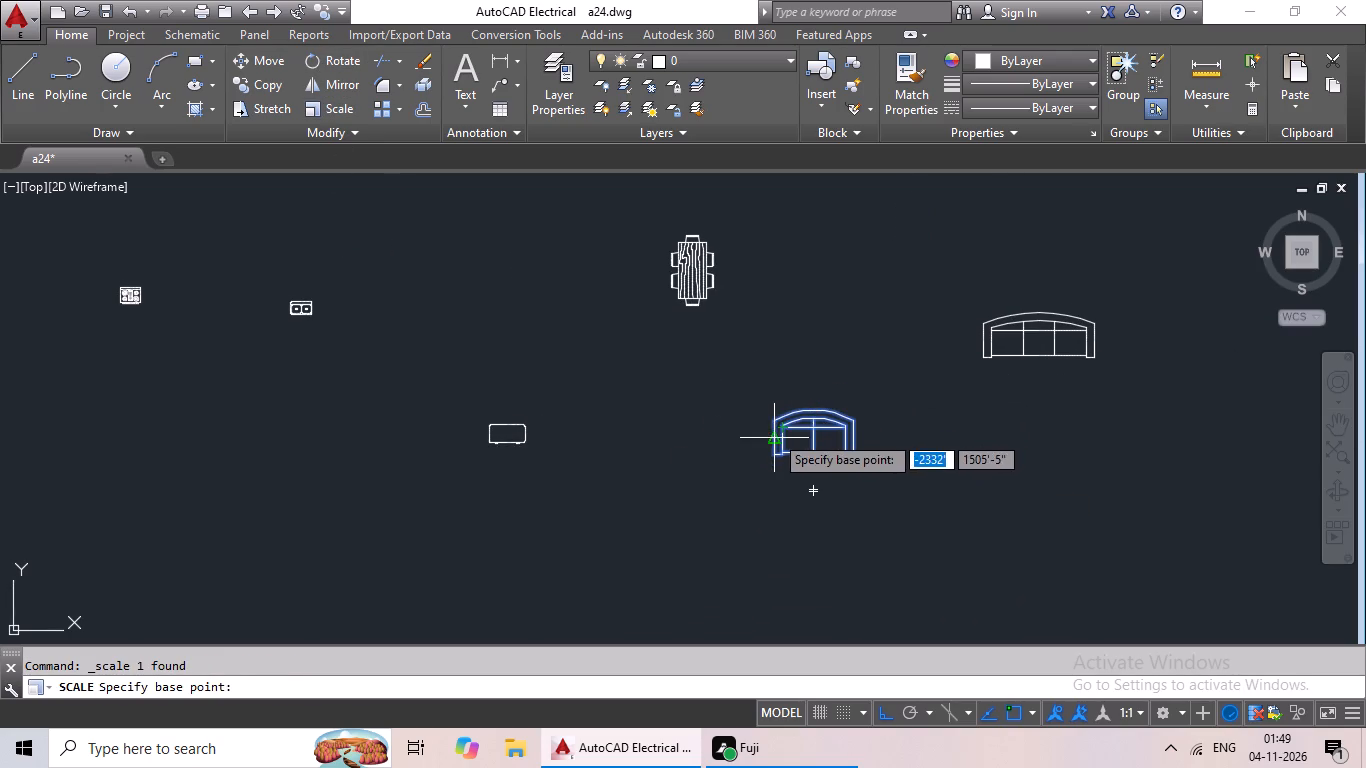
pyautogui.click(776, 432)
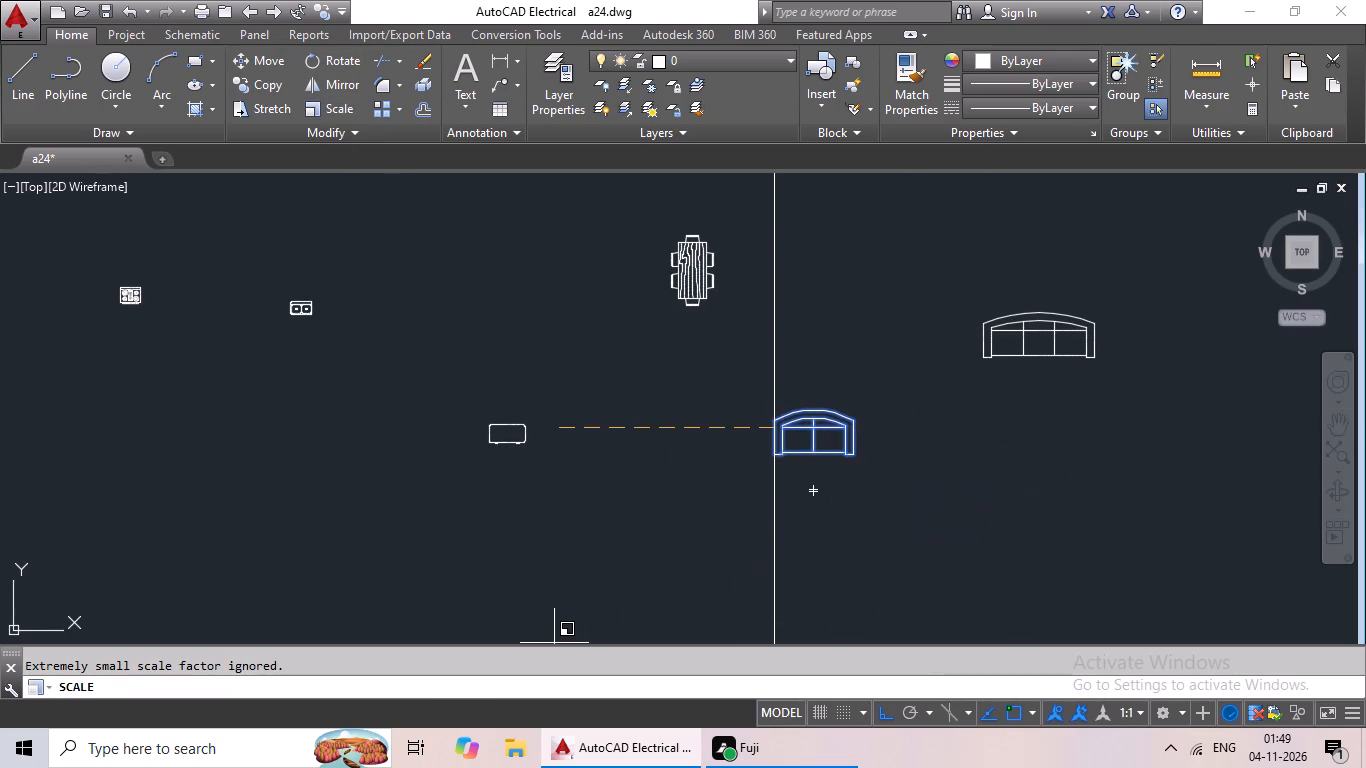
pyautogui.press('r')
pyautogui.press('space')
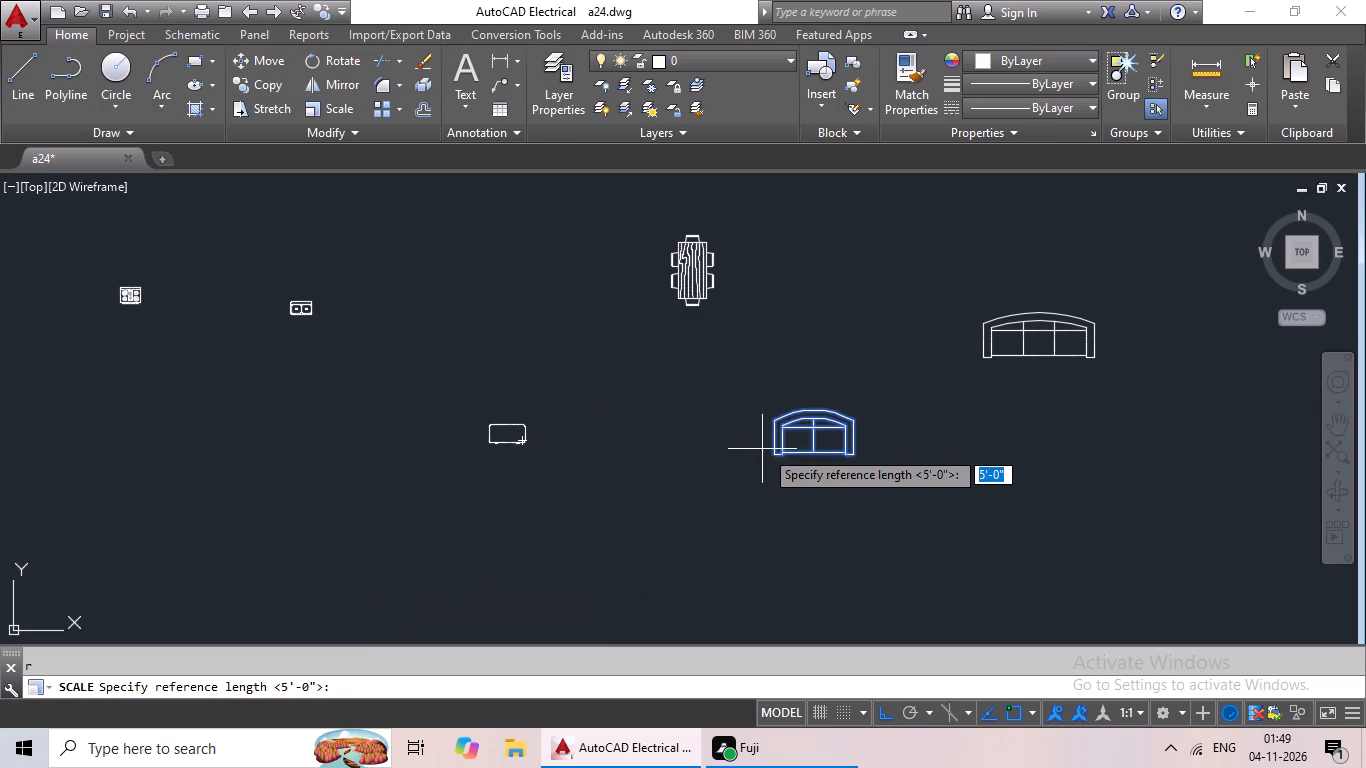
pyautogui.click(773, 438)
pyautogui.click(860, 437)
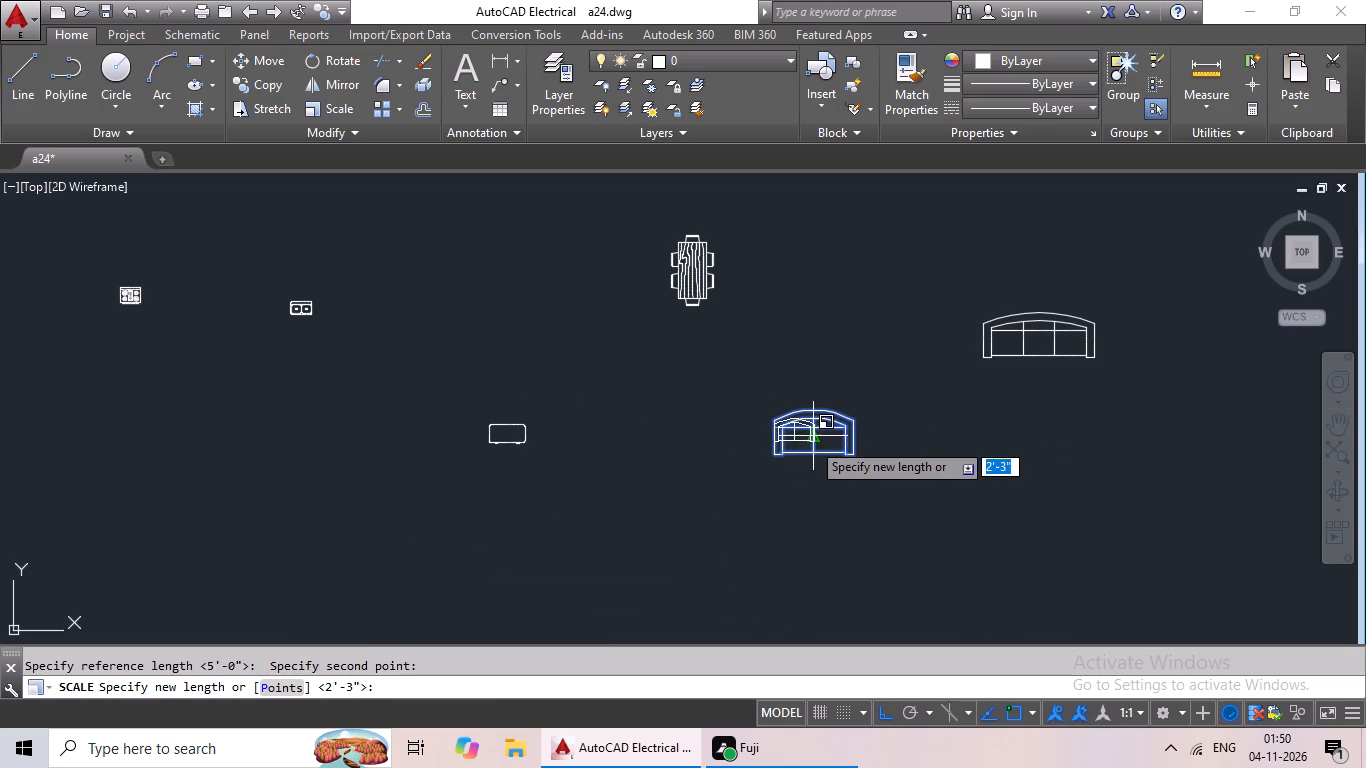
pyautogui.click(809, 443)
# Scale the loose three-seat sofa about its left side by reference, from its full width down to about 3'-10".
pyautogui.scroll(2, 848, 433)
pyautogui.scroll(-2, 848, 433)
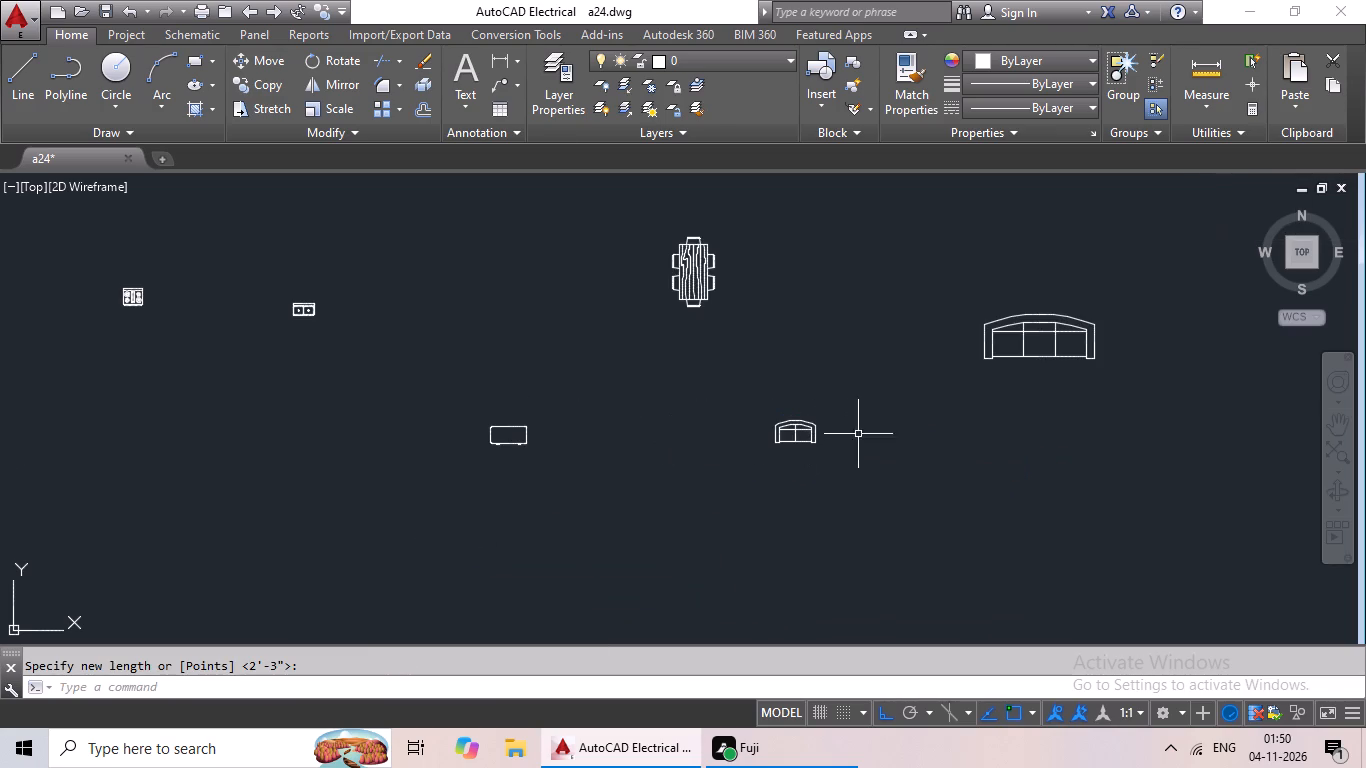
pyautogui.moveTo(908, 442); pyautogui.dragTo(760, 529, button='middle')
pyautogui.moveTo(985, 367); pyautogui.dragTo(1015, 436)
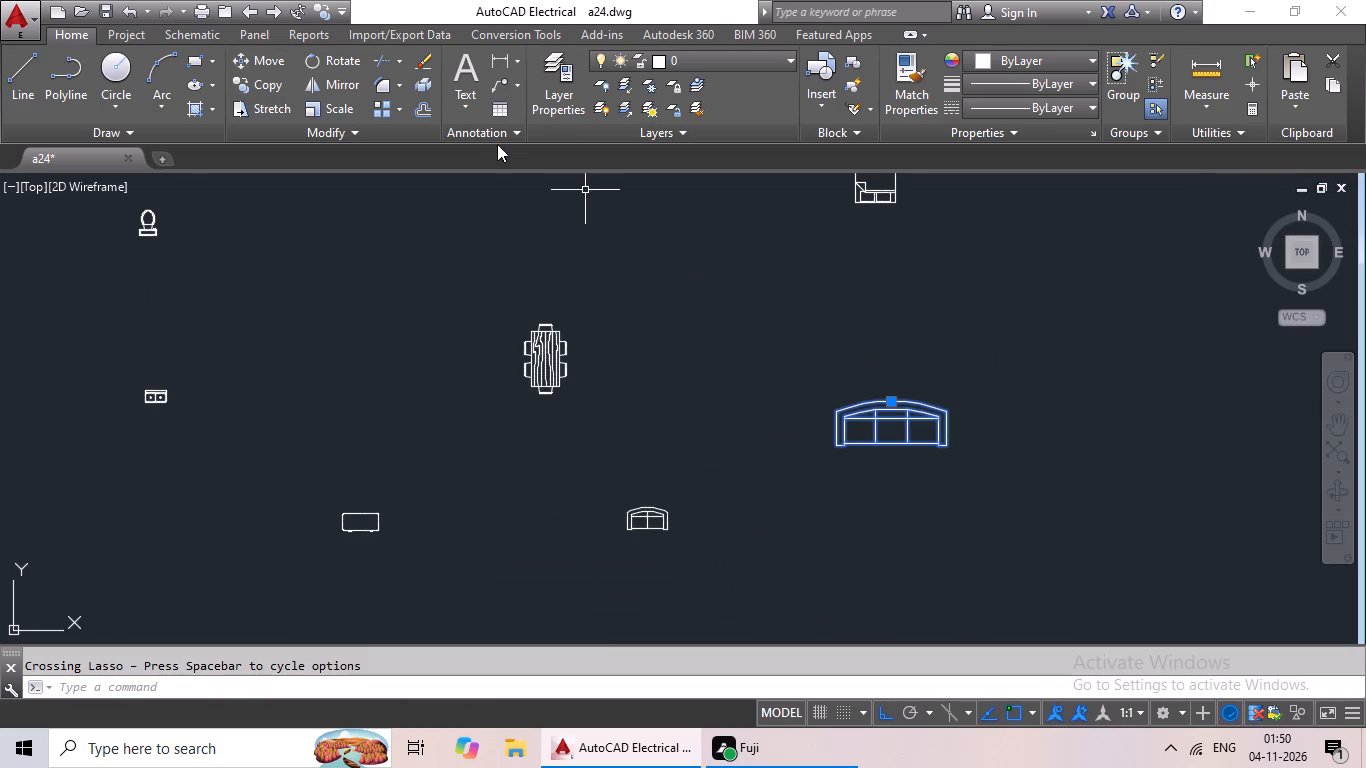
pyautogui.click(346, 105)
pyautogui.scroll(2, 935, 409)
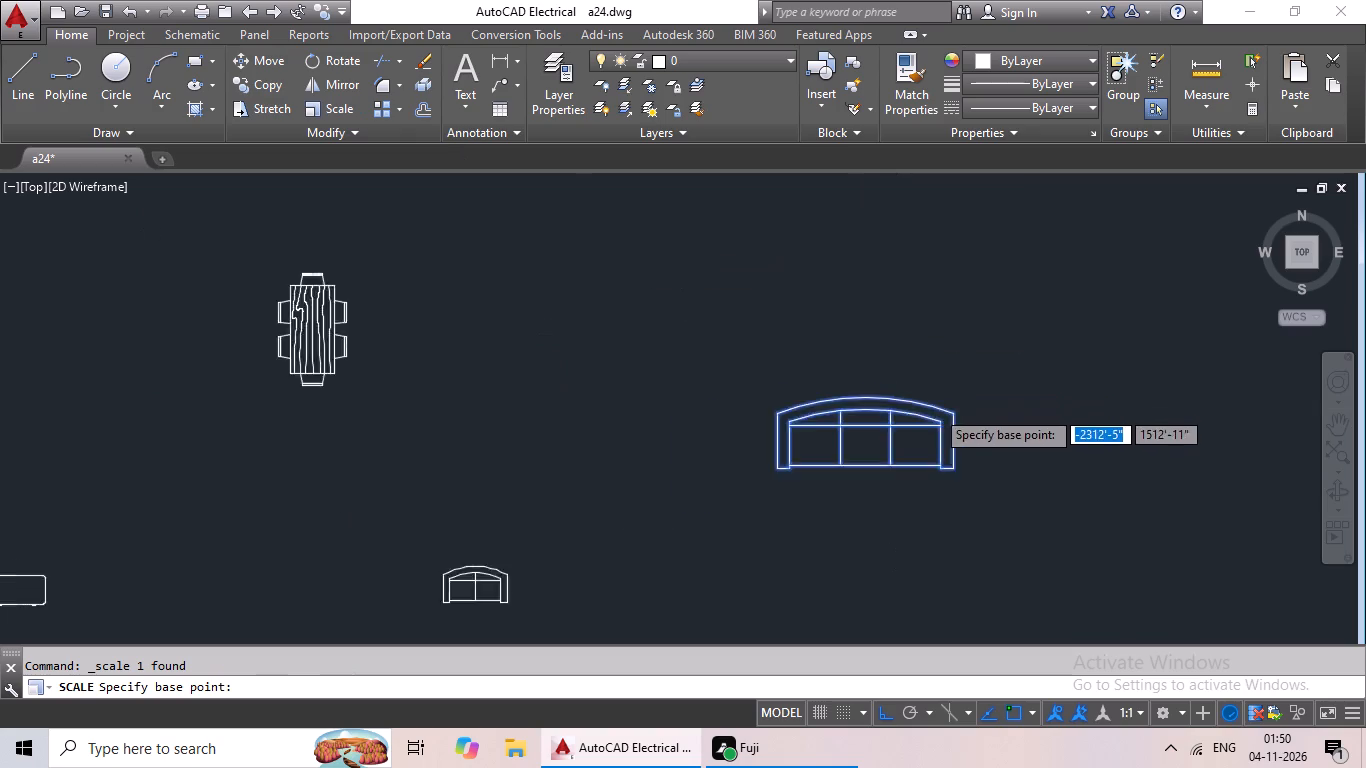
pyautogui.click(682, 449)
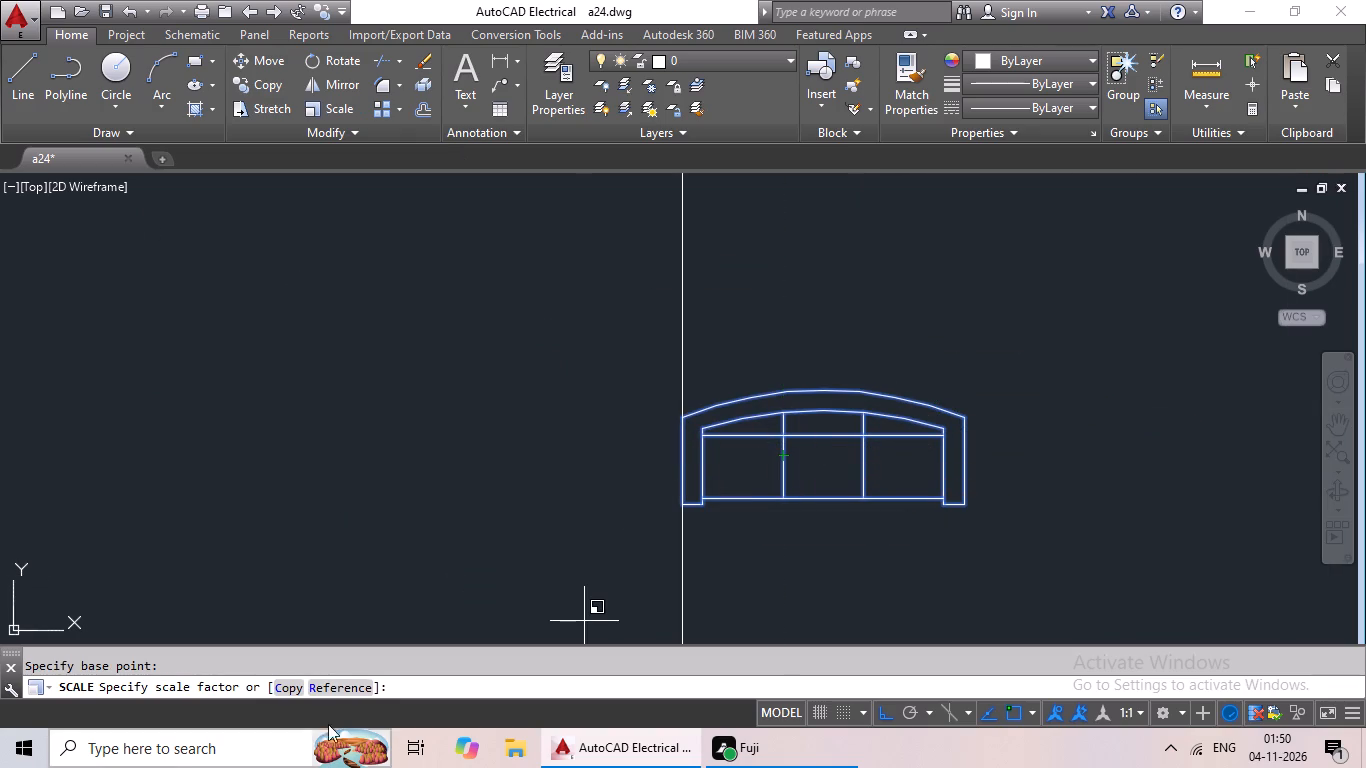
pyautogui.click(340, 691)
pyautogui.click(681, 466)
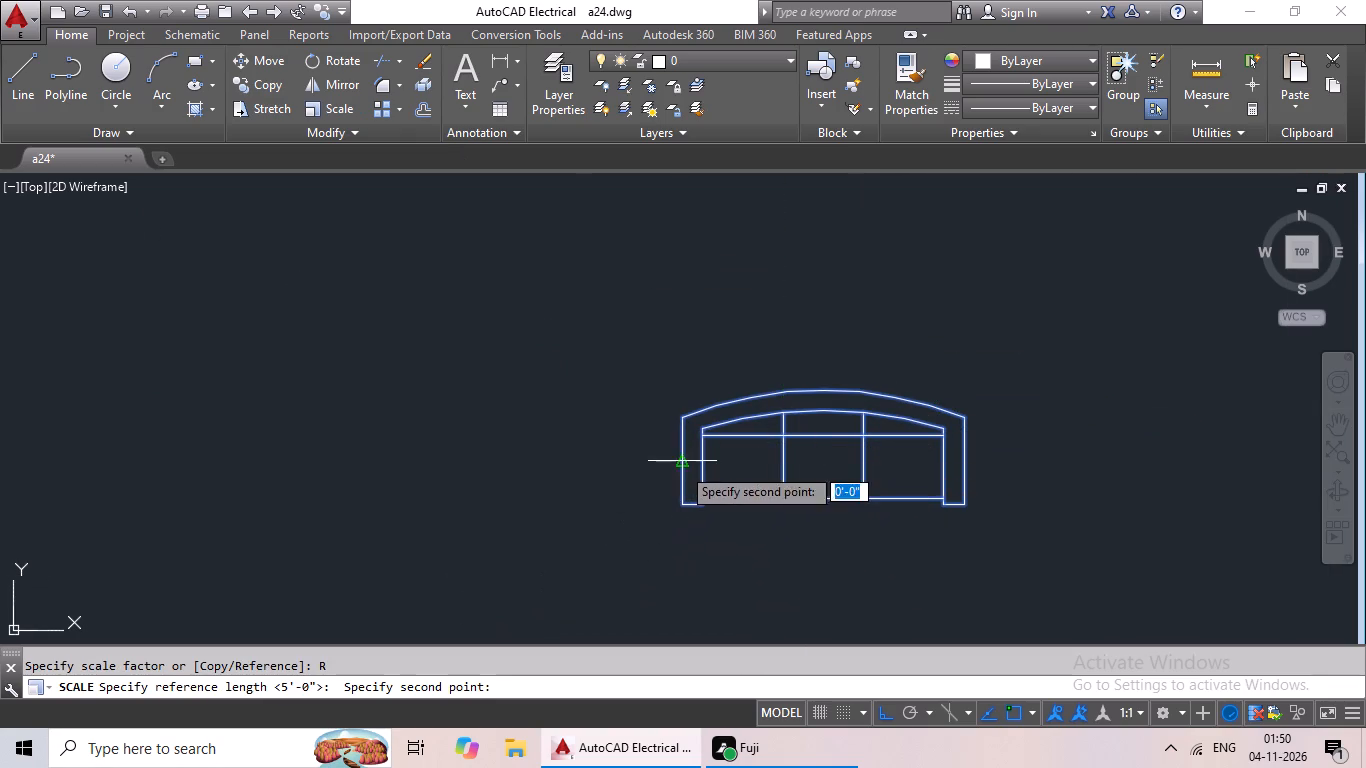
pyautogui.click(966, 463)
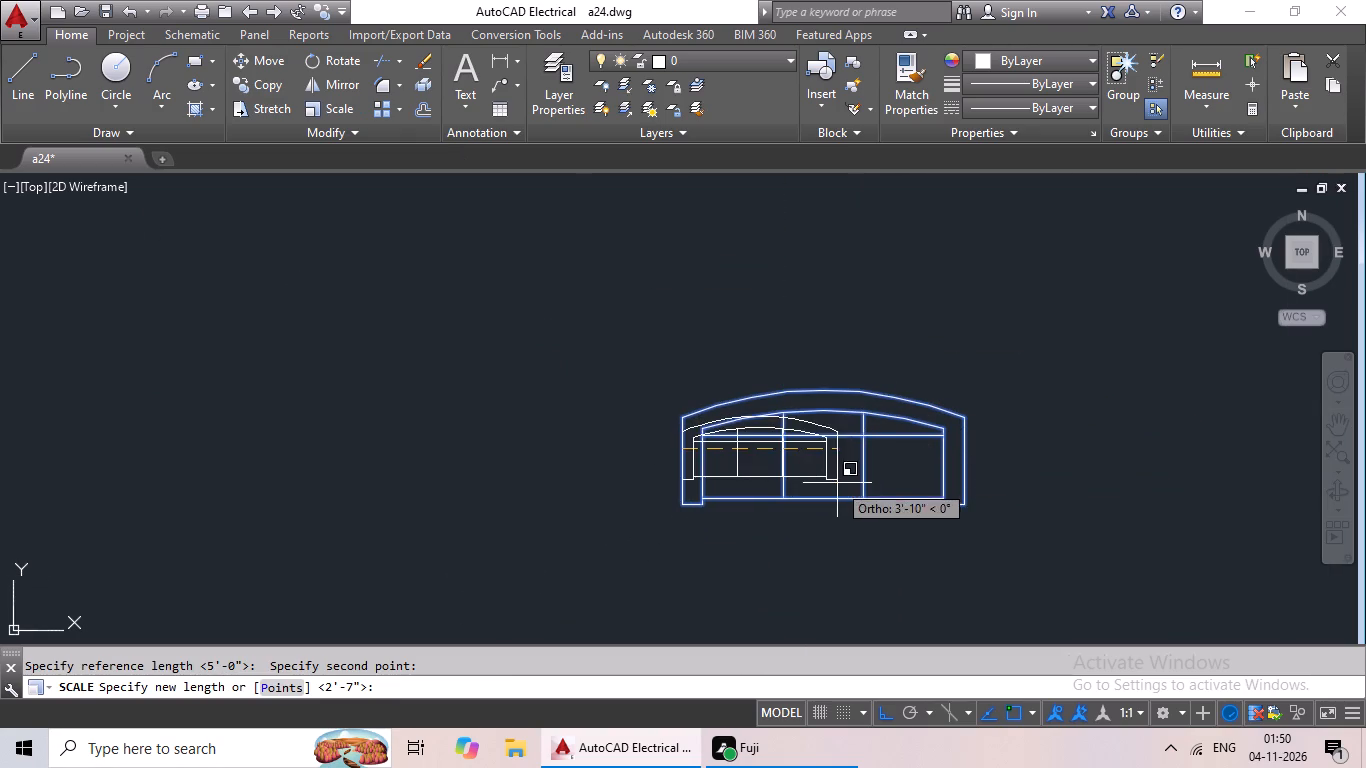
pyautogui.click(837, 483)
# Copy the scaled desk into the upper part of the open room below the right-hand toilet room.
pyautogui.scroll(-5, 860, 471)
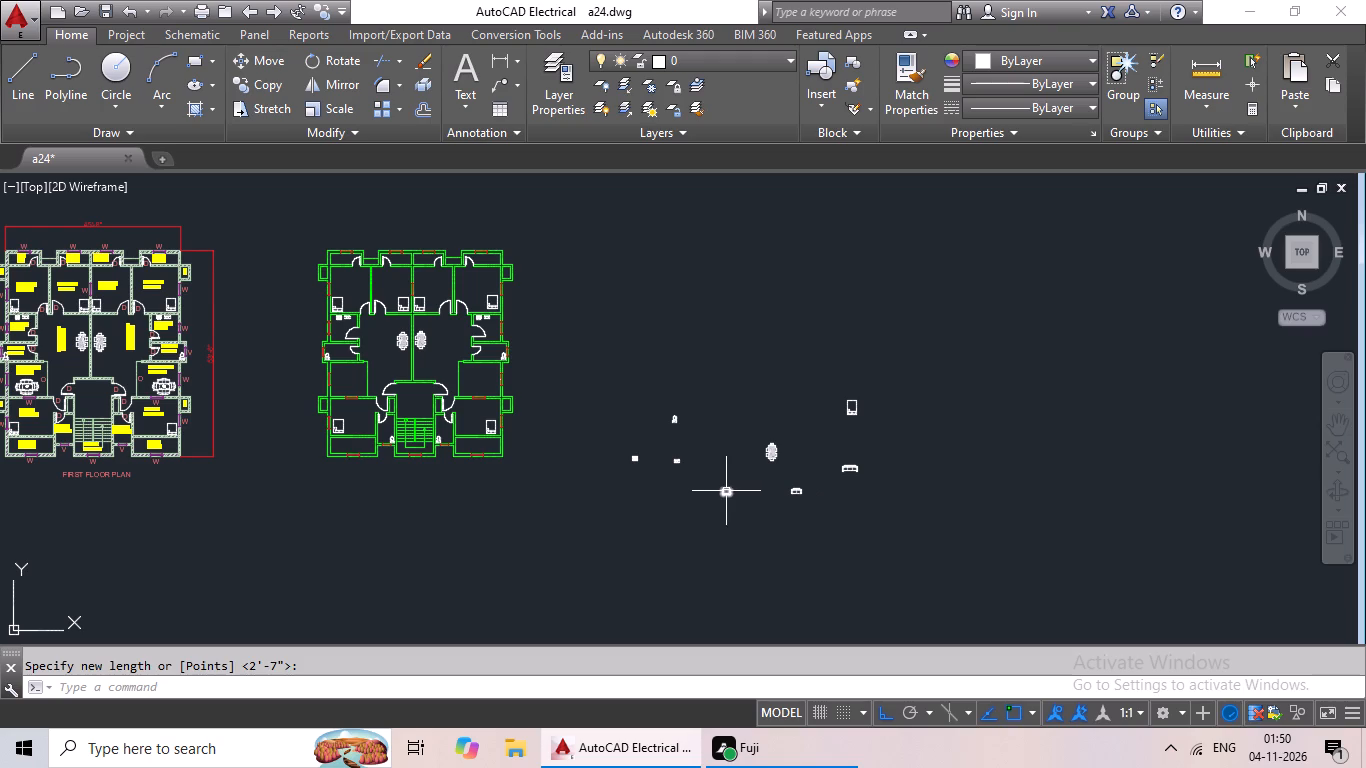
pyautogui.click(724, 491)
pyautogui.hotkey('ctrl', 'c')
pyautogui.hotkey('ctrl', 'v')
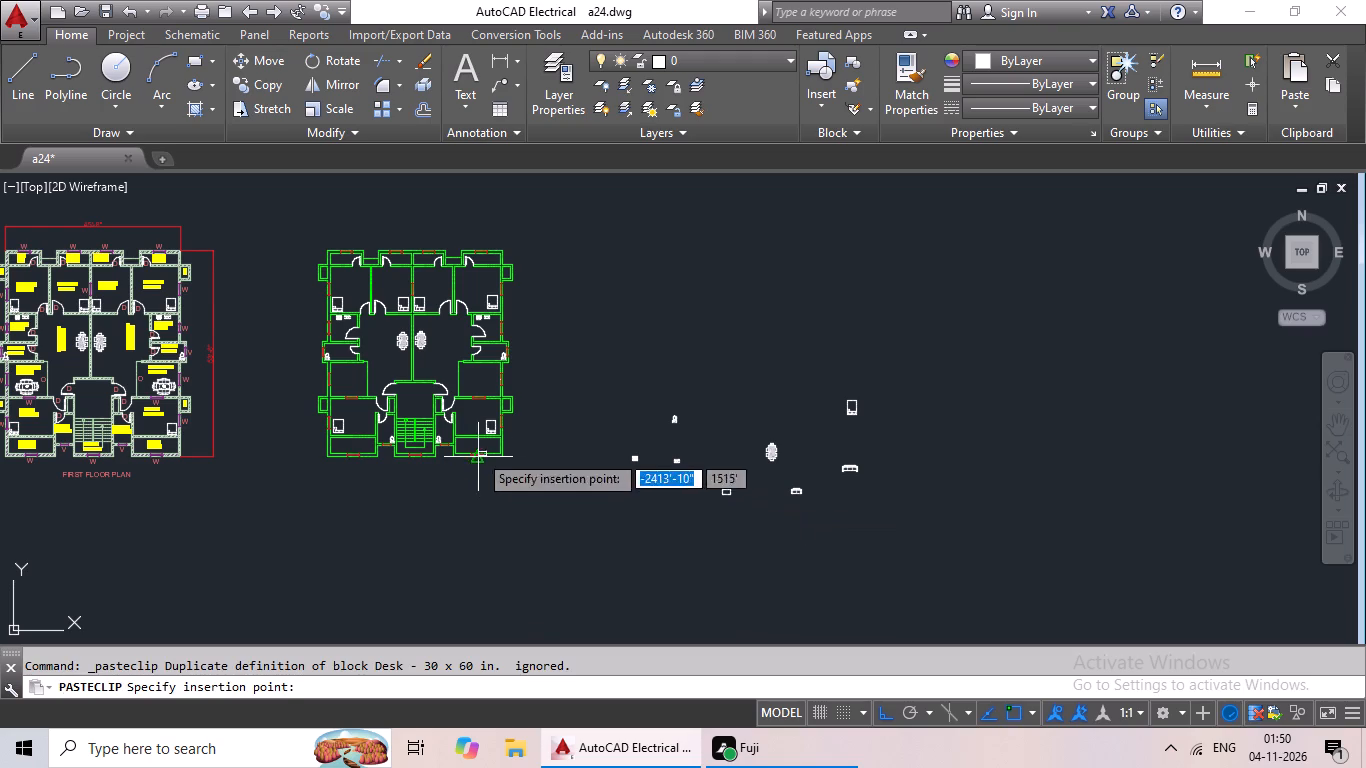
pyautogui.scroll(3, 500, 377)
pyautogui.scroll(3, 392, 352)
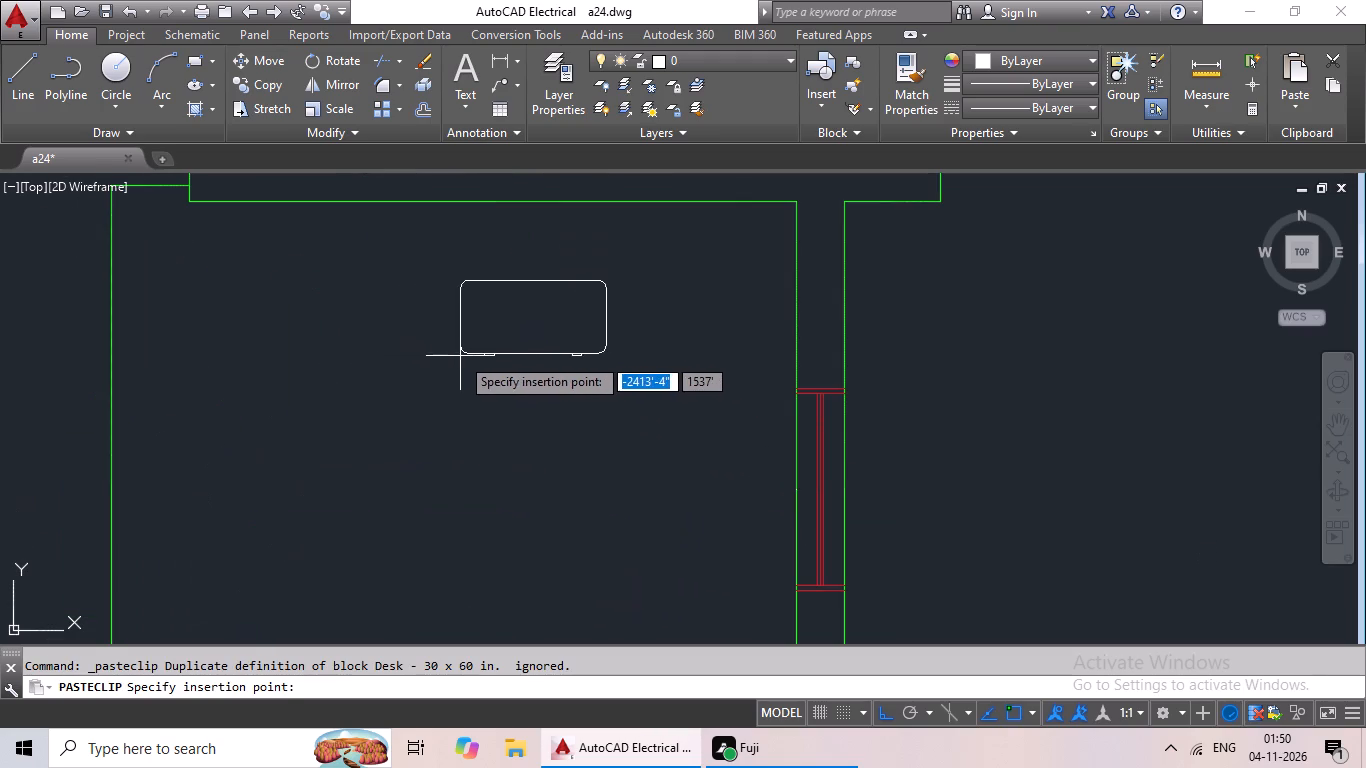
pyautogui.click(523, 365)
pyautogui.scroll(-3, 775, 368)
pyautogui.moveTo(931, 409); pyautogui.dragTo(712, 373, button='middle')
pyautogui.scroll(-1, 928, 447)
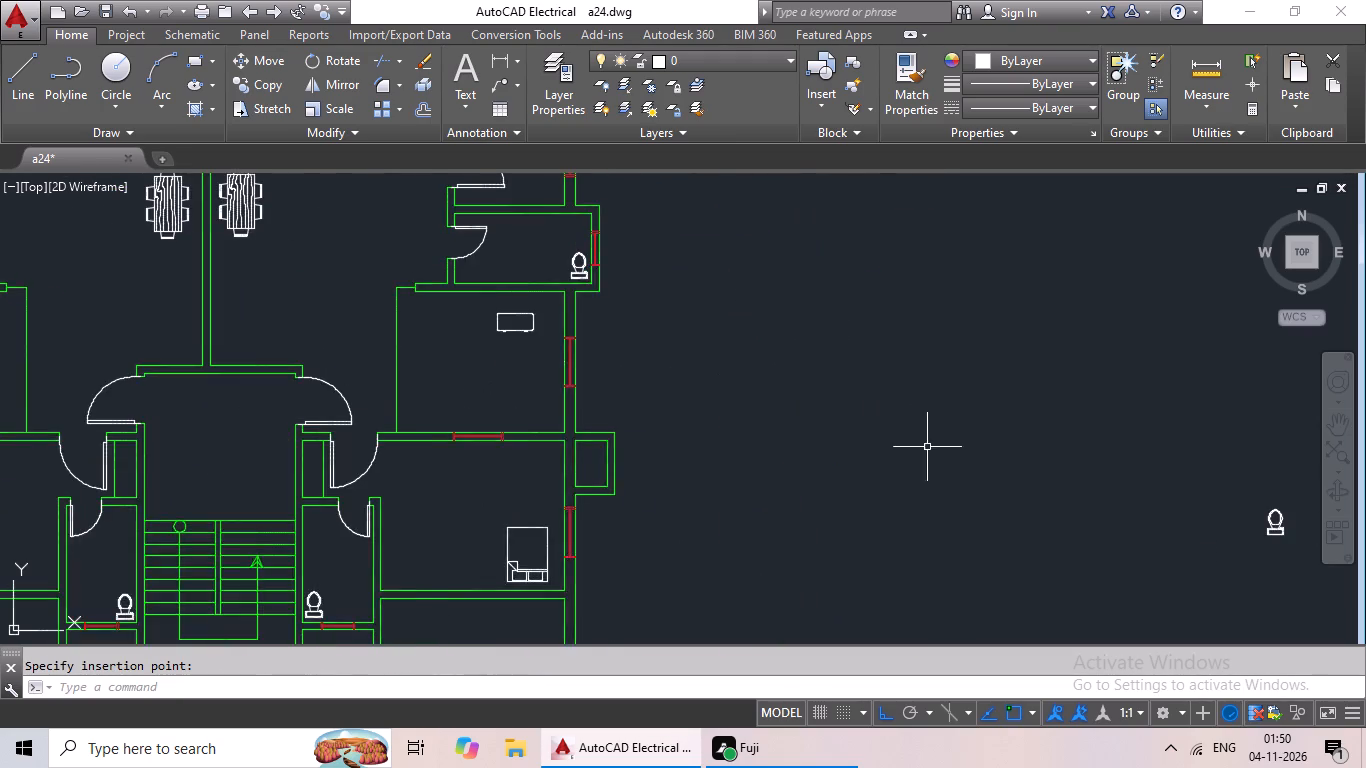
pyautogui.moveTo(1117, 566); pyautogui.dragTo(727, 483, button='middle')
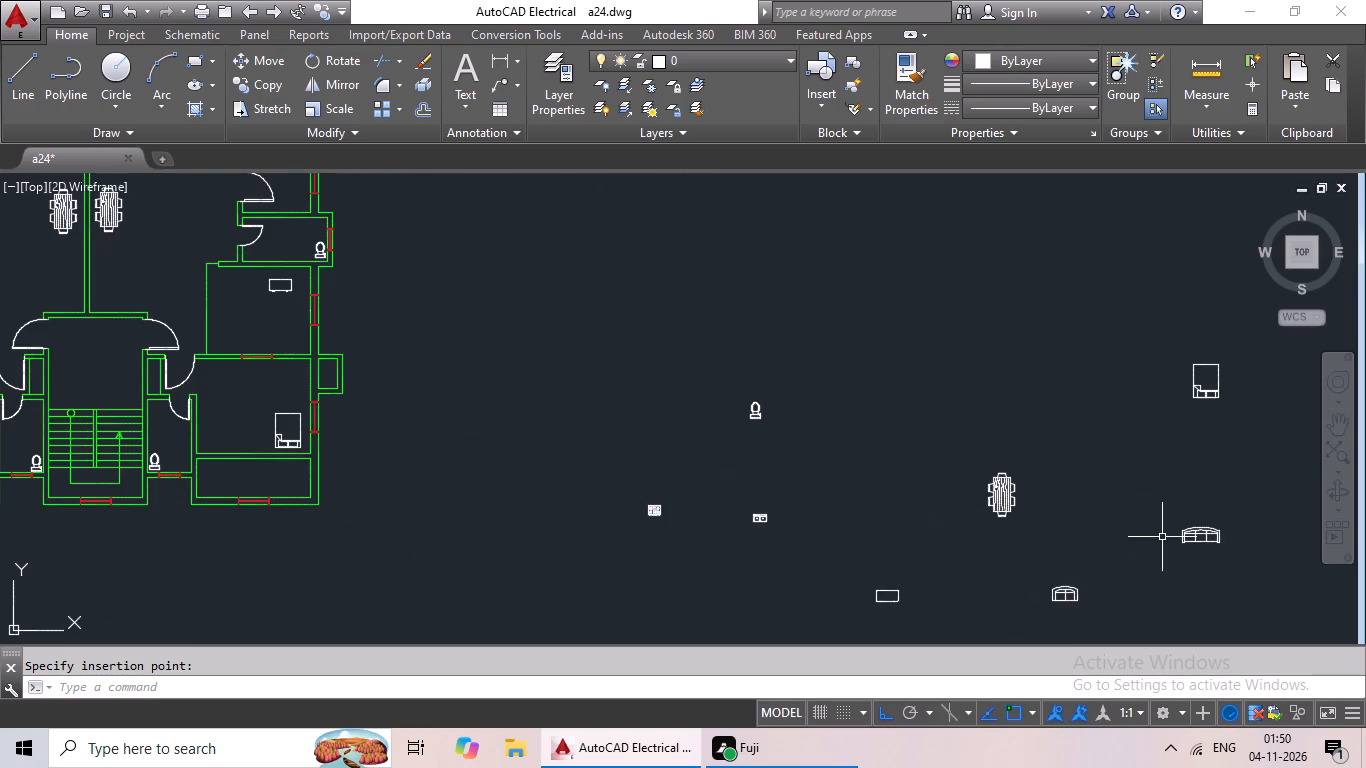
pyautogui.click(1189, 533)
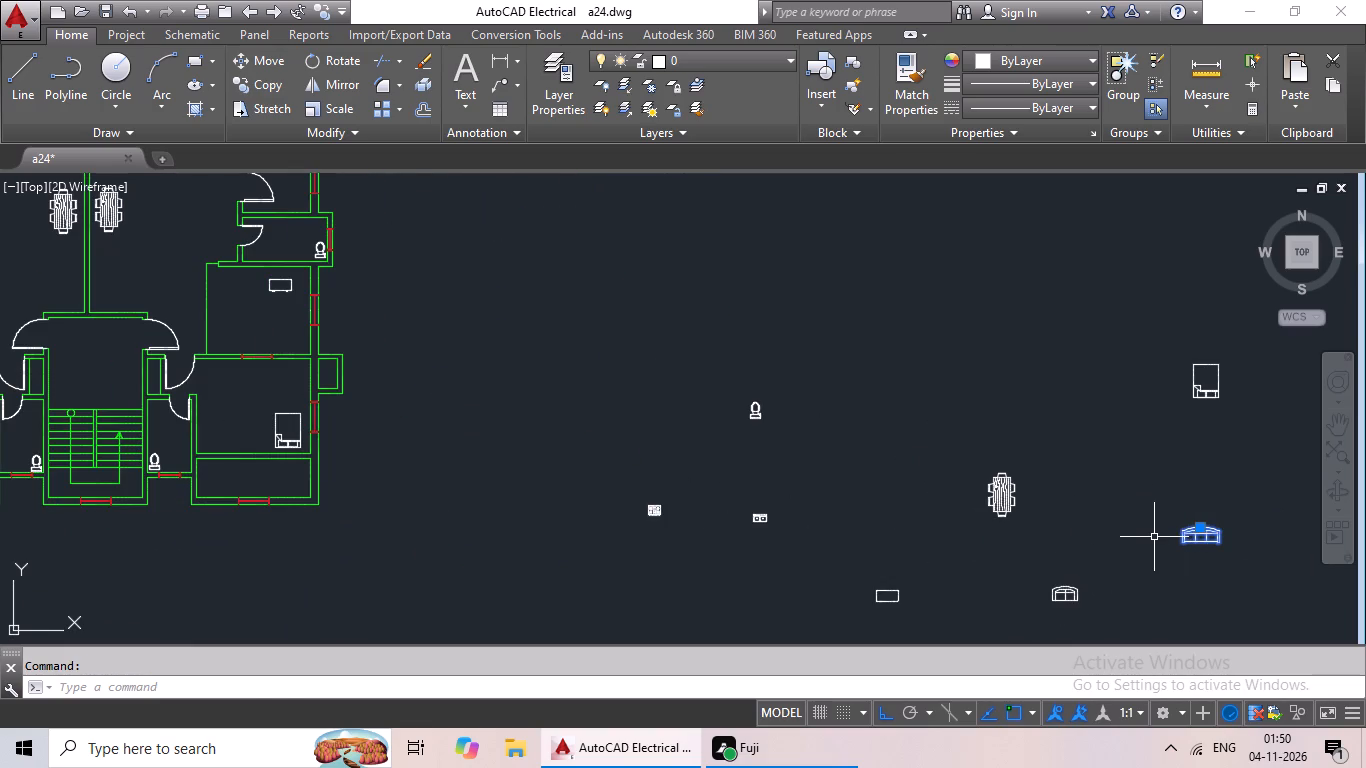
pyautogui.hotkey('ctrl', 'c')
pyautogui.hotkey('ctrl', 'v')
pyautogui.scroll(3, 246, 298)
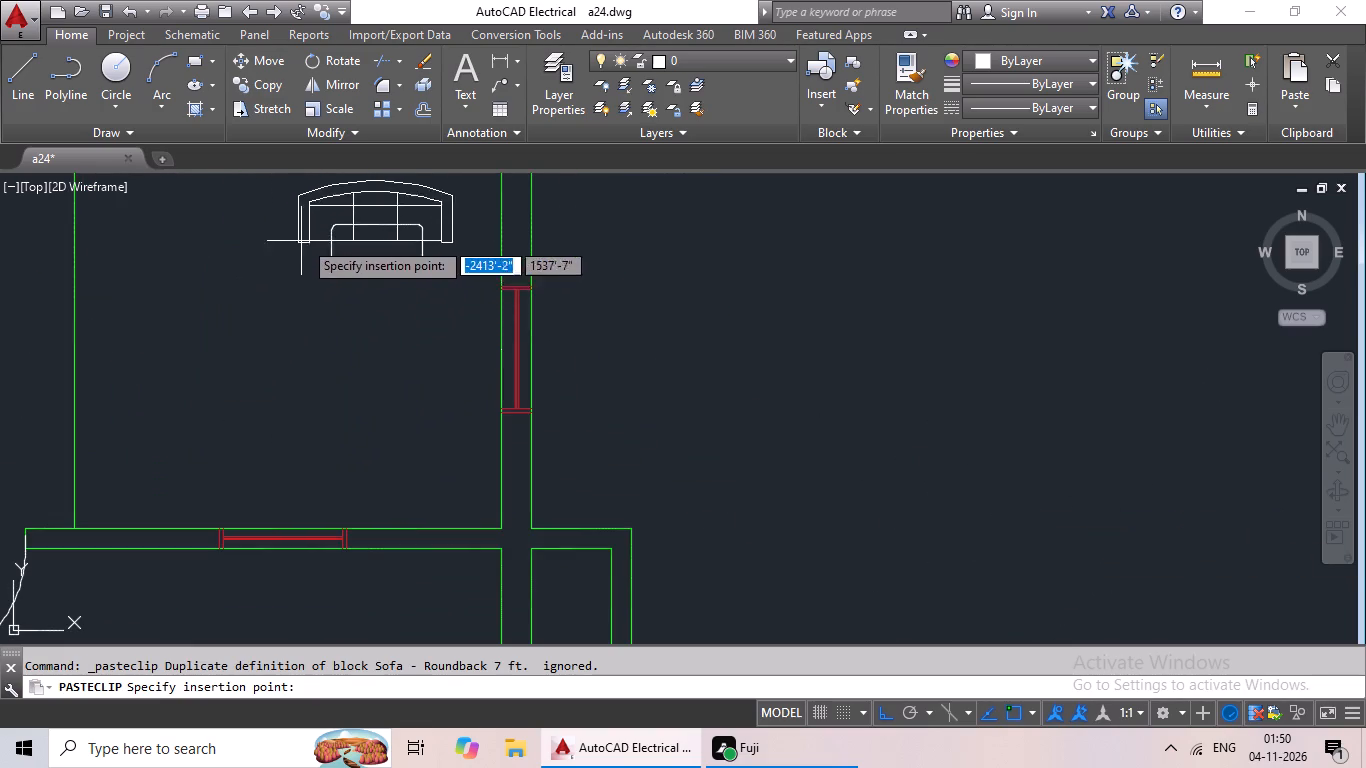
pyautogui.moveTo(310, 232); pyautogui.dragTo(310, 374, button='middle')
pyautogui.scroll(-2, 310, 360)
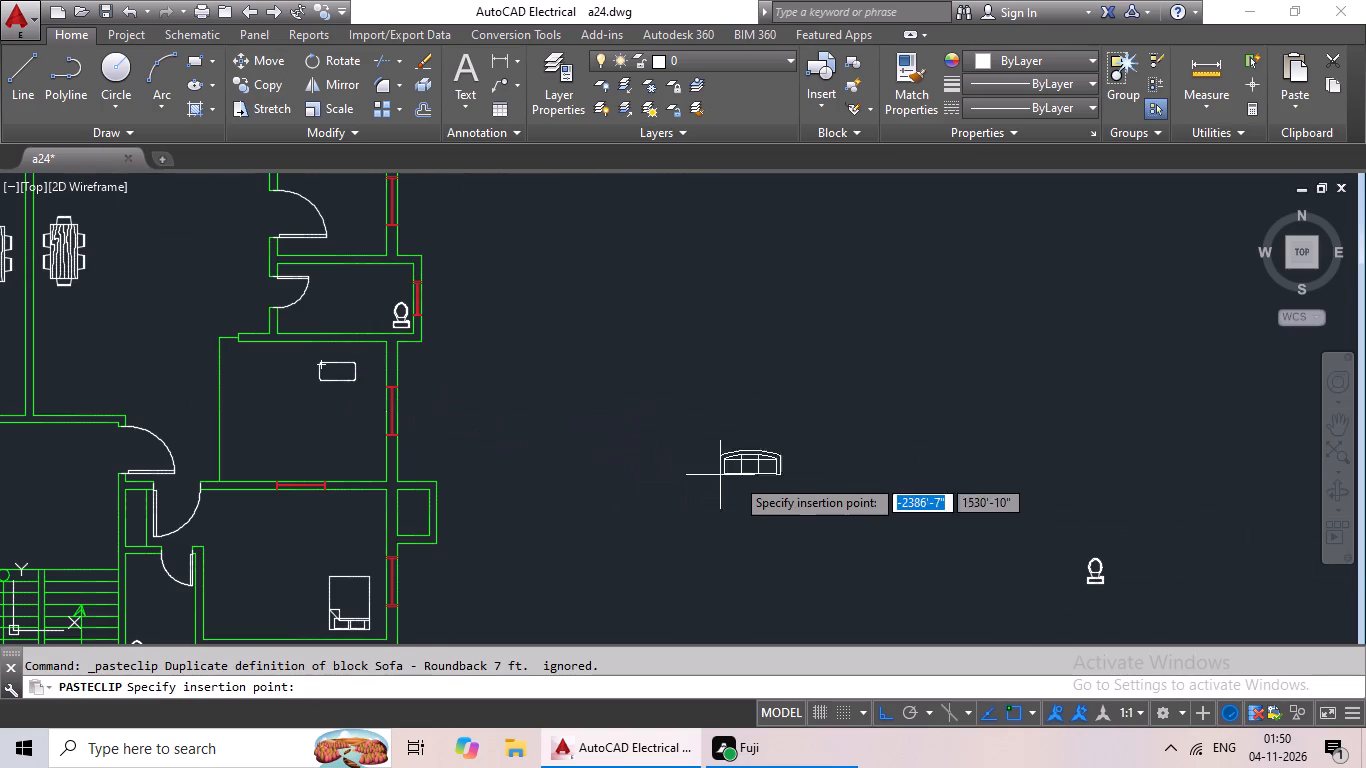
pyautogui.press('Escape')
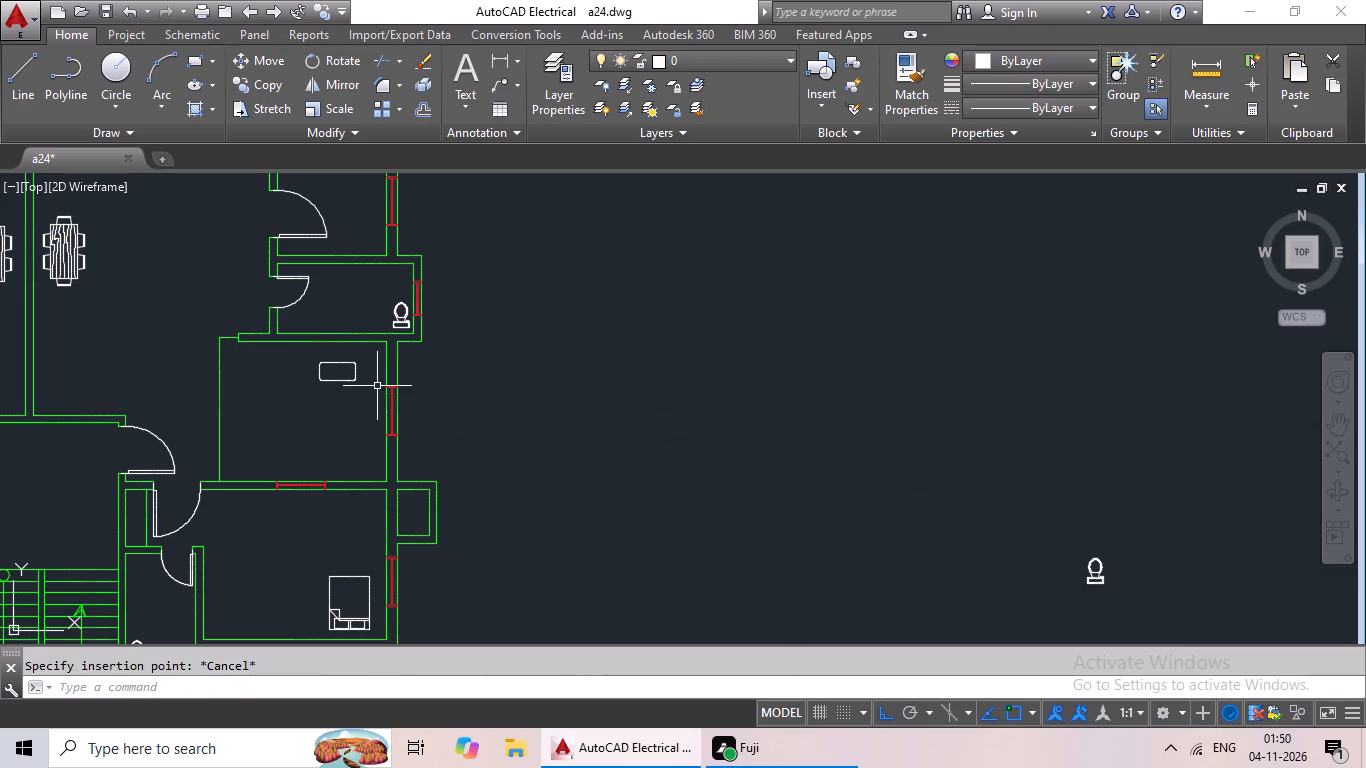
# Move the desk slightly straight down within the open room below the right-hand toilet room.
pyautogui.click(338, 377)
pyautogui.click(335, 383)
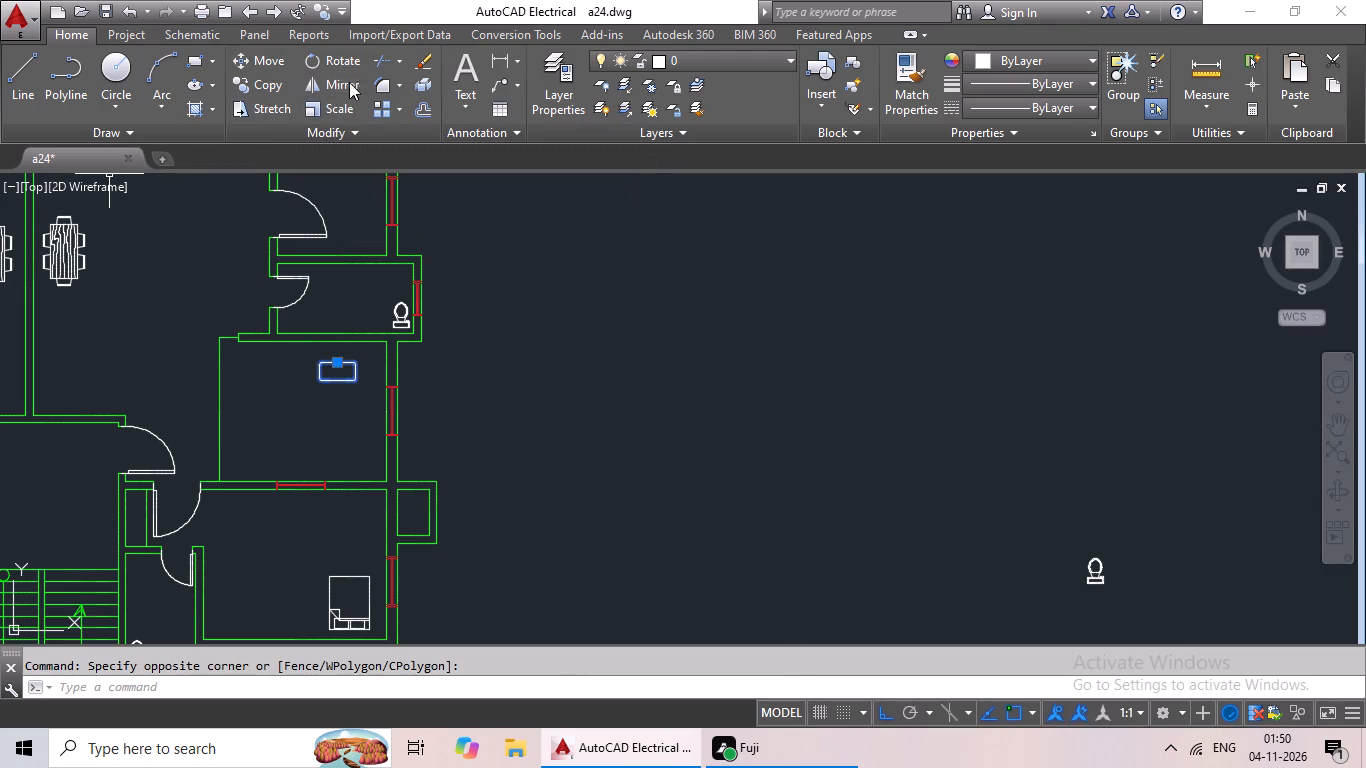
pyautogui.moveTo(274, 56); pyautogui.dragTo(273, 65)
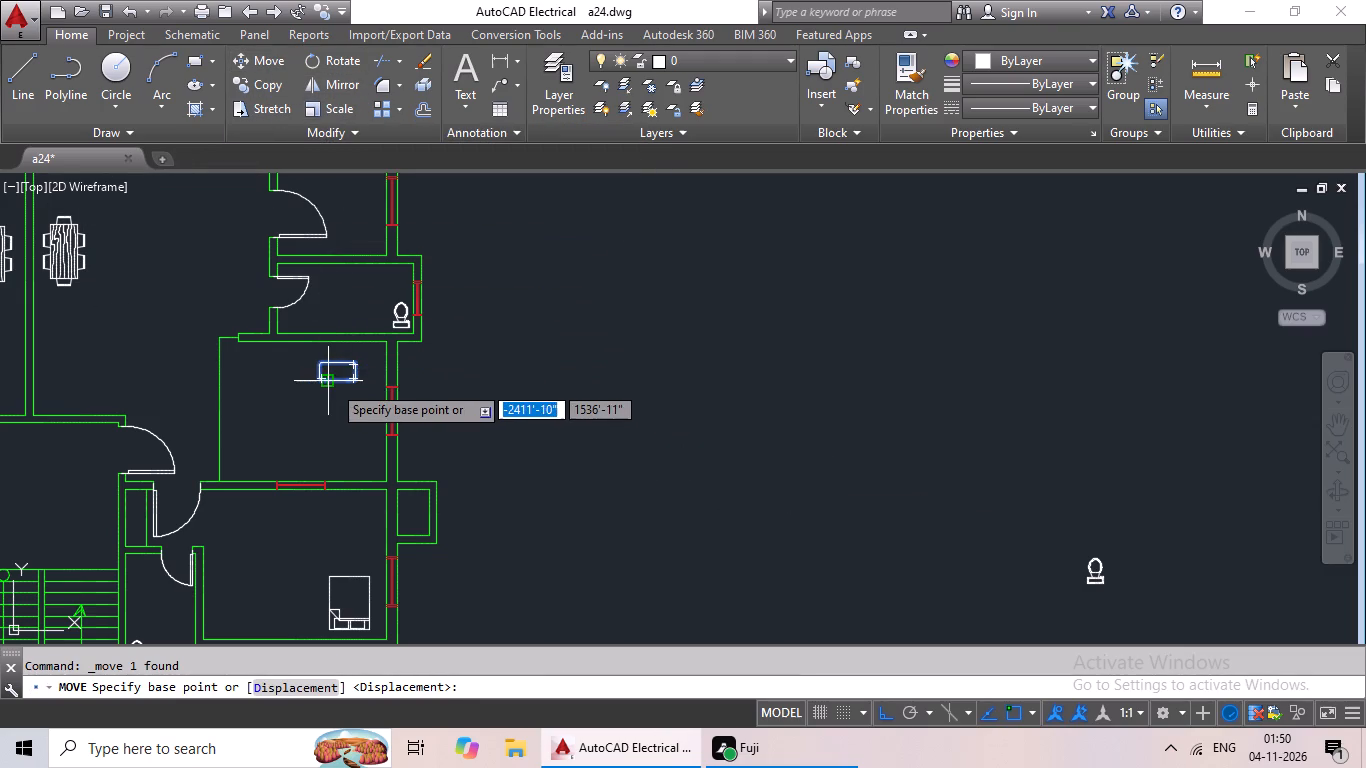
pyautogui.scroll(2, 336, 385)
pyautogui.moveTo(320, 367); pyautogui.dragTo(309, 392)
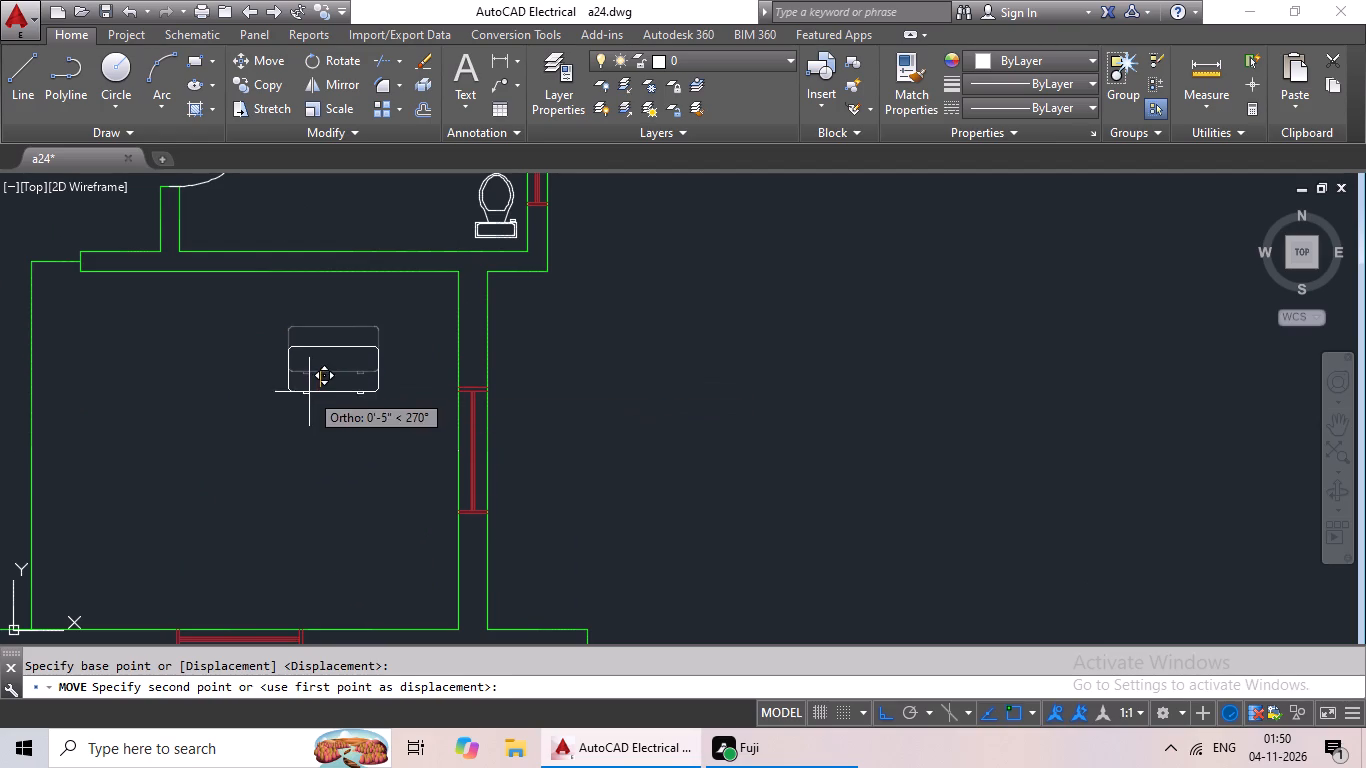
pyautogui.moveTo(309, 392); pyautogui.dragTo(294, 395)
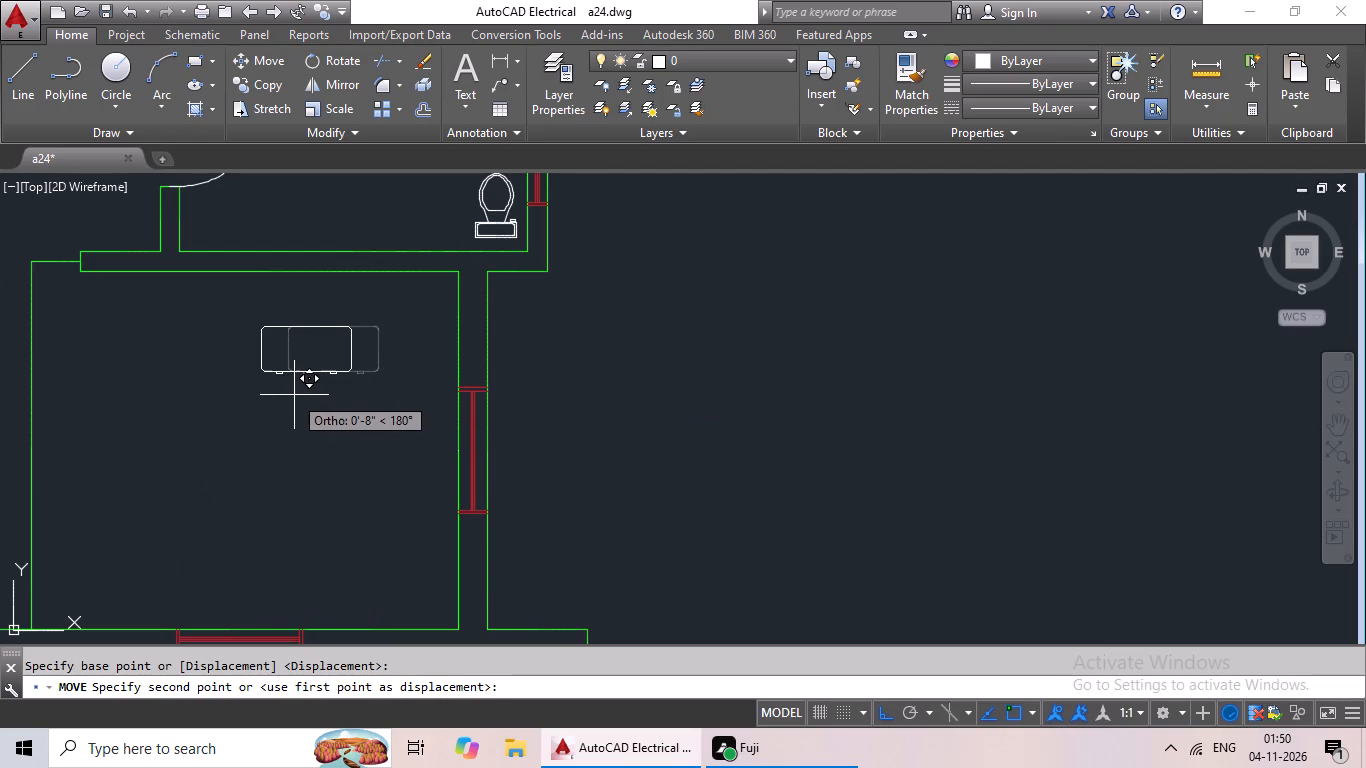
pyautogui.moveTo(294, 395); pyautogui.dragTo(303, 402)
pyautogui.click(304, 389)
pyautogui.click(304, 389)
pyautogui.scroll(-1, 570, 382)
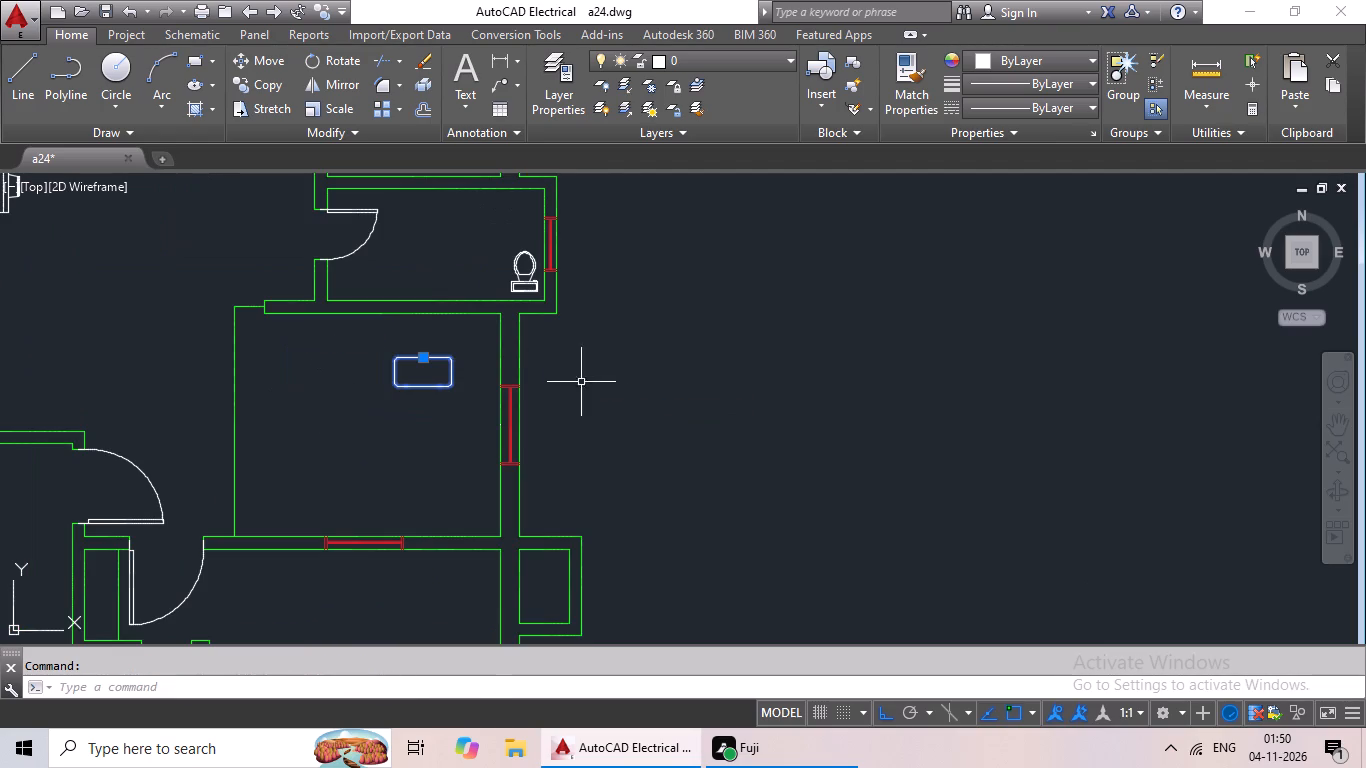
pyautogui.press('Escape')
pyautogui.press('Escape')
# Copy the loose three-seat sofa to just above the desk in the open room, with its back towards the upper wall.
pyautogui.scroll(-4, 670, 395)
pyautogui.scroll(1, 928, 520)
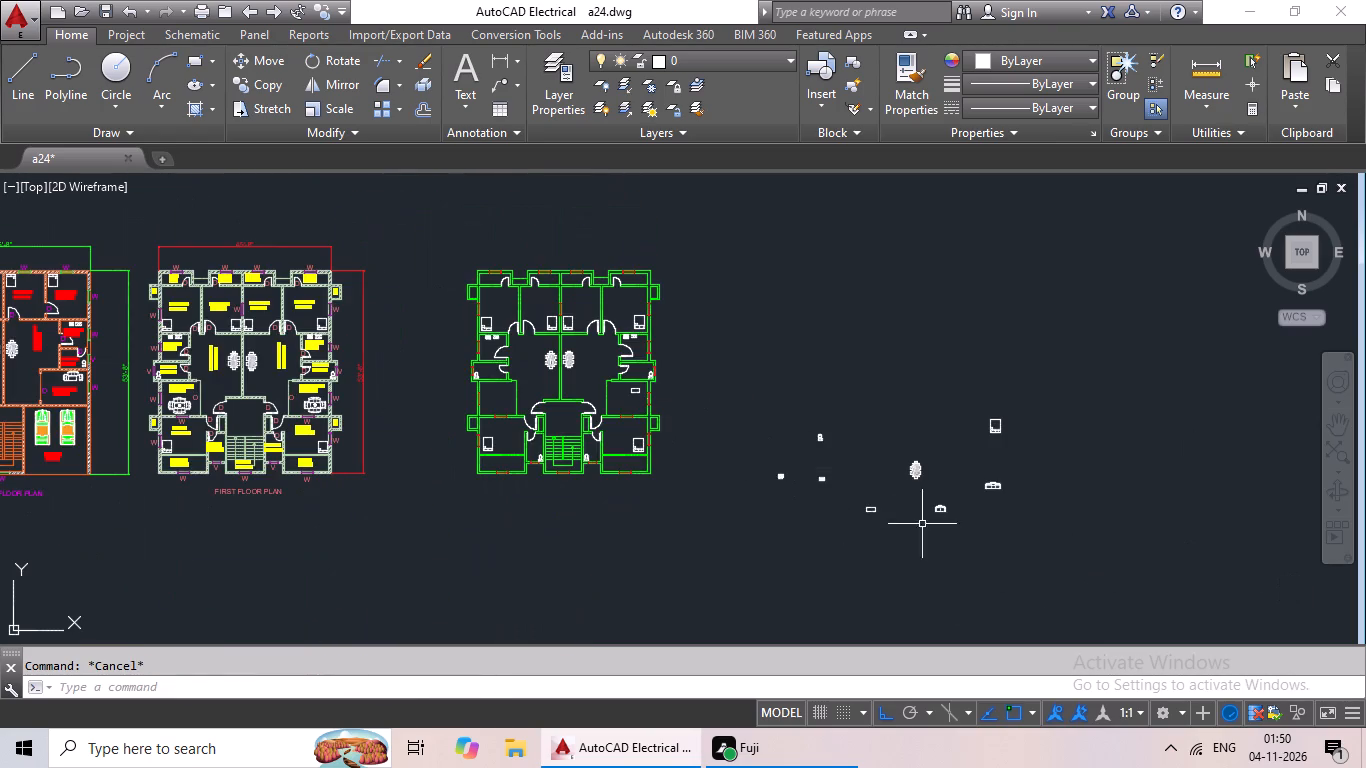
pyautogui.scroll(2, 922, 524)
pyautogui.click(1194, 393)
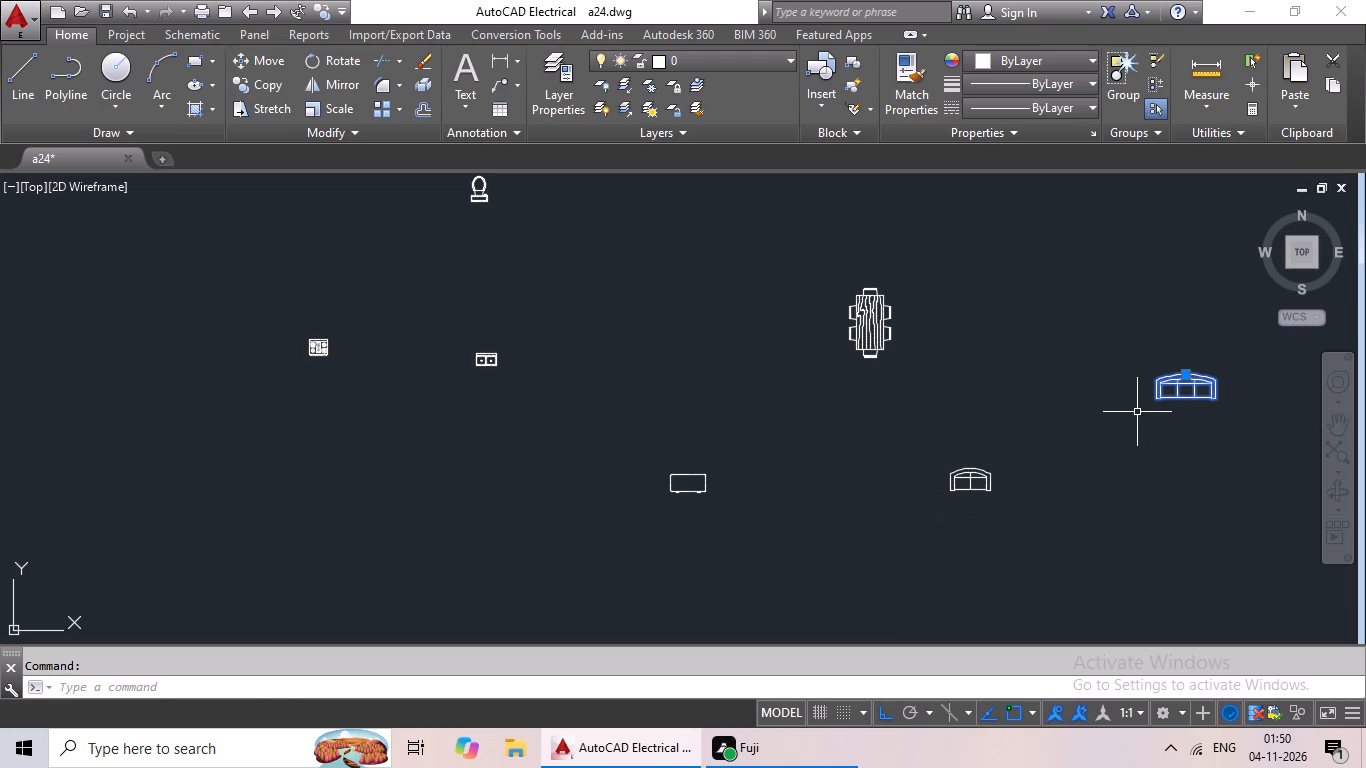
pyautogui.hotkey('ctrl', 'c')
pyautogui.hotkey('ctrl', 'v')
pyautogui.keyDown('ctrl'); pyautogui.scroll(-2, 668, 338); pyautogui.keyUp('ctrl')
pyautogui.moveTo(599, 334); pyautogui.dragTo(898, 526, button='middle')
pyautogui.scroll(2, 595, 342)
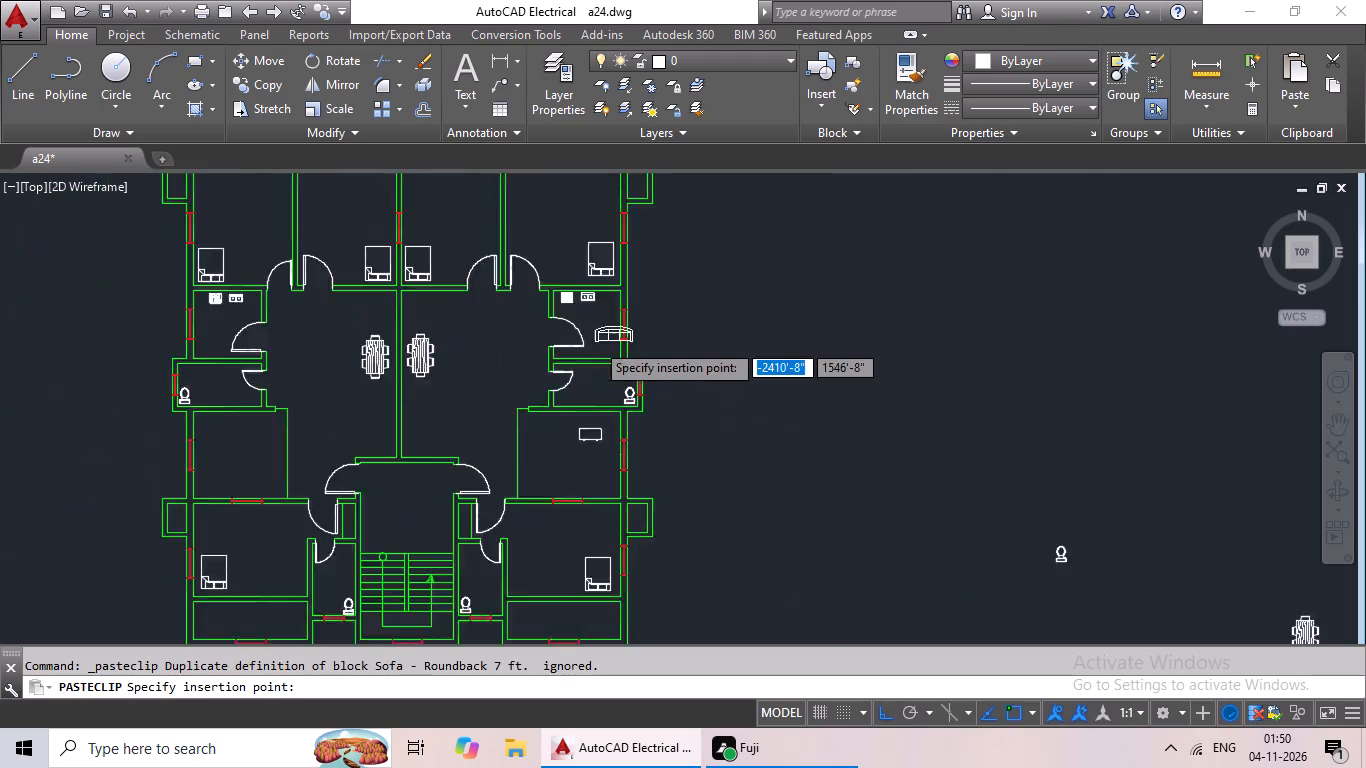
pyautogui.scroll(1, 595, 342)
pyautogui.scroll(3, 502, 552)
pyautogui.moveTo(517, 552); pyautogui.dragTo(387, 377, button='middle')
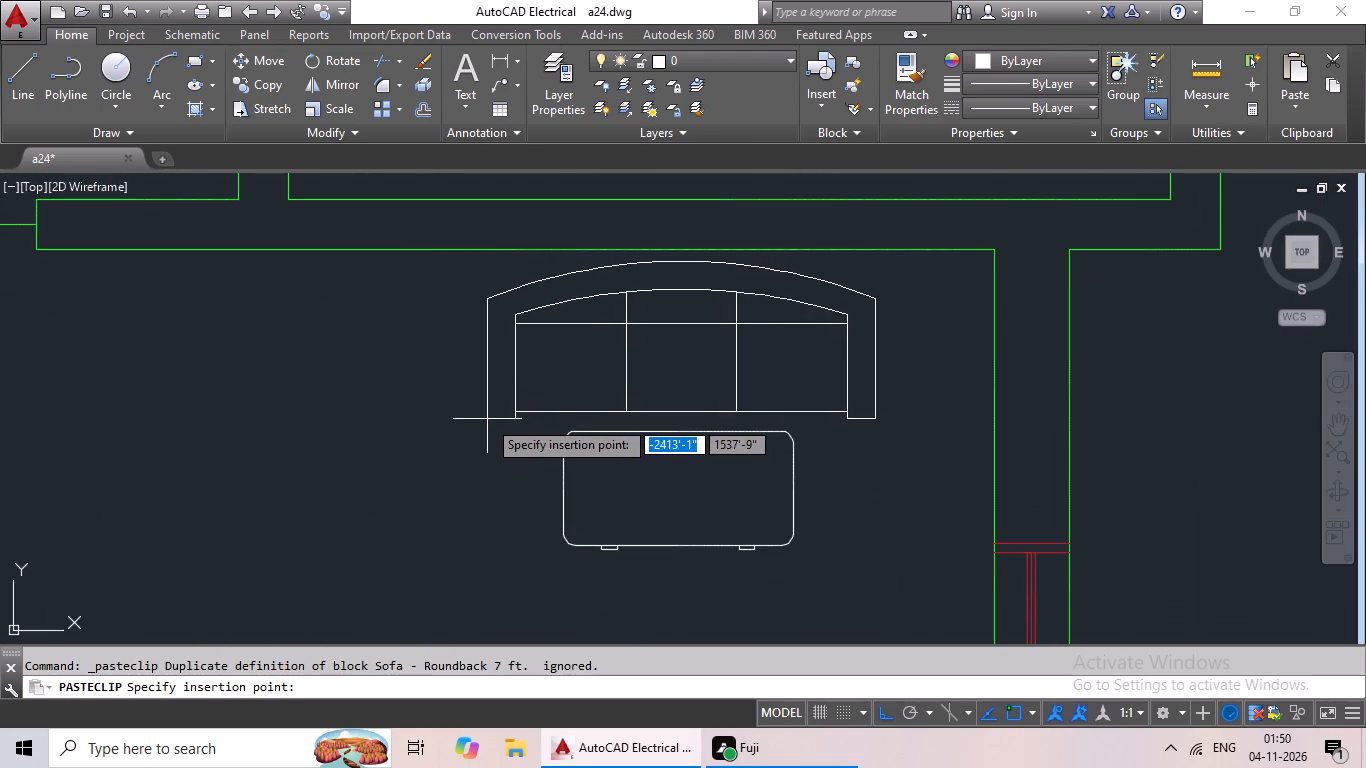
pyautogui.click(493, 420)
# Rotate the loose three-seat sofa 180° so that its curved back faces down.
pyautogui.scroll(-1, 841, 457)
pyautogui.scroll(-1, 935, 489)
pyautogui.scroll(-2, 1095, 507)
pyautogui.moveTo(1096, 506); pyautogui.dragTo(495, 376, button='middle')
pyautogui.scroll(-2, 688, 404)
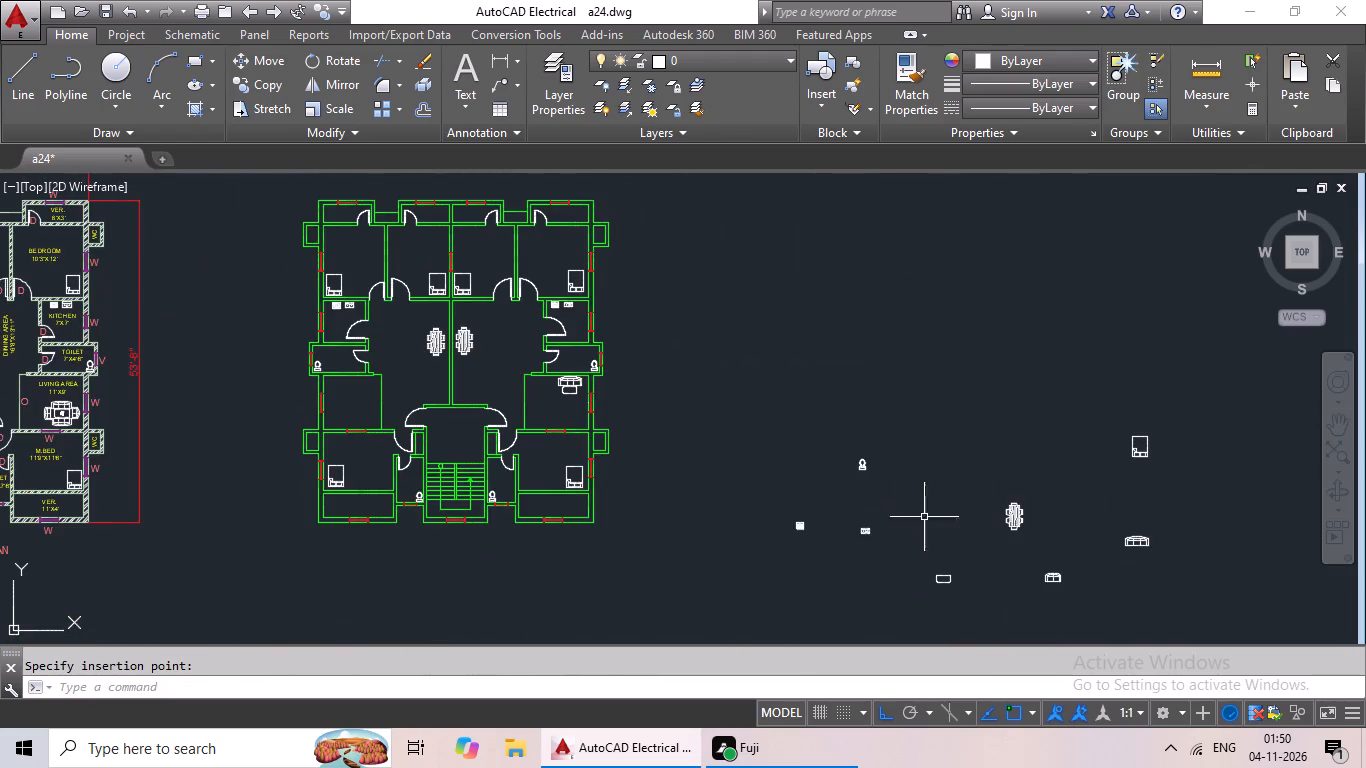
pyautogui.moveTo(925, 517); pyautogui.dragTo(546, 441, button='middle')
pyautogui.click(746, 460)
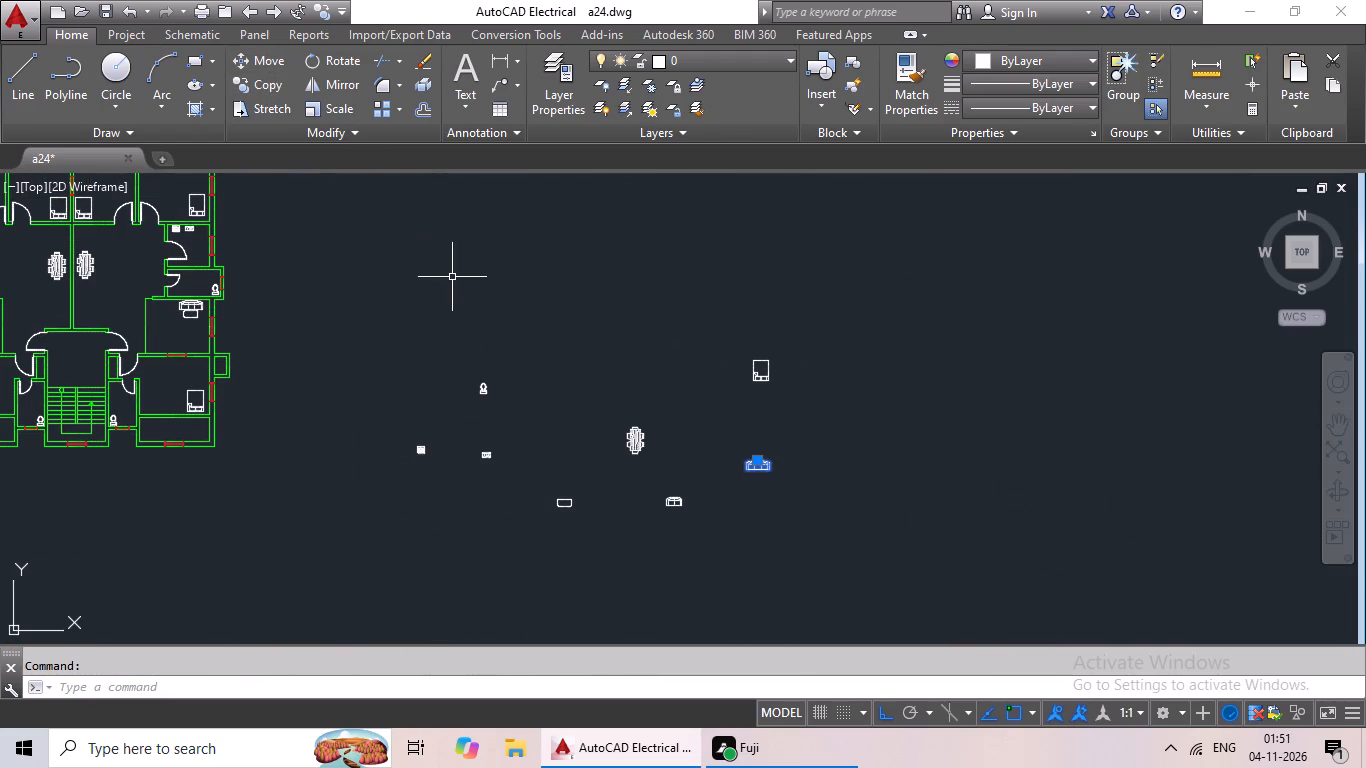
pyautogui.scroll(-1, 451, 291)
pyautogui.moveTo(451, 292); pyautogui.dragTo(662, 306, button='middle')
pyautogui.moveTo(653, 306); pyautogui.dragTo(570, 310, button='middle')
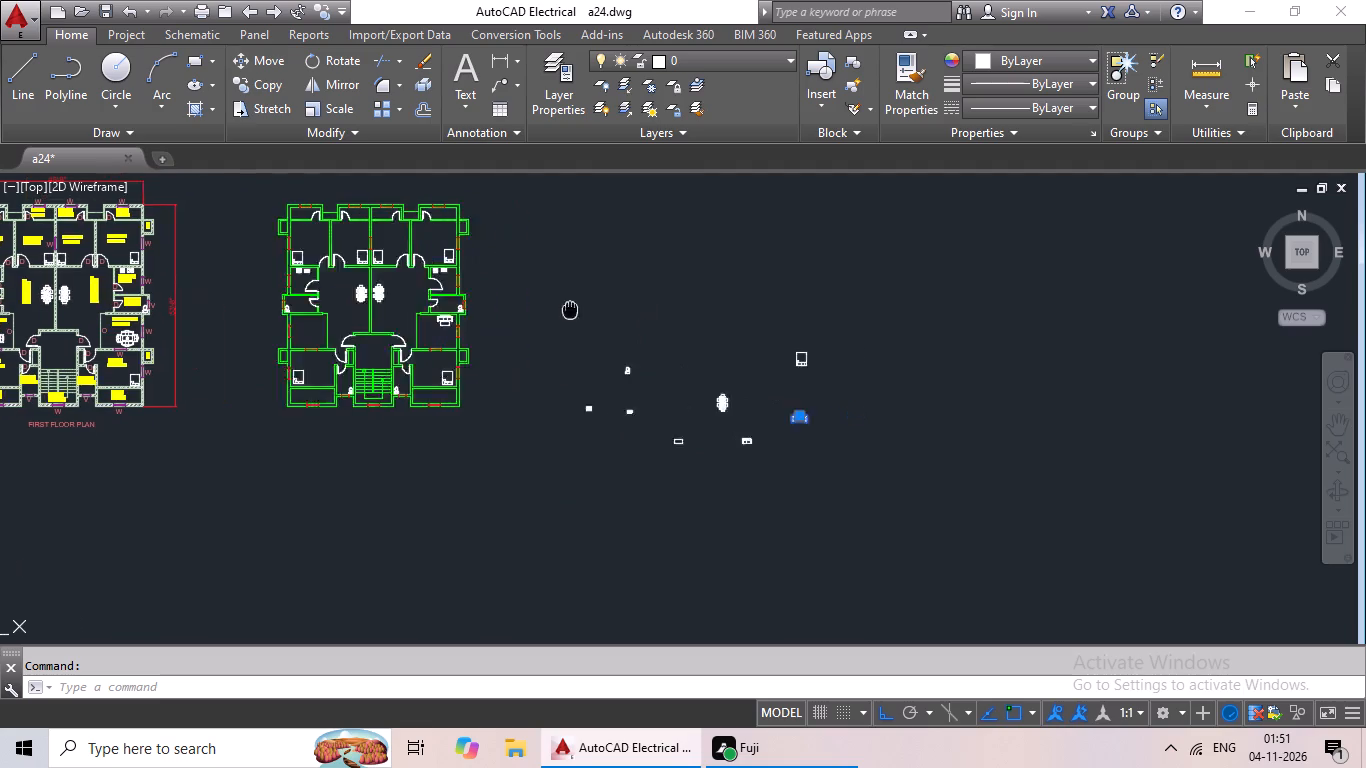
pyautogui.moveTo(570, 310); pyautogui.dragTo(520, 300, button='middle')
pyautogui.scroll(2, 747, 430)
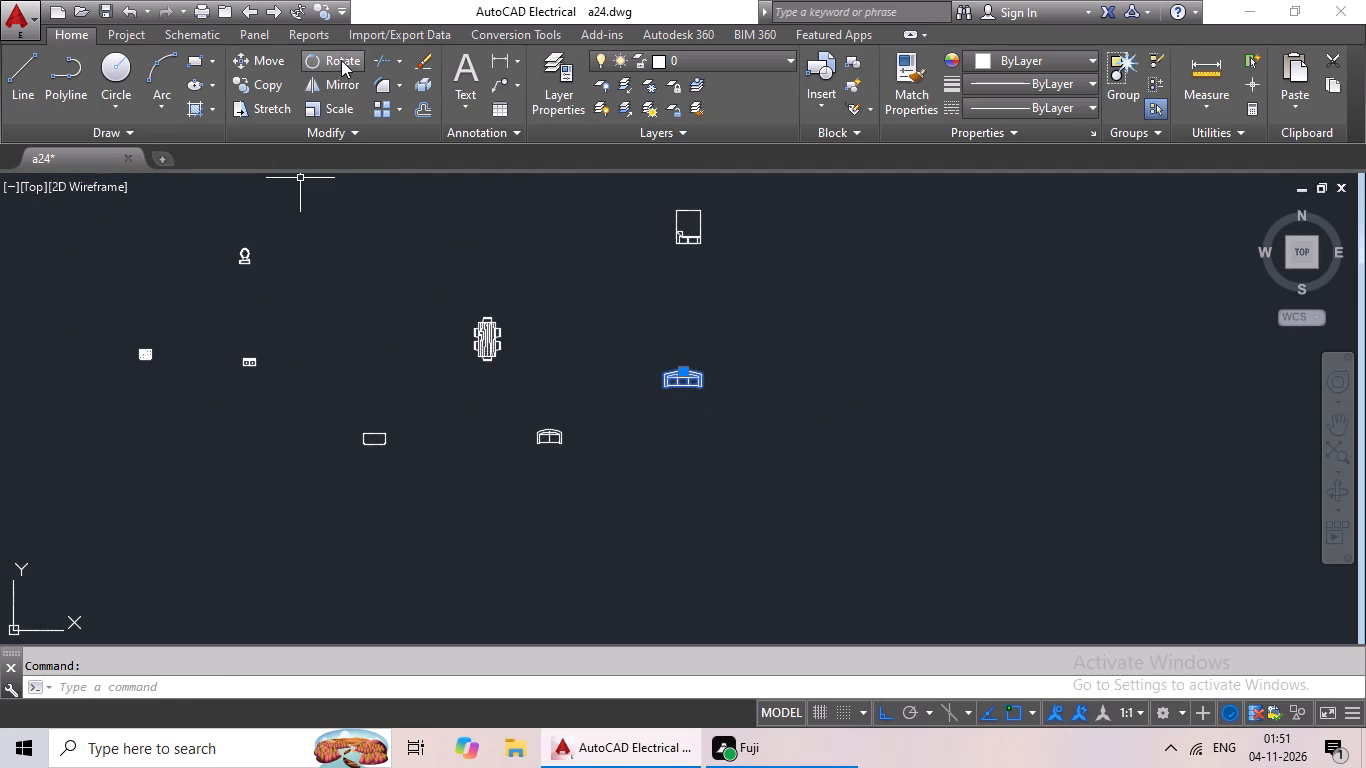
pyautogui.click(341, 60)
pyautogui.click(705, 376)
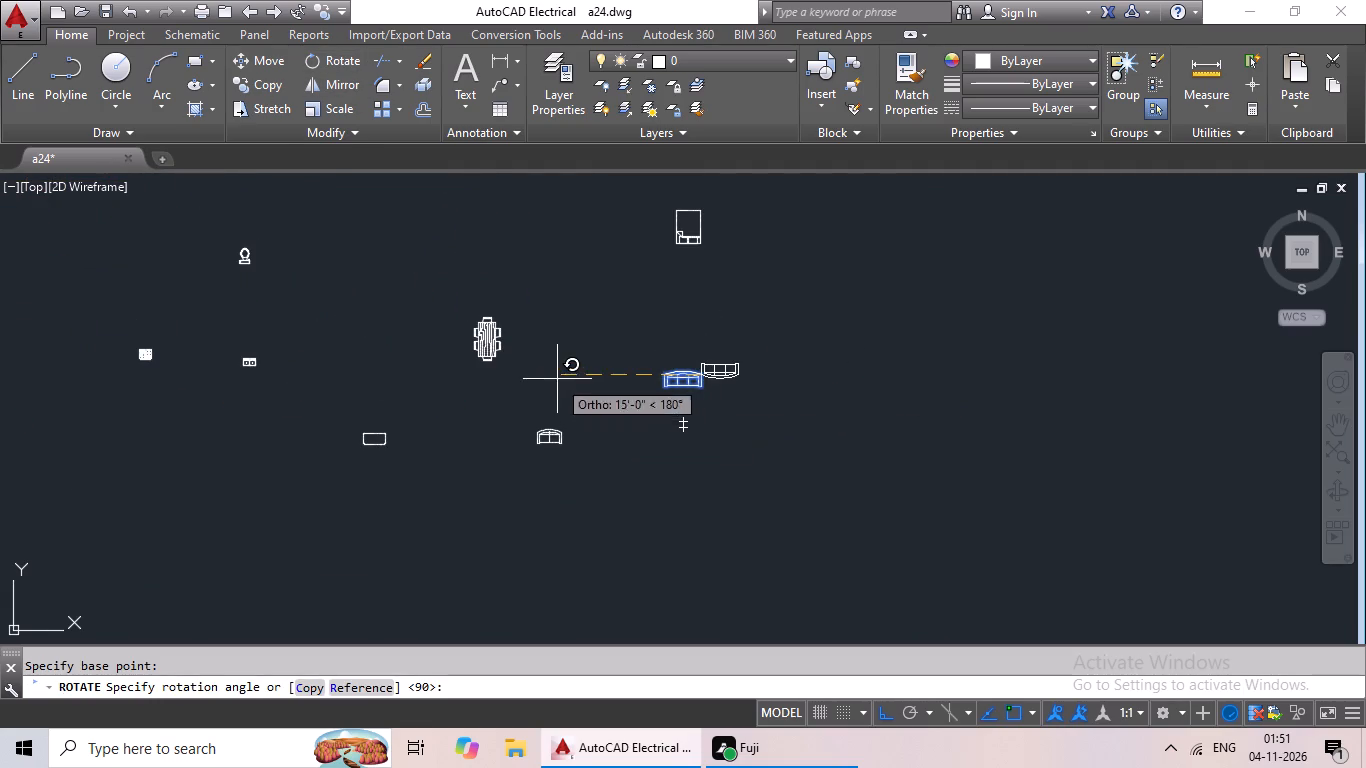
pyautogui.click(557, 379)
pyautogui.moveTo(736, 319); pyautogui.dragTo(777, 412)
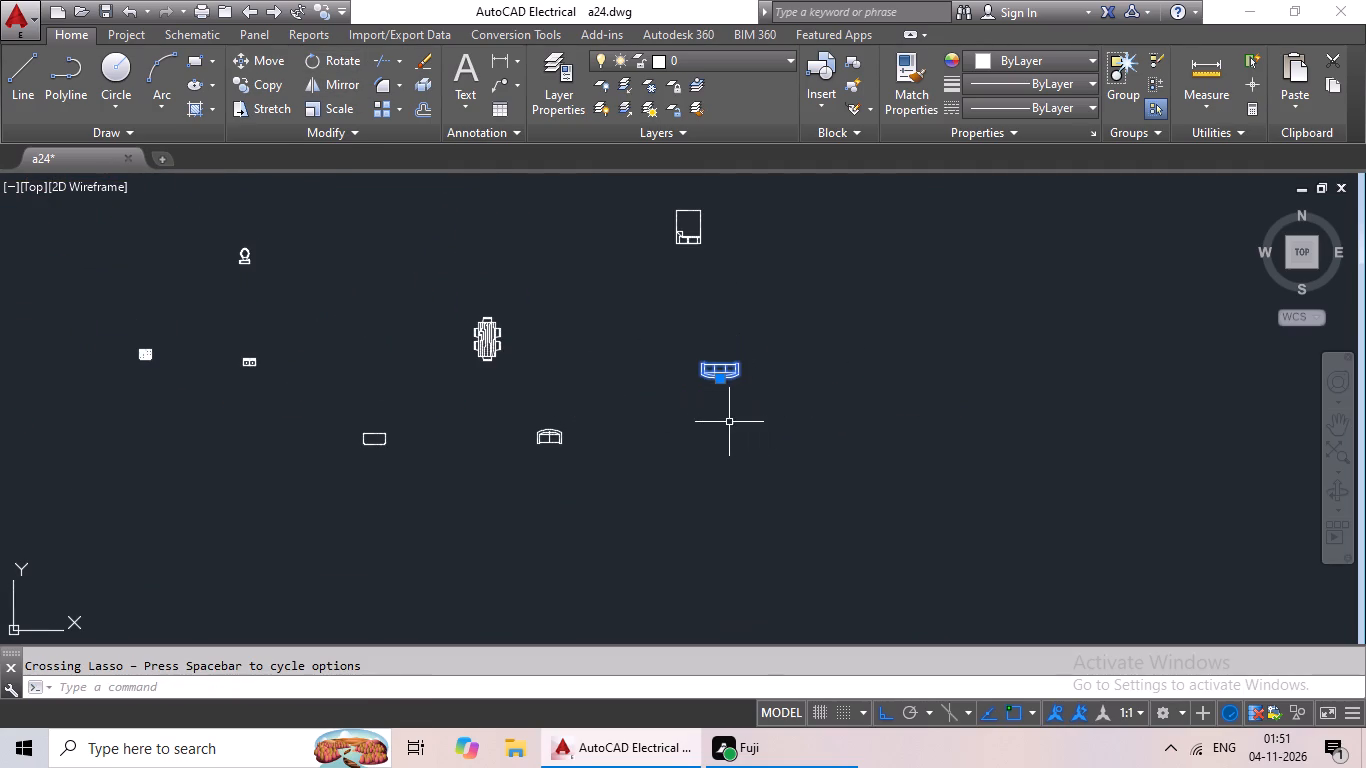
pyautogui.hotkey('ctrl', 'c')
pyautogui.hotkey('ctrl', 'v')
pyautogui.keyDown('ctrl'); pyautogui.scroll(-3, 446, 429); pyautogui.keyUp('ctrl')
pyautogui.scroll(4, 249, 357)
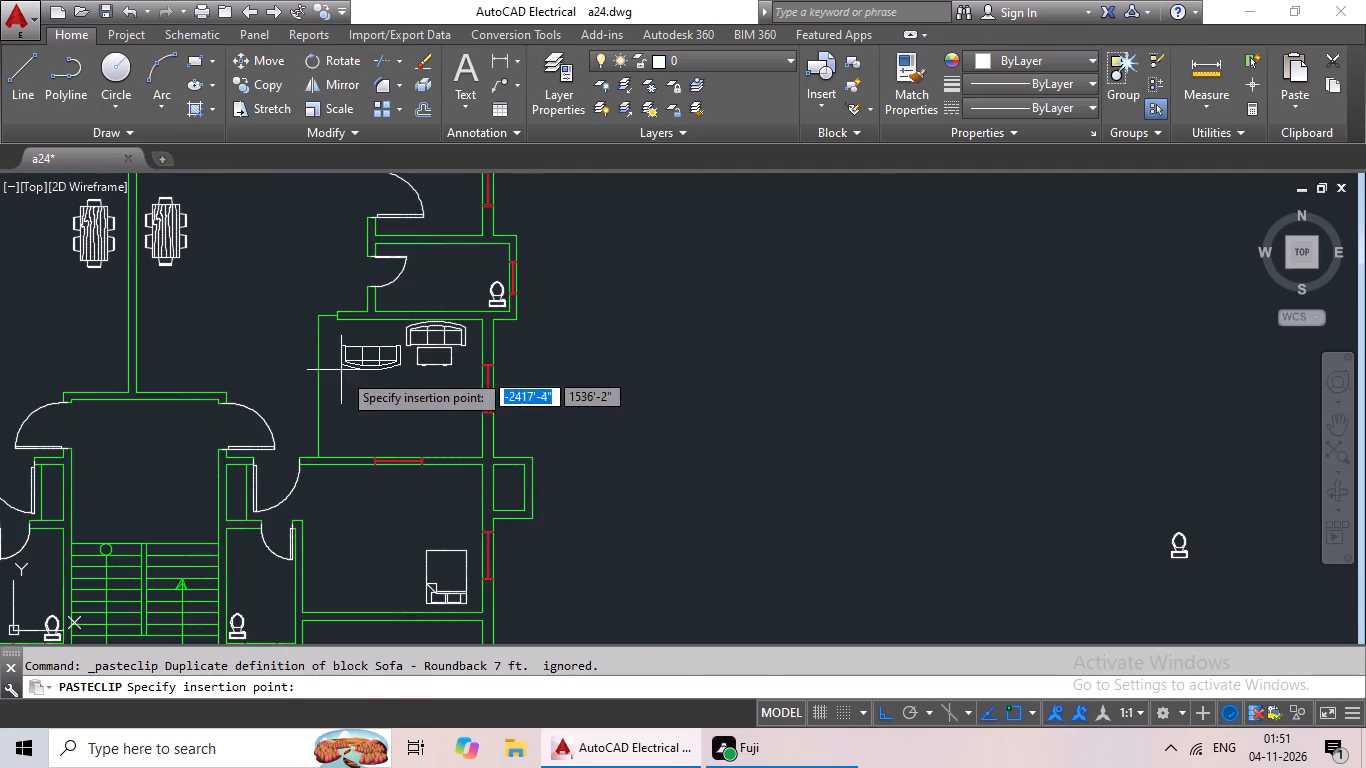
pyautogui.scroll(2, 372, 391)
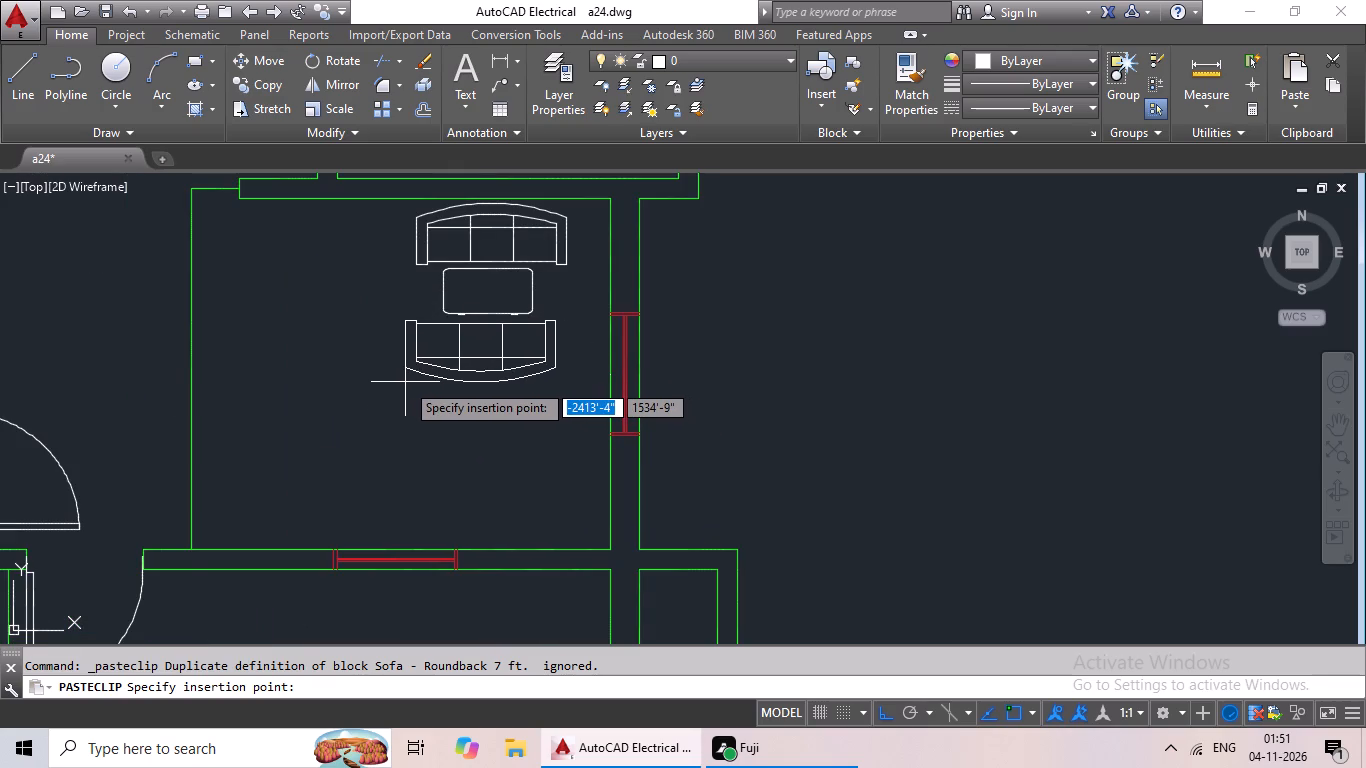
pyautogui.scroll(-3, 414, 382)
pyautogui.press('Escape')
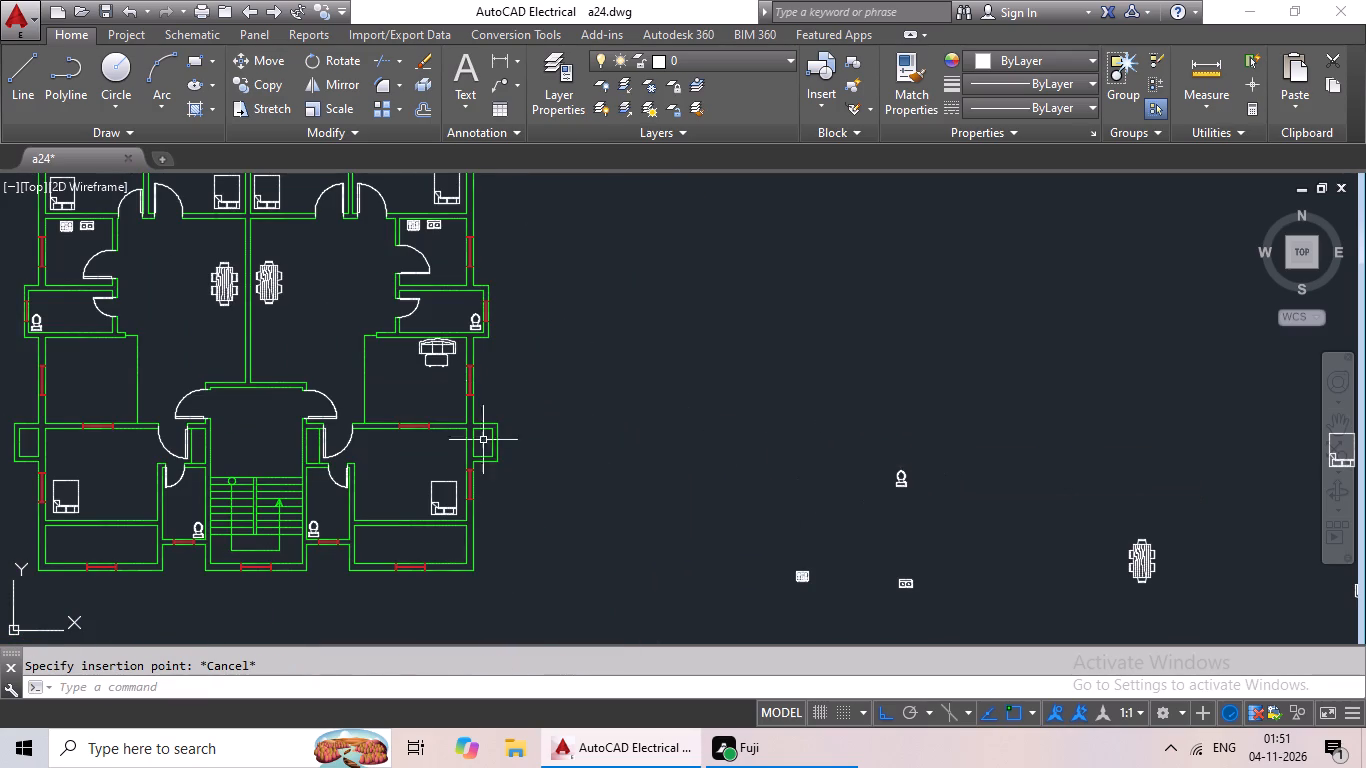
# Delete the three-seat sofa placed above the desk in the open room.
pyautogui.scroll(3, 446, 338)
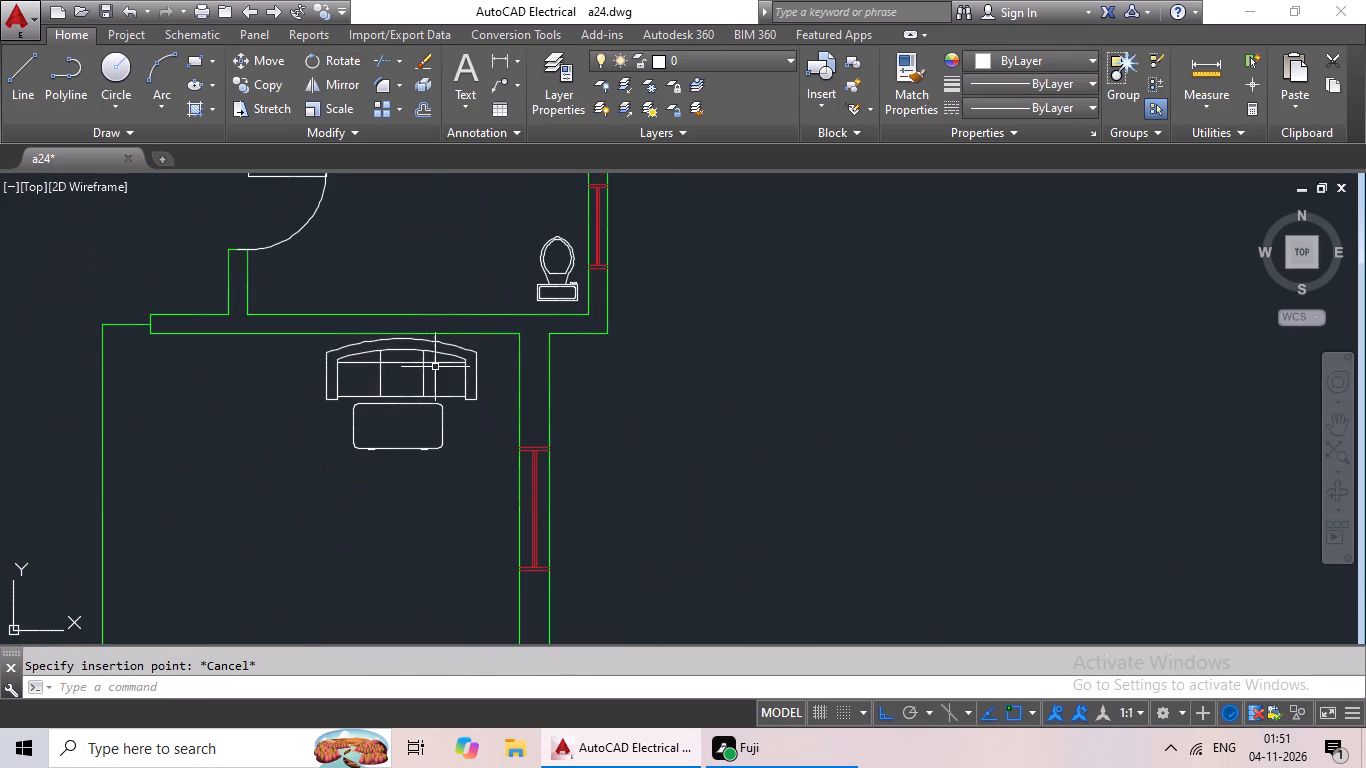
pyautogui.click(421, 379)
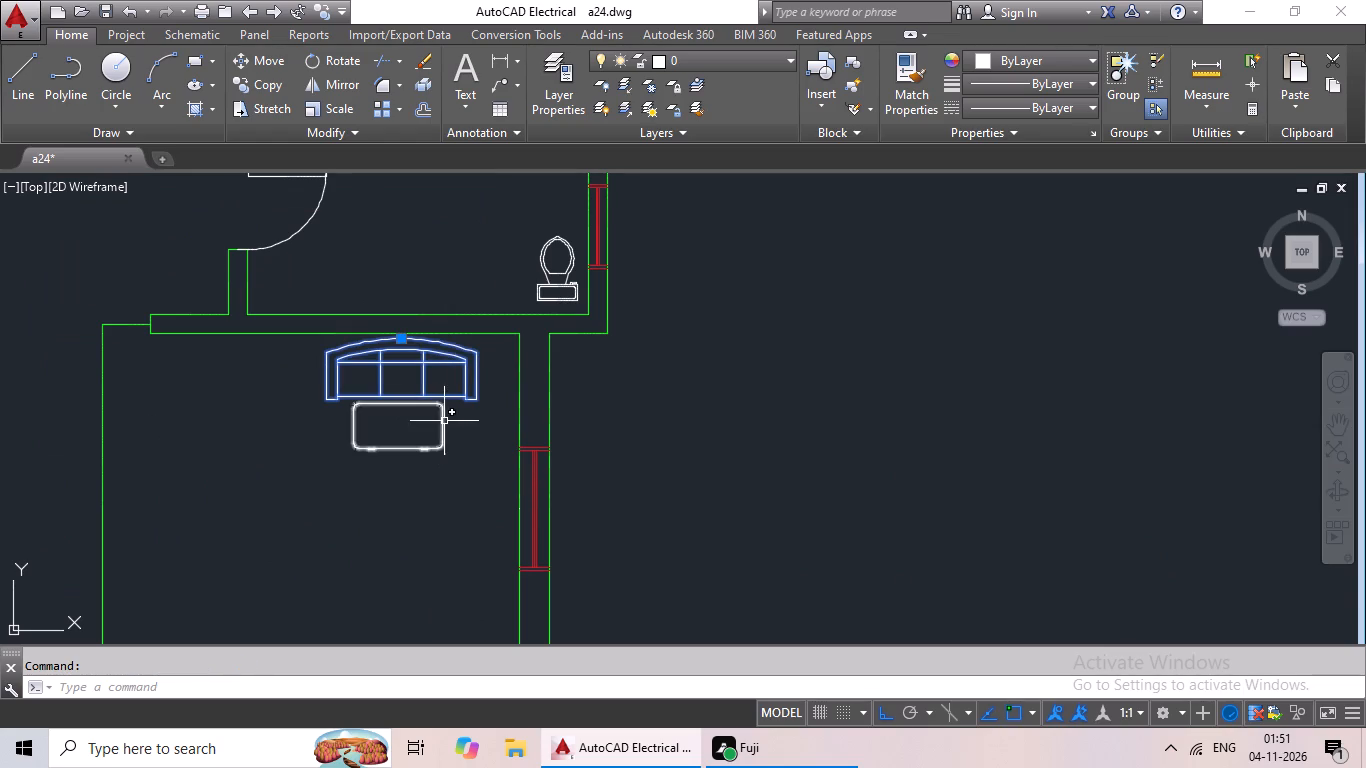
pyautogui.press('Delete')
# Scale the loose rotated sofa about its right side by reference, from its full width down to its far seat divider, about two-thirds.
pyautogui.scroll(-4, 465, 395)
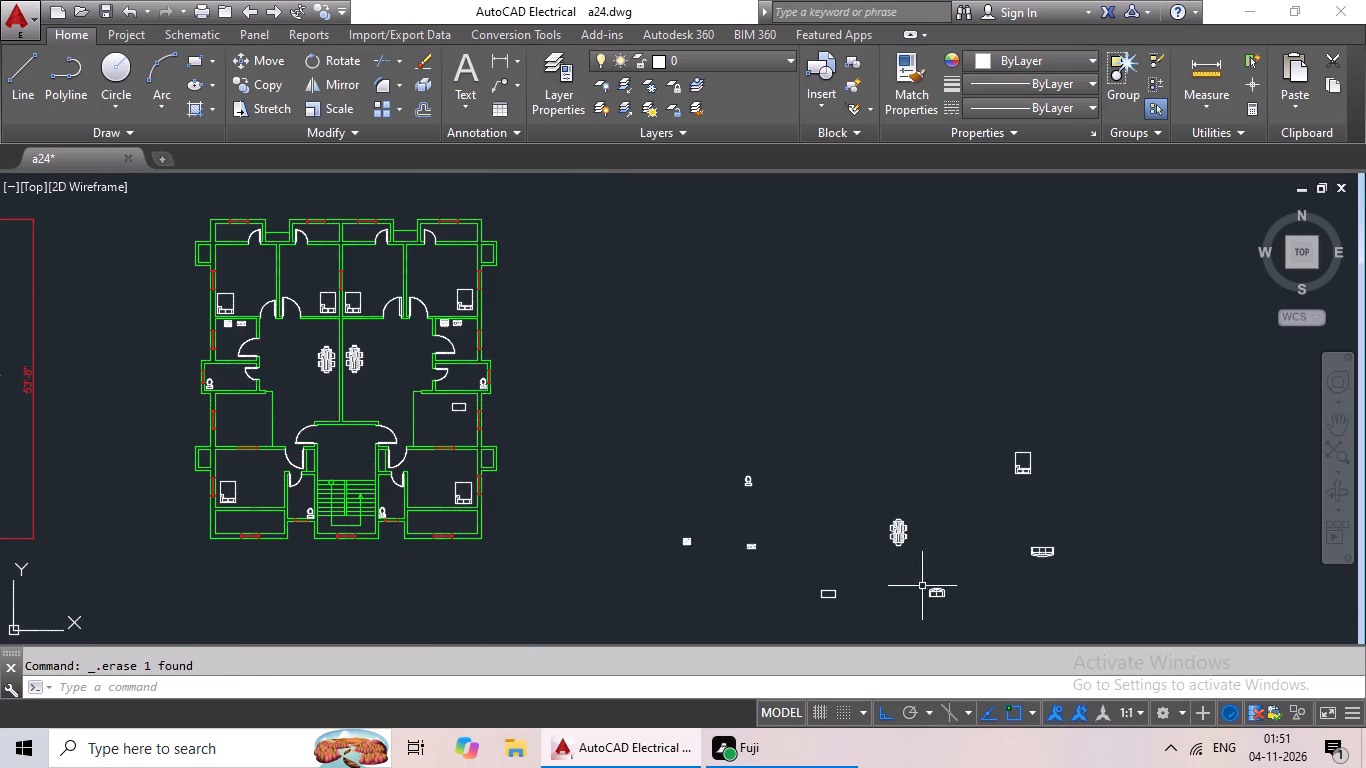
pyautogui.moveTo(993, 546); pyautogui.dragTo(534, 454, button='middle')
pyautogui.click(585, 462)
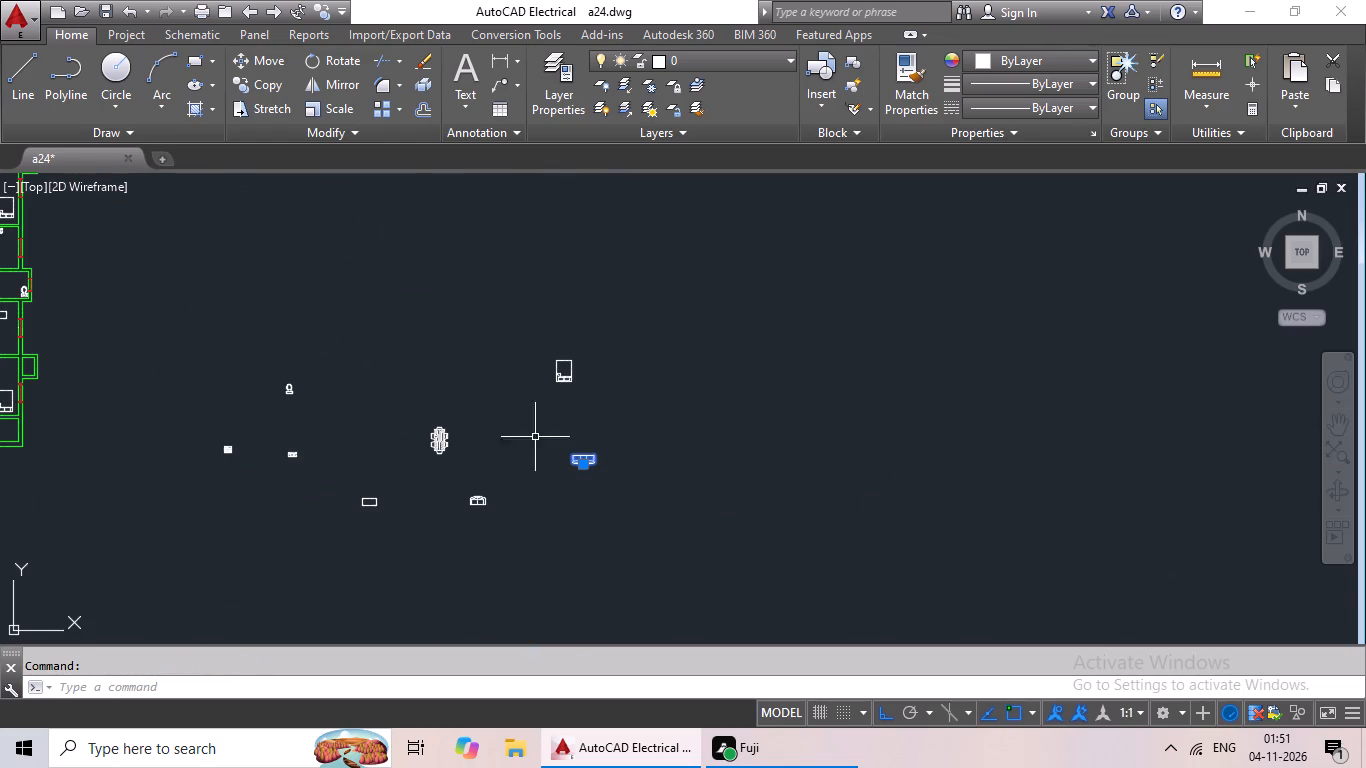
pyautogui.moveTo(337, 109); pyautogui.dragTo(344, 130)
pyautogui.scroll(1, 613, 530)
pyautogui.click(332, 112)
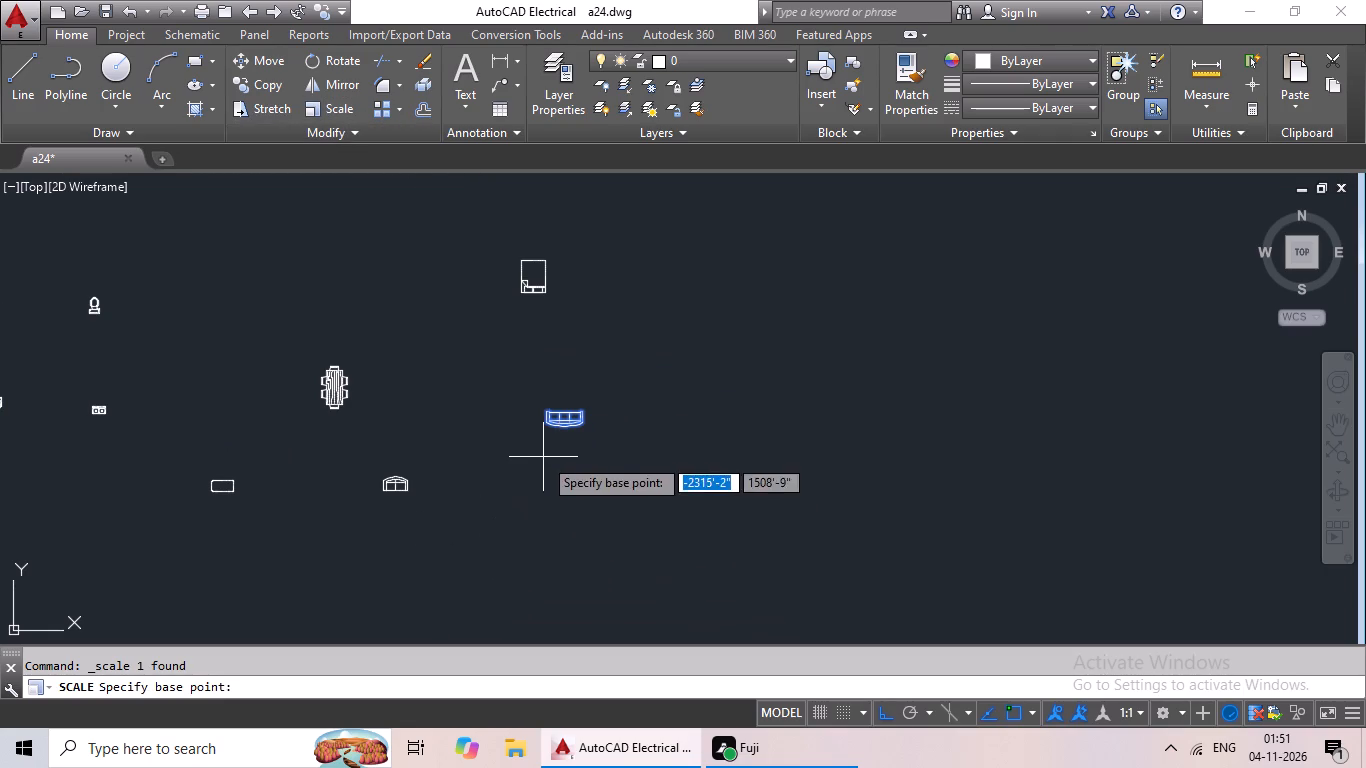
pyautogui.scroll(4, 581, 416)
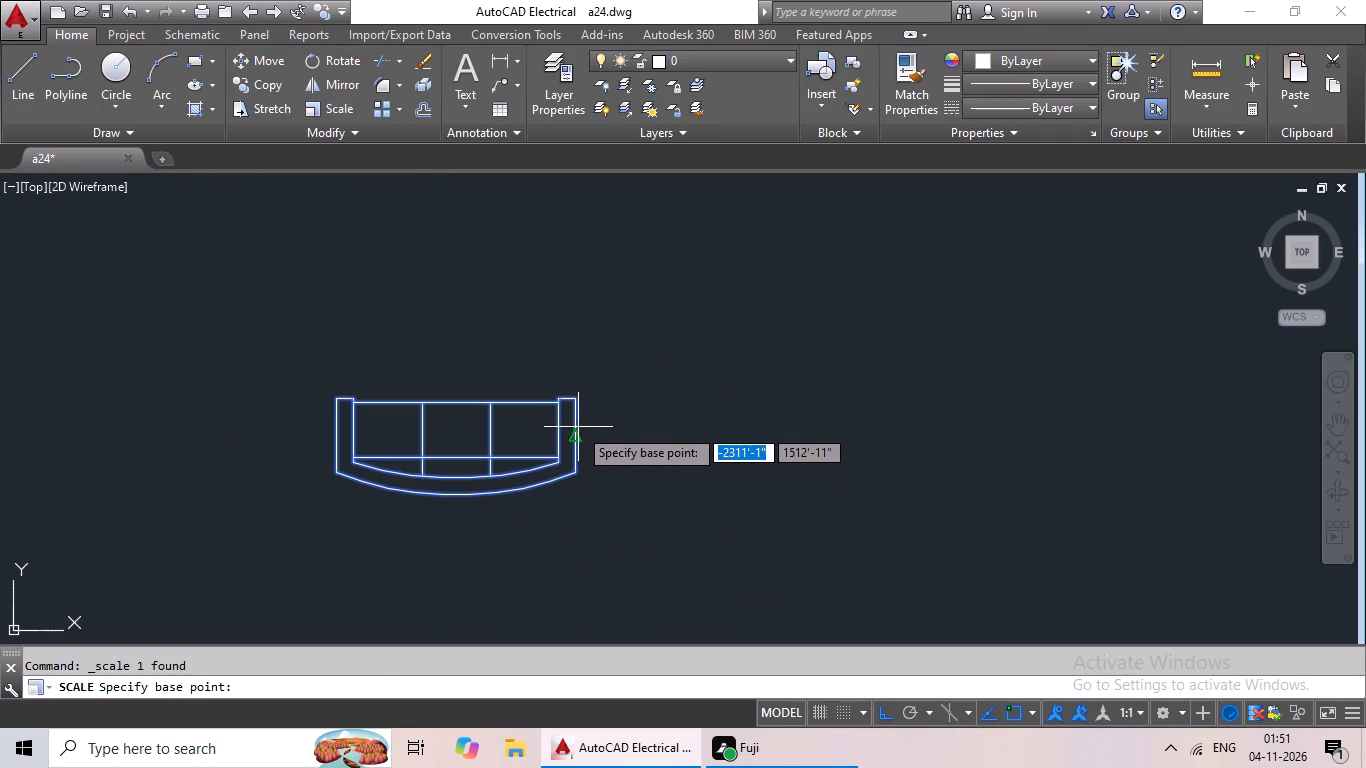
pyautogui.click(578, 428)
pyautogui.click(356, 695)
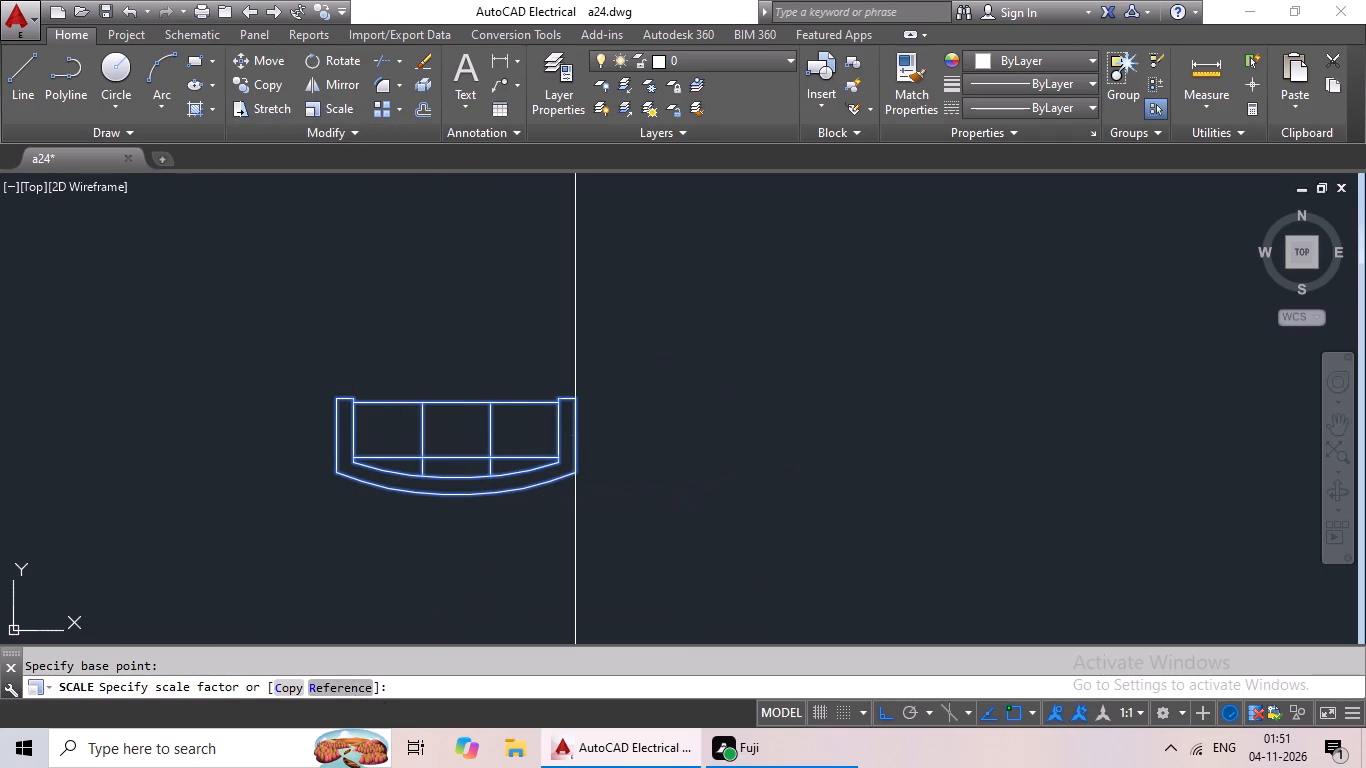
pyautogui.click(577, 443)
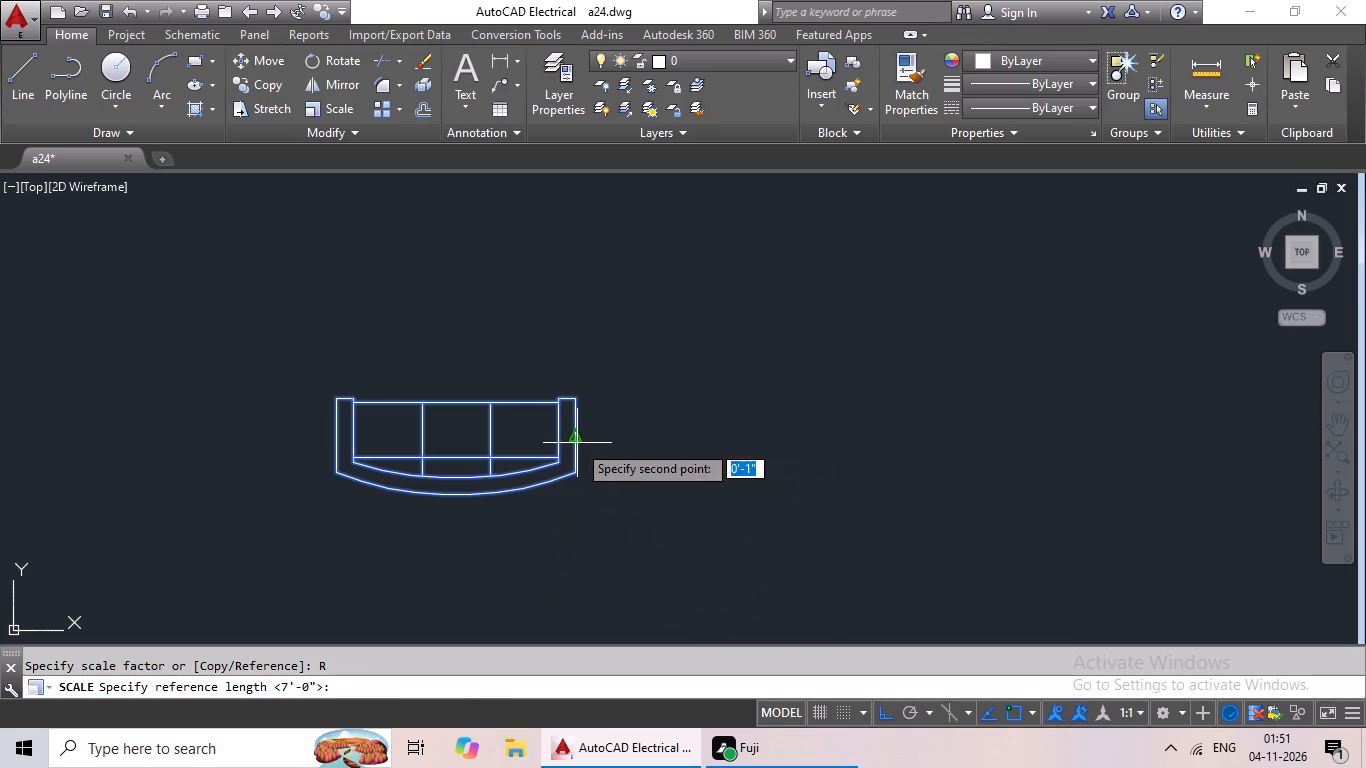
pyautogui.click(336, 442)
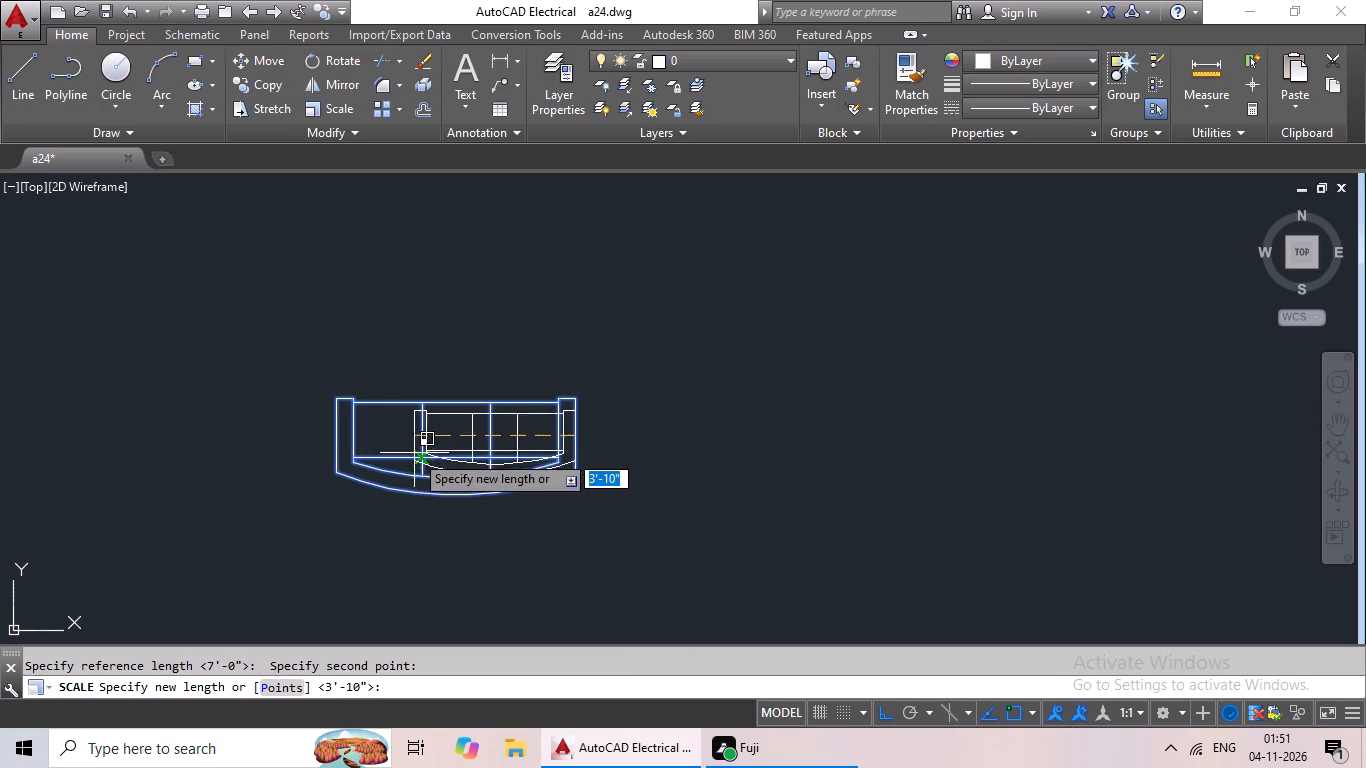
pyautogui.click(424, 455)
# Copy the scaled, rotated three-seat sofa to just below the desk in the open room, with its seat facing the desk.
pyautogui.scroll(-2, 608, 464)
pyautogui.moveTo(584, 399); pyautogui.dragTo(661, 473)
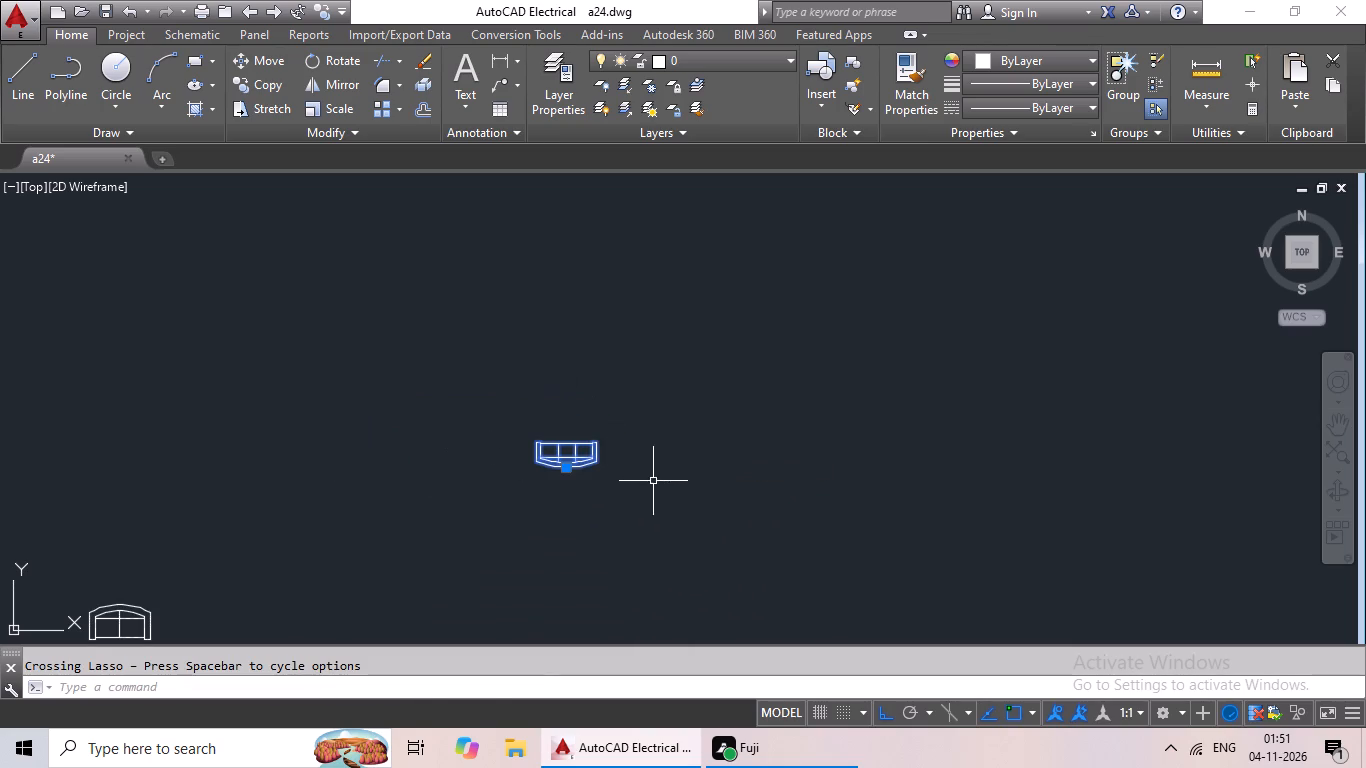
pyautogui.hotkey('ctrl', 'c')
pyautogui.hotkey('ctrl', 'v')
pyautogui.keyDown('ctrl'); pyautogui.scroll(-2, 456, 559); pyautogui.keyUp('ctrl')
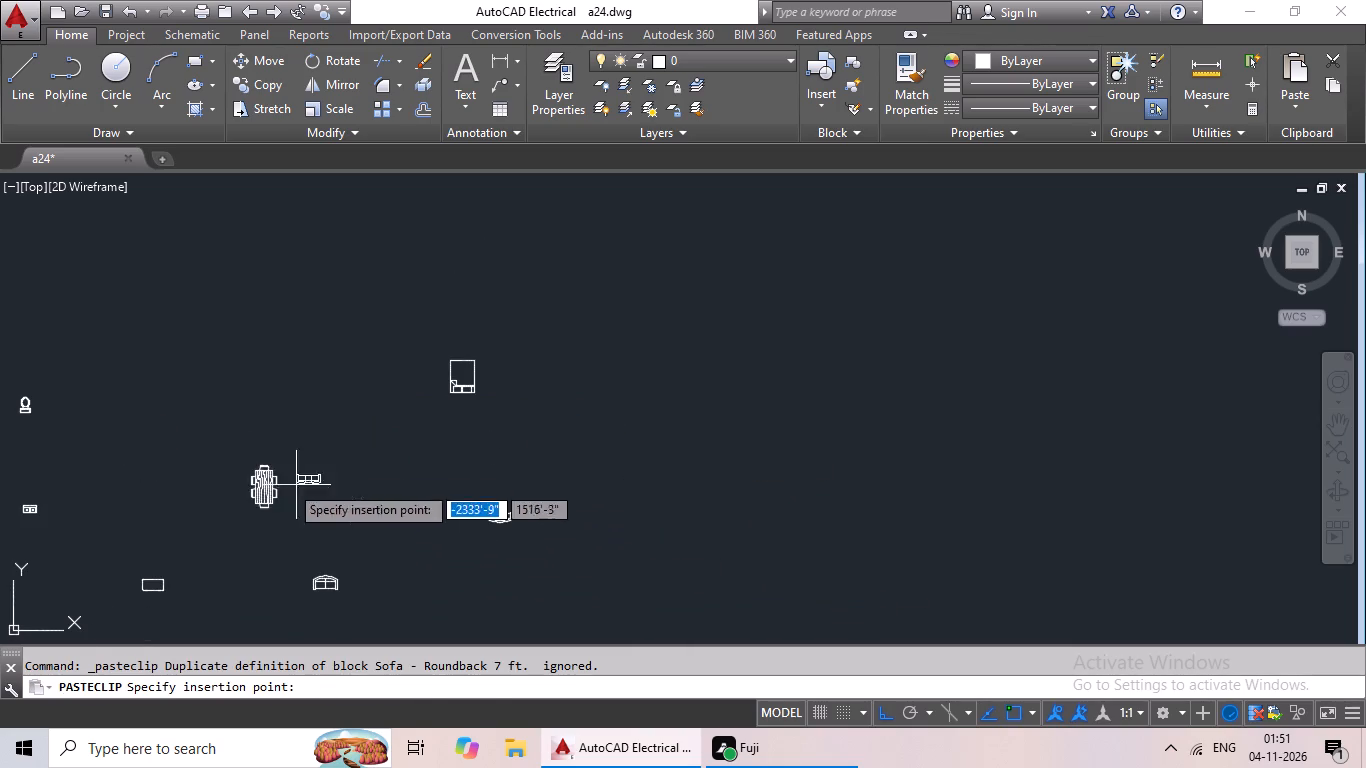
pyautogui.moveTo(173, 448); pyautogui.dragTo(803, 406, button='middle')
pyautogui.scroll(2, 183, 256)
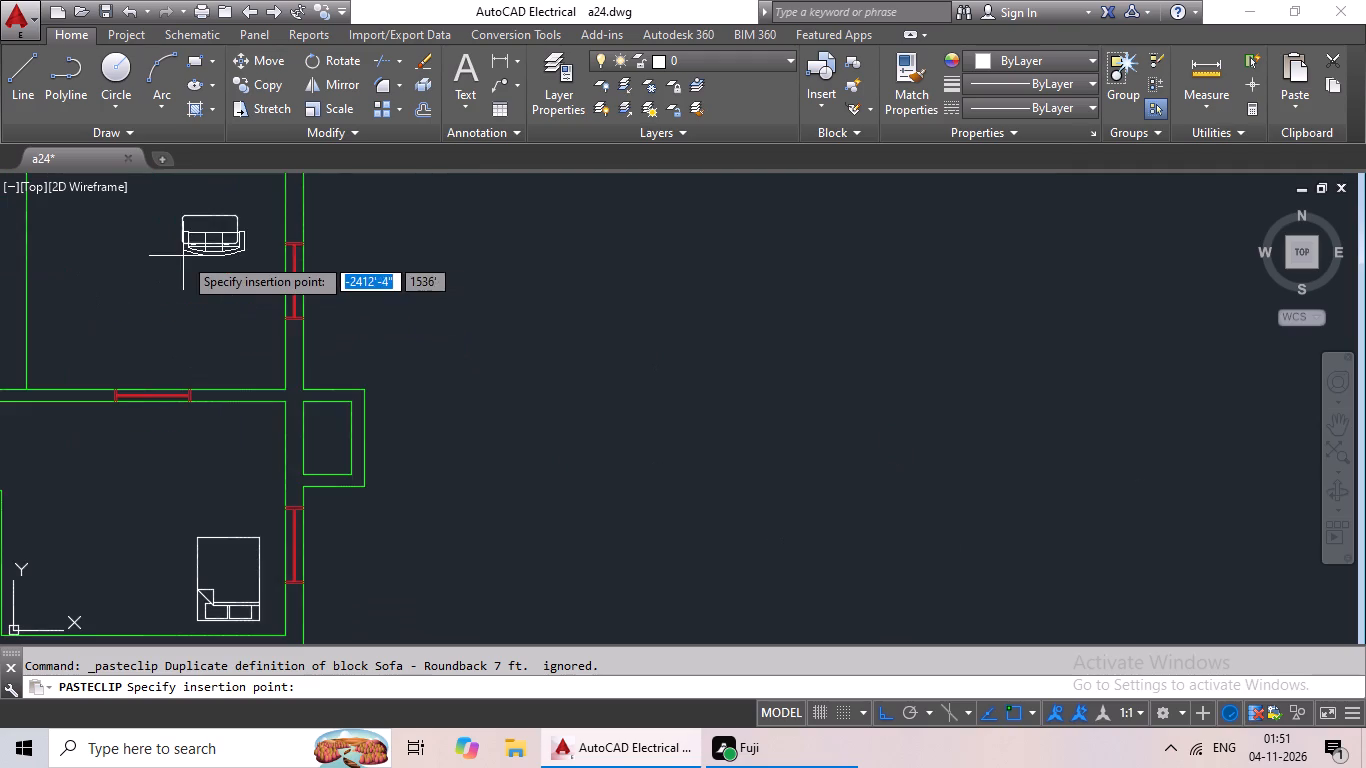
pyautogui.scroll(2, 184, 254)
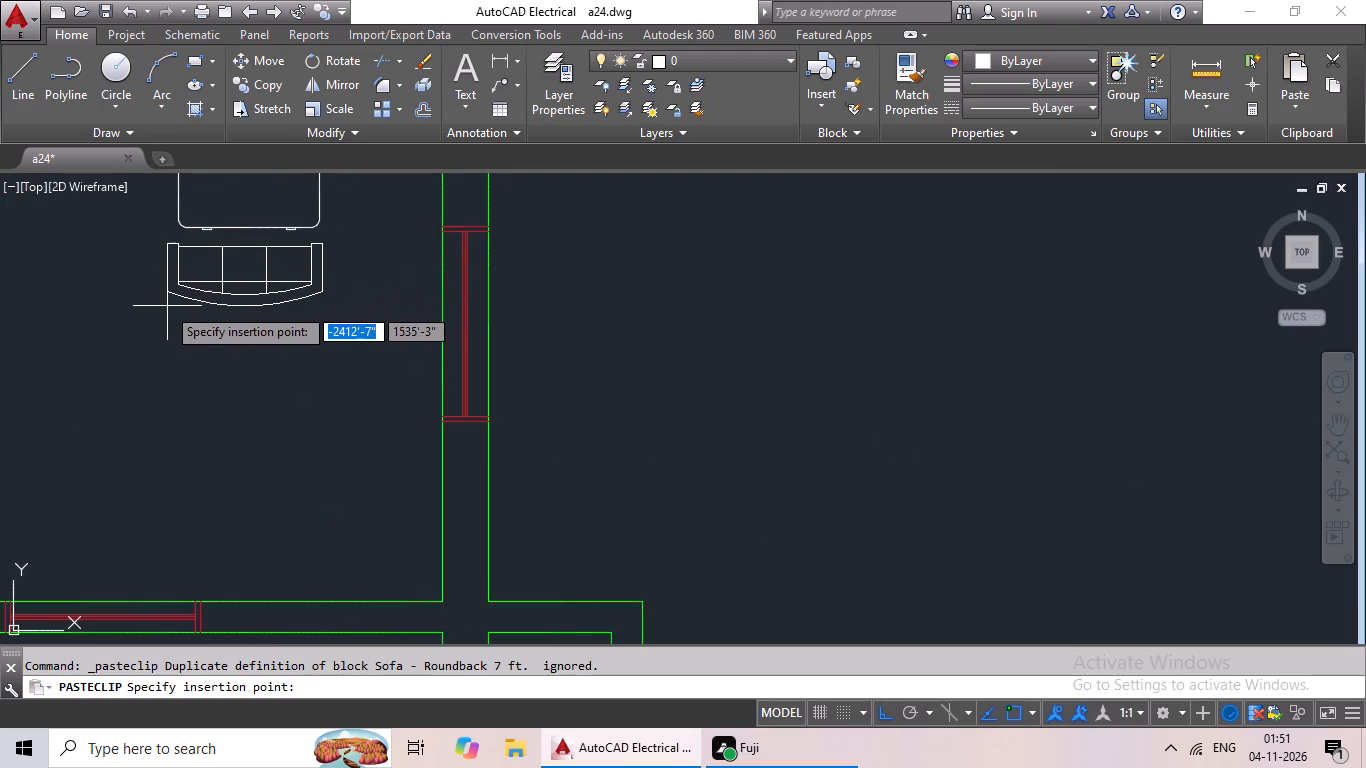
pyautogui.click(167, 306)
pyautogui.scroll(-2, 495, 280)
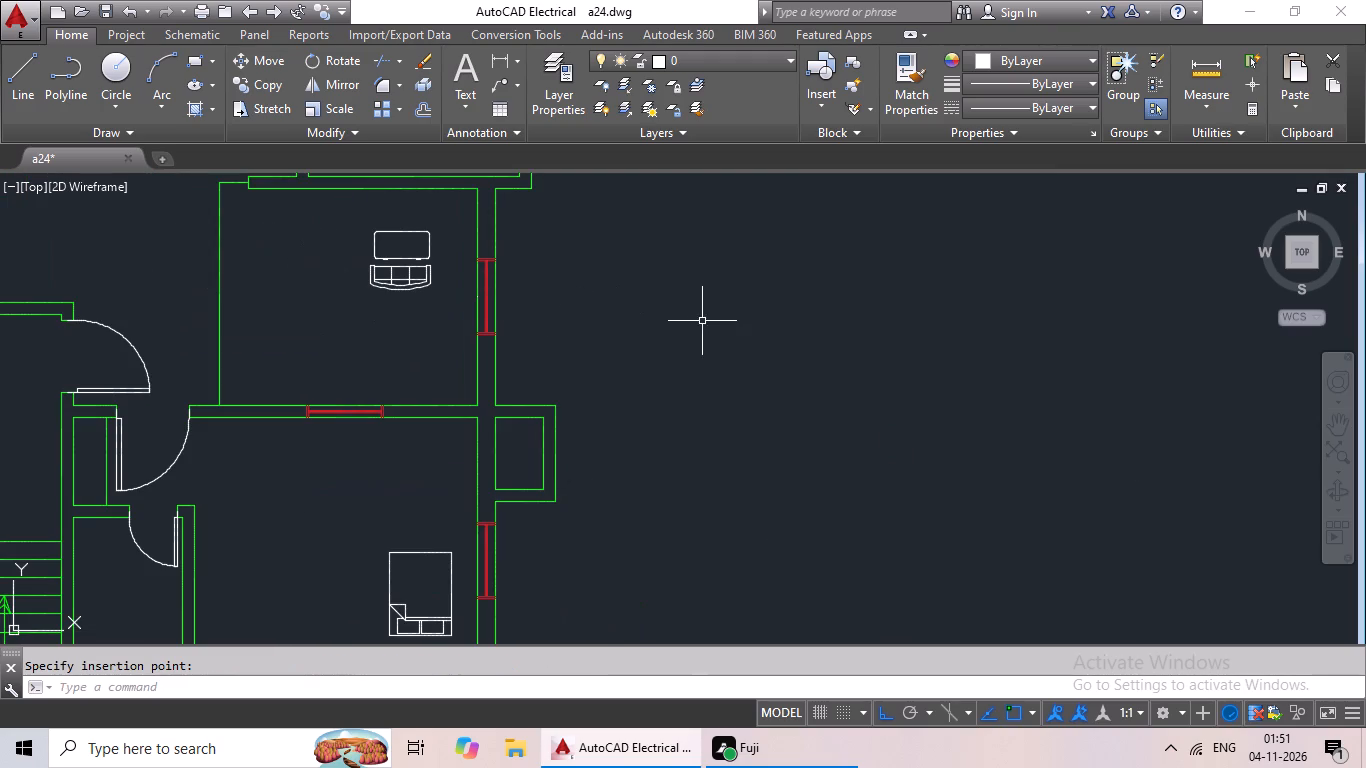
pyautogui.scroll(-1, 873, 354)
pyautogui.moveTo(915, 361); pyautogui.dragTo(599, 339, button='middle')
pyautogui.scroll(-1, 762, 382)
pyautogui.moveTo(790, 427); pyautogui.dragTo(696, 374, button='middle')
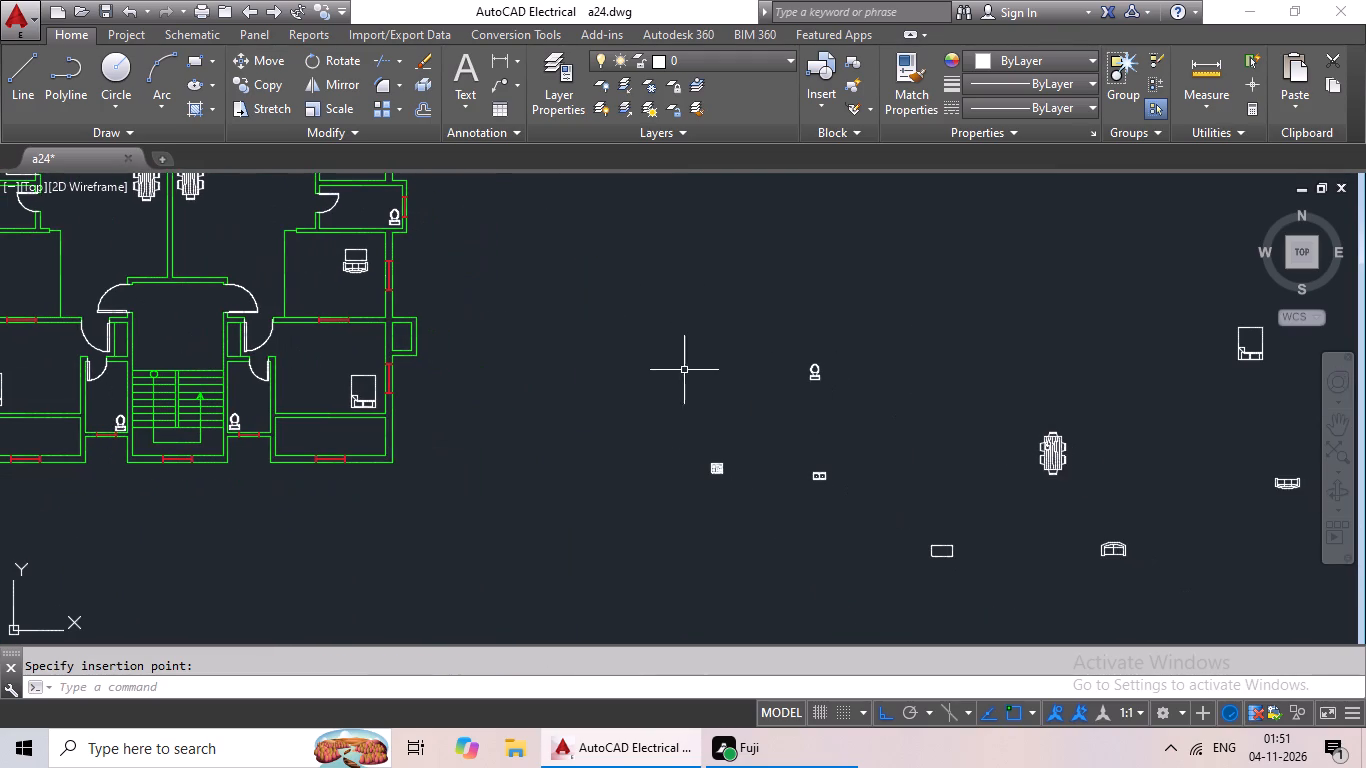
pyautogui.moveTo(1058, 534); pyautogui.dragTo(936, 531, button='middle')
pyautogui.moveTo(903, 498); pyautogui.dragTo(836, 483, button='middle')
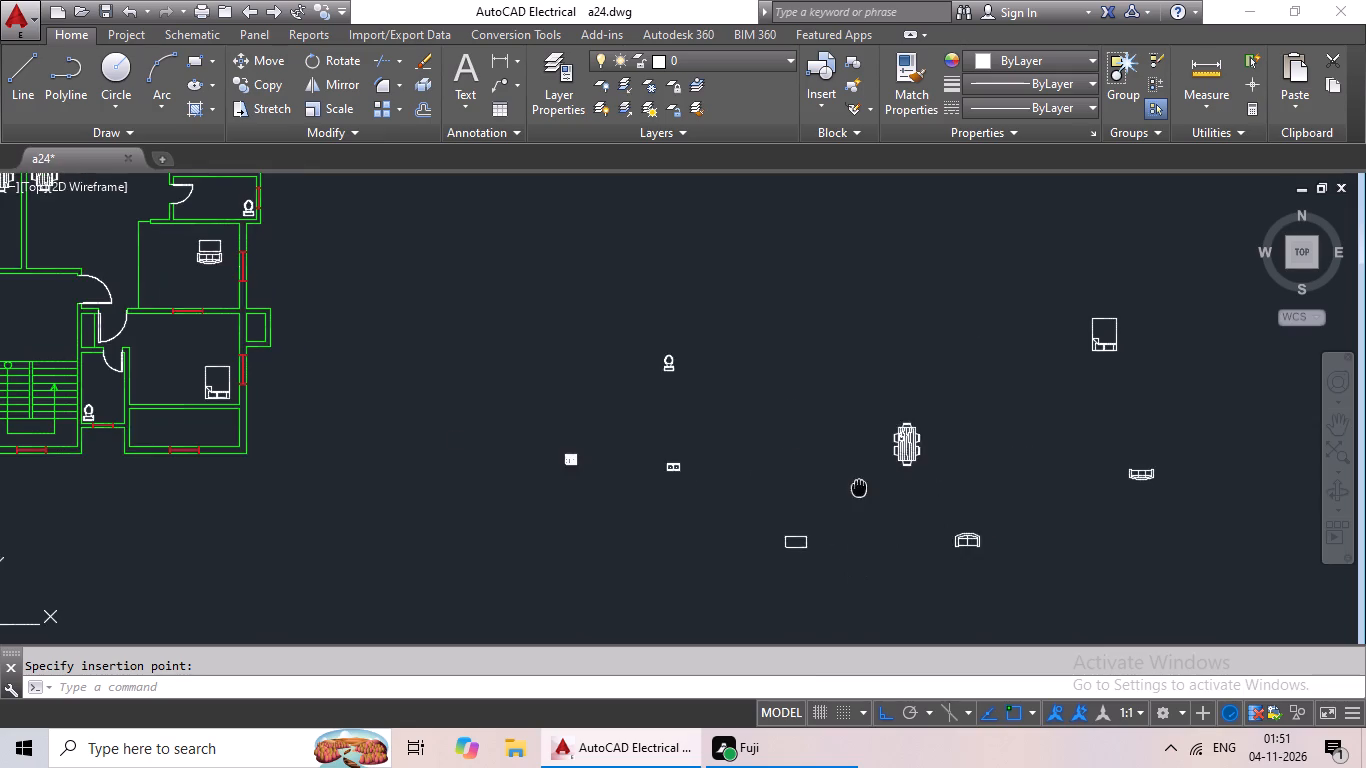
# Rotate the loose three-seat sofa by two successive 90° turns so that its curved back faces up.
pyautogui.moveTo(836, 483); pyautogui.dragTo(763, 473, button='middle')
pyautogui.moveTo(1094, 496); pyautogui.dragTo(894, 514, button='middle')
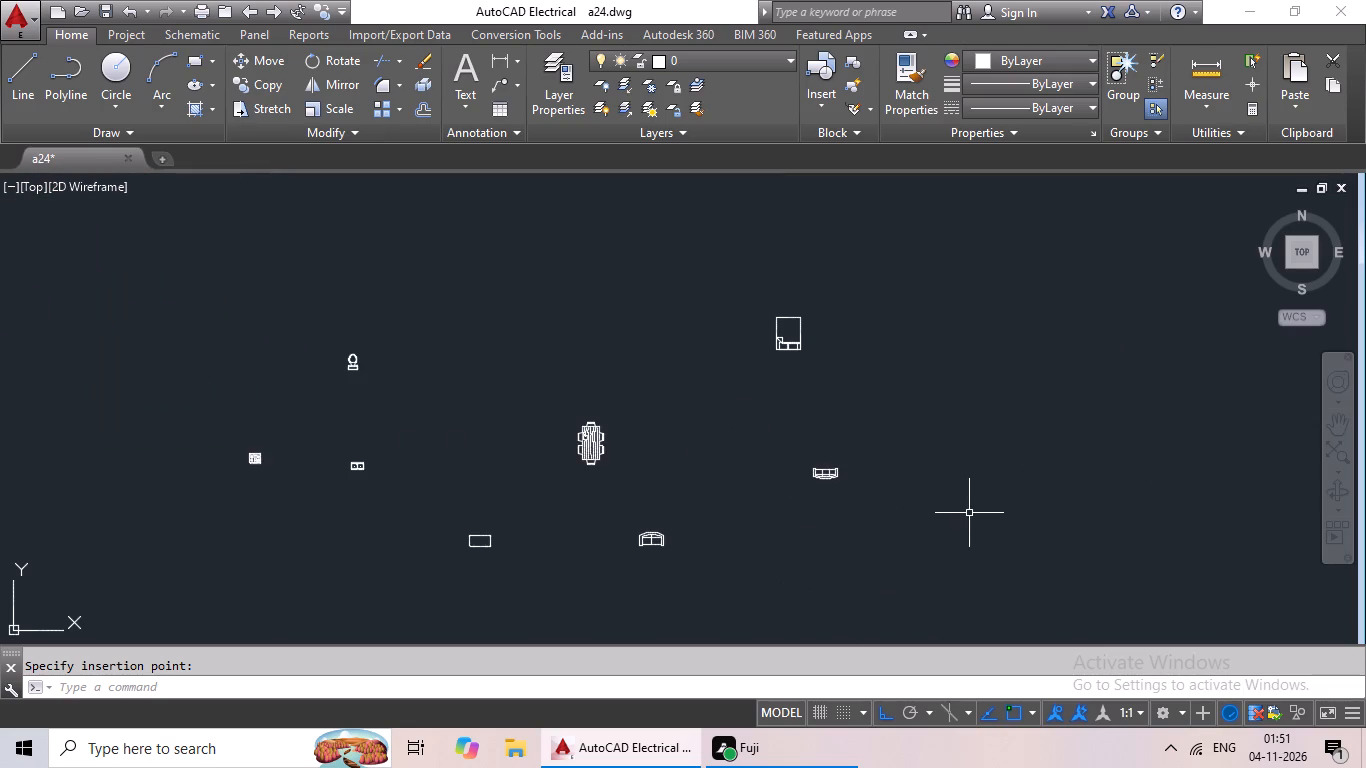
pyautogui.scroll(2, 900, 460)
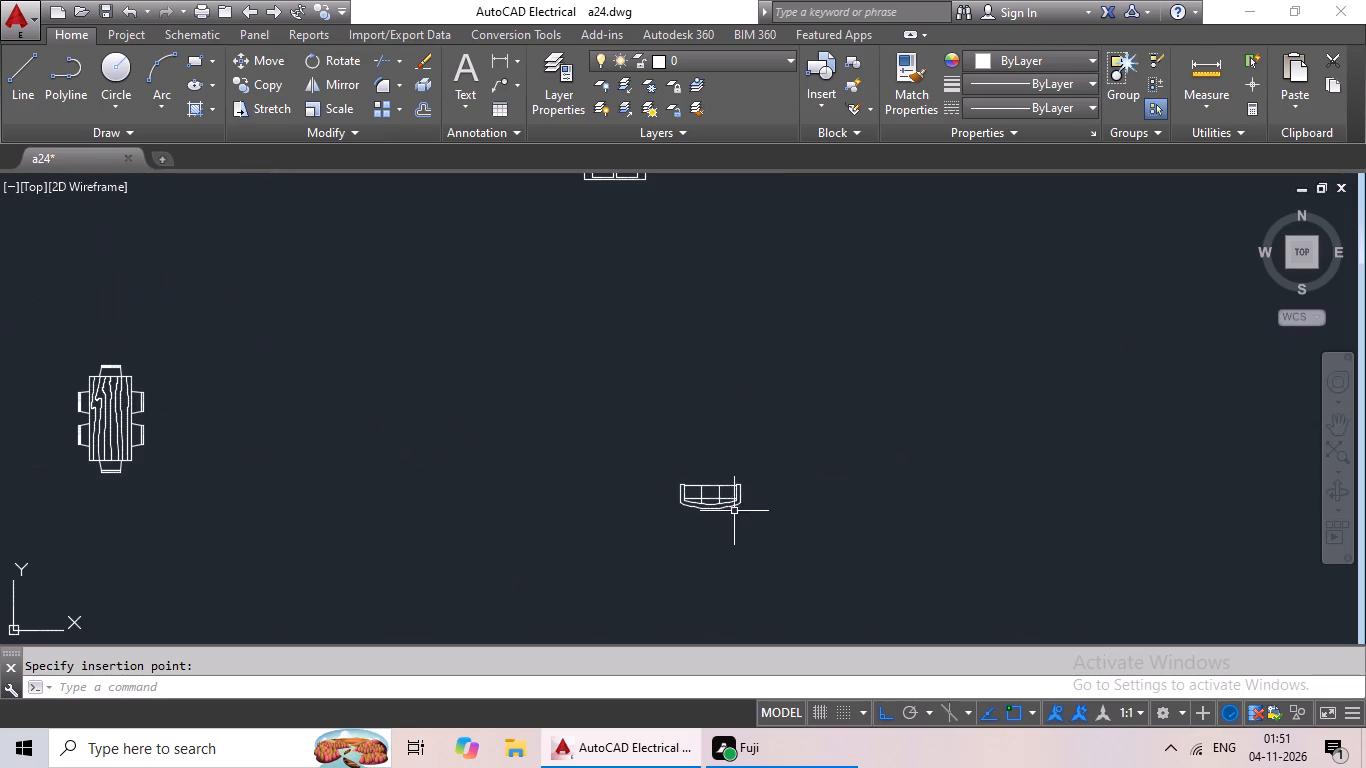
pyautogui.click(704, 491)
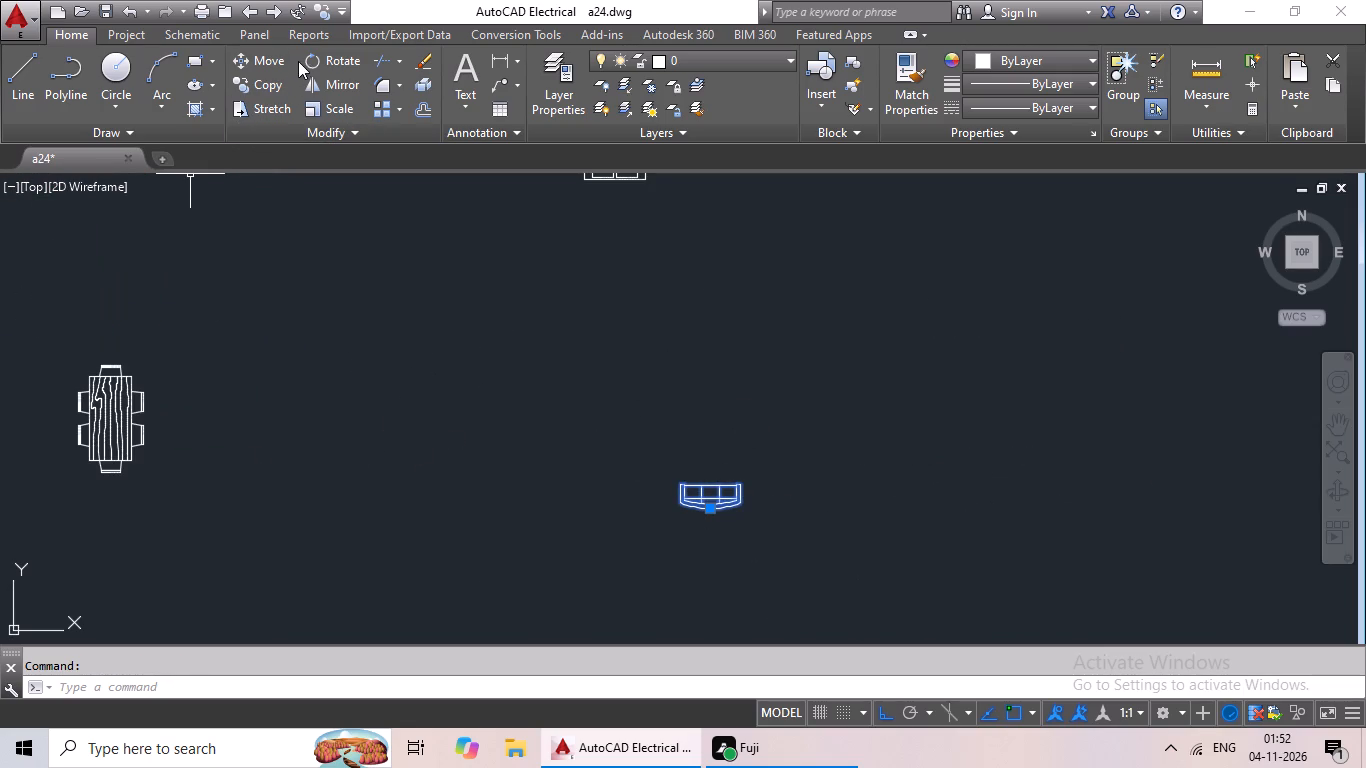
pyautogui.click(303, 57)
pyautogui.scroll(3, 722, 506)
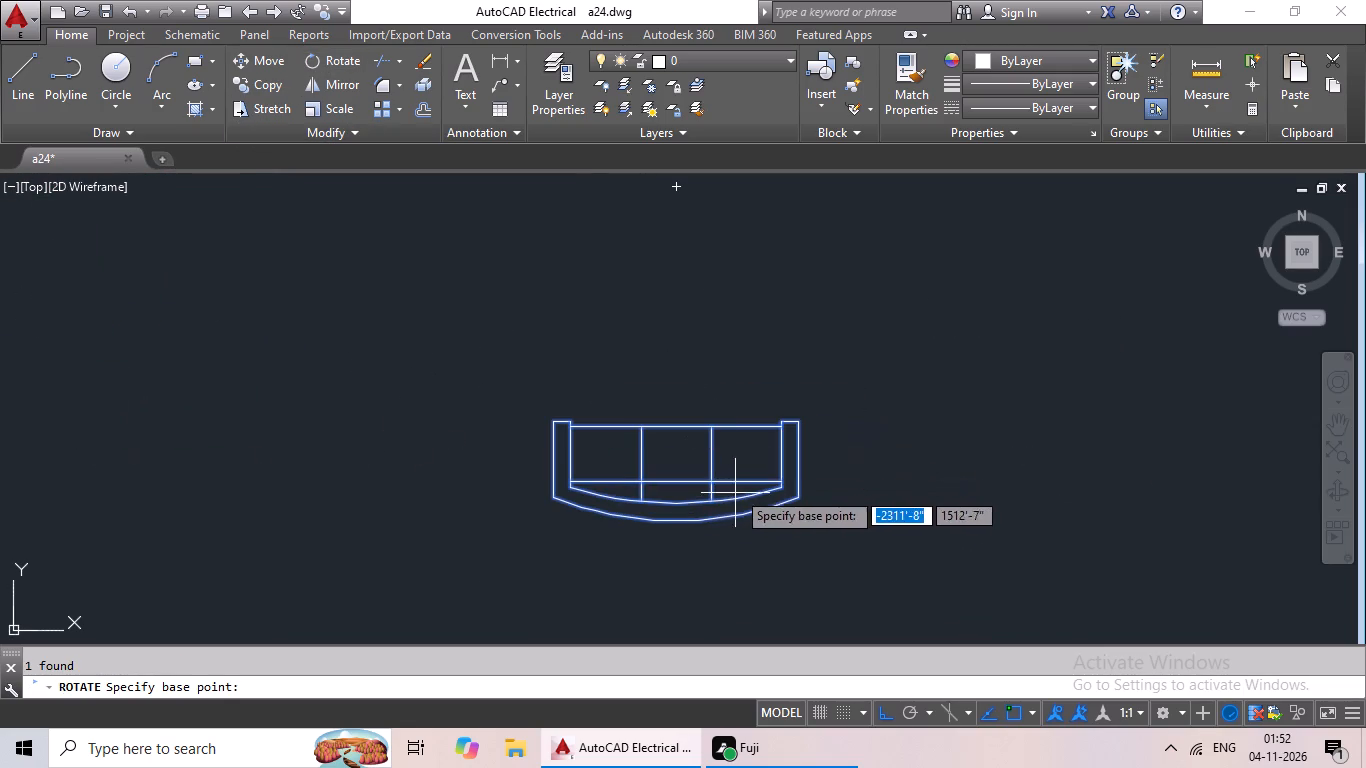
pyautogui.click(573, 422)
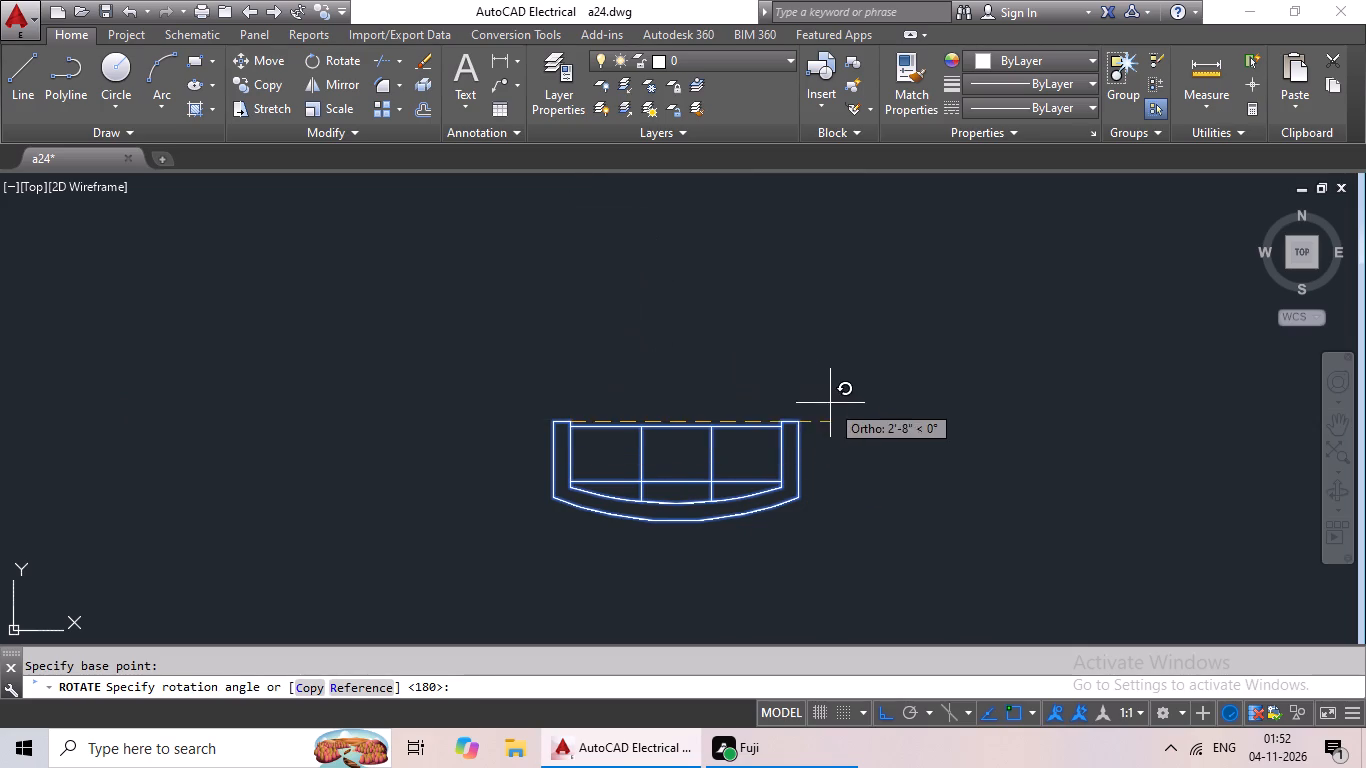
pyautogui.moveTo(520, 363); pyautogui.dragTo(497, 424)
pyautogui.scroll(-3, 801, 349)
pyautogui.moveTo(773, 304); pyautogui.dragTo(702, 320)
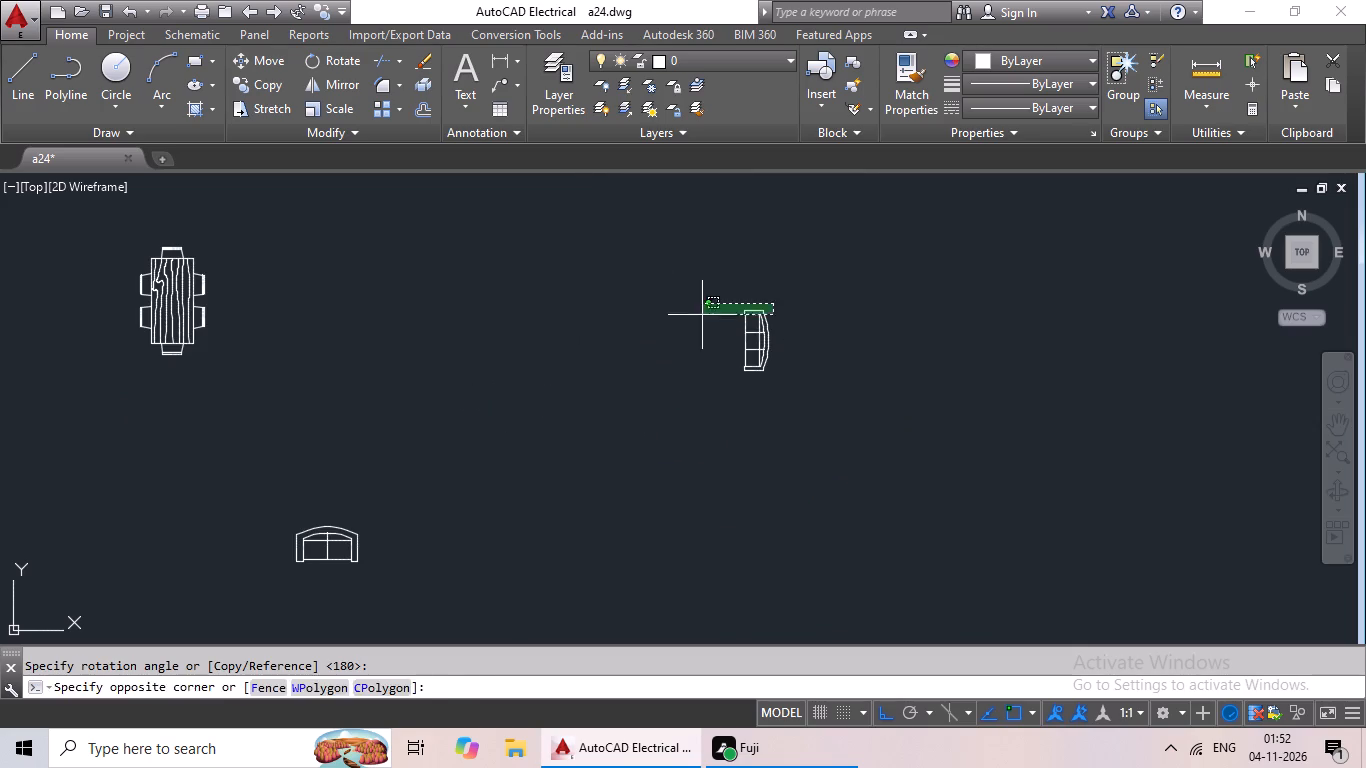
pyautogui.moveTo(702, 320); pyautogui.dragTo(803, 360)
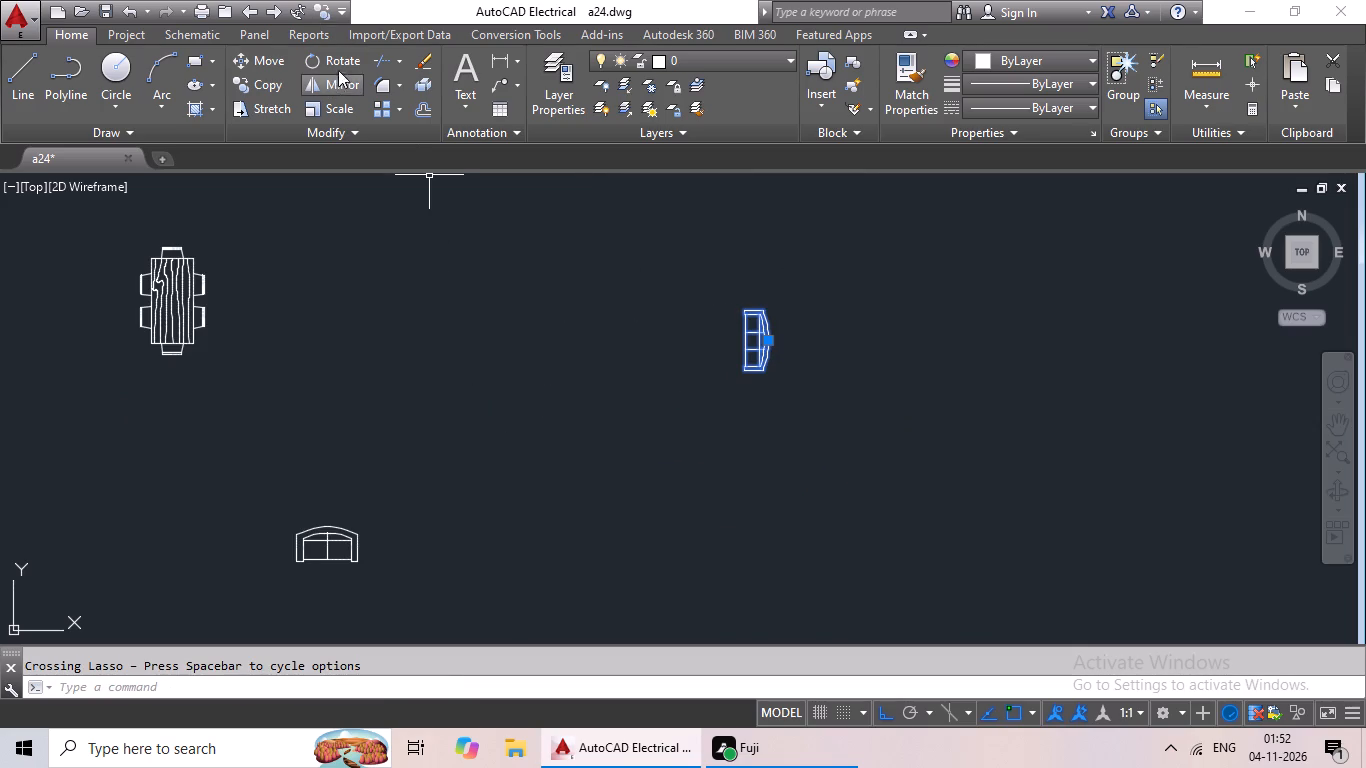
pyautogui.click(343, 63)
pyautogui.click(758, 313)
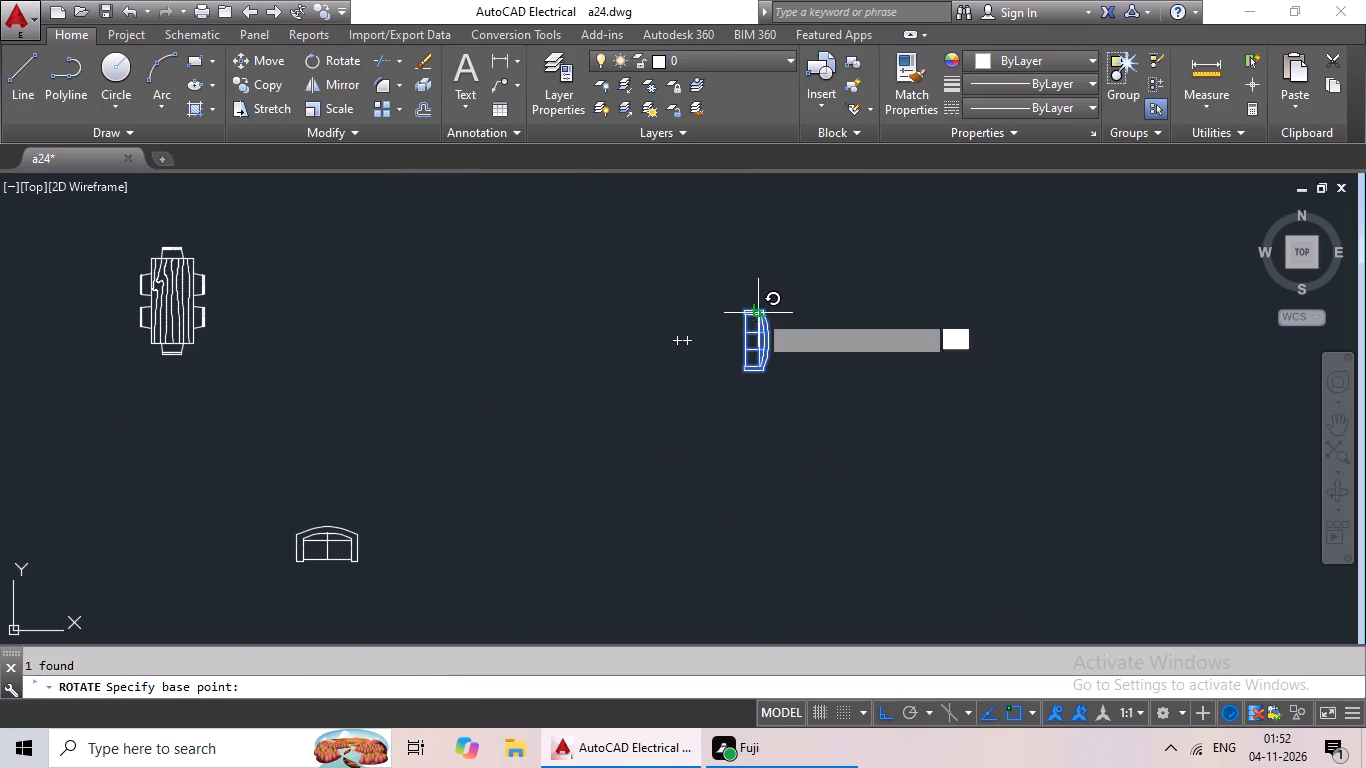
pyautogui.click(751, 257)
# Copy the rotated three-seat sofa to just above the desk in the open room, with its seat facing the desk.
pyautogui.moveTo(787, 256); pyautogui.dragTo(841, 326)
pyautogui.hotkey('ctrl', 'c')
pyautogui.hotkey('ctrl', 'v')
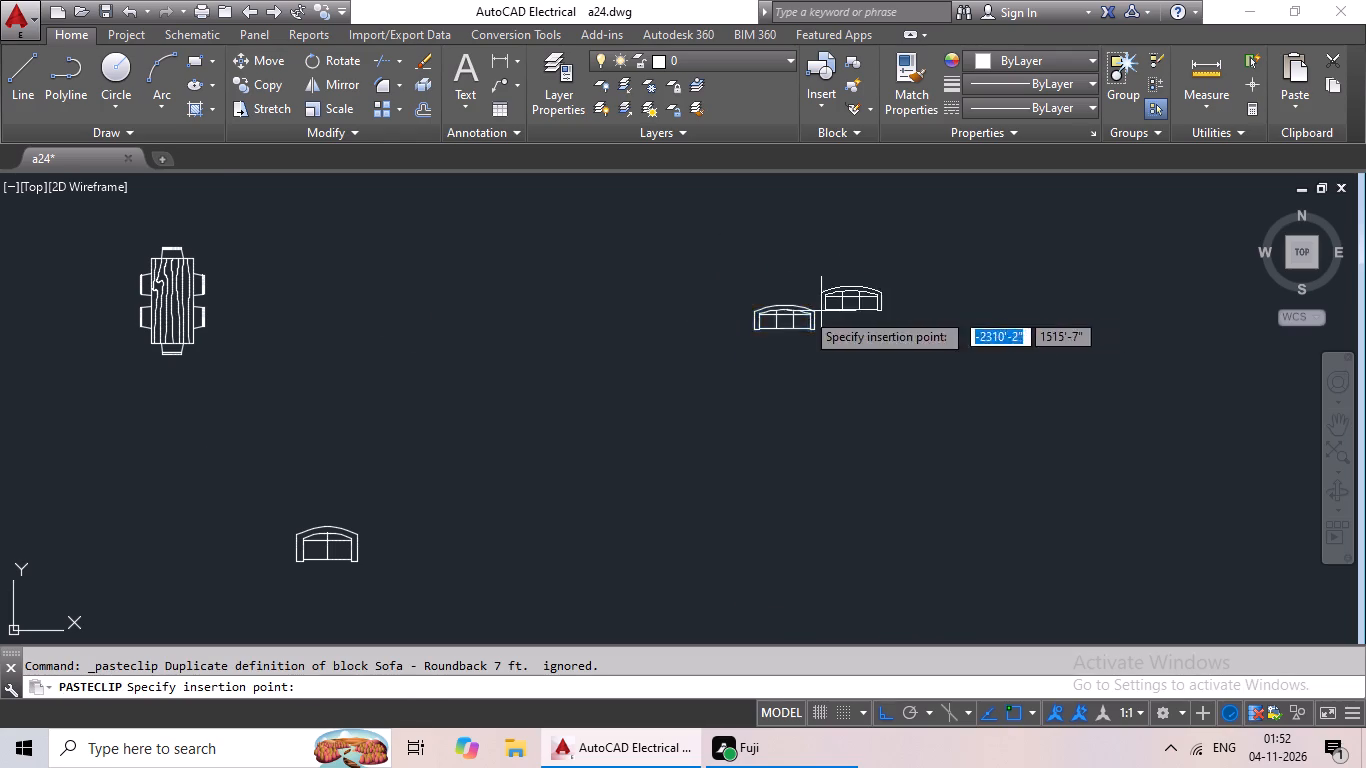
pyautogui.keyDown('ctrl'); pyautogui.scroll(-3, 782, 309); pyautogui.keyUp('ctrl')
pyautogui.moveTo(576, 258); pyautogui.dragTo(820, 351, button='middle')
pyautogui.scroll(4, 442, 272)
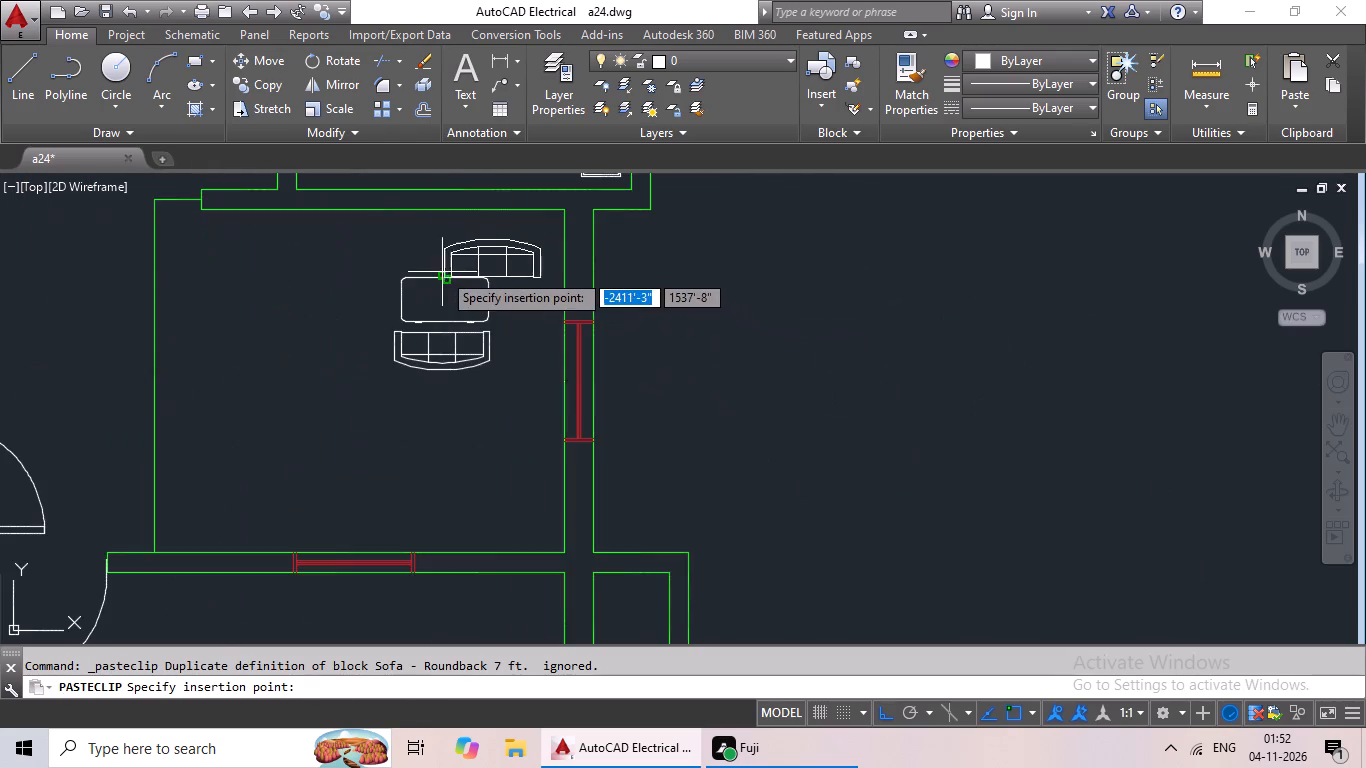
pyautogui.scroll(2, 410, 262)
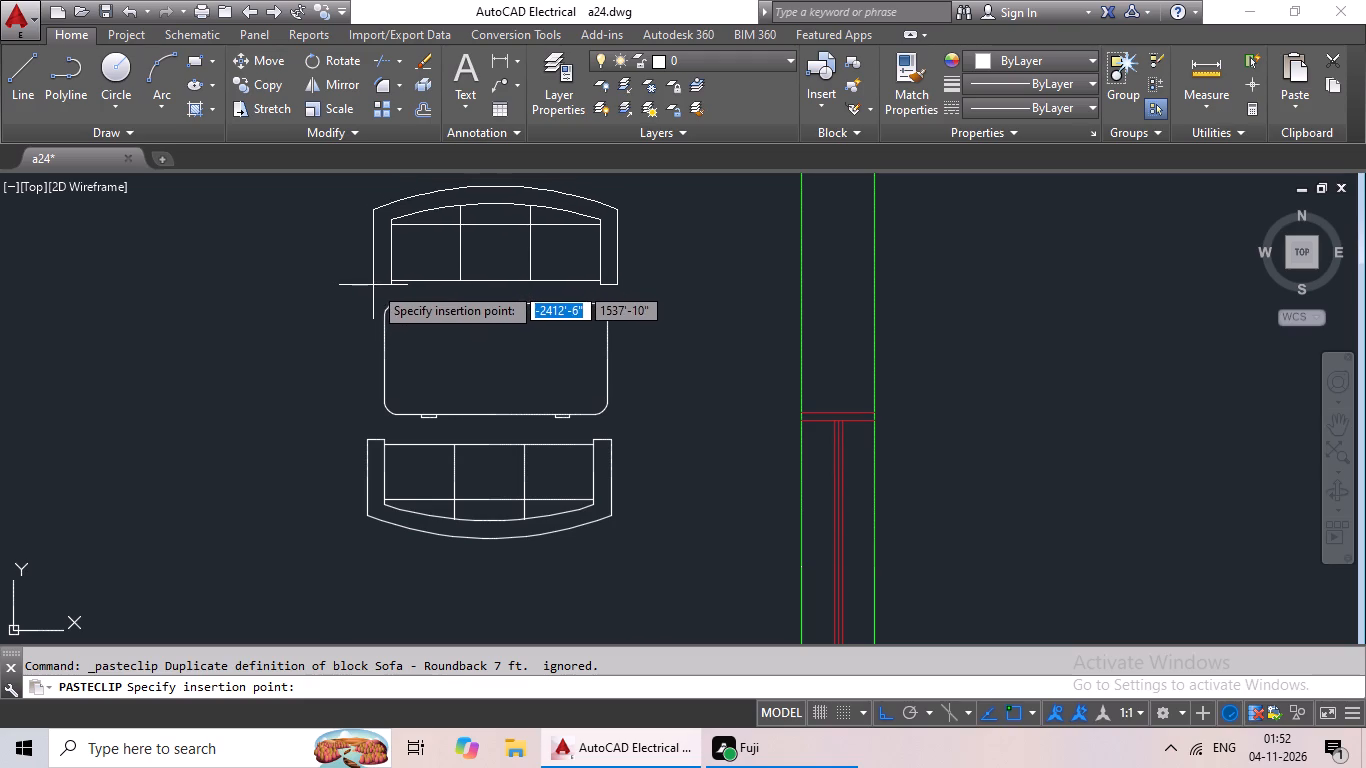
pyautogui.click(375, 286)
# Rotate the loose two-seat roundback loveseat 90° clockwise so that its curved back faces right.
pyautogui.scroll(-3, 623, 286)
pyautogui.scroll(-1, 740, 314)
pyautogui.moveTo(933, 340); pyautogui.dragTo(689, 344, button='middle')
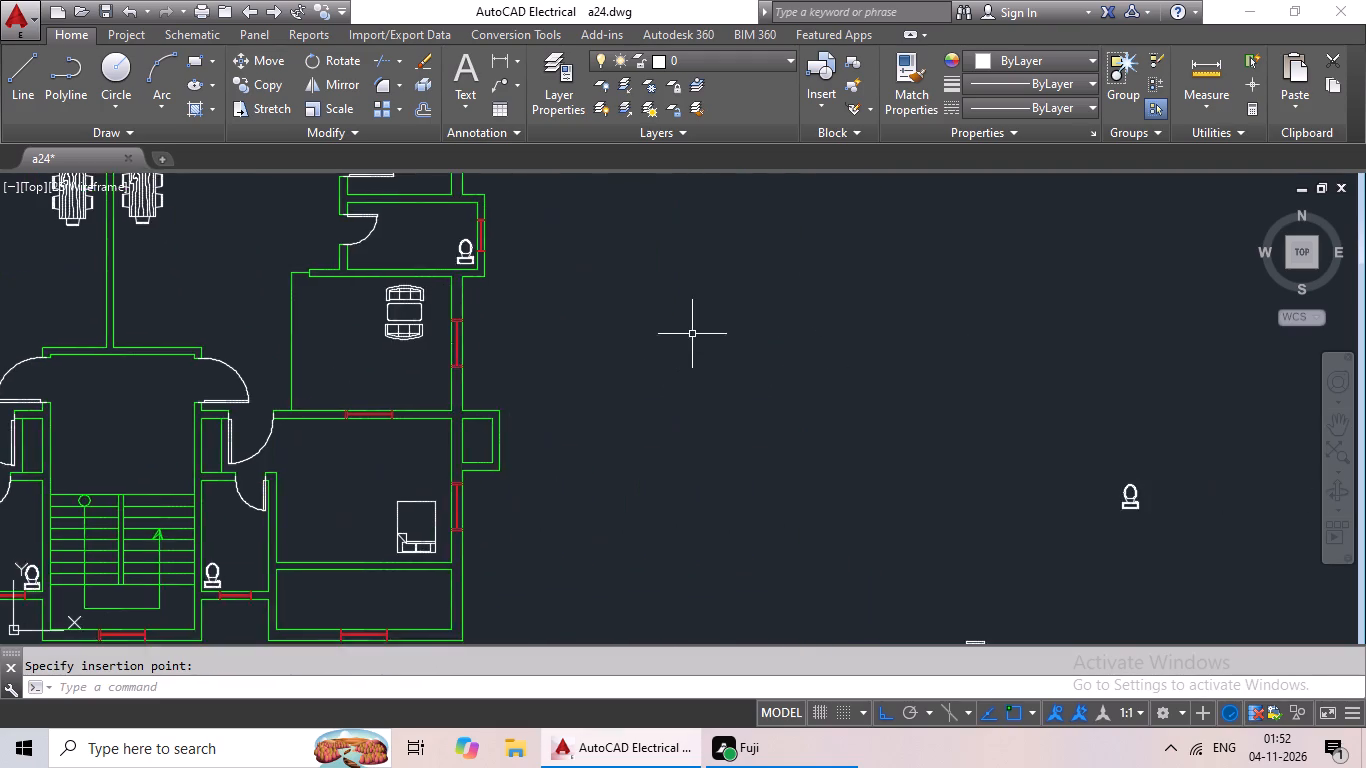
pyautogui.scroll(-1, 713, 331)
pyautogui.moveTo(794, 343); pyautogui.dragTo(685, 331, button='middle')
pyautogui.scroll(-1, 759, 327)
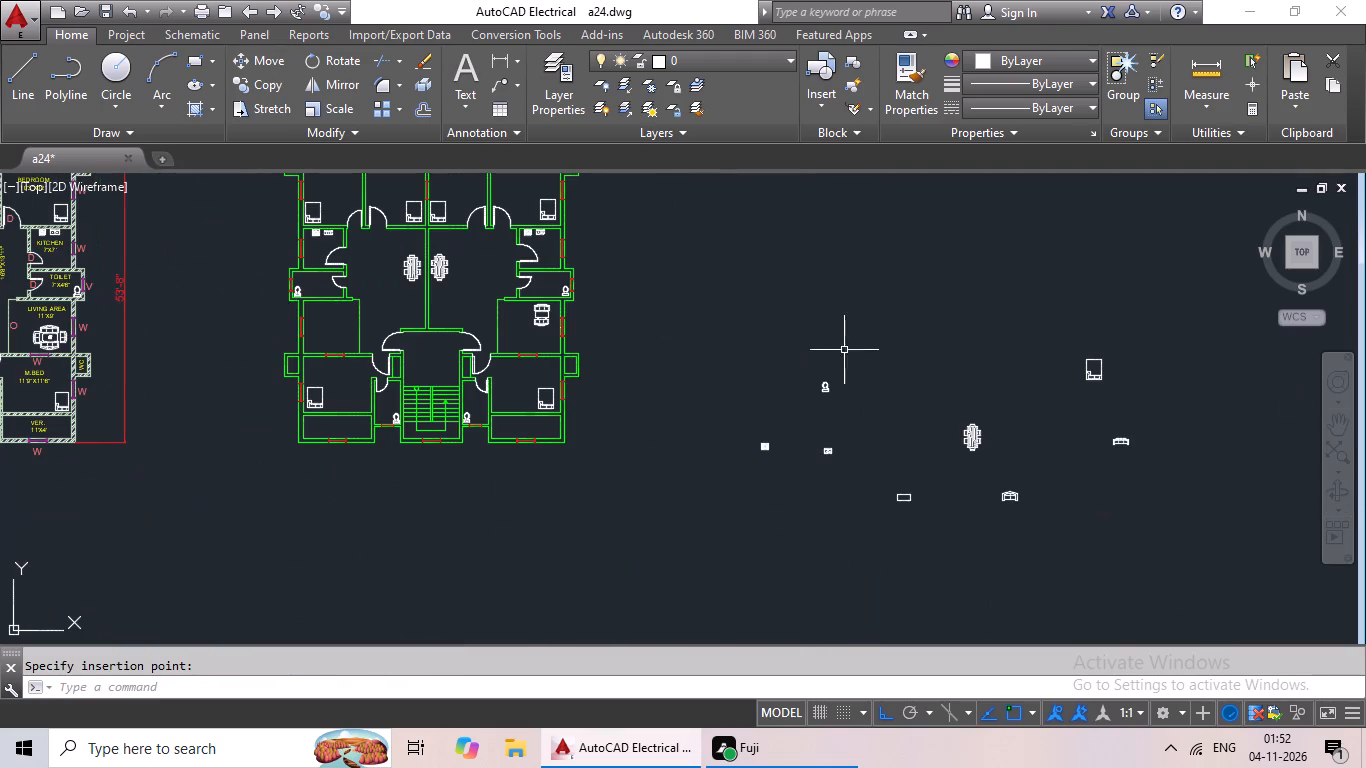
pyautogui.moveTo(853, 365); pyautogui.dragTo(685, 365, button='middle')
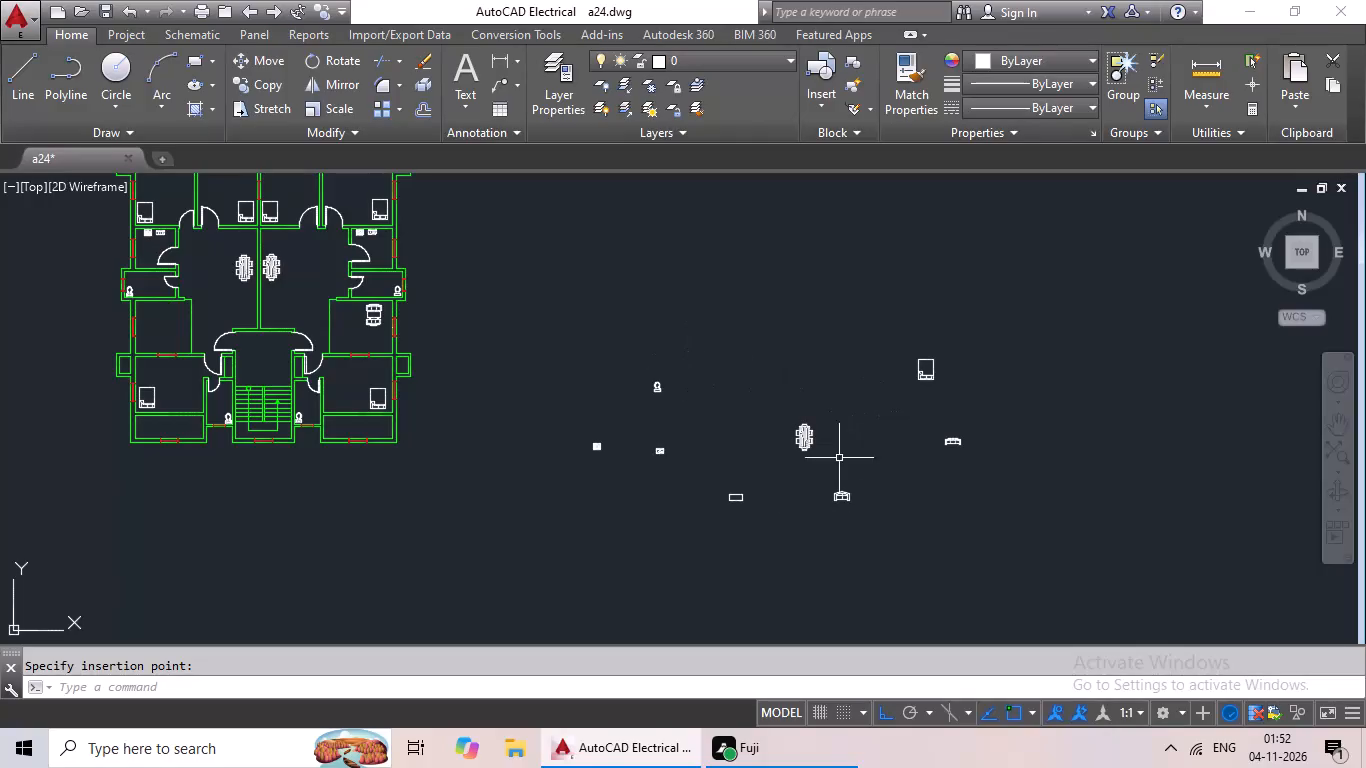
pyautogui.click(852, 497)
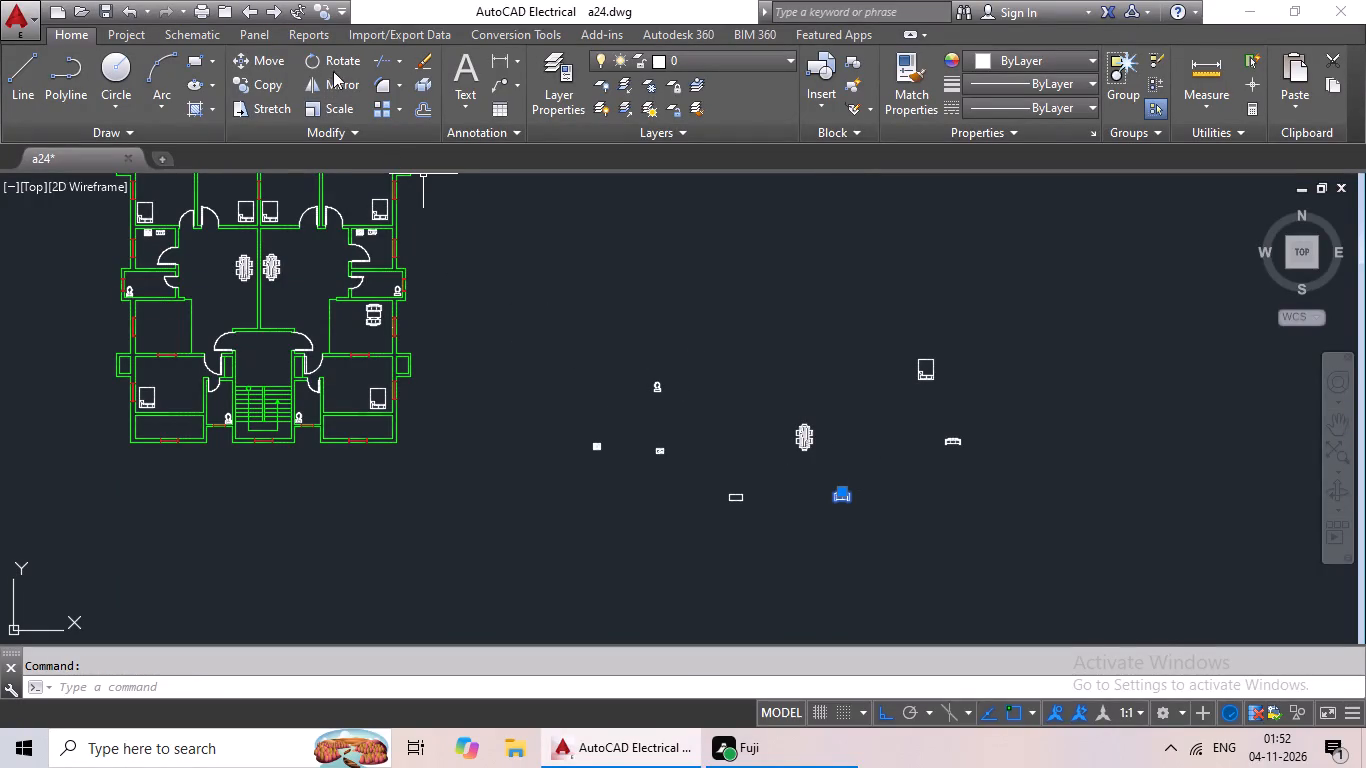
pyautogui.click(339, 61)
pyautogui.scroll(4, 793, 536)
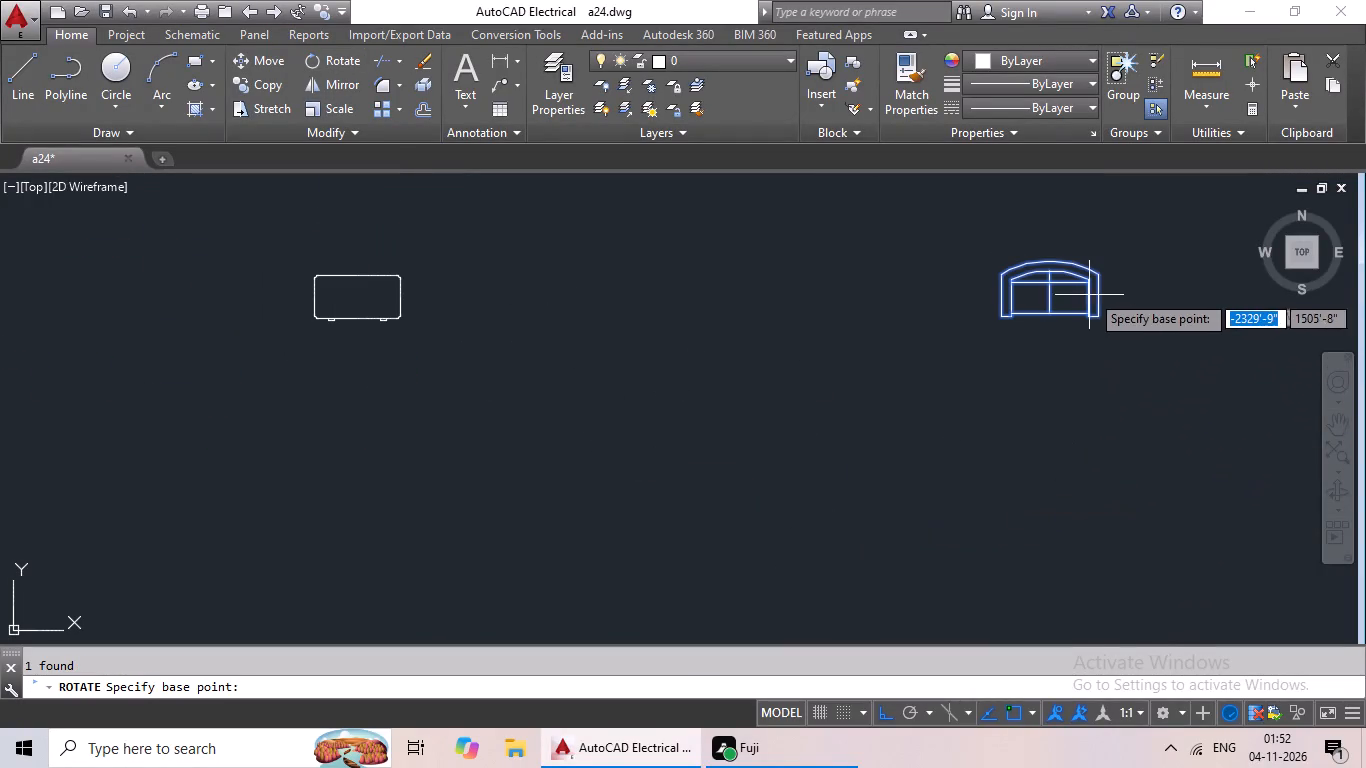
pyautogui.click(1099, 284)
pyautogui.click(1046, 391)
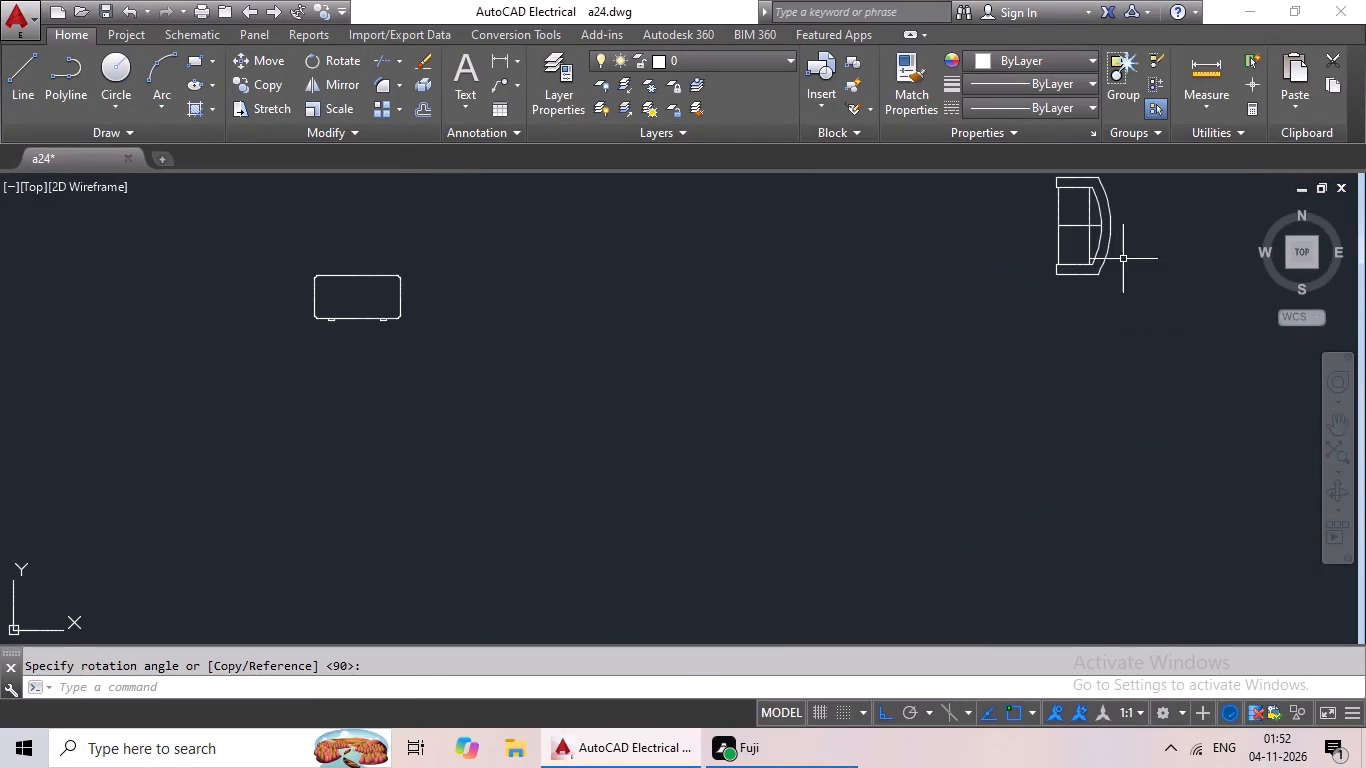
# Copy the rotated loveseat to the right side of the desk, between the two sofas and the window wall.
pyautogui.click(1080, 258)
pyautogui.click(1055, 277)
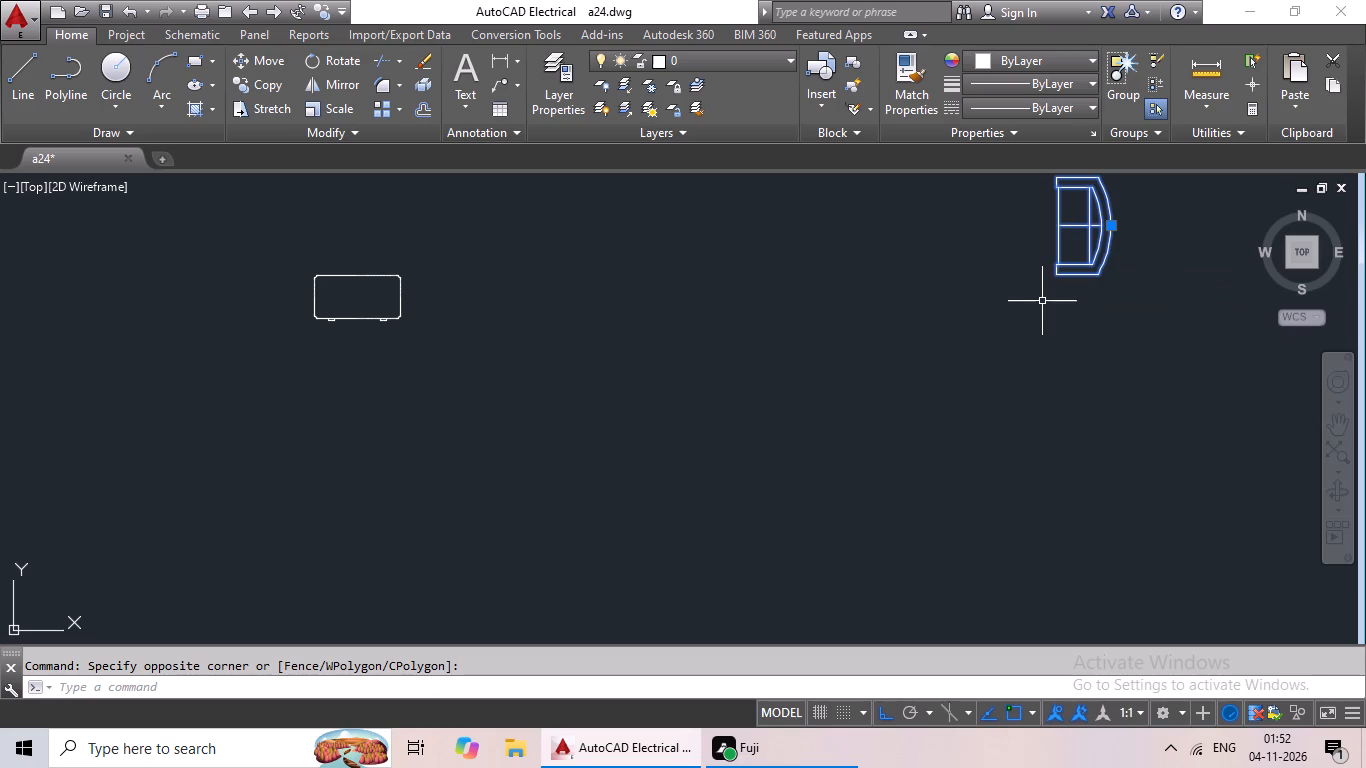
pyautogui.hotkey('ctrl', 'c')
pyautogui.hotkey('ctrl', 'v')
pyautogui.keyDown('ctrl'); pyautogui.scroll(-3, 974, 323); pyautogui.keyUp('ctrl')
pyautogui.scroll(-2, 659, 332)
pyautogui.moveTo(640, 331); pyautogui.dragTo(638, 444, button='middle')
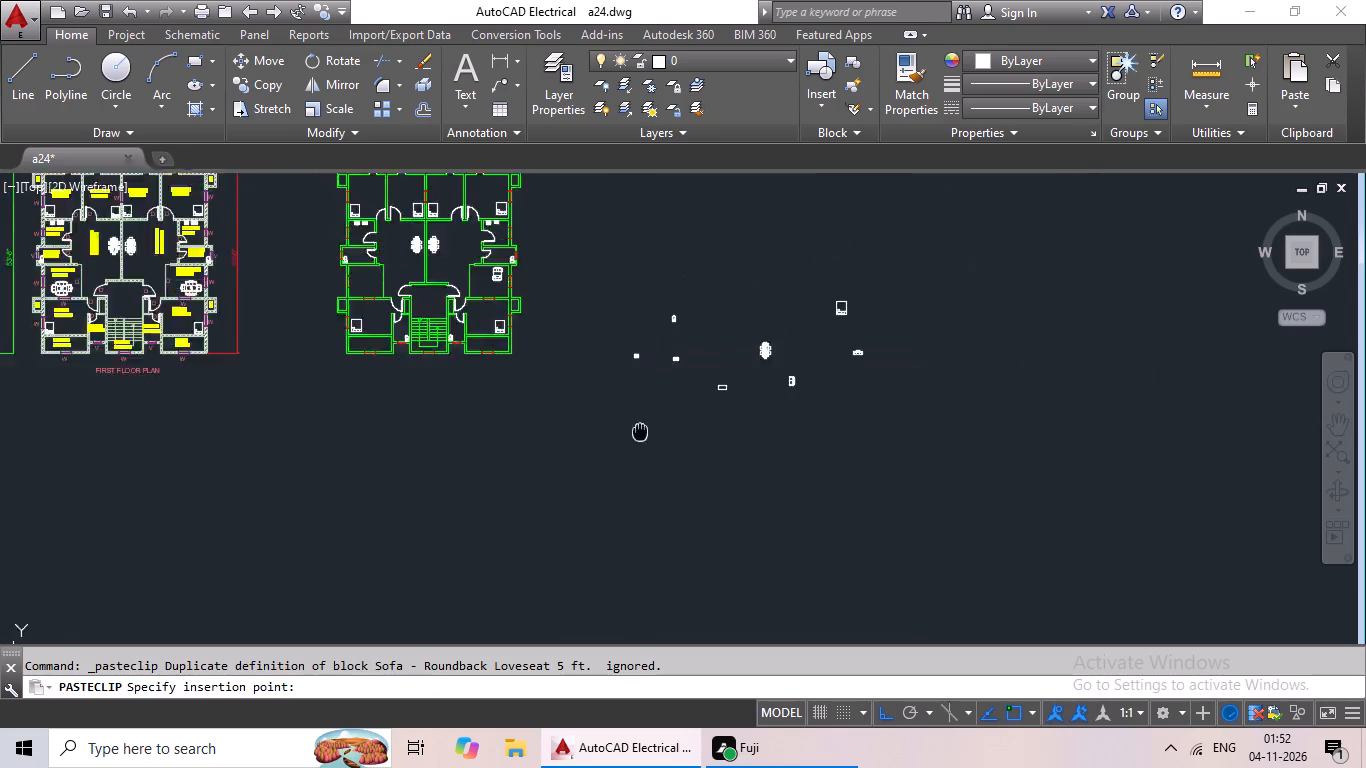
pyautogui.moveTo(638, 444); pyautogui.dragTo(634, 472, button='middle')
pyautogui.scroll(5, 494, 363)
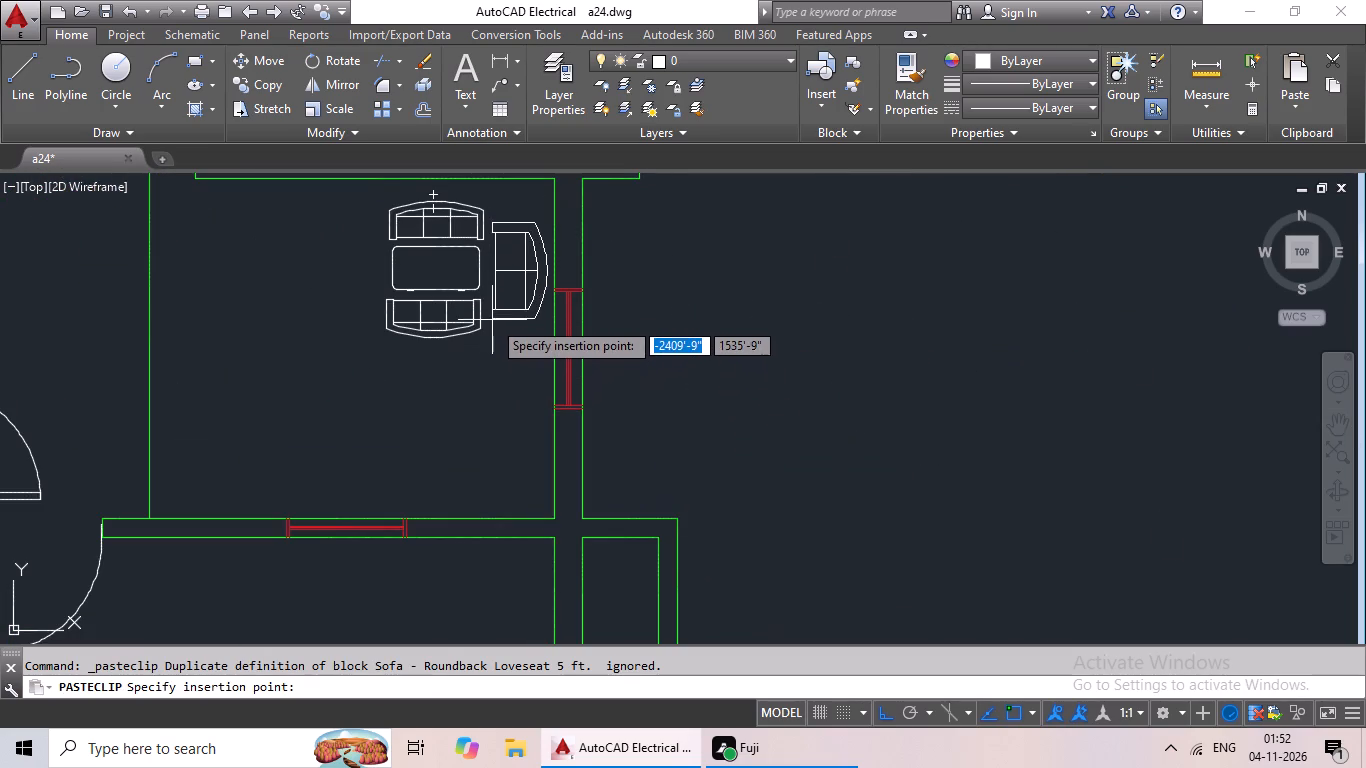
pyautogui.click(491, 322)
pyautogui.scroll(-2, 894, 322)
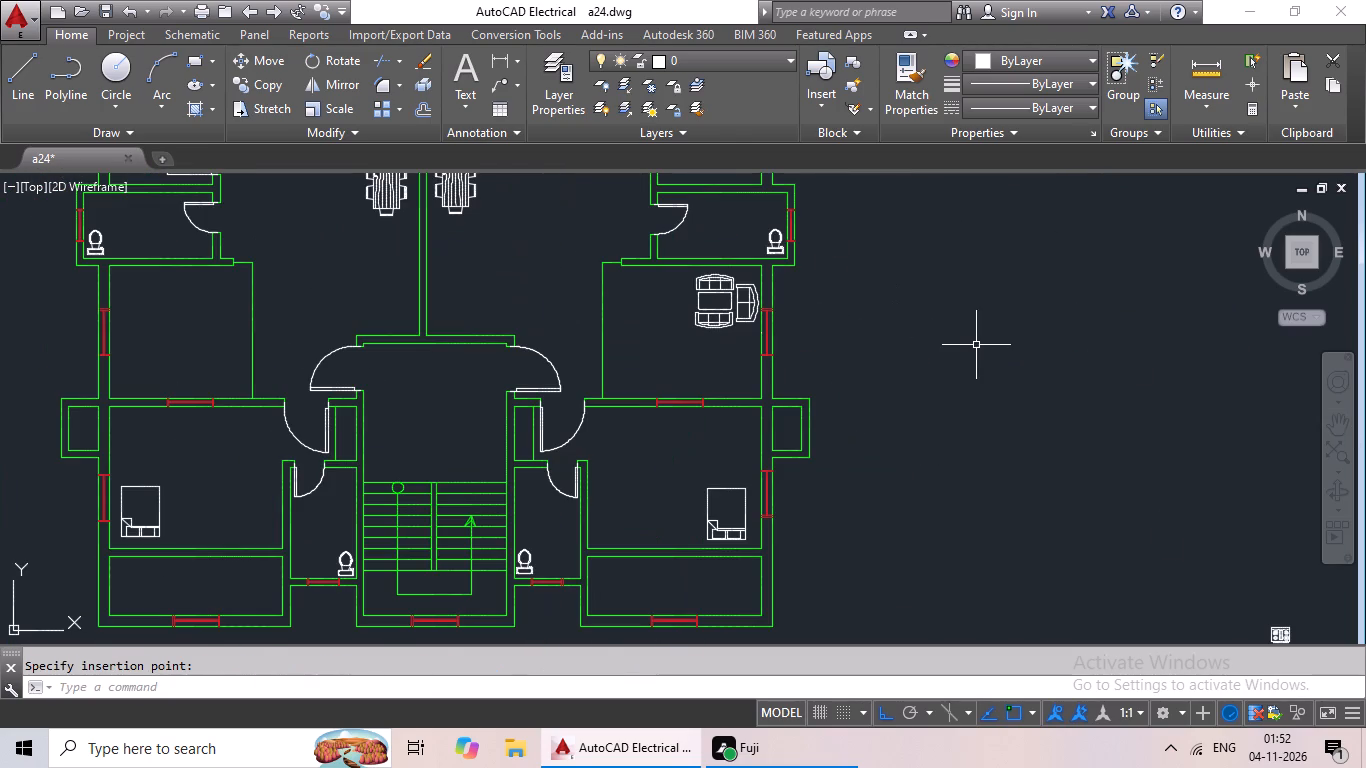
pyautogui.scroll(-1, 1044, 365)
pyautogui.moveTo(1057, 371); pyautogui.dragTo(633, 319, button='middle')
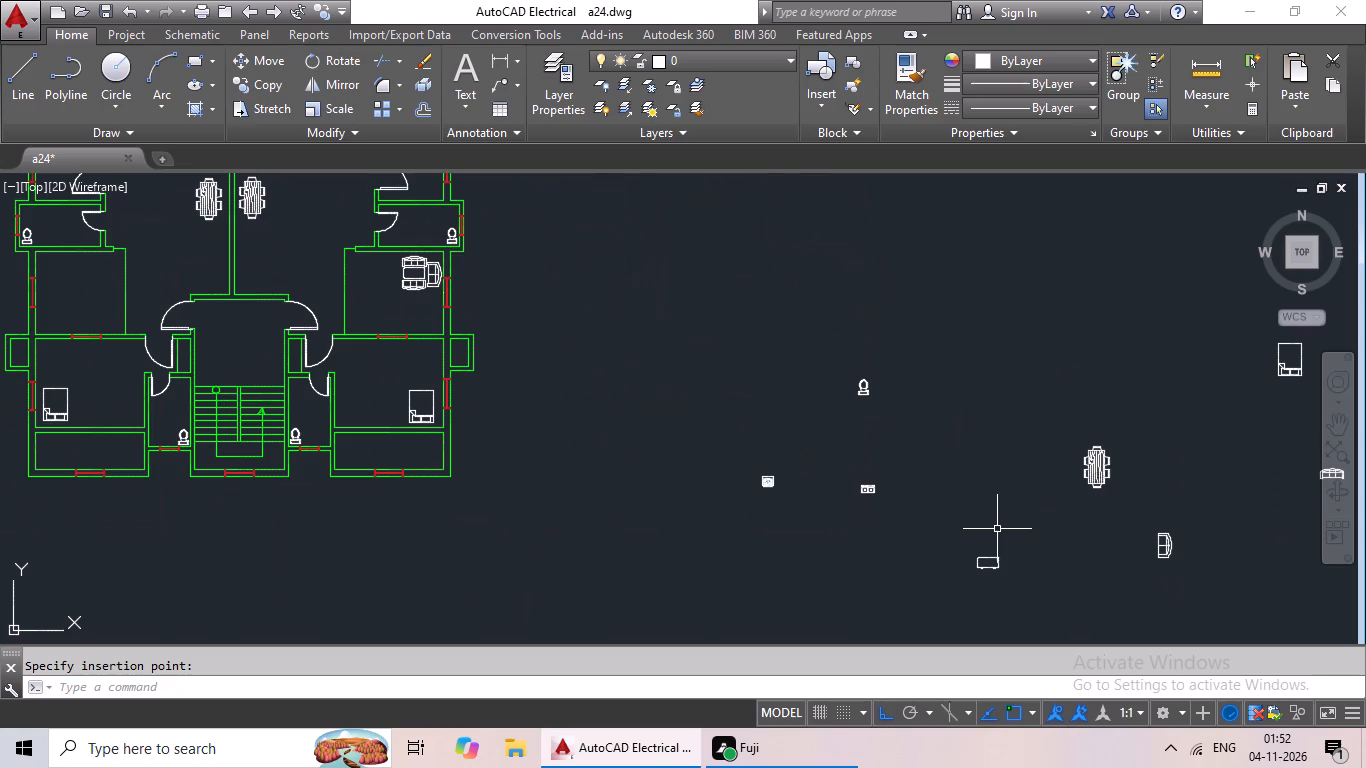
# Rotate the loose loveseat beside the plan half a turn so its back faces the opposite way.
pyautogui.scroll(4, 1189, 555)
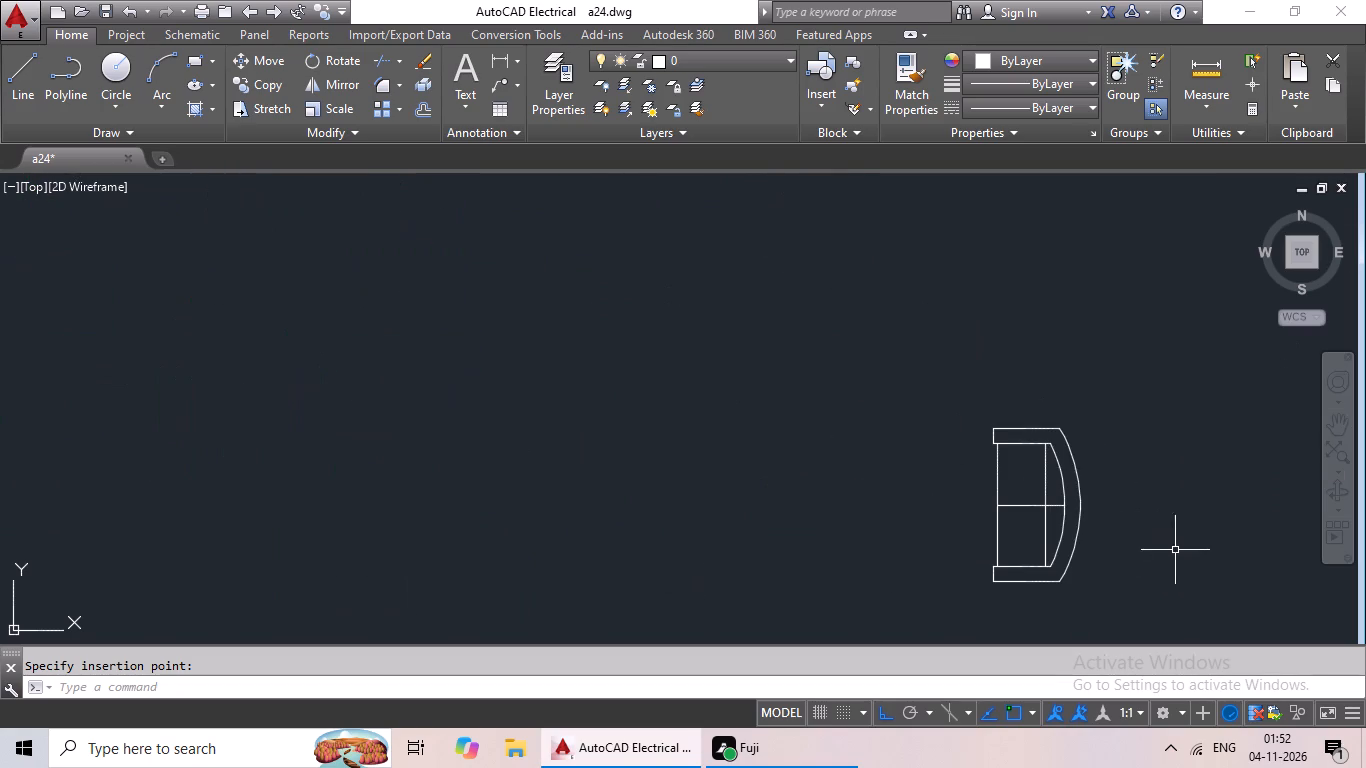
pyautogui.click(1054, 460)
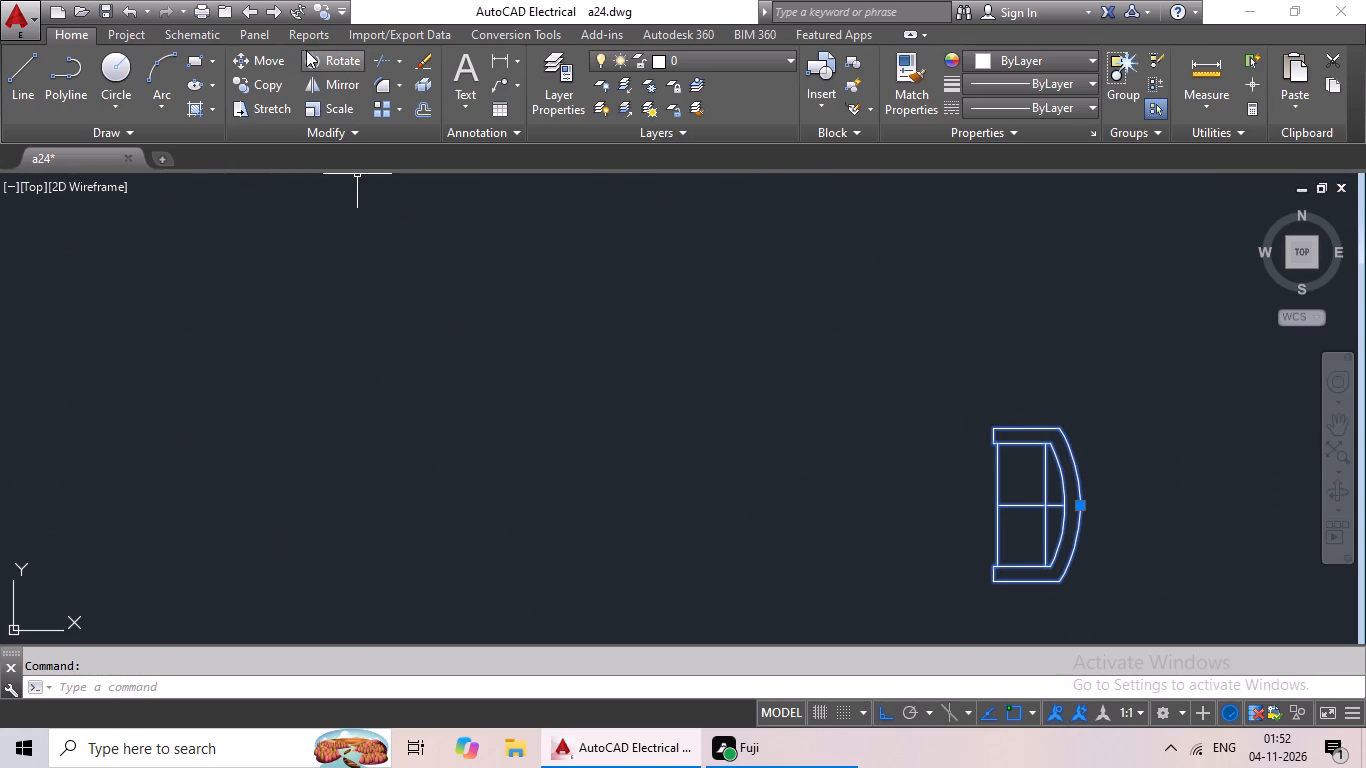
pyautogui.click(306, 50)
pyautogui.scroll(-2, 1103, 380)
pyautogui.moveTo(1113, 402); pyautogui.dragTo(826, 393, button='middle')
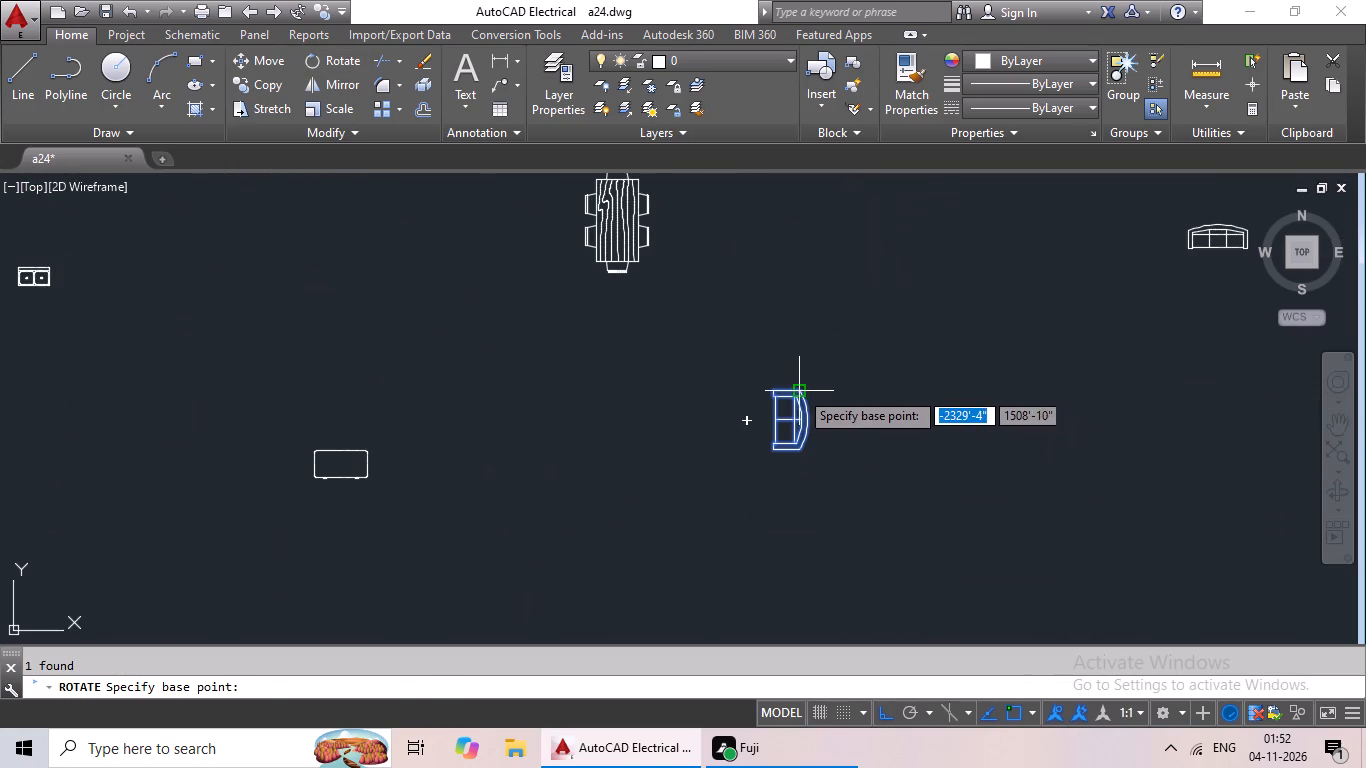
pyautogui.click(799, 390)
pyautogui.click(611, 461)
# Copy the rotated loveseat into the right flat's living area, on the open left side of the coffee table.
pyautogui.moveTo(861, 288); pyautogui.dragTo(767, 388)
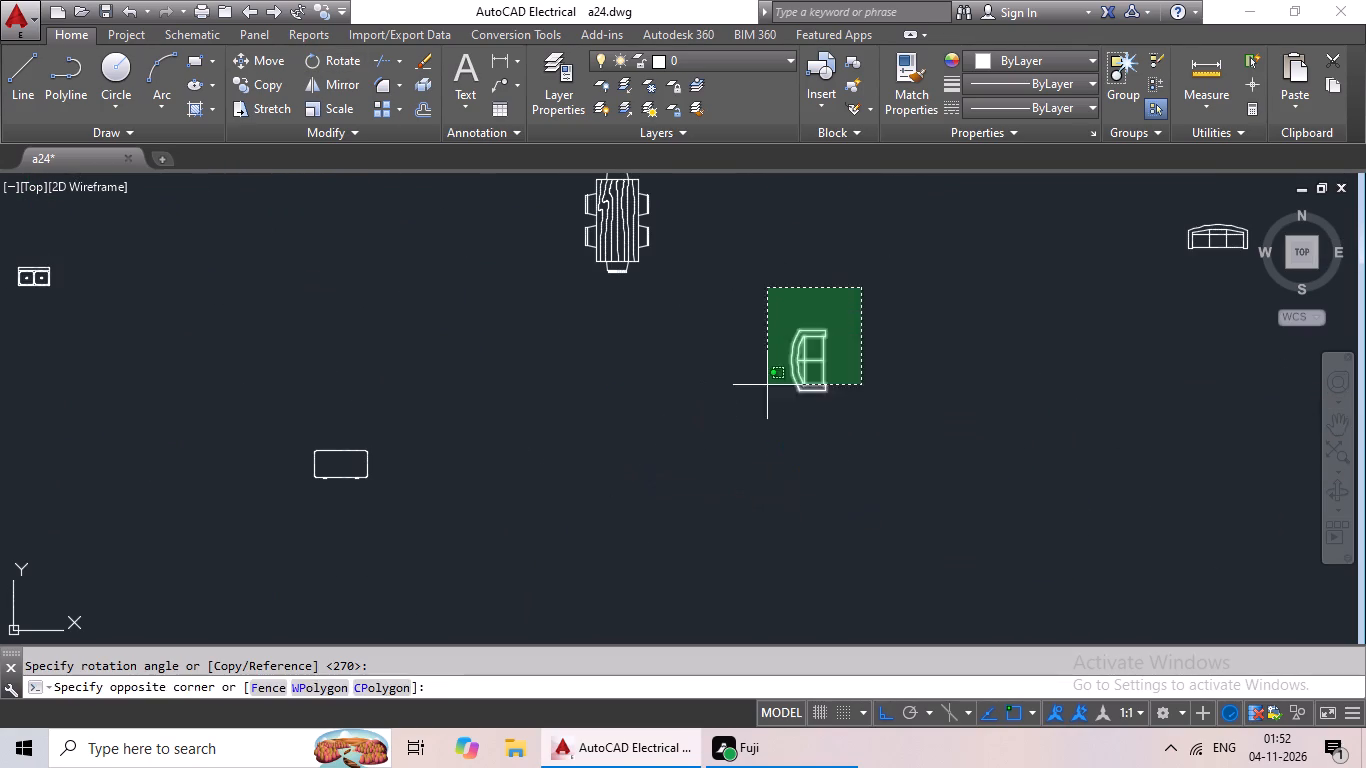
pyautogui.moveTo(767, 388); pyautogui.dragTo(842, 393)
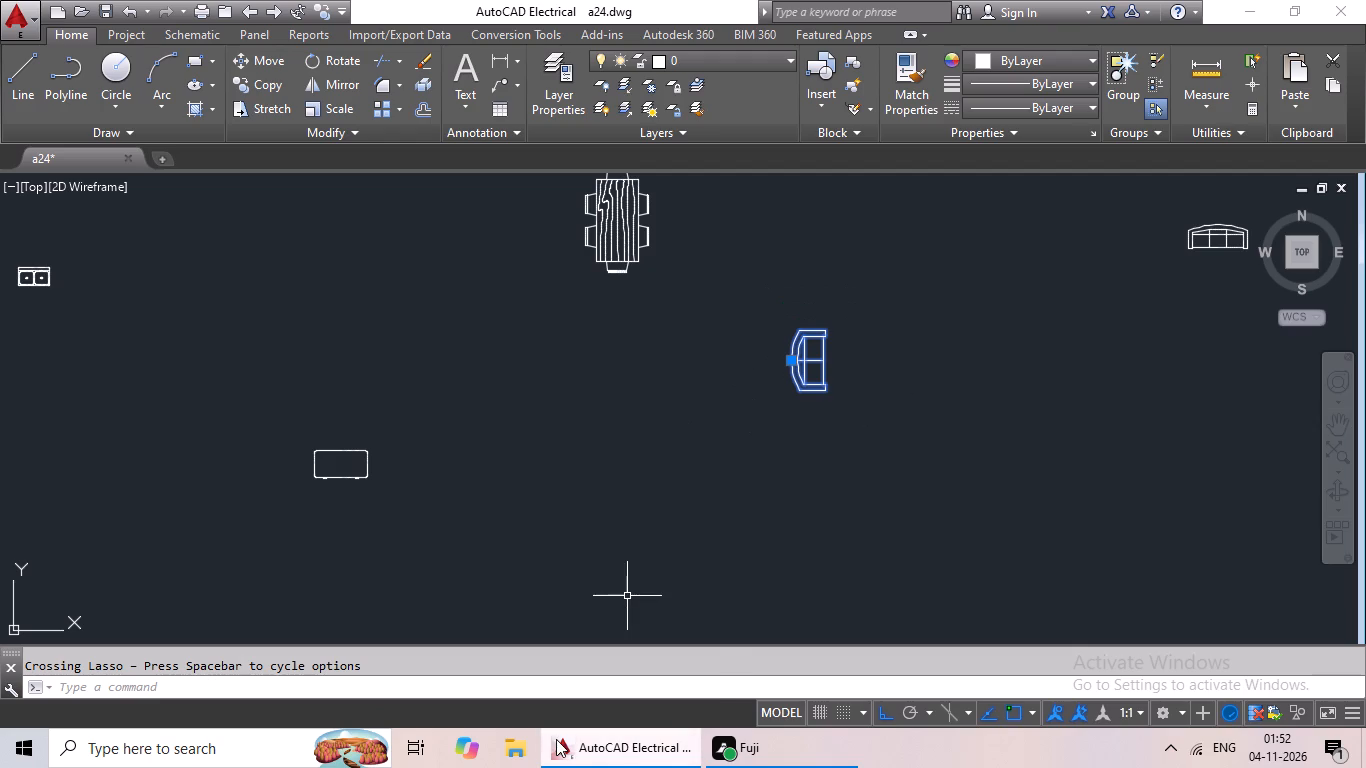
pyautogui.hotkey('ctrl', 'c')
pyautogui.hotkey('ctrl', 'v')
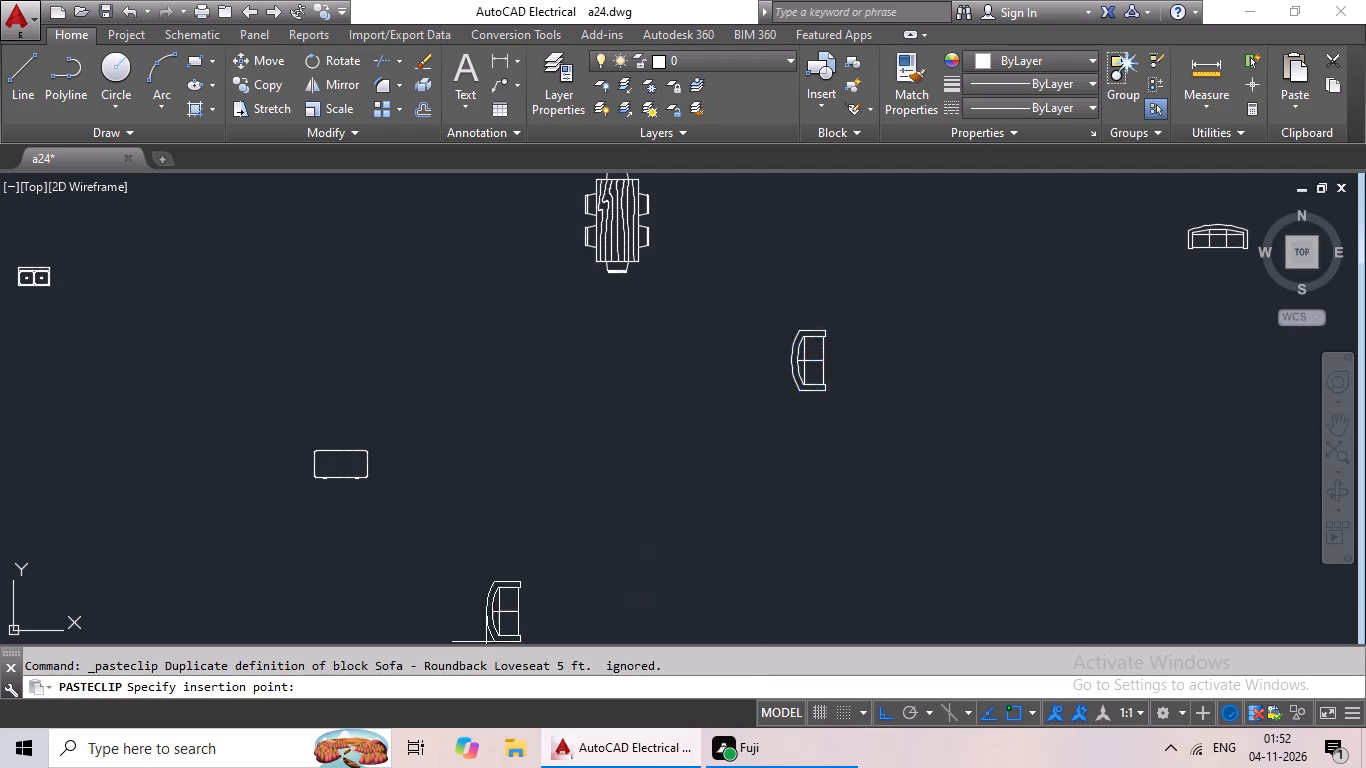
pyautogui.scroll(-2, 491, 630)
pyautogui.scroll(-2, 507, 374)
pyautogui.moveTo(527, 416); pyautogui.dragTo(897, 457, button='middle')
pyautogui.scroll(5, 619, 369)
pyautogui.scroll(2, 609, 458)
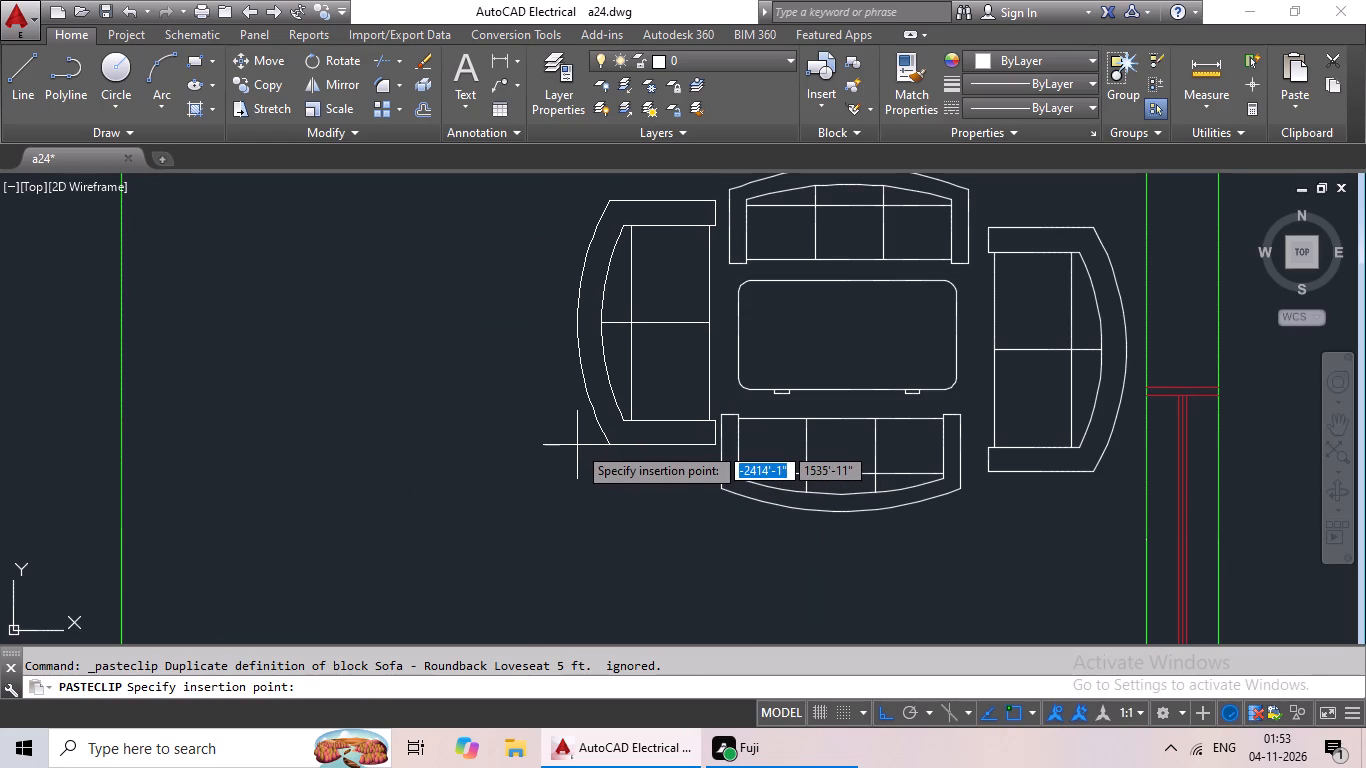
pyautogui.click(577, 445)
# Copy the complete sofa set with its coffee table into the left flat's living area, beside the outer wall window.
pyautogui.scroll(-4, 647, 436)
pyautogui.scroll(3, 733, 405)
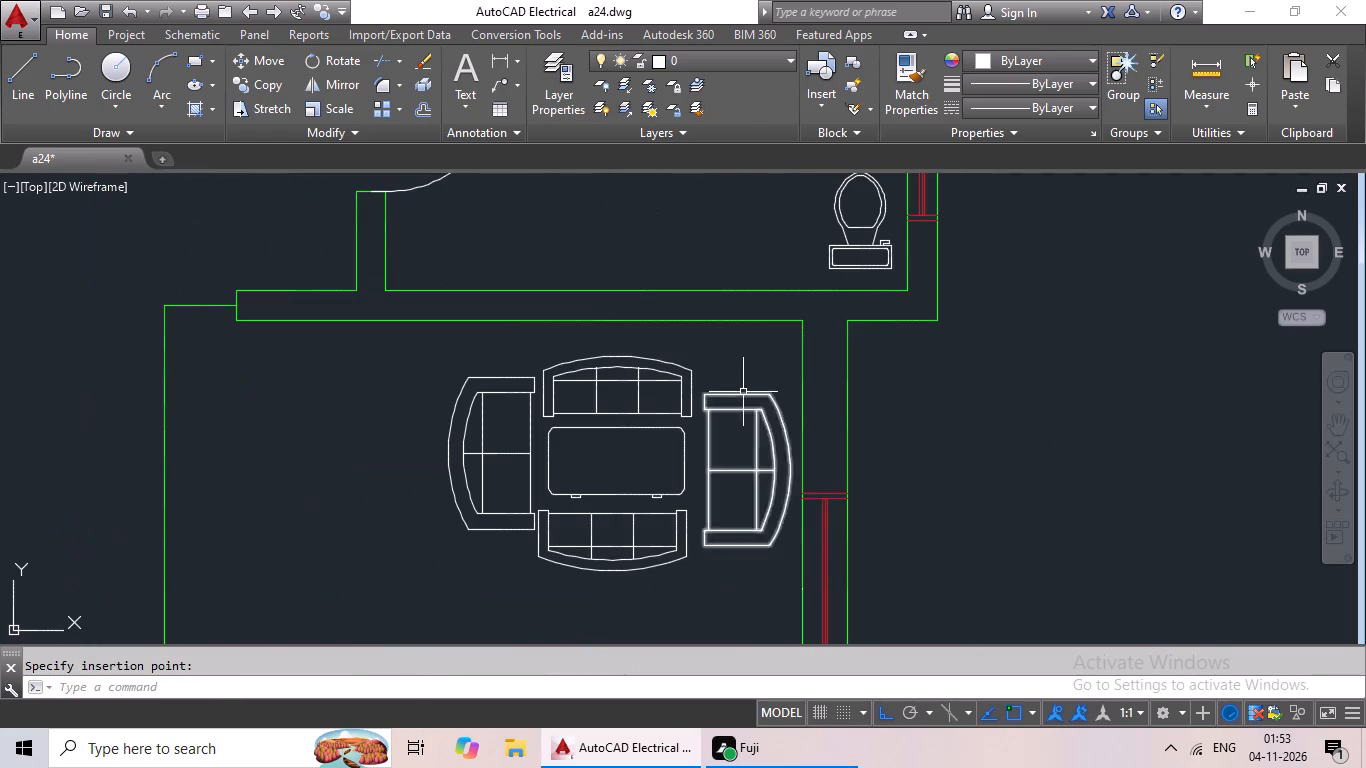
pyautogui.moveTo(749, 371); pyautogui.dragTo(769, 511)
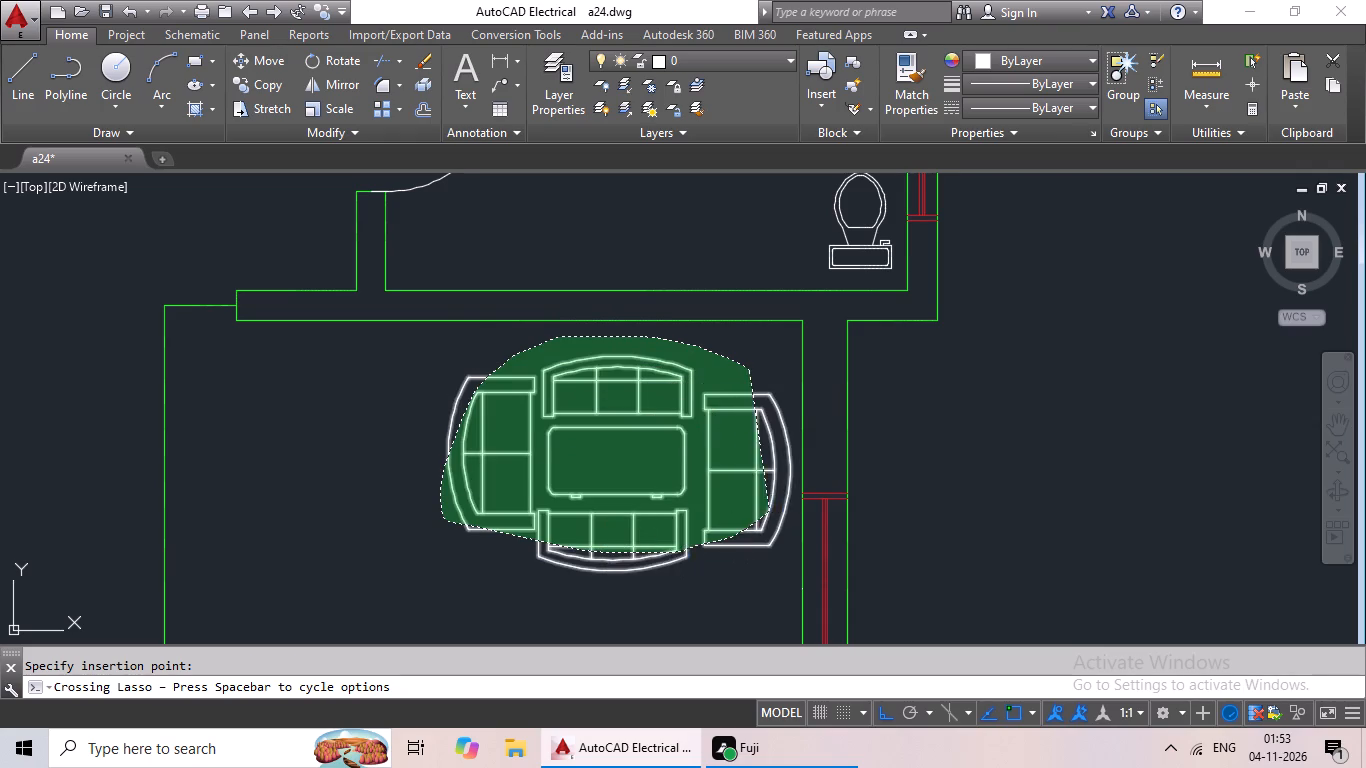
pyautogui.hotkey('ctrl', 'c')
pyautogui.hotkey('ctrl', 'v')
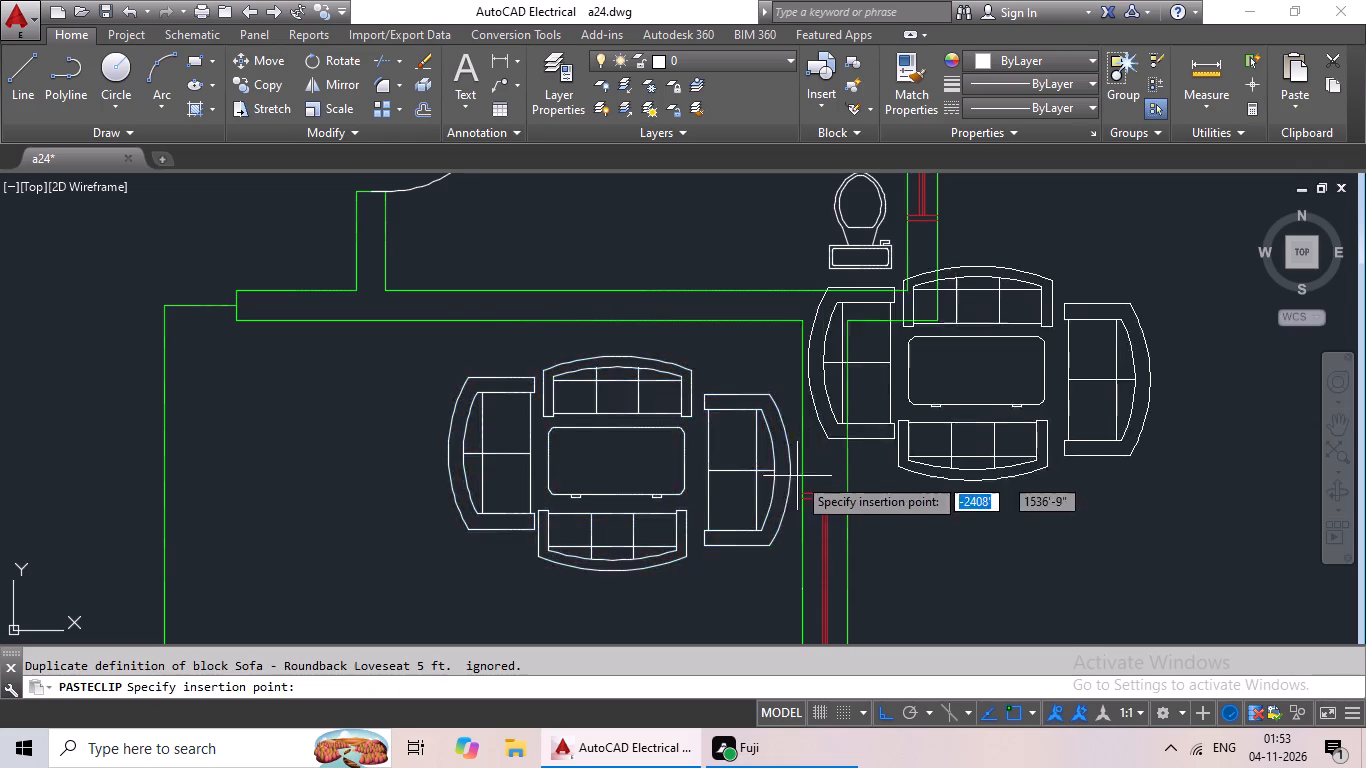
pyautogui.keyDown('ctrl'); pyautogui.scroll(-2, 658, 467); pyautogui.keyUp('ctrl')
pyautogui.moveTo(560, 497); pyautogui.dragTo(990, 472, button='middle')
pyautogui.scroll(-3, 999, 464)
pyautogui.scroll(5, 790, 483)
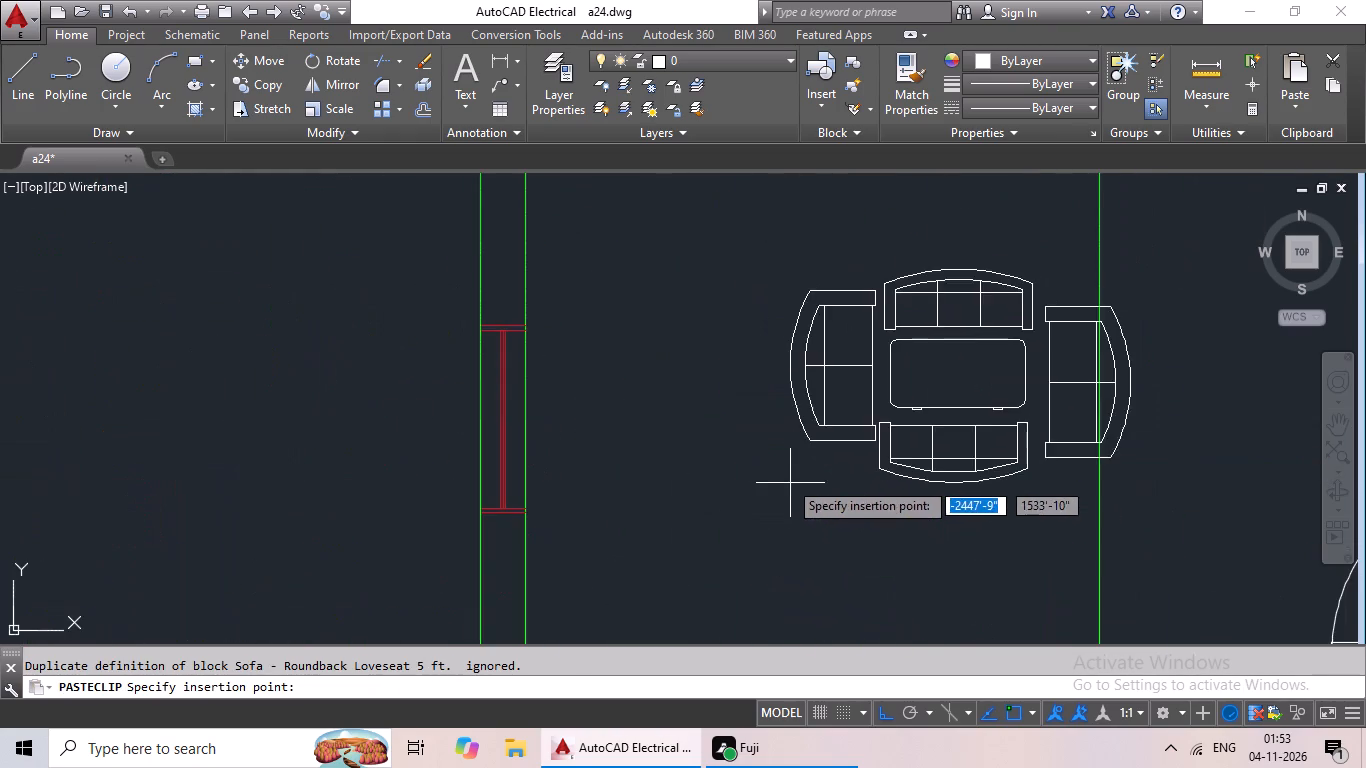
pyautogui.scroll(-2, 762, 456)
pyautogui.scroll(2, 692, 422)
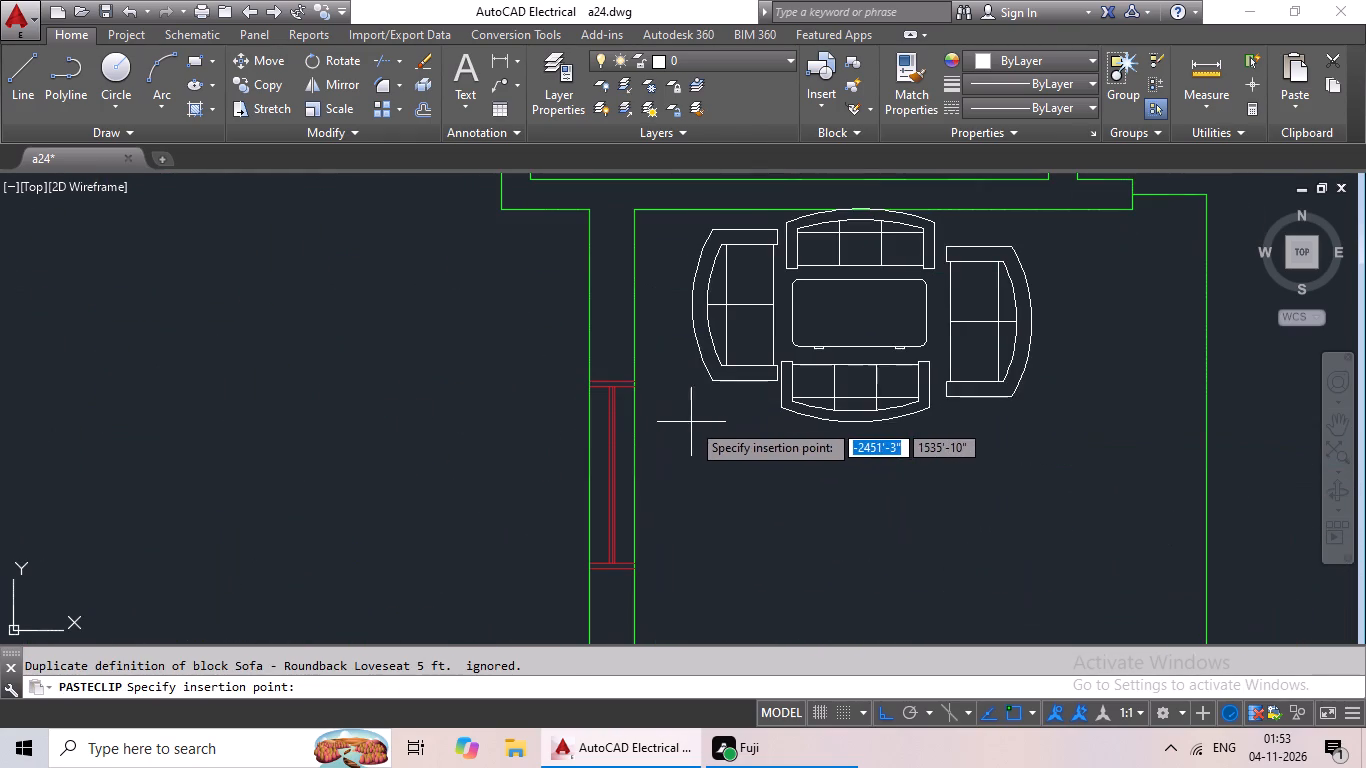
pyautogui.click(657, 434)
# Delete all the loose furniture and fixture blocks lying outside the green floor plan.
pyautogui.scroll(-2, 691, 445)
pyautogui.scroll(-1, 824, 464)
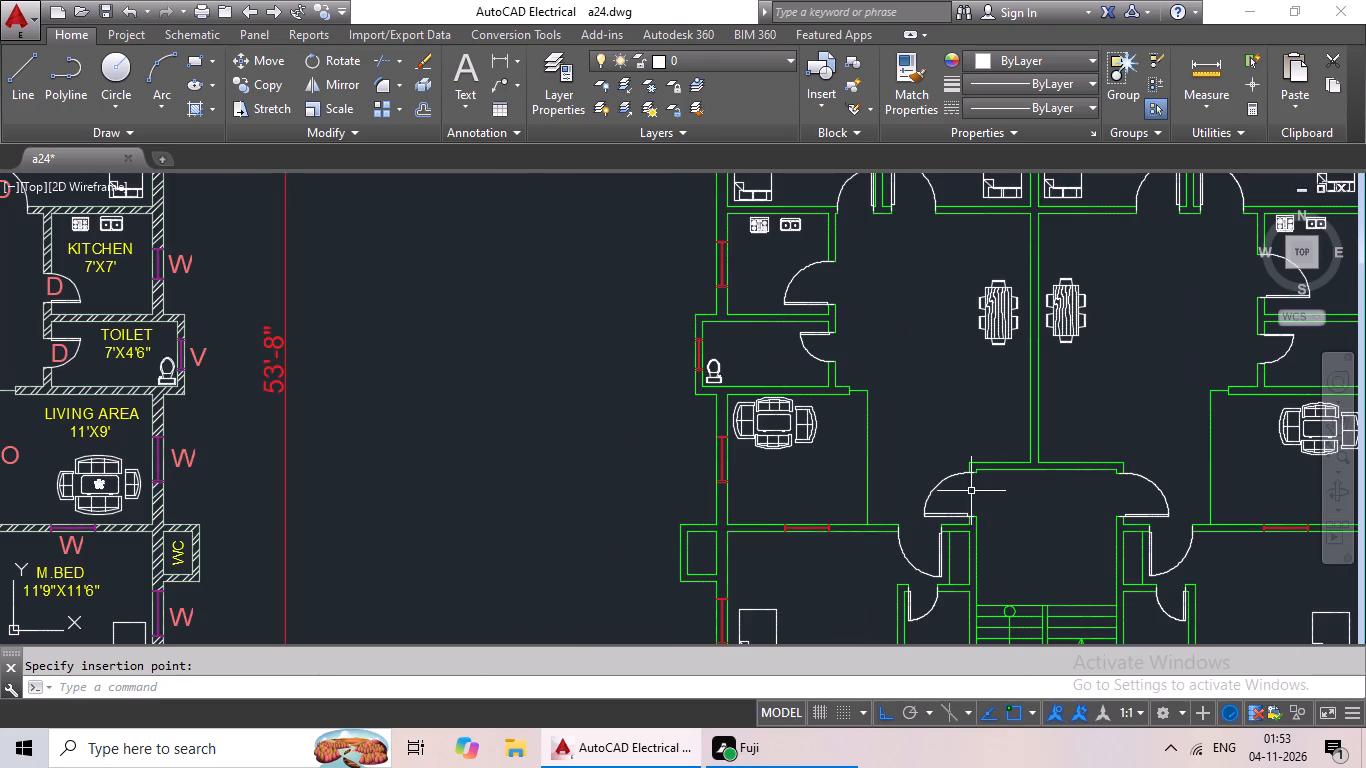
pyautogui.scroll(-1, 974, 486)
pyautogui.moveTo(1016, 480); pyautogui.dragTo(662, 456, button='middle')
pyautogui.moveTo(995, 463); pyautogui.dragTo(792, 446, button='middle')
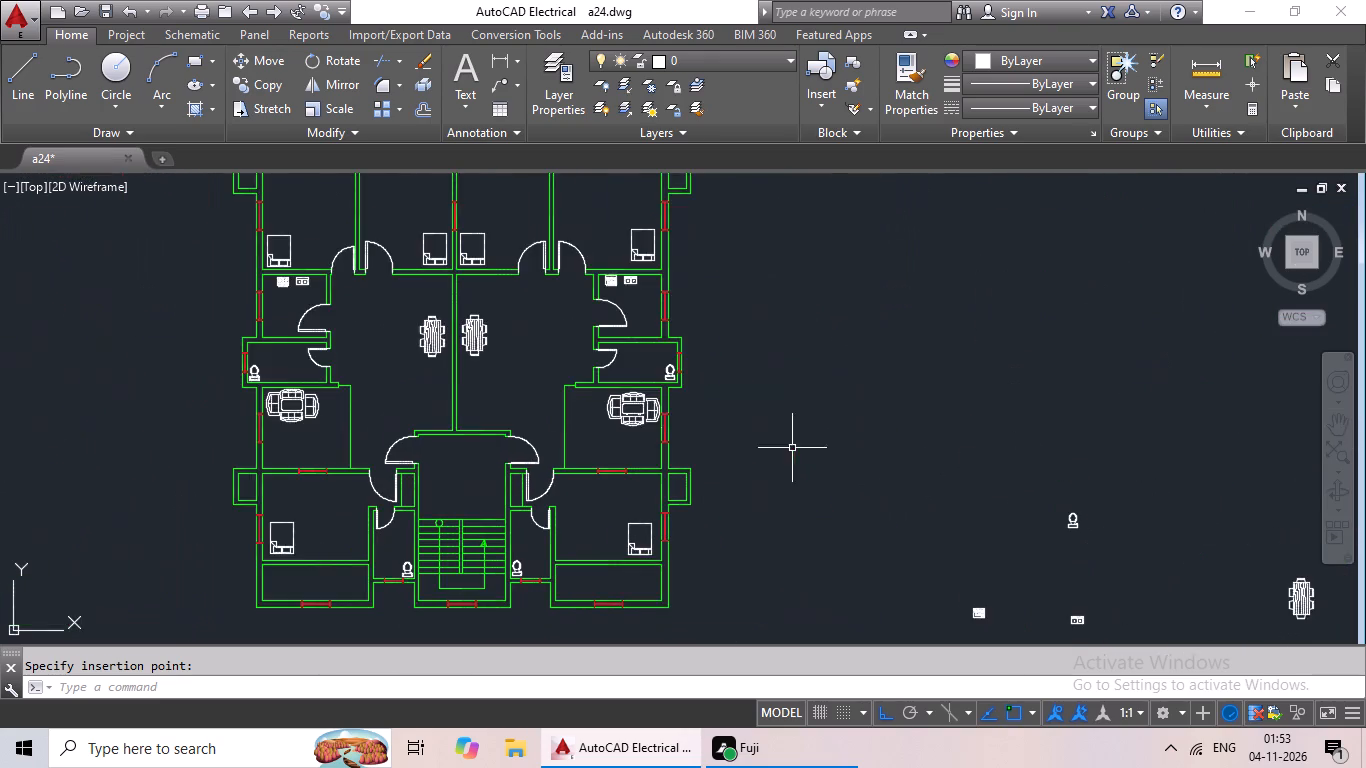
pyautogui.scroll(-1, 801, 451)
pyautogui.moveTo(825, 453); pyautogui.dragTo(777, 416, button='middle')
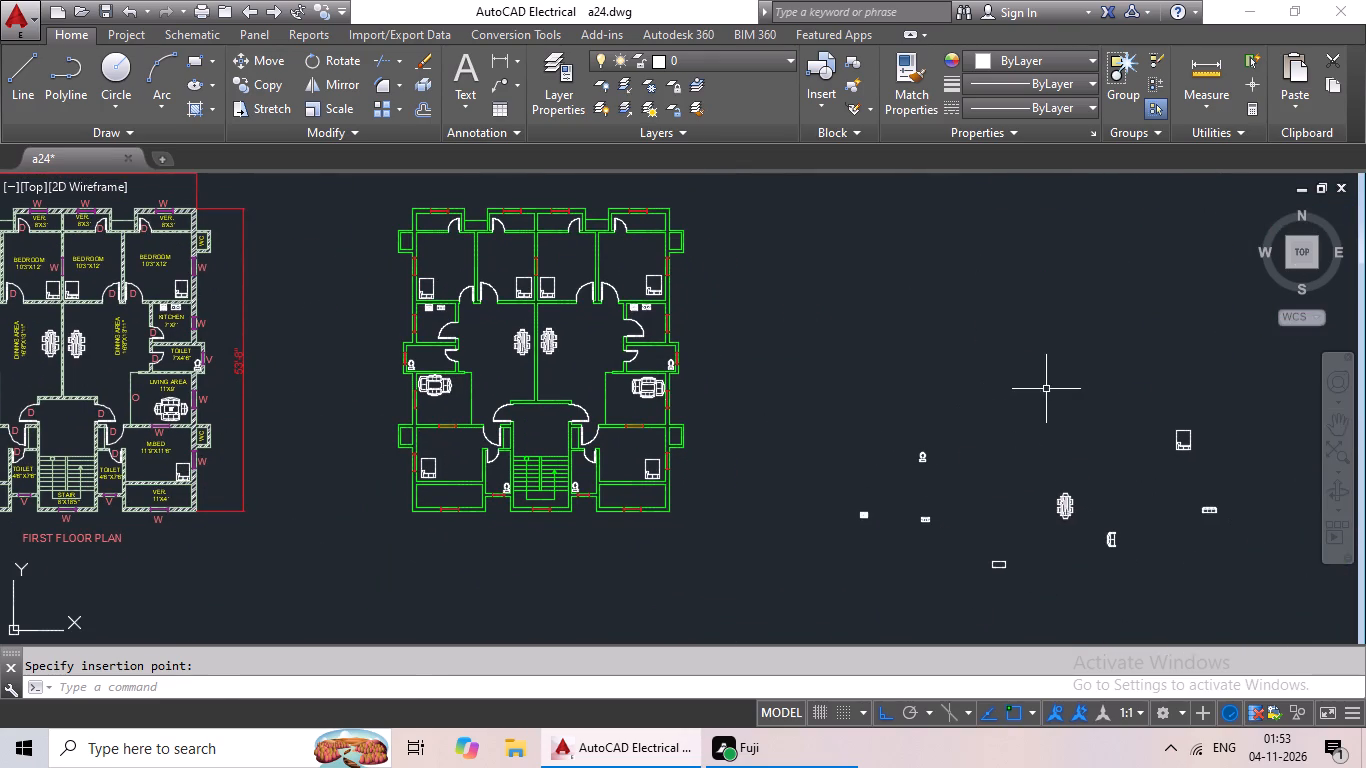
pyautogui.moveTo(1050, 386); pyautogui.dragTo(1234, 458)
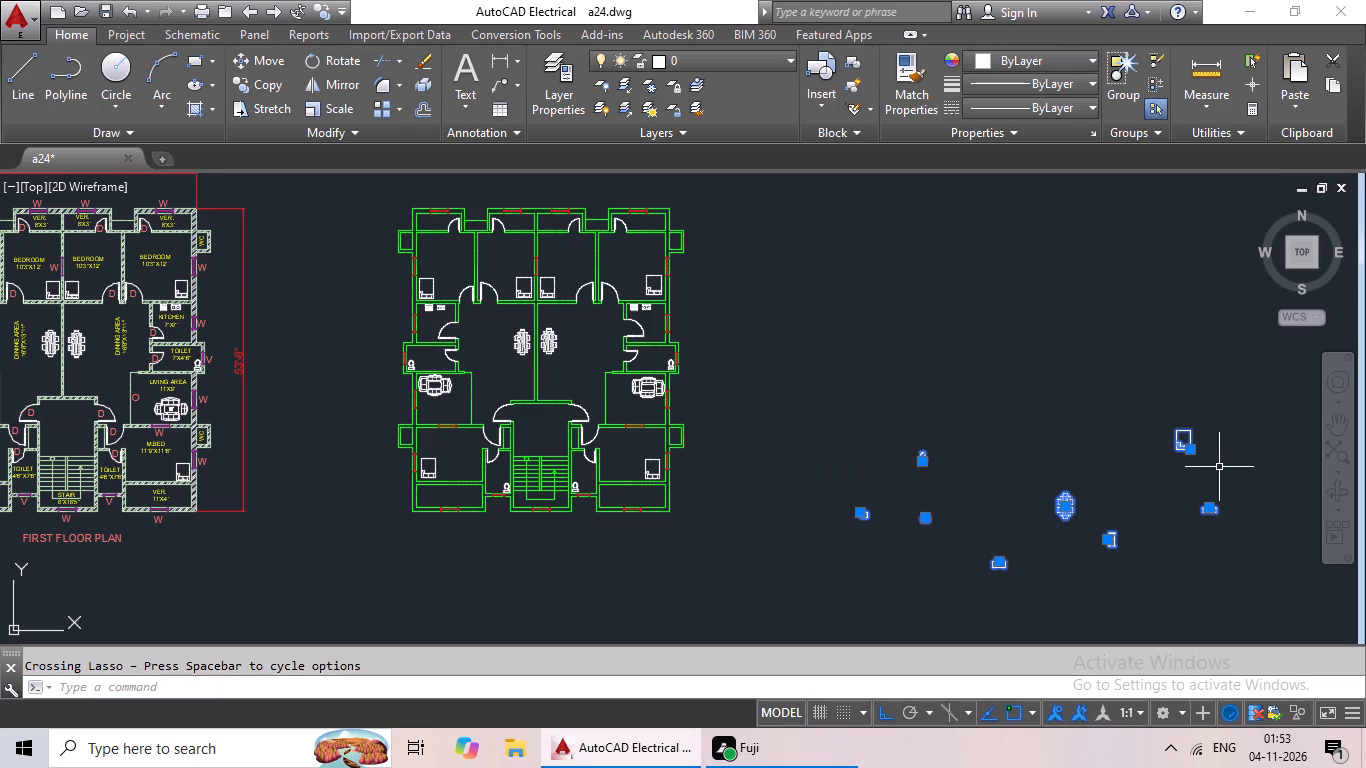
pyautogui.press('Delete')
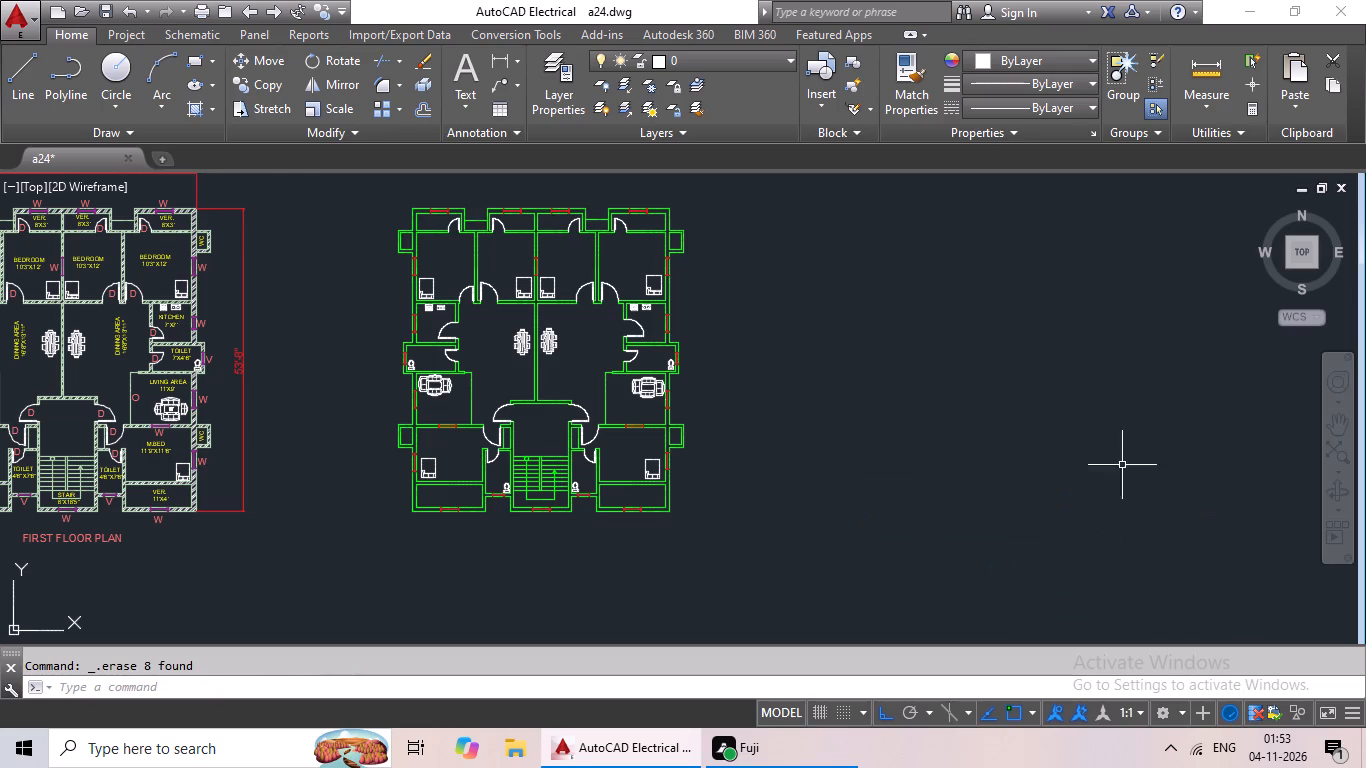
# Start a multiline text box in the empty area beside the green plan, with cyan colour and 9" text height.
pyautogui.click(464, 73)
pyautogui.moveTo(719, 246); pyautogui.dragTo(601, 321, button='middle')
pyautogui.click(745, 287)
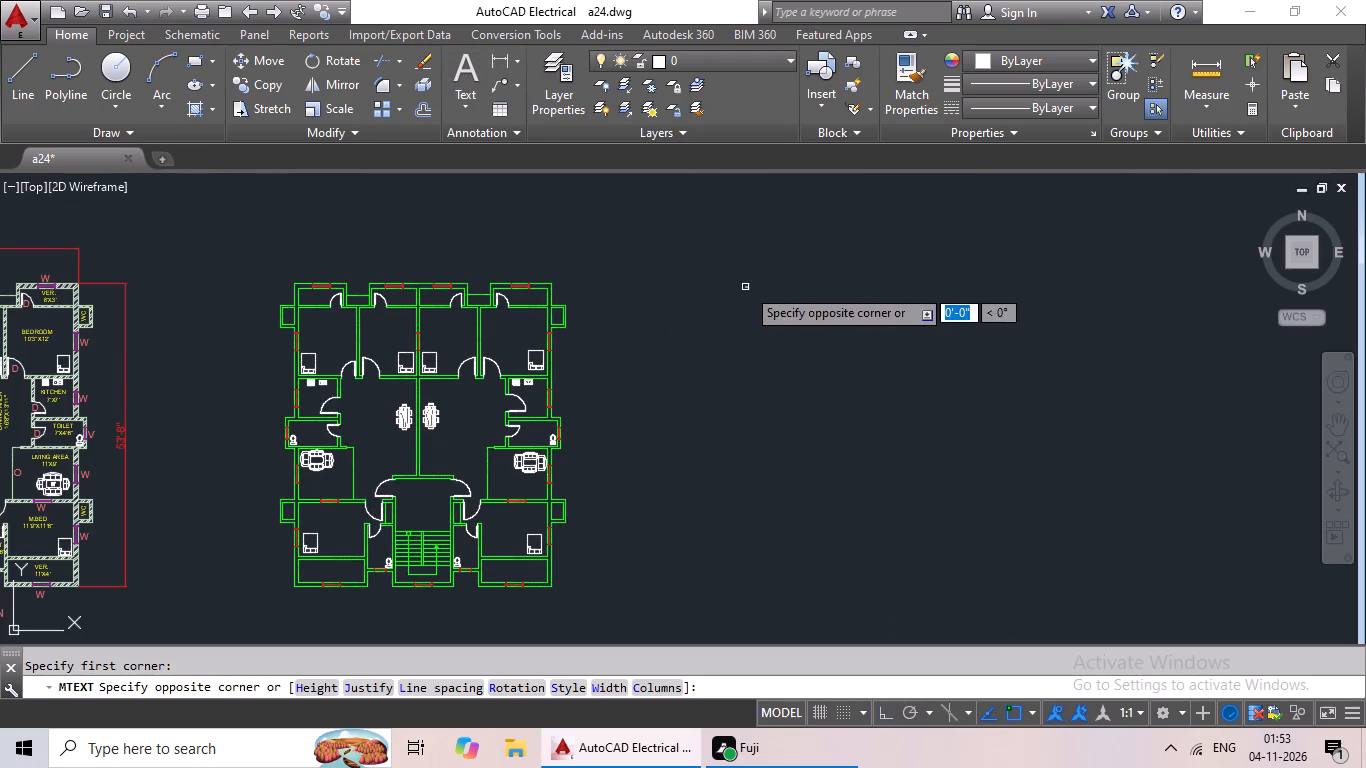
pyautogui.middleClick(1146, 342)
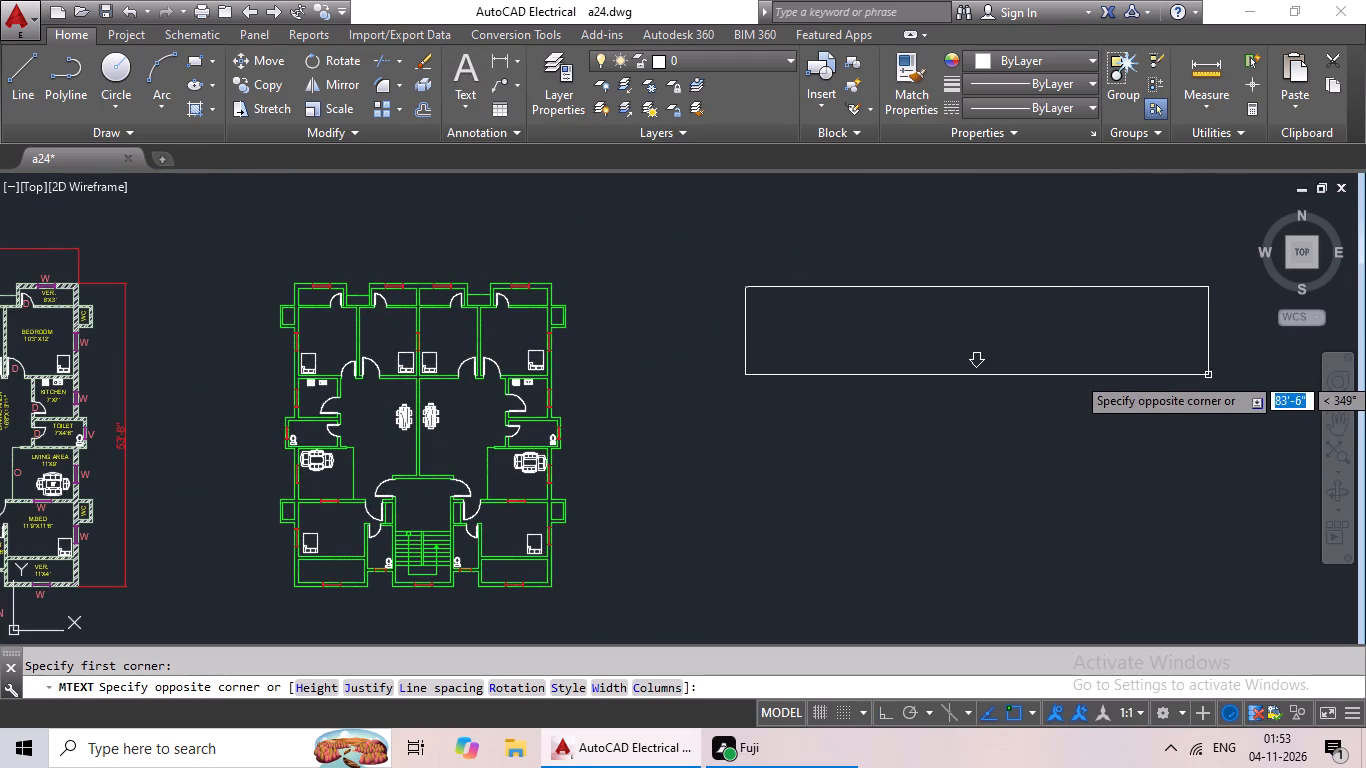
pyautogui.click(1210, 373)
pyautogui.moveTo(1169, 424); pyautogui.dragTo(1007, 430, button='middle')
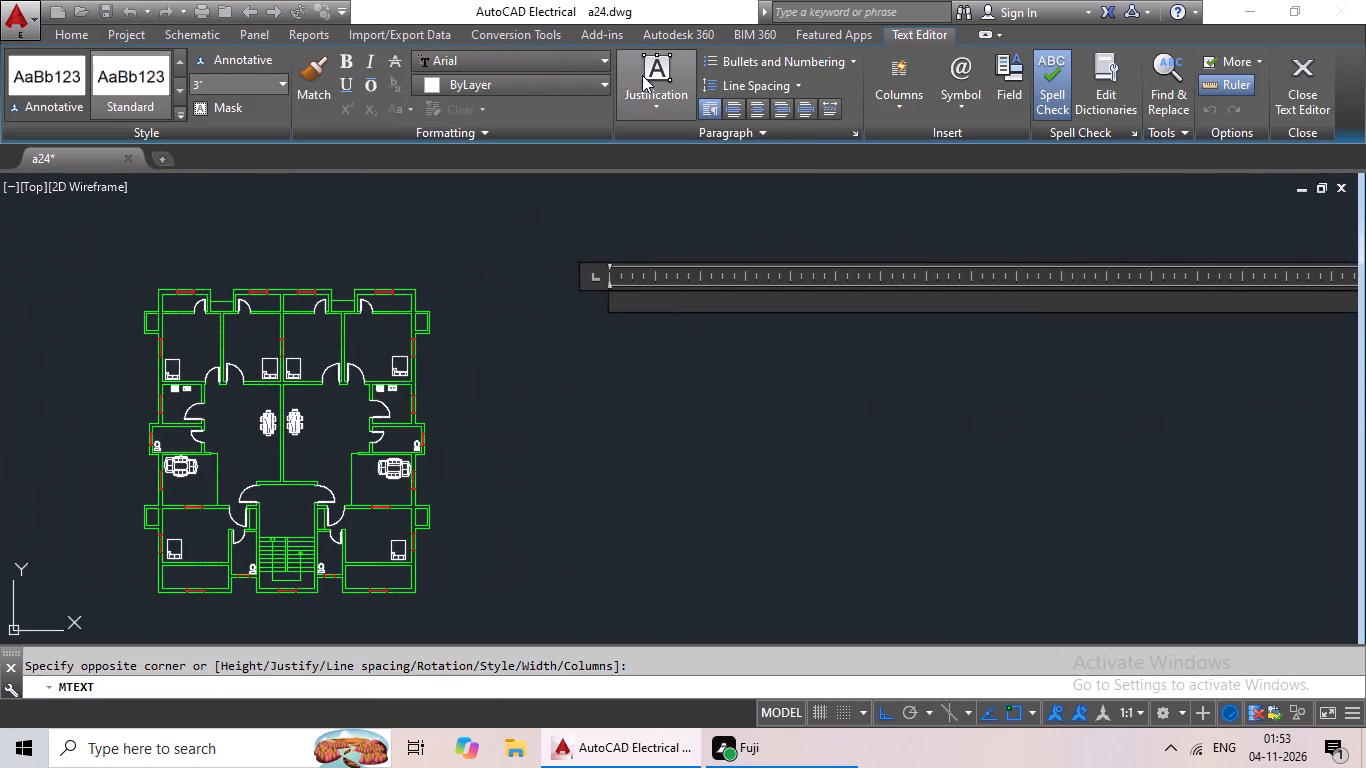
pyautogui.click(599, 82)
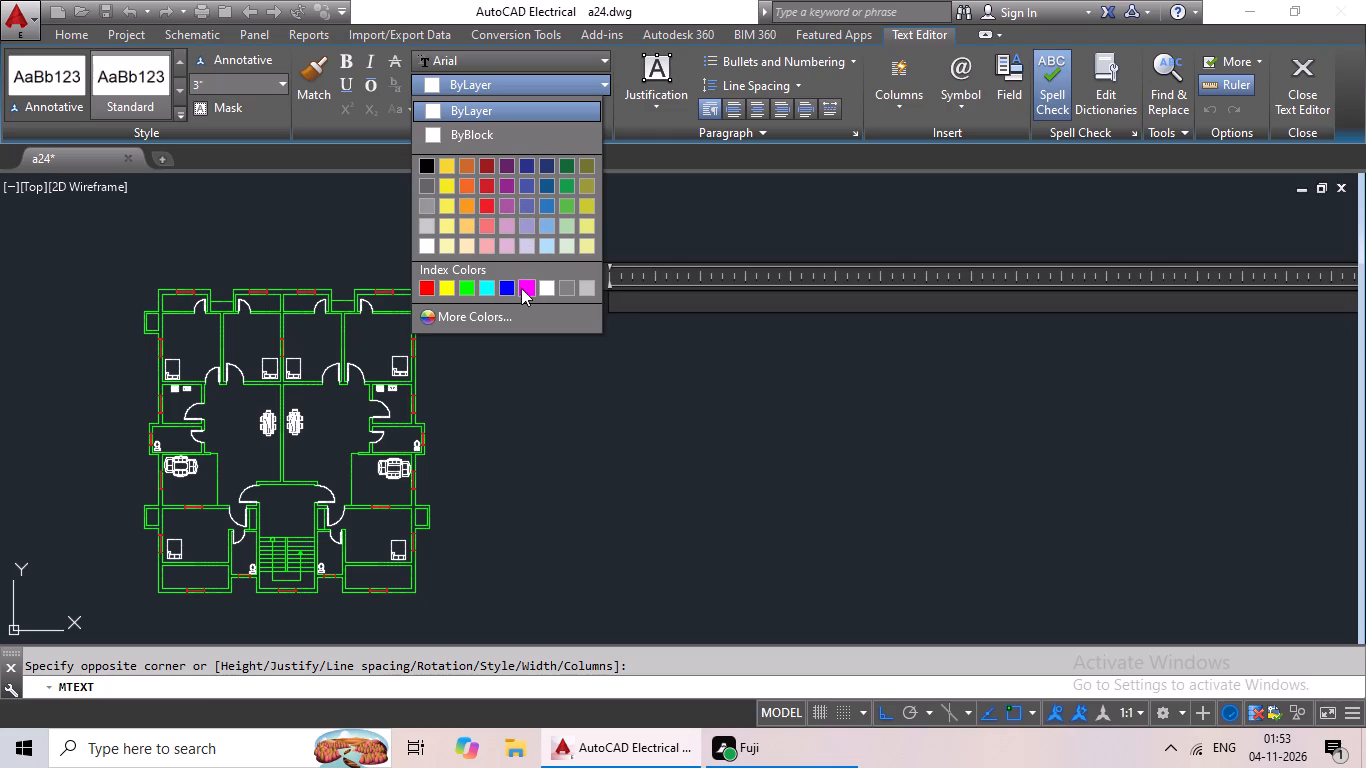
pyautogui.click(482, 287)
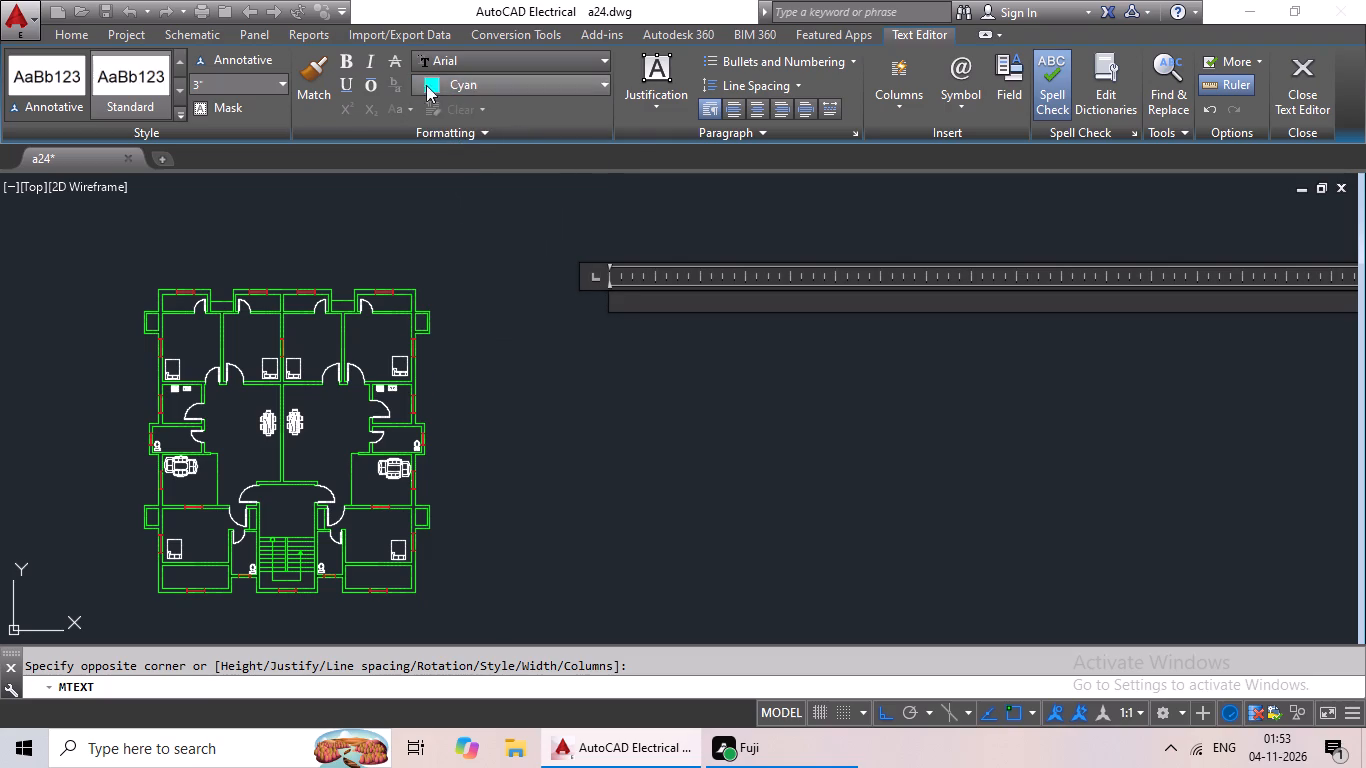
pyautogui.click(282, 80)
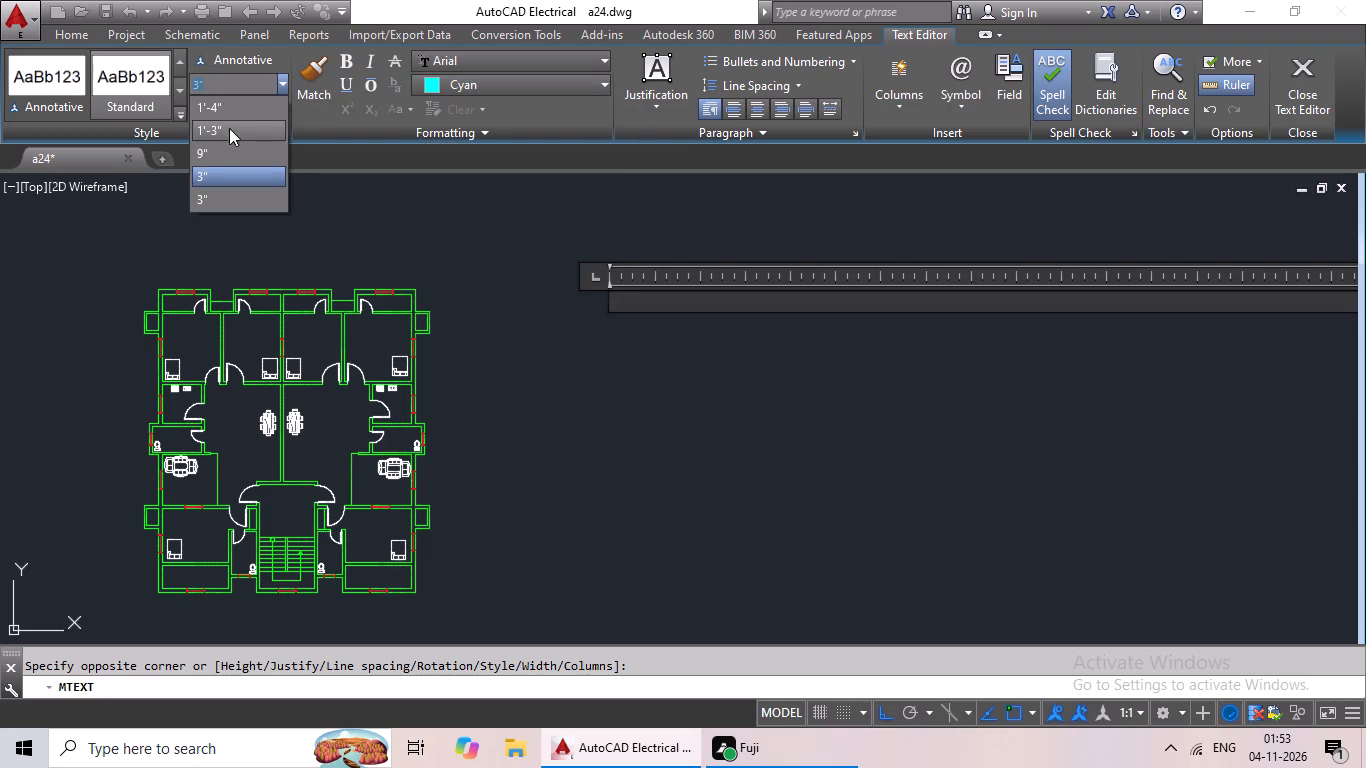
pyautogui.click(204, 145)
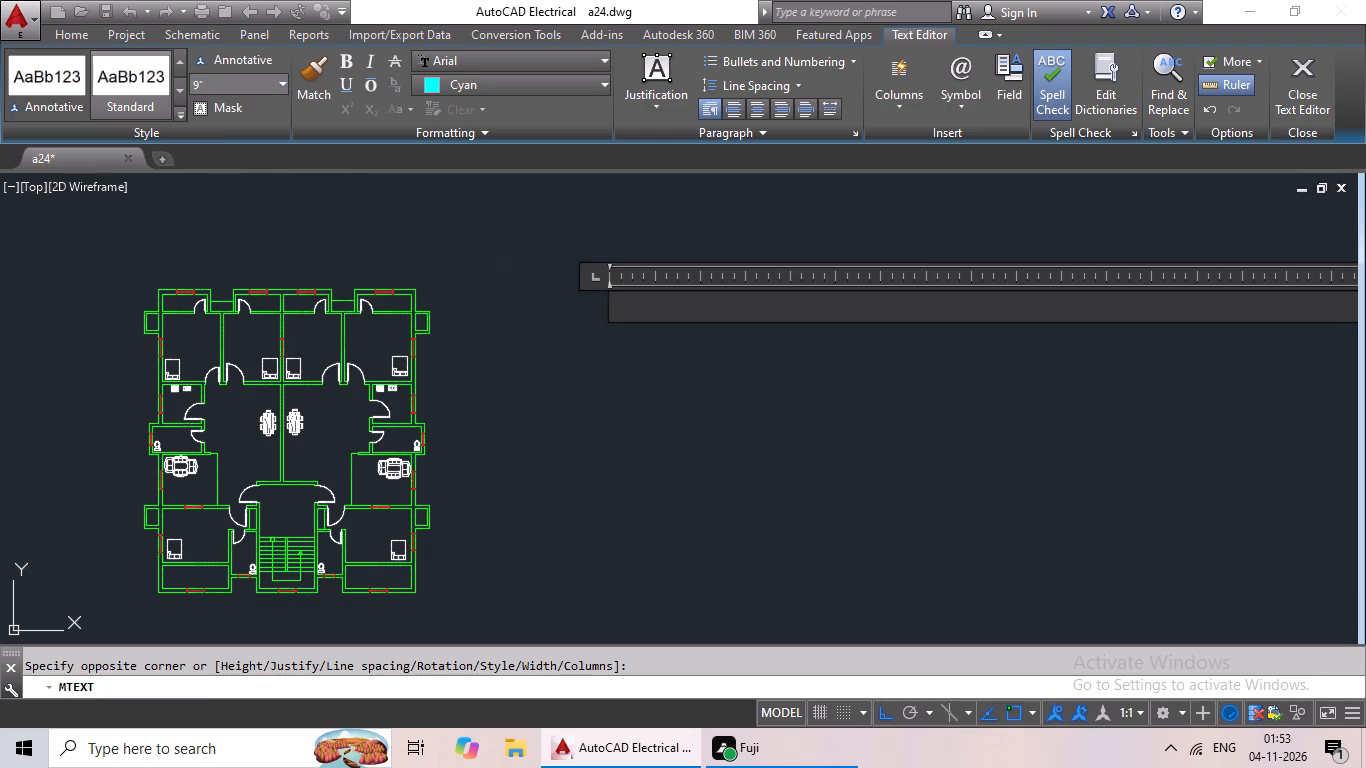
# Write the label BEDROOM with 10'3"X12' on a second line indented by one space, and finish the text.
pyautogui.write('BED')
pyautogui.write('ROOM')
pyautogui.press('Return')
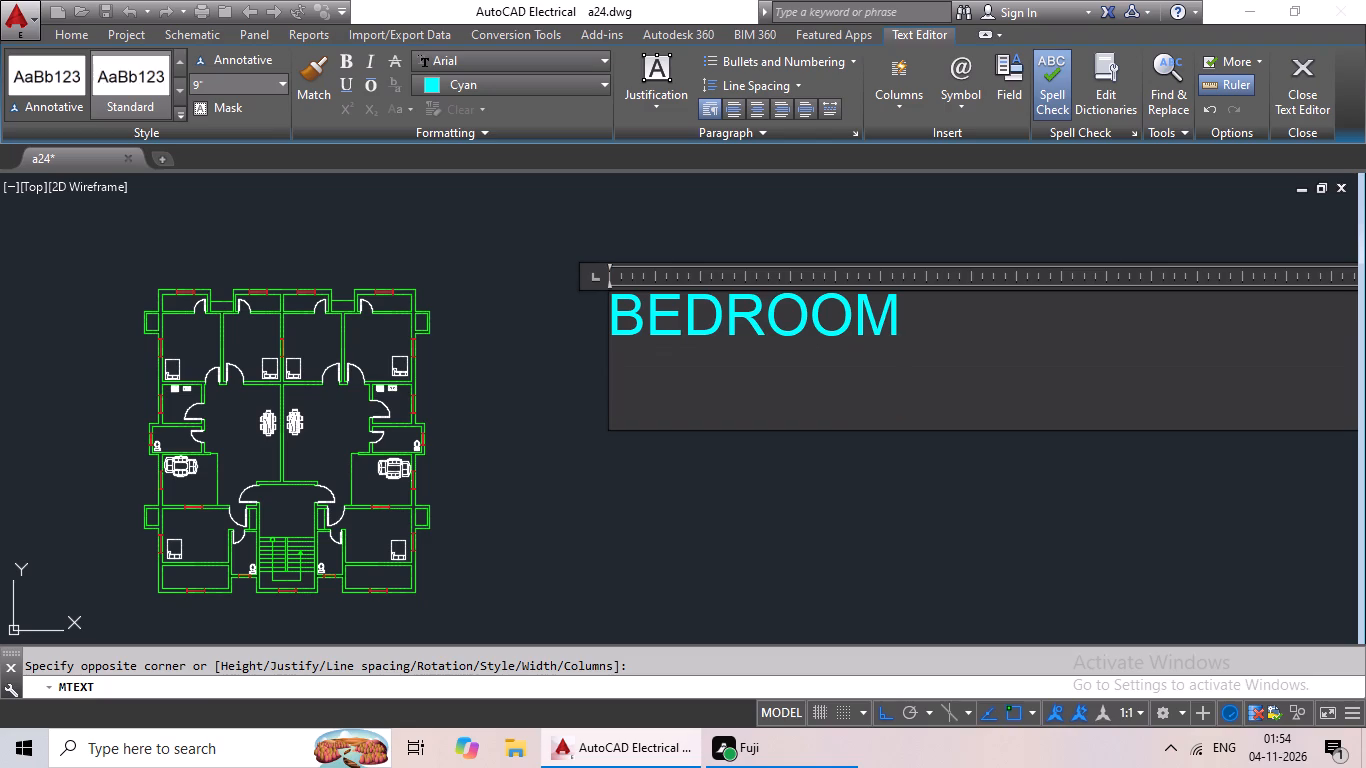
pyautogui.write("10'")
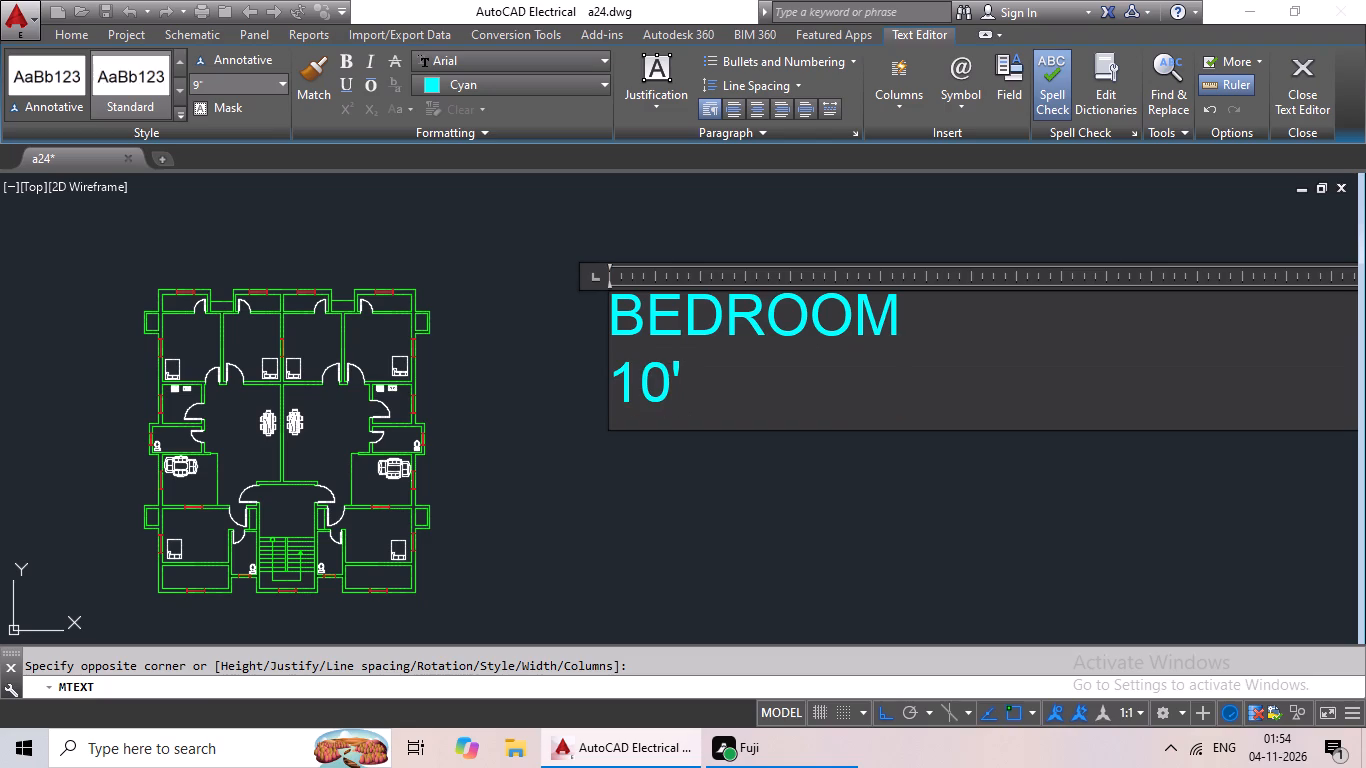
pyautogui.press('3')
pyautogui.hotkey('shift', '"')
pyautogui.hotkey('shift', 'x')
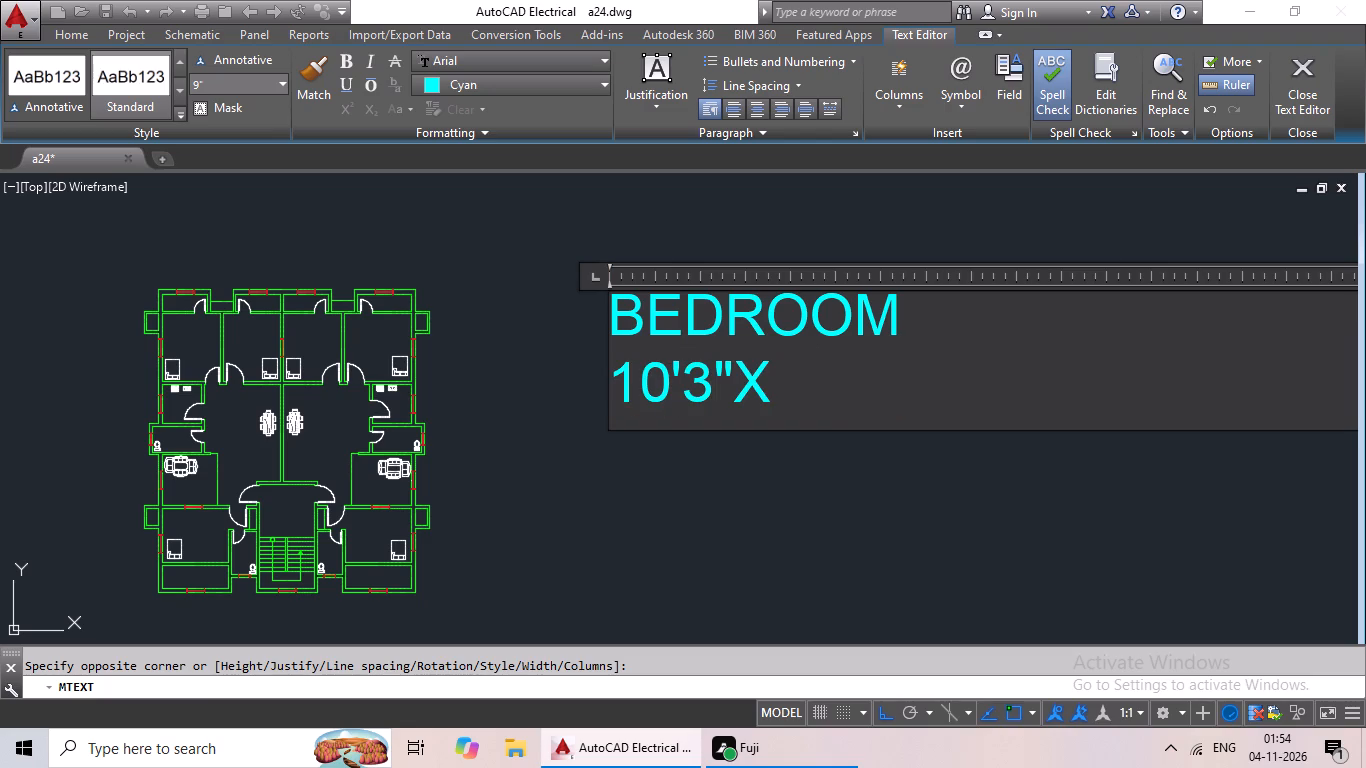
pyautogui.write("12'")
pyautogui.click(614, 381)
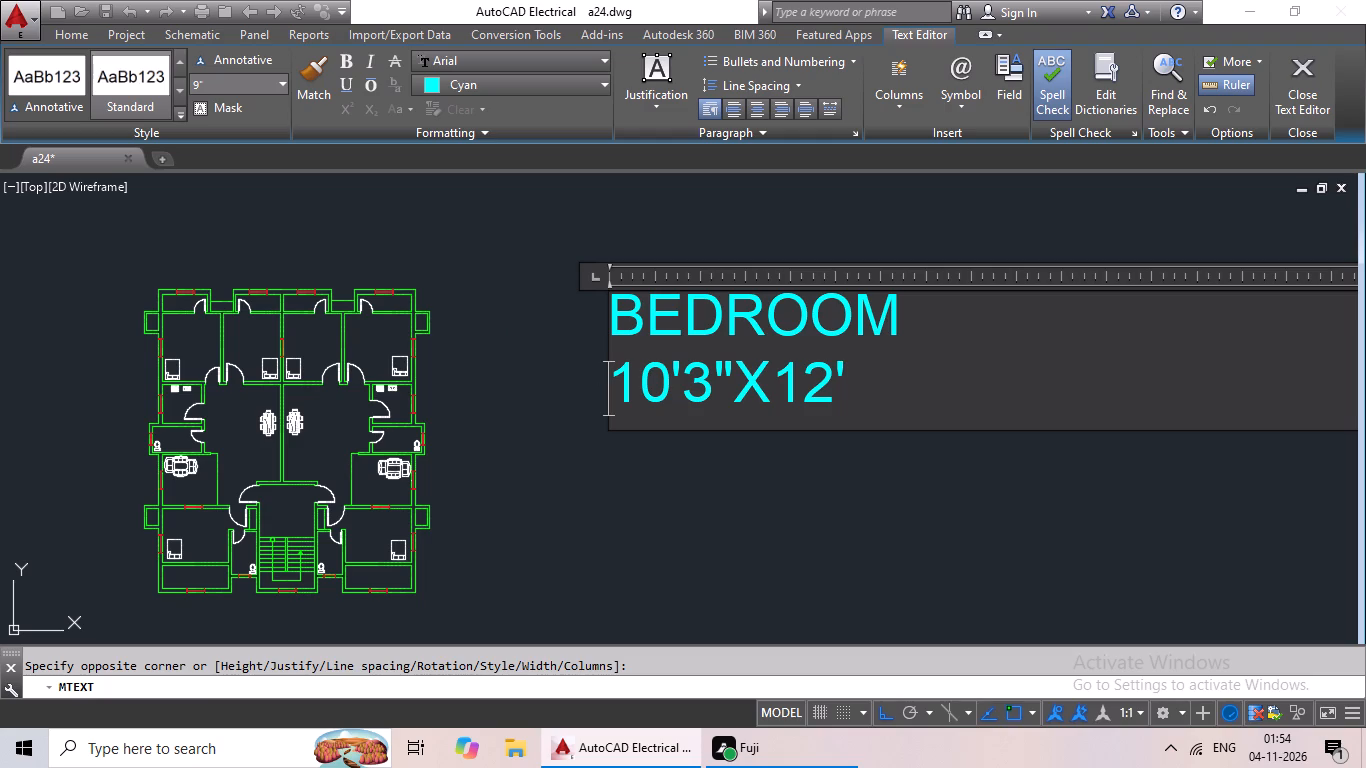
pyautogui.press('space')
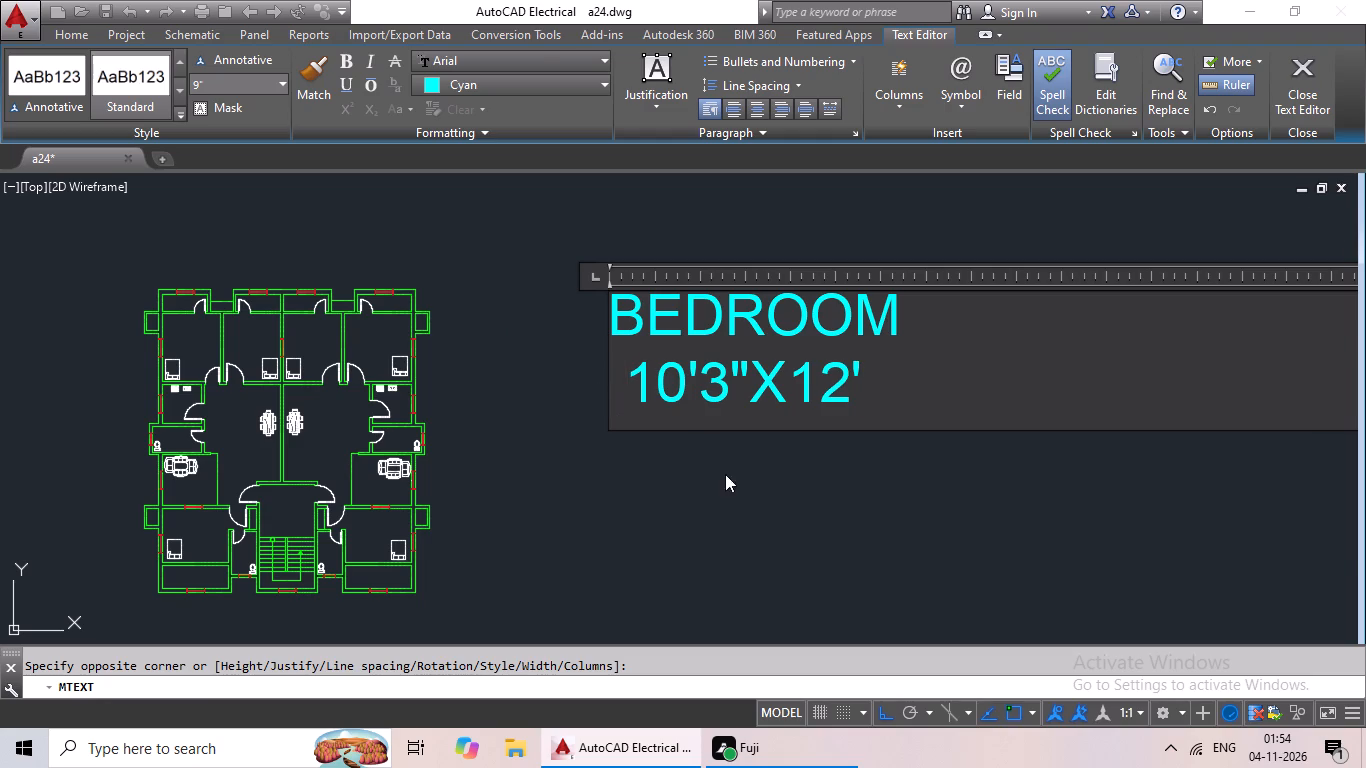
pyautogui.click(725, 474)
# Copy the bedroom label into the two upper bedrooms of the left flat, above the beds.
pyautogui.click(626, 299)
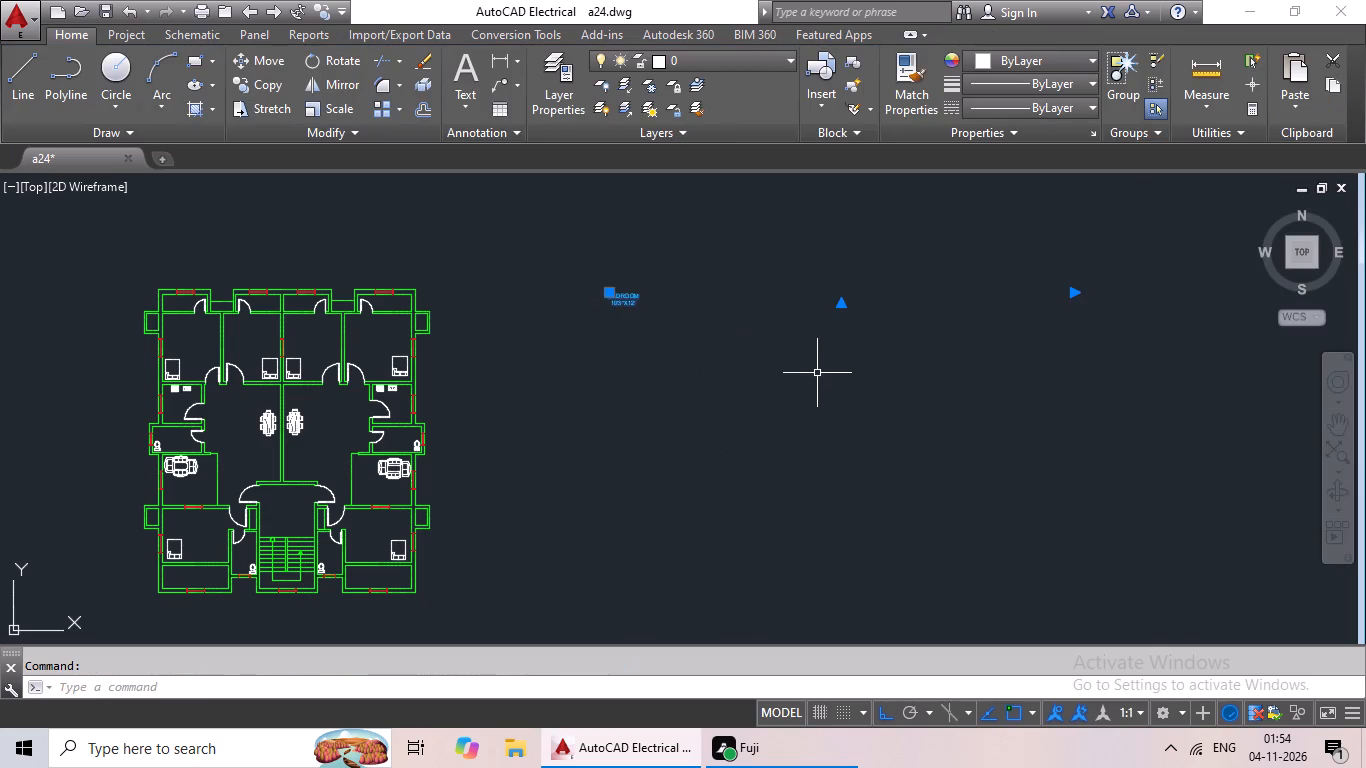
pyautogui.hotkey('ctrl', 'c')
pyautogui.hotkey('ctrl', 'v')
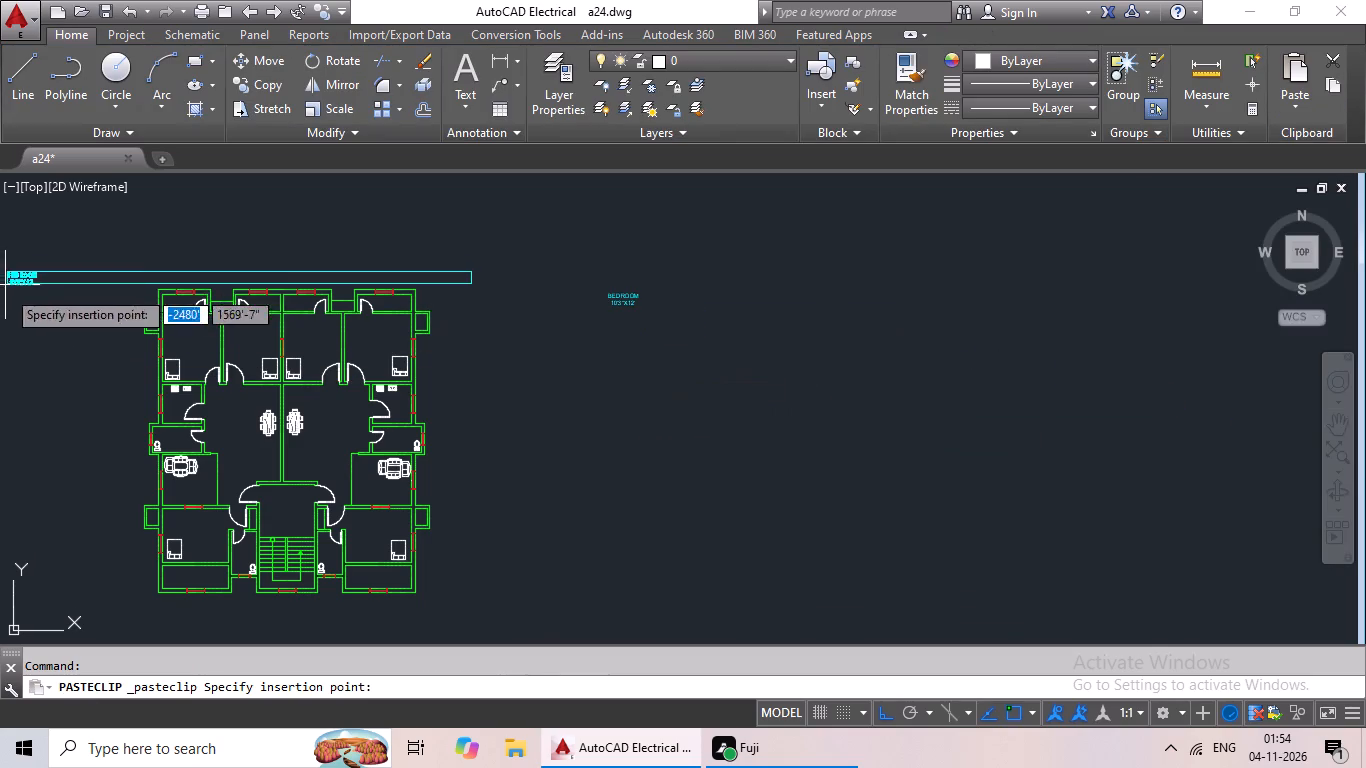
pyautogui.moveTo(234, 342); pyautogui.dragTo(423, 357, button='middle')
pyautogui.scroll(3, 393, 362)
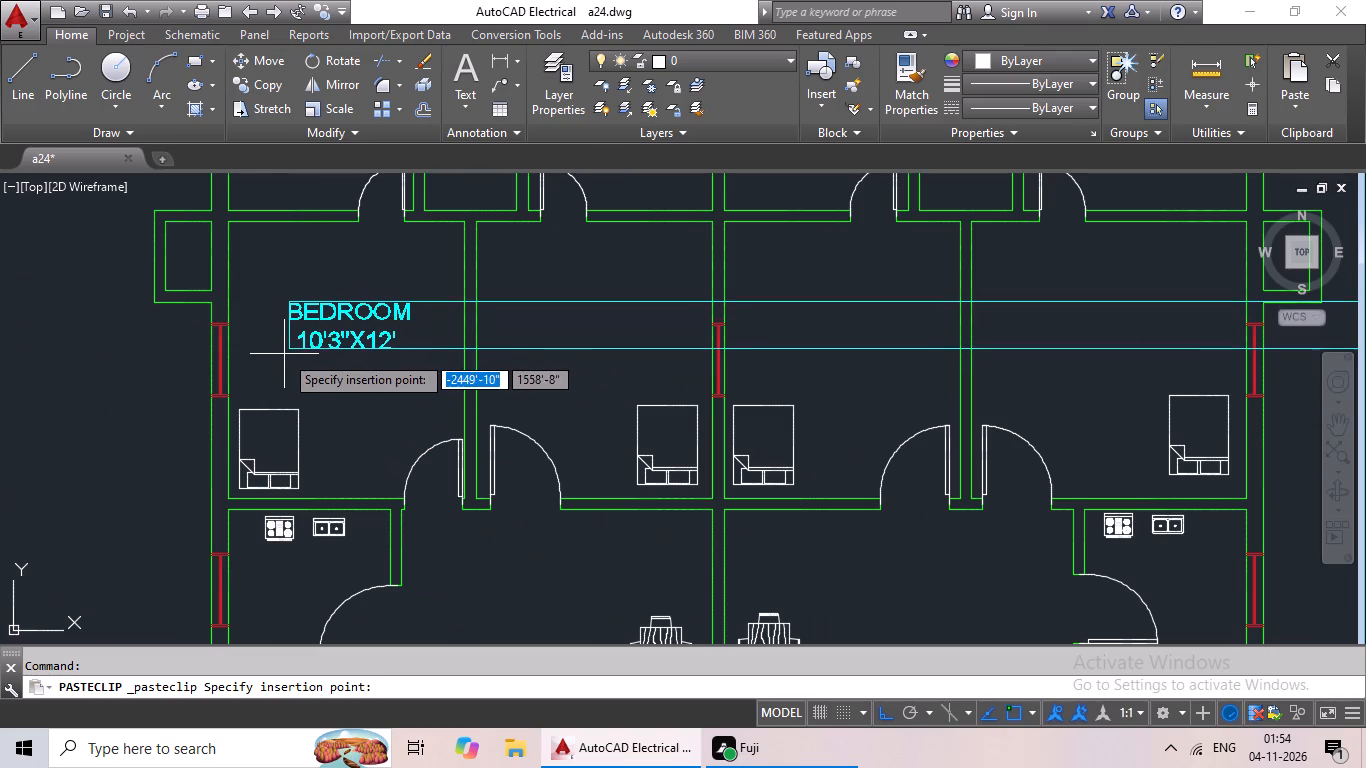
pyautogui.click(268, 346)
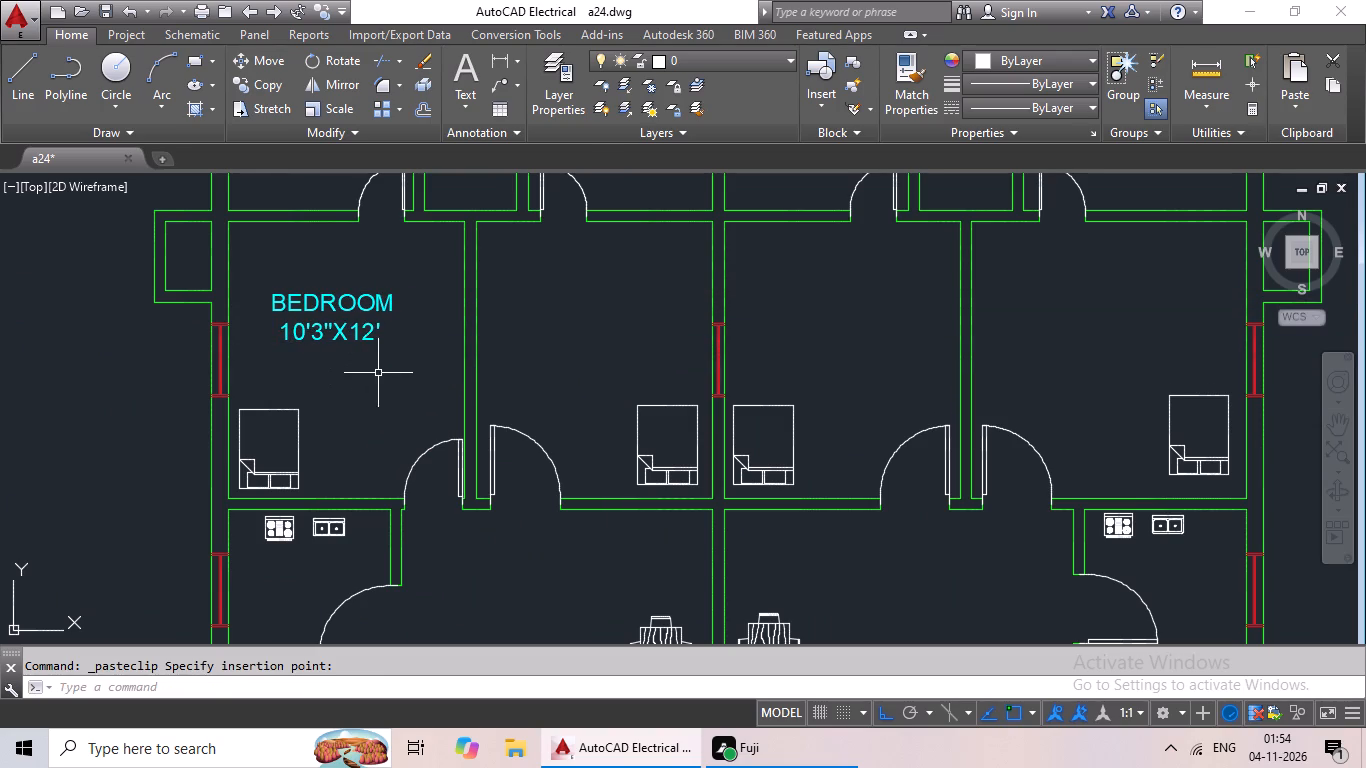
pyautogui.hotkey('ctrl', 'v')
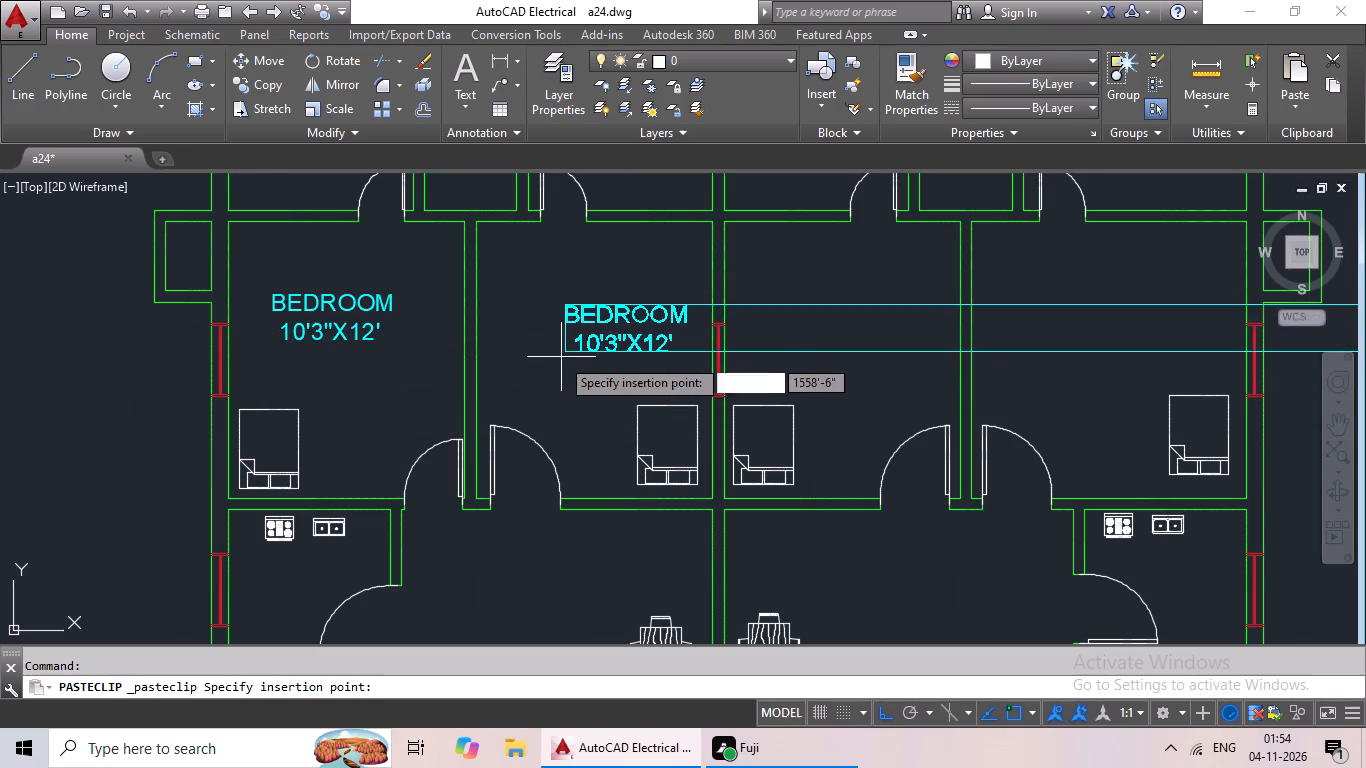
pyautogui.click(523, 338)
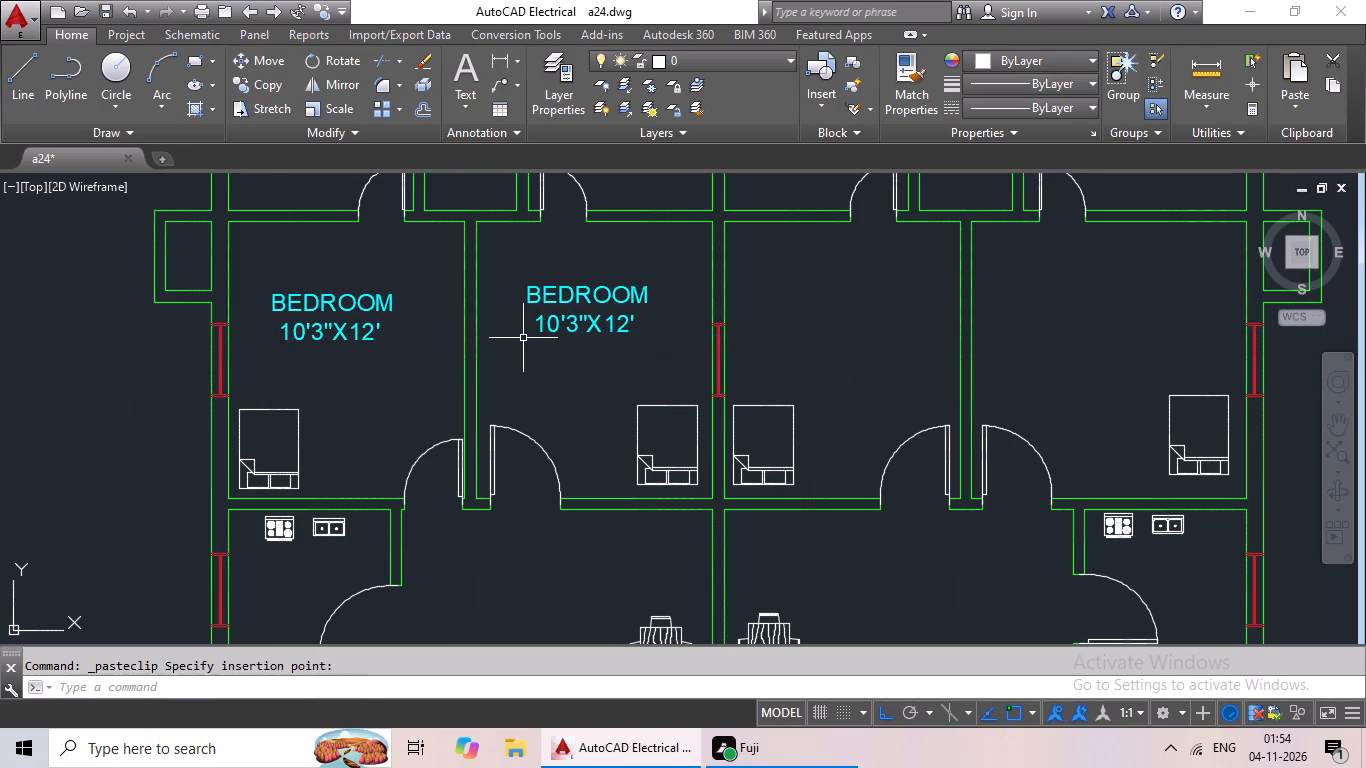
# Copy the BEDROOM 10'3"X12' label into the two upper bedrooms of the right flat, above the beds.
pyautogui.hotkey('ctrl', 'v')
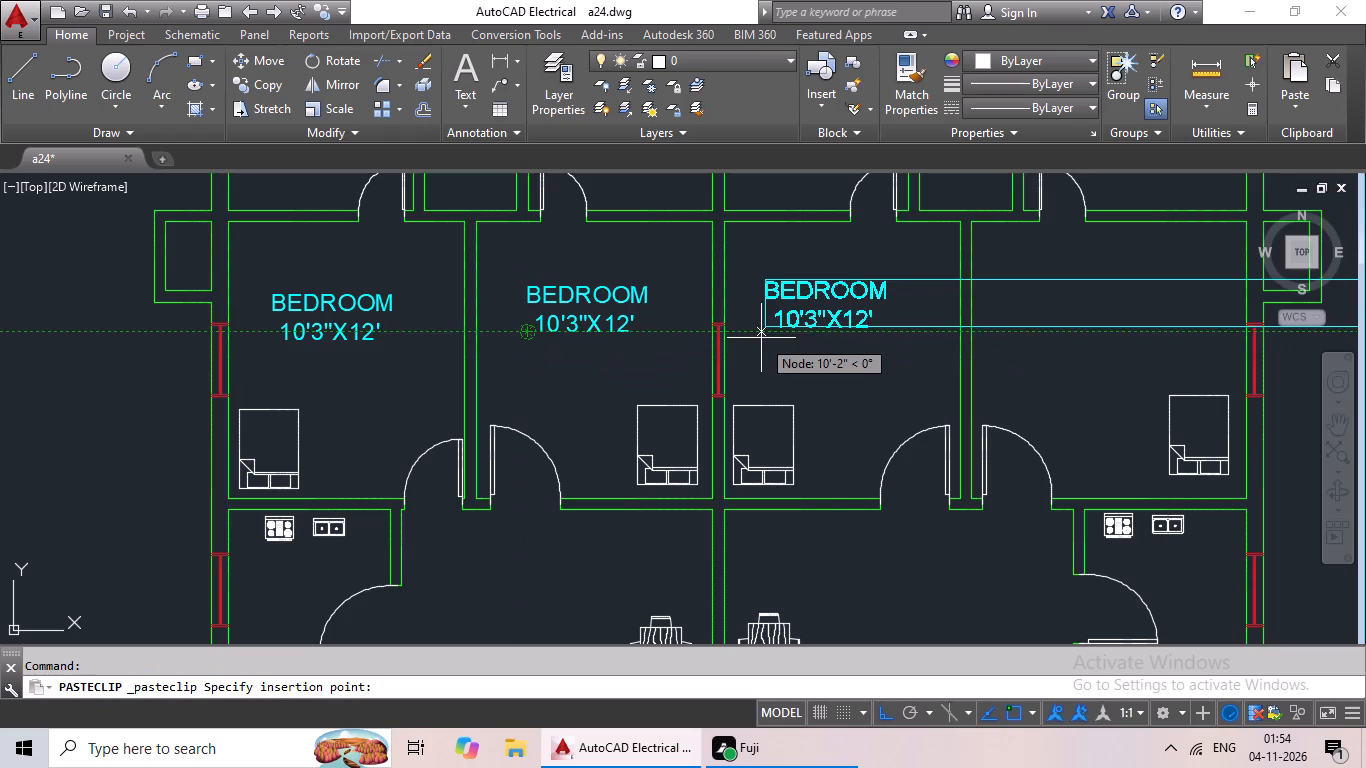
pyautogui.keyDown('ctrl'); pyautogui.click(778, 345); pyautogui.keyUp('ctrl')
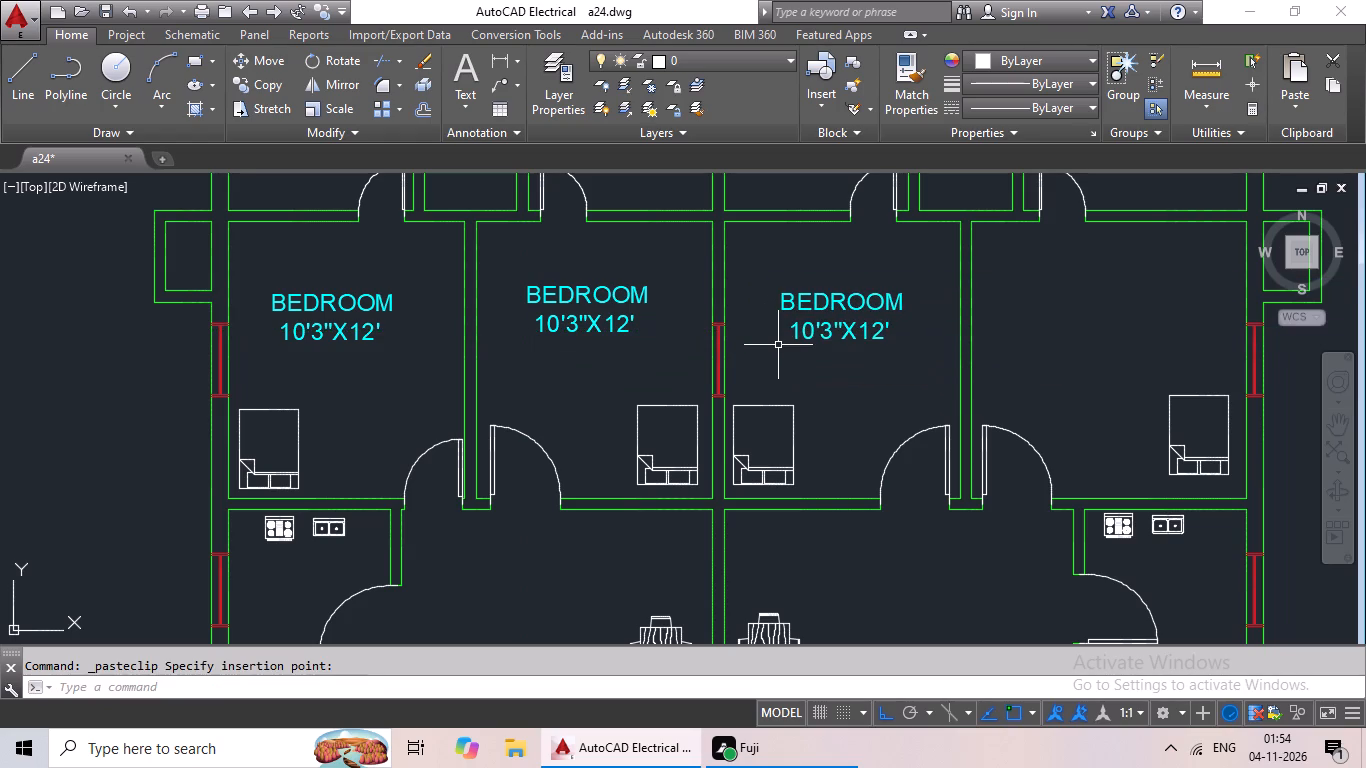
pyautogui.hotkey('ctrl', 'v')
pyautogui.keyDown('ctrl'); pyautogui.click(1050, 332); pyautogui.keyUp('ctrl')
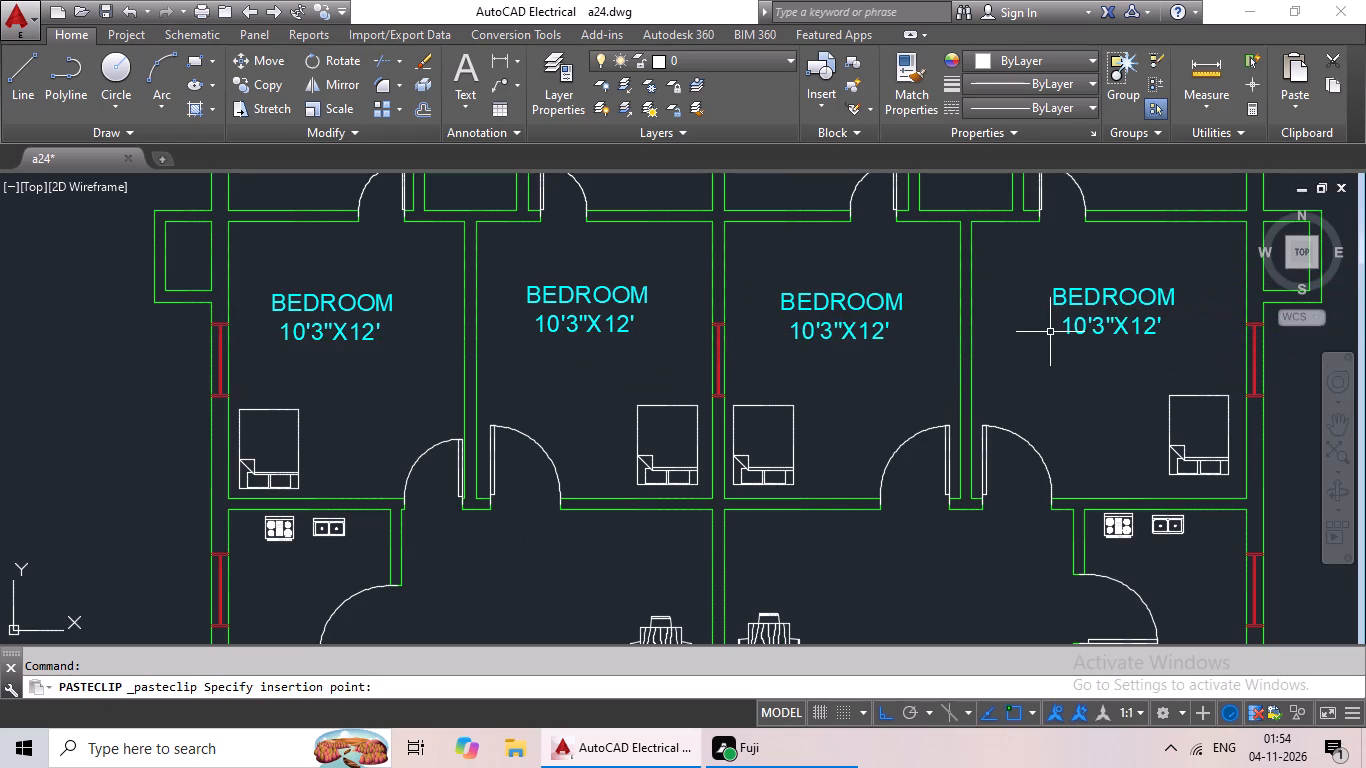
# Copy the bedroom label into each of the four narrow veranda spaces along the top edge of the green plan.
pyautogui.hotkey('ctrl', 'v')
pyautogui.keyDown('ctrl'); pyautogui.scroll(-2, 1050, 332); pyautogui.keyUp('ctrl')
pyautogui.moveTo(1050, 332); pyautogui.dragTo(971, 418, button='middle')
pyautogui.scroll(3, 813, 380)
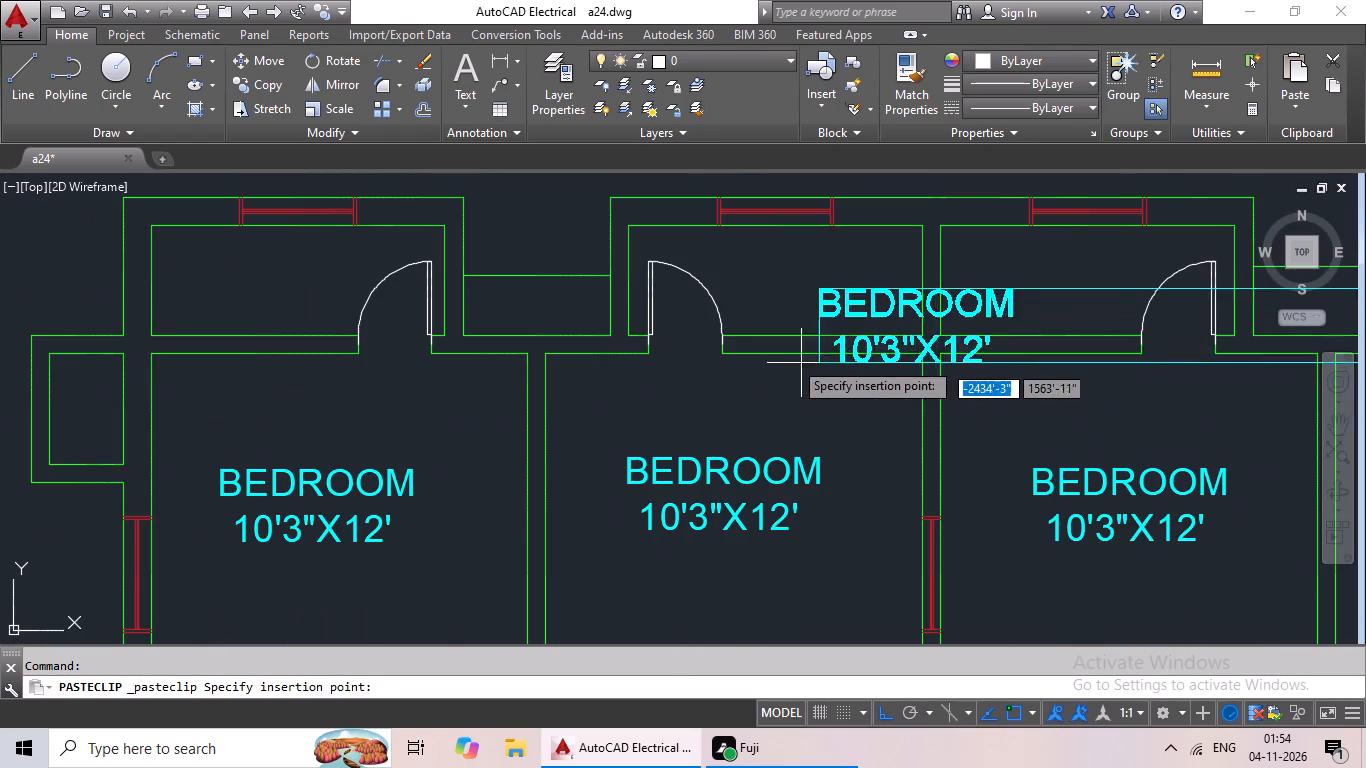
pyautogui.click(713, 326)
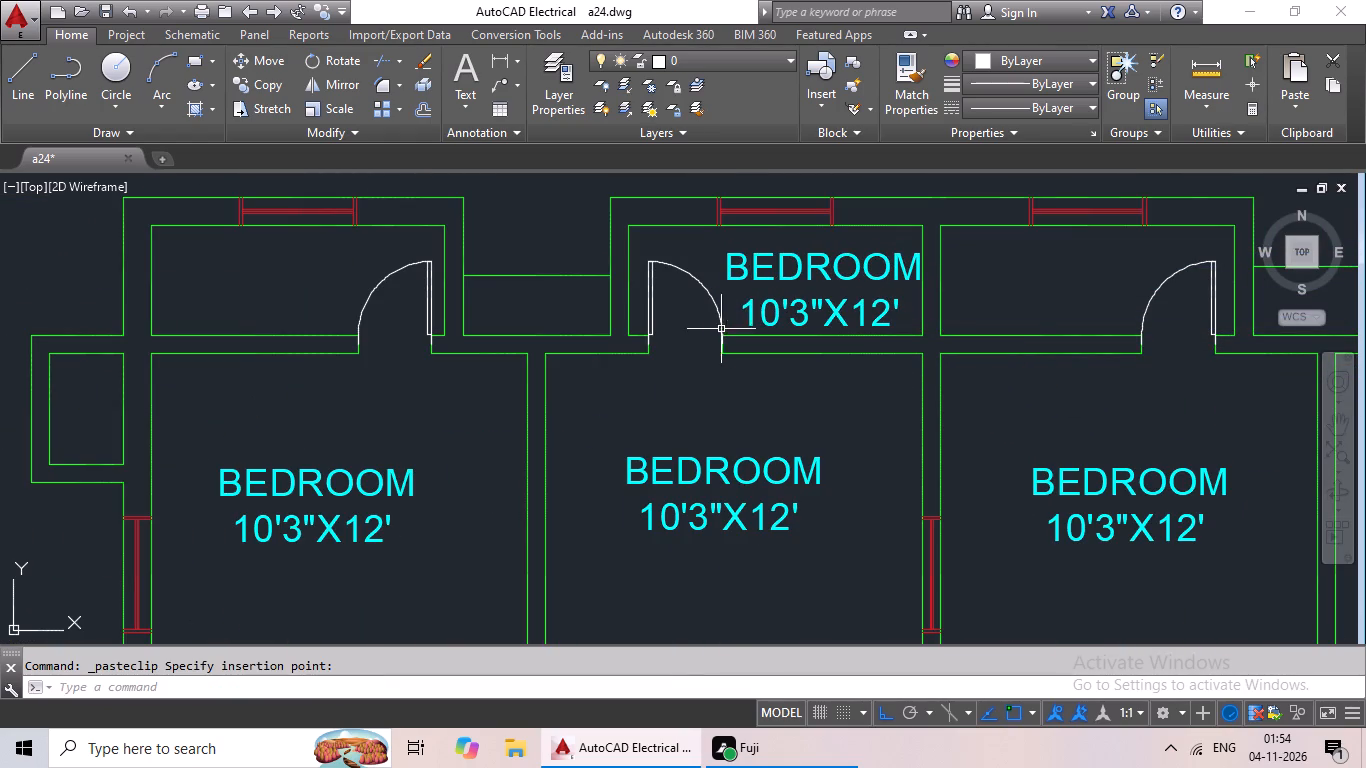
pyautogui.hotkey('ctrl', 'v')
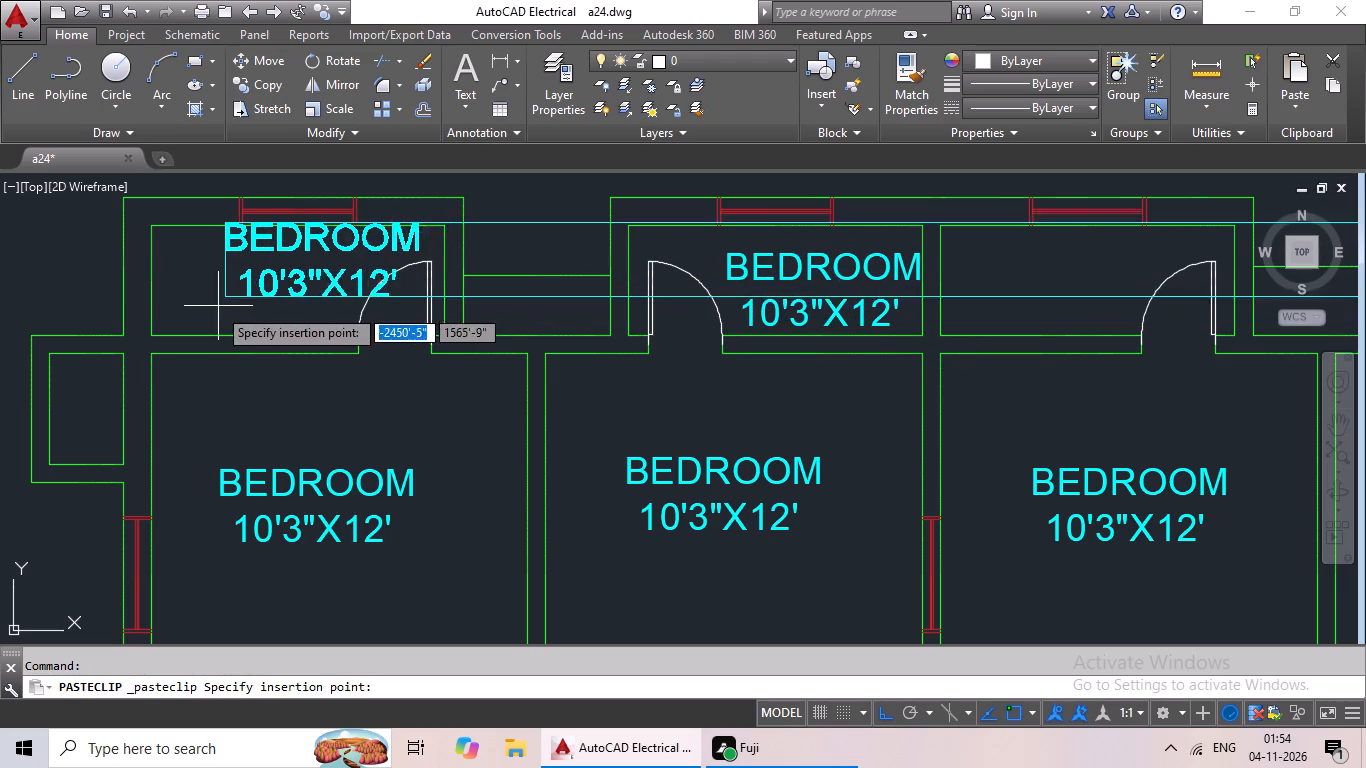
pyautogui.click(179, 321)
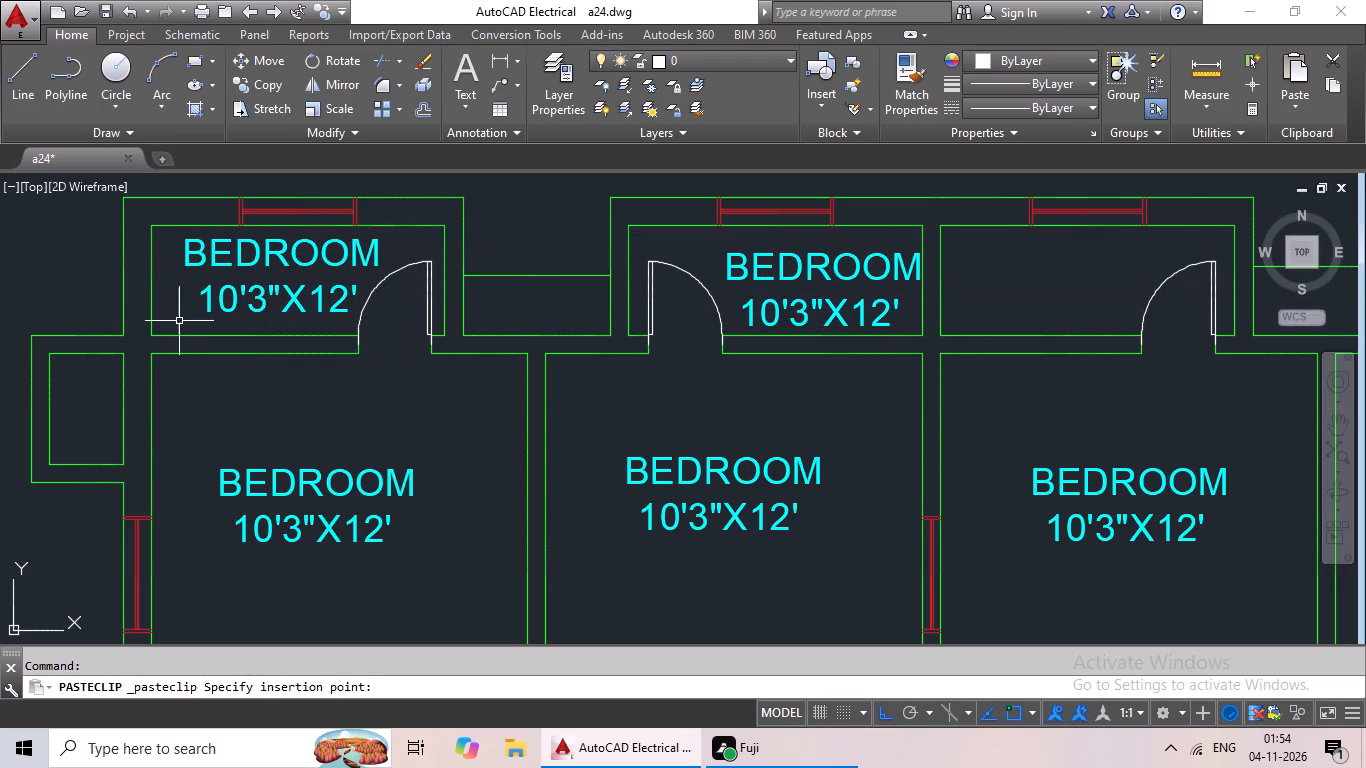
pyautogui.hotkey('ctrl', 'v')
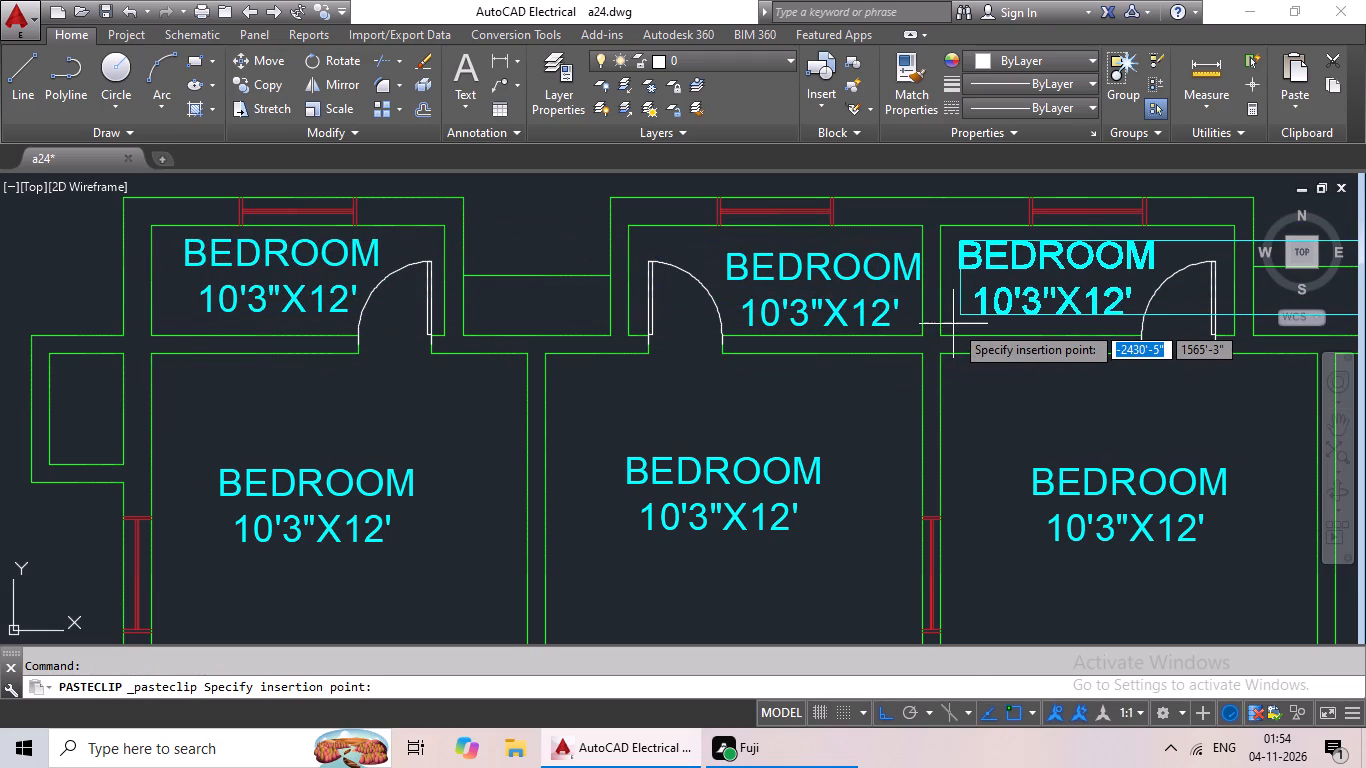
pyautogui.click(956, 324)
pyautogui.moveTo(1052, 397); pyautogui.dragTo(773, 445, button='middle')
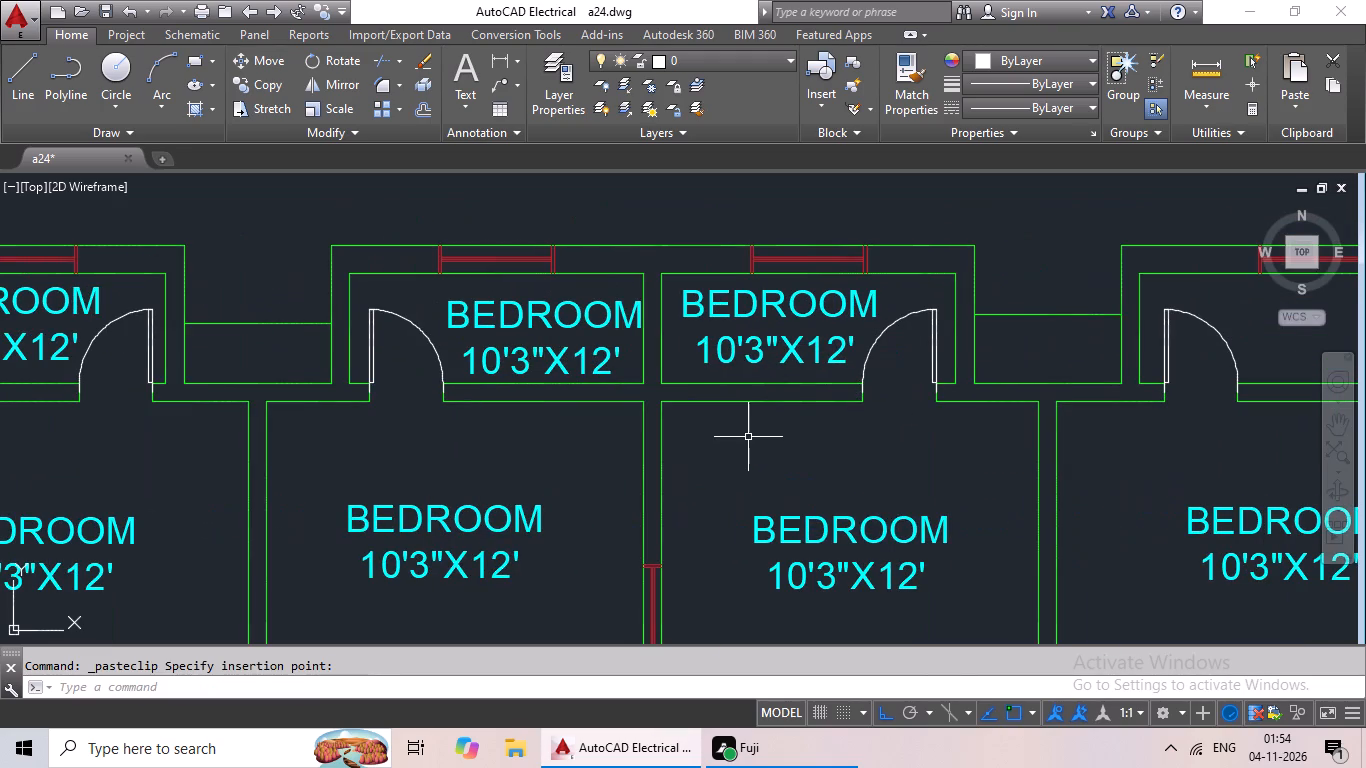
pyautogui.hotkey('ctrl', 'v')
pyautogui.scroll(-2, 890, 430)
pyautogui.moveTo(793, 457); pyautogui.dragTo(512, 456, button='middle')
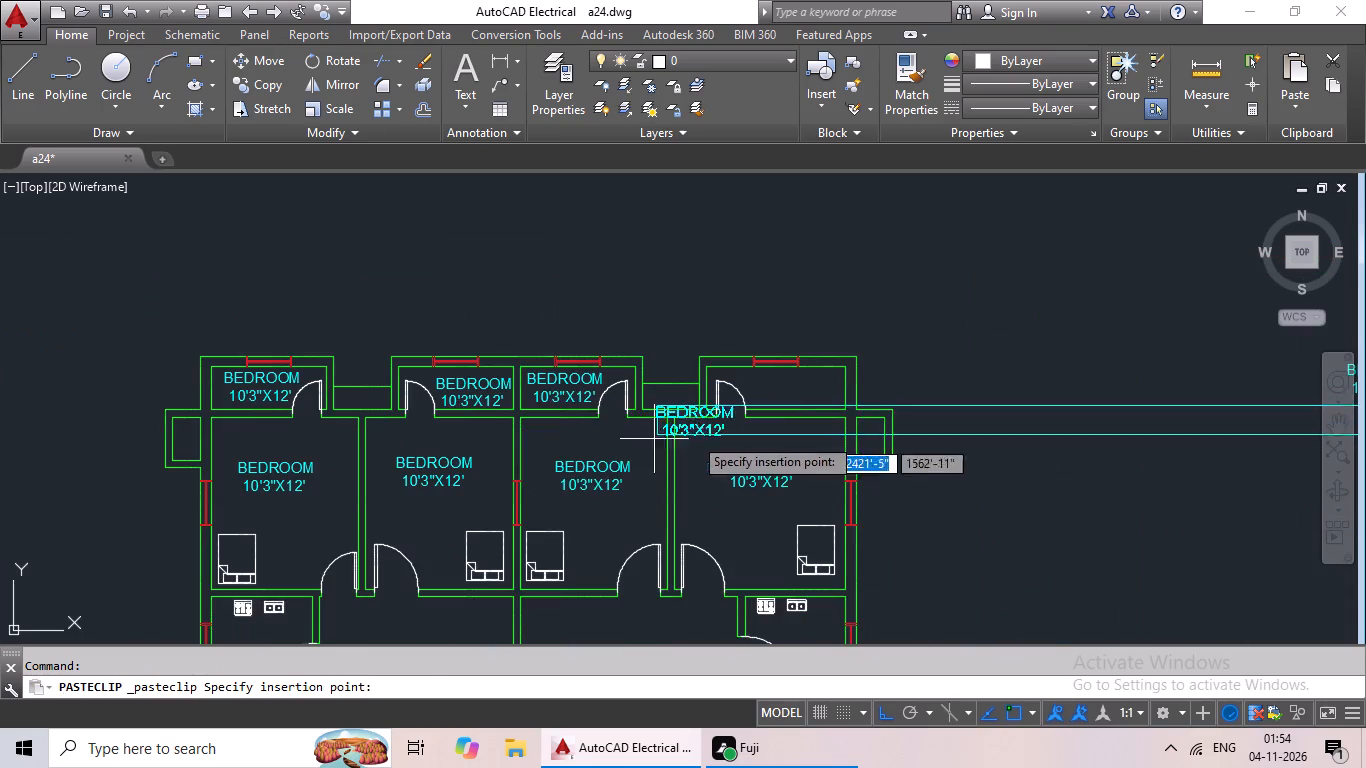
pyautogui.scroll(3, 763, 408)
pyautogui.click(707, 394)
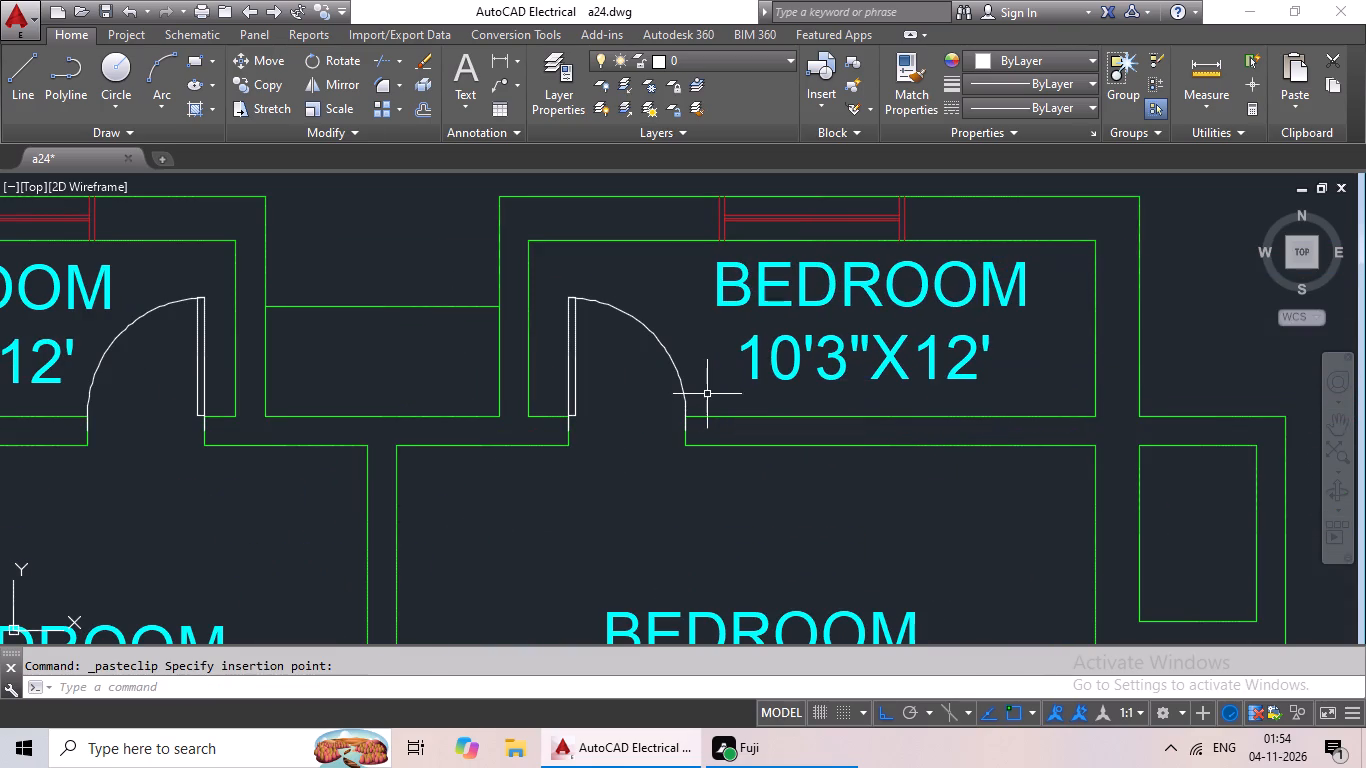
# Copy the bedroom label into the left flat's kitchen, below the stove and sink, and into the toilet beneath it.
pyautogui.hotkey('ctrl', 'v')
pyautogui.keyDown('ctrl'); pyautogui.scroll(-3, 716, 395); pyautogui.keyUp('ctrl')
pyautogui.moveTo(674, 426); pyautogui.dragTo(761, 351, button='middle')
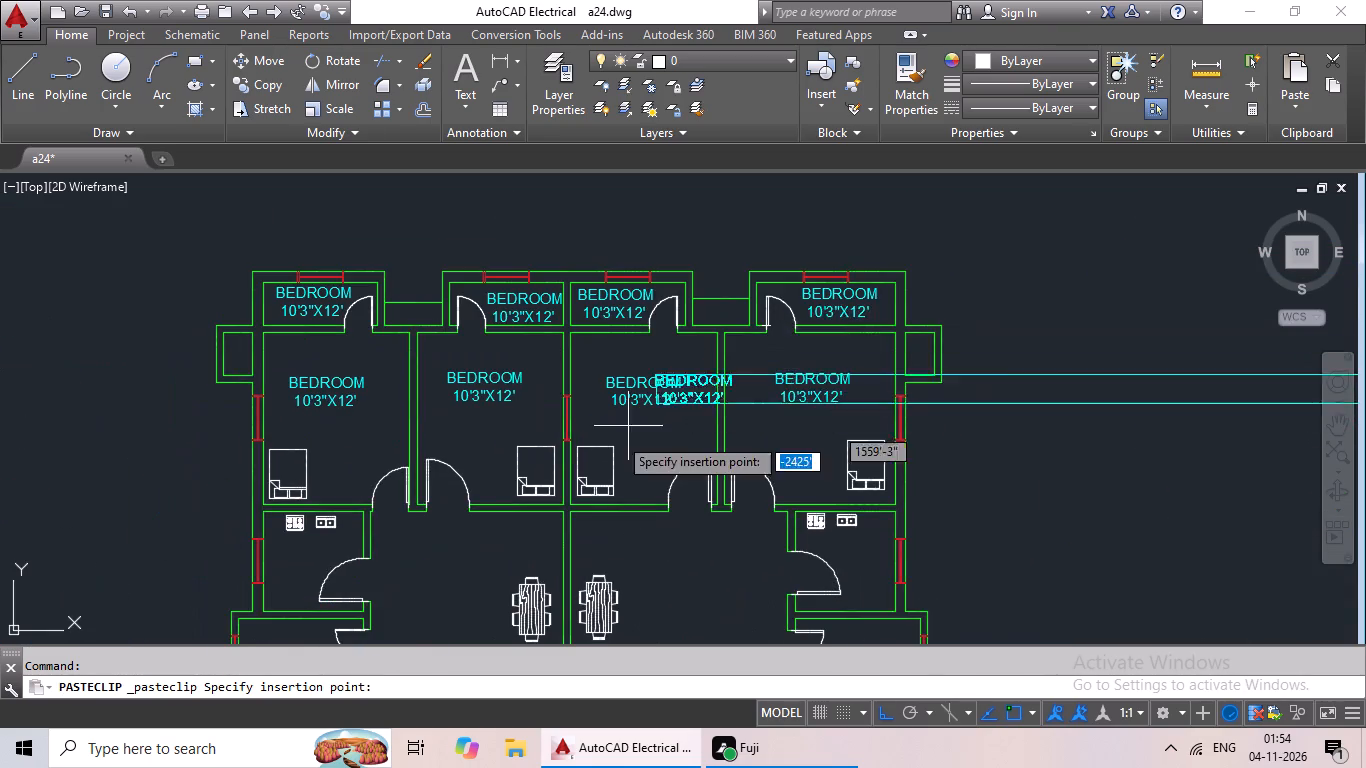
pyautogui.moveTo(611, 446); pyautogui.dragTo(788, 351, button='middle')
pyautogui.scroll(3, 430, 488)
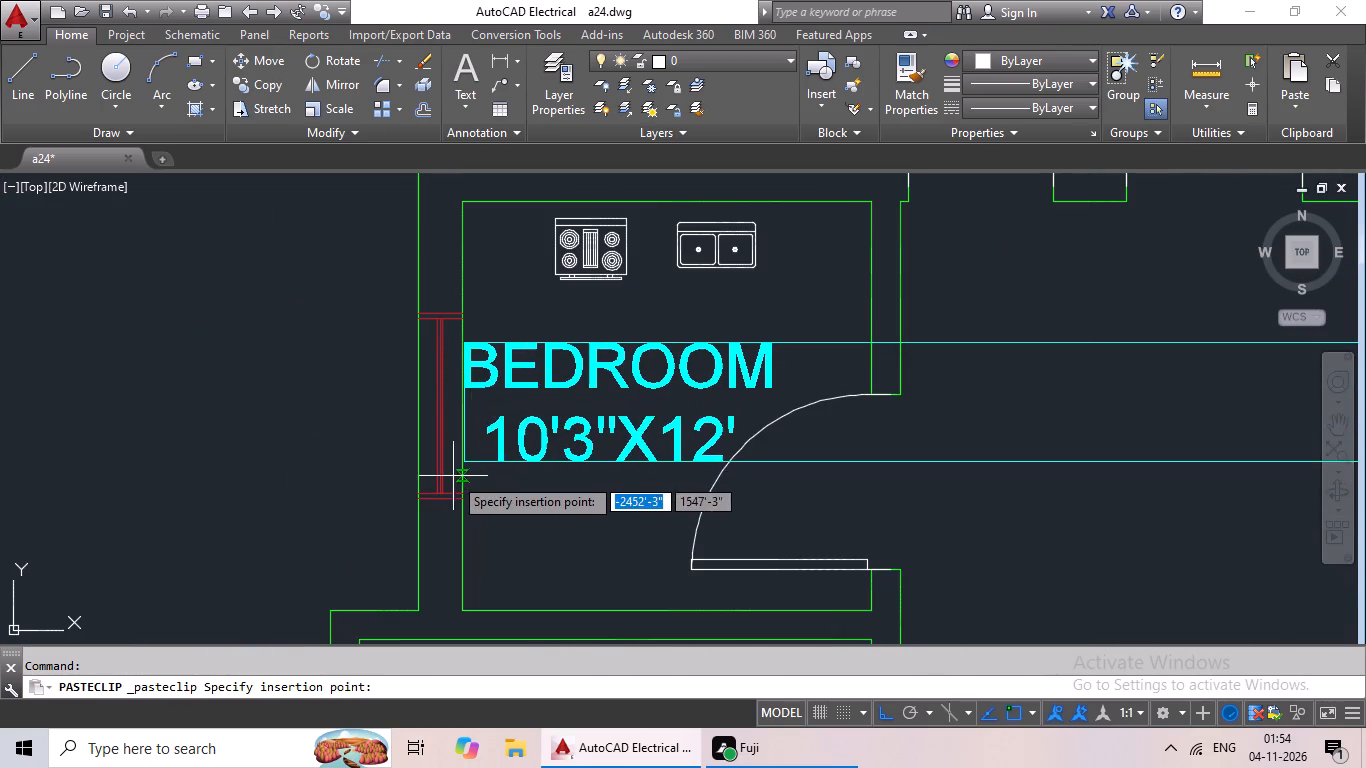
pyautogui.click(479, 450)
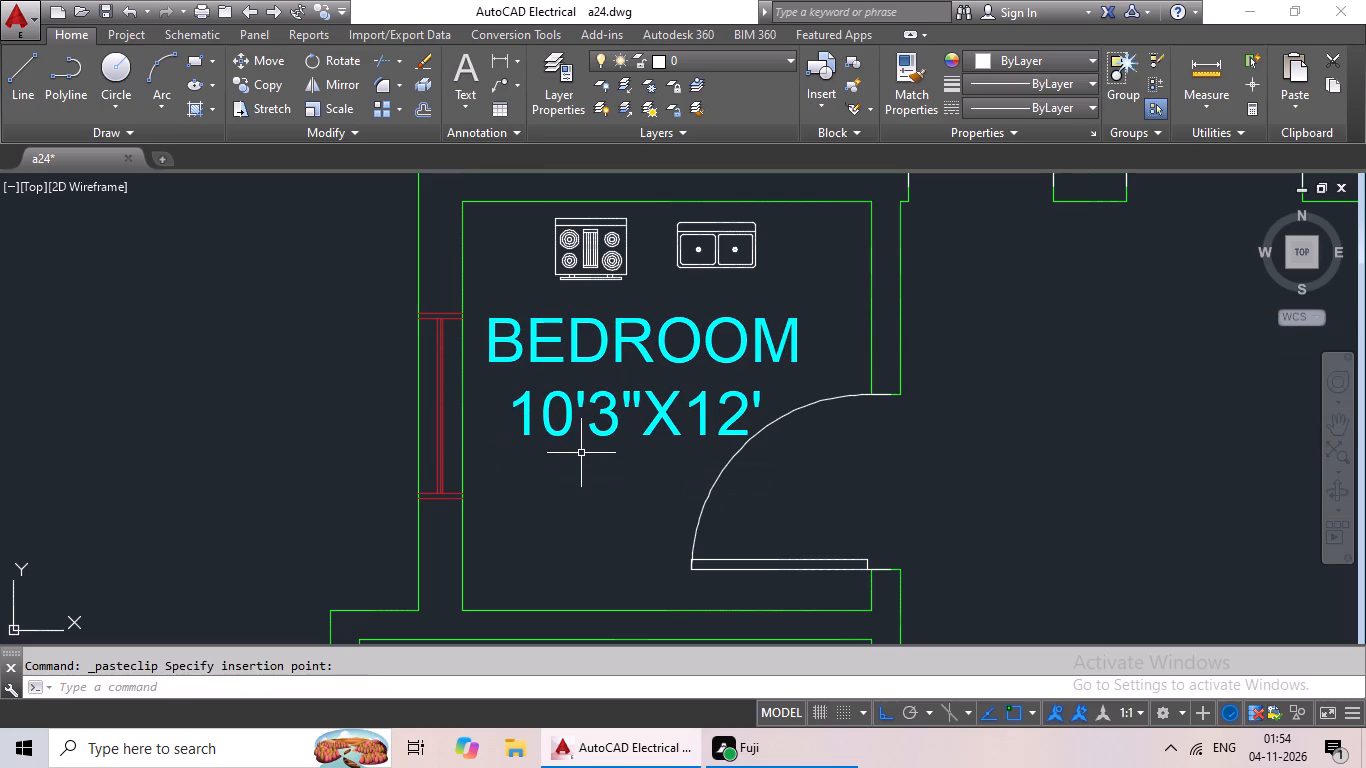
pyautogui.hotkey('ctrl', 'v')
pyautogui.keyDown('ctrl'); pyautogui.scroll(-3, 603, 454); pyautogui.keyUp('ctrl')
pyautogui.moveTo(613, 476); pyautogui.dragTo(639, 428, button='middle')
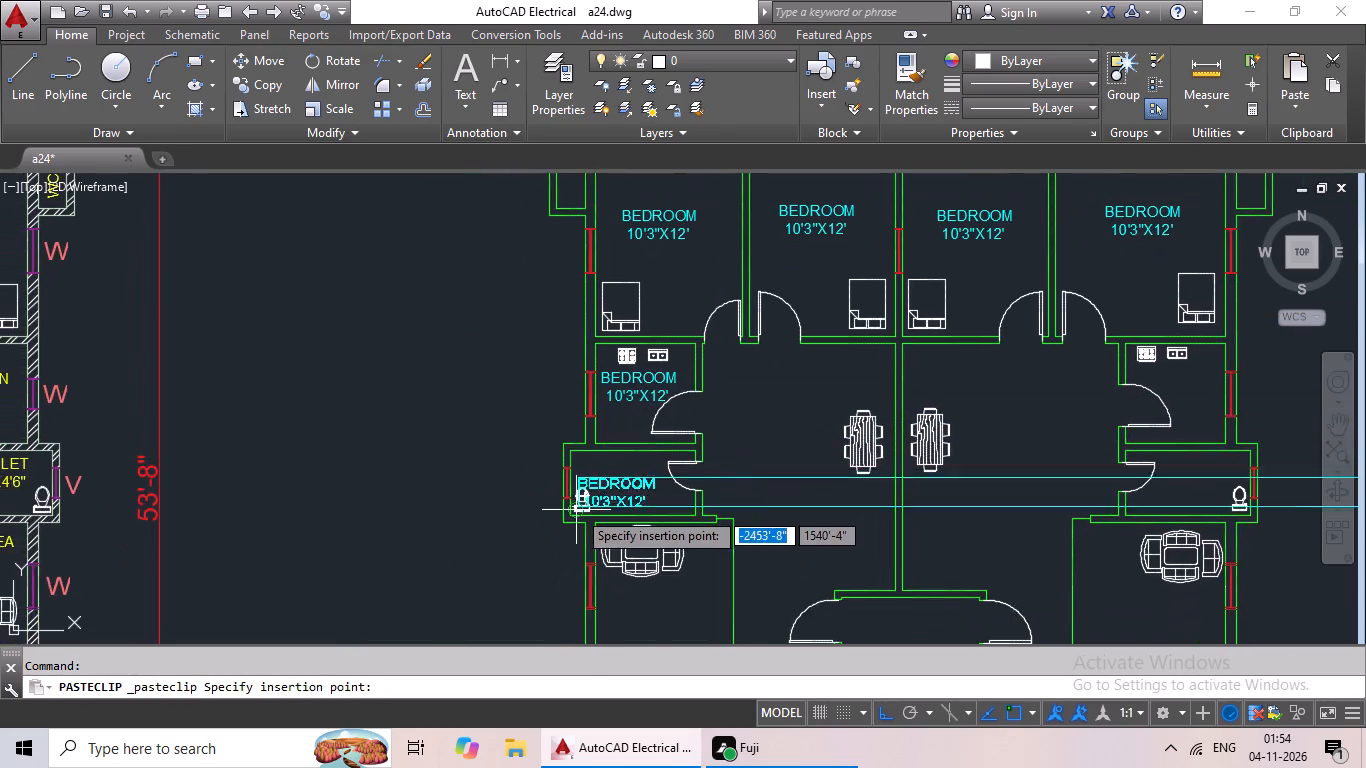
pyautogui.scroll(3, 576, 511)
pyautogui.click(578, 427)
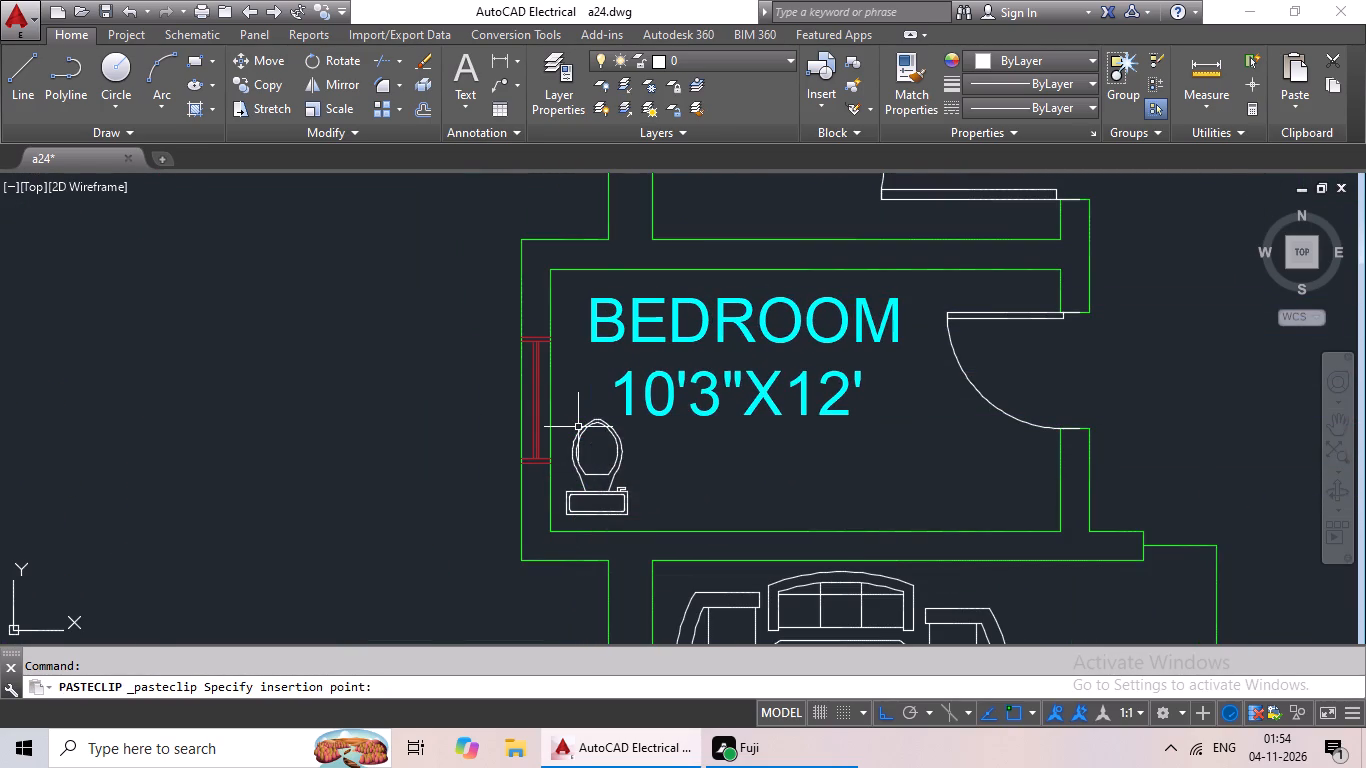
# Copy the bedroom label into the right flat's kitchen, below the stove and sink, and into the toilet beneath it.
pyautogui.hotkey('ctrl', 'v')
pyautogui.keyDown('ctrl'); pyautogui.scroll(-3, 594, 427); pyautogui.keyUp('ctrl')
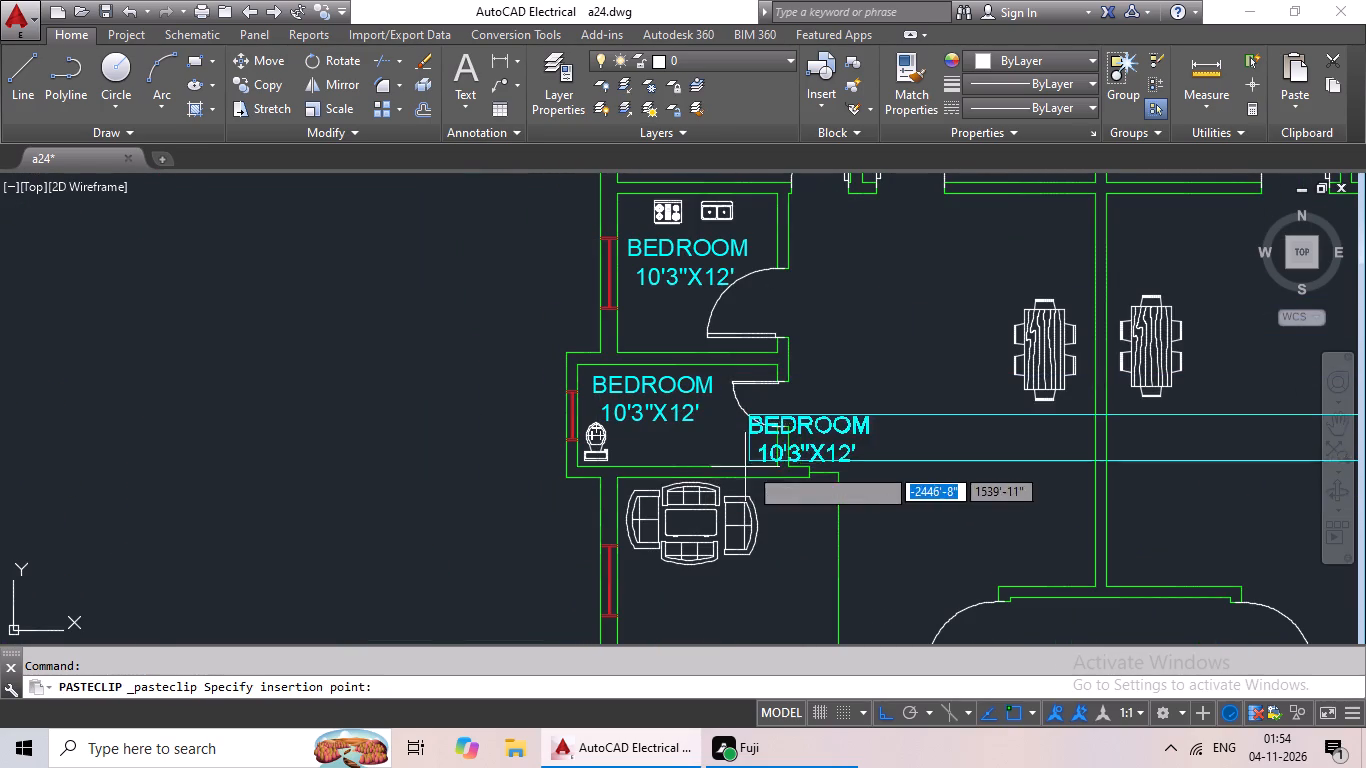
pyautogui.moveTo(818, 440); pyautogui.dragTo(704, 507, button='middle')
pyautogui.scroll(-3, 732, 456)
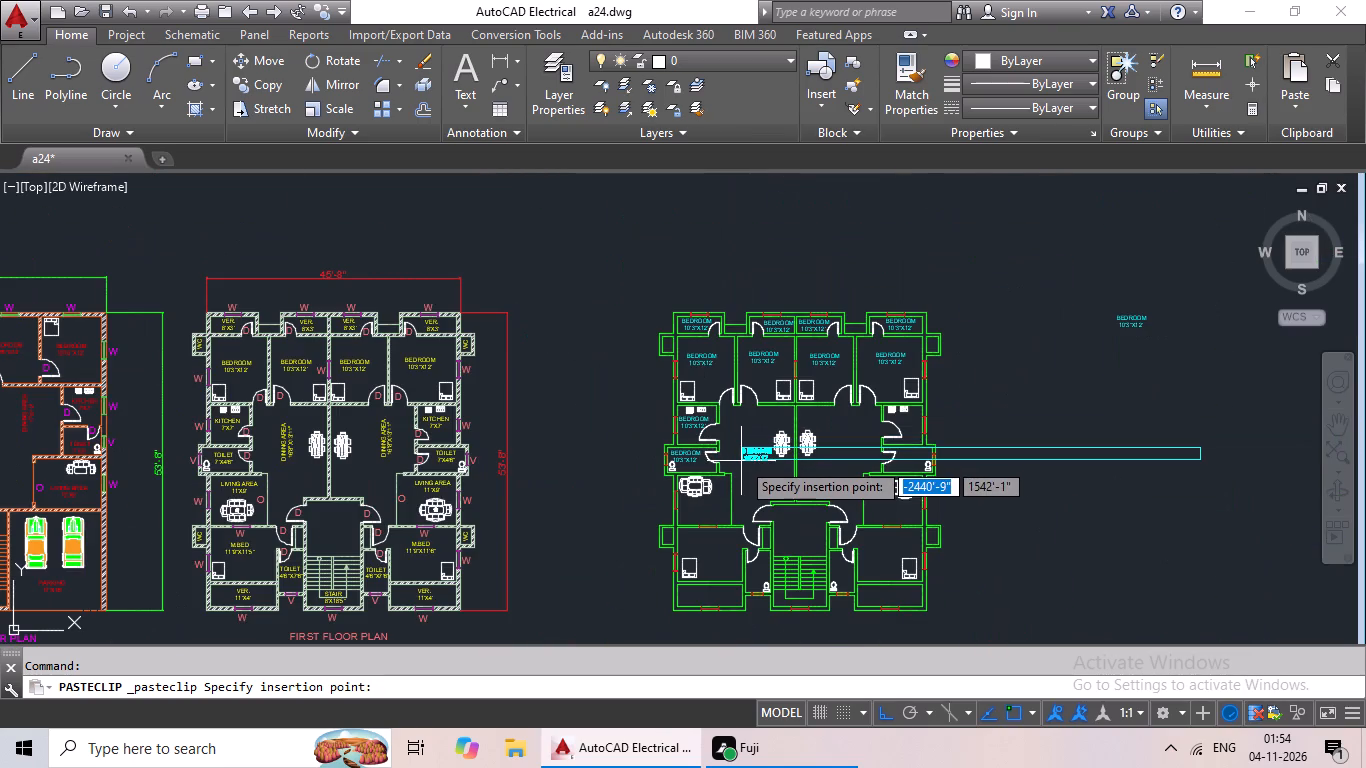
pyautogui.scroll(1, 793, 474)
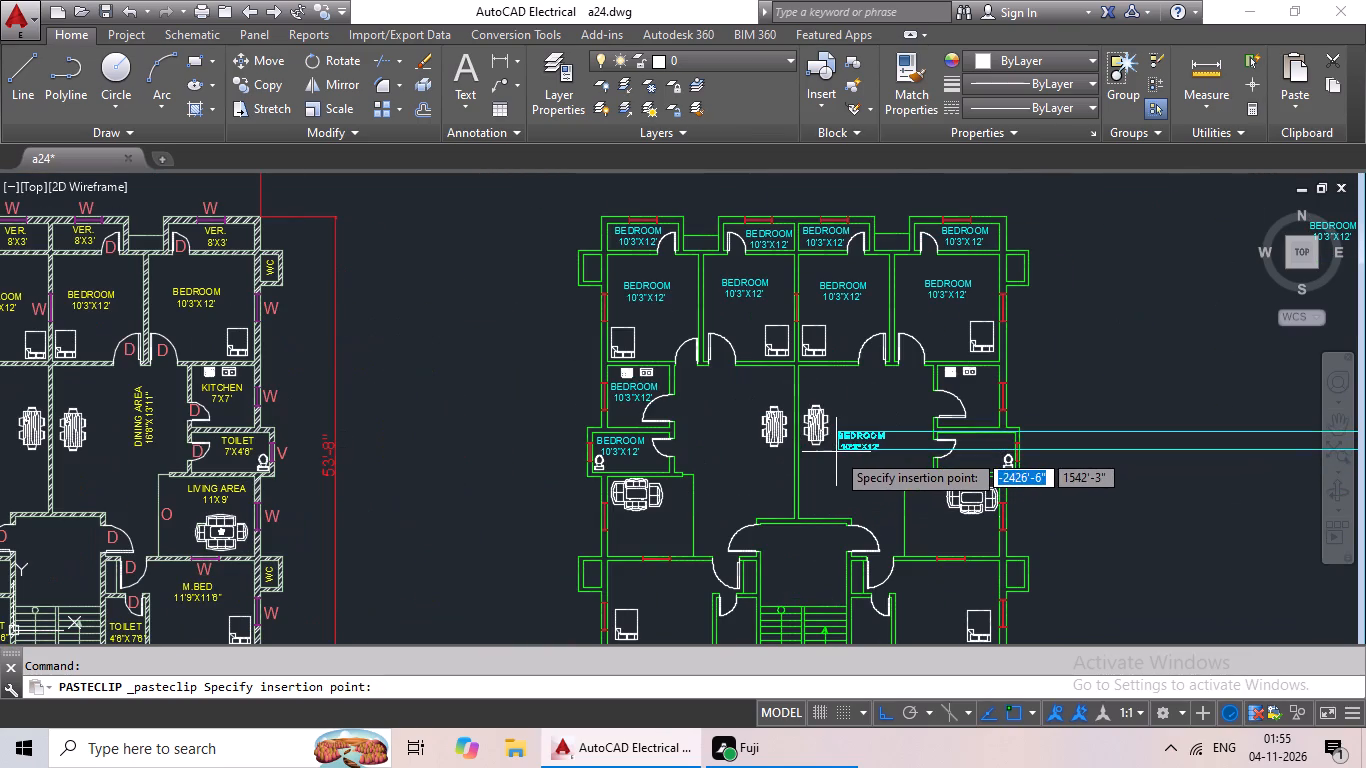
pyautogui.scroll(4, 970, 397)
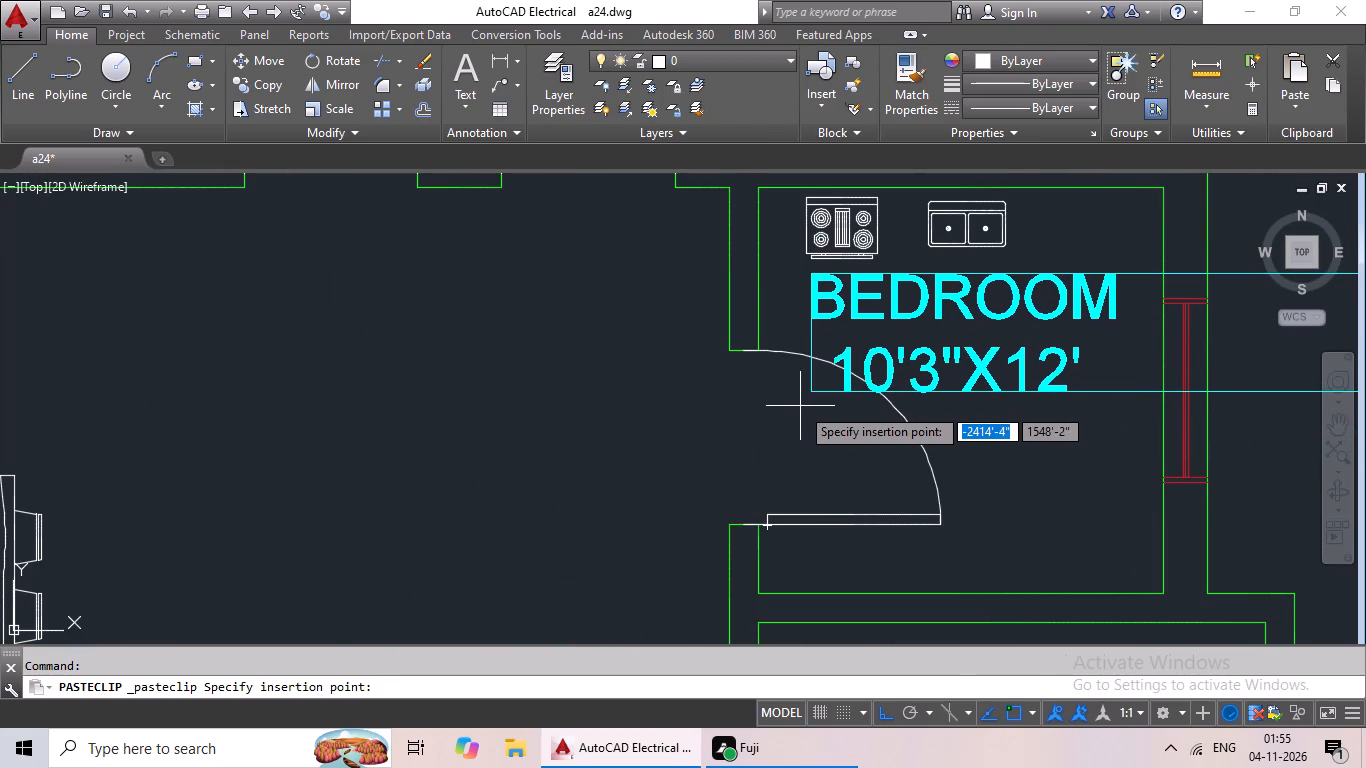
pyautogui.click(800, 406)
pyautogui.hotkey('ctrl', 'v')
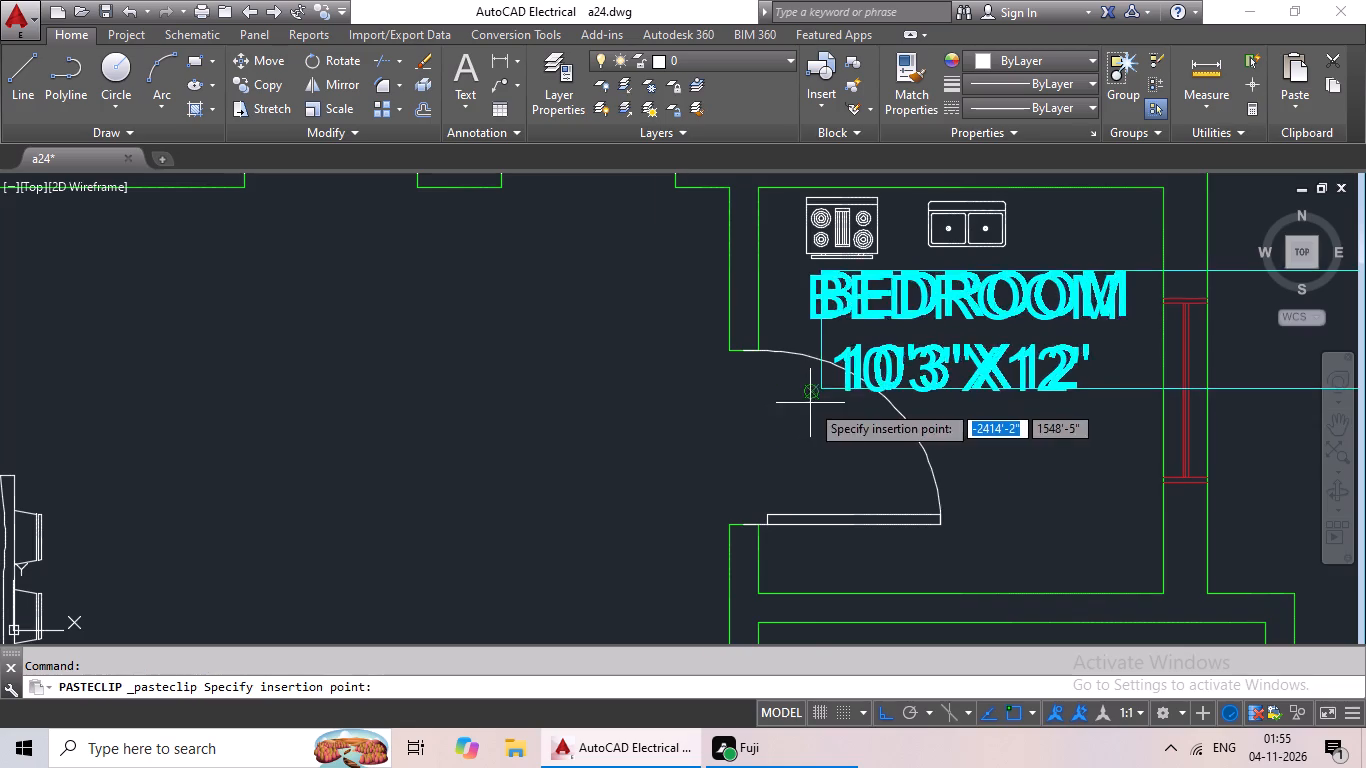
pyautogui.keyDown('ctrl'); pyautogui.scroll(-4, 810, 403); pyautogui.keyUp('ctrl')
pyautogui.moveTo(811, 425); pyautogui.dragTo(831, 380, button='middle')
pyautogui.scroll(3, 844, 440)
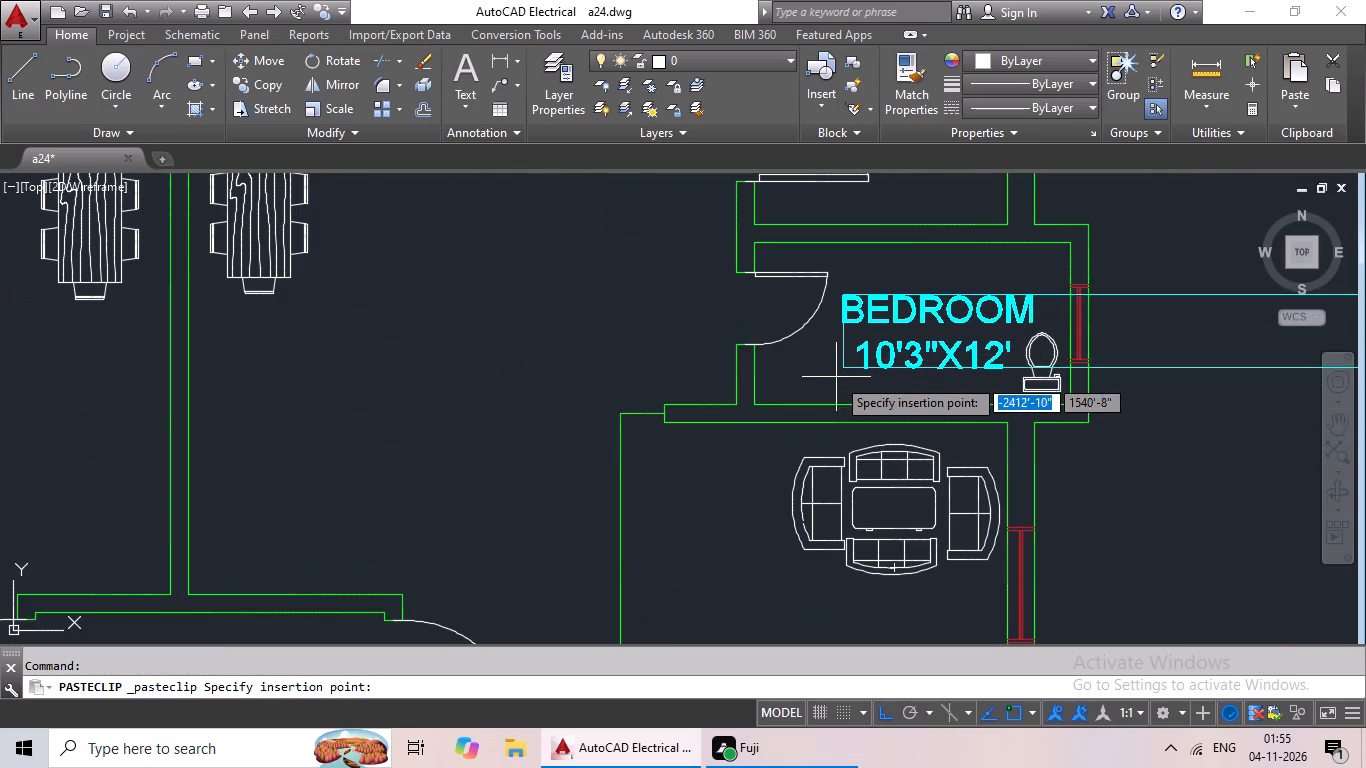
pyautogui.click(832, 353)
# Copy the bedroom label into the living areas of the right and left flats, below the sofa sets.
pyautogui.hotkey('ctrl', 'v')
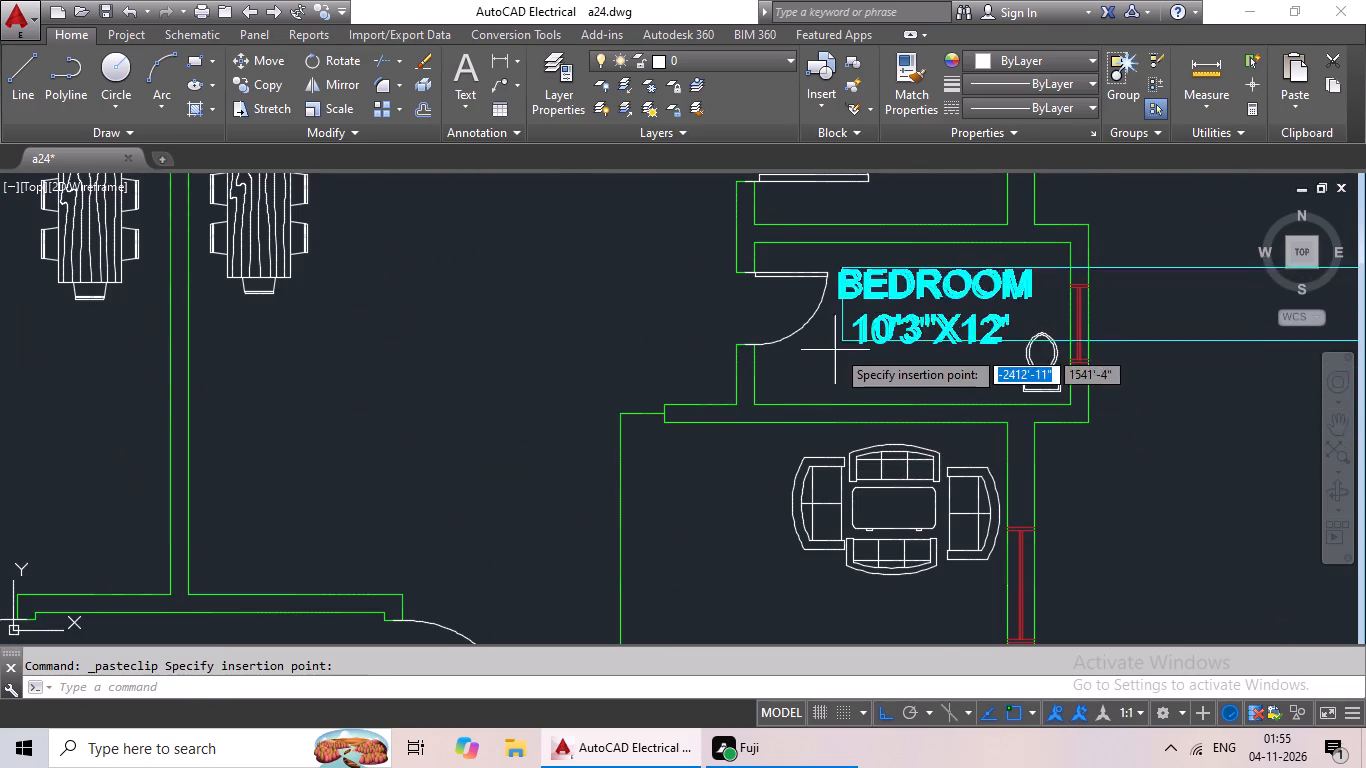
pyautogui.keyDown('ctrl'); pyautogui.scroll(-2, 837, 346); pyautogui.keyUp('ctrl')
pyautogui.scroll(3, 812, 466)
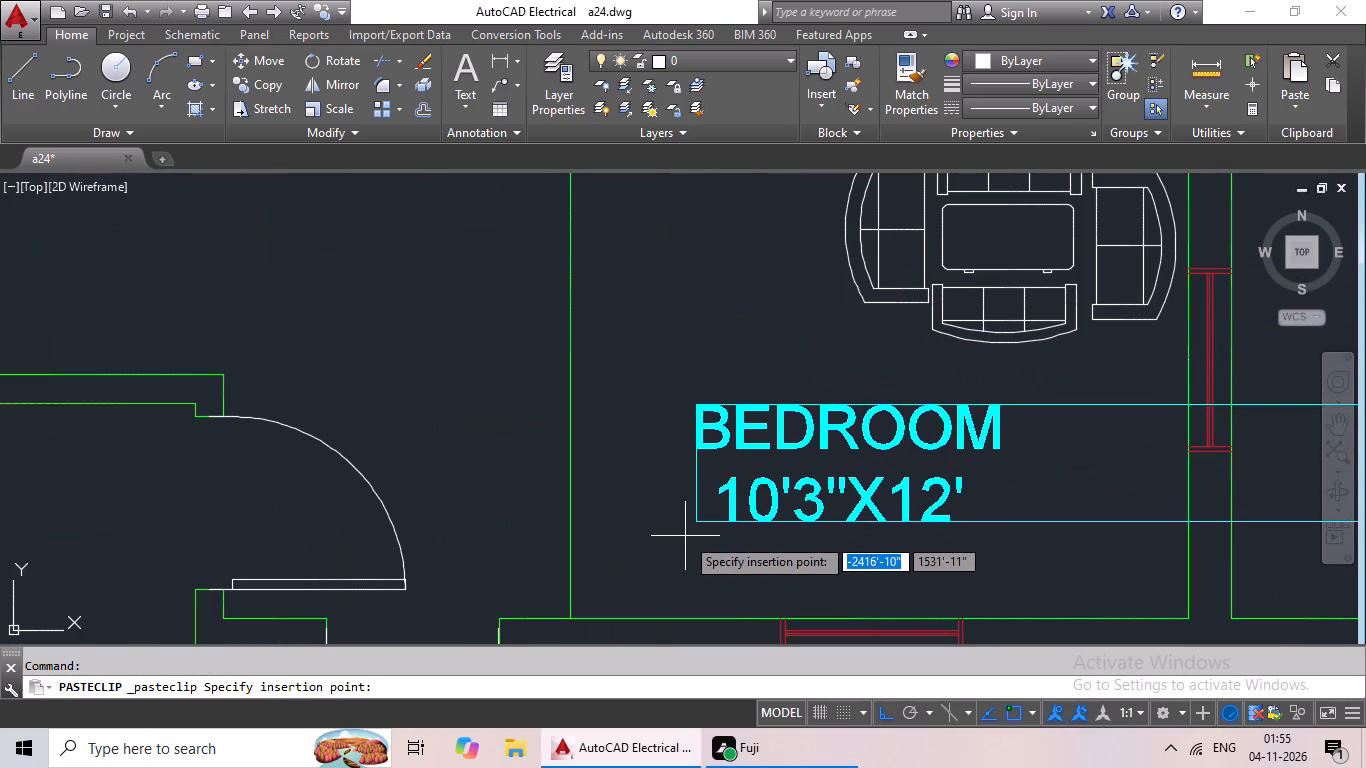
pyautogui.click(685, 536)
pyautogui.hotkey('ctrl', 'v')
pyautogui.keyDown('ctrl'); pyautogui.scroll(-3, 713, 519); pyautogui.keyUp('ctrl')
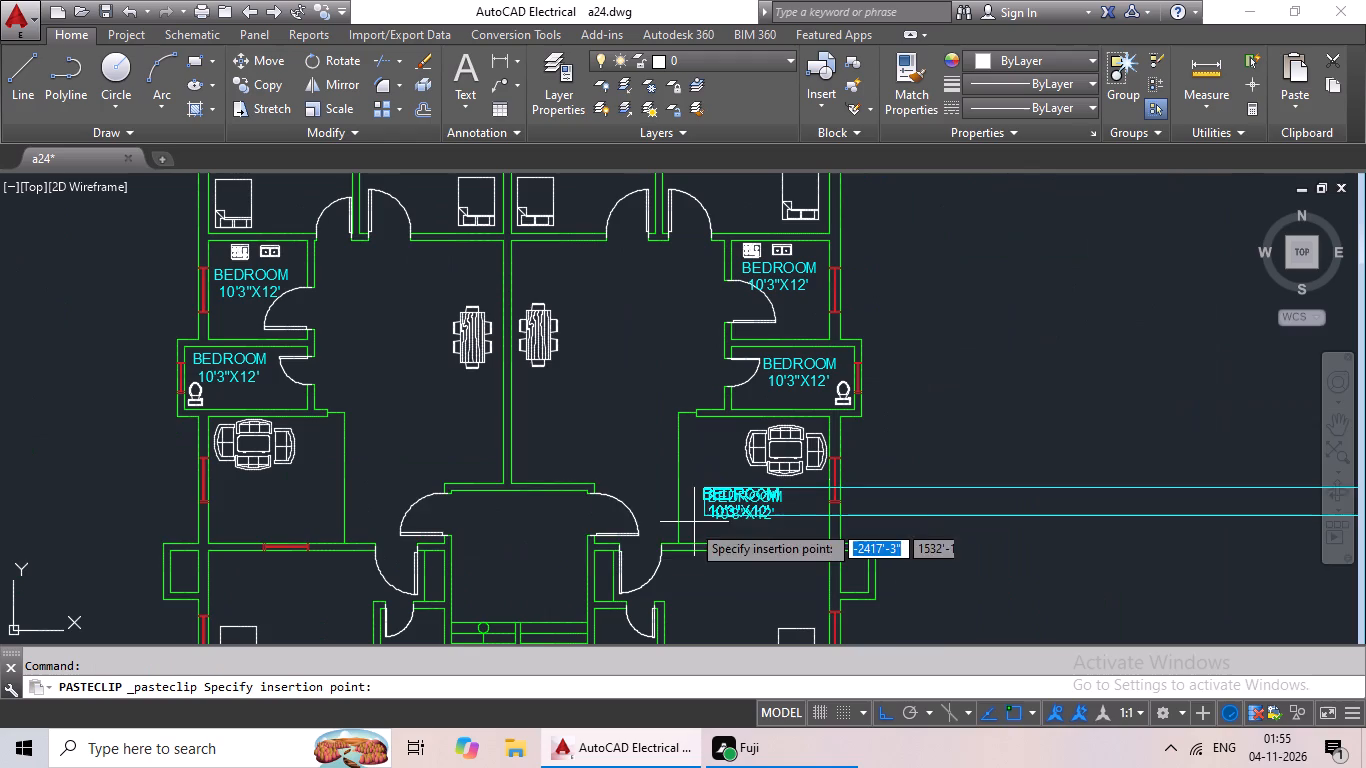
pyautogui.click(222, 524)
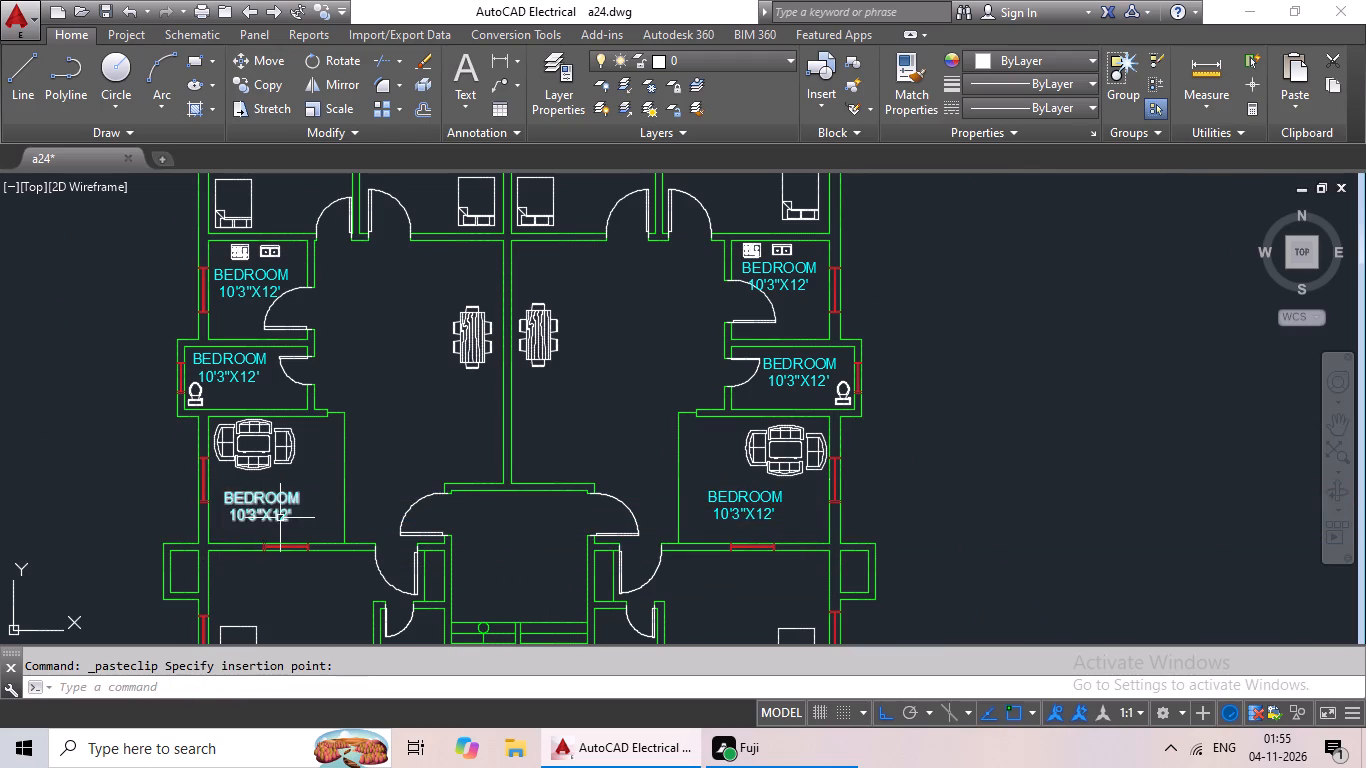
# Copy the bedroom label into the left flat's lower bedroom, above the bed, and into the narrow veranda below it.
pyautogui.hotkey('ctrl', 'v')
pyautogui.moveTo(452, 465); pyautogui.dragTo(555, 322, button='middle')
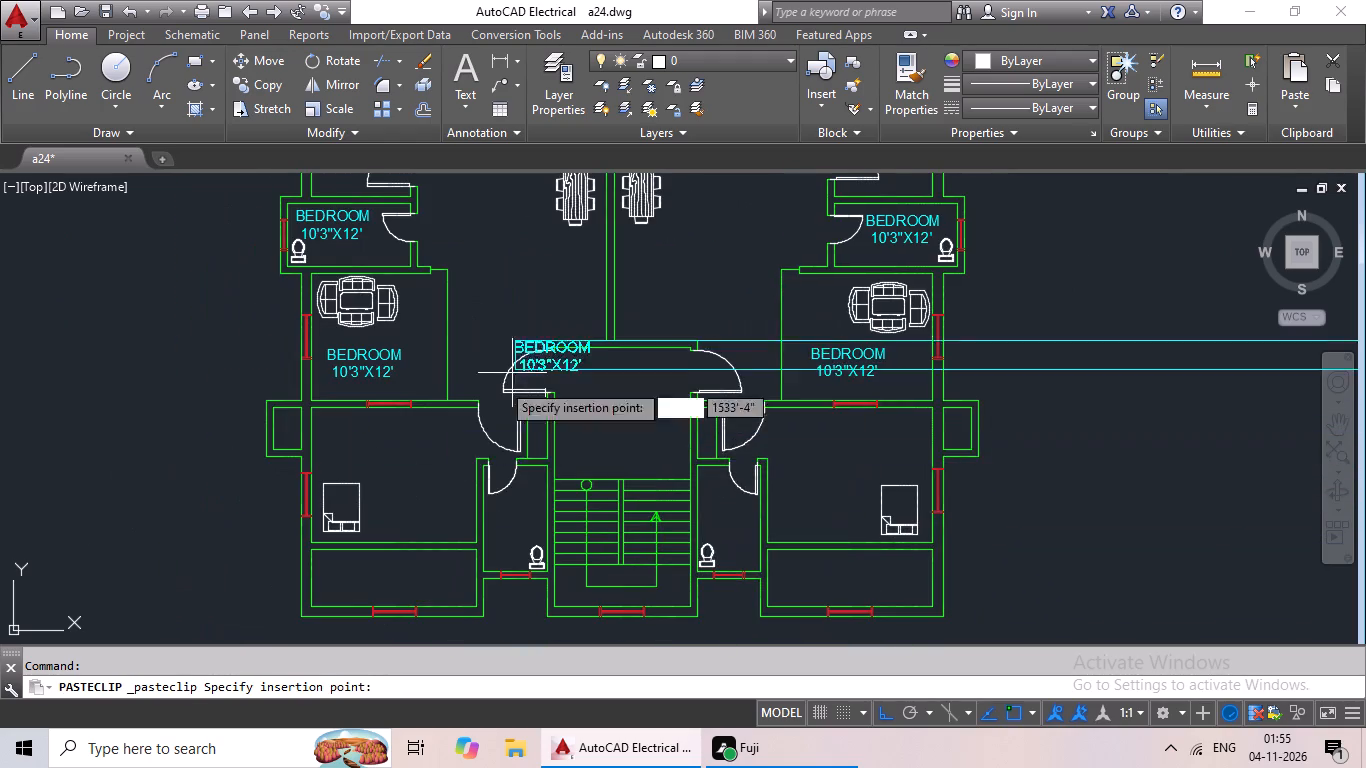
pyautogui.scroll(2, 375, 452)
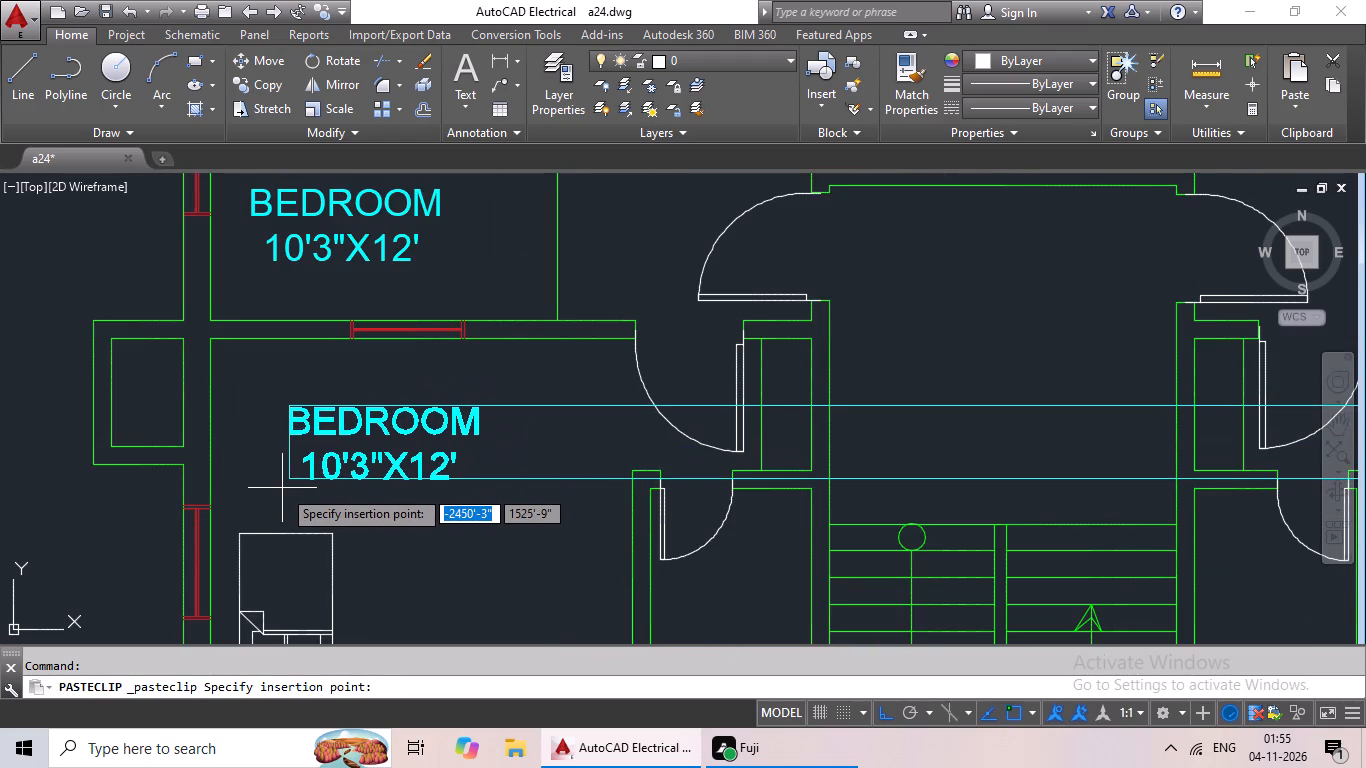
pyautogui.click(271, 491)
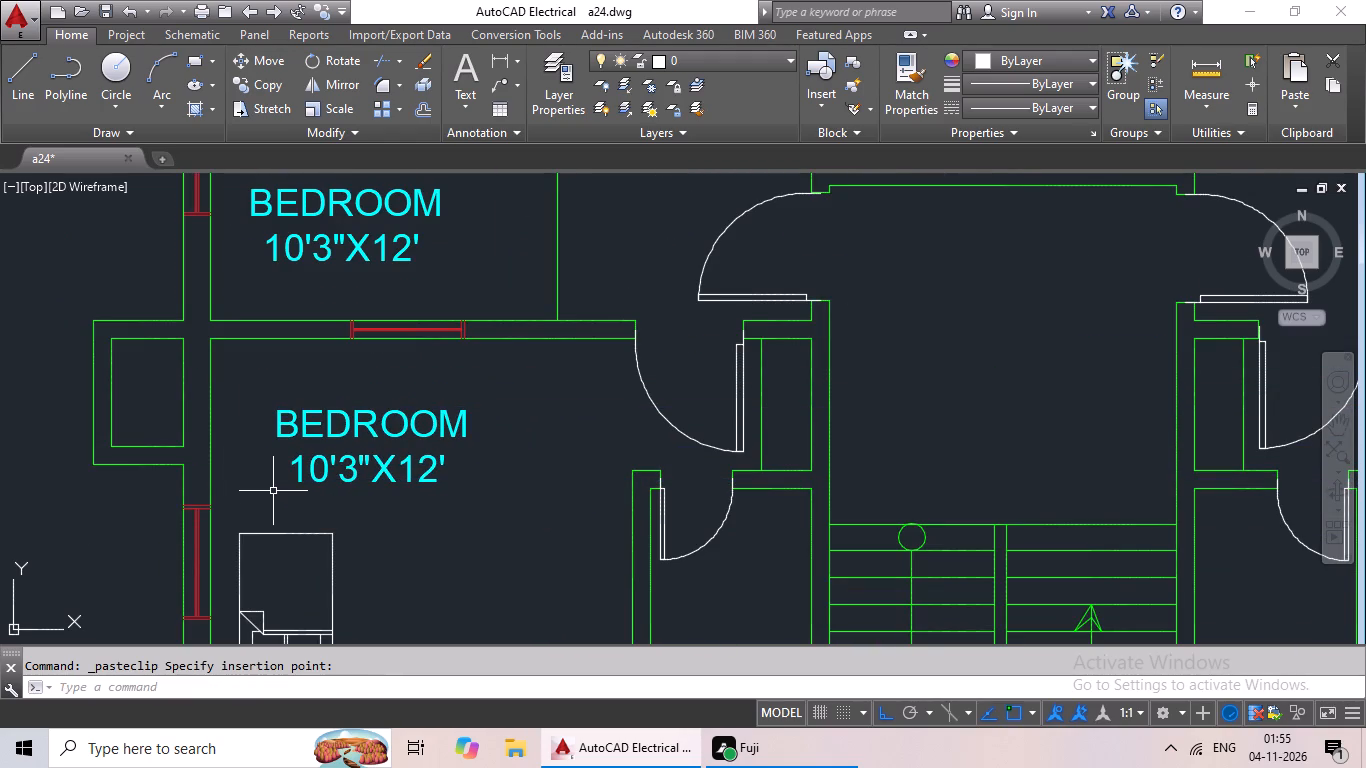
pyautogui.hotkey('ctrl', 'v')
pyautogui.scroll(-2, 431, 482)
pyautogui.moveTo(464, 529); pyautogui.dragTo(479, 510, button='middle')
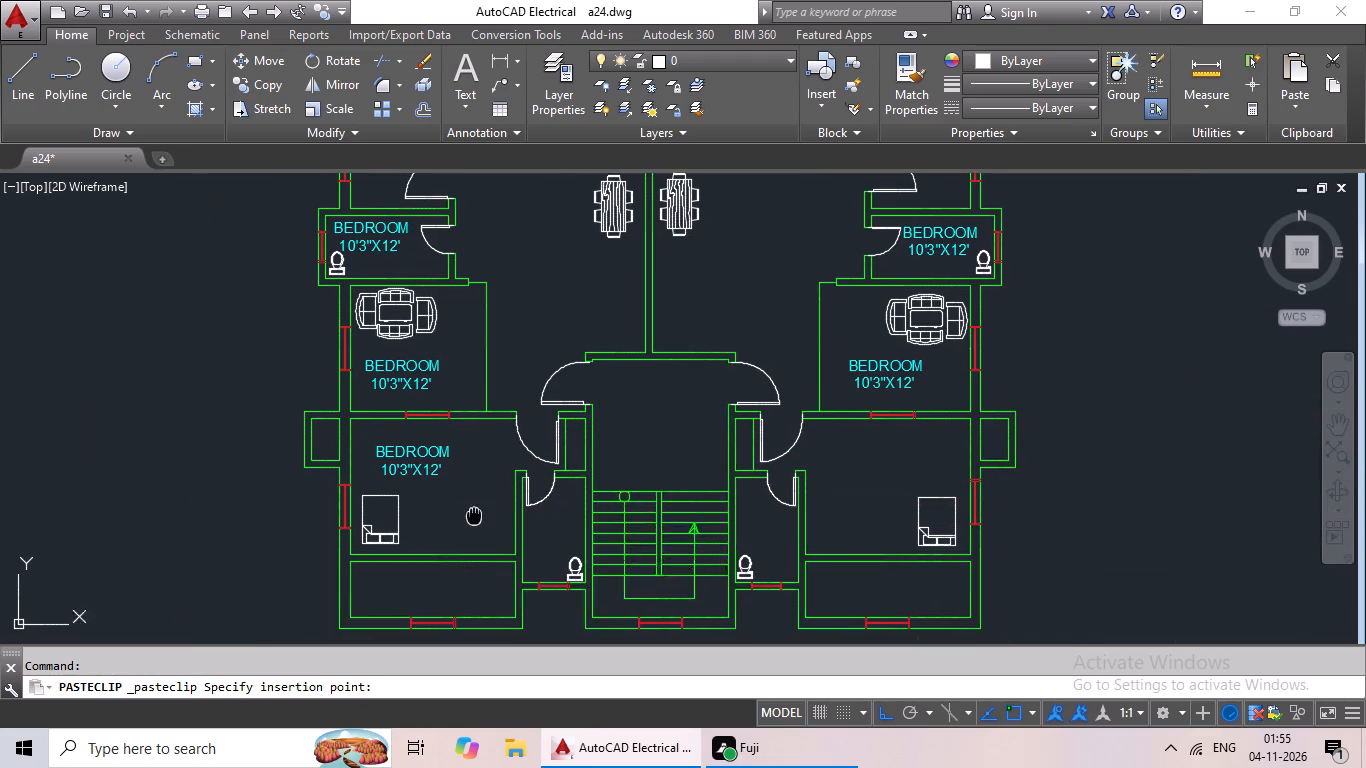
pyautogui.moveTo(479, 510); pyautogui.dragTo(513, 455, button='middle')
pyautogui.click(435, 538)
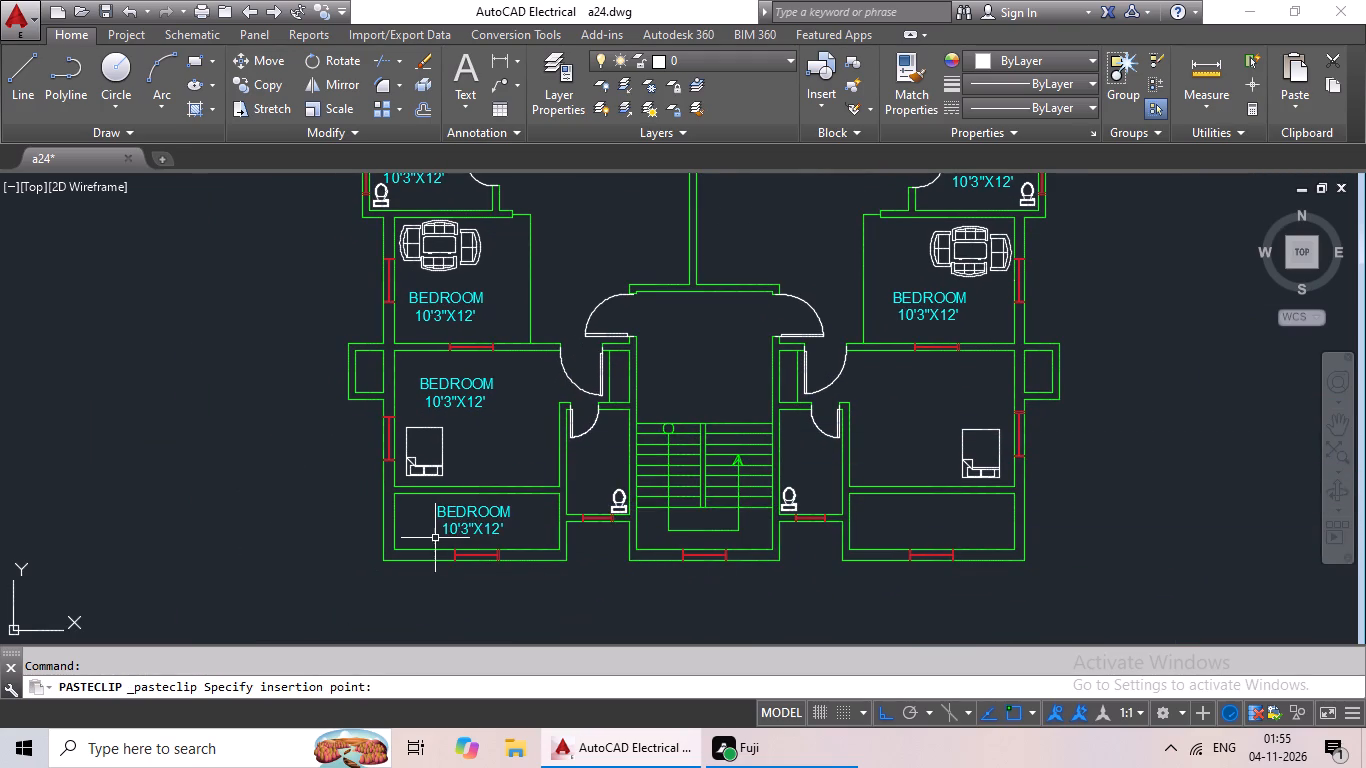
# Copy the bedroom label into the left flat's lower toilet beside the stairs and onto the landing at the bottom of the staircase.
pyautogui.hotkey('ctrl', 'c')
pyautogui.hotkey('ctrl', 'v')
pyautogui.scroll(3, 595, 474)
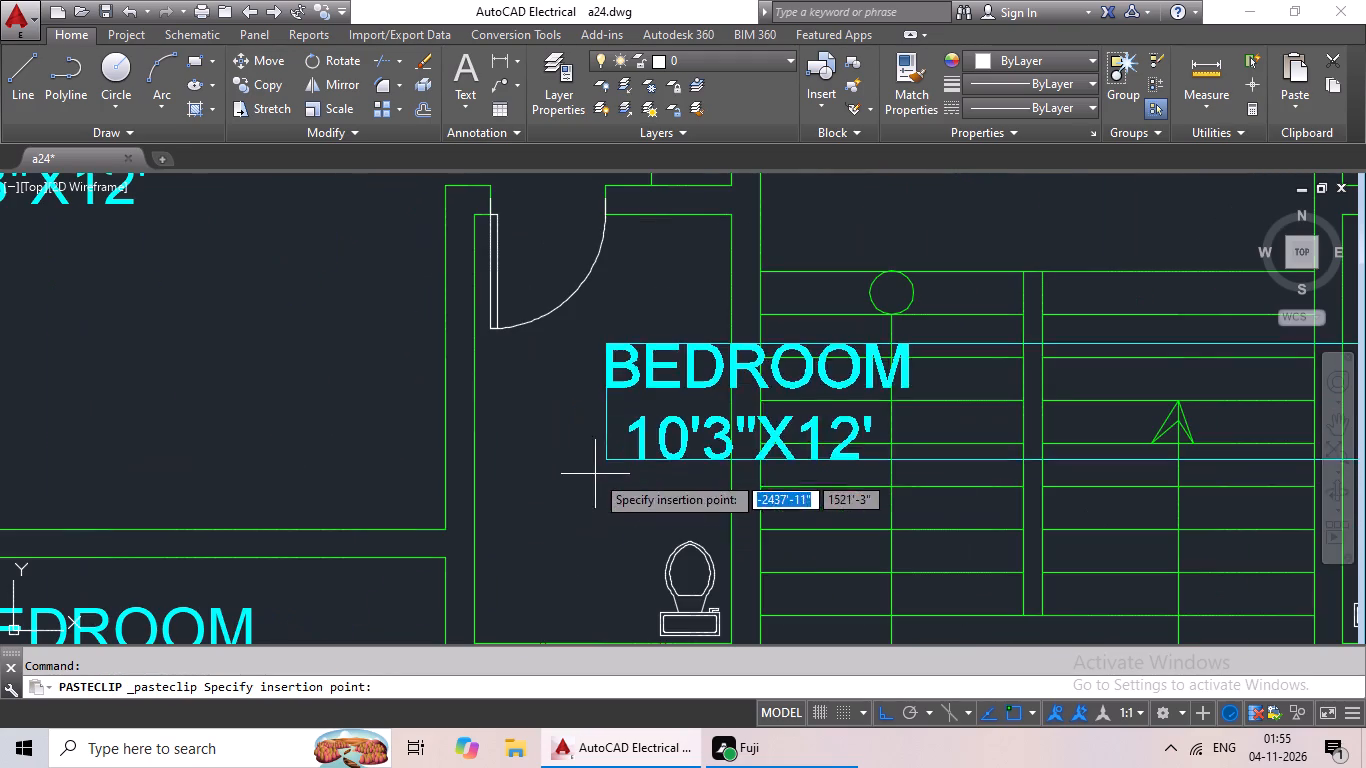
pyautogui.click(452, 511)
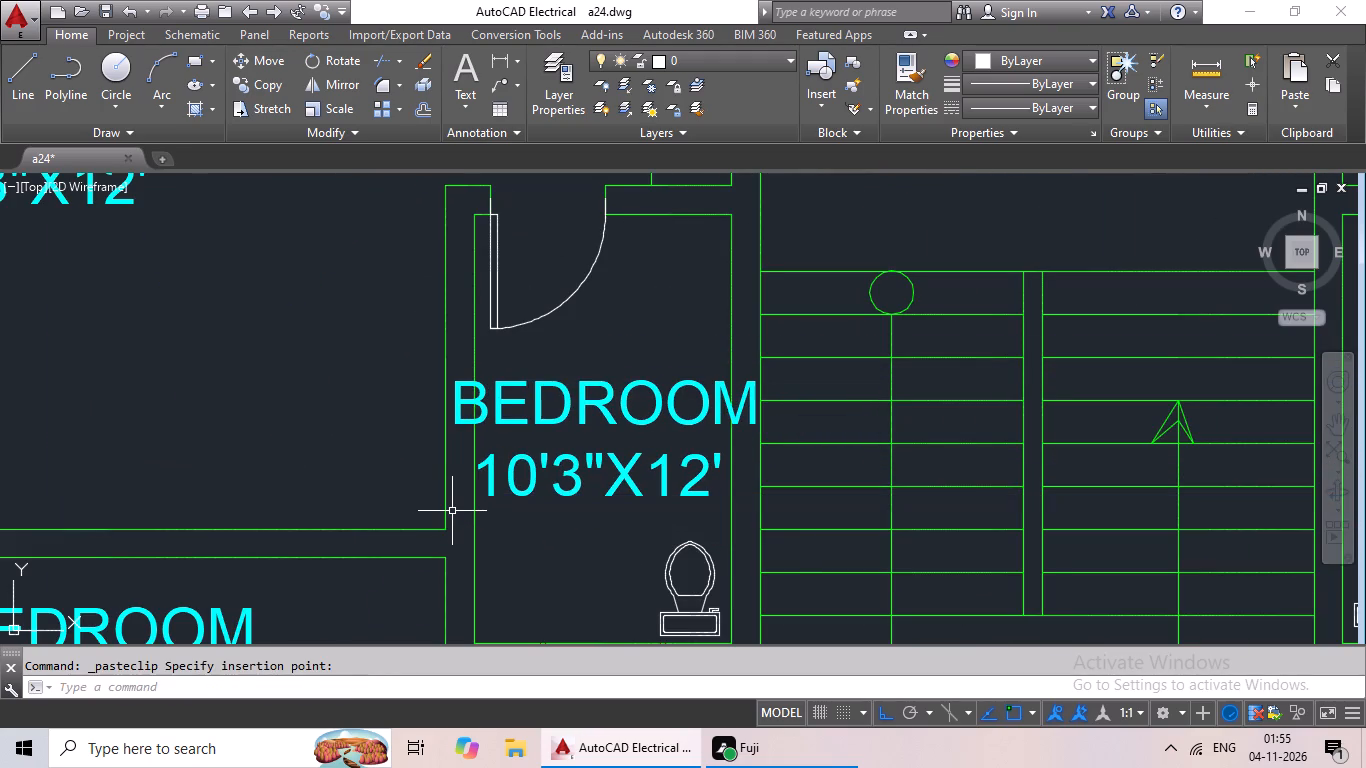
pyautogui.hotkey('ctrl', 'v')
pyautogui.keyDown('ctrl'); pyautogui.scroll(-2, 506, 498); pyautogui.keyUp('ctrl')
pyautogui.moveTo(581, 501); pyautogui.dragTo(621, 437, button='middle')
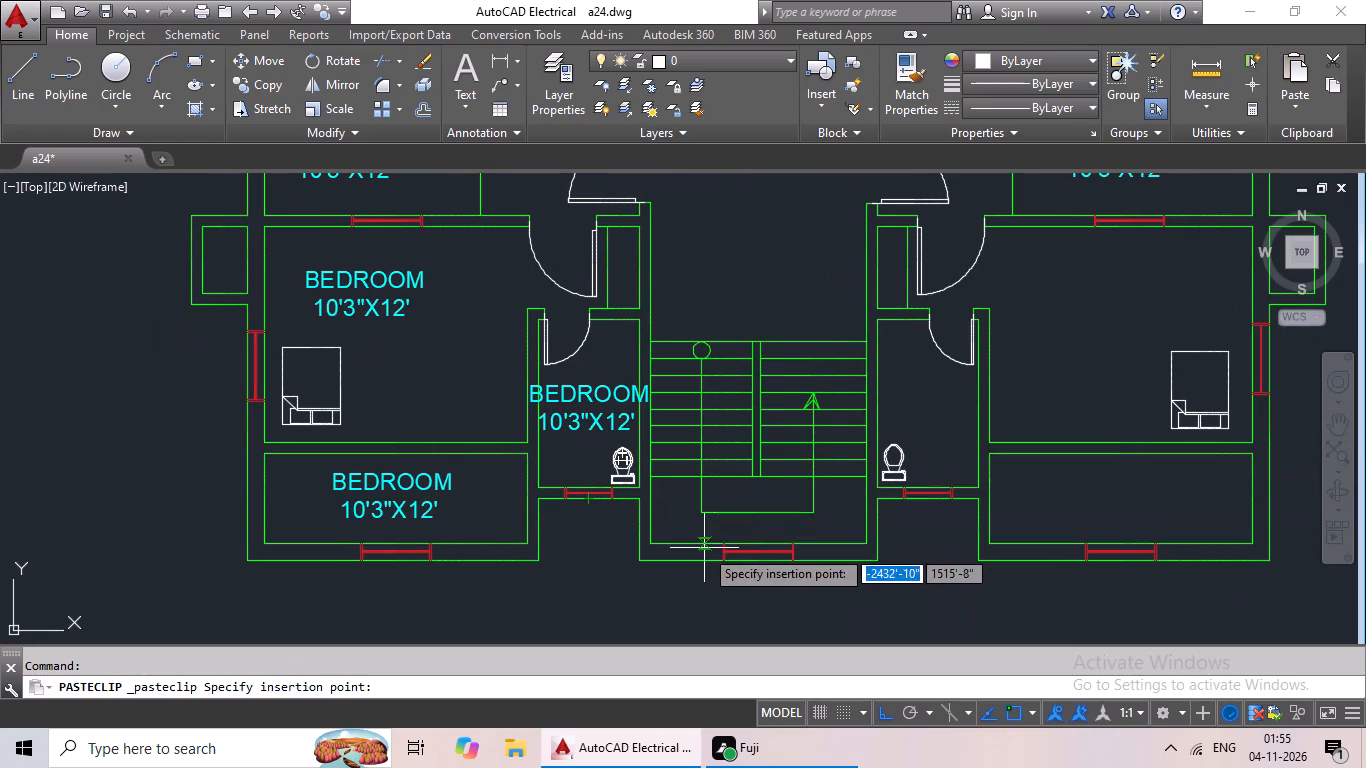
pyautogui.click(703, 541)
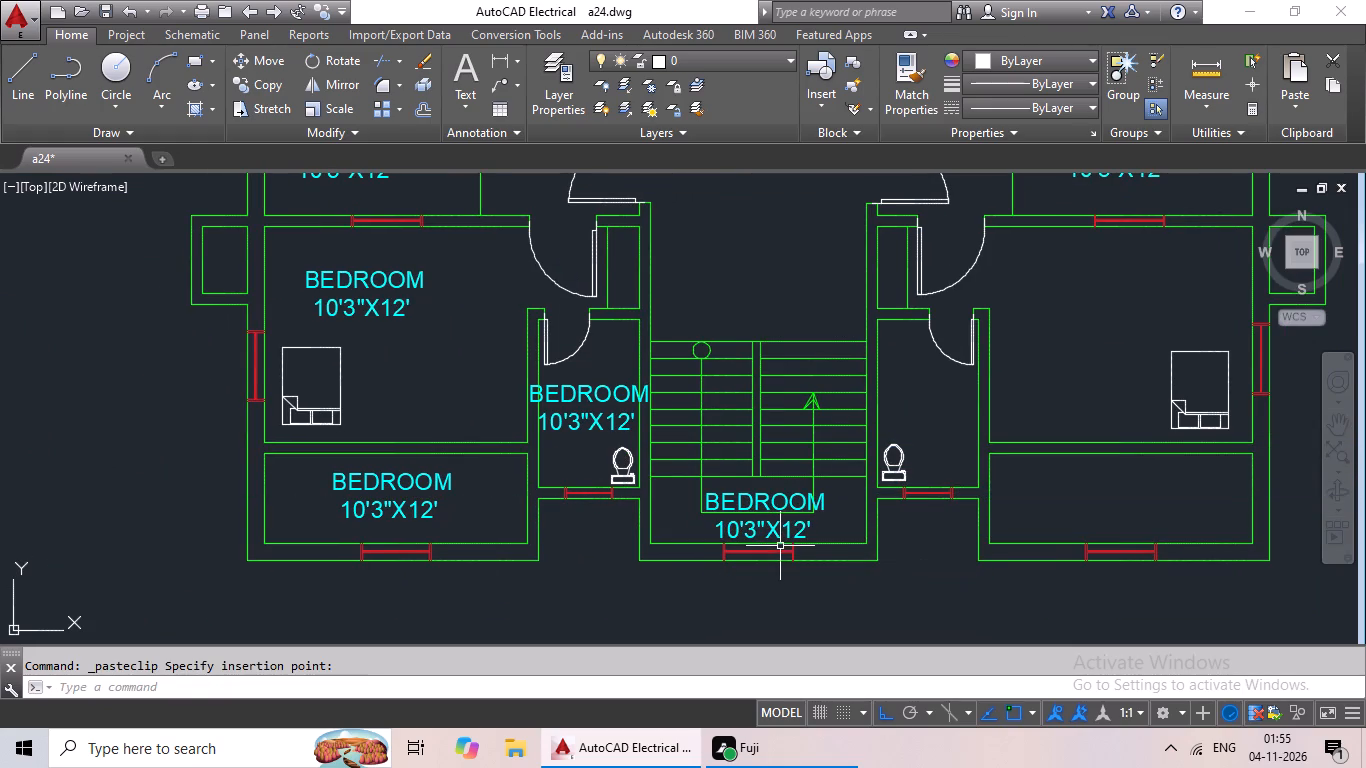
# Copy the bedroom label into the right flat's lower toilet, its lower bedroom above the bed, and the veranda beneath it.
pyautogui.hotkey('ctrl', 'v')
pyautogui.click(867, 443)
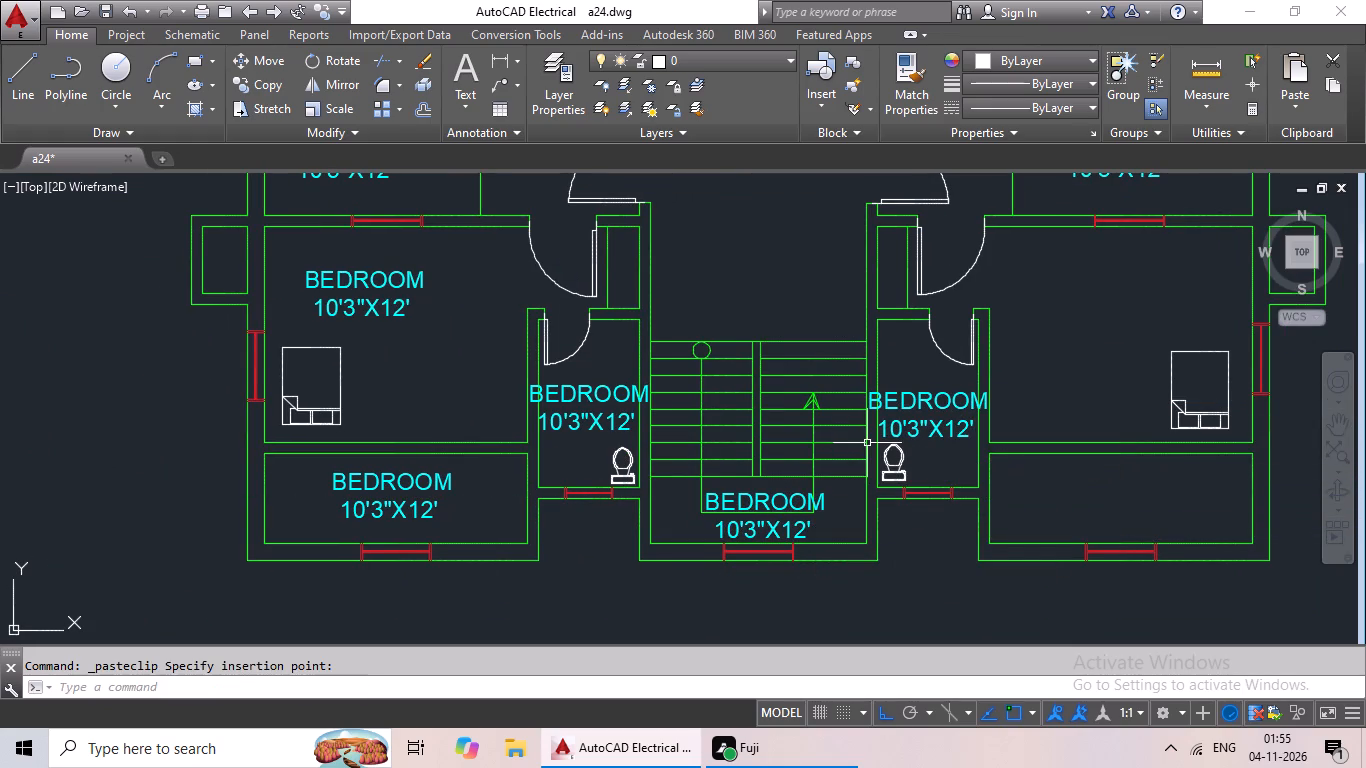
pyautogui.hotkey('ctrl', 'v')
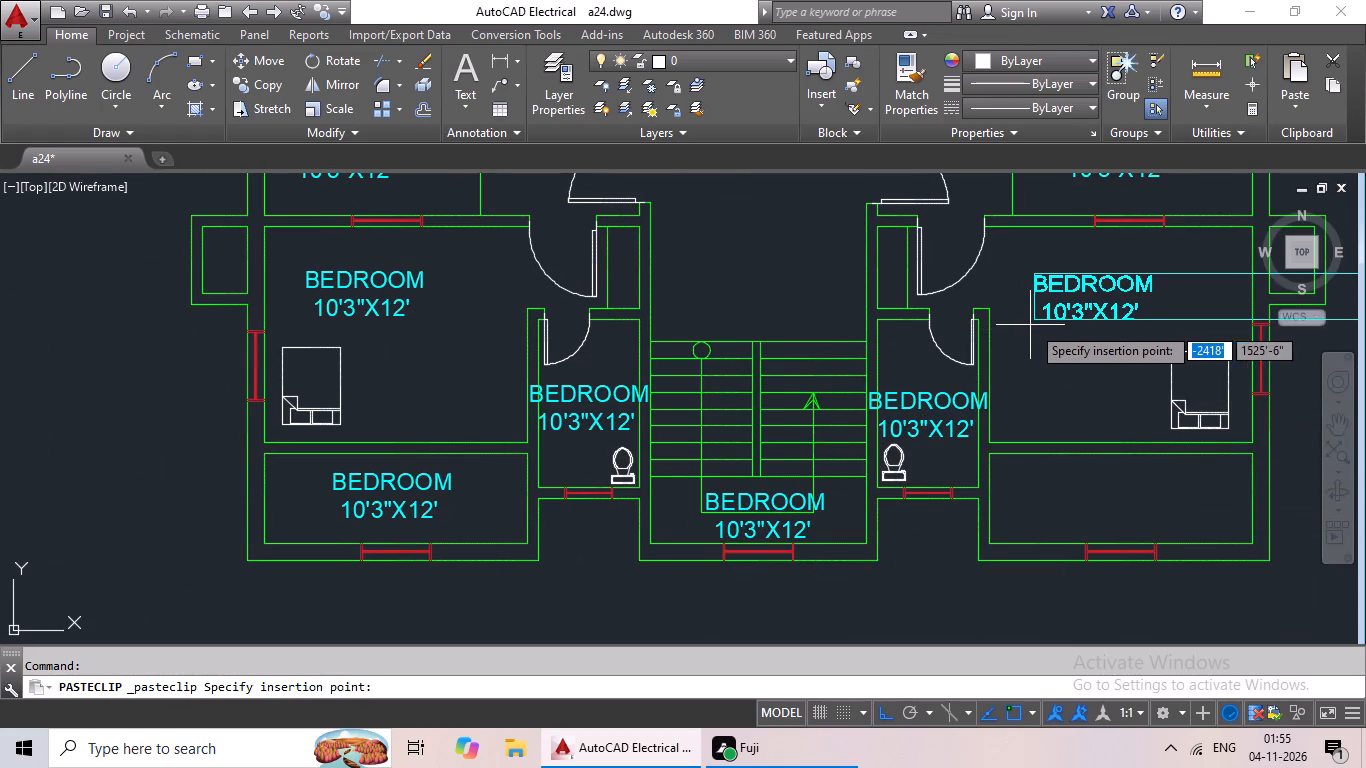
pyautogui.click(1039, 323)
pyautogui.hotkey('ctrl', 'v')
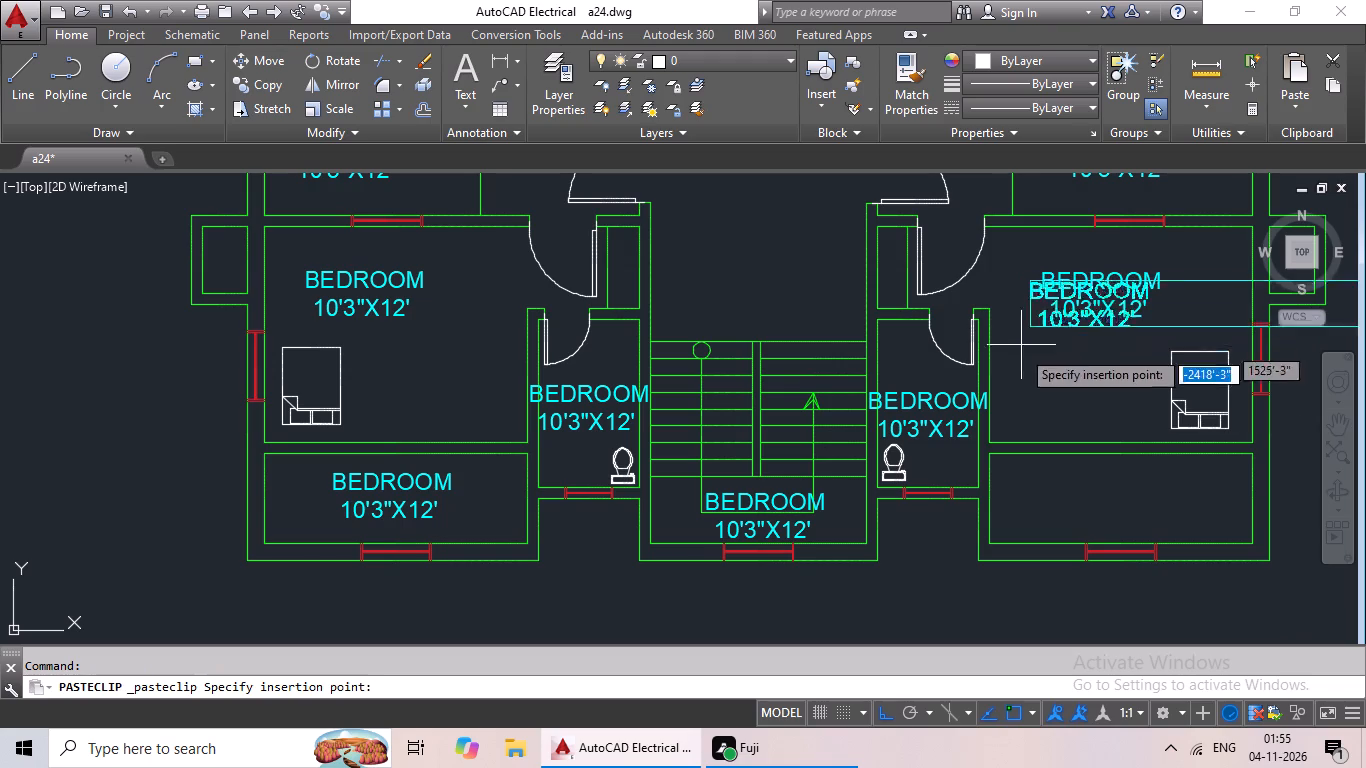
pyautogui.click(1057, 521)
# Rotate the base bedroom label outside the plan by 90 degrees so it reads vertically.
pyautogui.scroll(-1, 1092, 500)
pyautogui.moveTo(1093, 498); pyautogui.dragTo(742, 593, button='middle')
pyautogui.moveTo(939, 466); pyautogui.dragTo(638, 469, button='middle')
pyautogui.scroll(-3, 658, 447)
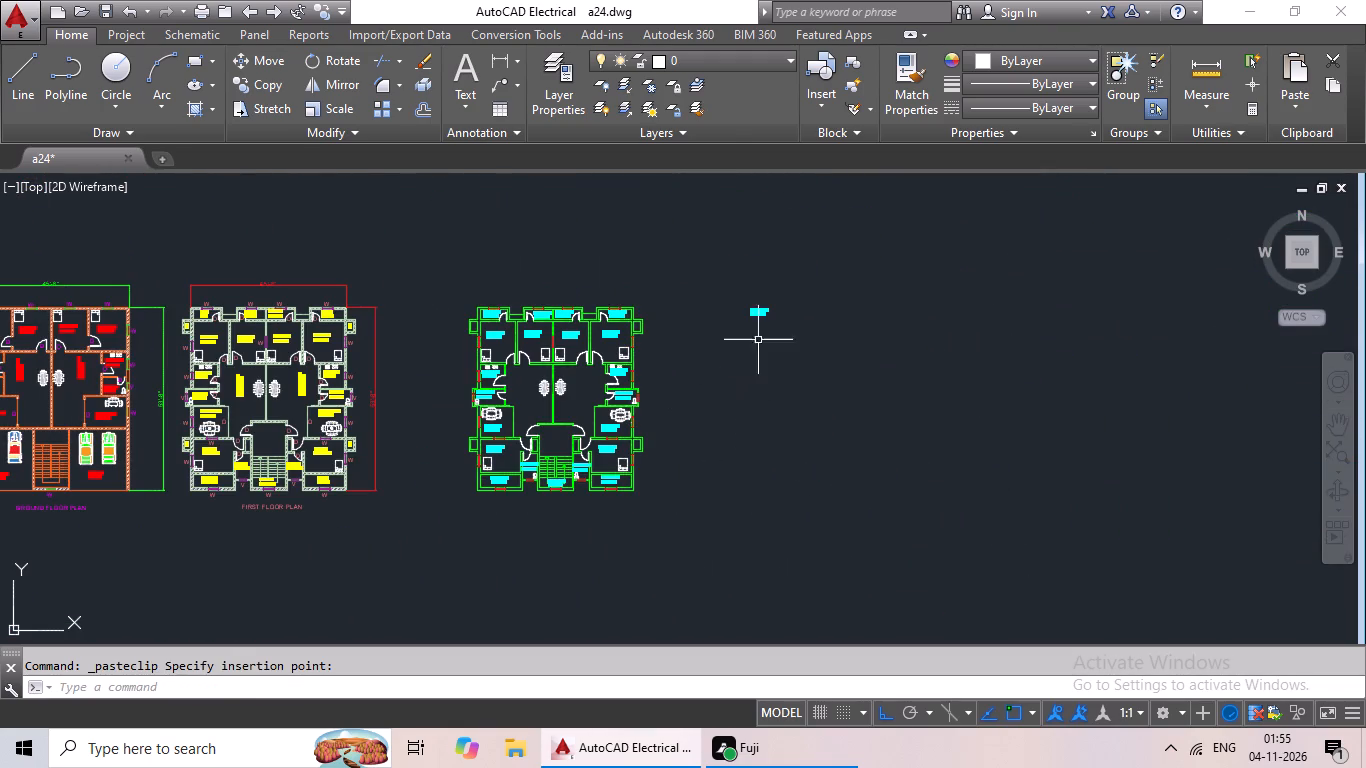
pyautogui.scroll(4, 760, 308)
pyautogui.click(758, 315)
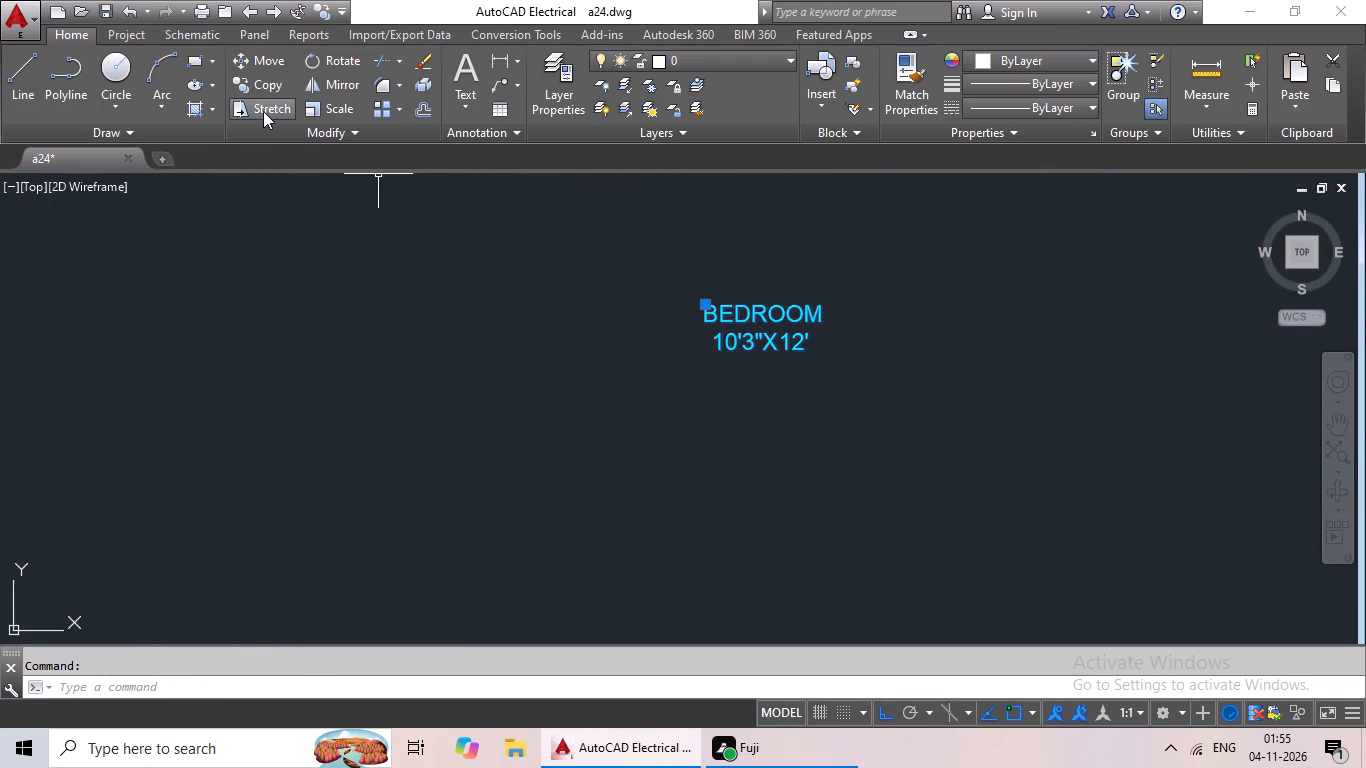
pyautogui.click(342, 52)
pyautogui.click(828, 315)
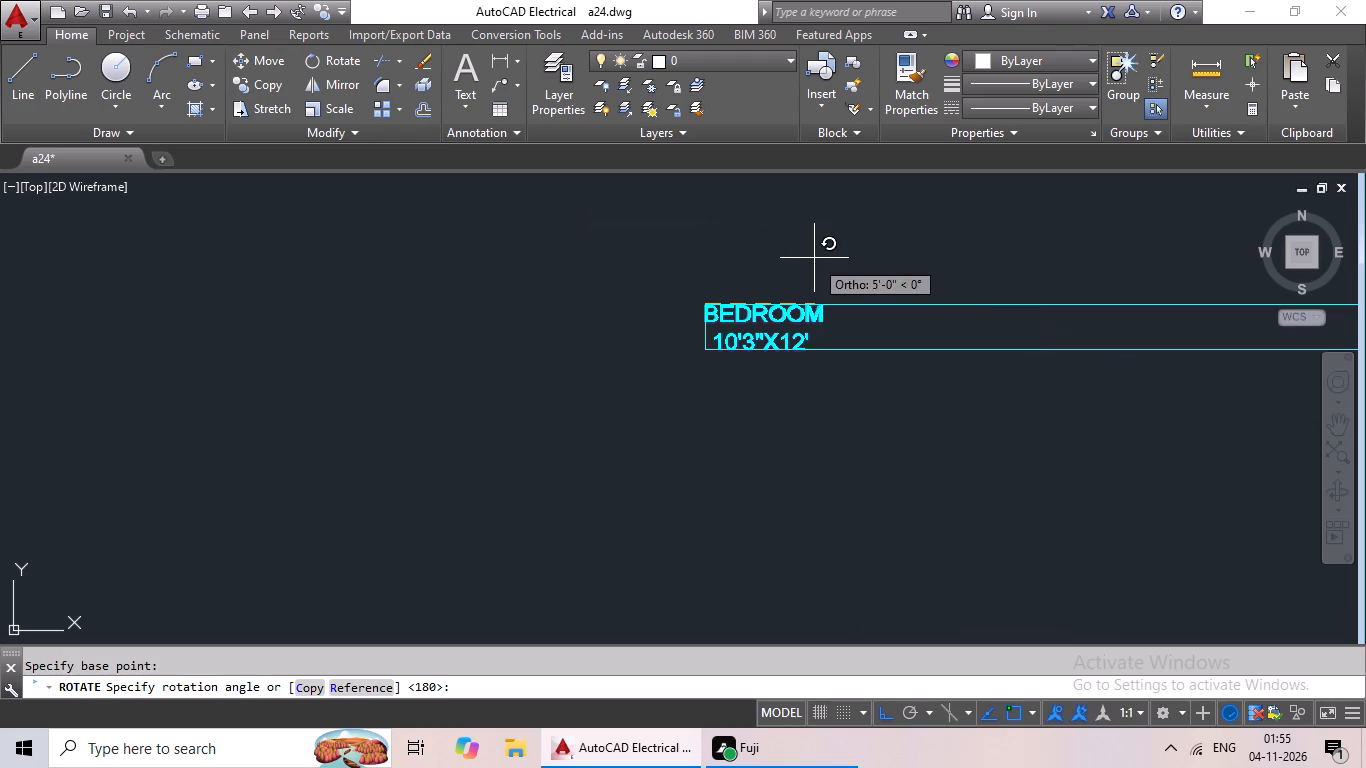
pyautogui.moveTo(825, 315); pyautogui.dragTo(781, 196)
pyautogui.moveTo(792, 269); pyautogui.dragTo(737, 390)
pyautogui.moveTo(819, 288); pyautogui.dragTo(744, 398, button='middle')
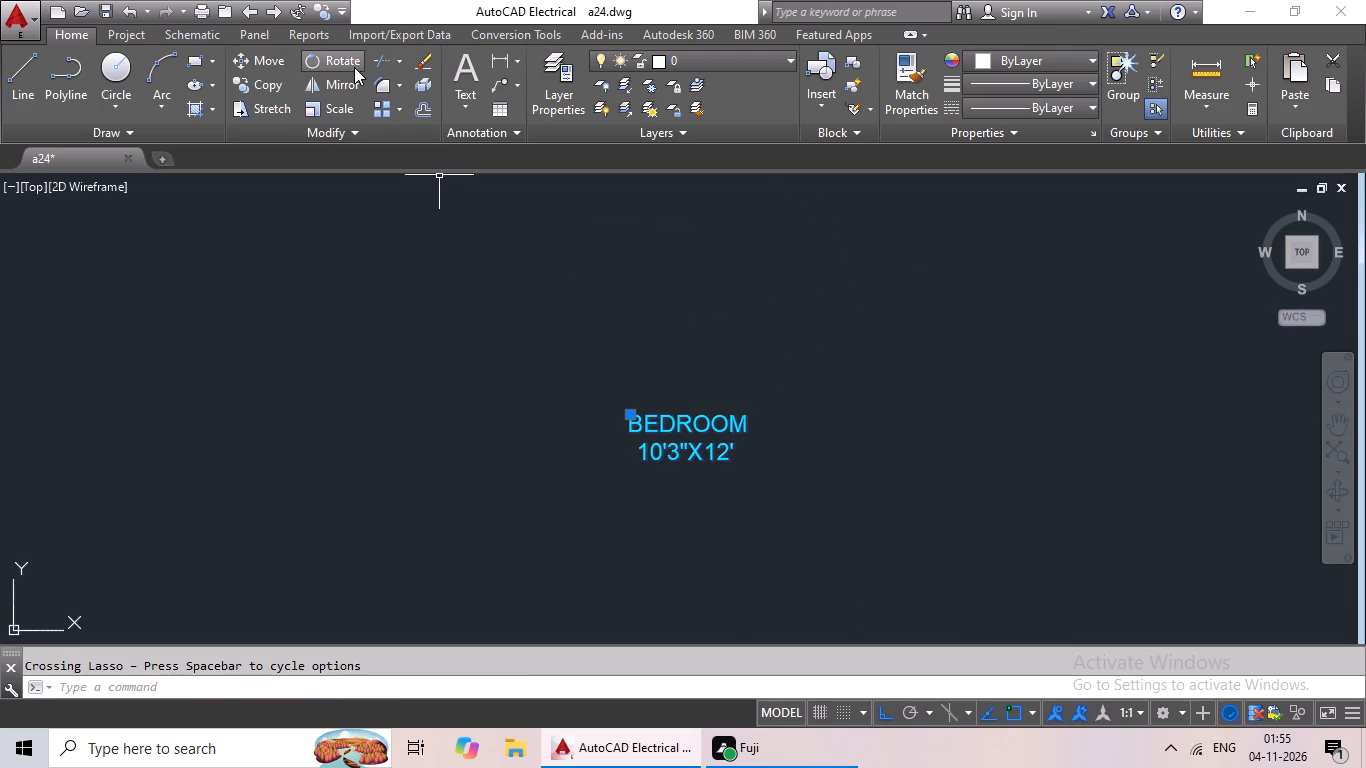
pyautogui.click(354, 66)
pyautogui.click(752, 425)
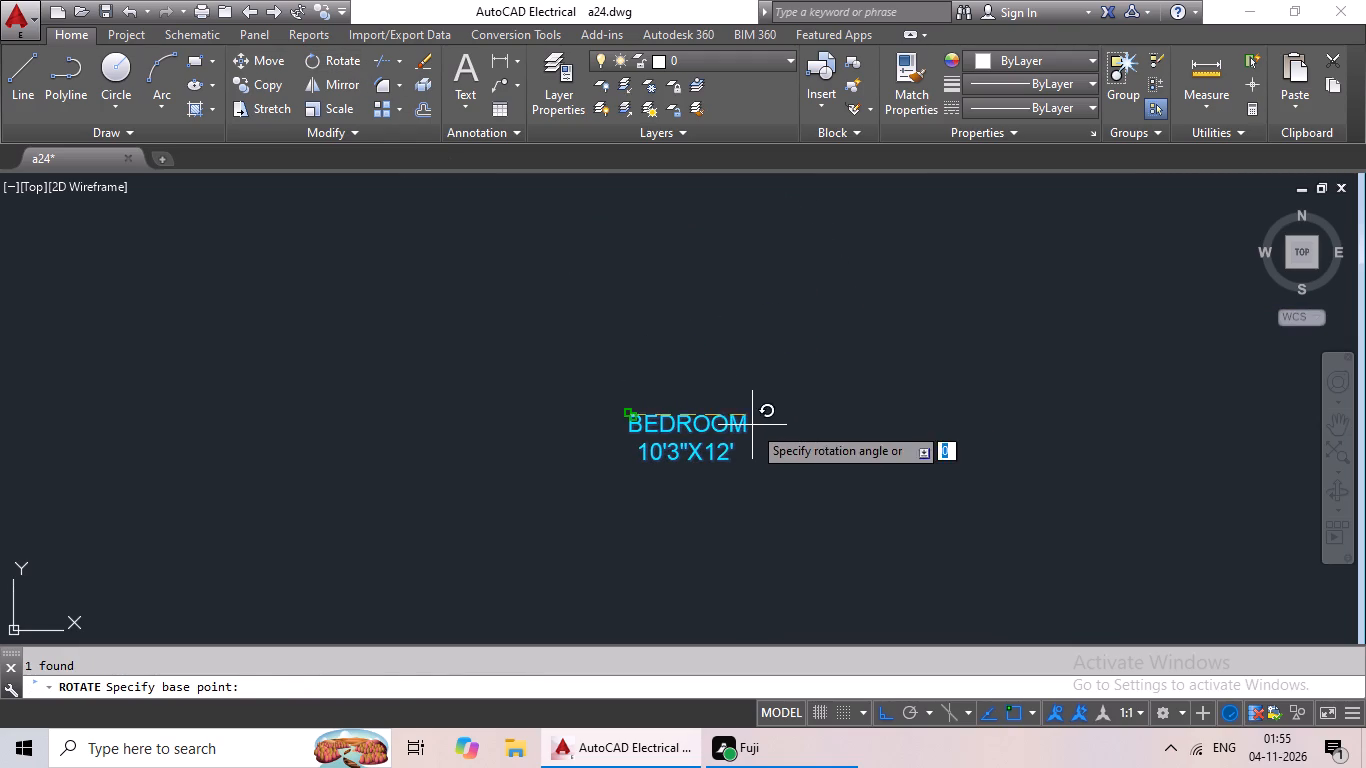
pyautogui.click(708, 335)
pyautogui.click(665, 347)
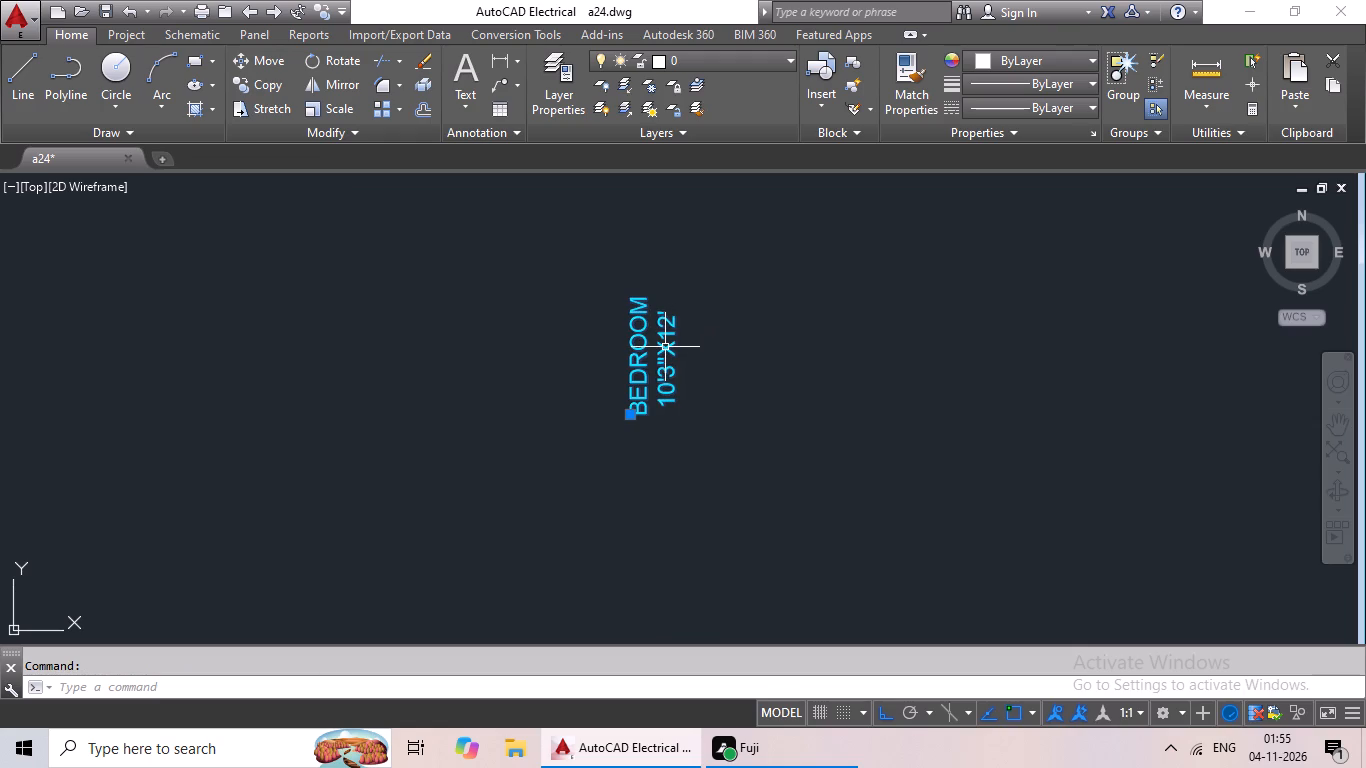
# Copy the vertical bedroom label into the dining areas of the left and right flats, beside the dining tables.
pyautogui.hotkey('ctrl', 'c')
pyautogui.hotkey('ctrl', 'v')
pyautogui.keyDown('ctrl'); pyautogui.scroll(-3, 654, 345); pyautogui.keyUp('ctrl')
pyautogui.moveTo(559, 386); pyautogui.dragTo(637, 361, button='middle')
pyautogui.scroll(3, 353, 487)
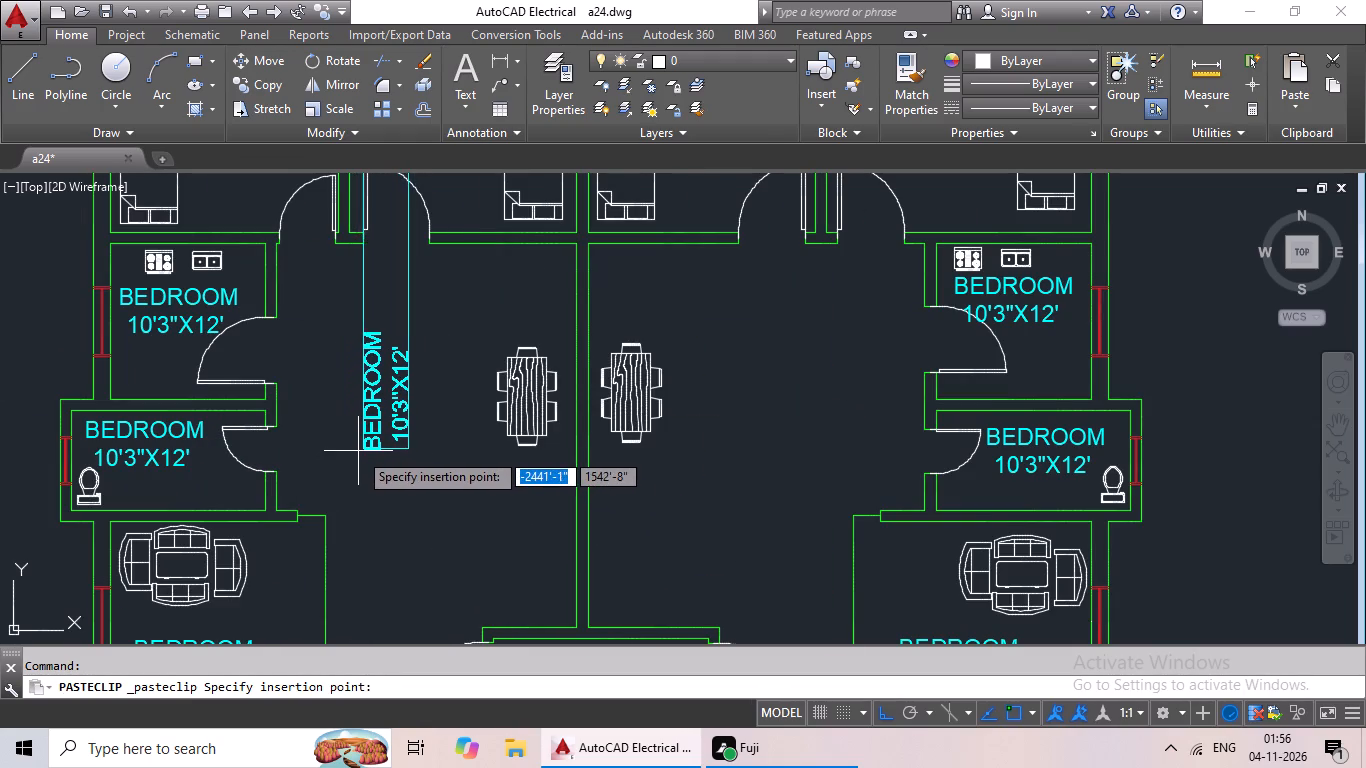
pyautogui.click(364, 444)
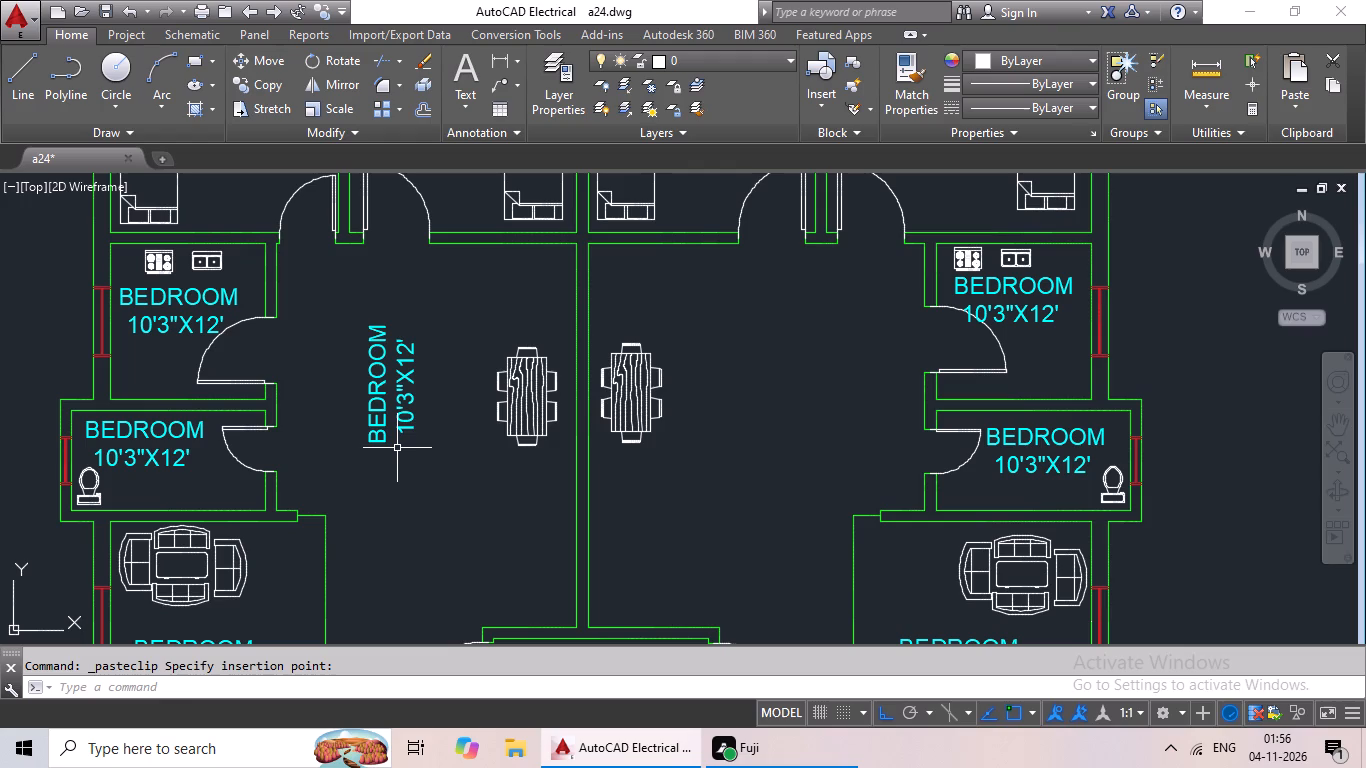
pyautogui.hotkey('ctrl', 'v')
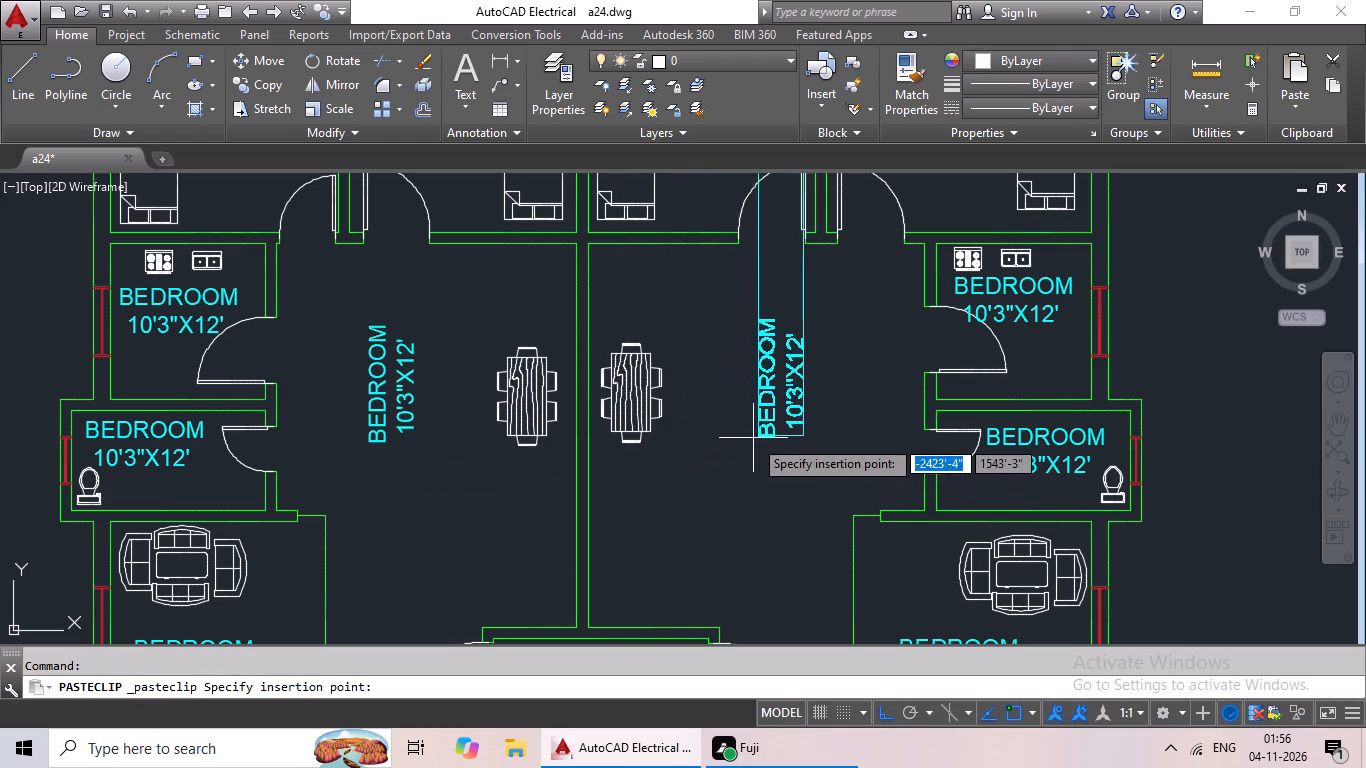
pyautogui.click(759, 436)
# Rotate the base bedroom label outside the plan by 270 degrees, back to horizontal.
pyautogui.scroll(-2, 810, 422)
pyautogui.moveTo(948, 421); pyautogui.dragTo(674, 480, button='middle')
pyautogui.moveTo(858, 381); pyautogui.dragTo(767, 486, button='middle')
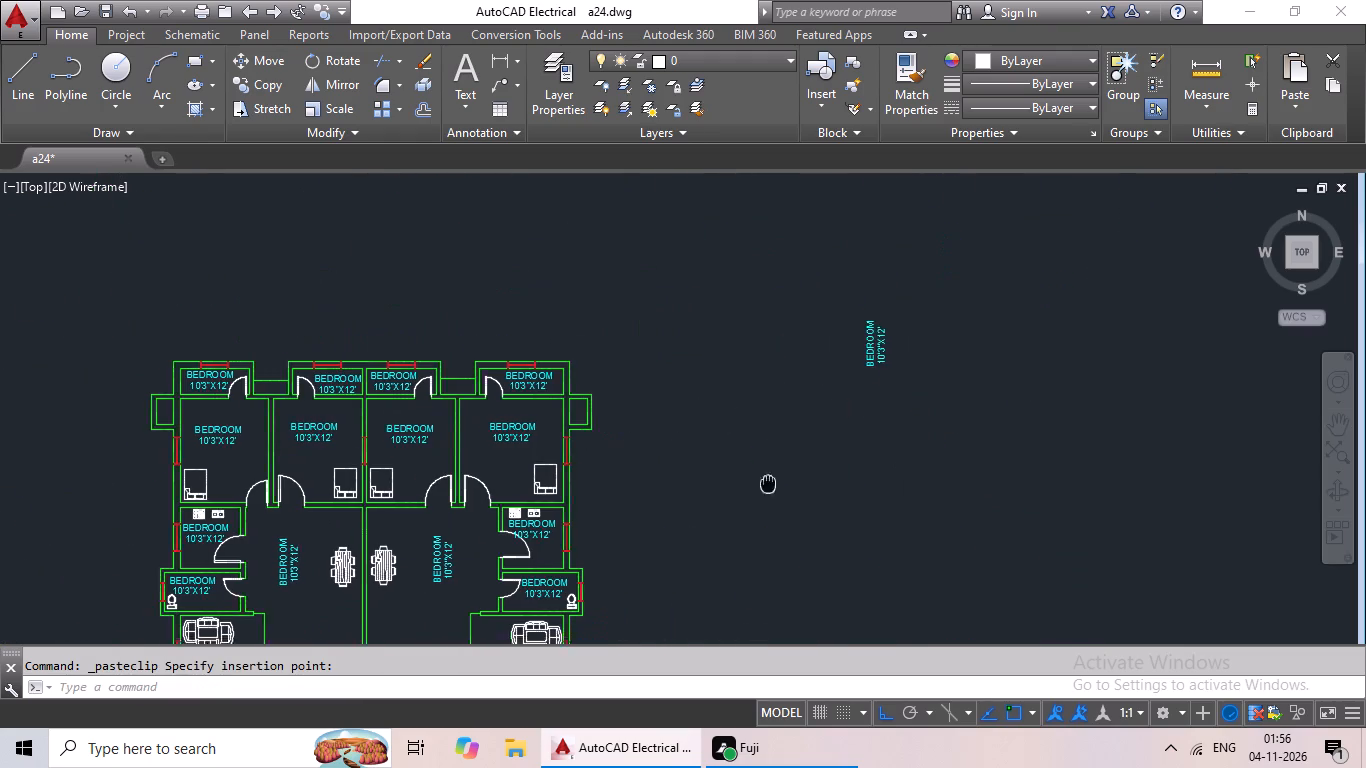
pyautogui.moveTo(767, 486); pyautogui.dragTo(766, 486, button='middle')
pyautogui.click(862, 345)
pyautogui.click(318, 58)
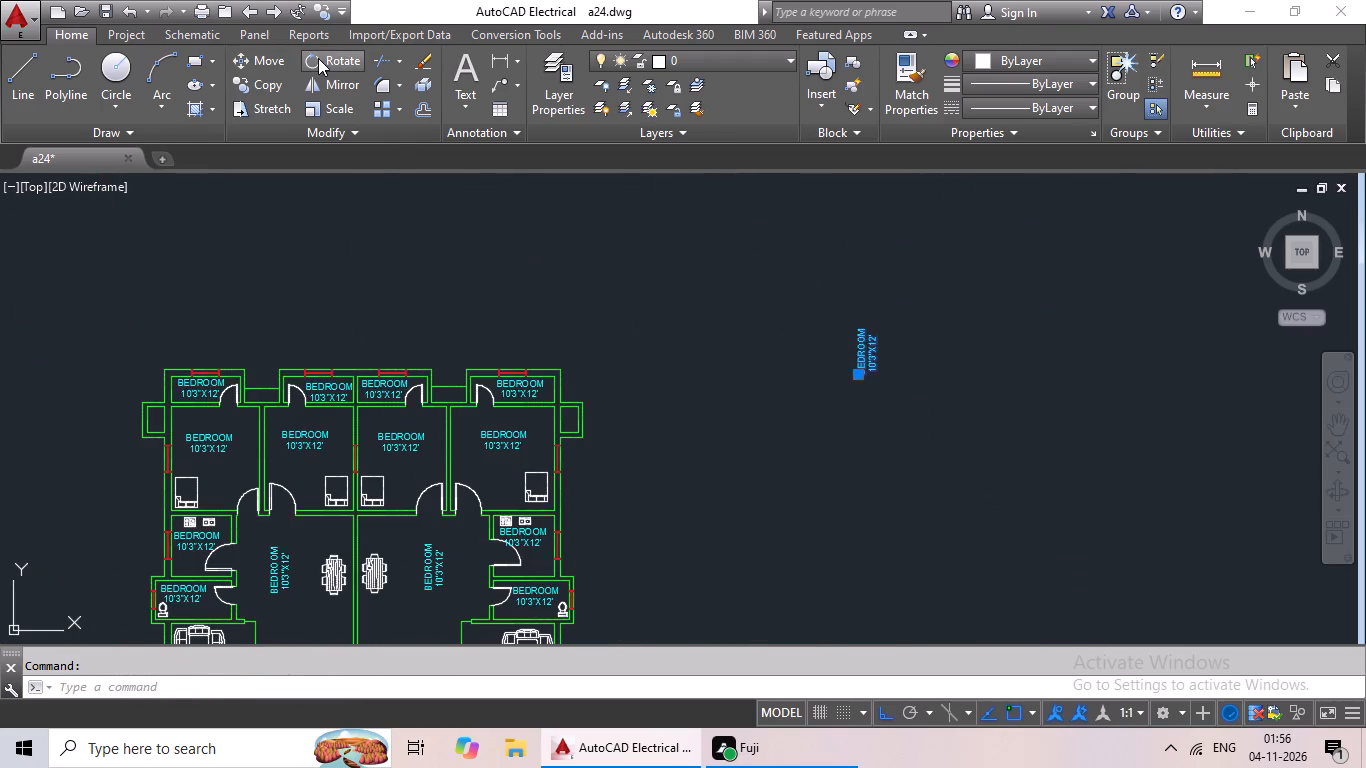
pyautogui.click(874, 338)
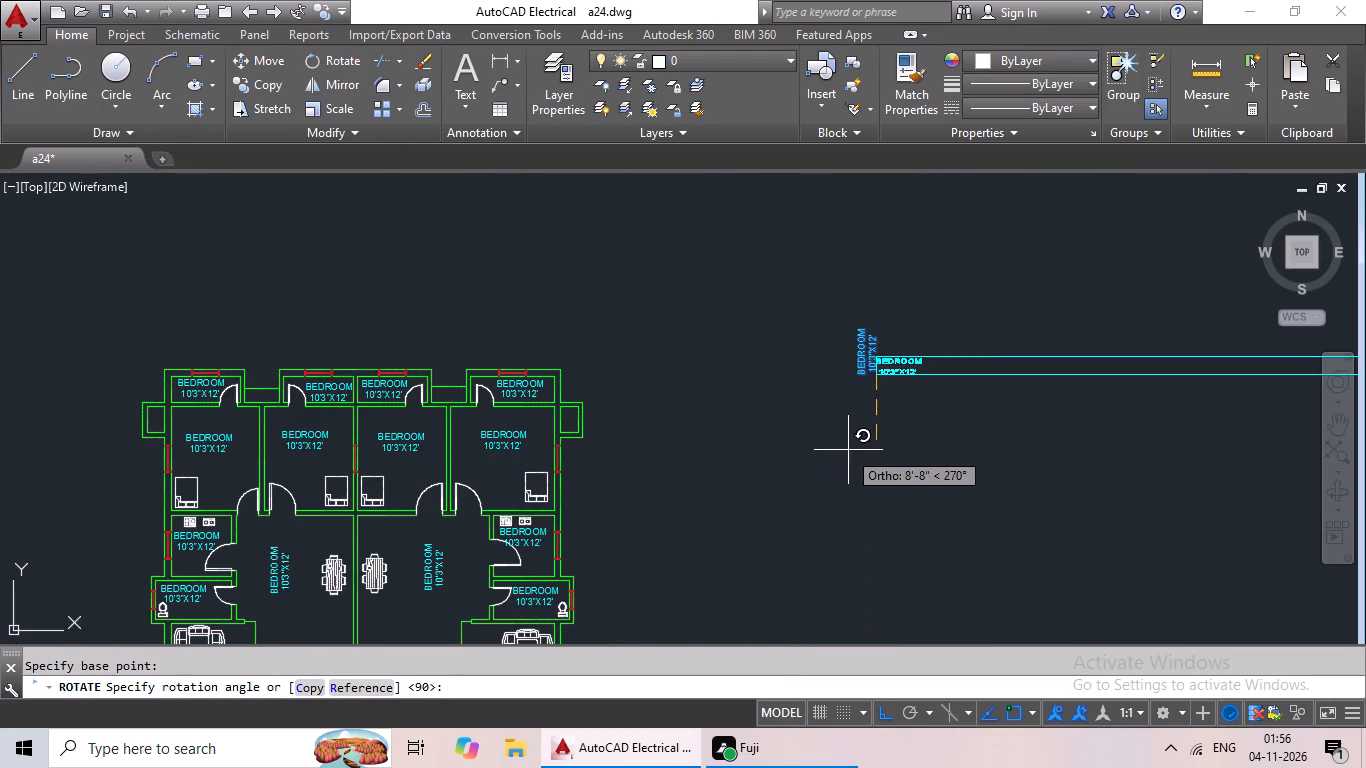
pyautogui.click(856, 450)
# Replace the whole text of the base label outside the plan with WC.
pyautogui.doubleClick(919, 365)
pyautogui.scroll(3, 919, 367)
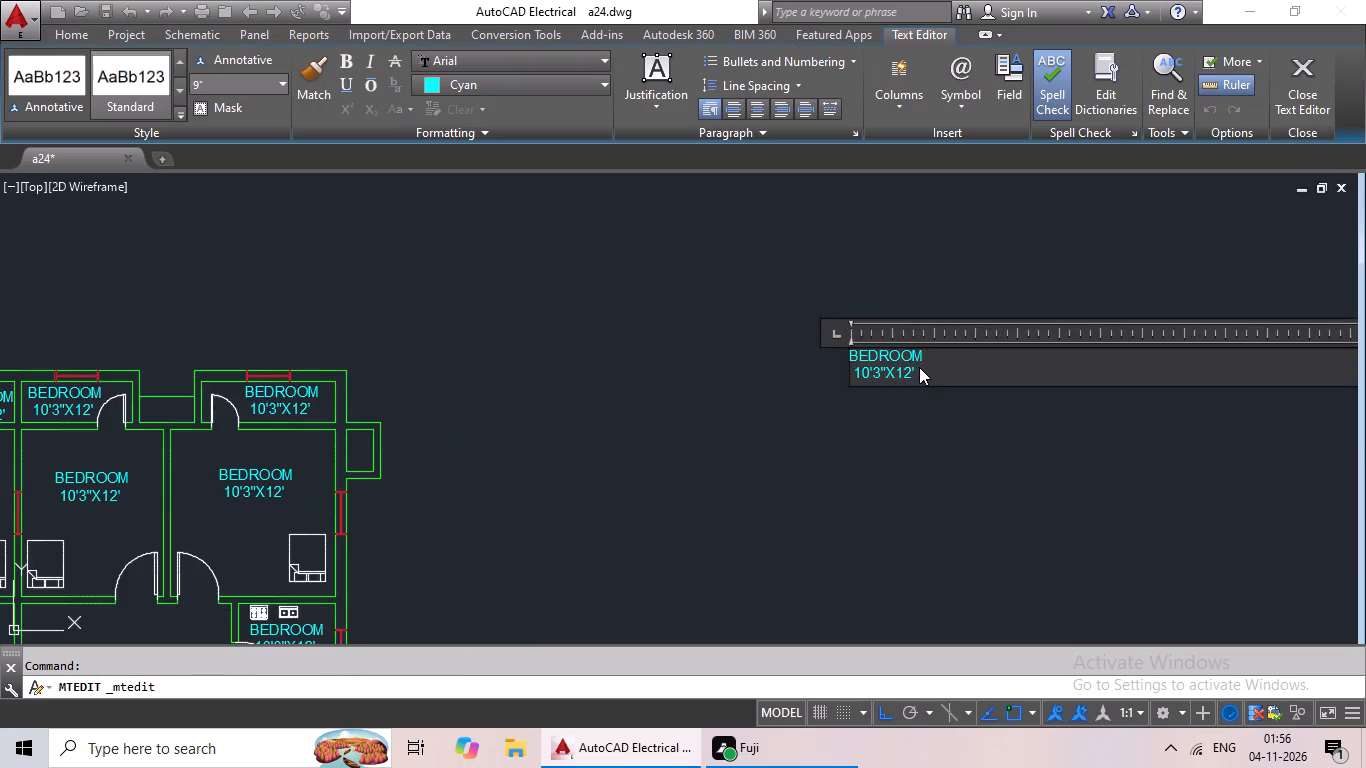
pyautogui.scroll(2, 919, 367)
pyautogui.click(932, 394)
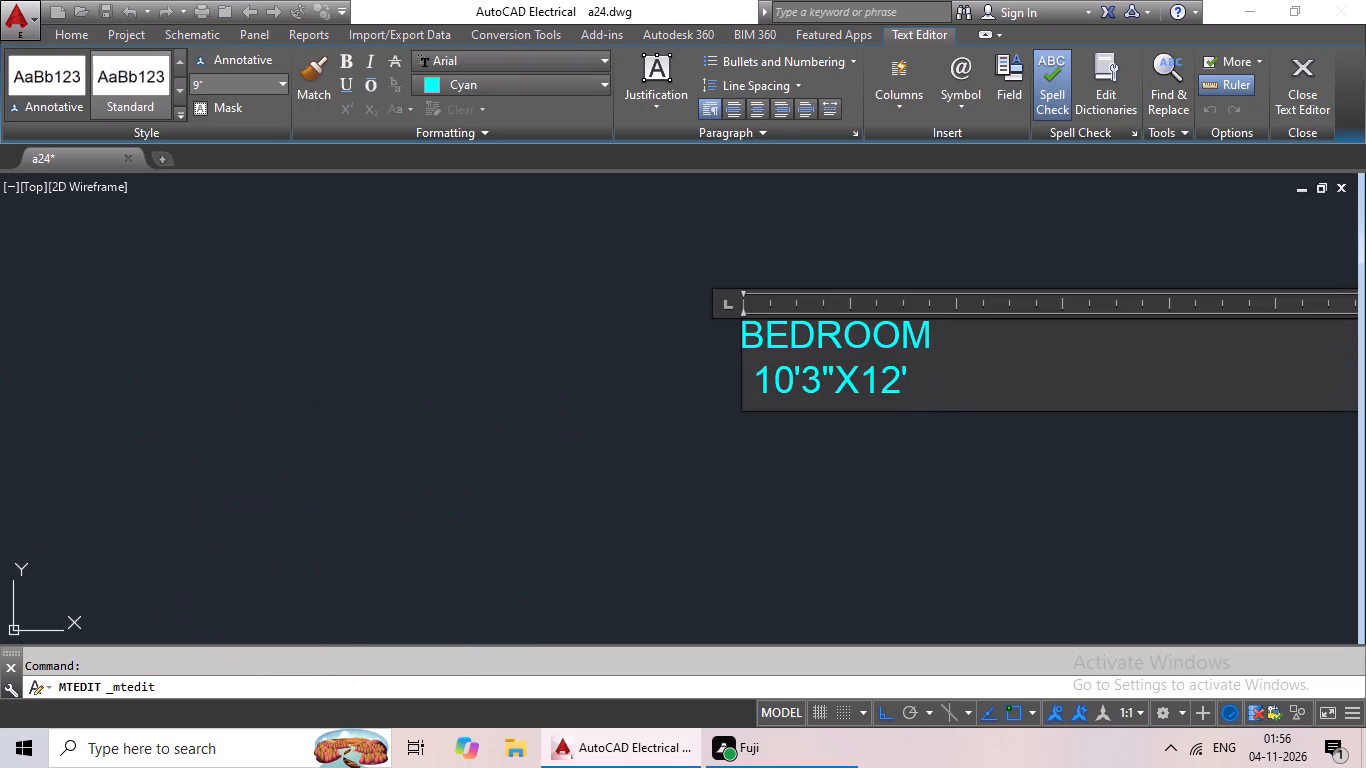
pyautogui.press('BackSpace')
pyautogui.press('BackSpace')
pyautogui.press('BackSpace')
pyautogui.press('BackSpace')
pyautogui.press('BackSpace')
pyautogui.press('BackSpace')
pyautogui.press('BackSpace')
pyautogui.press('BackSpace')
pyautogui.press('BackSpace')
pyautogui.press('BackSpace')
pyautogui.press('BackSpace')
pyautogui.press('BackSpace')
pyautogui.press('BackSpace')
pyautogui.press('BackSpace')
pyautogui.press('BackSpace')
pyautogui.press('BackSpace')
pyautogui.press('BackSpace')
pyautogui.press('BackSpace')
pyautogui.press('BackSpace')
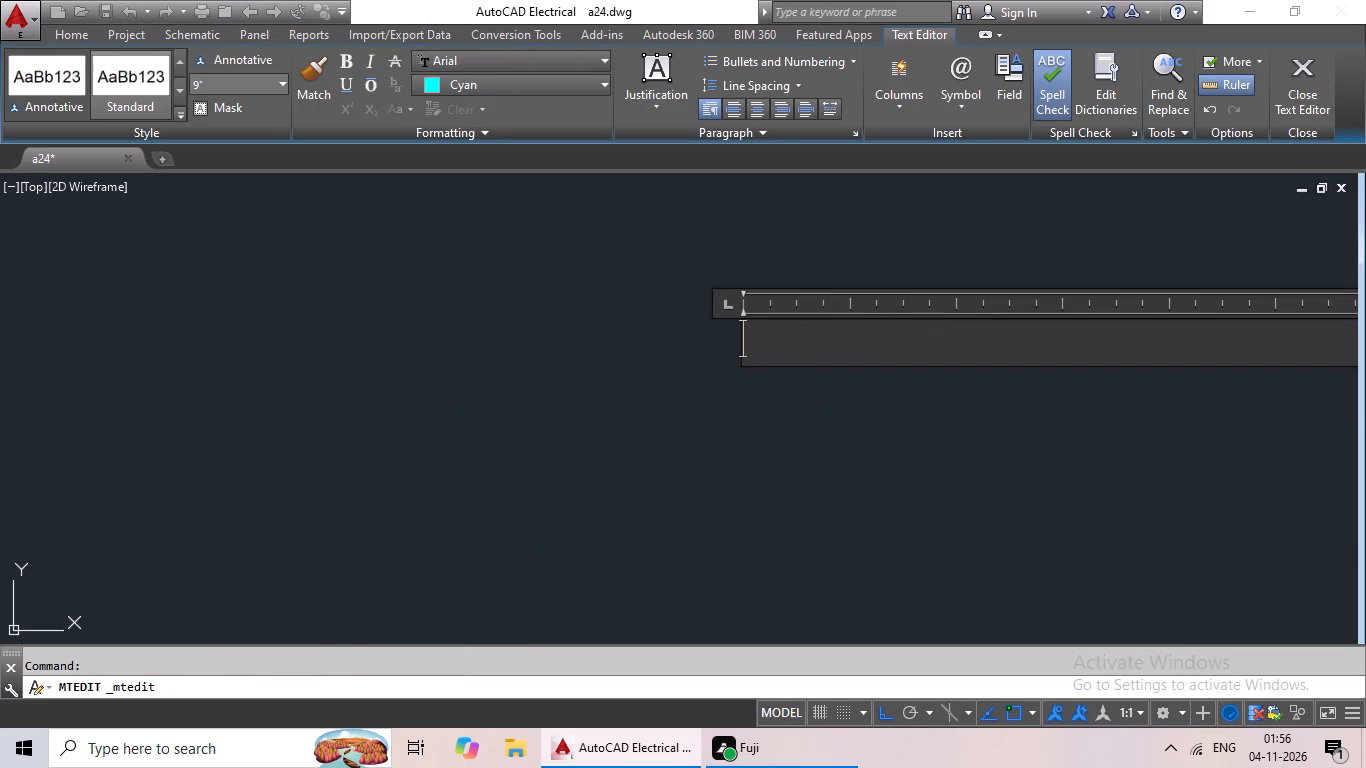
pyautogui.write('WC')
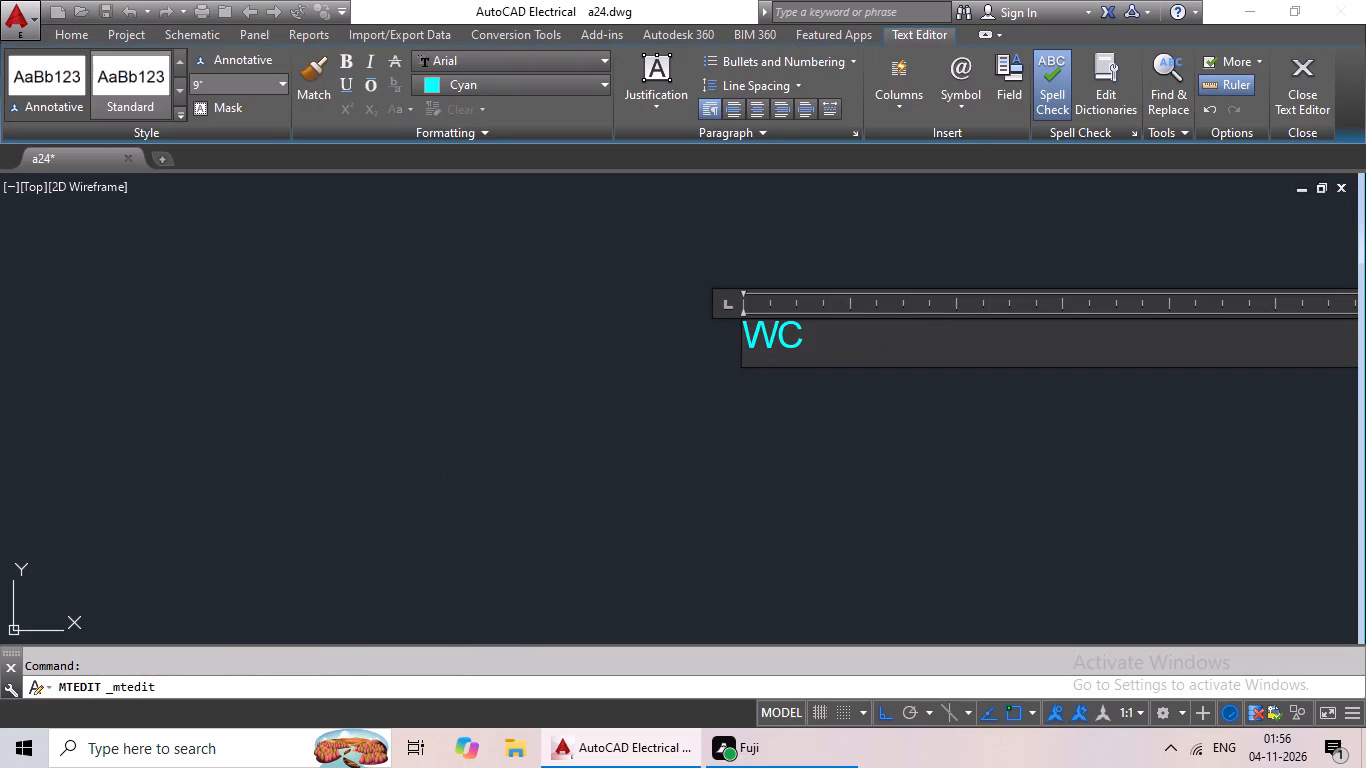
pyautogui.click(839, 430)
# Rotate the WC label by 90 degrees so it reads vertically.
pyautogui.click(765, 329)
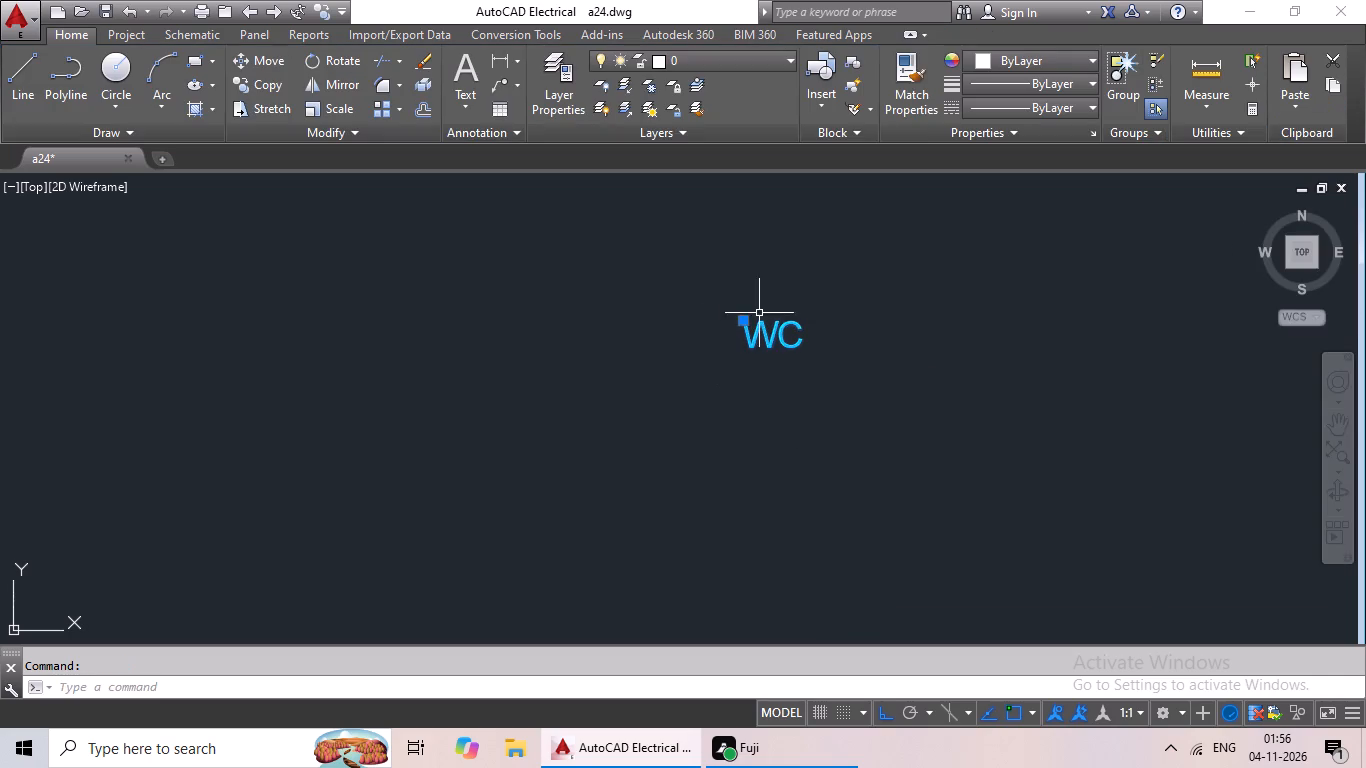
pyautogui.click(333, 62)
pyautogui.click(790, 326)
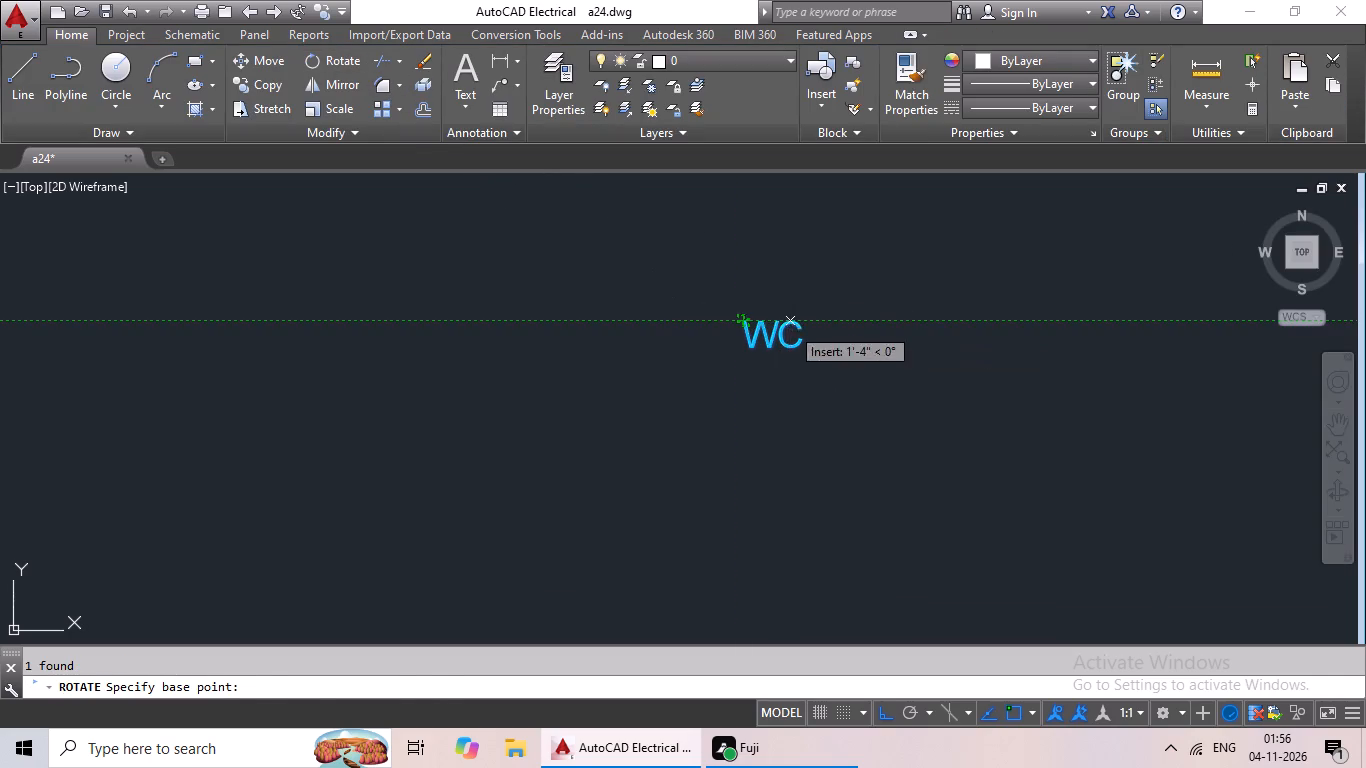
pyautogui.click(788, 240)
# Copy the vertical WC label into the small projecting spaces beside the upper bedrooms of the right and left flats.
pyautogui.click(811, 352)
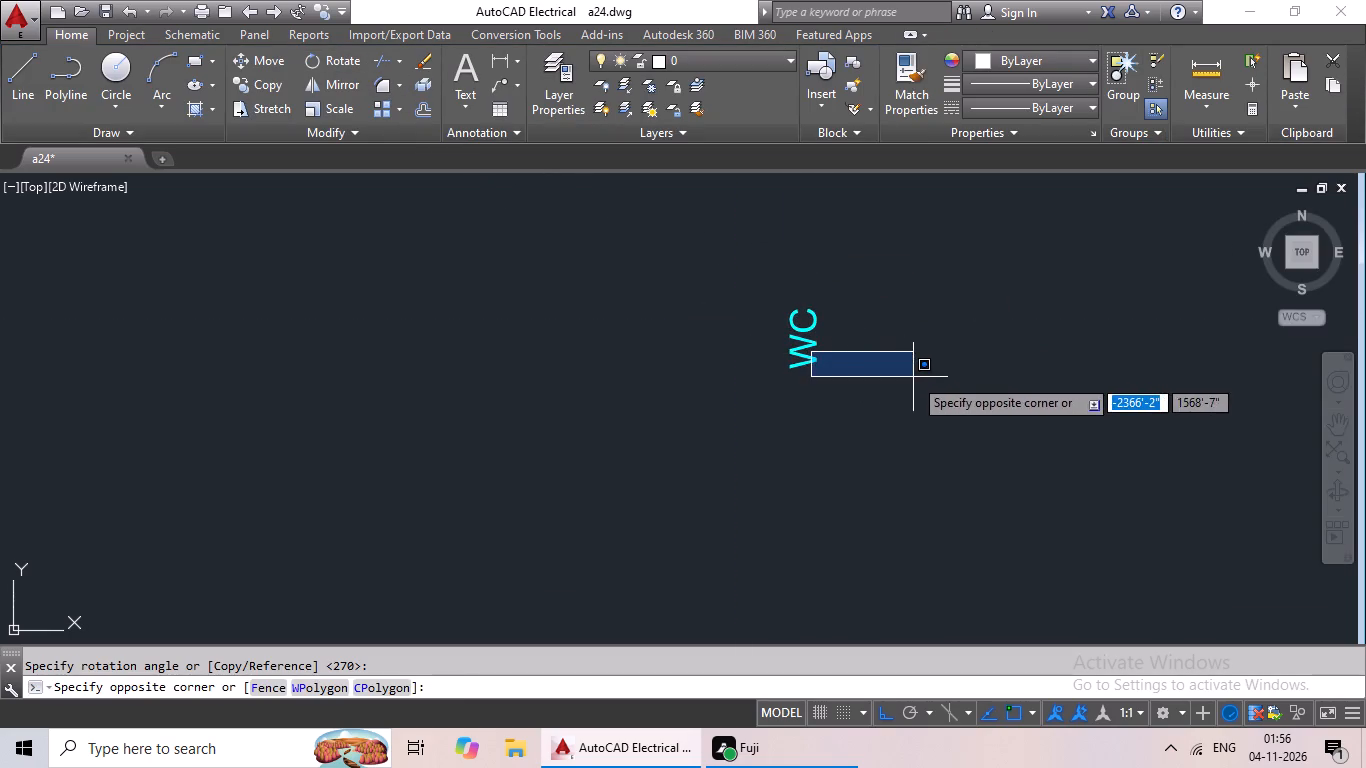
pyautogui.click(913, 378)
pyautogui.click(785, 353)
pyautogui.click(811, 347)
pyautogui.click(807, 350)
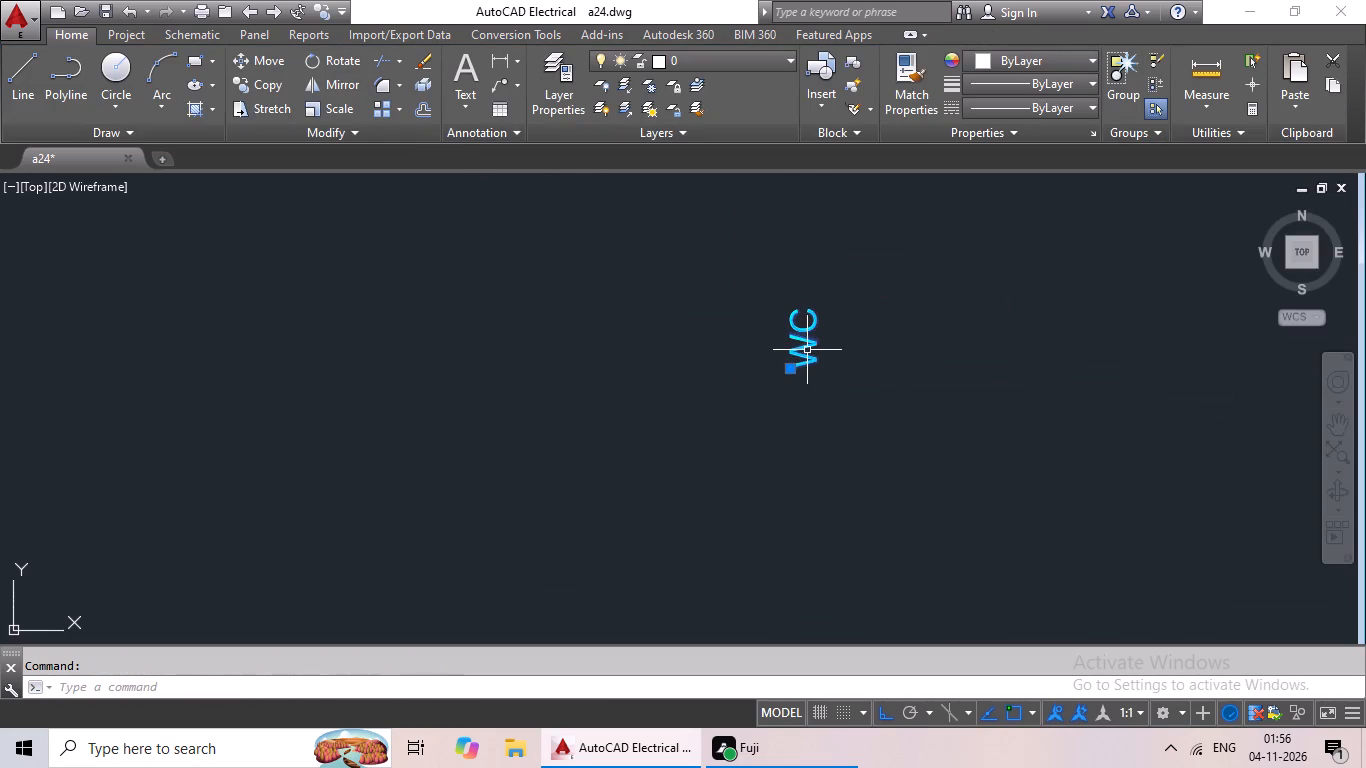
pyautogui.hotkey('ctrl', 'c')
pyautogui.hotkey('ctrl', 'v')
pyautogui.scroll(-3, 610, 404)
pyautogui.moveTo(548, 408); pyautogui.dragTo(549, 406, button='middle')
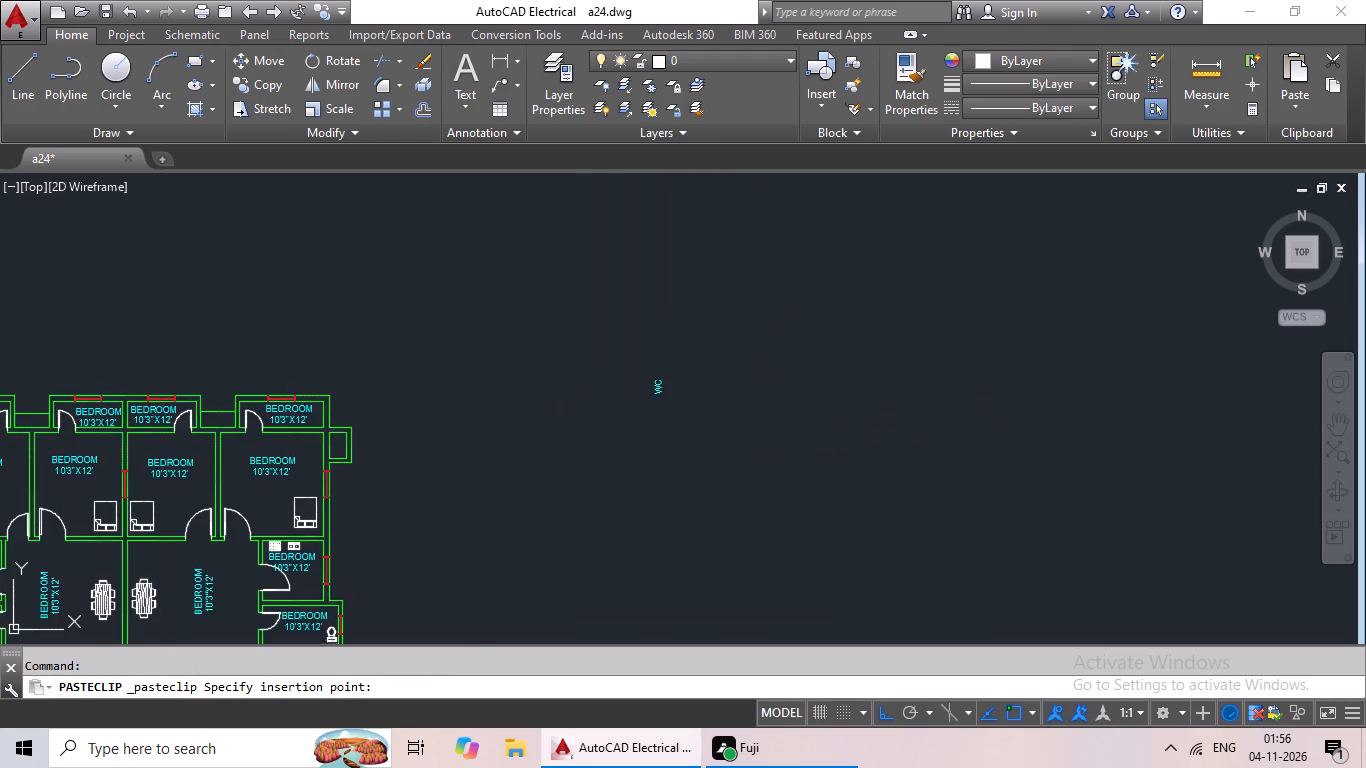
pyautogui.moveTo(549, 406); pyautogui.dragTo(703, 394, button='middle')
pyautogui.scroll(4, 431, 450)
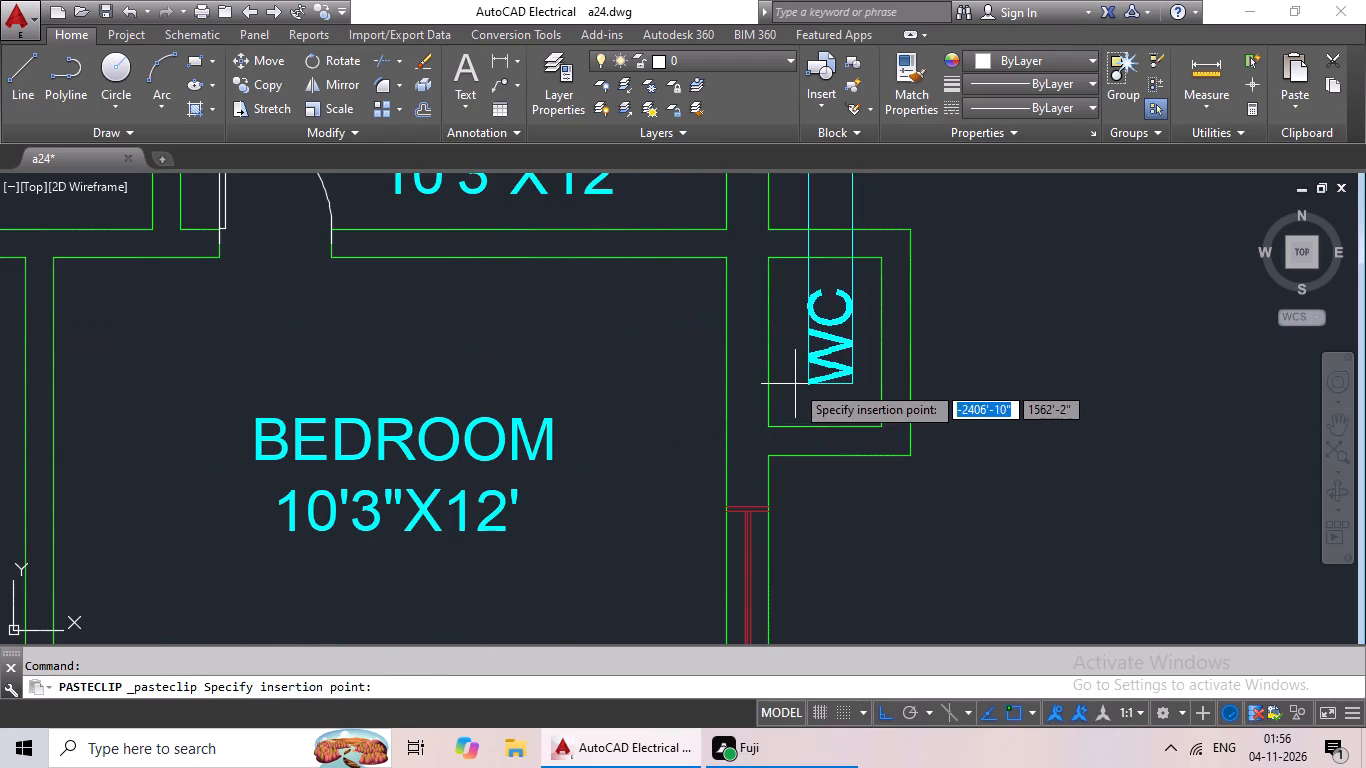
pyautogui.click(795, 382)
pyautogui.hotkey('ctrl', 'v')
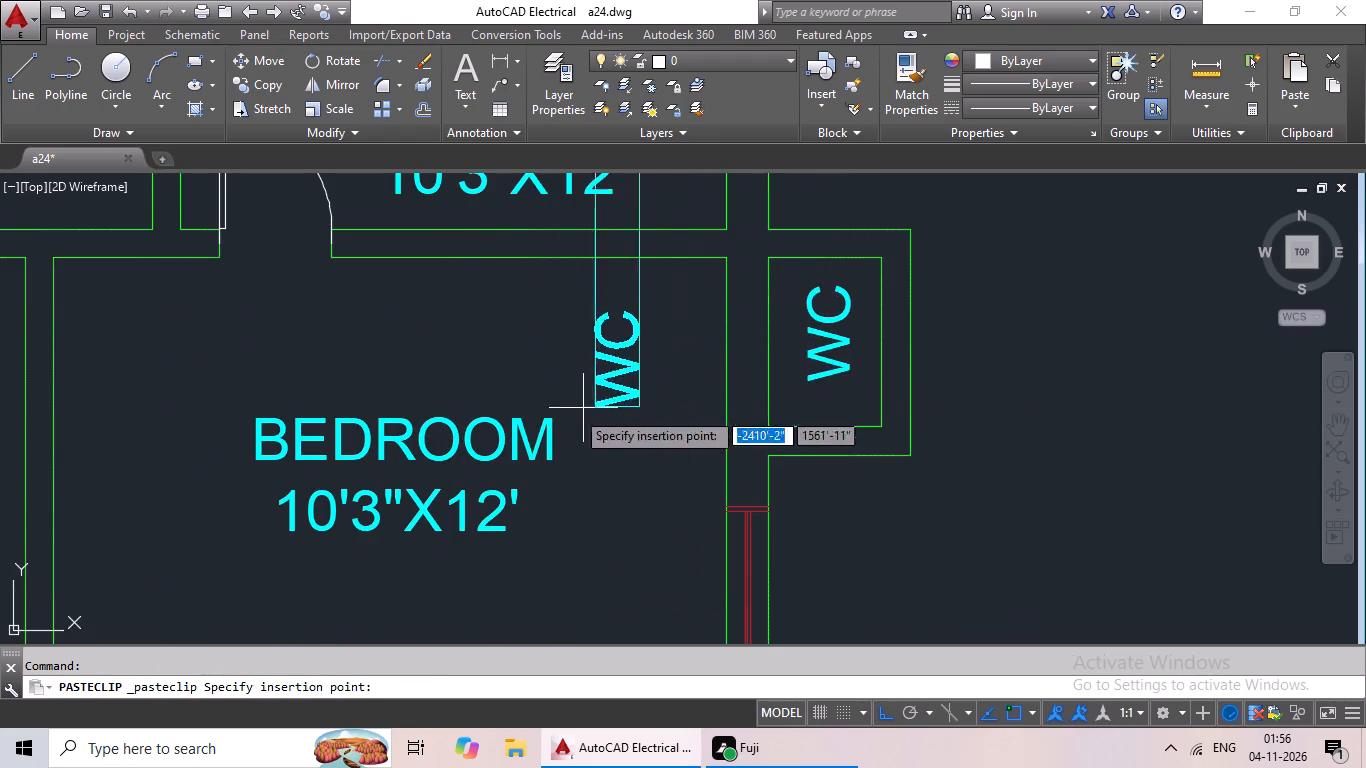
pyautogui.scroll(-2, 448, 389)
pyautogui.moveTo(459, 408); pyautogui.dragTo(1015, 445, button='middle')
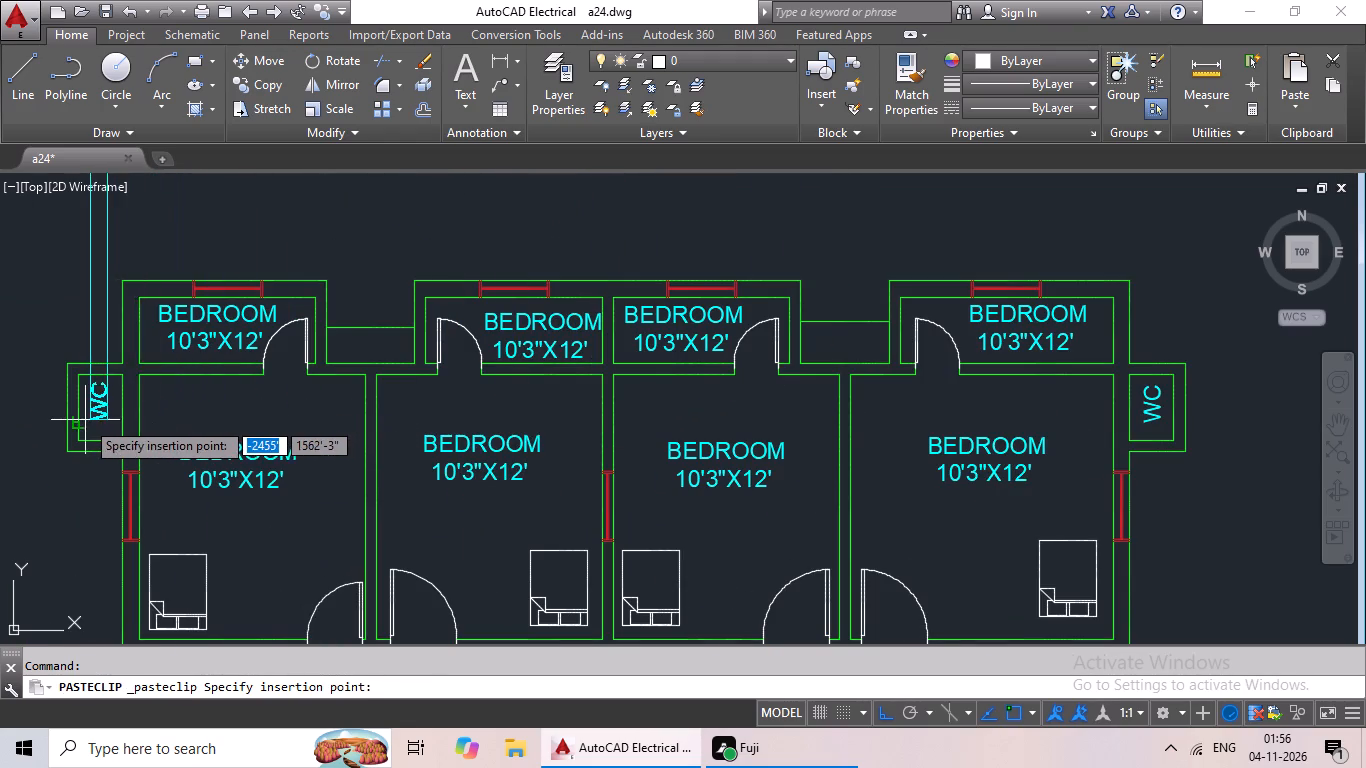
pyautogui.scroll(4, 85, 420)
pyautogui.click(102, 428)
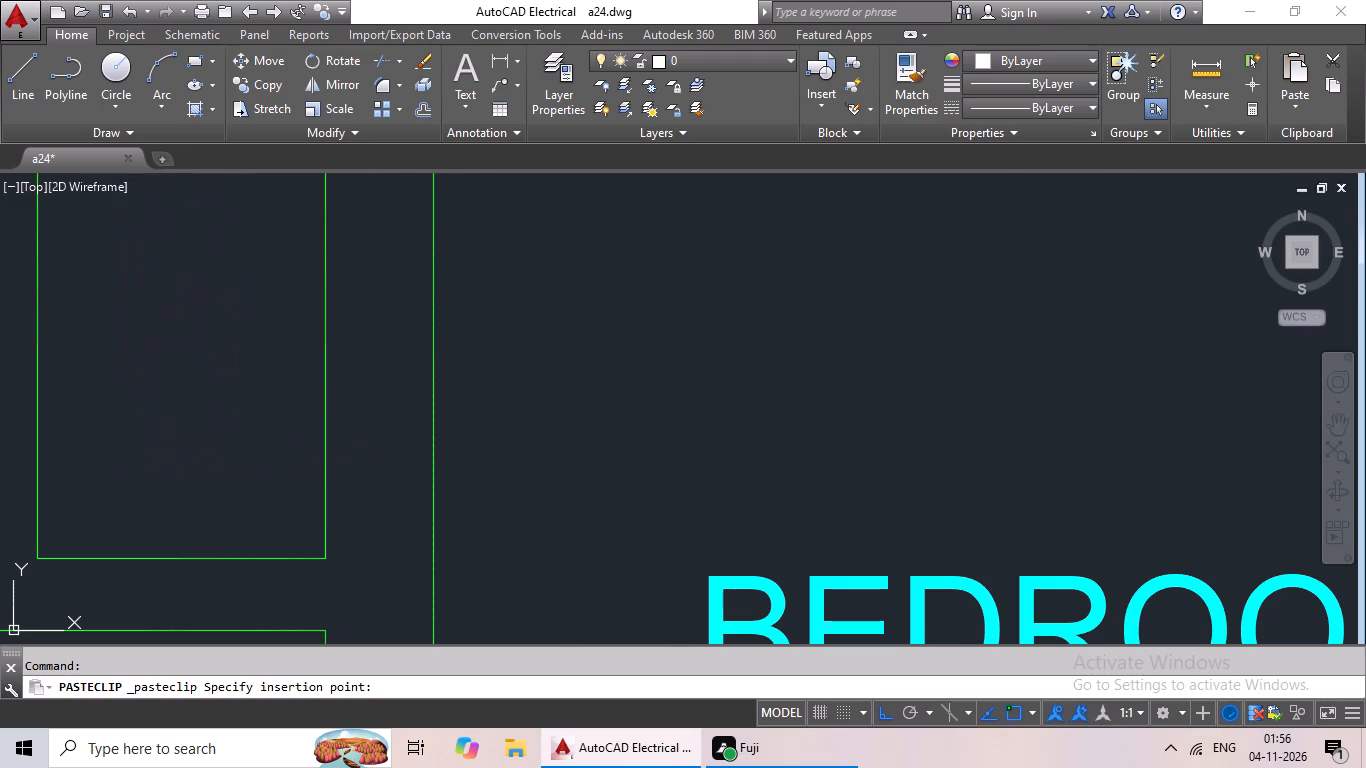
# Copy the vertical WC label into the small projecting spaces beside the lower bedrooms of the left and right flats.
pyautogui.scroll(-3, 209, 334)
pyautogui.hotkey('ctrl', 'v')
pyautogui.keyDown('ctrl'); pyautogui.scroll(-4, 372, 366); pyautogui.keyUp('ctrl')
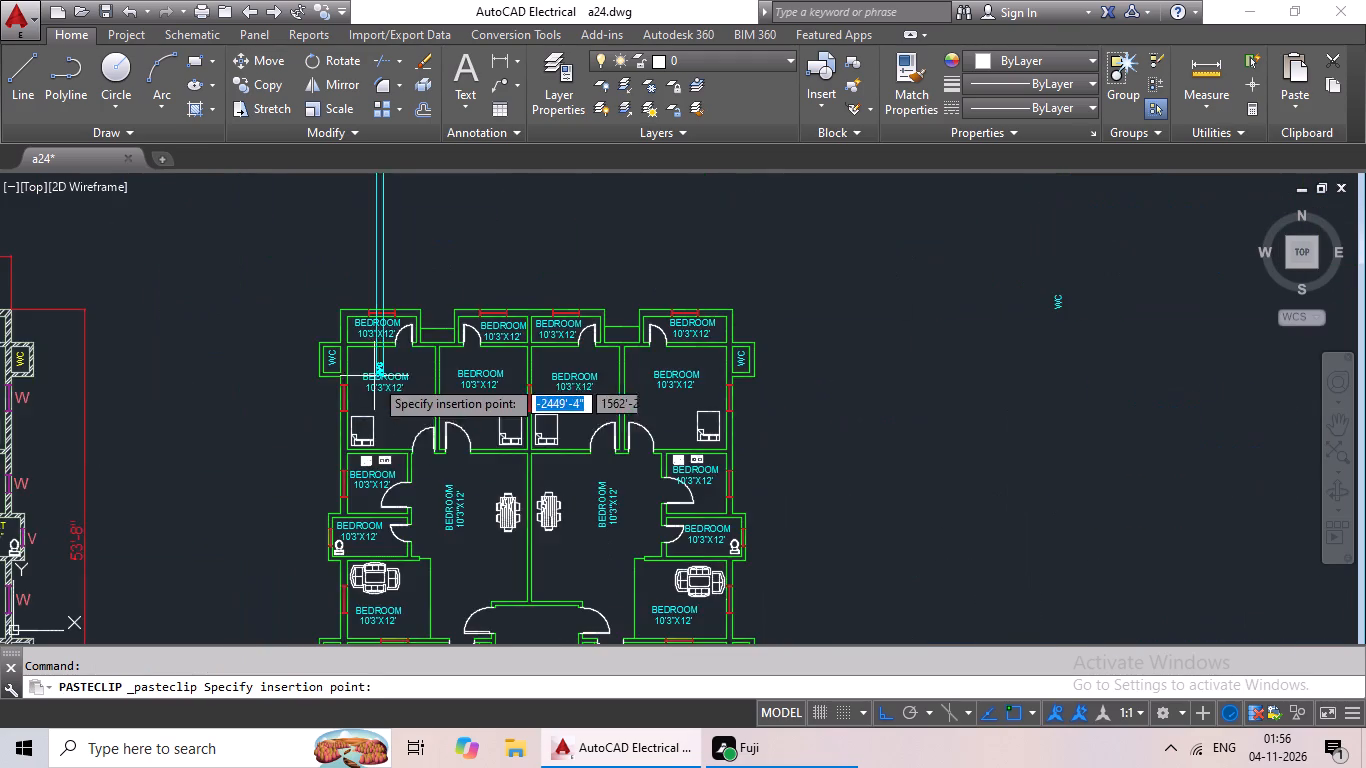
pyautogui.moveTo(375, 397); pyautogui.dragTo(412, 203, button='middle')
pyautogui.scroll(4, 381, 448)
pyautogui.moveTo(334, 531); pyautogui.dragTo(340, 521, button='middle')
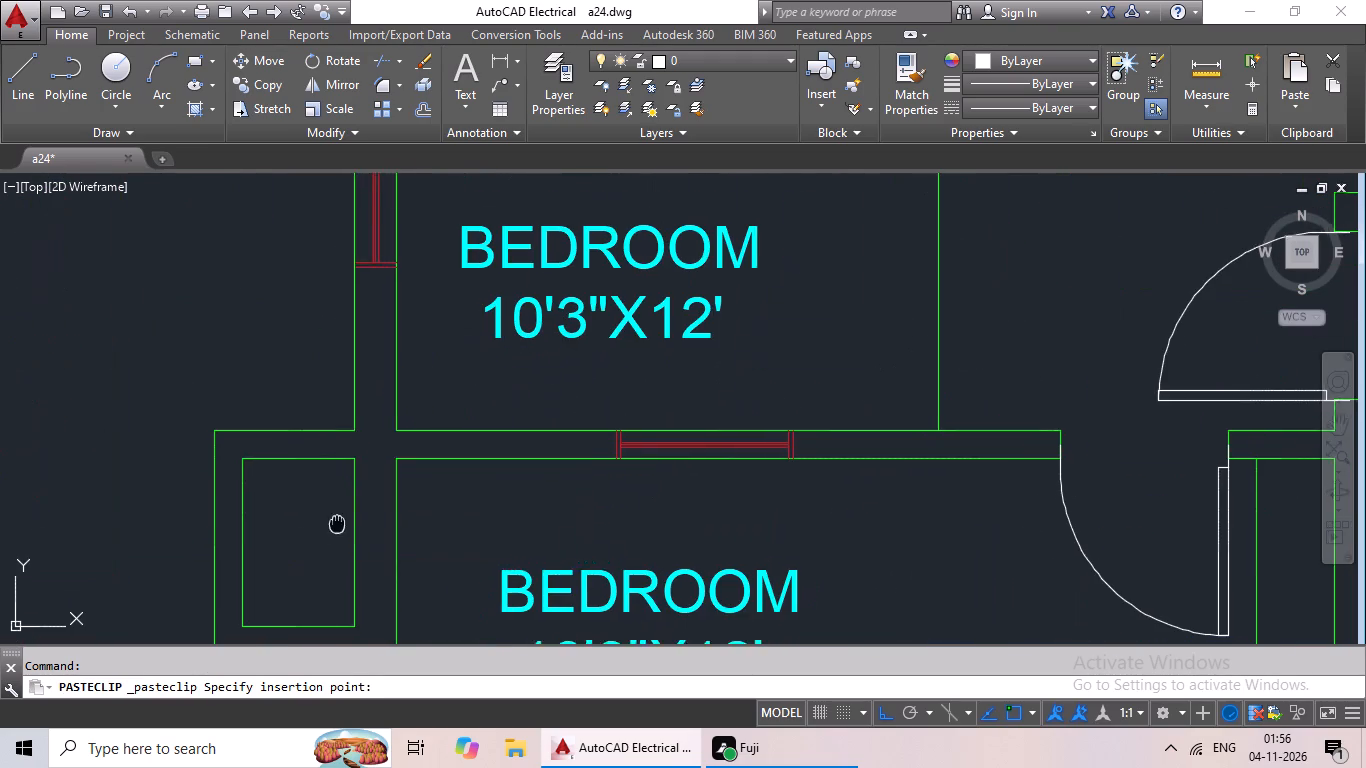
pyautogui.moveTo(340, 521); pyautogui.dragTo(390, 406, button='middle')
pyautogui.scroll(2, 336, 454)
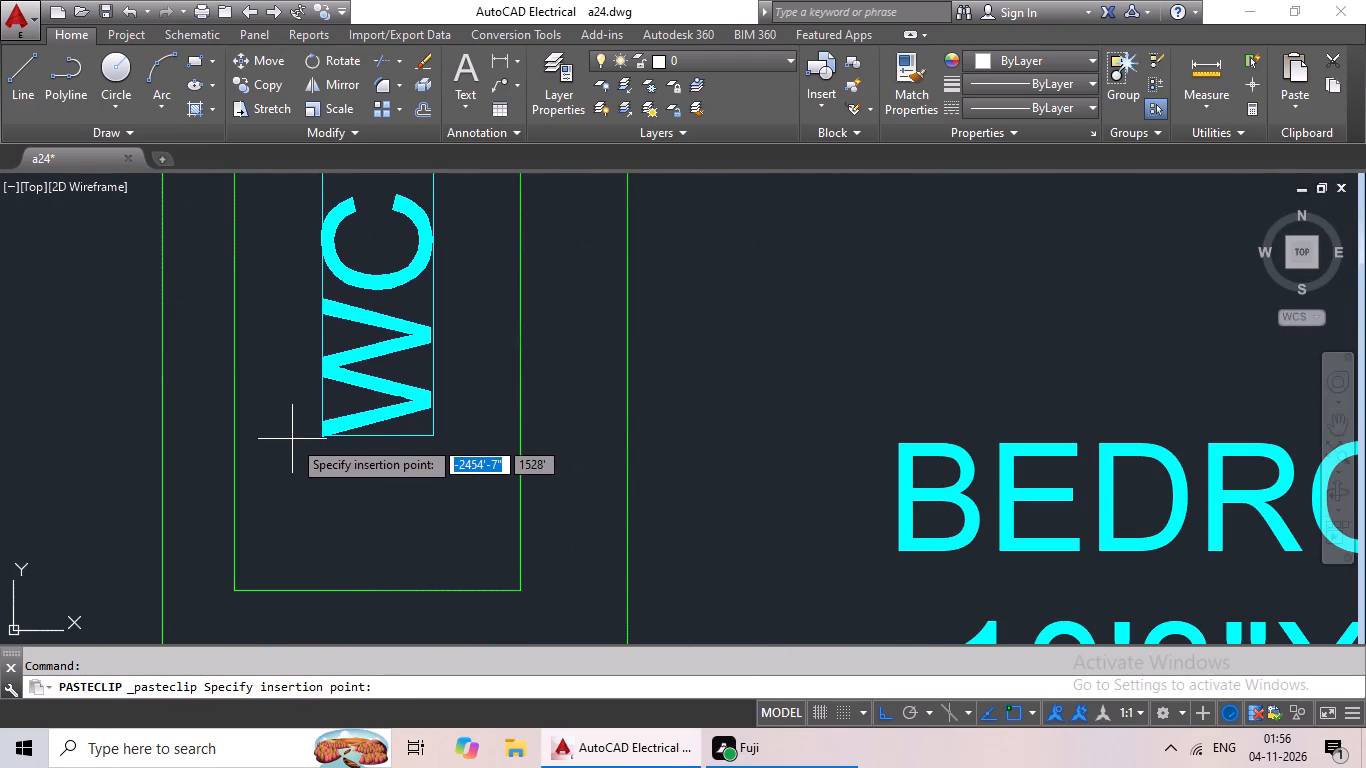
pyautogui.click(292, 438)
pyautogui.hotkey('ctrl', 'v')
pyautogui.keyDown('ctrl'); pyautogui.scroll(-3, 544, 382); pyautogui.keyUp('ctrl')
pyautogui.moveTo(657, 427); pyautogui.dragTo(522, 428, button='middle')
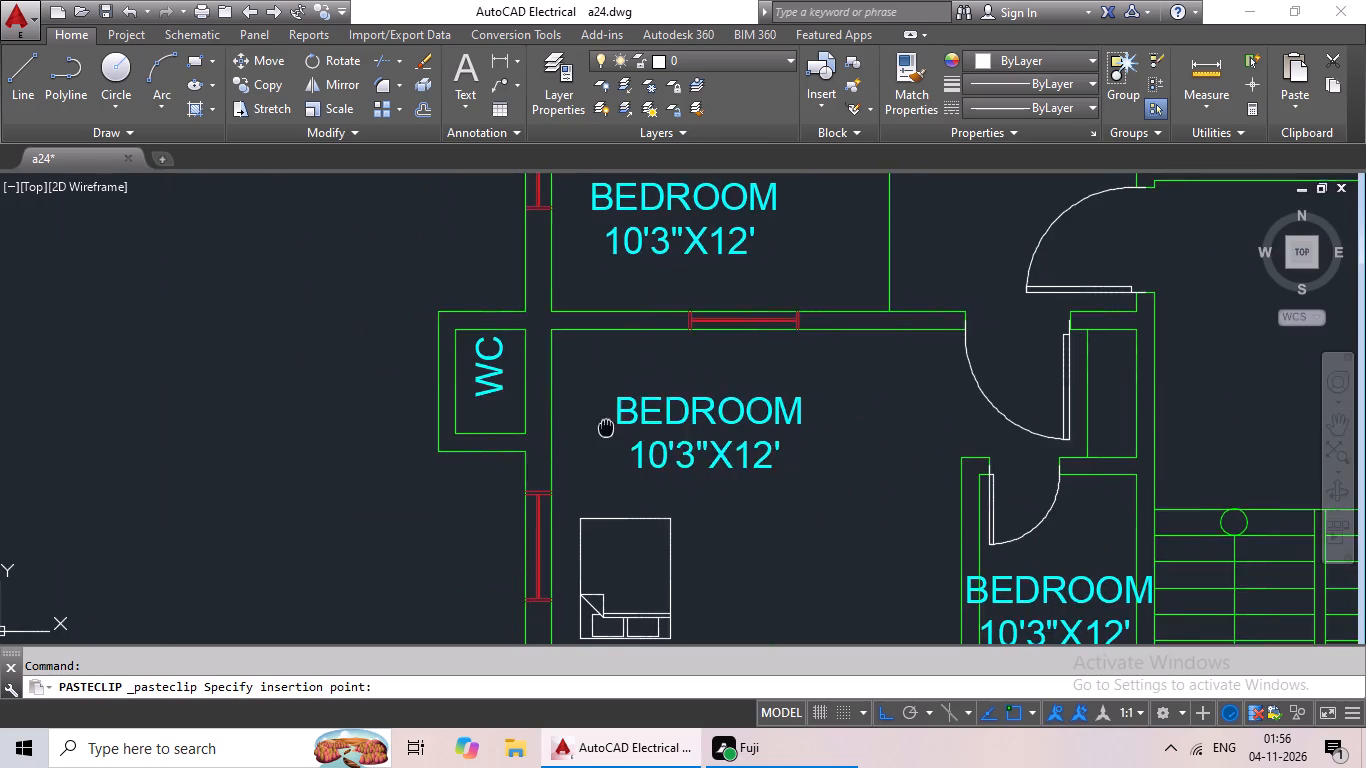
pyautogui.moveTo(522, 428); pyautogui.dragTo(72, 340, button='middle')
pyautogui.moveTo(448, 392); pyautogui.dragTo(0, 396, button='middle')
pyautogui.moveTo(863, 483); pyautogui.dragTo(475, 520, button='middle')
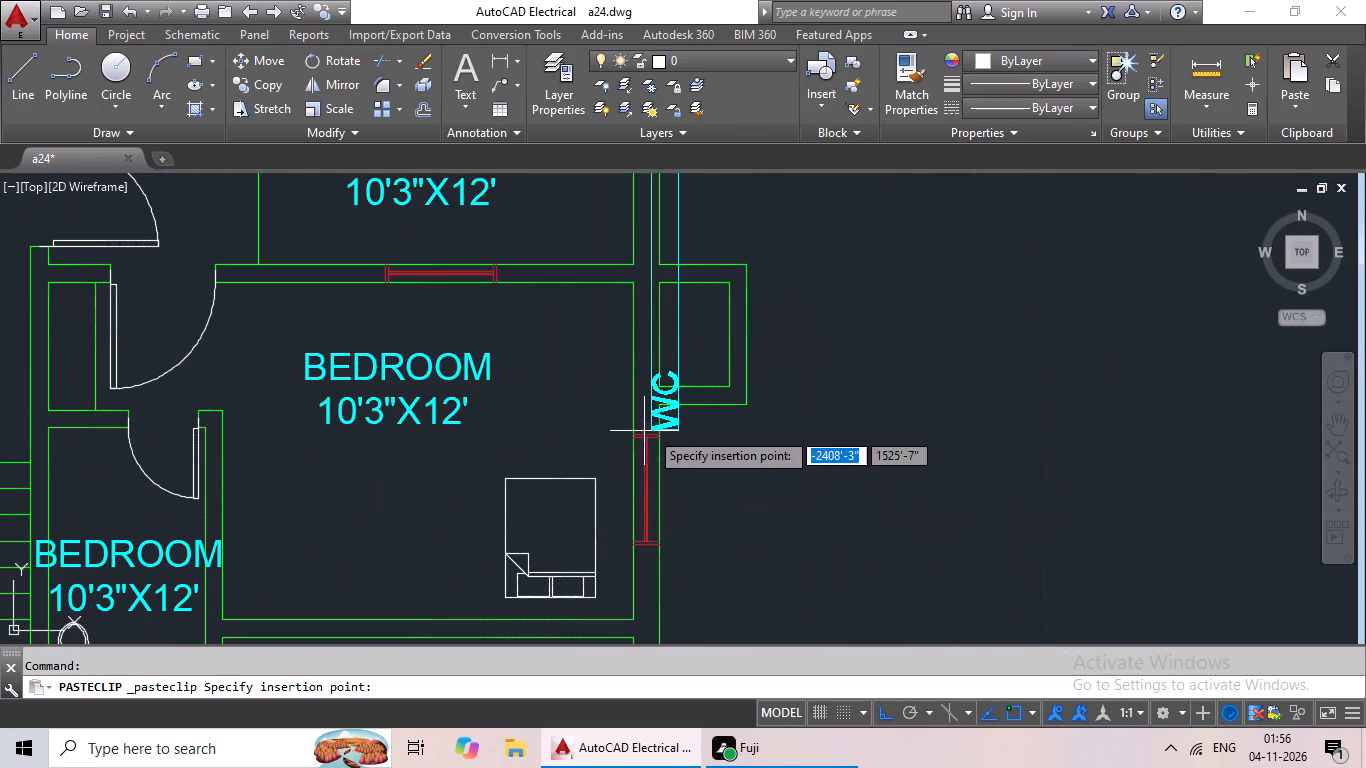
pyautogui.click(671, 358)
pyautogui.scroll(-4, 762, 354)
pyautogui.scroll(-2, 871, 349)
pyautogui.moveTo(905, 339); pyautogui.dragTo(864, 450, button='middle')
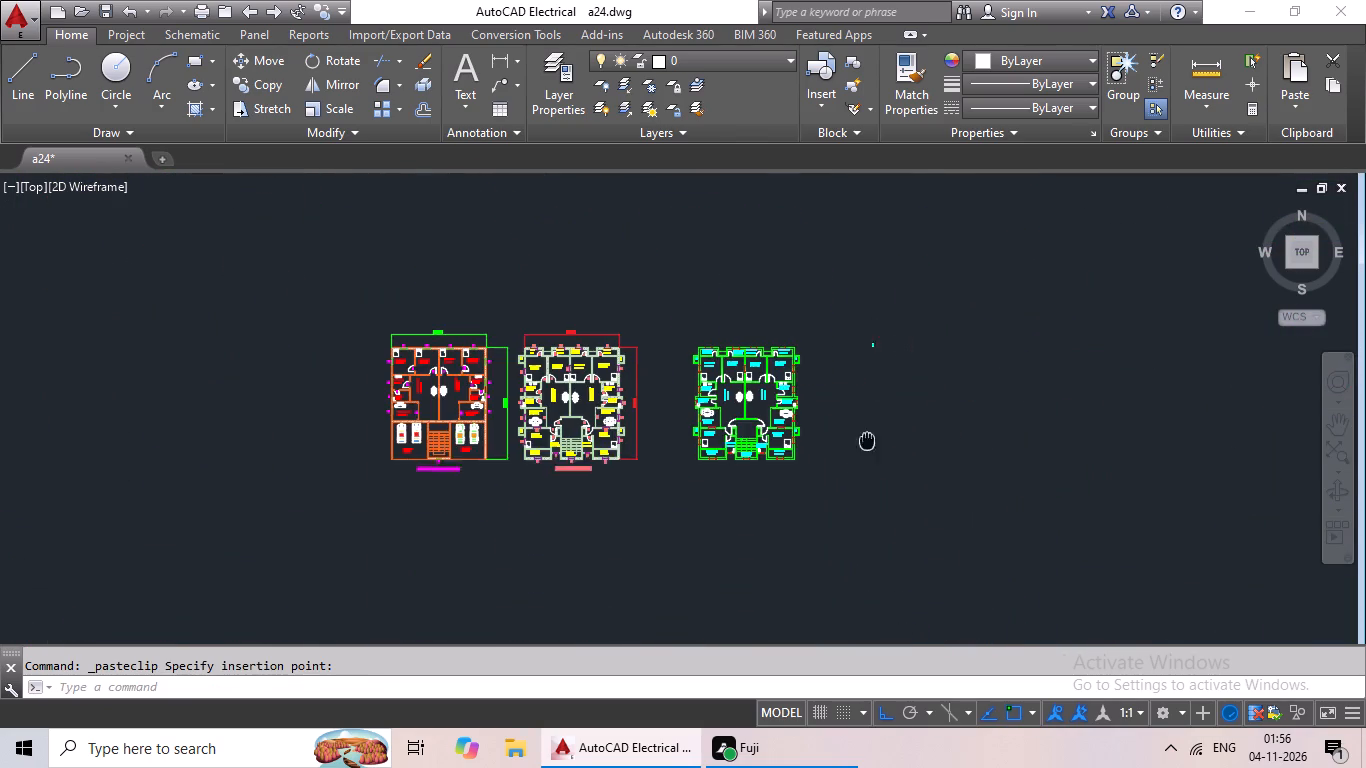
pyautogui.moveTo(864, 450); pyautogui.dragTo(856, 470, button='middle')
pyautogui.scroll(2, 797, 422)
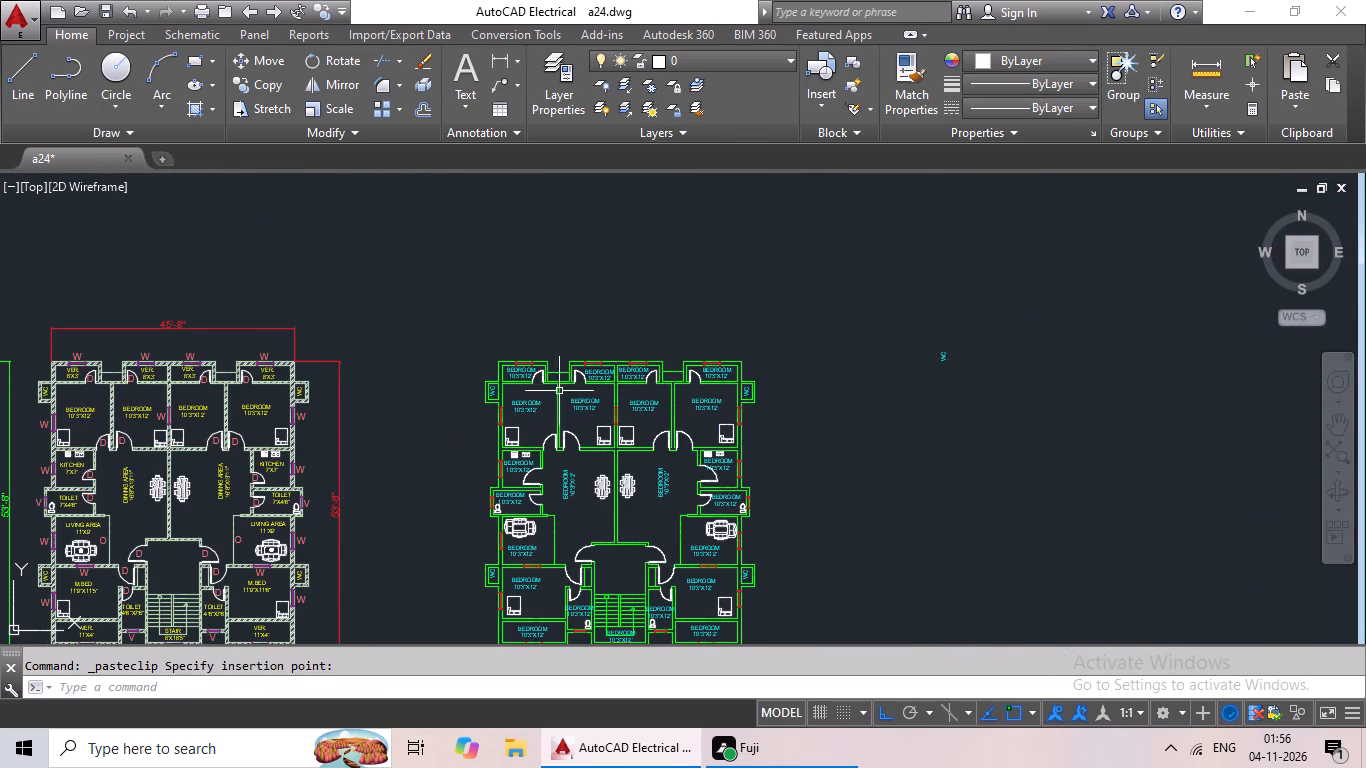
# Replace the label in the narrow space above the leftmost upper bedroom with VER. and 8'X3' on two lines.
pyautogui.scroll(2, 510, 373)
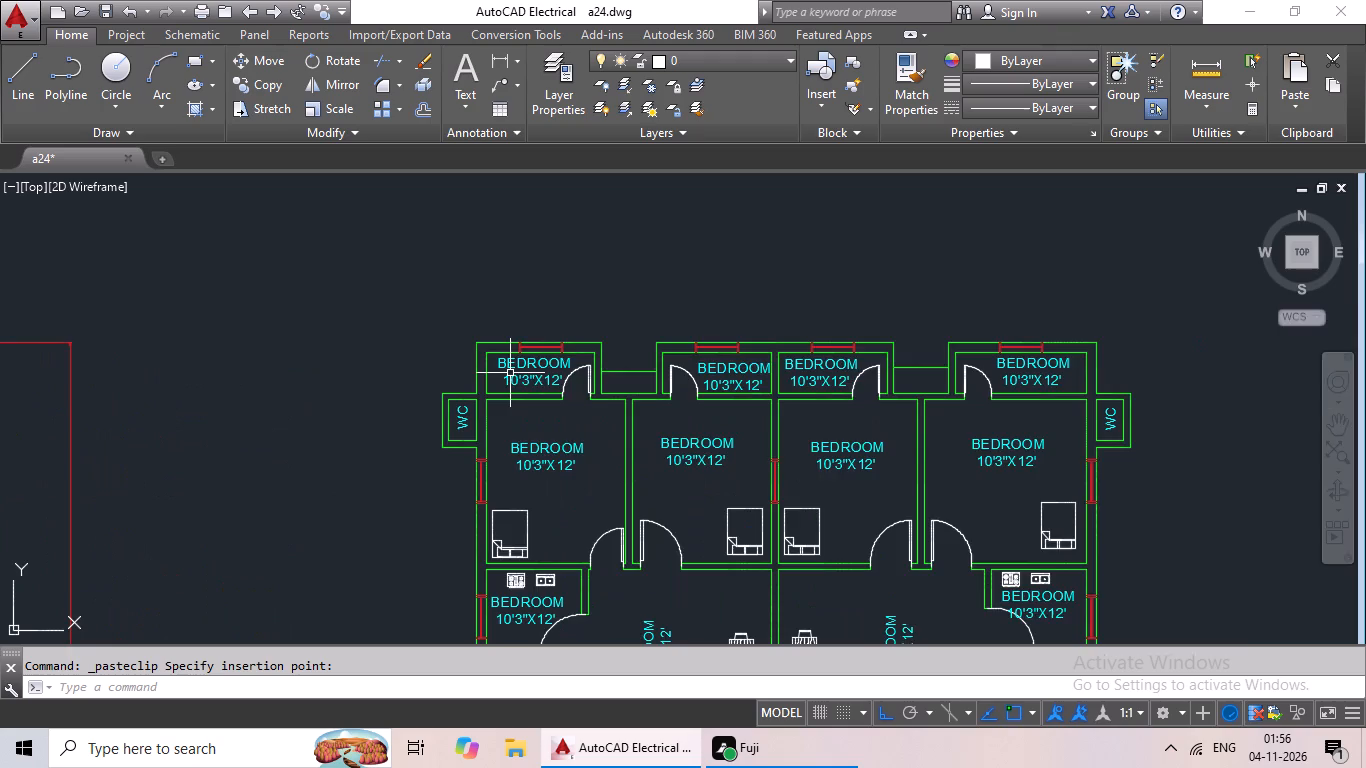
pyautogui.scroll(4, 510, 373)
pyautogui.doubleClick(529, 426)
pyautogui.doubleClick(492, 440)
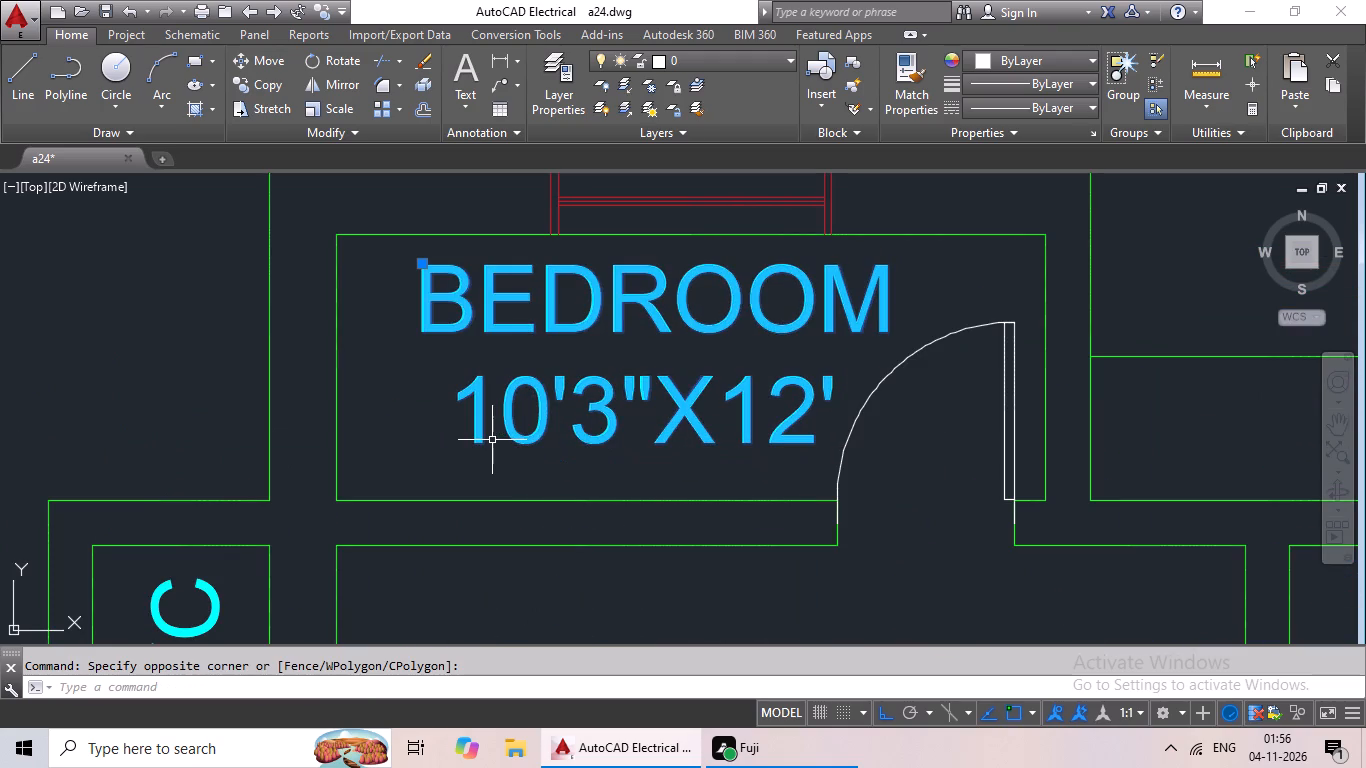
pyautogui.tripleClick(492, 440)
pyautogui.click(489, 440)
pyautogui.doubleClick(502, 436)
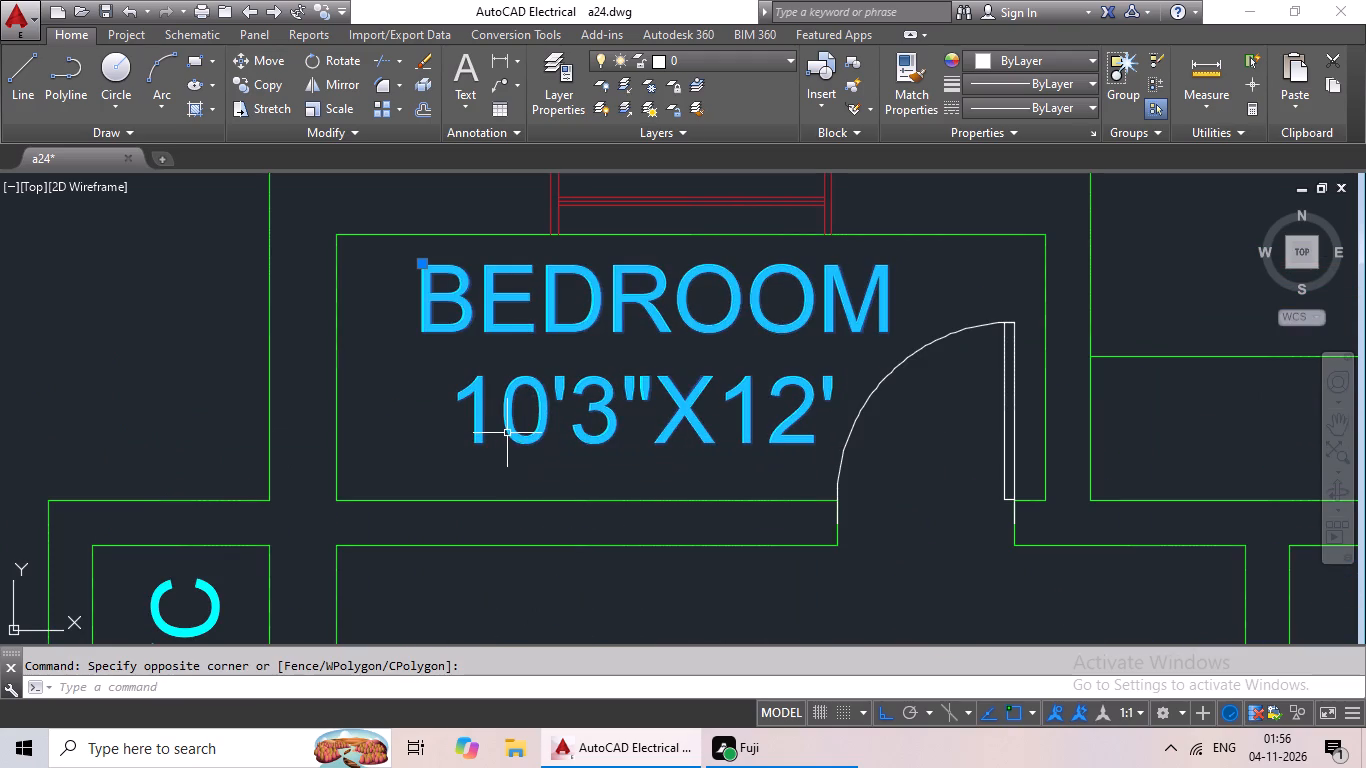
pyautogui.doubleClick(524, 428)
pyautogui.doubleClick(518, 434)
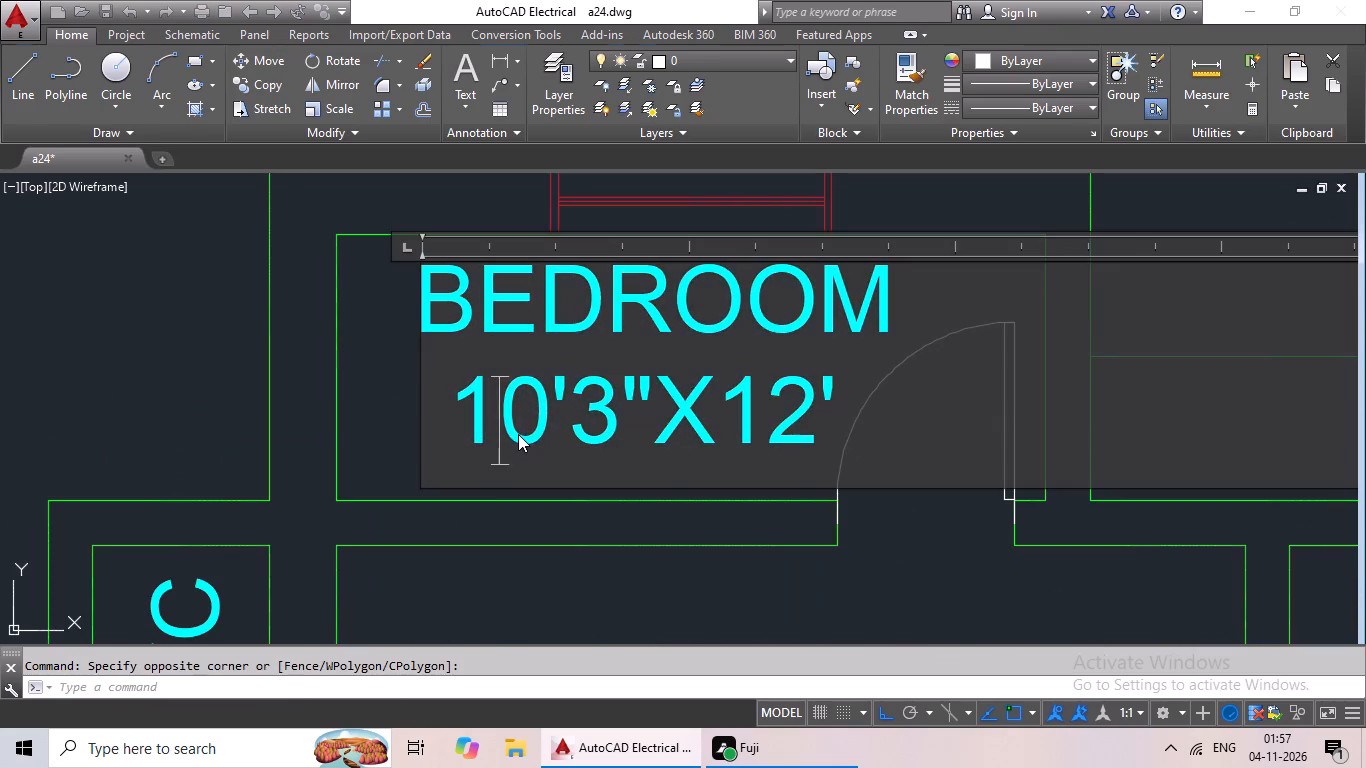
pyautogui.click(915, 426)
pyautogui.press('BackSpace')
pyautogui.press('BackSpace')
pyautogui.press('BackSpace')
pyautogui.press('BackSpace')
pyautogui.press('BackSpace')
pyautogui.press('BackSpace')
pyautogui.press('BackSpace')
pyautogui.press('BackSpace')
pyautogui.press('BackSpace')
pyautogui.press('BackSpace')
pyautogui.press('BackSpace')
pyautogui.press('BackSpace')
pyautogui.press('BackSpace')
pyautogui.press('BackSpace')
pyautogui.press('BackSpace')
pyautogui.press('BackSpace')
pyautogui.press('BackSpace')
pyautogui.press('BackSpace')
pyautogui.press('BackSpace')
pyautogui.press('BackSpace')
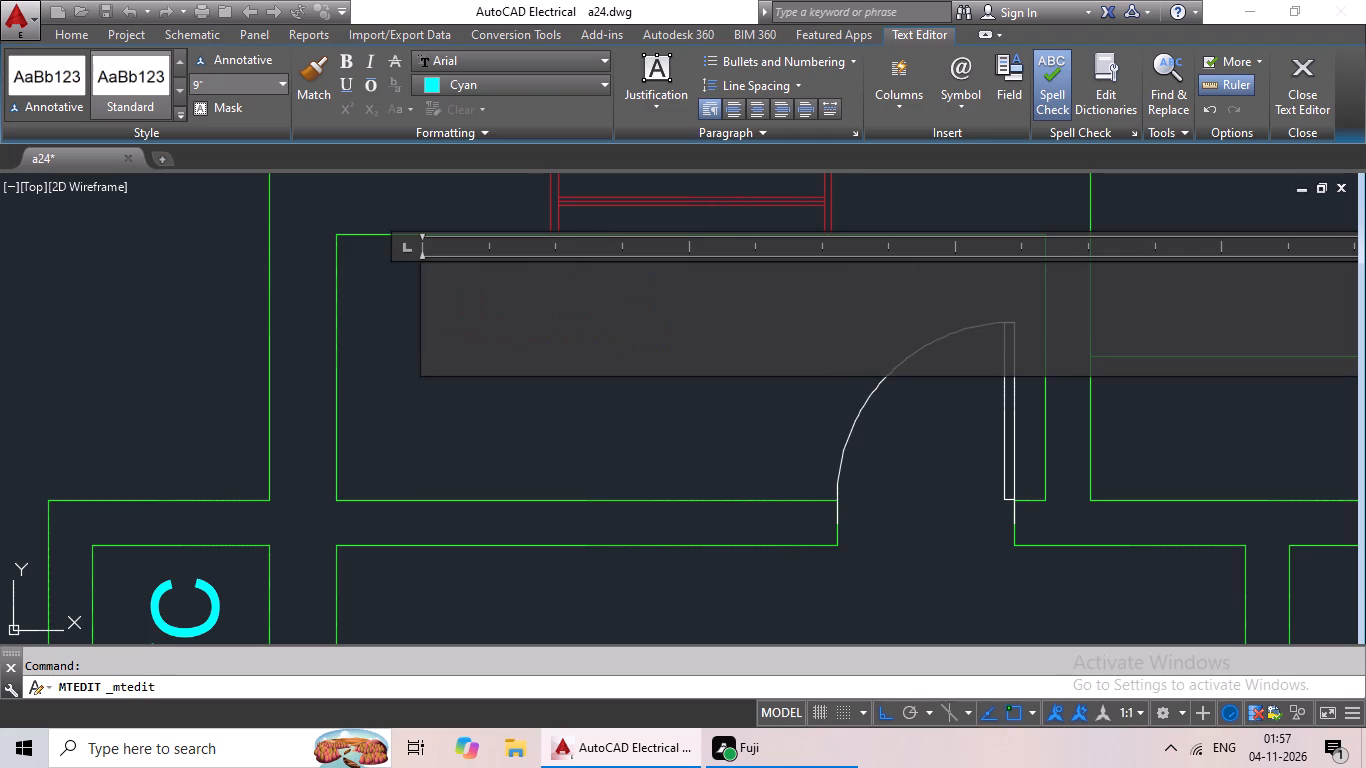
pyautogui.write('VER')
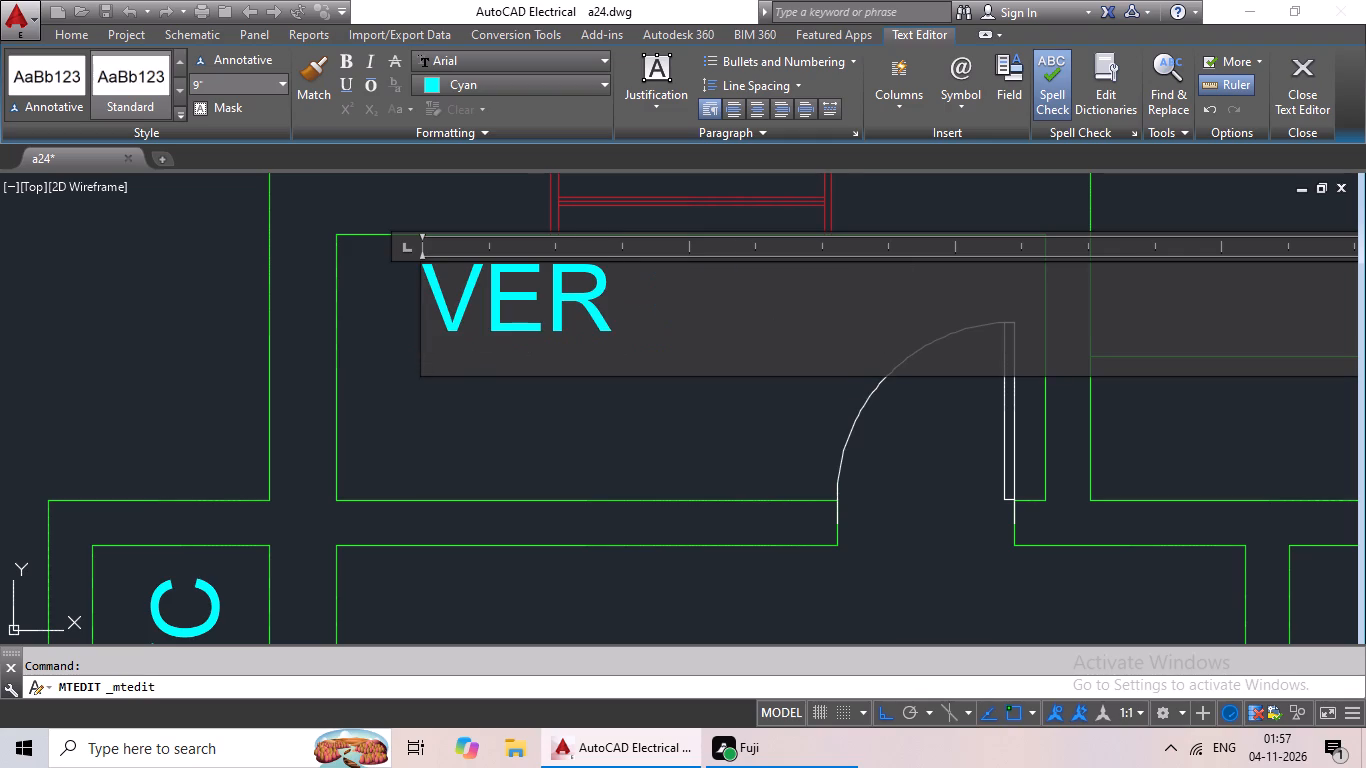
pyautogui.press('.')
pyautogui.press('Return')
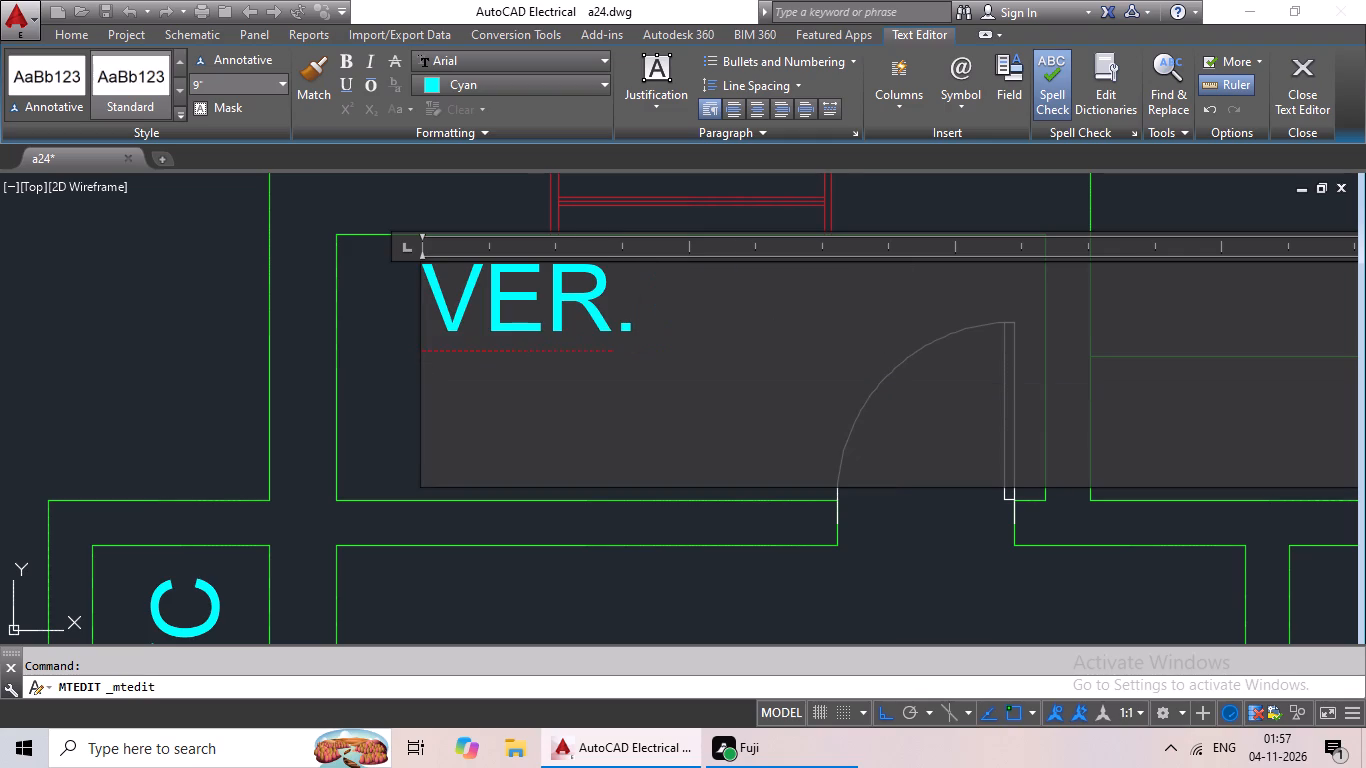
pyautogui.write("8'X3'")
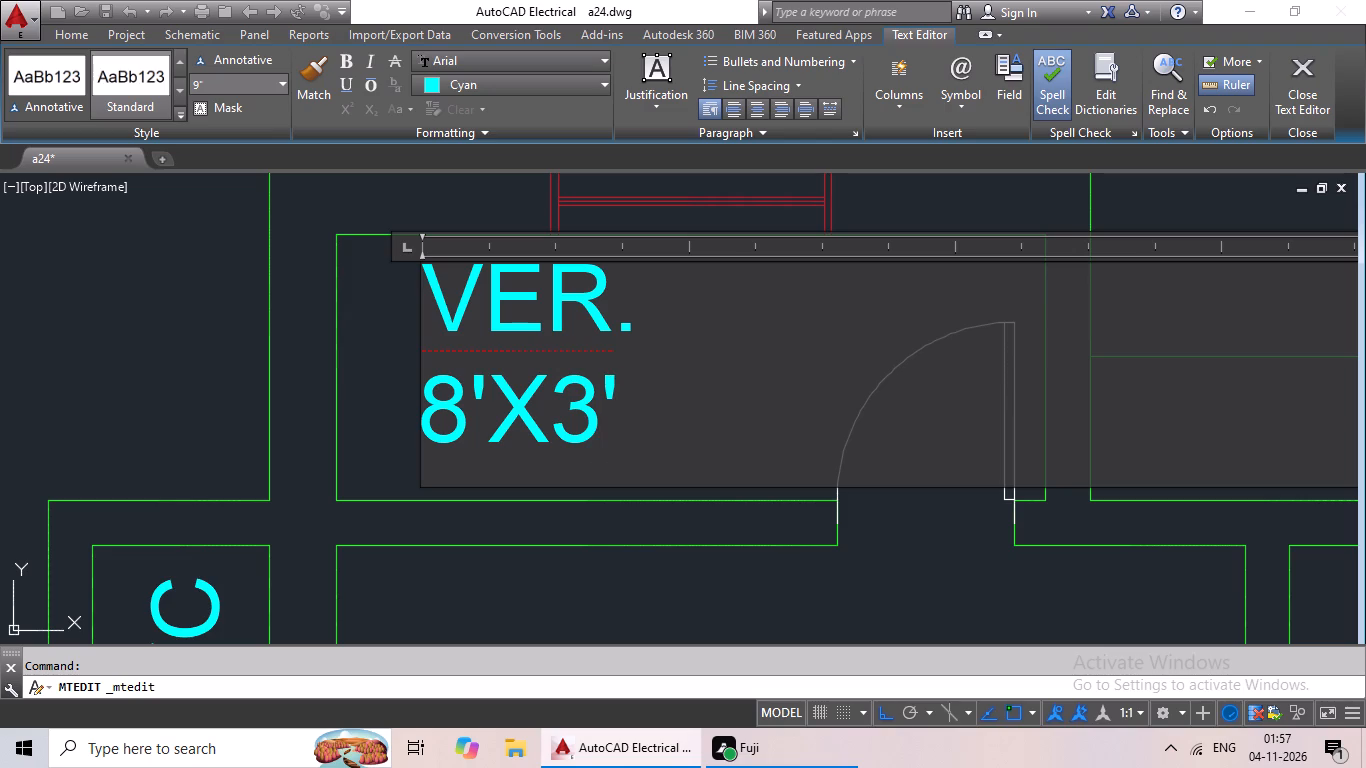
# Indent both lines of this VER. 8'X3' label with leading spaces so they align and sit centred in the space.
pyautogui.click(430, 306)
pyautogui.press('space')
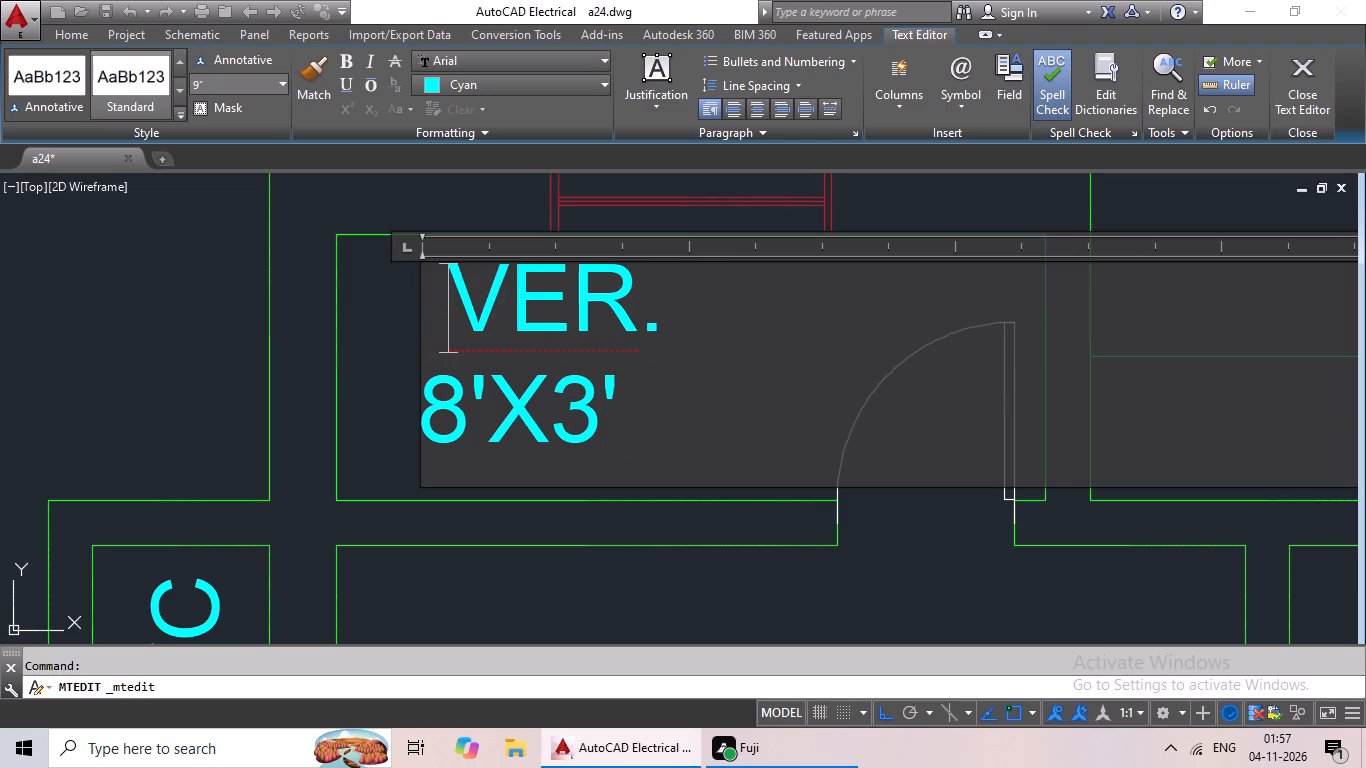
pyautogui.press('space')
pyautogui.press('space')
pyautogui.press('space')
pyautogui.press('space')
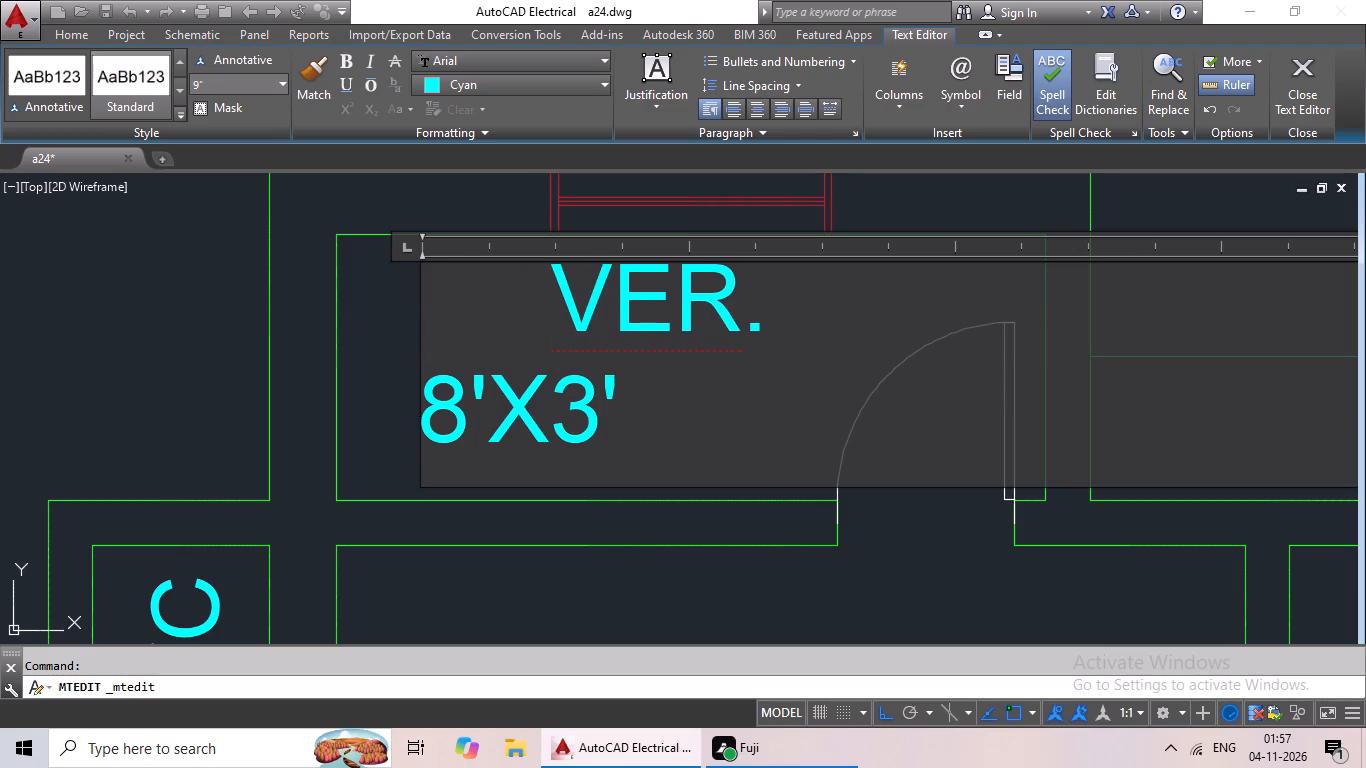
pyautogui.click(428, 391)
pyautogui.press('space')
pyautogui.press('space')
pyautogui.press('space')
pyautogui.press('space')
pyautogui.press('space')
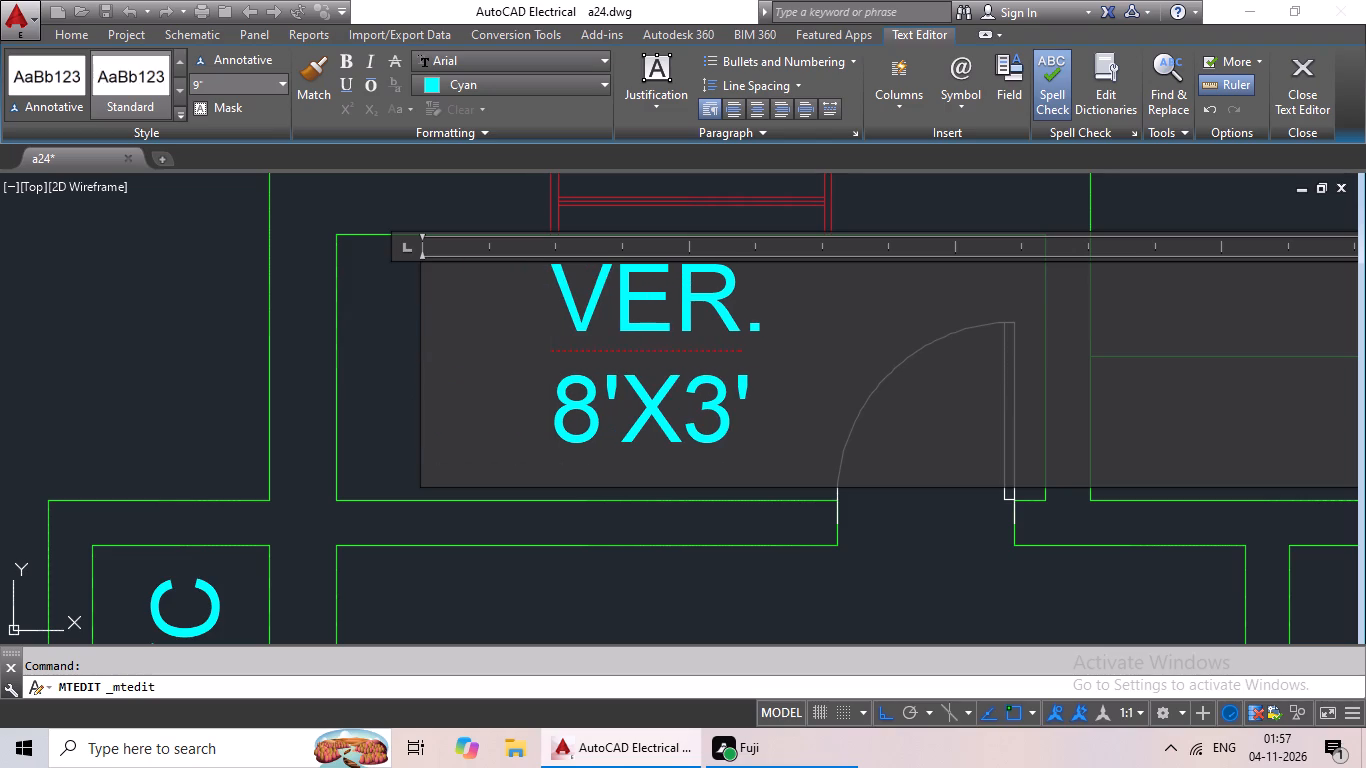
pyautogui.press('space')
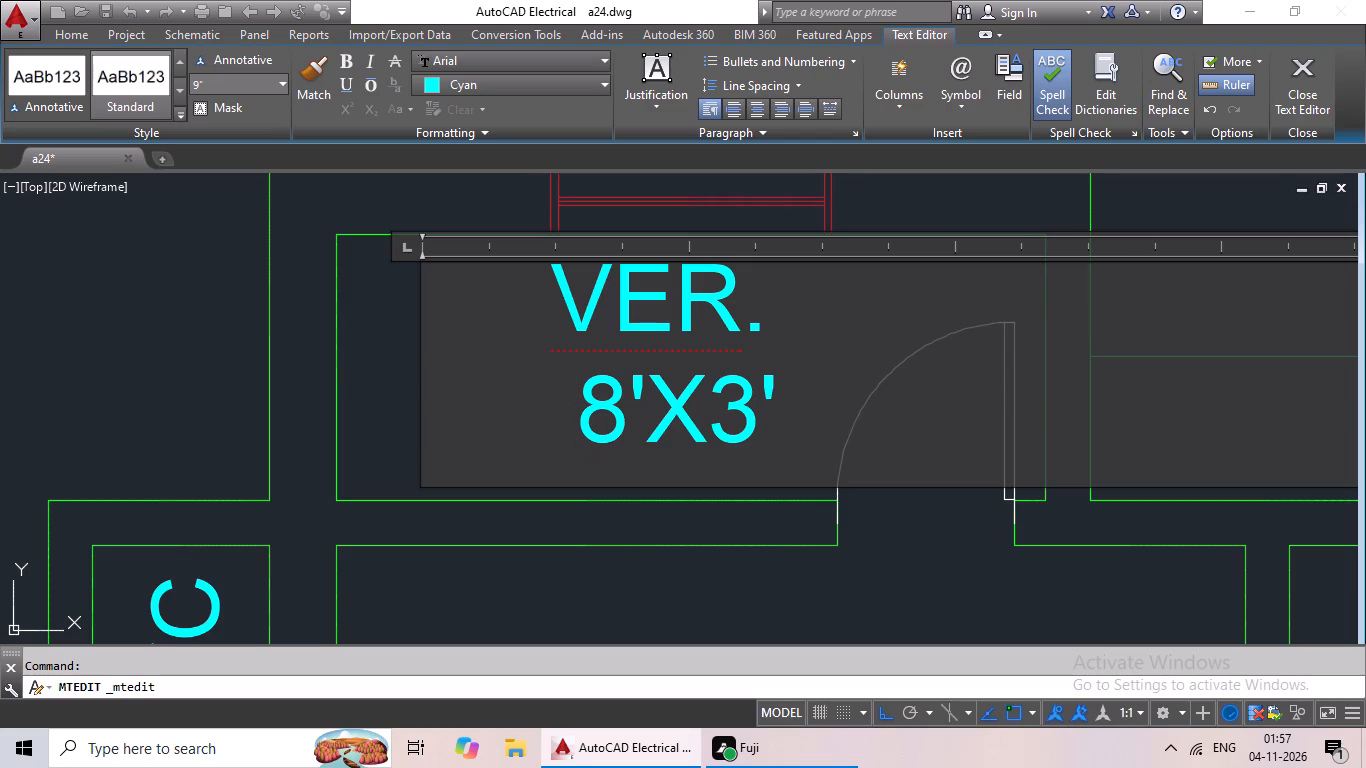
pyautogui.click(556, 315)
pyautogui.press('BackSpace')
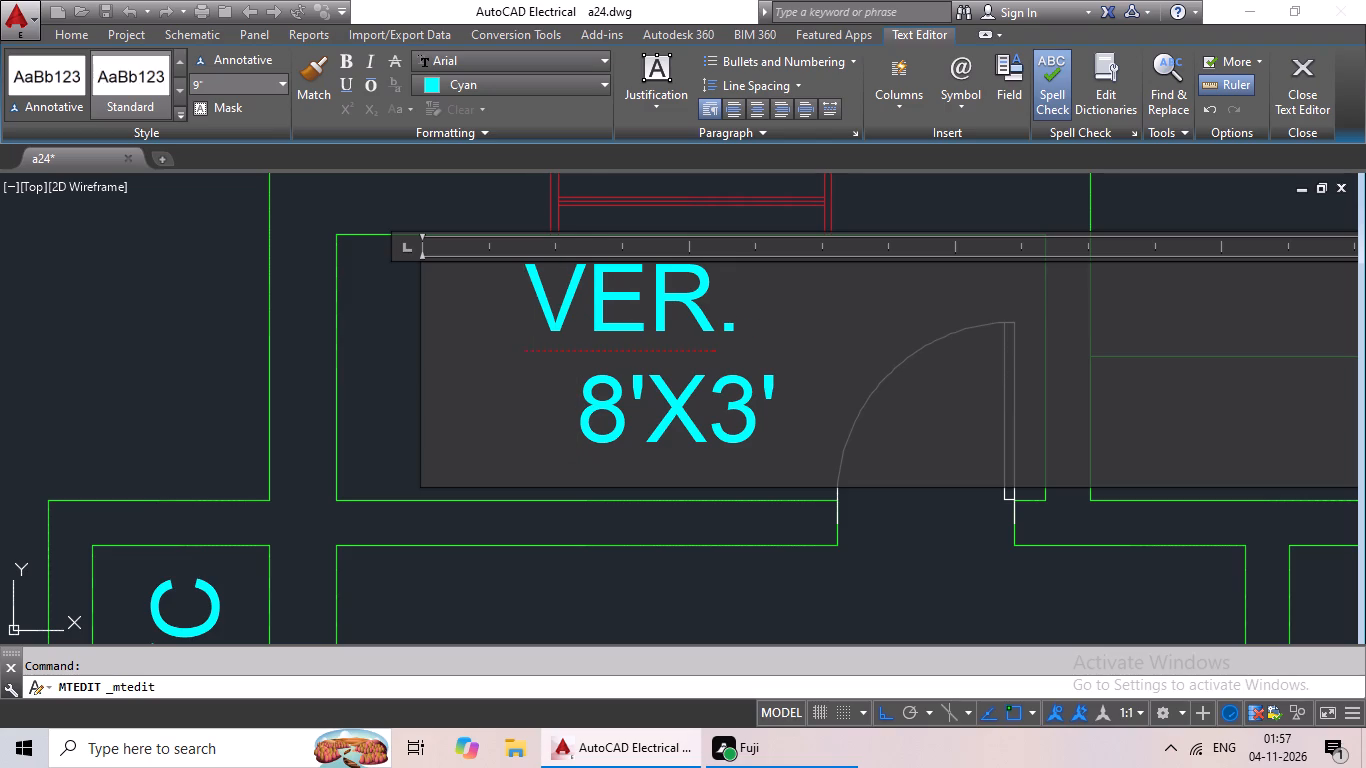
pyautogui.click(558, 415)
pyautogui.press('space')
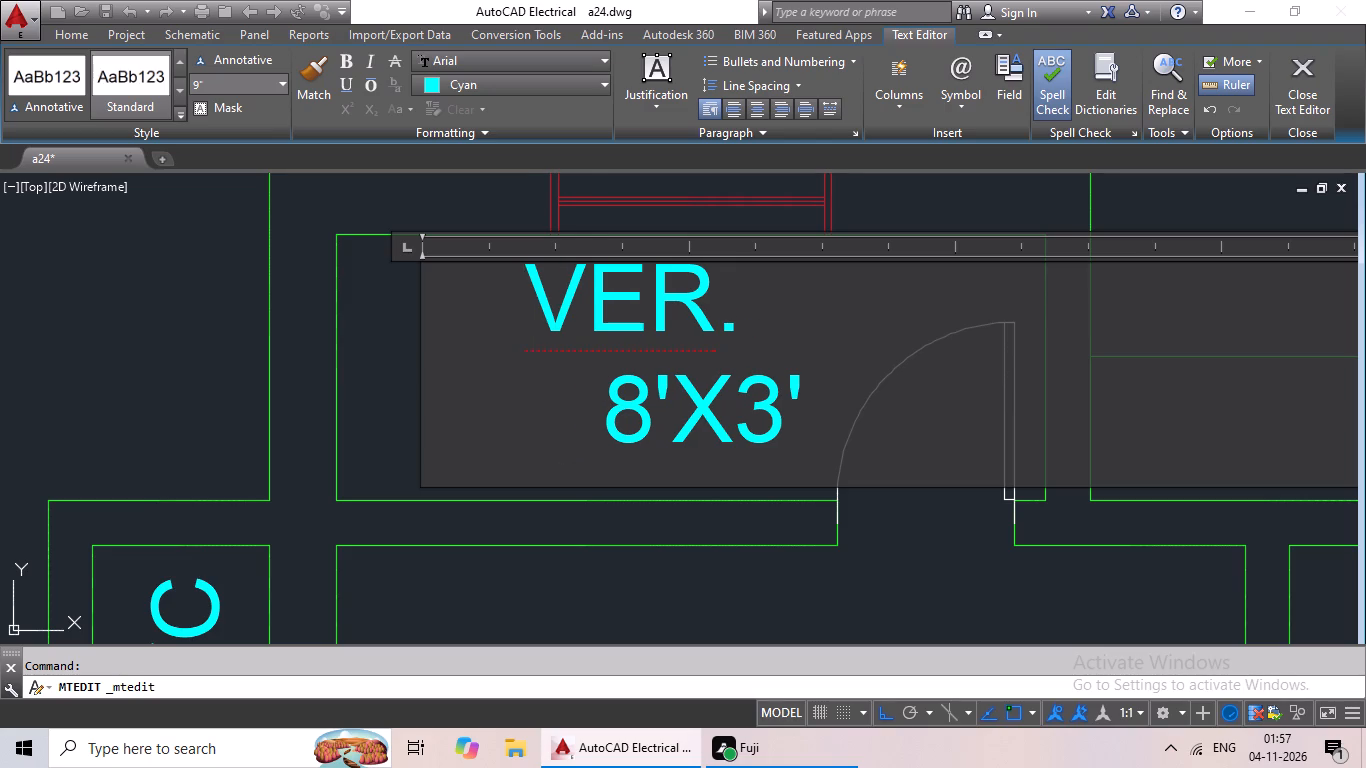
pyautogui.click(806, 392)
pyautogui.press('BackSpace')
pyautogui.press('BackSpace')
pyautogui.press('BackSpace')
pyautogui.press('BackSpace')
pyautogui.press('BackSpace')
pyautogui.press('BackSpace')
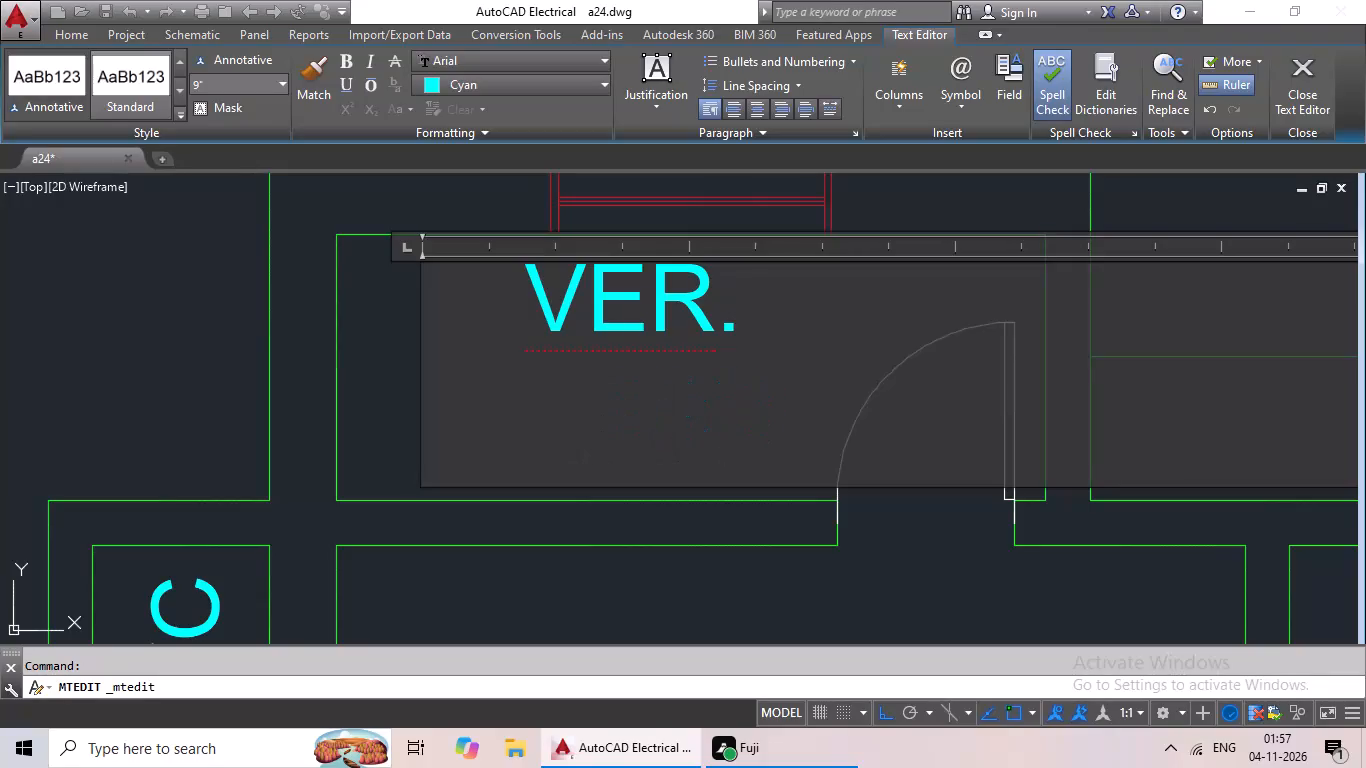
pyautogui.press('BackSpace')
pyautogui.write("8'")
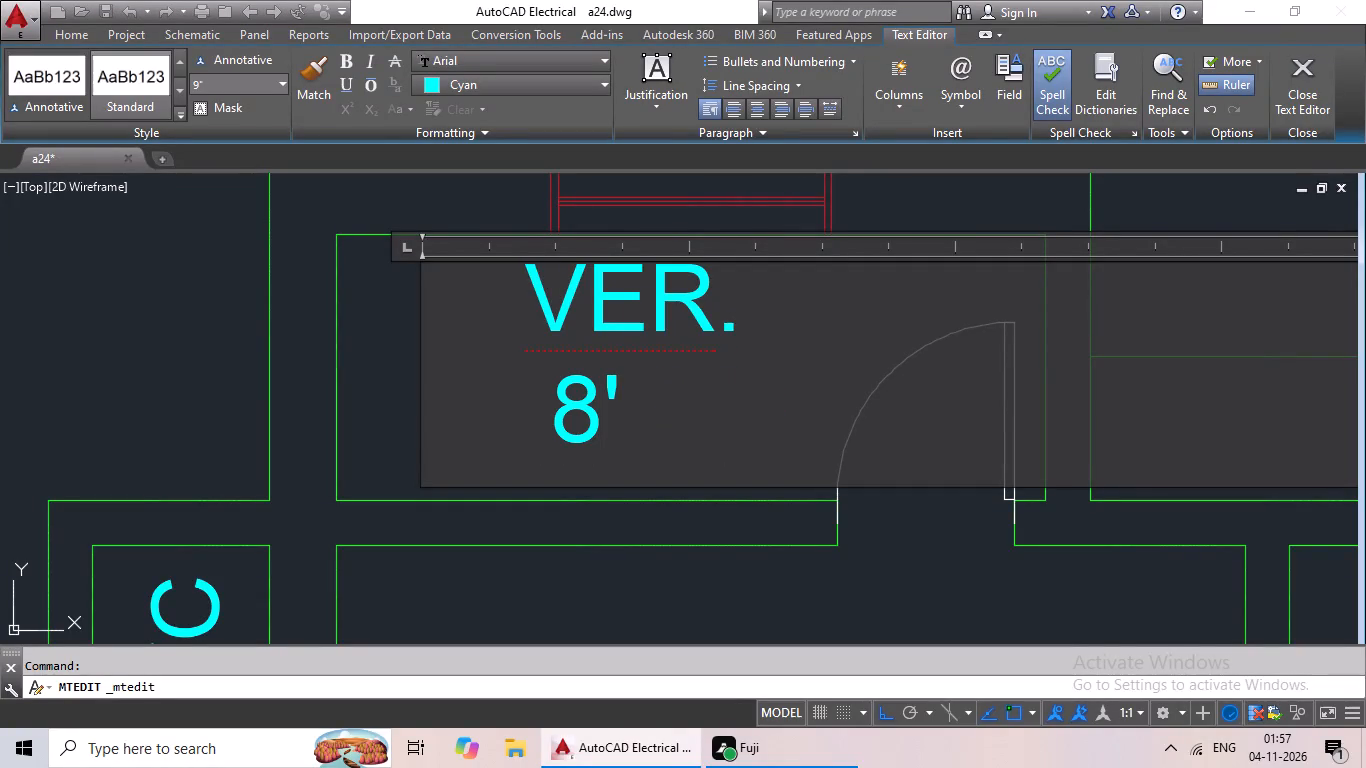
pyautogui.hotkey('shift', 'x')
pyautogui.write("3'")
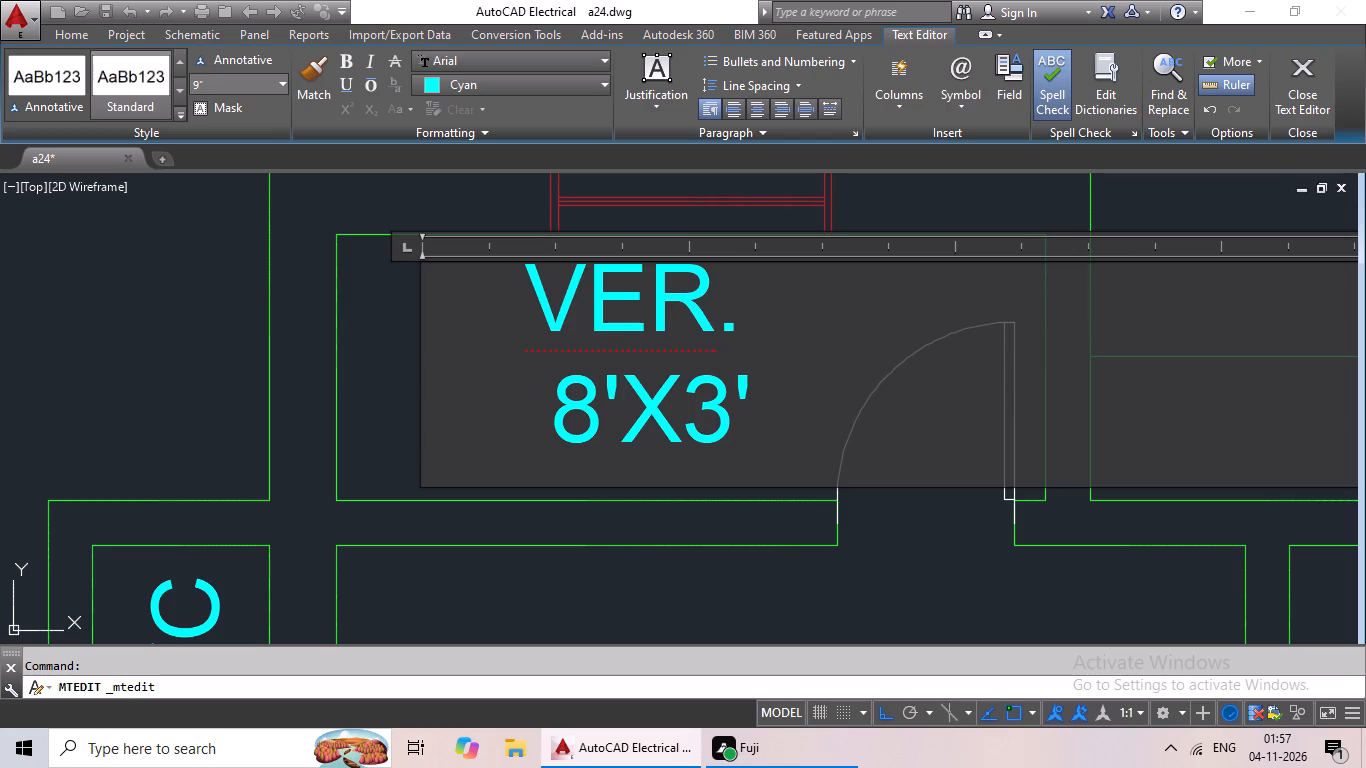
pyautogui.click(541, 319)
pyautogui.press('space')
pyautogui.click(952, 195)
# Replace the label in the narrow space above the second upper bedroom from the left with VER. and 8'X3' on two lines.
pyautogui.scroll(-2, 946, 224)
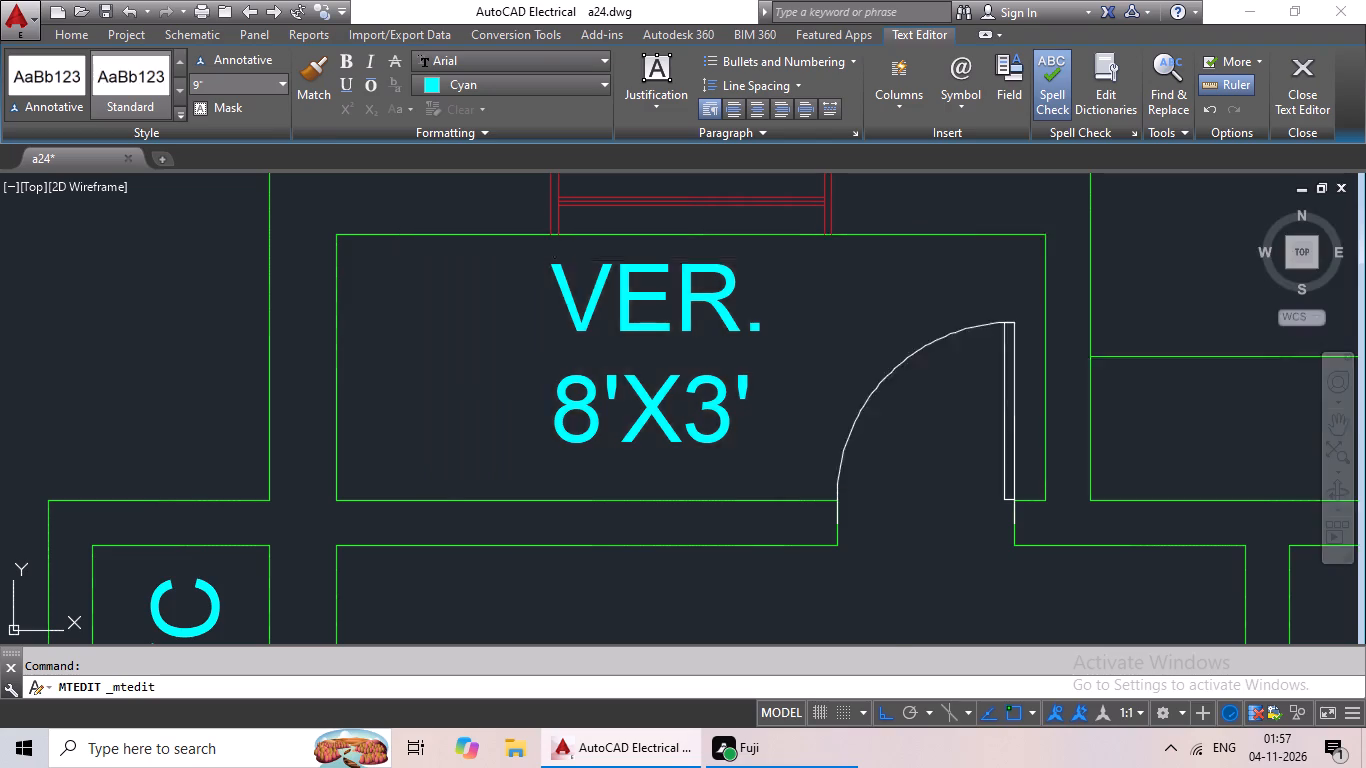
pyautogui.scroll(-2, 911, 300)
pyautogui.moveTo(900, 309); pyautogui.dragTo(724, 333, button='middle')
pyautogui.moveTo(728, 441); pyautogui.dragTo(588, 438, button='middle')
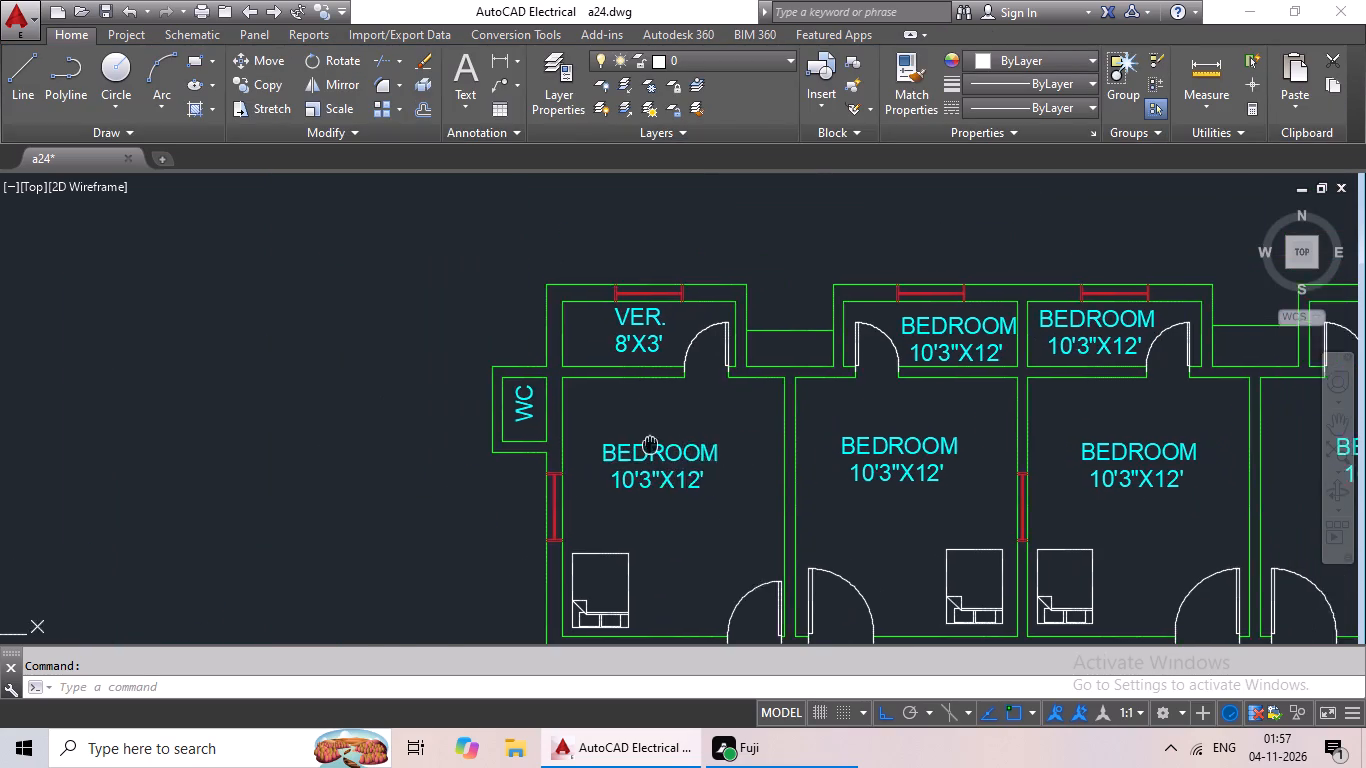
pyautogui.moveTo(588, 438); pyautogui.dragTo(466, 416, button='middle')
pyautogui.doubleClick(701, 328)
pyautogui.scroll(2, 741, 332)
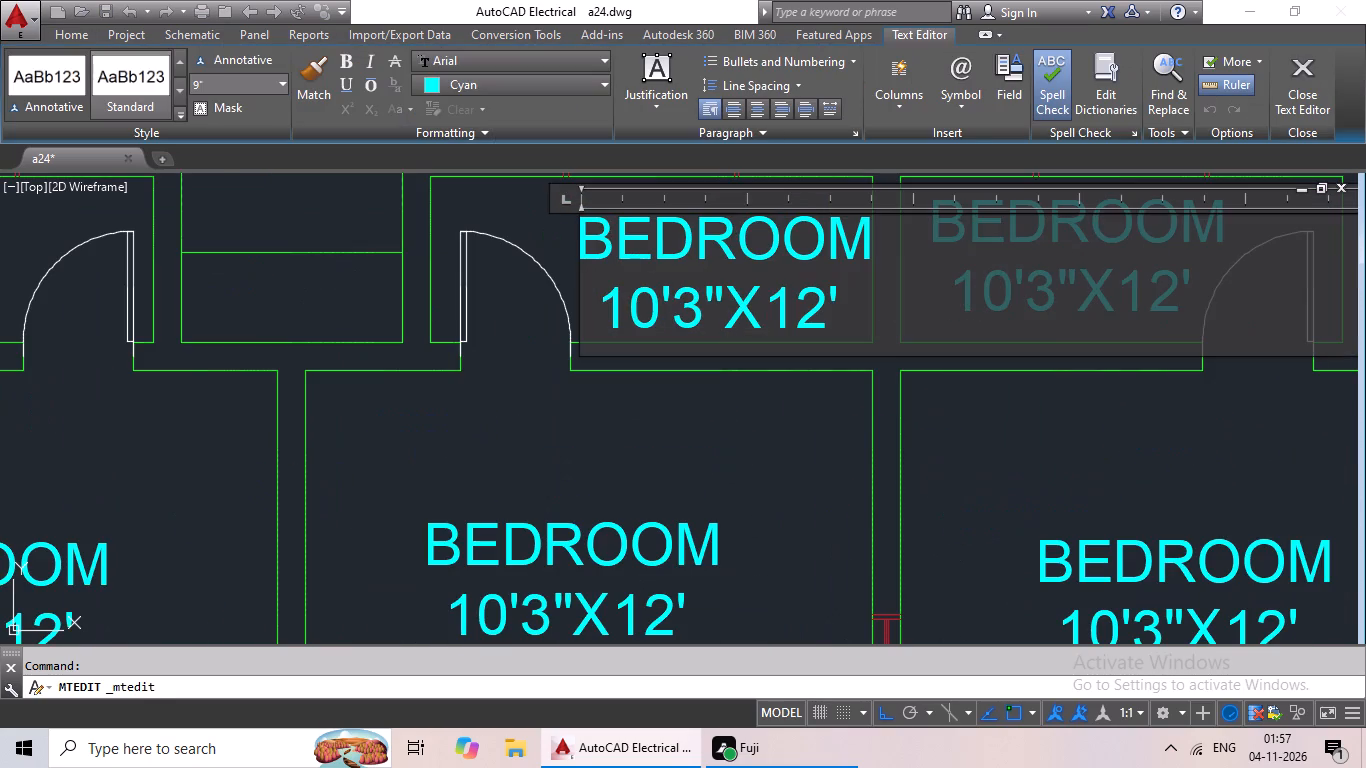
pyautogui.click(868, 322)
pyautogui.press('BackSpace')
pyautogui.press('BackSpace')
pyautogui.press('BackSpace')
pyautogui.press('BackSpace')
pyautogui.press('BackSpace')
pyautogui.press('BackSpace')
pyautogui.press('BackSpace')
pyautogui.press('BackSpace')
pyautogui.press('BackSpace')
pyautogui.press('BackSpace')
pyautogui.press('BackSpace')
pyautogui.press('BackSpace')
pyautogui.press('BackSpace')
pyautogui.press('BackSpace')
pyautogui.press('BackSpace')
pyautogui.press('BackSpace')
pyautogui.press('BackSpace')
pyautogui.press('BackSpace')
pyautogui.press('BackSpace')
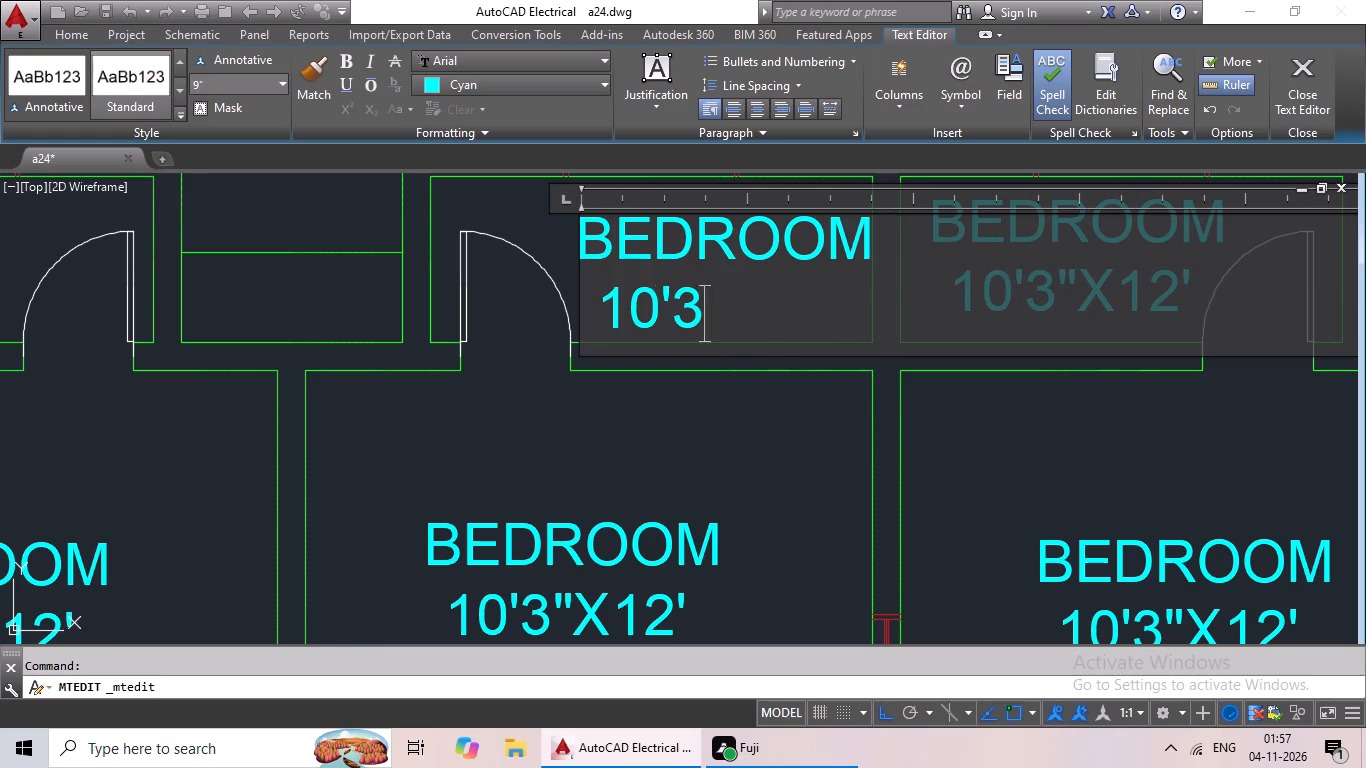
pyautogui.write('VER')
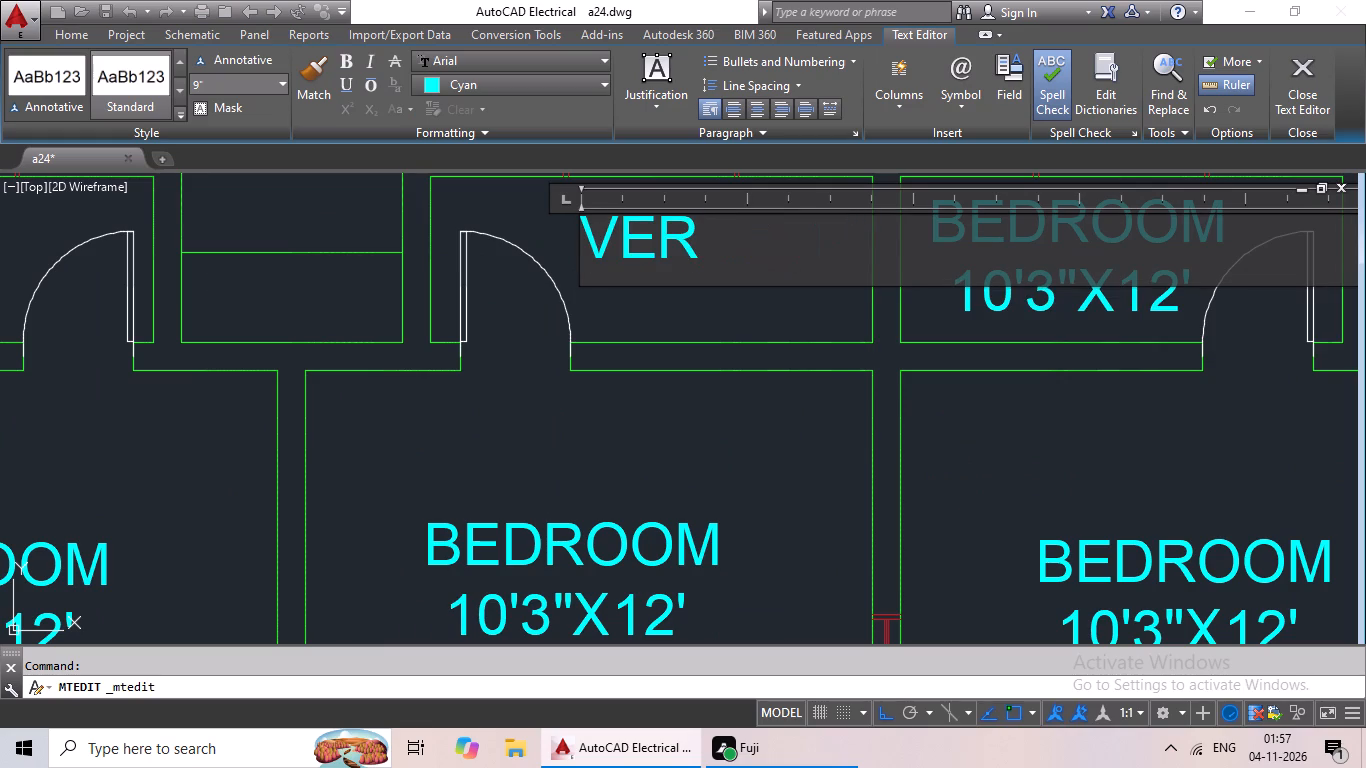
pyautogui.press('.')
pyautogui.press('Return')
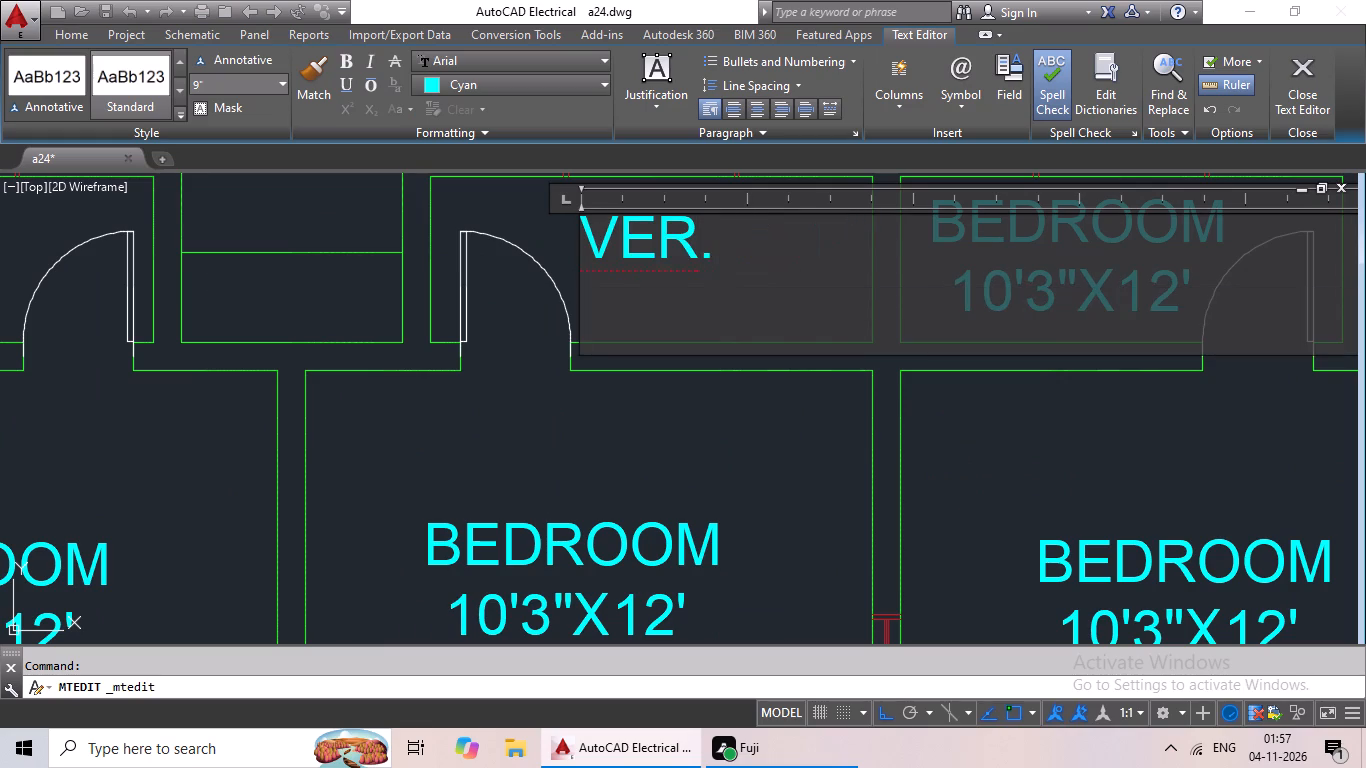
pyautogui.write("8'X")
pyautogui.press('pagedown')
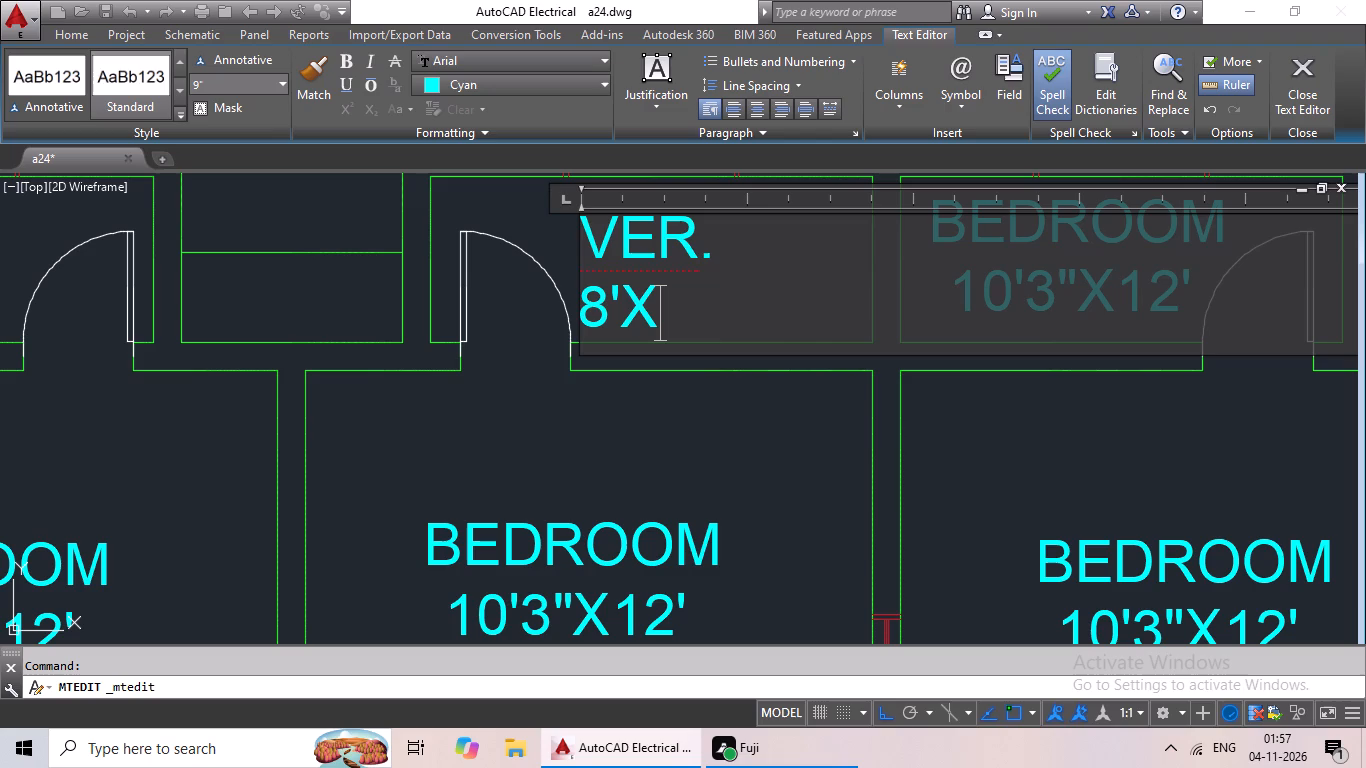
pyautogui.write("3'")
pyautogui.click(807, 502)
# Replace the label in the narrow space above the third upper bedroom from the left with VER and 8'X3' on two lines.
pyautogui.scroll(-2, 841, 475)
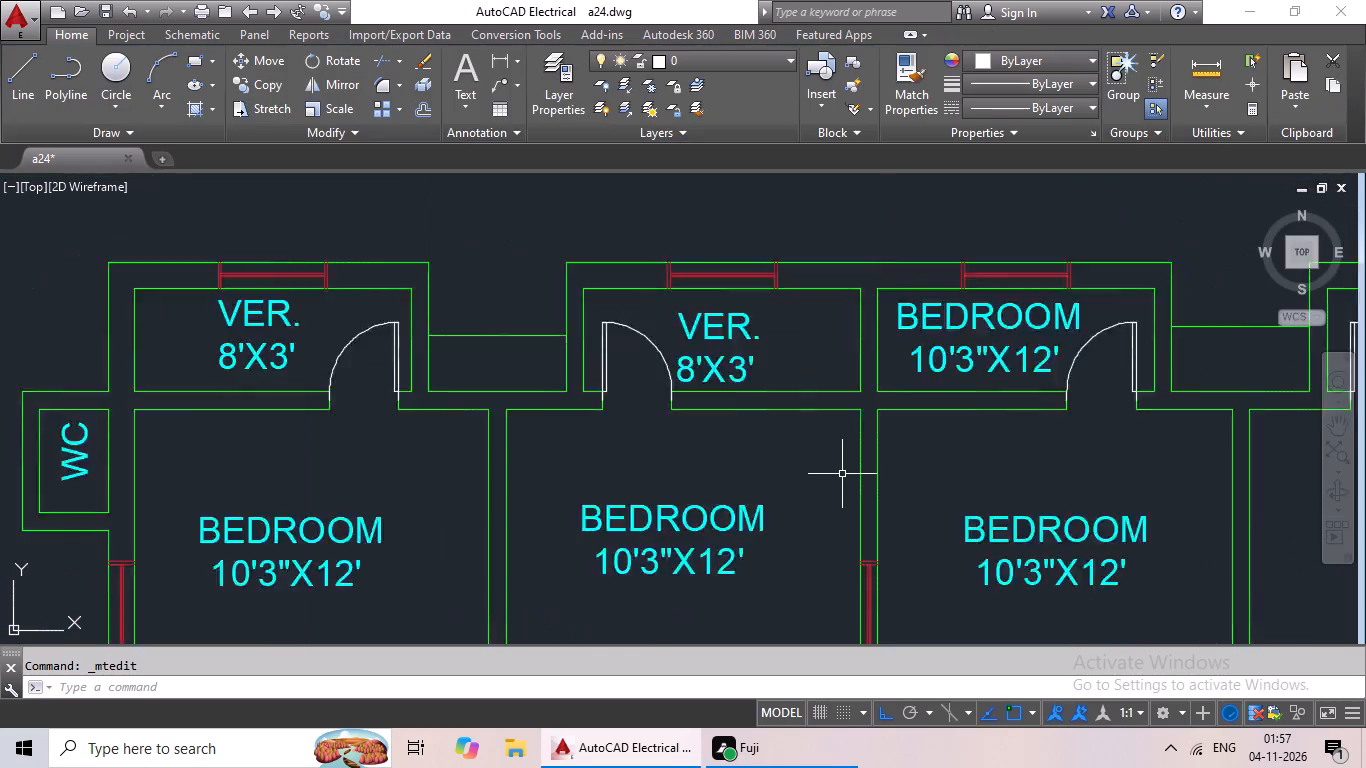
pyautogui.moveTo(832, 472); pyautogui.dragTo(547, 472, button='middle')
pyautogui.doubleClick(637, 374)
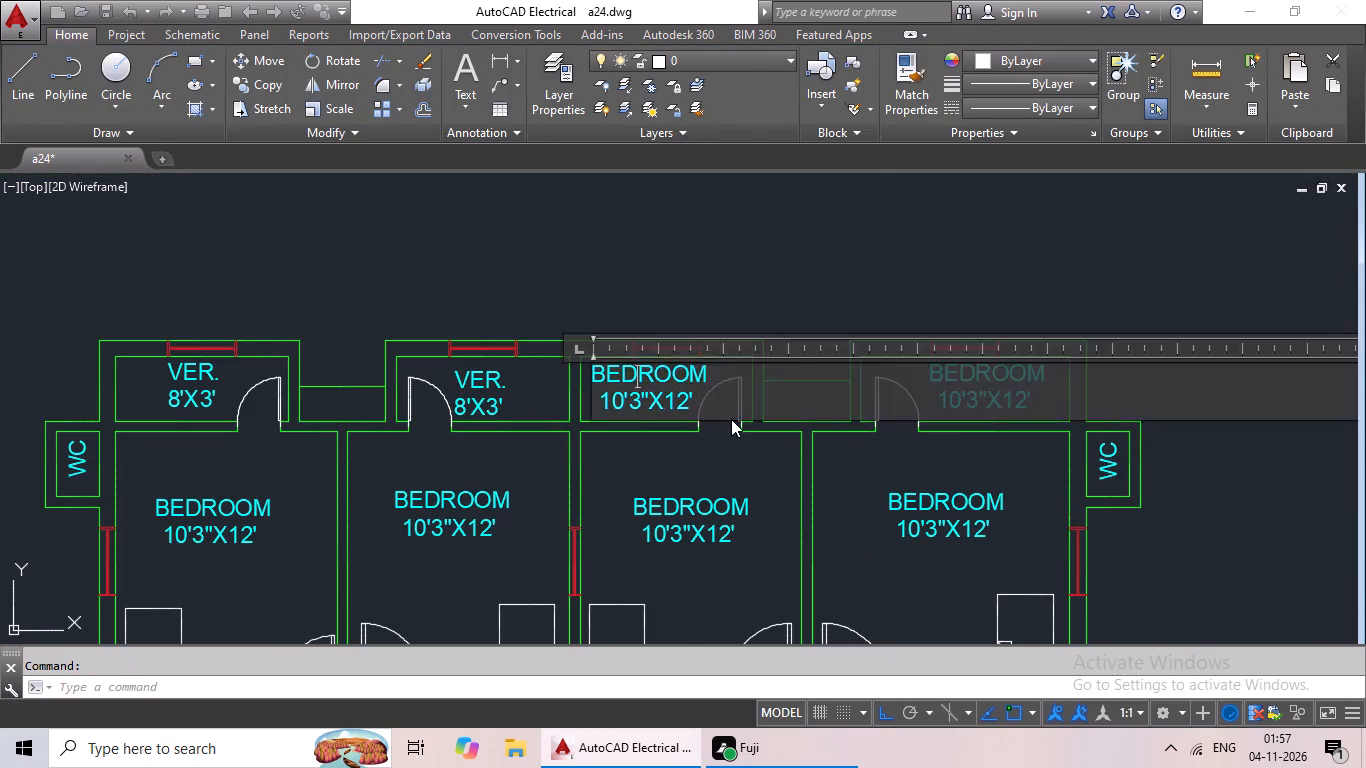
pyautogui.scroll(3, 731, 419)
pyautogui.click(666, 392)
pyautogui.press('BackSpace')
pyautogui.press('BackSpace')
pyautogui.press('BackSpace')
pyautogui.press('BackSpace')
pyautogui.press('BackSpace')
pyautogui.press('BackSpace')
pyautogui.press('BackSpace')
pyautogui.press('BackSpace')
pyautogui.press('BackSpace')
pyautogui.press('BackSpace')
pyautogui.press('BackSpace')
pyautogui.press('BackSpace')
pyautogui.press('BackSpace')
pyautogui.press('BackSpace')
pyautogui.press('BackSpace')
pyautogui.press('BackSpace')
pyautogui.press('BackSpace')
pyautogui.press('BackSpace')
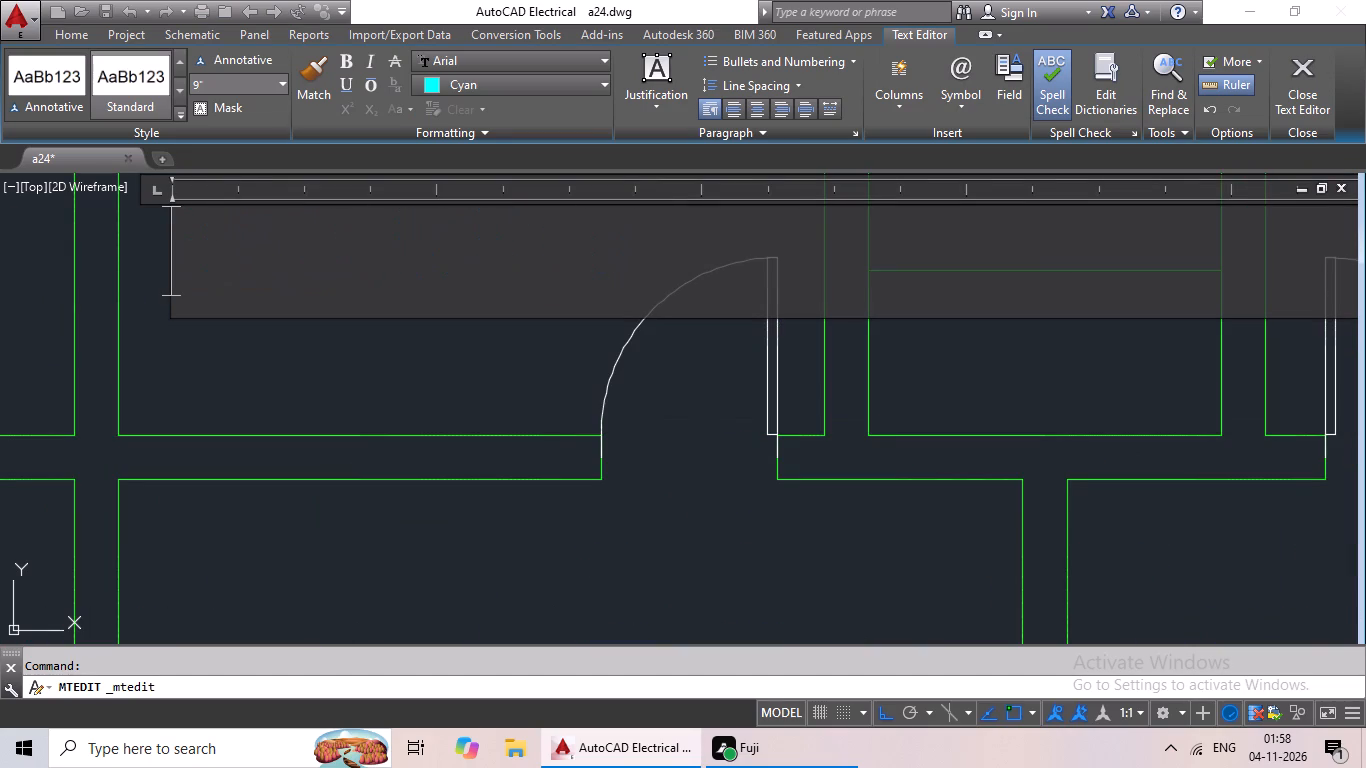
pyautogui.write('VER')
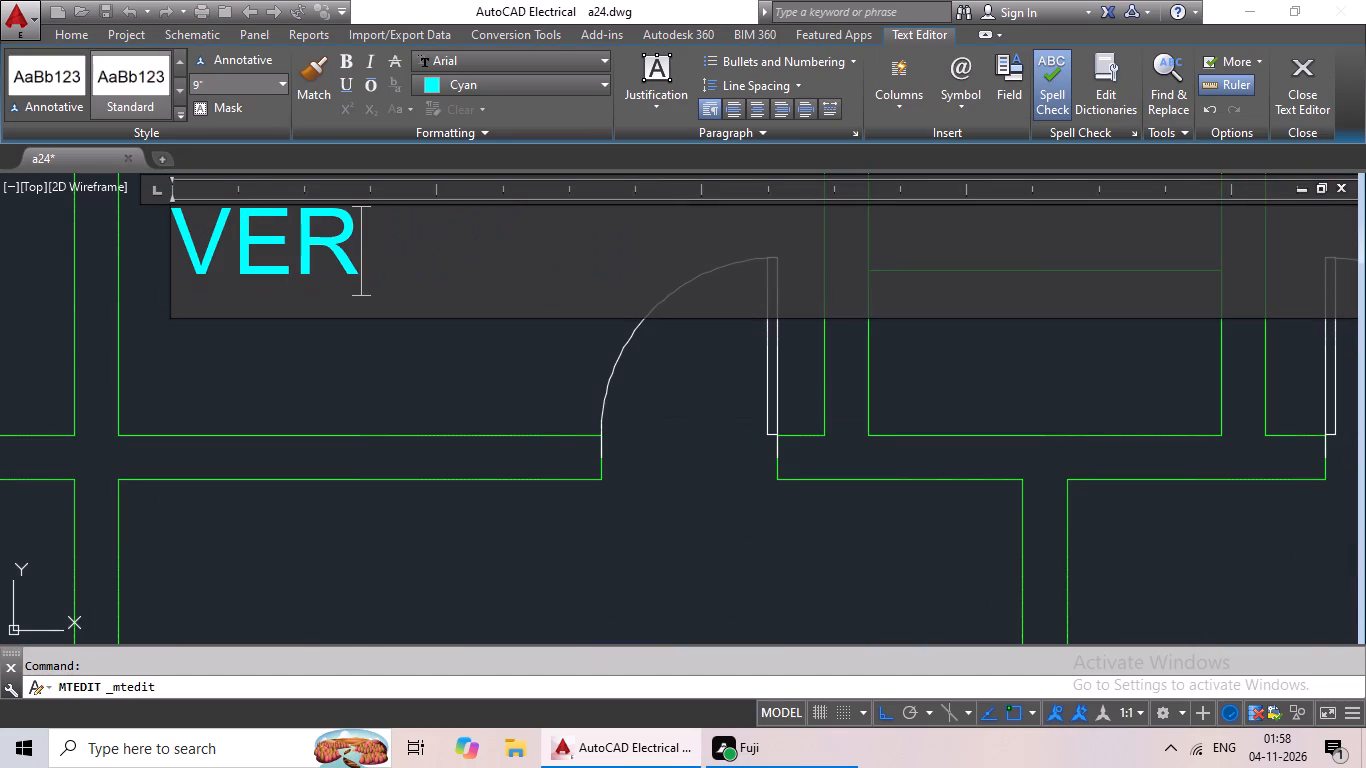
pyautogui.press('Delete')
pyautogui.press('Return')
pyautogui.write("8'")
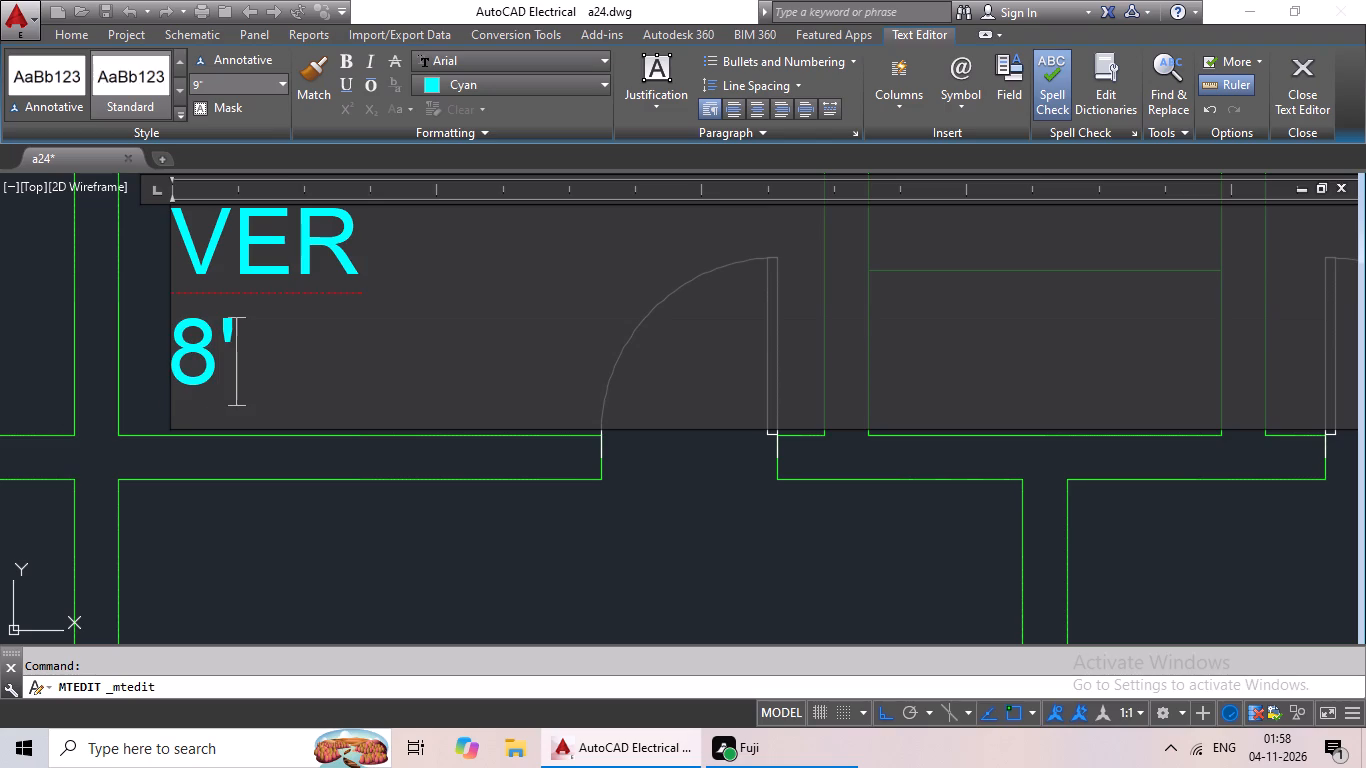
pyautogui.hotkey('shift', 'x')
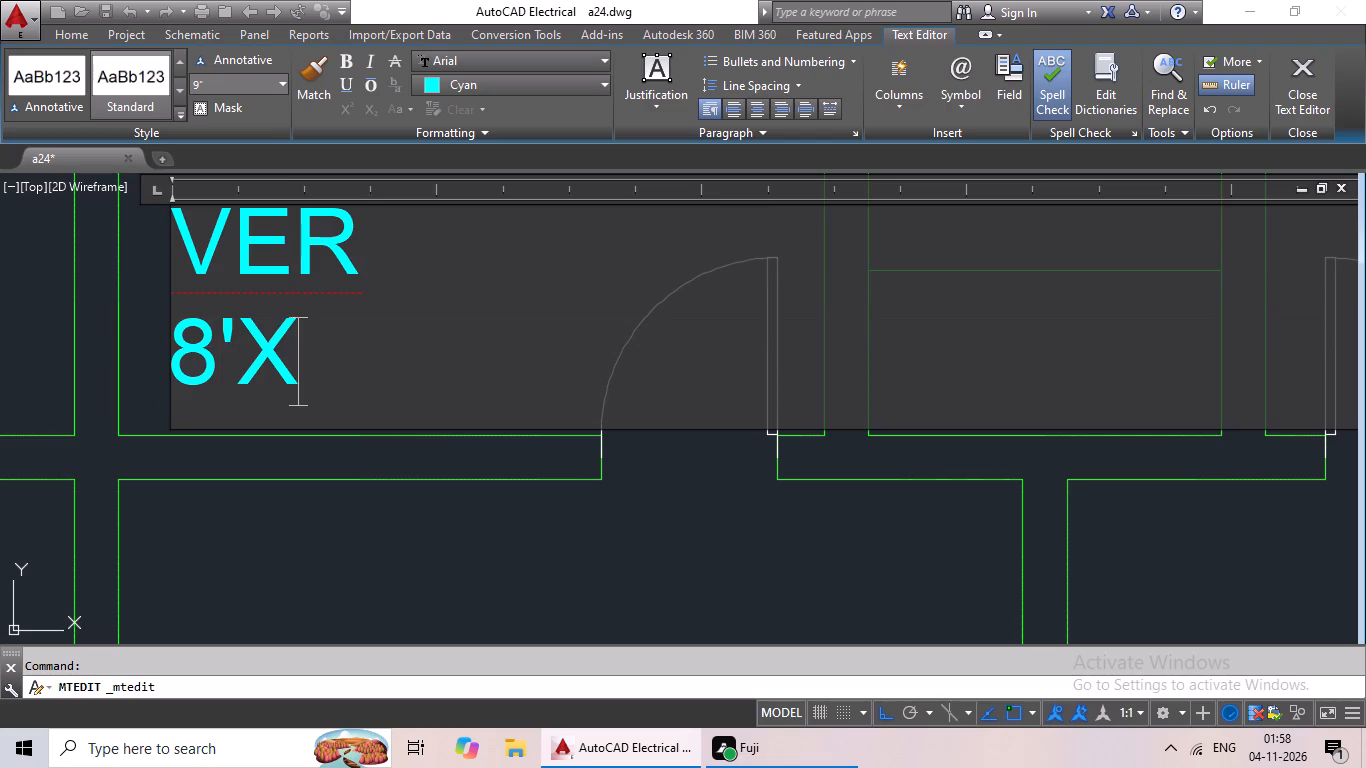
pyautogui.write("3'")
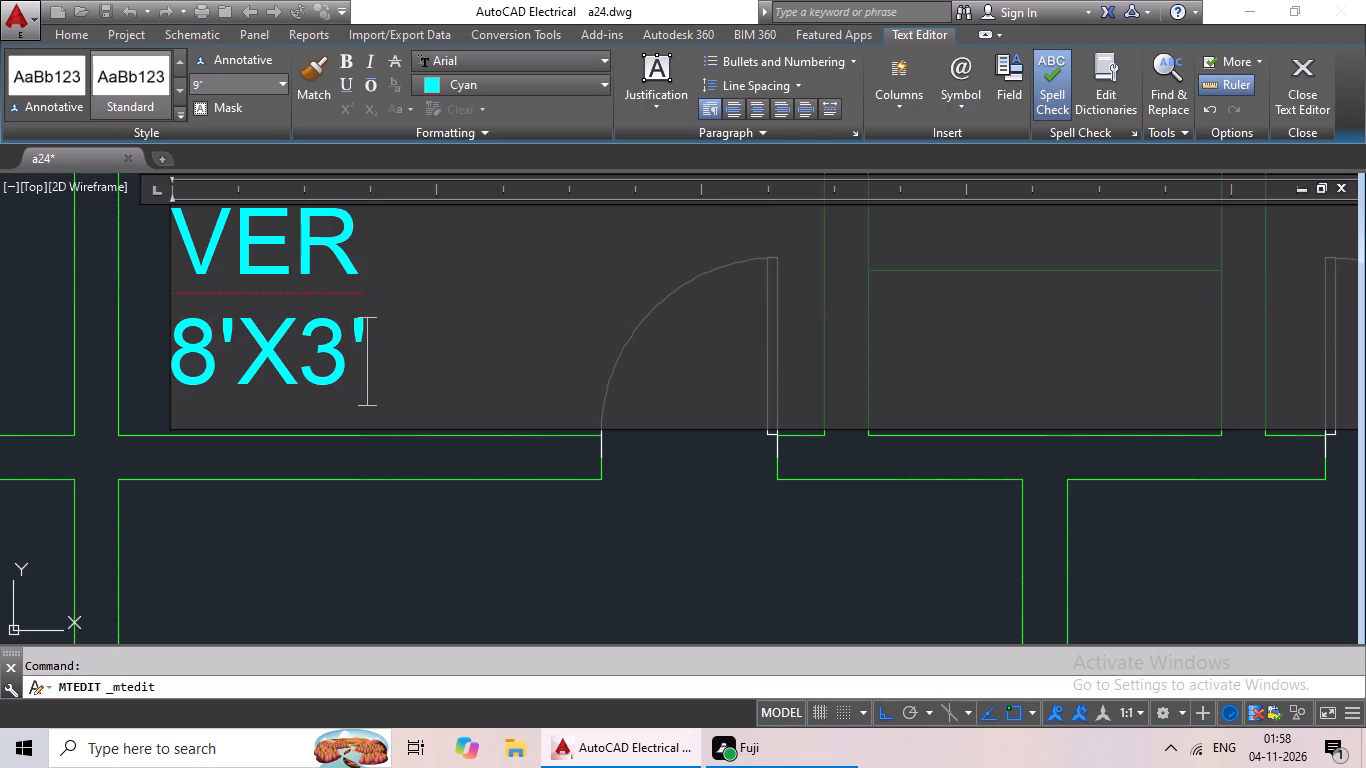
# Indent both lines of this VER 8'X3' label with four leading spaces each.
pyautogui.click(201, 247)
pyautogui.press('space')
pyautogui.press('space')
pyautogui.press('space')
pyautogui.press('space')
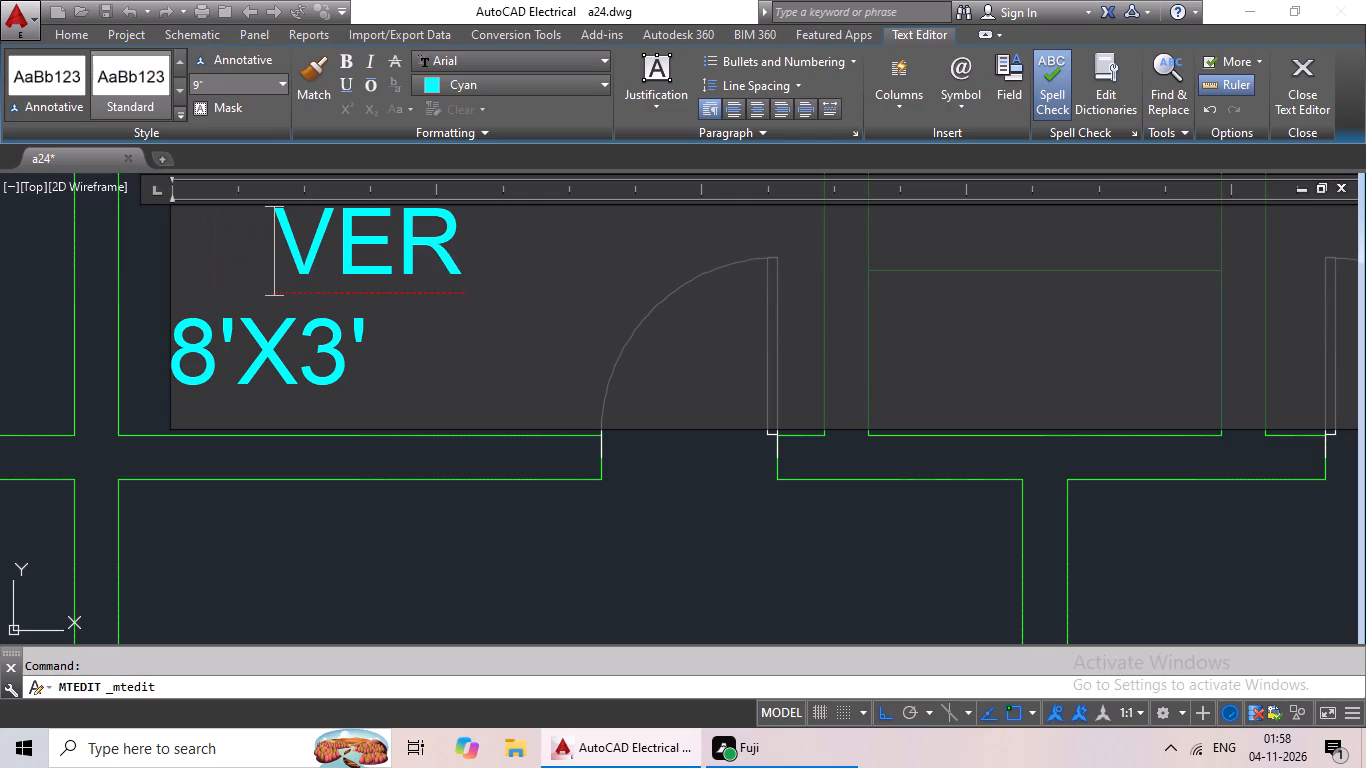
pyautogui.click(178, 325)
pyautogui.press('space')
pyautogui.press('space')
pyautogui.press('space')
pyautogui.press('space')
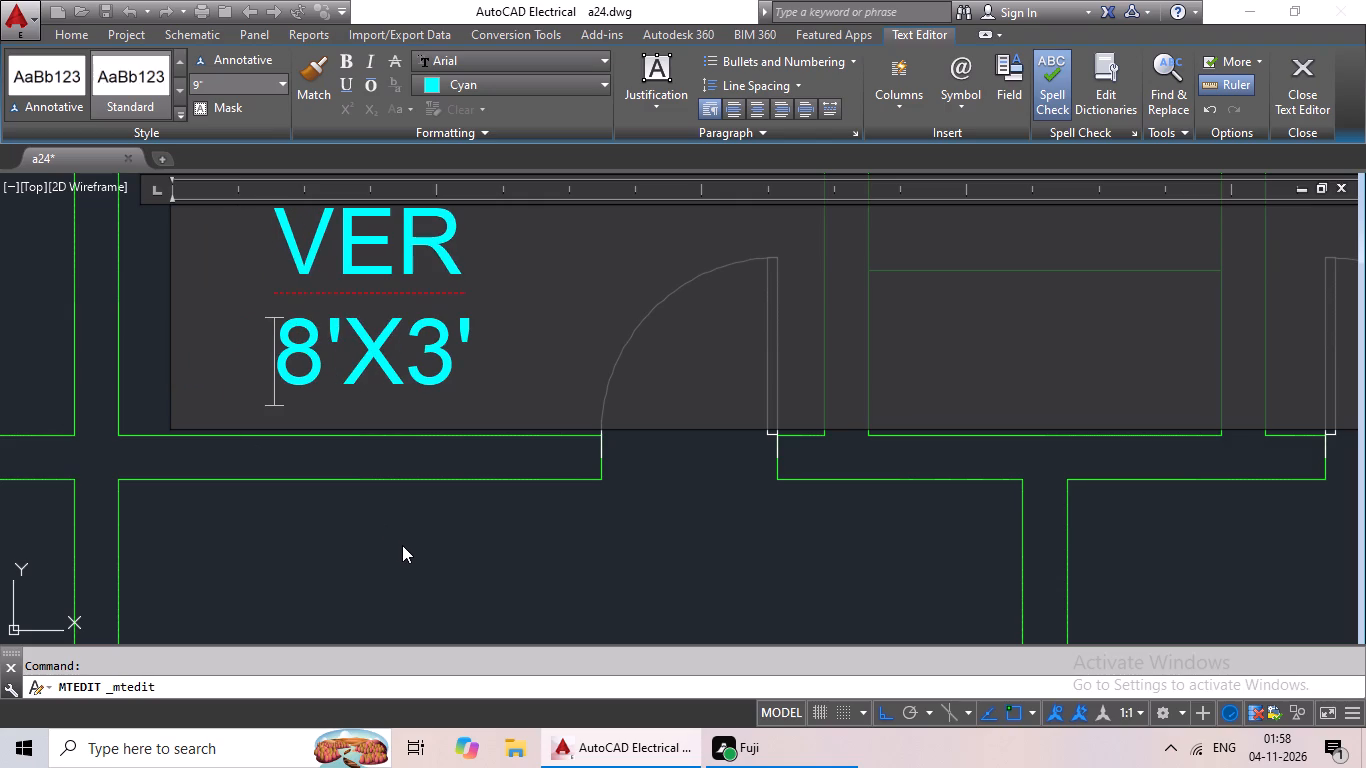
pyautogui.click(524, 549)
# Replace the label in the narrow space above the rightmost upper bedroom with VER. and 8'X3' on two lines.
pyautogui.scroll(-4, 594, 524)
pyautogui.moveTo(598, 526); pyautogui.dragTo(488, 510, button='middle')
pyautogui.click(650, 471)
pyautogui.doubleClick(650, 480)
pyautogui.scroll(2, 707, 494)
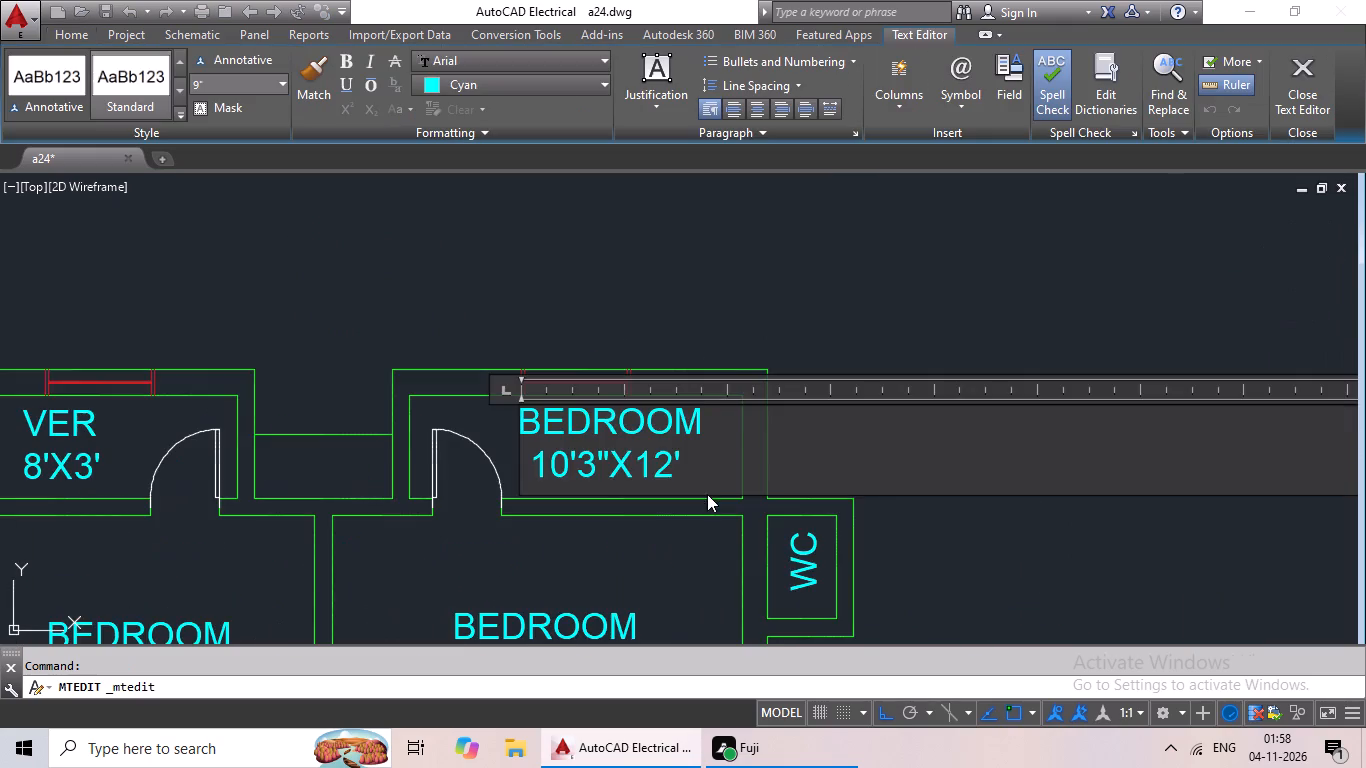
pyautogui.scroll(1, 717, 472)
pyautogui.click(716, 470)
pyautogui.press('BackSpace')
pyautogui.press('BackSpace')
pyautogui.press('BackSpace')
pyautogui.press('BackSpace')
pyautogui.press('BackSpace')
pyautogui.press('BackSpace')
pyautogui.press('BackSpace')
pyautogui.press('BackSpace')
pyautogui.press('BackSpace')
pyautogui.press('BackSpace')
pyautogui.press('BackSpace')
pyautogui.press('BackSpace')
pyautogui.press('BackSpace')
pyautogui.press('BackSpace')
pyautogui.press('BackSpace')
pyautogui.press('BackSpace')
pyautogui.press('BackSpace')
pyautogui.press('BackSpace')
pyautogui.press('BackSpace')
pyautogui.press('BackSpace')
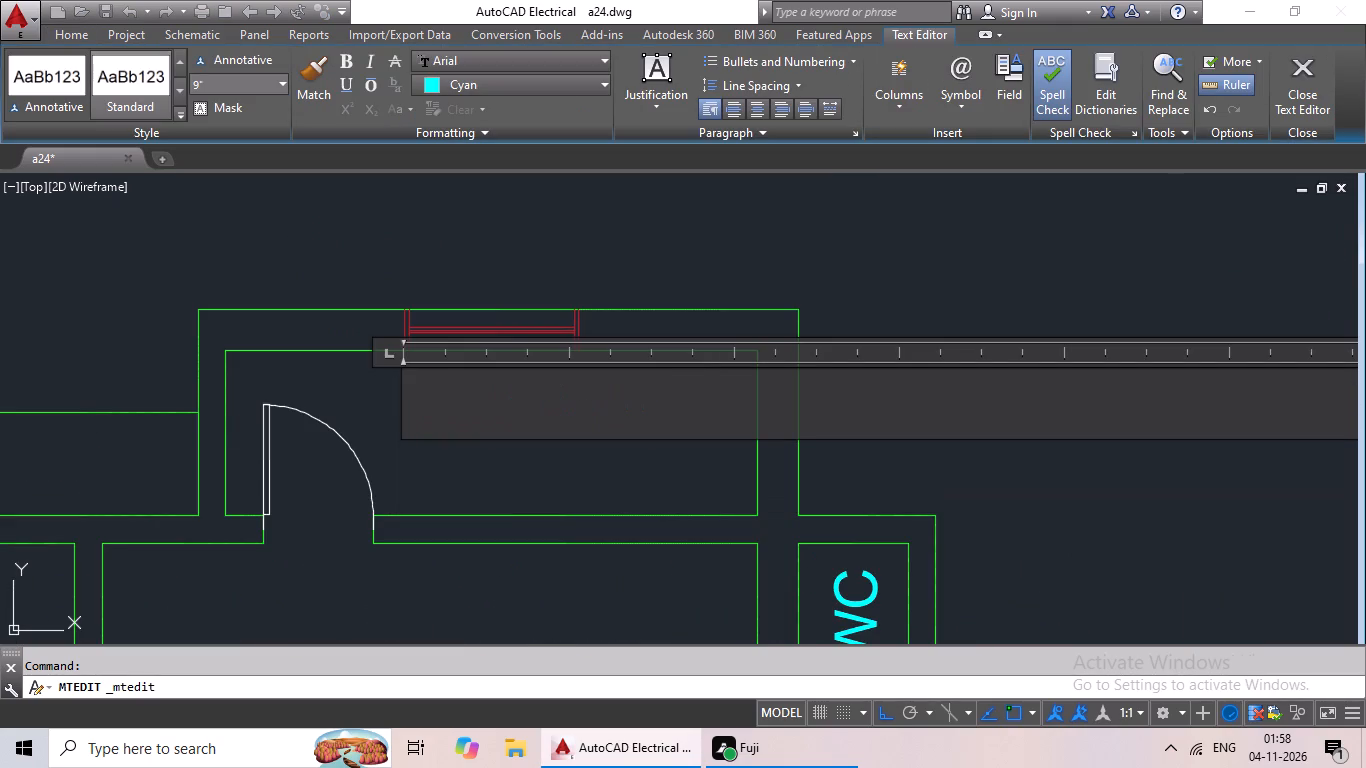
pyautogui.hotkey('shift', 'v')
pyautogui.write('ER')
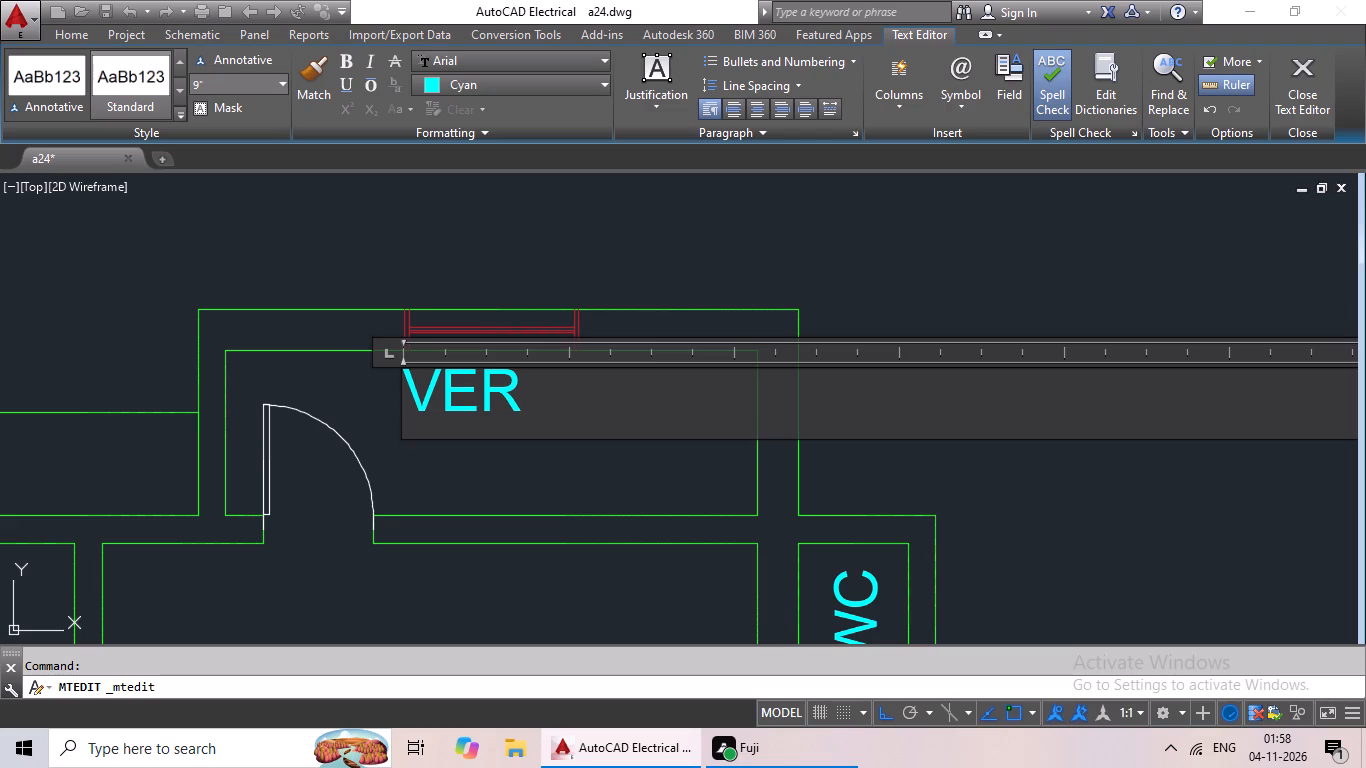
pyautogui.press('.')
pyautogui.press('Return')
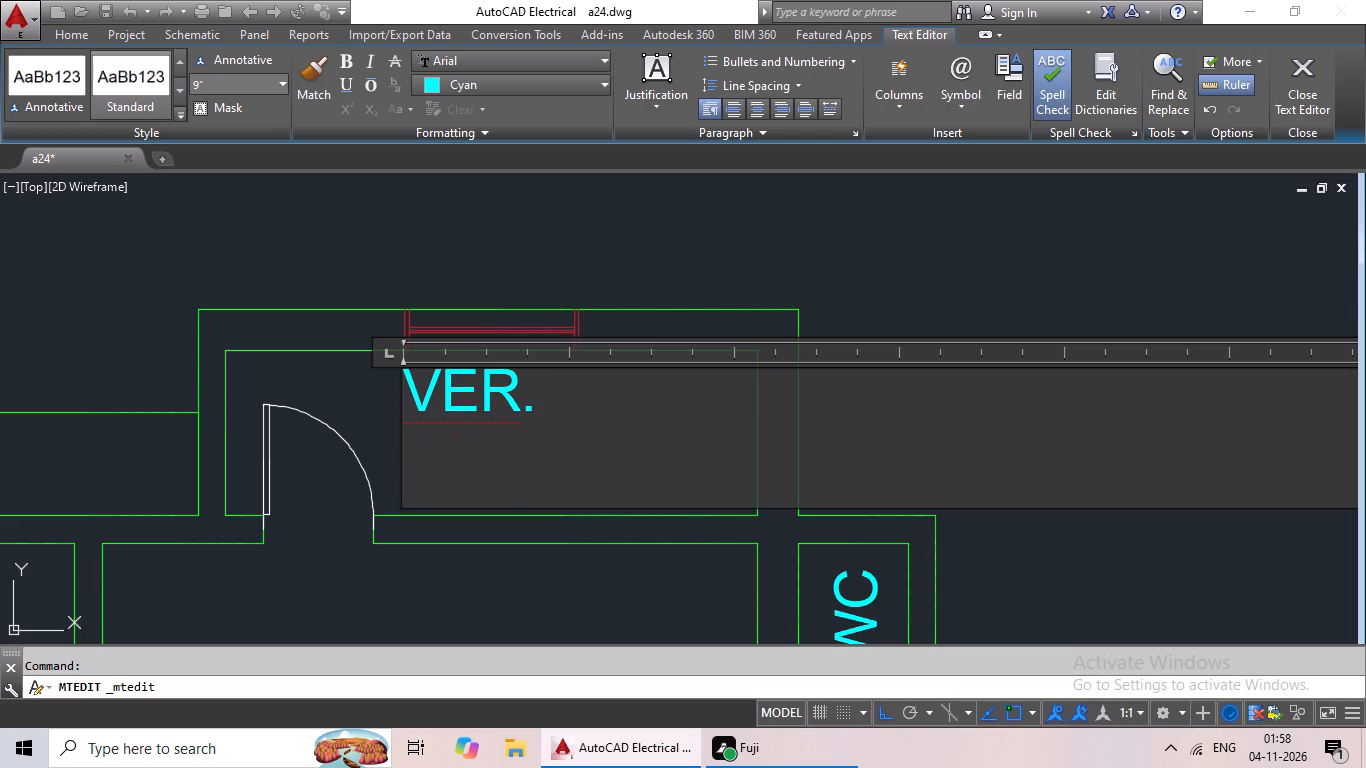
pyautogui.write("8'X3'")
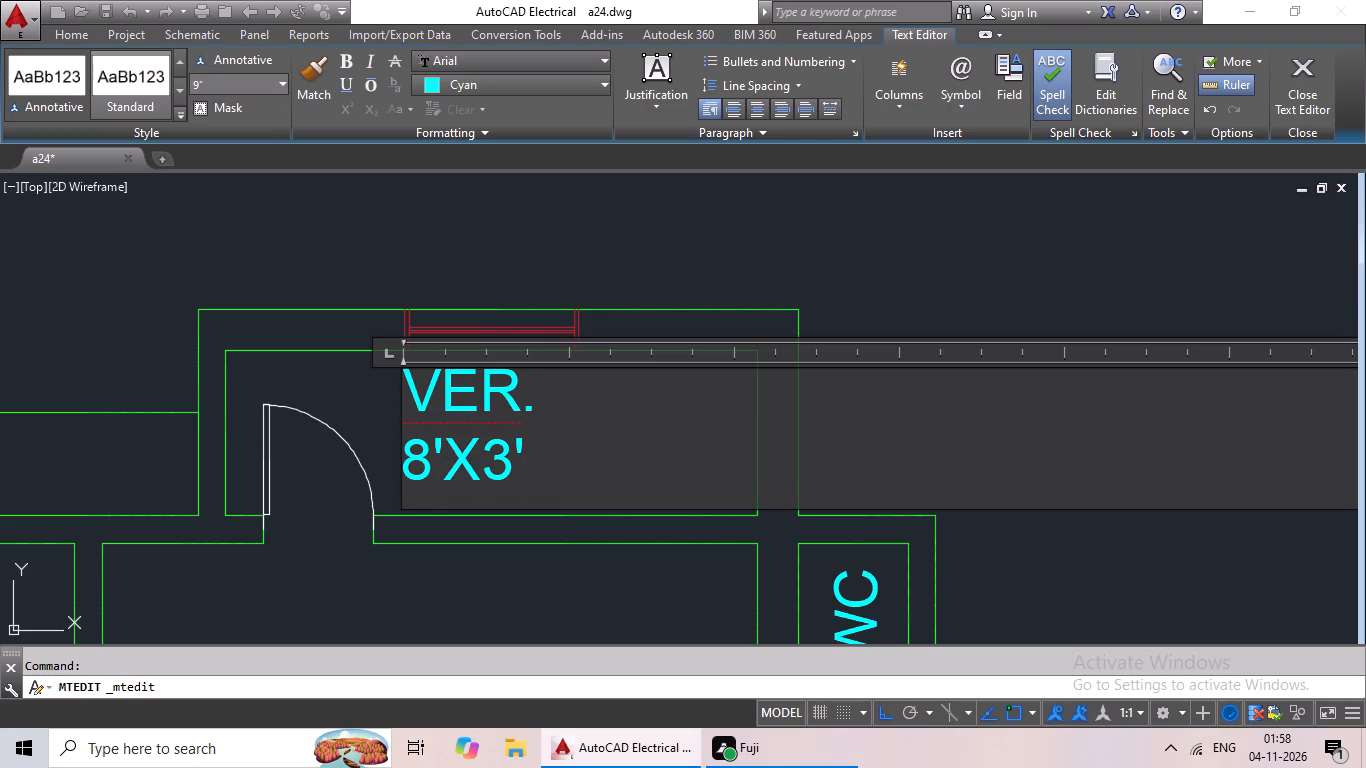
pyautogui.click(648, 586)
# Change the size in the rightmost upper bedroom's label to 10'10"X12'.
pyautogui.scroll(-2, 662, 541)
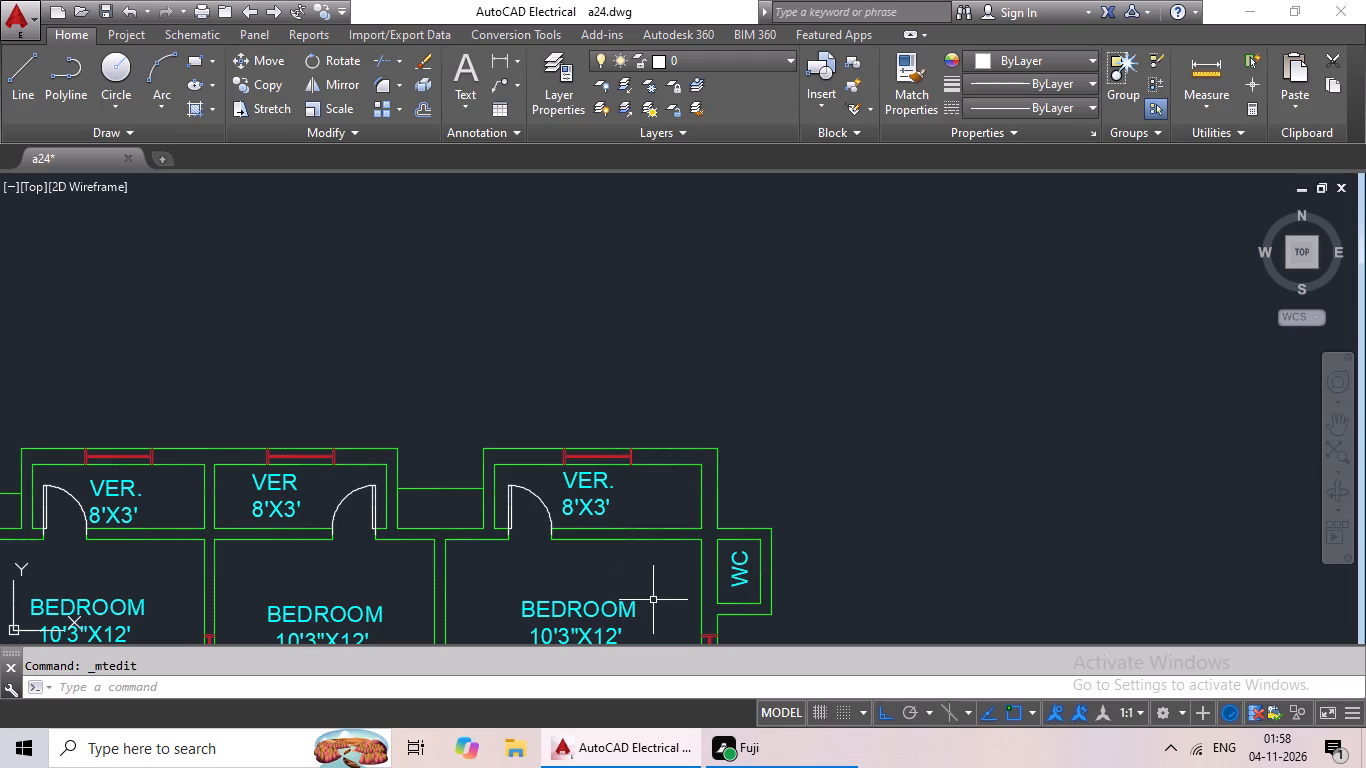
pyautogui.moveTo(656, 593); pyautogui.dragTo(708, 513, button='middle')
pyautogui.doubleClick(626, 533)
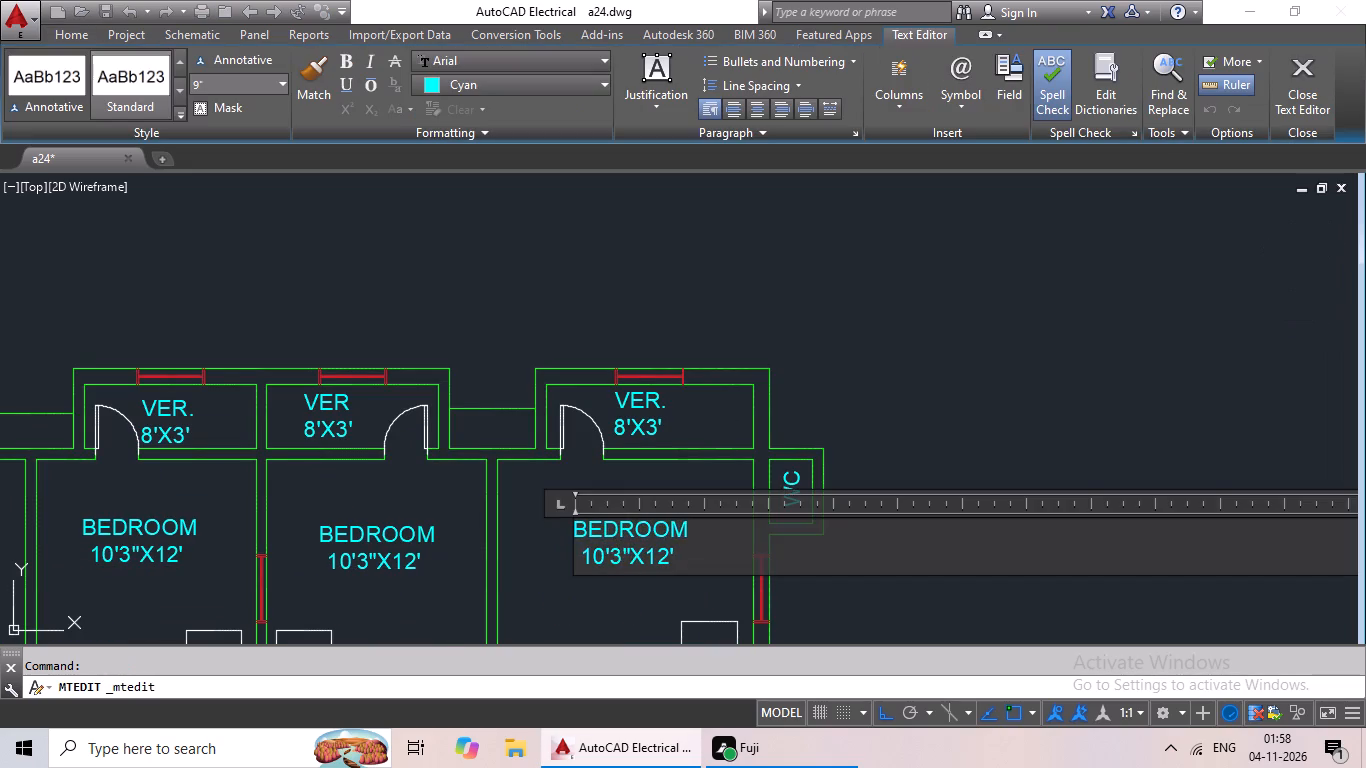
pyautogui.scroll(2, 667, 556)
pyautogui.click(682, 558)
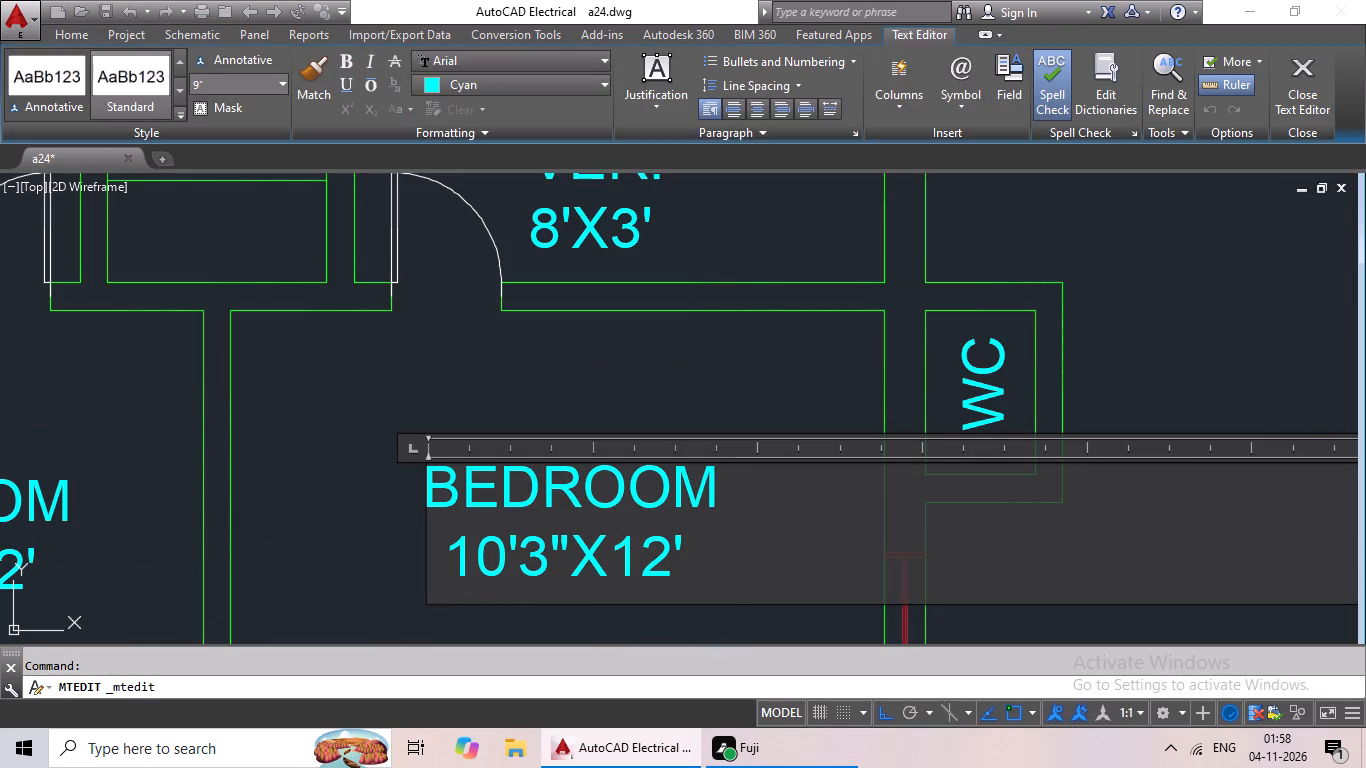
pyautogui.click(561, 561)
pyautogui.click(549, 560)
pyautogui.press('BackSpace')
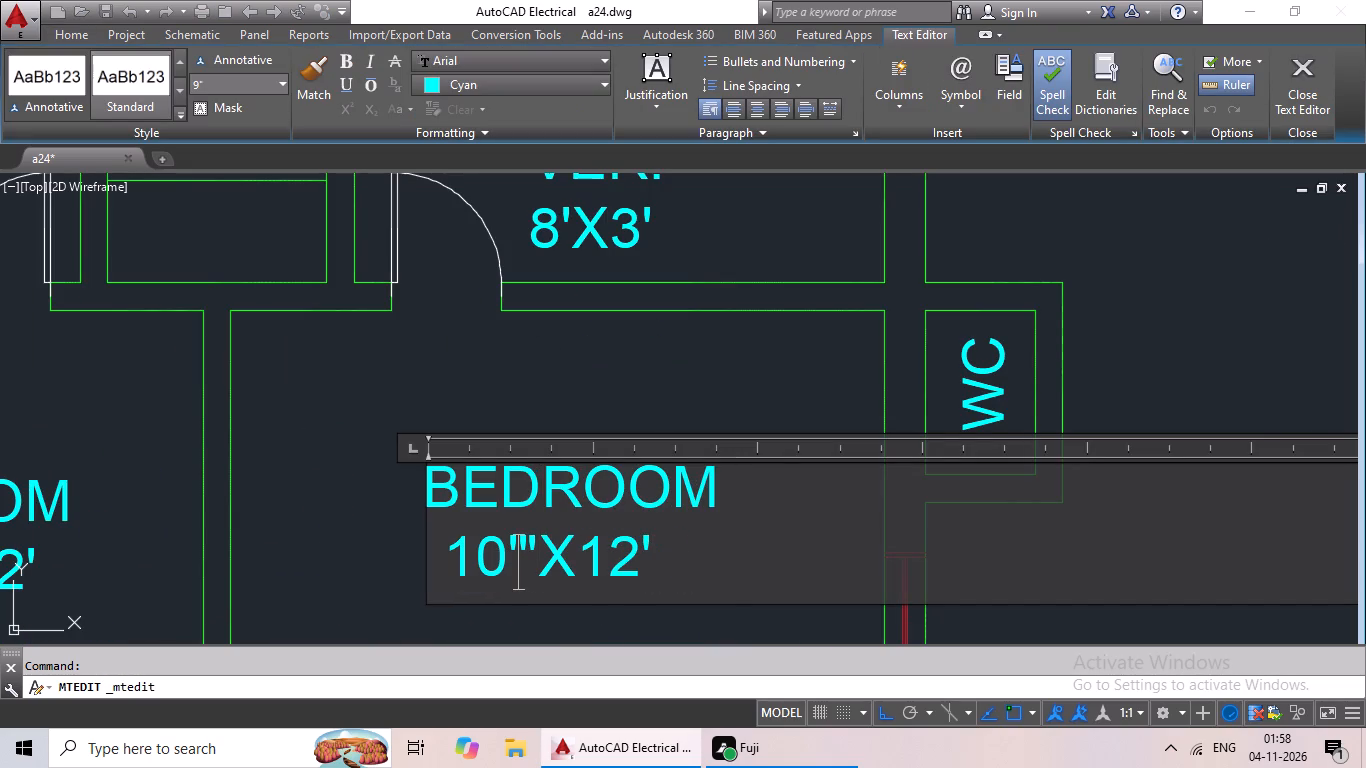
pyautogui.write('10')
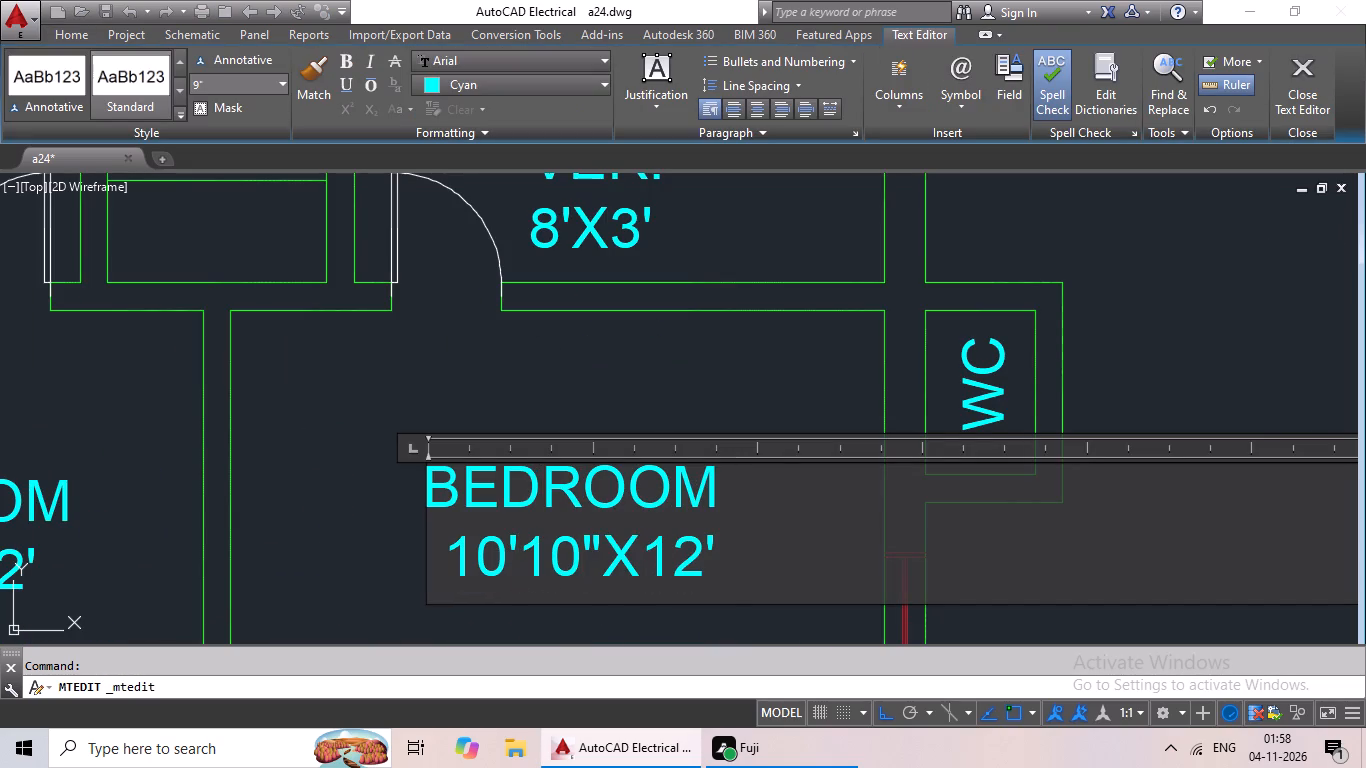
pyautogui.click(638, 389)
# Replace the label in the left flat's room with the stove and sink with KITCHEN and 7'X7' on two lines.
pyautogui.scroll(-1, 671, 381)
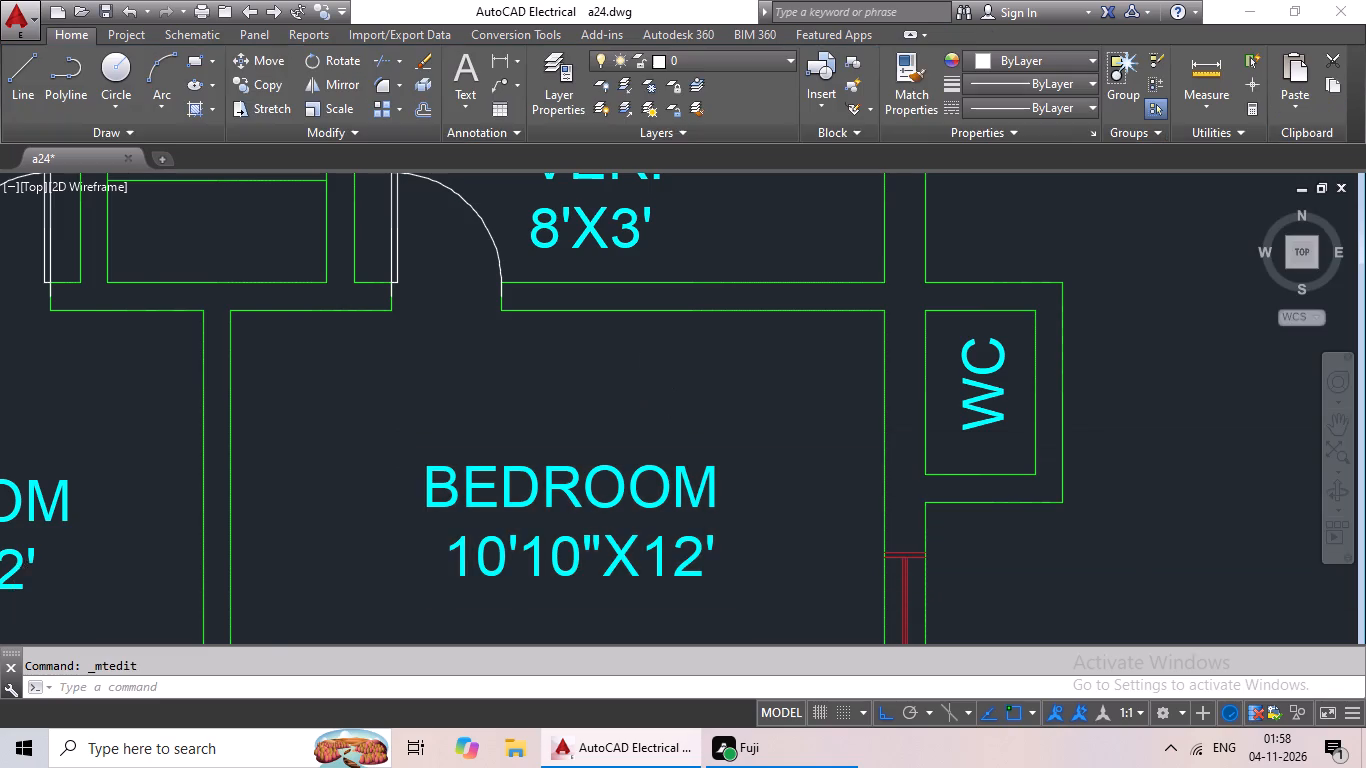
pyautogui.scroll(-1, 671, 381)
pyautogui.moveTo(674, 416); pyautogui.dragTo(741, 296, button='middle')
pyautogui.scroll(-1, 721, 336)
pyautogui.moveTo(700, 367); pyautogui.dragTo(785, 271, button='middle')
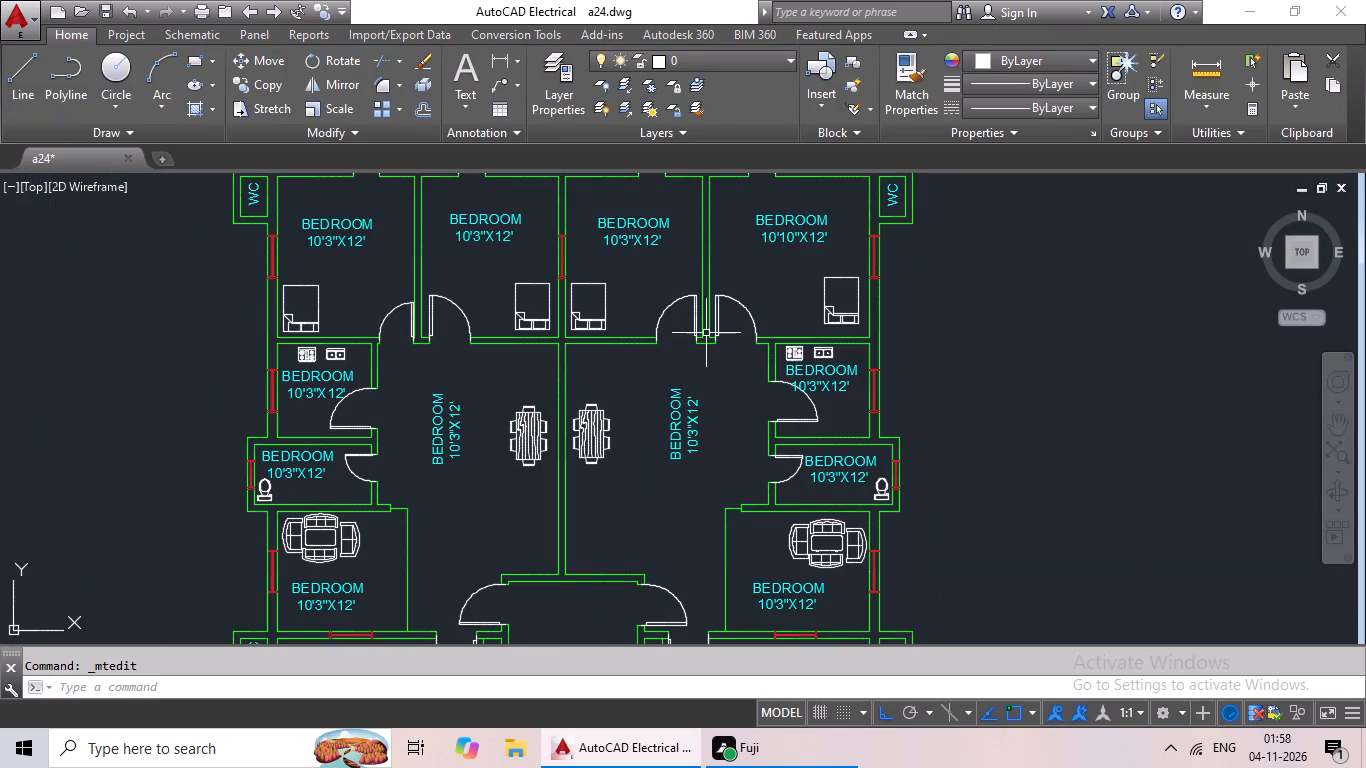
pyautogui.doubleClick(316, 387)
pyautogui.scroll(3, 347, 397)
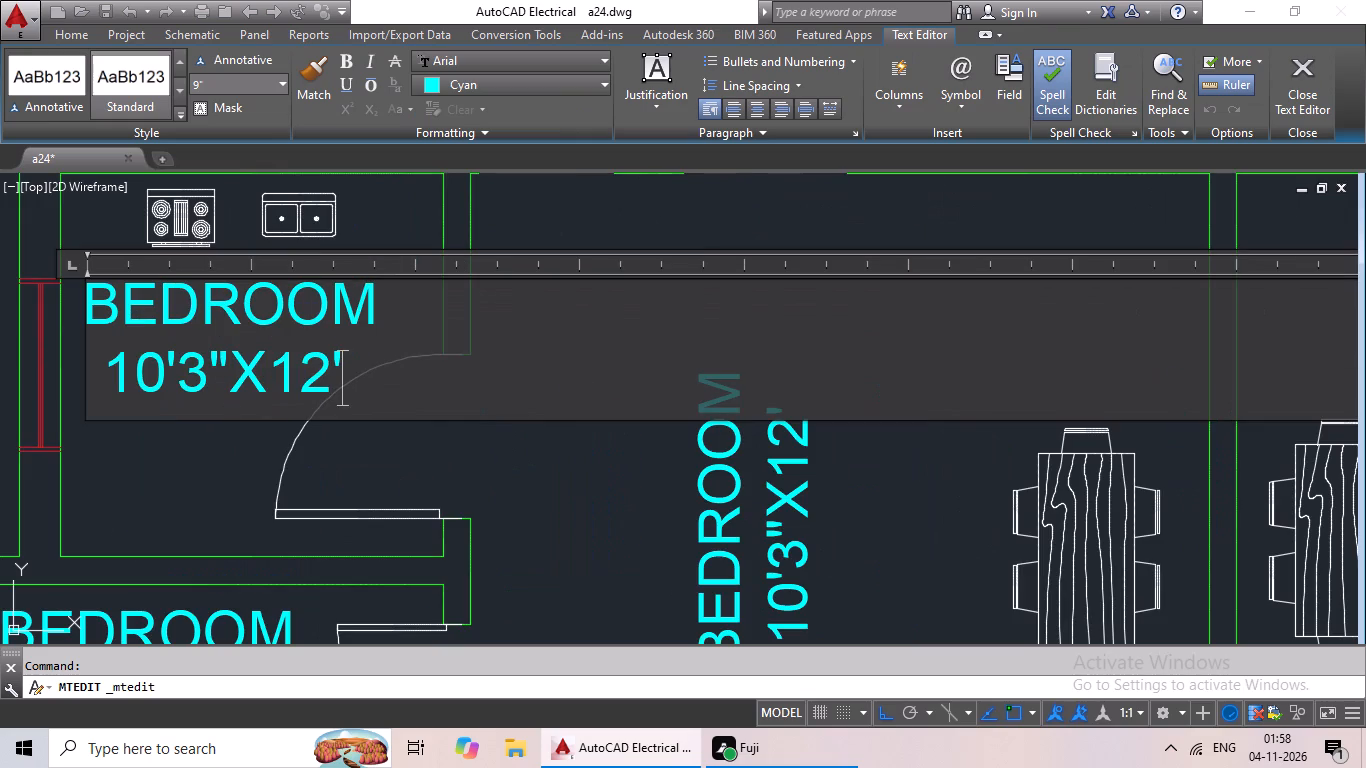
pyautogui.click(358, 379)
pyautogui.press('BackSpace')
pyautogui.press('BackSpace')
pyautogui.press('BackSpace')
pyautogui.press('BackSpace')
pyautogui.press('BackSpace')
pyautogui.press('BackSpace')
pyautogui.press('BackSpace')
pyautogui.press('BackSpace')
pyautogui.press('BackSpace')
pyautogui.press('BackSpace')
pyautogui.press('BackSpace')
pyautogui.press('BackSpace')
pyautogui.press('BackSpace')
pyautogui.press('BackSpace')
pyautogui.press('BackSpace')
pyautogui.press('BackSpace')
pyautogui.press('BackSpace')
pyautogui.press('BackSpace')
pyautogui.press('BackSpace')
pyautogui.press('BackSpace')
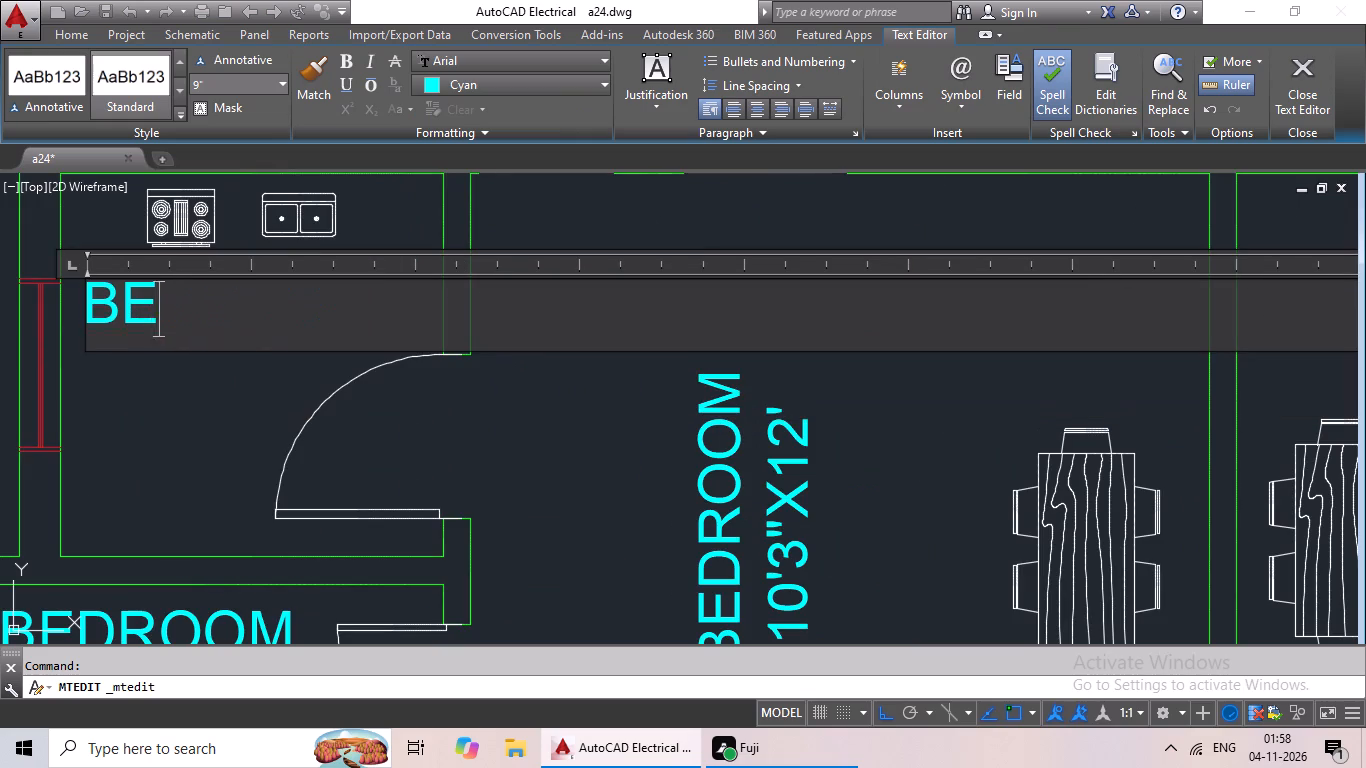
pyautogui.write('KITC')
pyautogui.write('HEN')
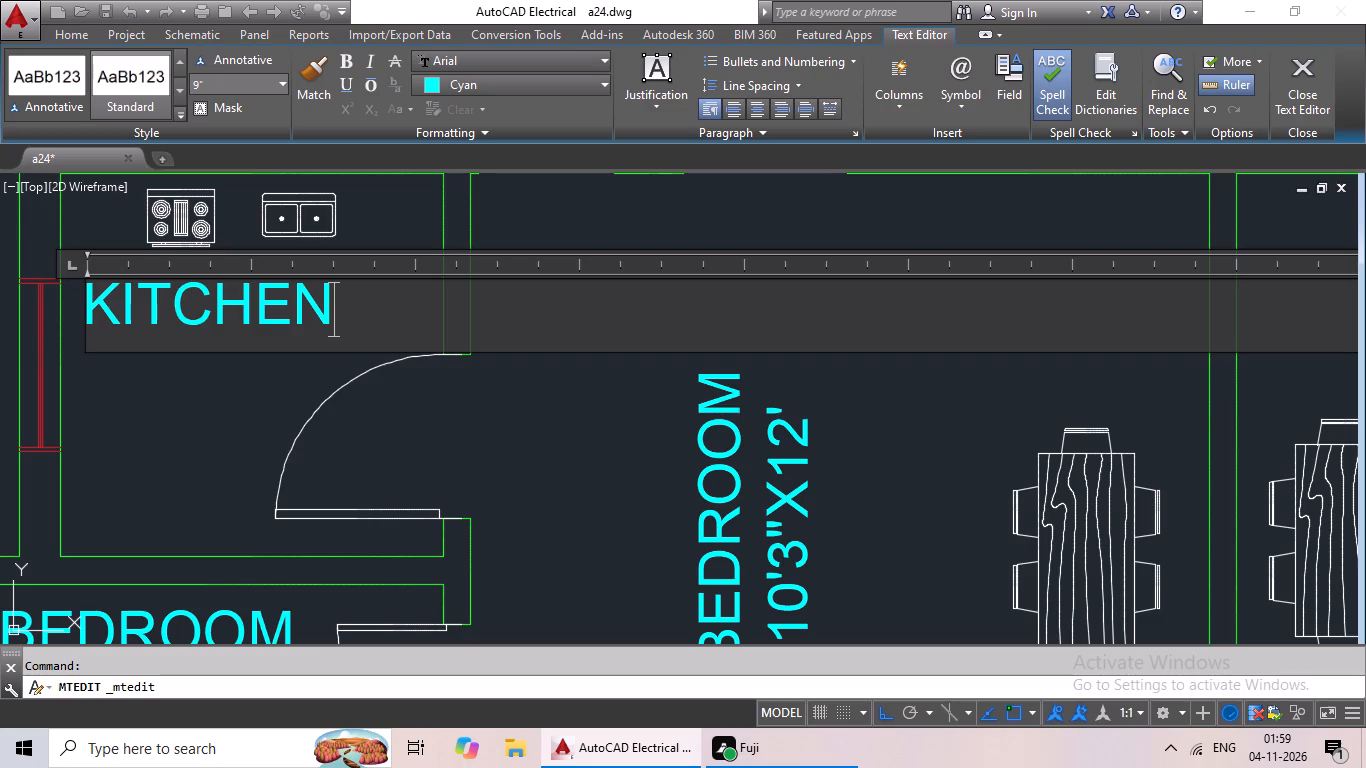
pyautogui.press('Return')
pyautogui.write("7'X7'")
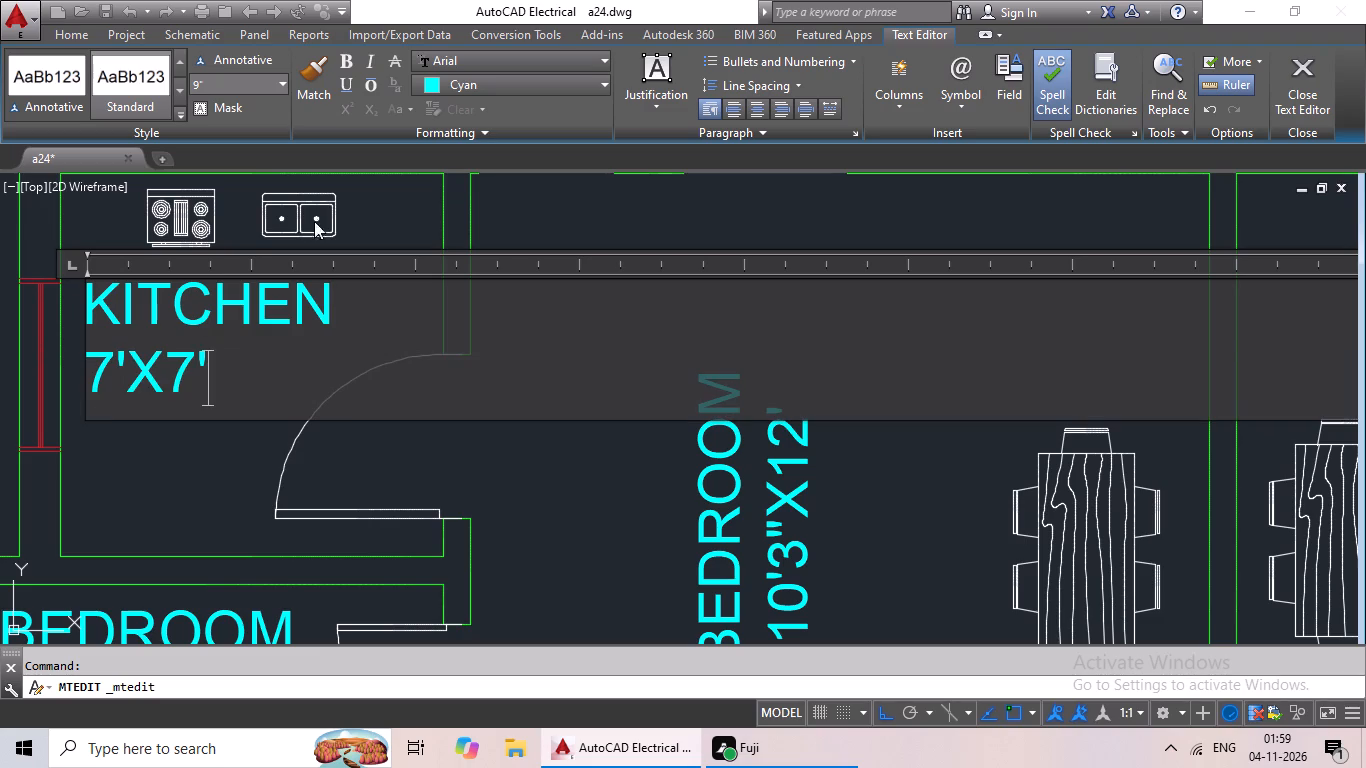
# Indent the KITCHEN line by one space and the 7'X7' line by four spaces to centre the label's lines.
pyautogui.click(98, 302)
pyautogui.press('space')
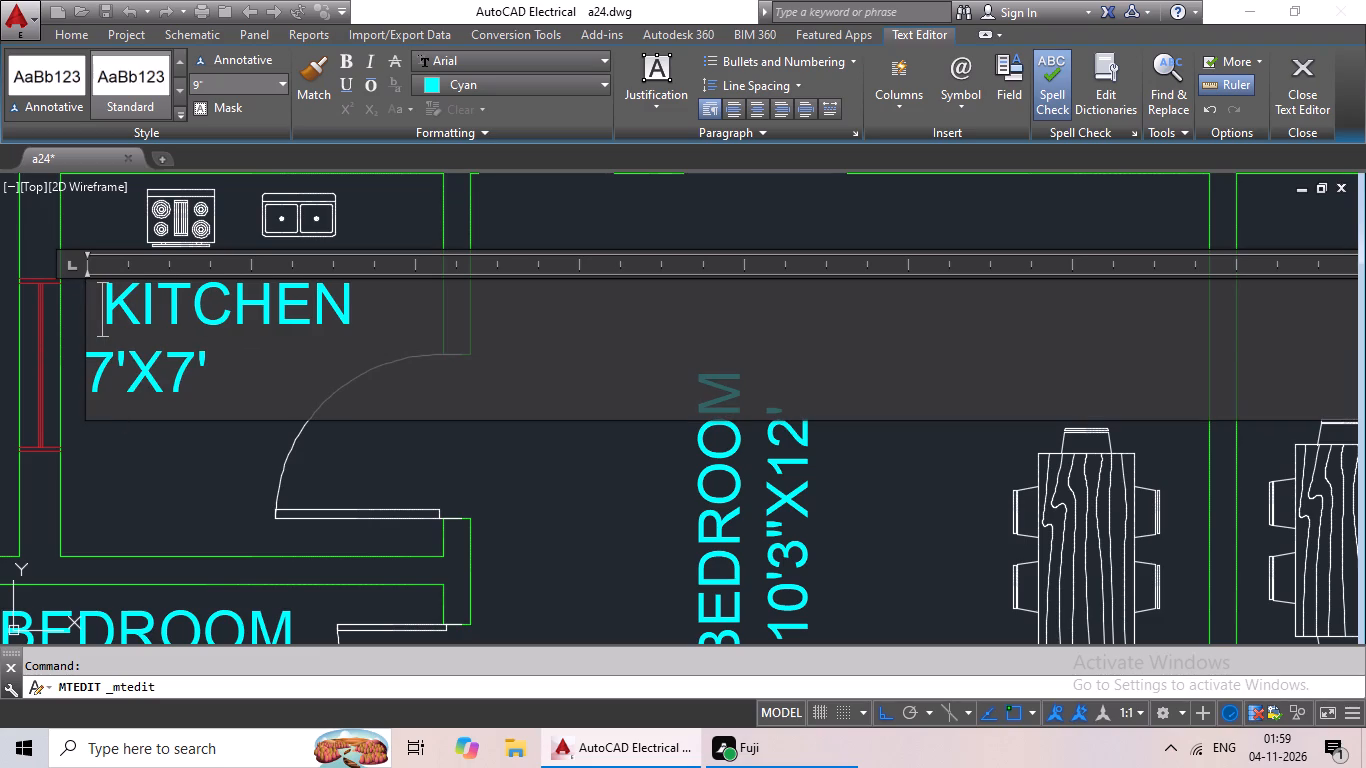
pyautogui.click(91, 357)
pyautogui.press('space')
pyautogui.press('space')
pyautogui.press('space')
pyautogui.press('space')
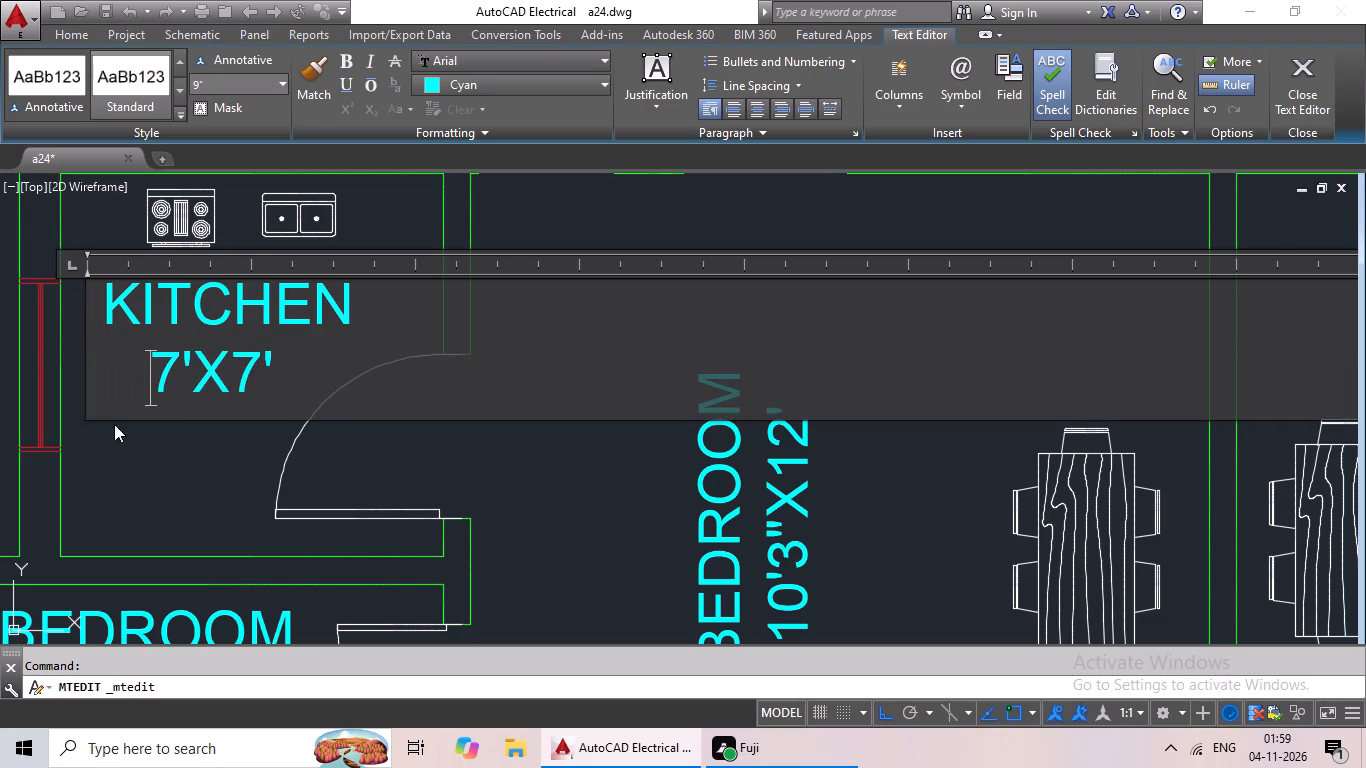
pyautogui.click(127, 424)
# Replace the label in the left flat's room below the kitchen with TOILET and 7'X4'6" on two lines.
pyautogui.scroll(-2, 371, 427)
pyautogui.moveTo(402, 419); pyautogui.dragTo(465, 320, button='middle')
pyautogui.doubleClick(379, 404)
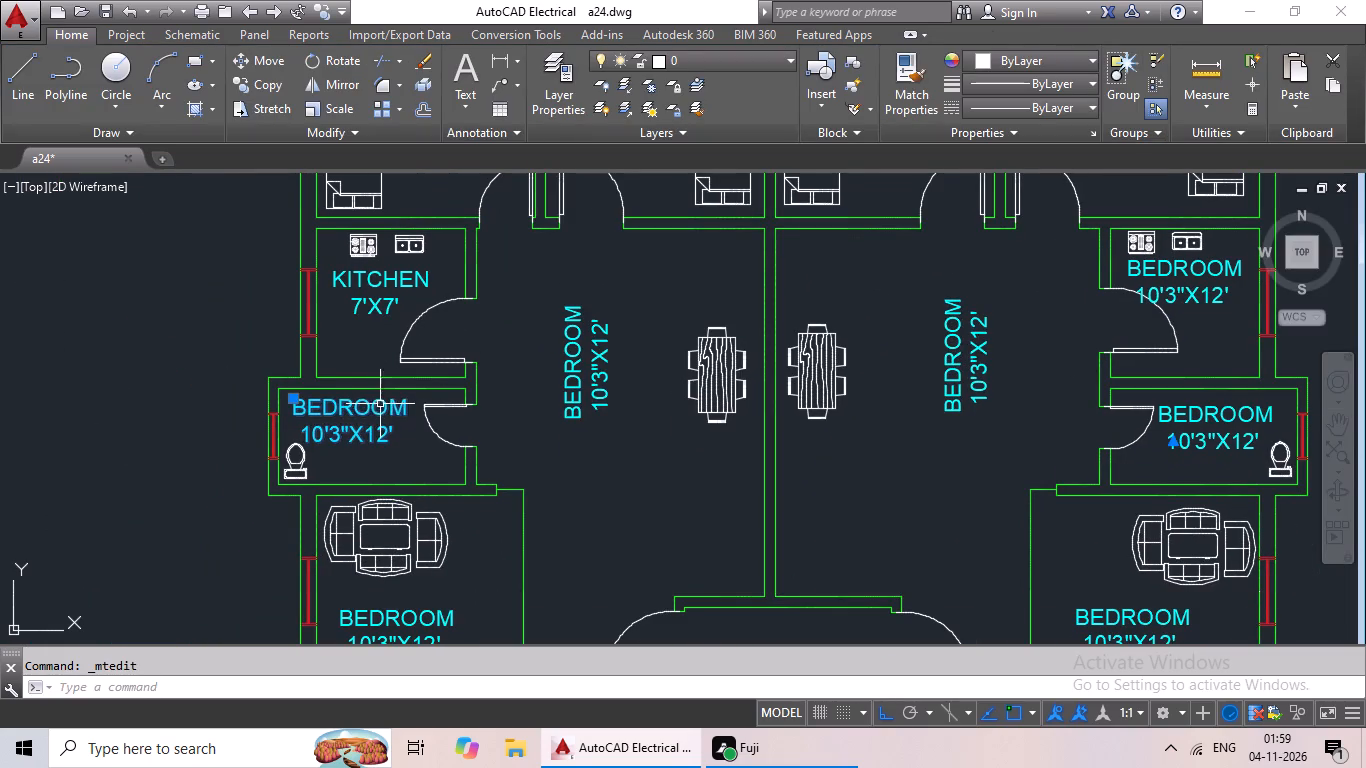
pyautogui.scroll(1, 369, 430)
pyautogui.tripleClick(346, 426)
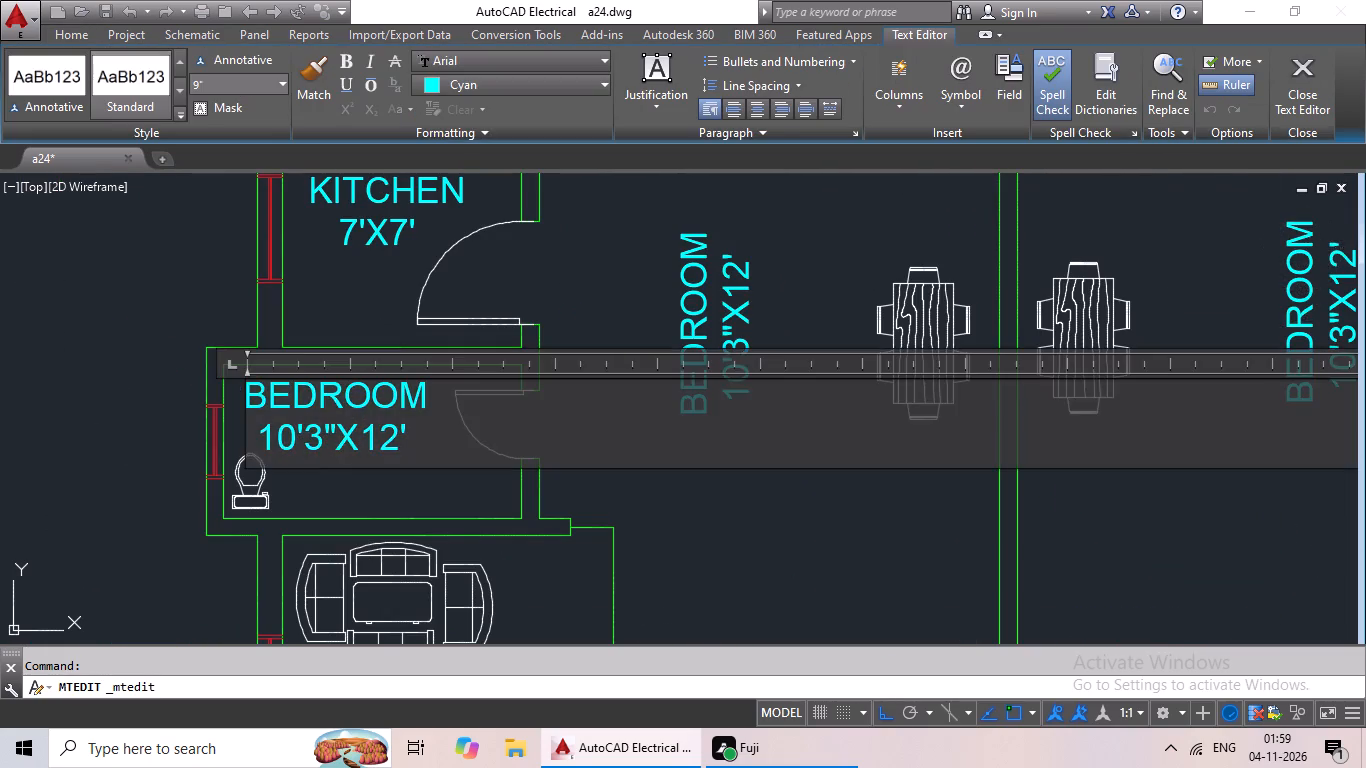
pyautogui.scroll(2, 403, 433)
pyautogui.scroll(-1, 426, 433)
pyautogui.click(452, 439)
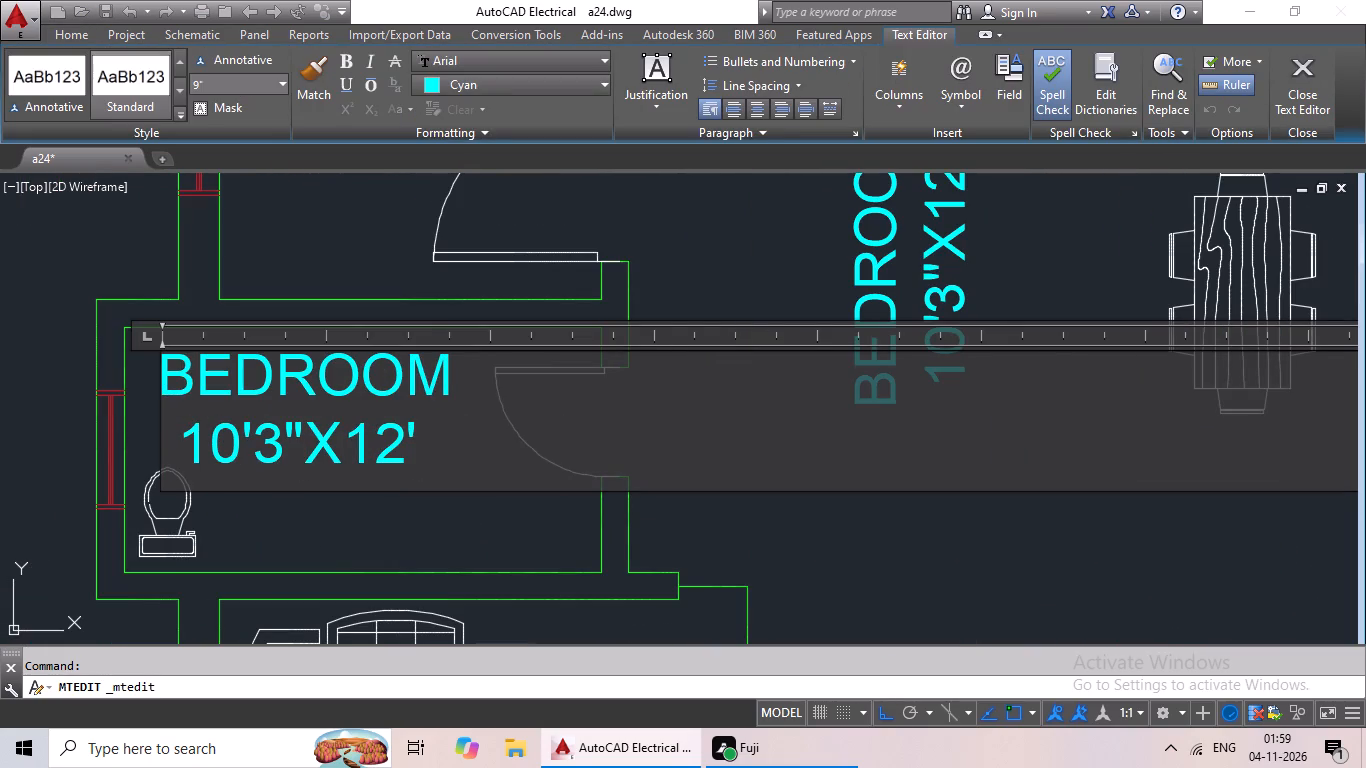
pyautogui.press('BackSpace')
pyautogui.press('BackSpace')
pyautogui.press('BackSpace')
pyautogui.press('BackSpace')
pyautogui.press('BackSpace')
pyautogui.press('BackSpace')
pyautogui.press('BackSpace')
pyautogui.press('BackSpace')
pyautogui.press('BackSpace')
pyautogui.press('BackSpace')
pyautogui.press('BackSpace')
pyautogui.press('BackSpace')
pyautogui.press('BackSpace')
pyautogui.press('BackSpace')
pyautogui.press('BackSpace')
pyautogui.press('BackSpace')
pyautogui.press('BackSpace')
pyautogui.press('BackSpace')
pyautogui.press('BackSpace')
pyautogui.press('BackSpace')
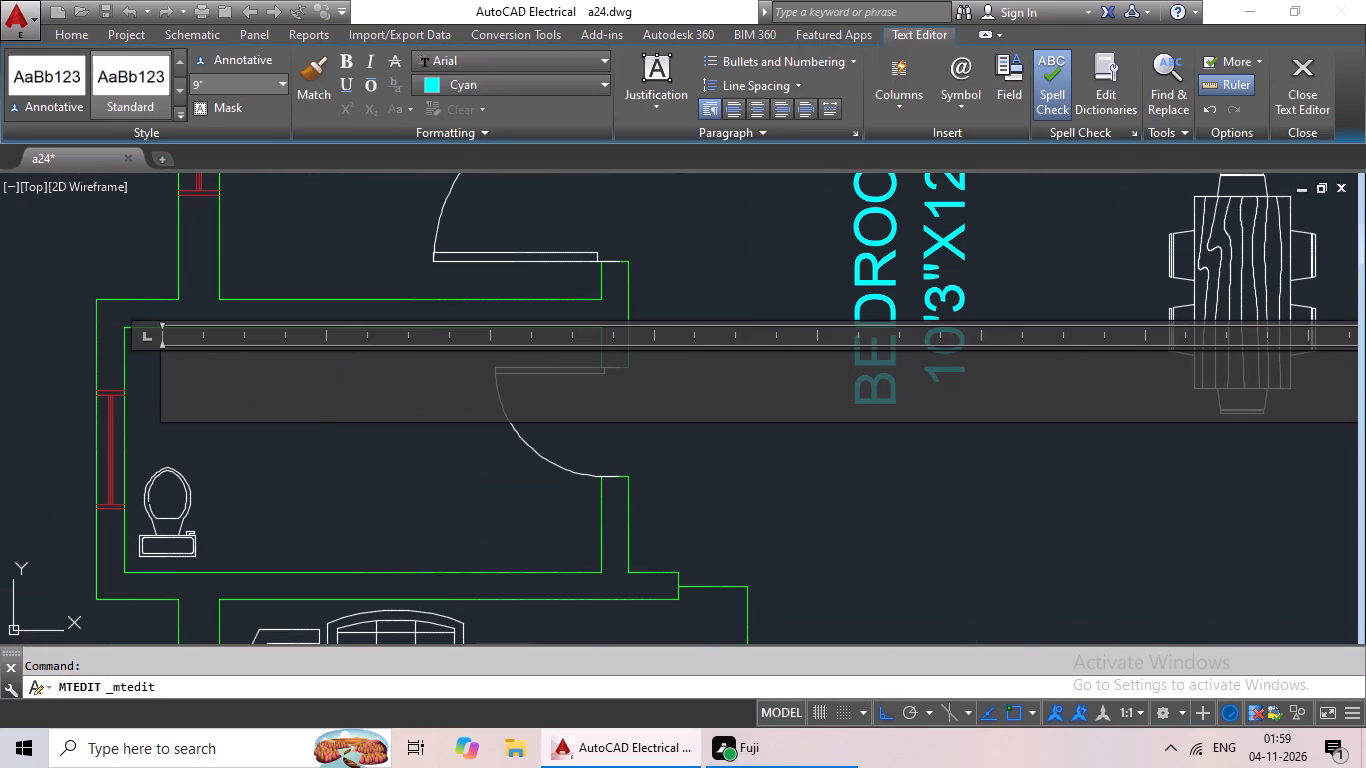
pyautogui.write('TOILET')
pyautogui.press('Return')
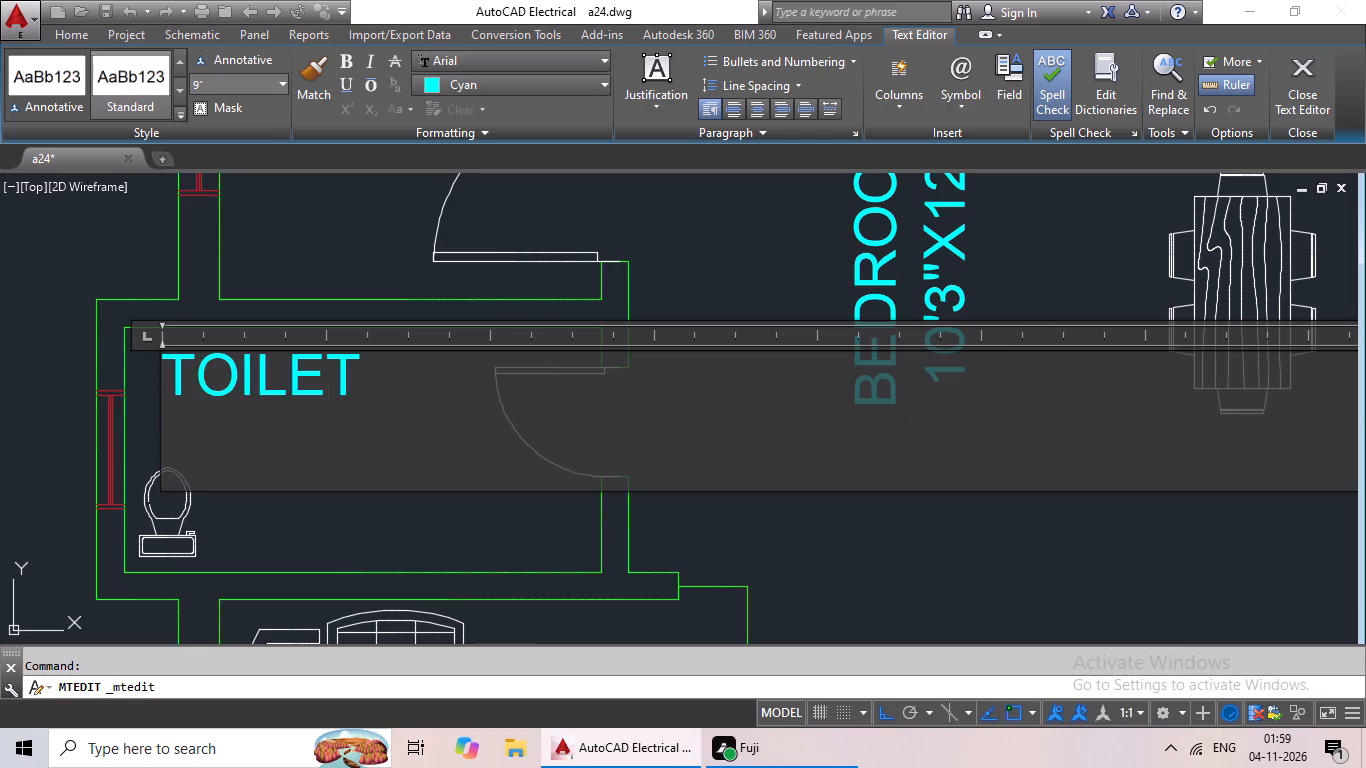
pyautogui.write('7\'X4\'6"')
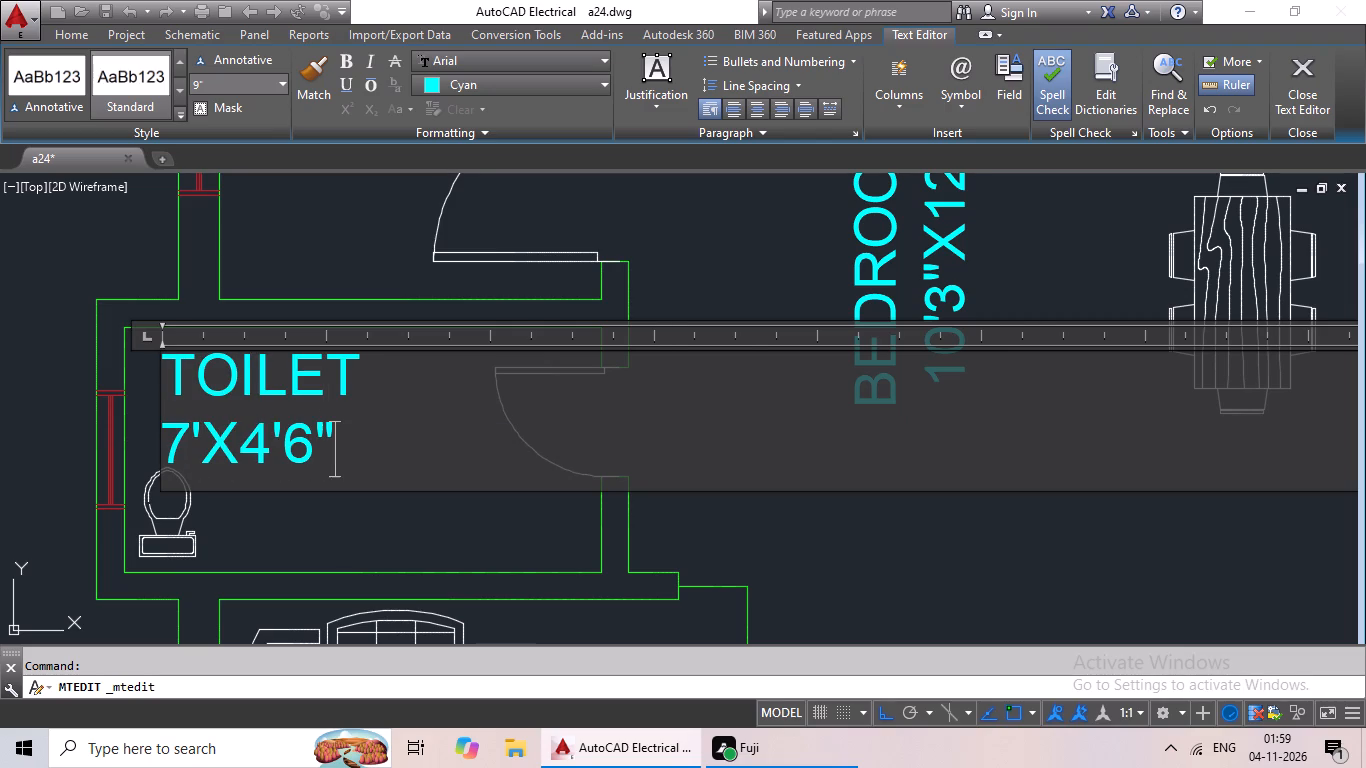
# Indent the TOILET line by five spaces and the 7'X4'6" line by six spaces in the left flat's toilet label.
pyautogui.click(171, 377)
pyautogui.press('space')
pyautogui.press('space')
pyautogui.press('space')
pyautogui.press('space')
pyautogui.press('space')
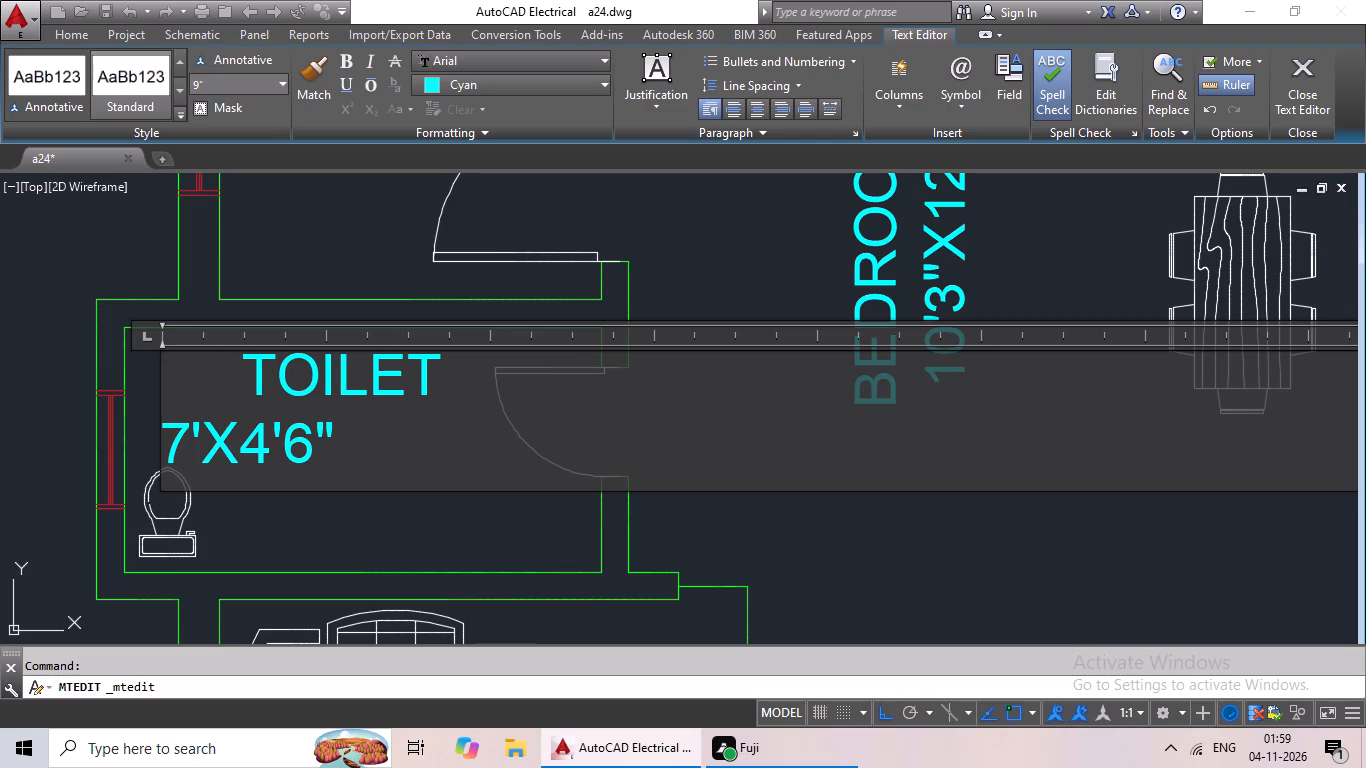
pyautogui.click(173, 441)
pyautogui.press('space')
pyautogui.press('space')
pyautogui.press('space')
pyautogui.press('space')
pyautogui.press('space')
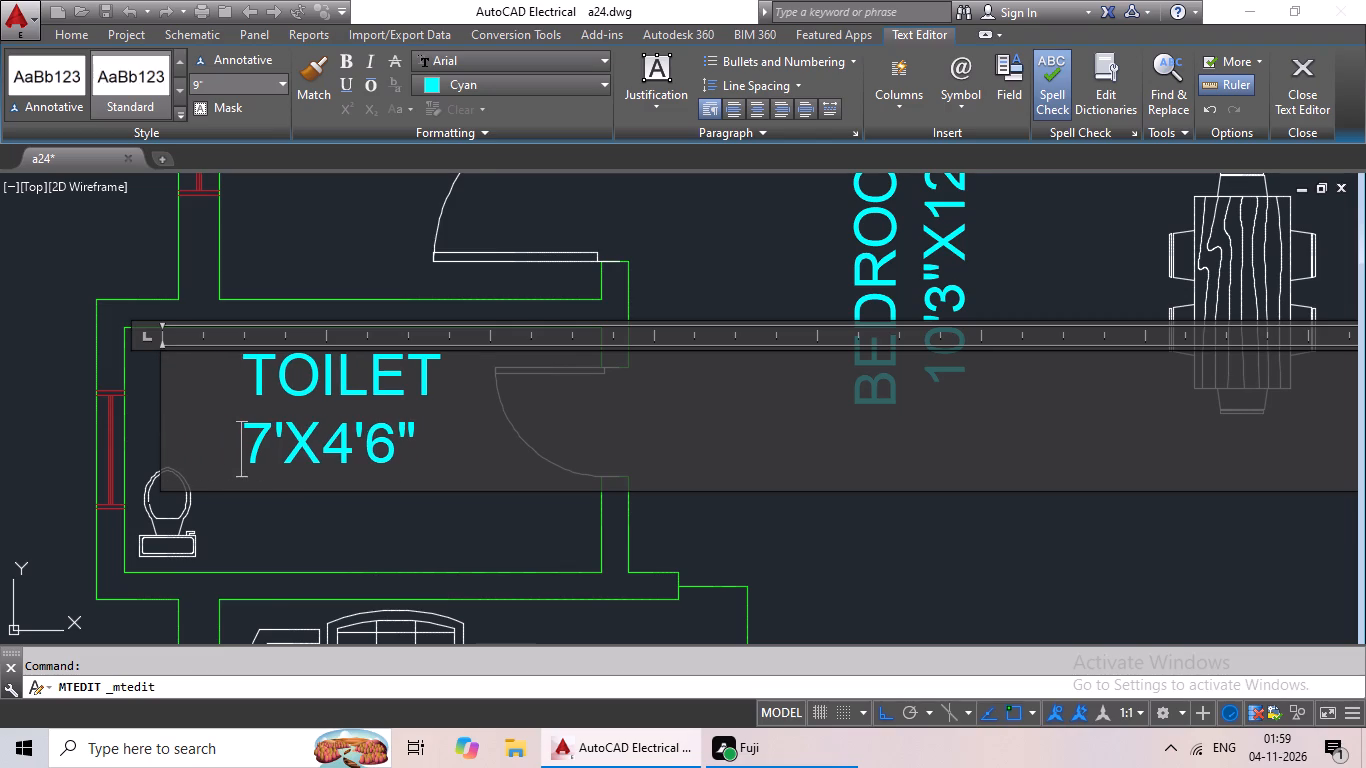
pyautogui.press('space')
pyautogui.click(324, 529)
# Replace the rotated BEDROOM label beside the left flat's dining table with DINING AREA and 16'89"X13'11" on two lines.
pyautogui.scroll(-2, 455, 475)
pyautogui.moveTo(540, 437); pyautogui.dragTo(460, 441, button='middle')
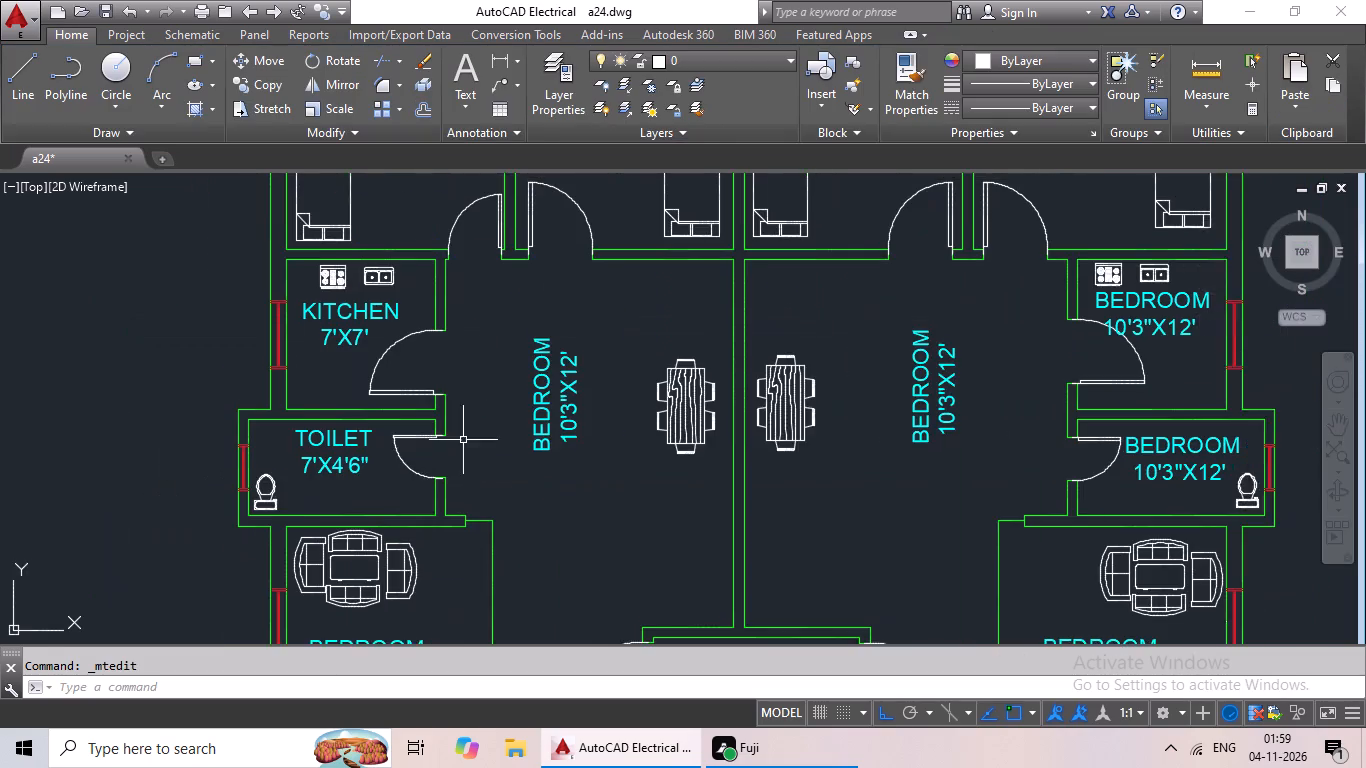
pyautogui.scroll(-2, 500, 432)
pyautogui.scroll(-1, 420, 444)
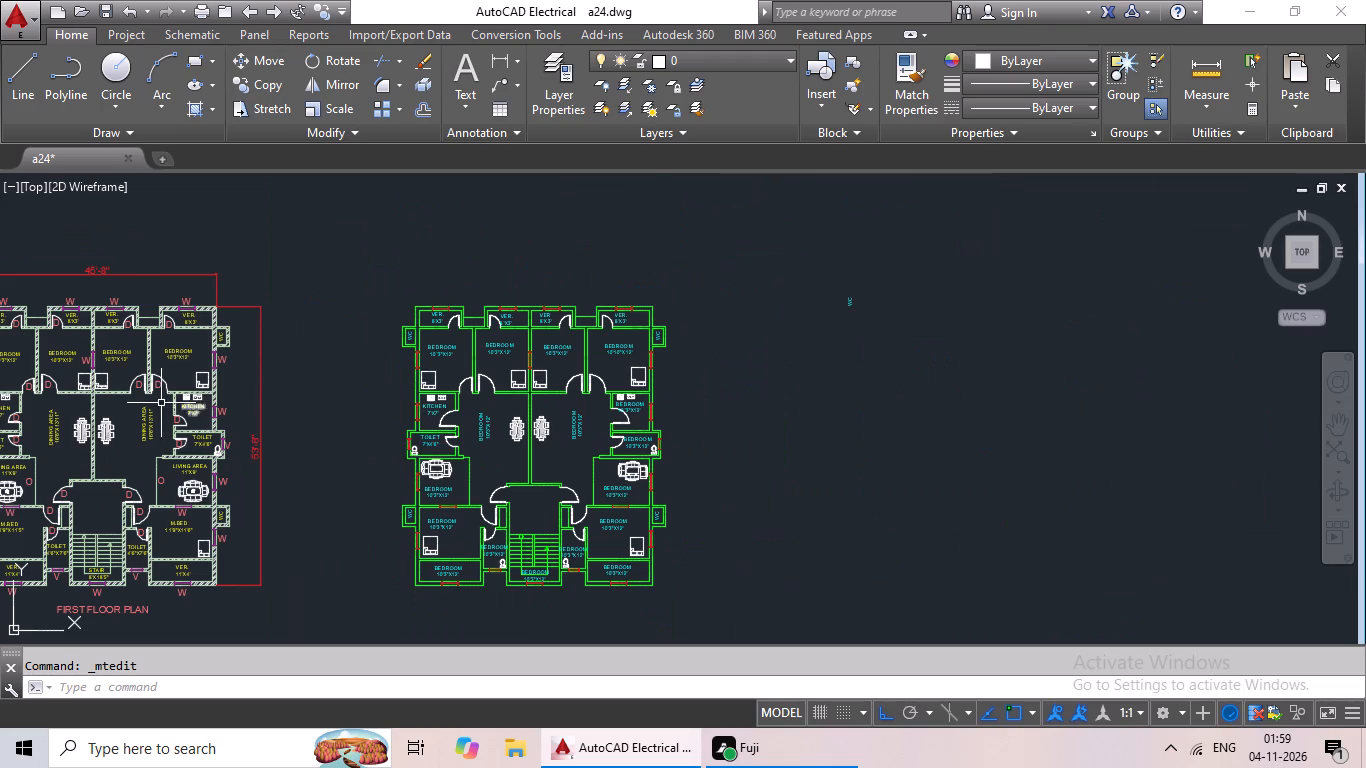
pyautogui.scroll(2, 138, 429)
pyautogui.scroll(-1, 351, 438)
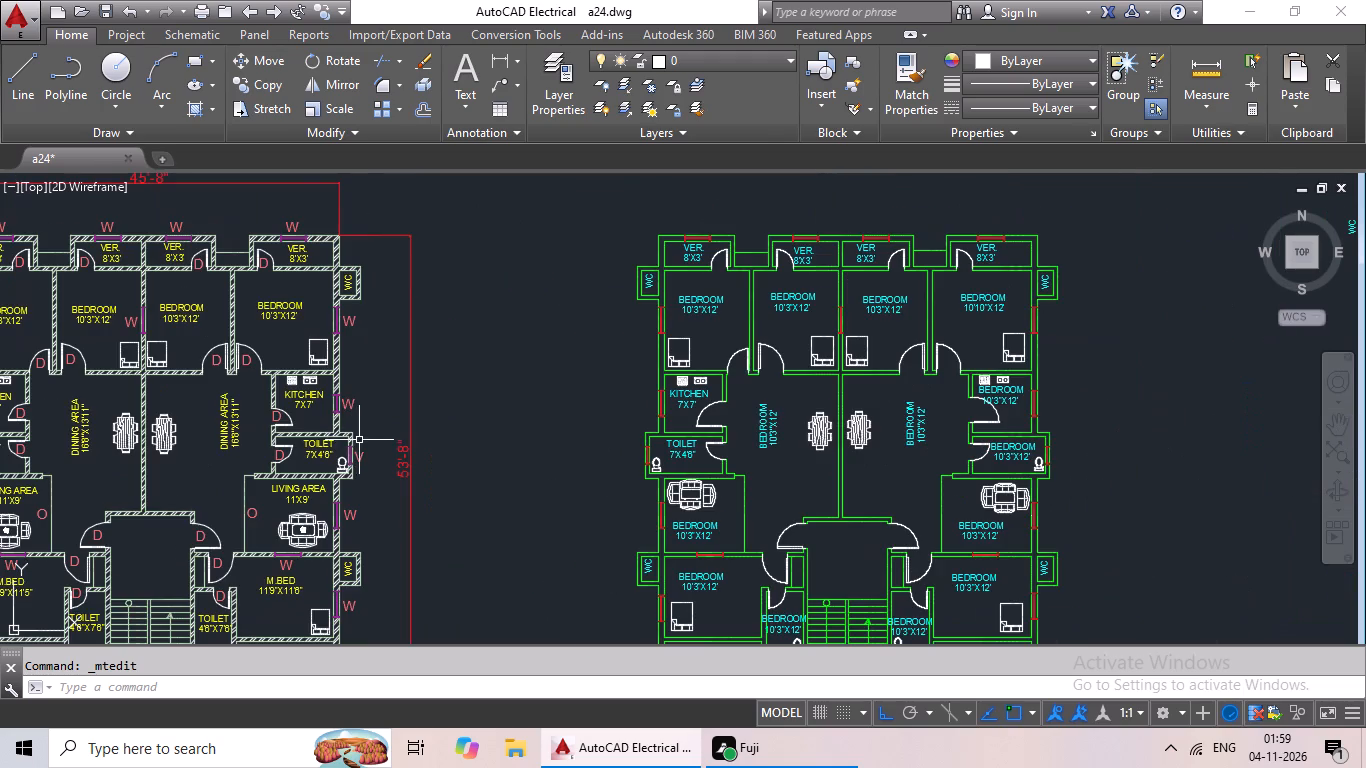
pyautogui.scroll(4, 187, 437)
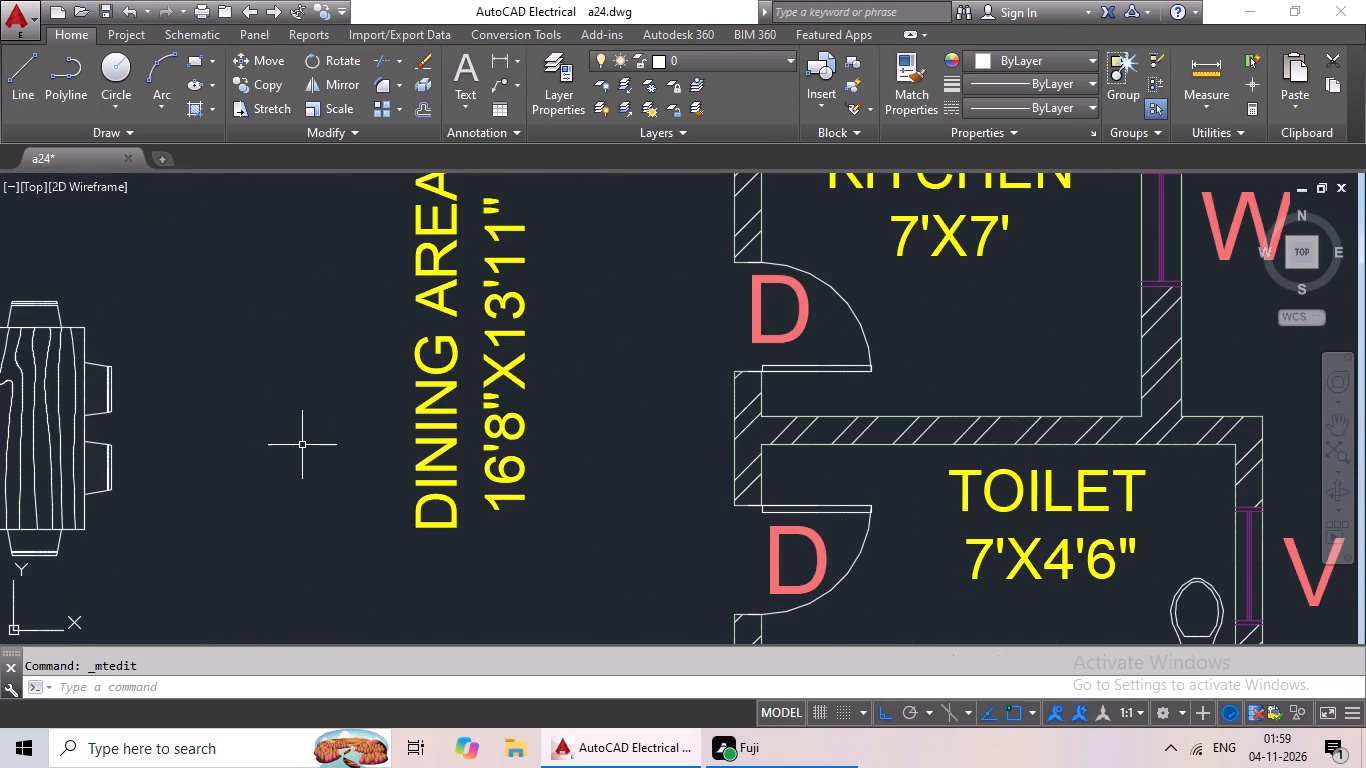
pyautogui.scroll(-3, 305, 444)
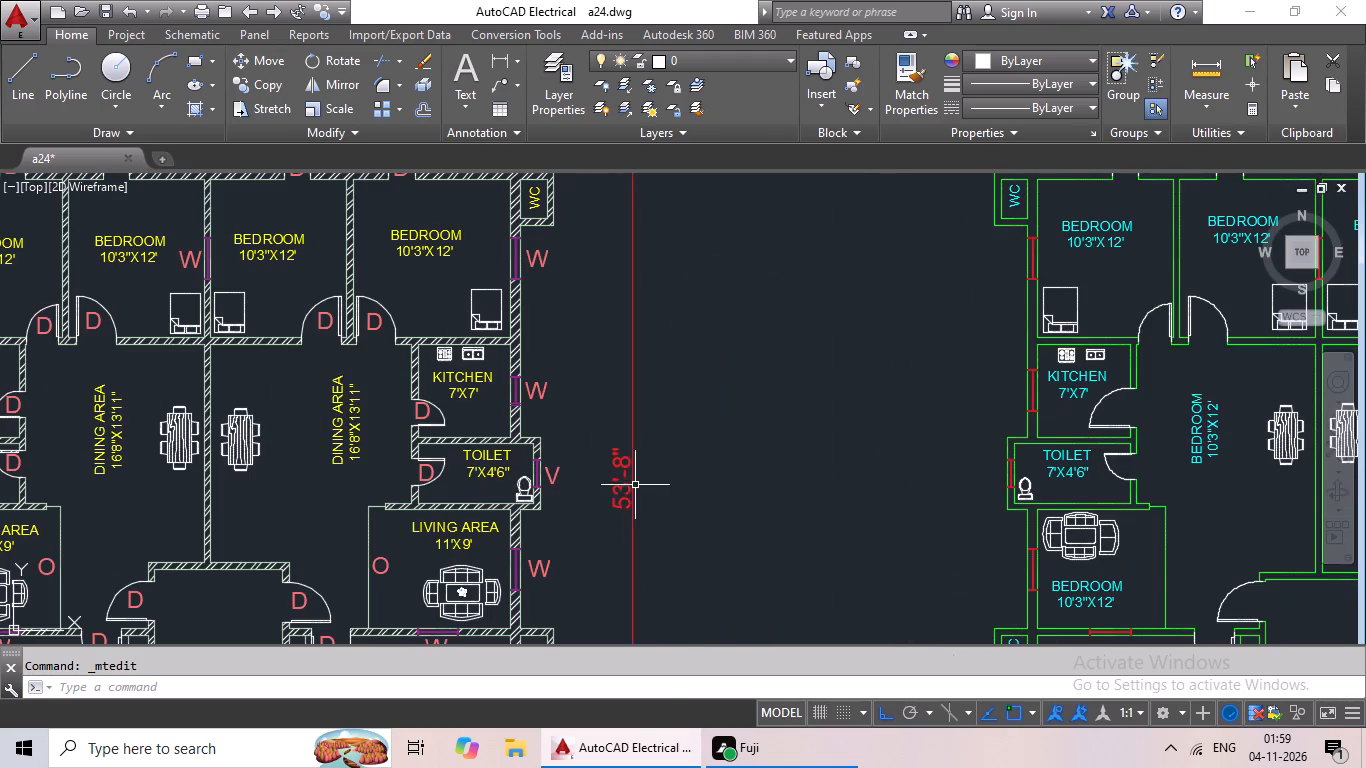
pyautogui.moveTo(713, 474); pyautogui.dragTo(568, 456, button='middle')
pyautogui.moveTo(604, 461); pyautogui.dragTo(548, 468, button='middle')
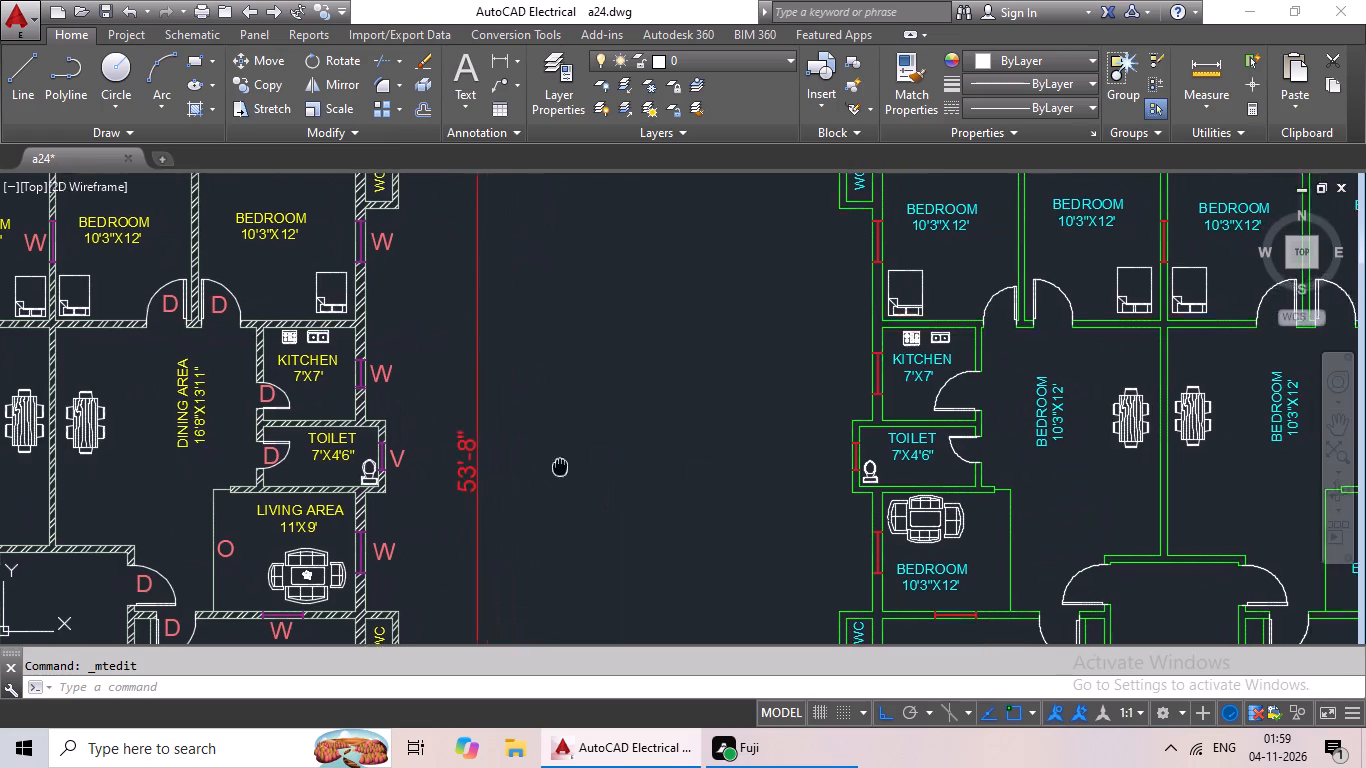
pyautogui.moveTo(548, 468); pyautogui.dragTo(301, 469, button='middle')
pyautogui.doubleClick(763, 430)
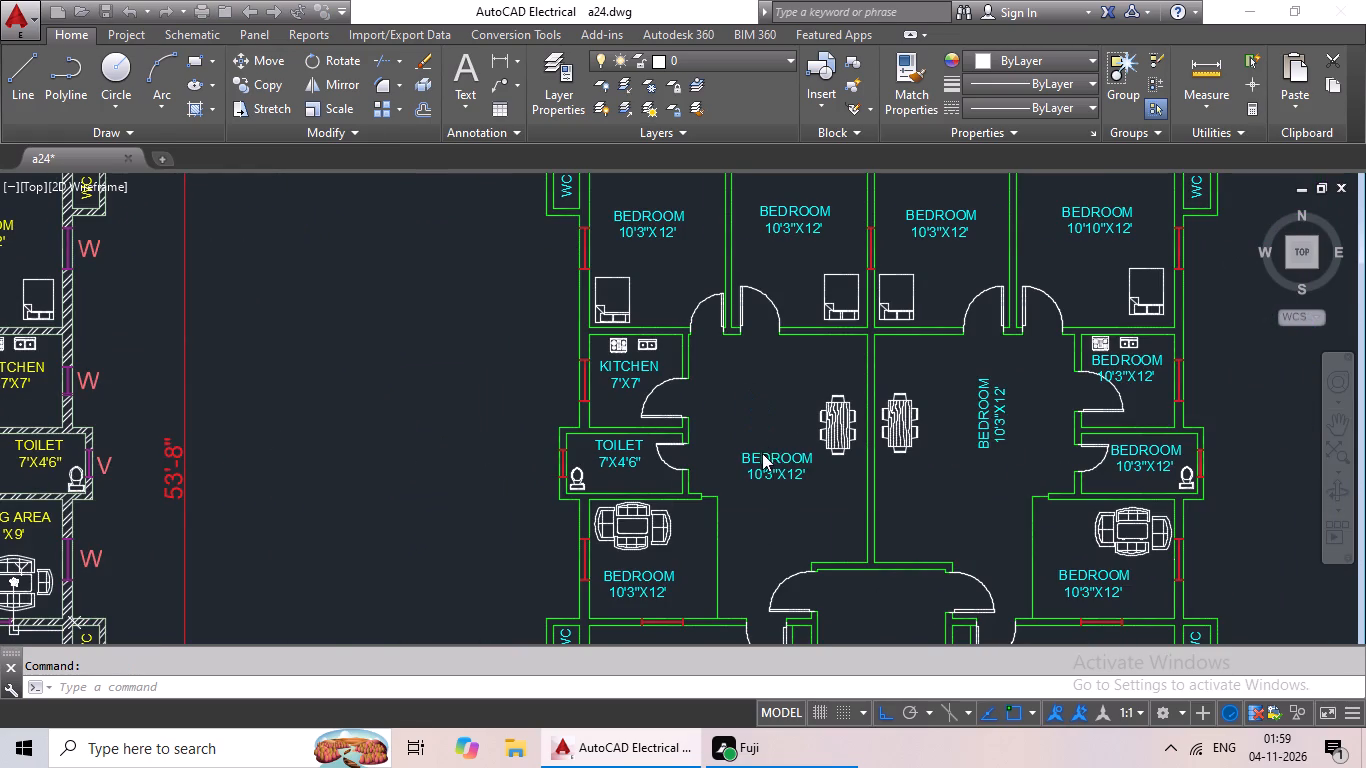
pyautogui.scroll(2, 762, 453)
pyautogui.scroll(-4, 776, 474)
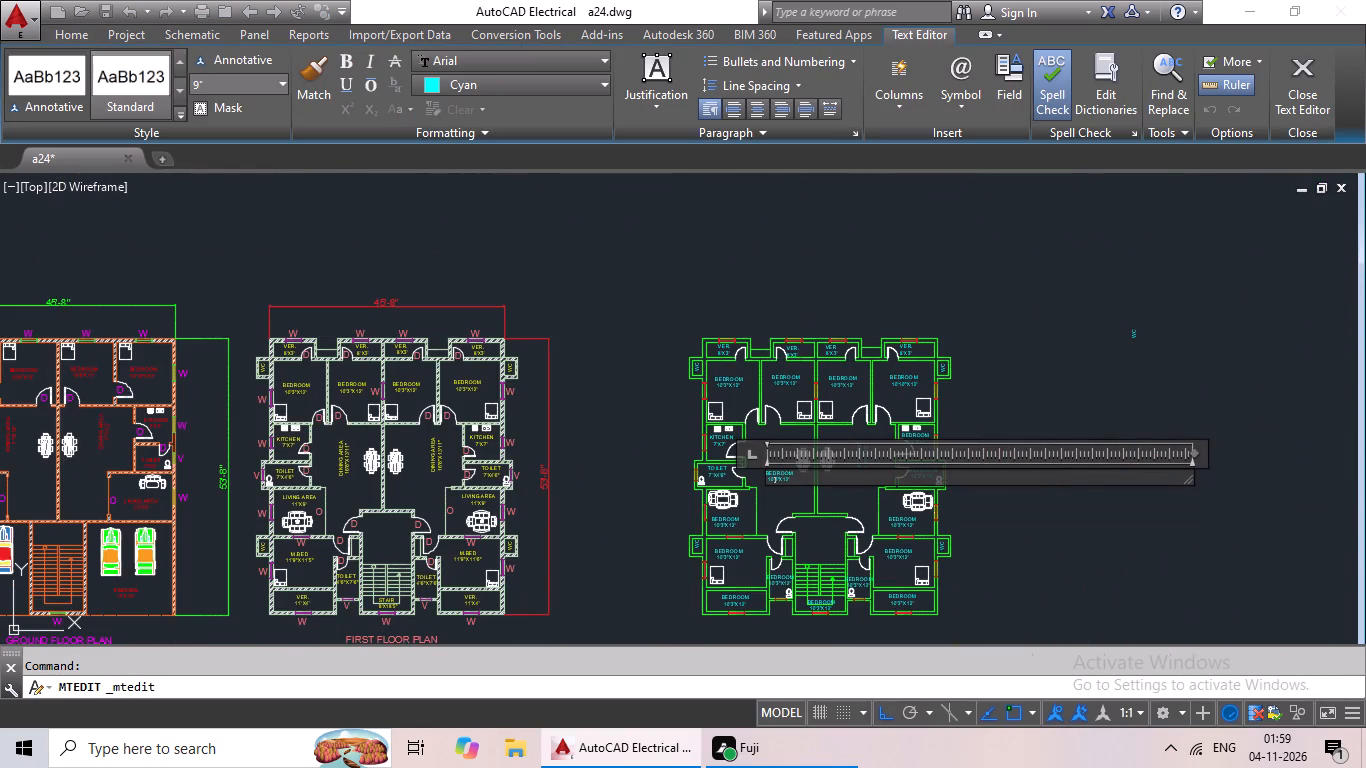
pyautogui.scroll(2, 805, 480)
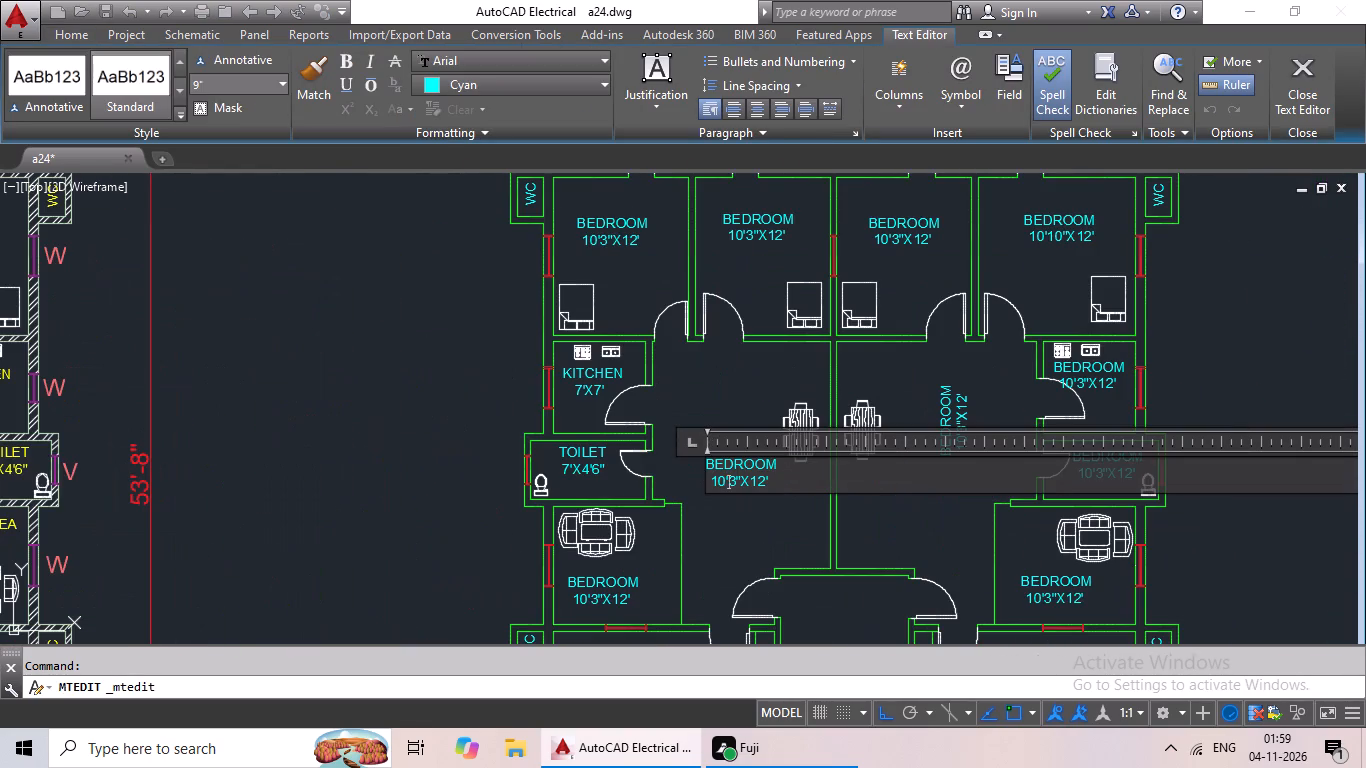
pyautogui.moveTo(805, 479); pyautogui.dragTo(1030, 445, button='middle')
pyautogui.moveTo(869, 431); pyautogui.dragTo(1133, 380, button='middle')
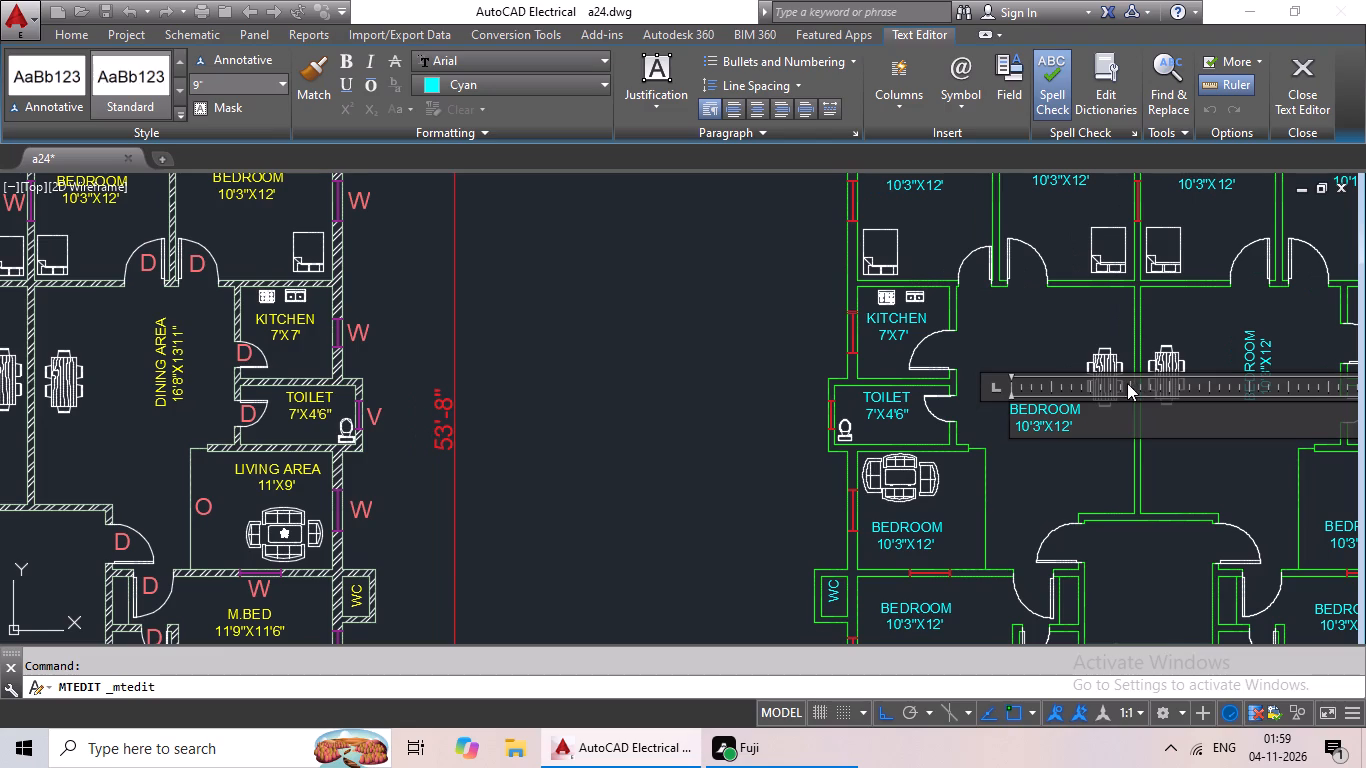
pyautogui.moveTo(1133, 456); pyautogui.dragTo(896, 490, button='middle')
pyautogui.scroll(2, 853, 462)
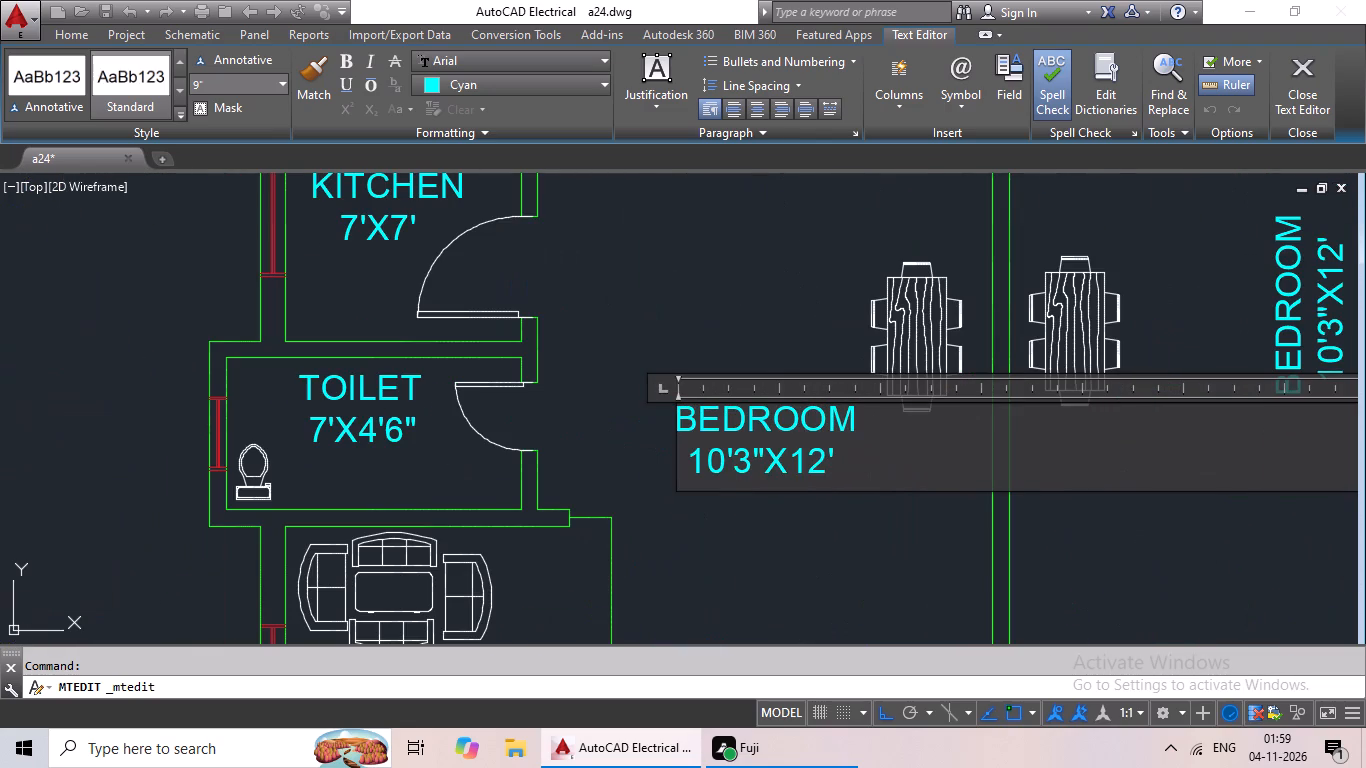
pyautogui.click(858, 468)
pyautogui.scroll(-2, 855, 468)
pyautogui.scroll(3, 857, 470)
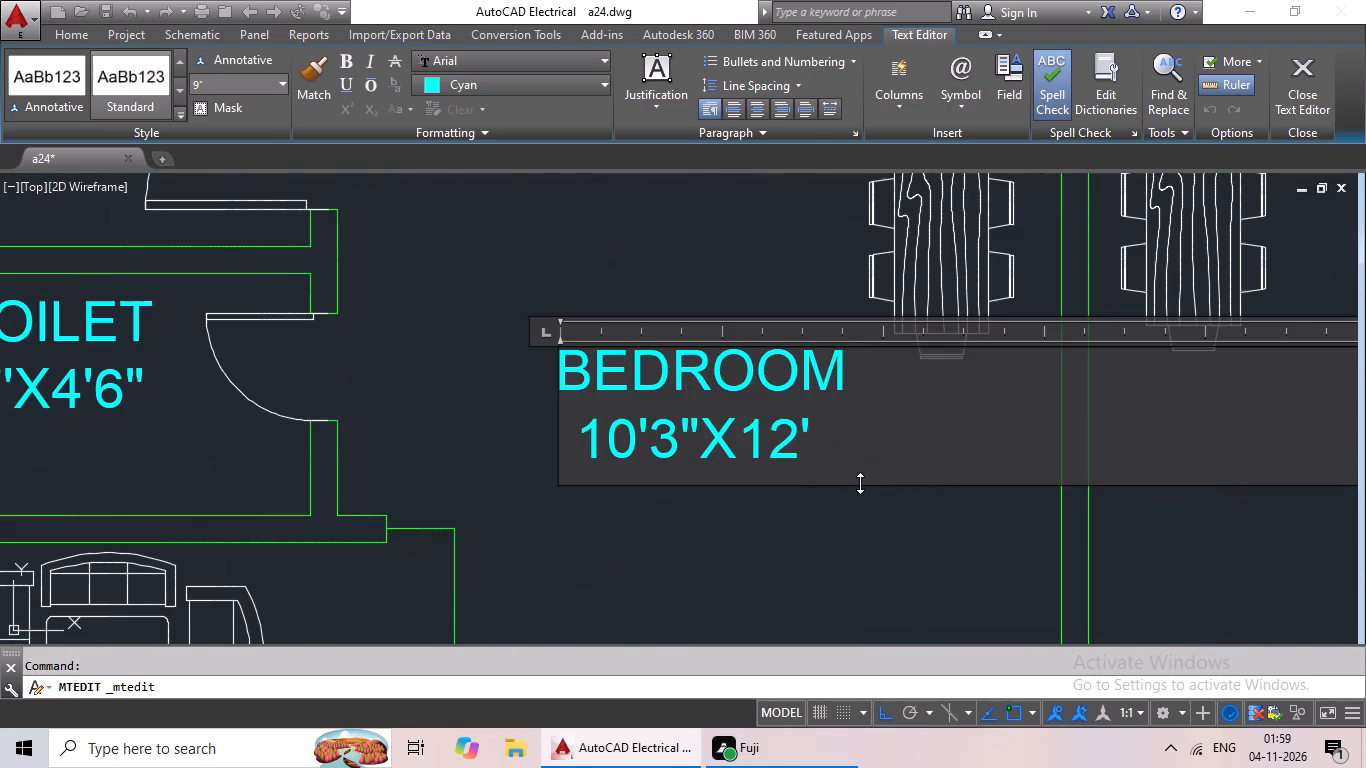
pyautogui.press('BackSpace')
pyautogui.press('BackSpace')
pyautogui.press('BackSpace')
pyautogui.press('BackSpace')
pyautogui.press('BackSpace')
pyautogui.press('BackSpace')
pyautogui.press('BackSpace')
pyautogui.press('BackSpace')
pyautogui.press('BackSpace')
pyautogui.press('BackSpace')
pyautogui.press('BackSpace')
pyautogui.press('BackSpace')
pyautogui.press('BackSpace')
pyautogui.press('BackSpace')
pyautogui.press('BackSpace')
pyautogui.press('BackSpace')
pyautogui.press('BackSpace')
pyautogui.press('BackSpace')
pyautogui.press('BackSpace')
pyautogui.press('BackSpace')
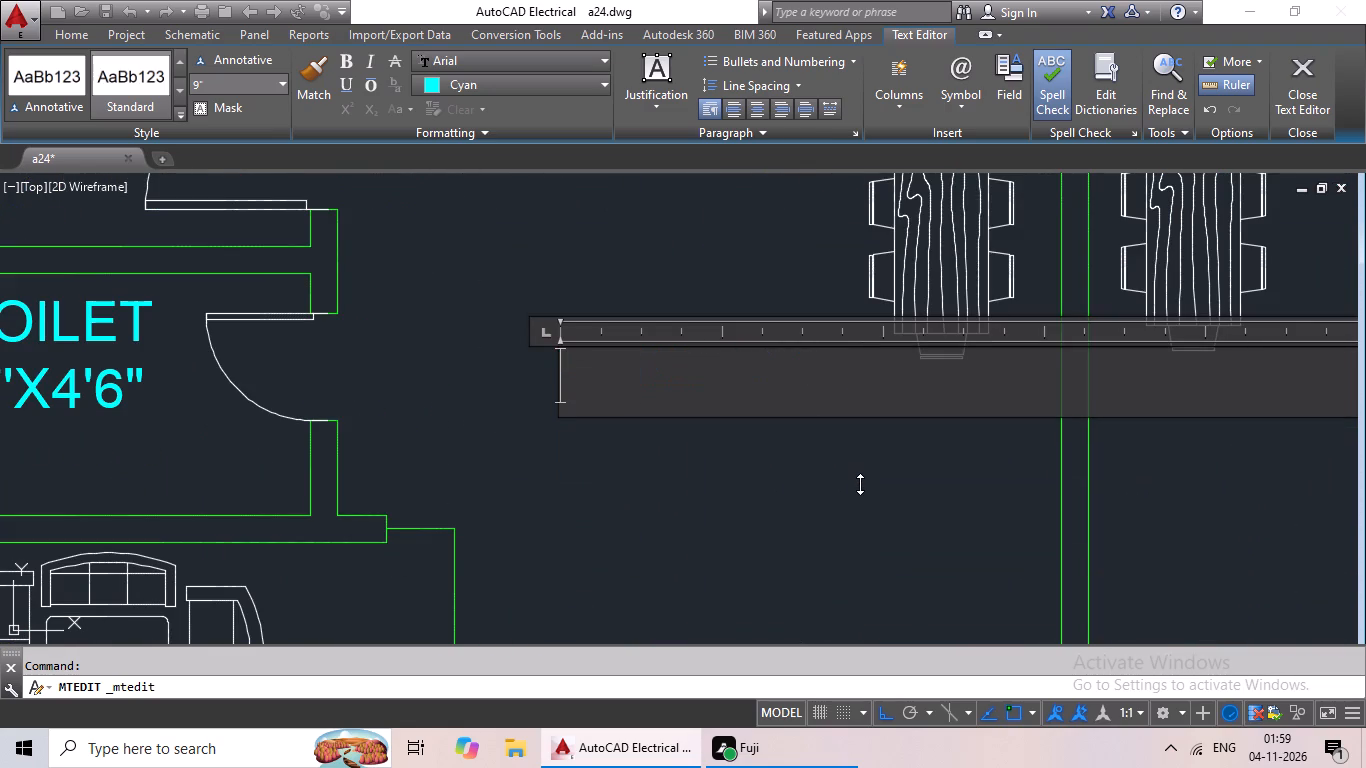
pyautogui.write('DINING')
pyautogui.press('Return')
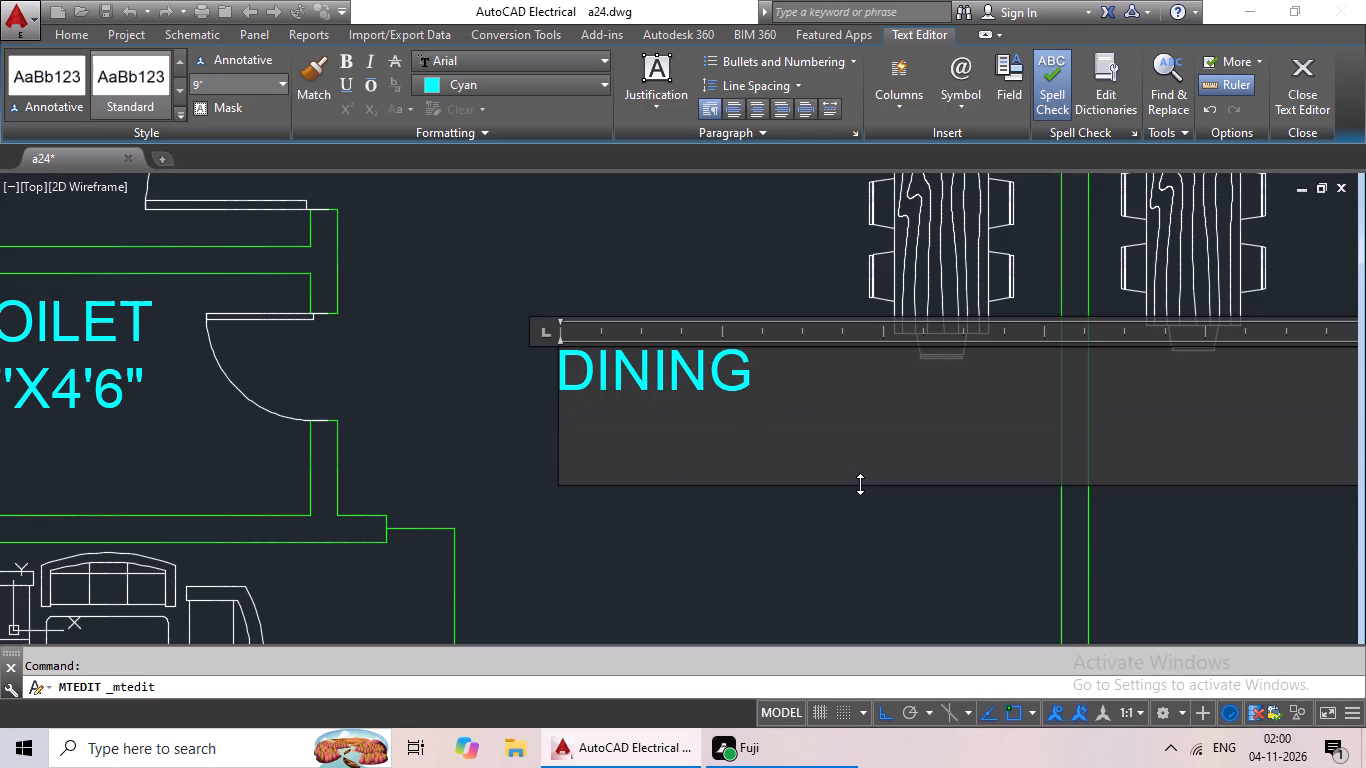
pyautogui.write('AREA')
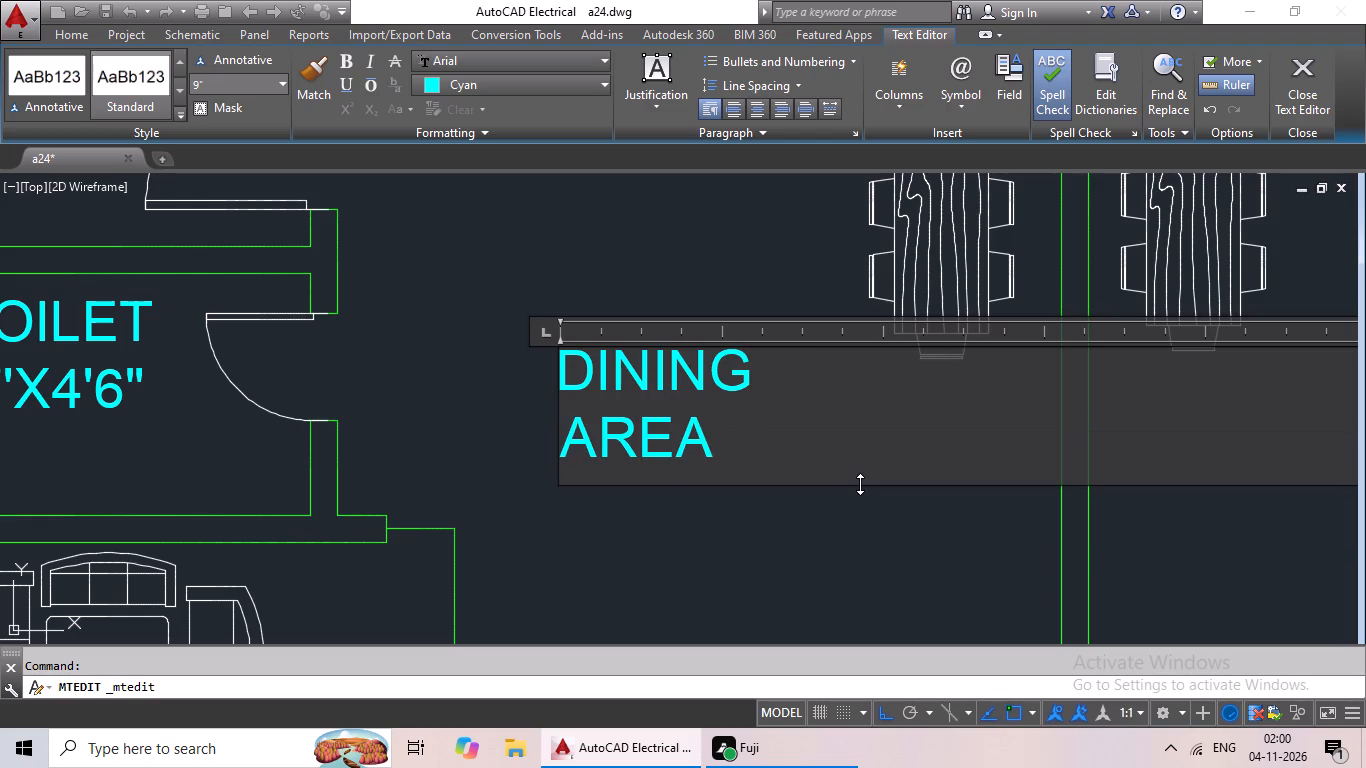
pyautogui.press('Return')
pyautogui.press('BackSpace')
pyautogui.press('BackSpace')
pyautogui.press('BackSpace')
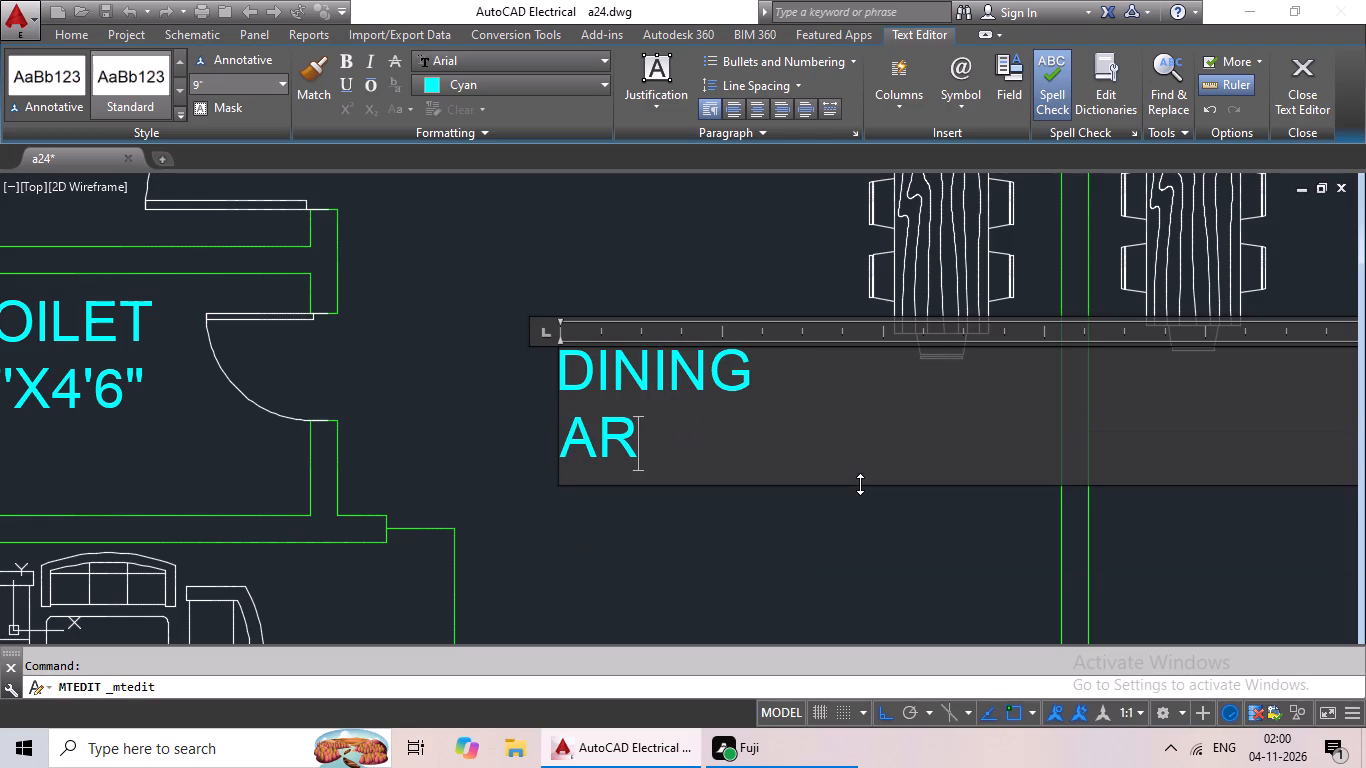
pyautogui.press('BackSpace')
pyautogui.press('BackSpace')
pyautogui.press('BackSpace')
pyautogui.press('space')
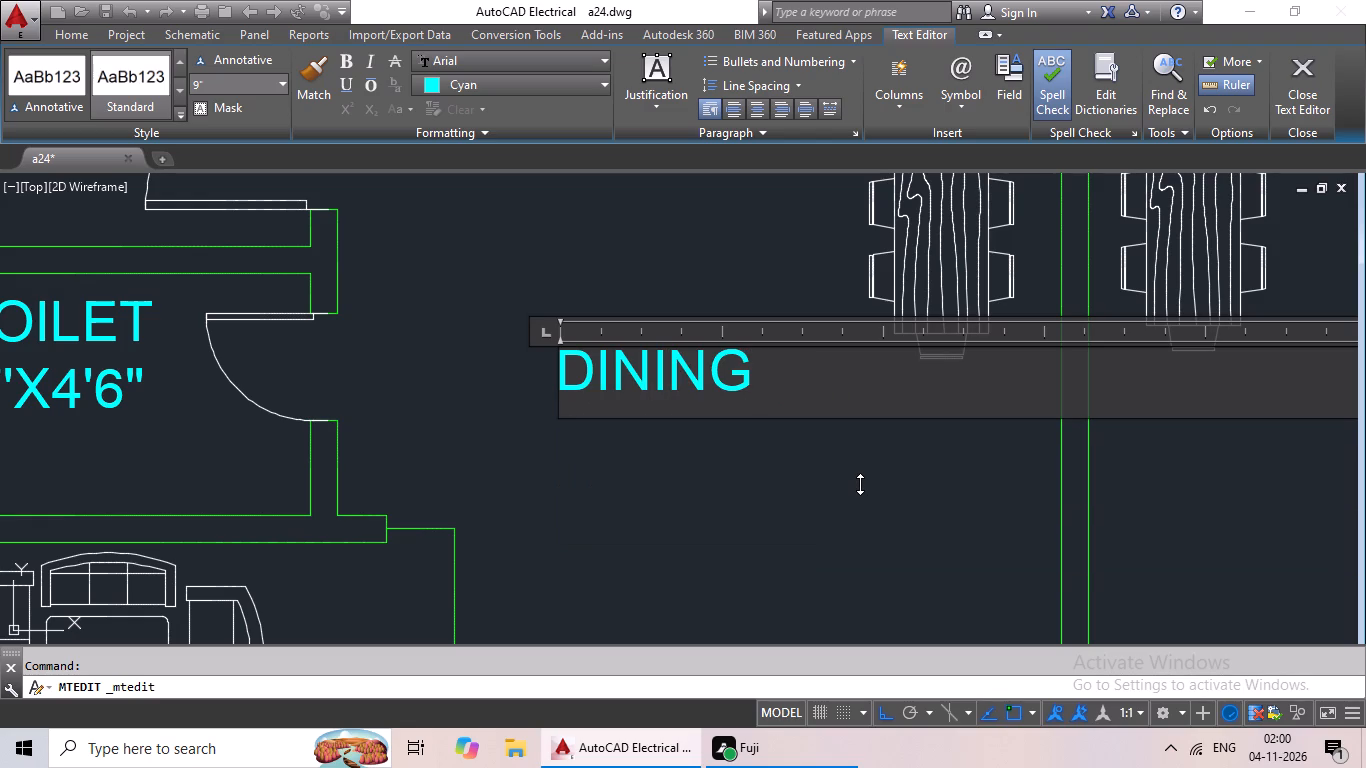
pyautogui.write('AREA')
pyautogui.press('Return')
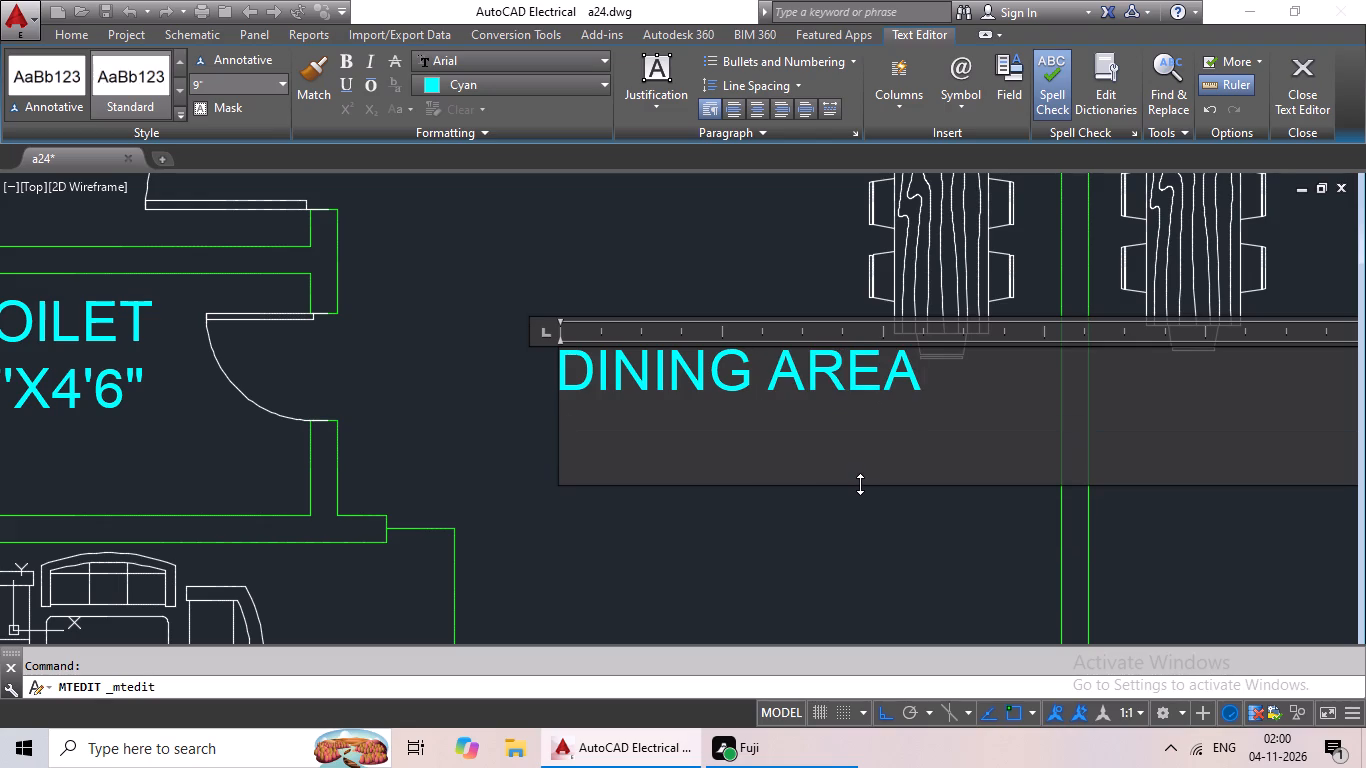
pyautogui.write("16'89")
pyautogui.write('"X13\'11')
pyautogui.hotkey('shift', '"')
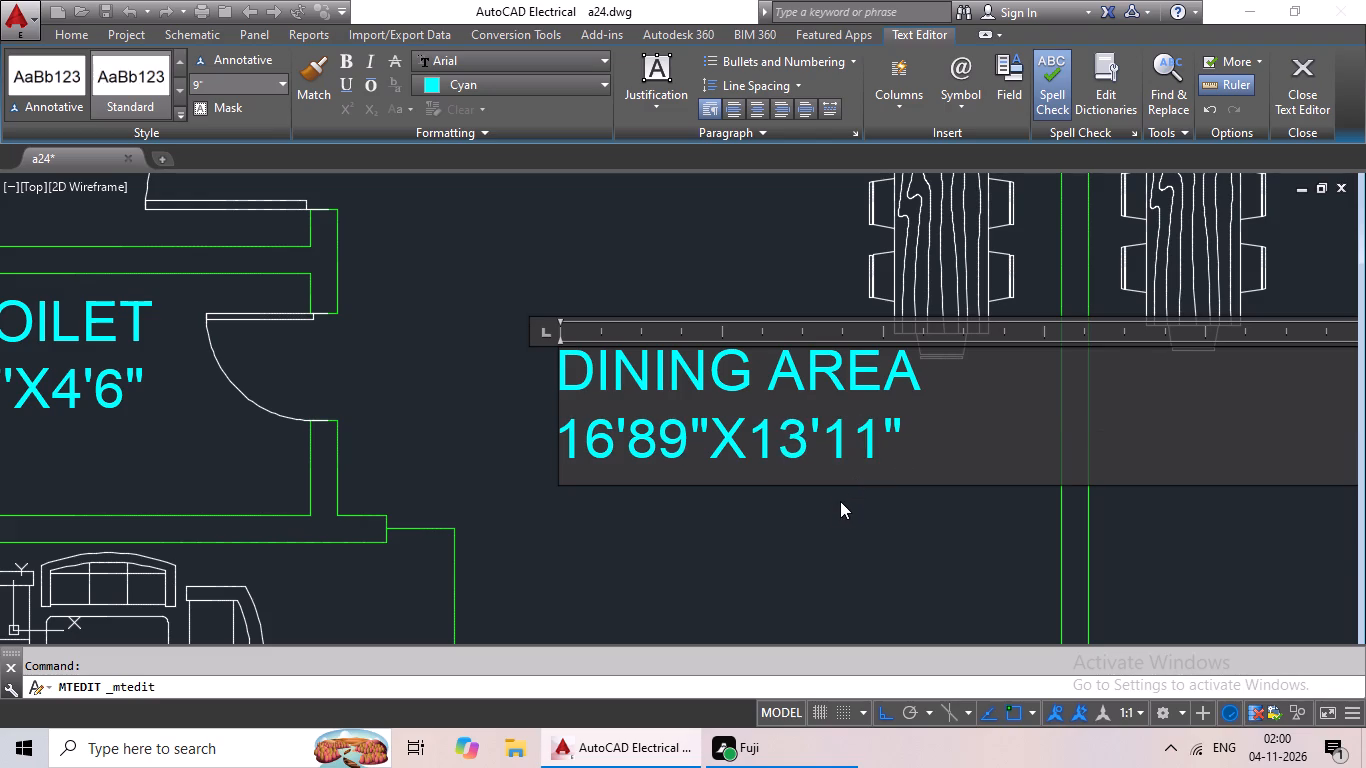
pyautogui.click(828, 514)
# Correct the size in the left flat's dining area label to 16'8"X13'11" and indent that line by two spaces.
pyautogui.scroll(-4, 582, 453)
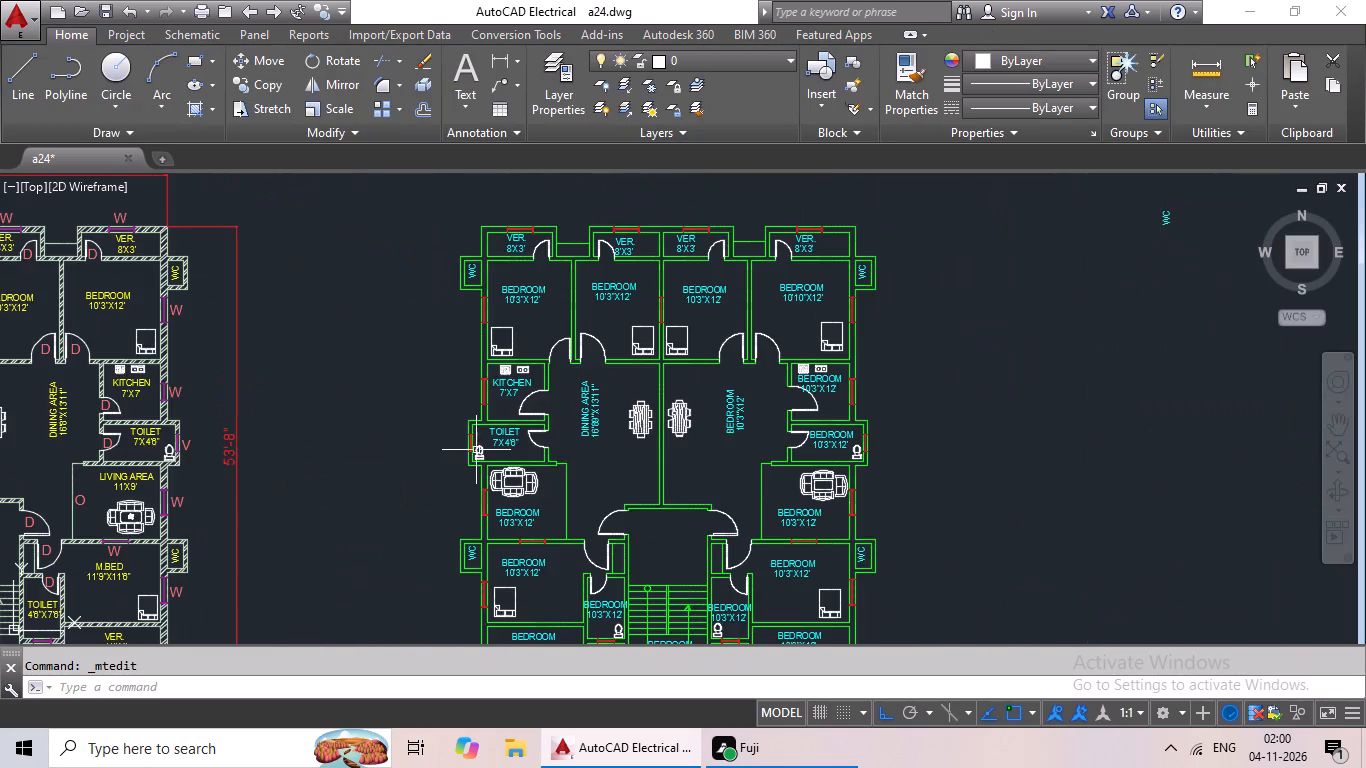
pyautogui.moveTo(442, 452); pyautogui.dragTo(594, 434, button='middle')
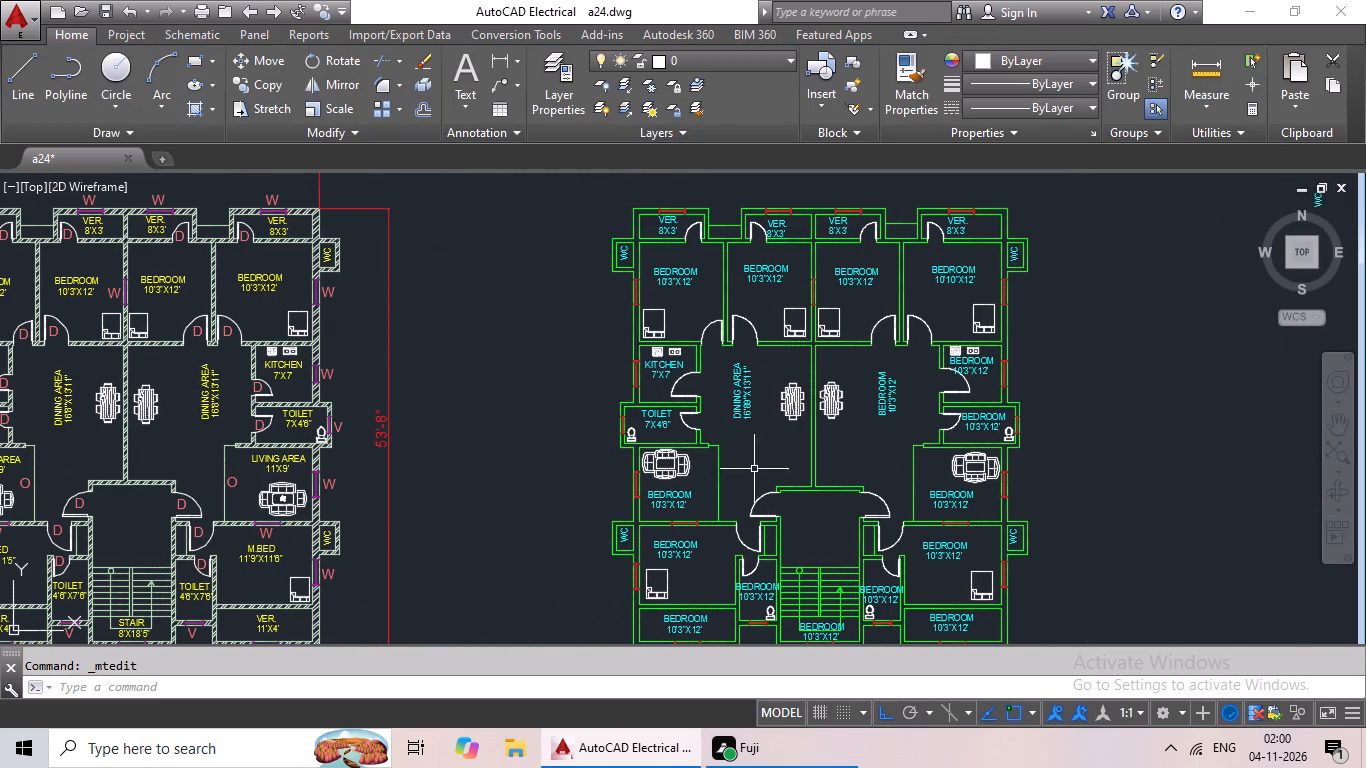
pyautogui.moveTo(780, 465); pyautogui.dragTo(529, 471, button='middle')
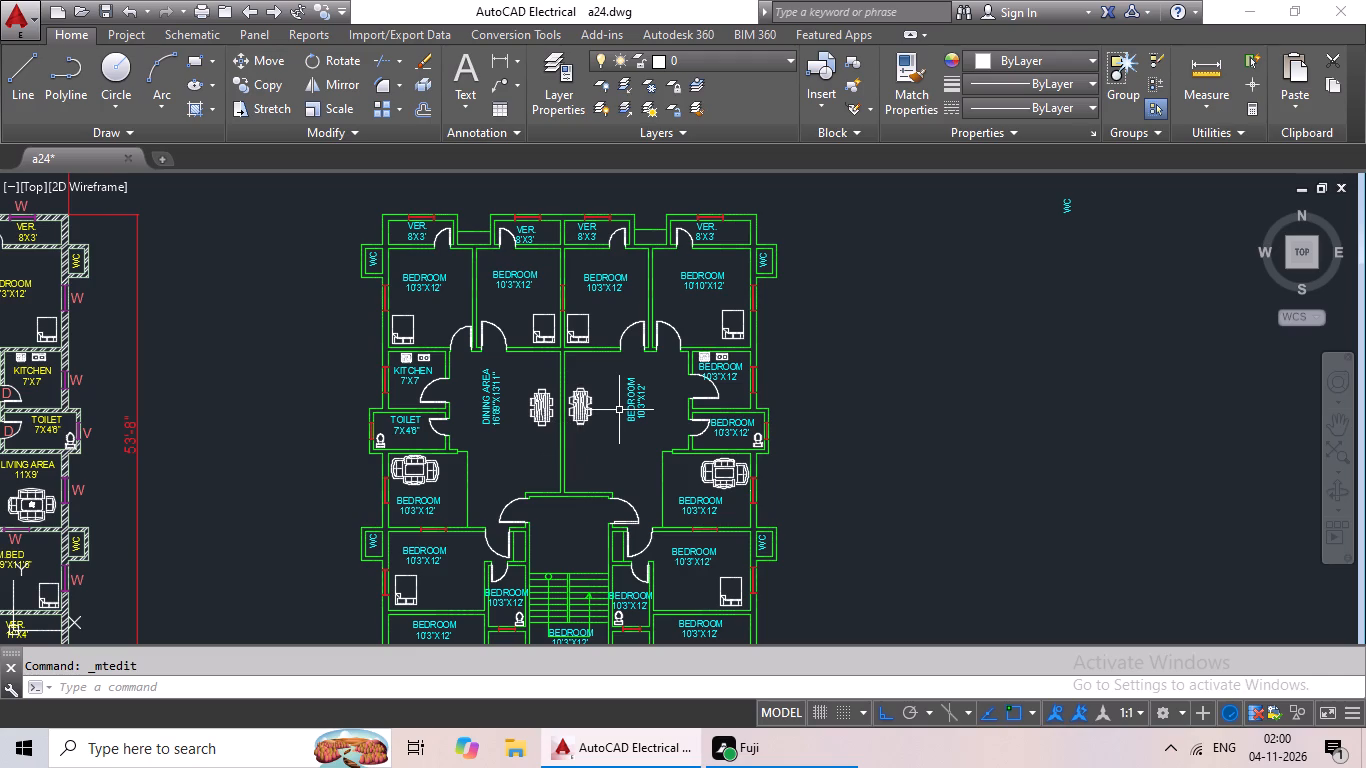
pyautogui.scroll(3, 497, 433)
pyautogui.doubleClick(495, 356)
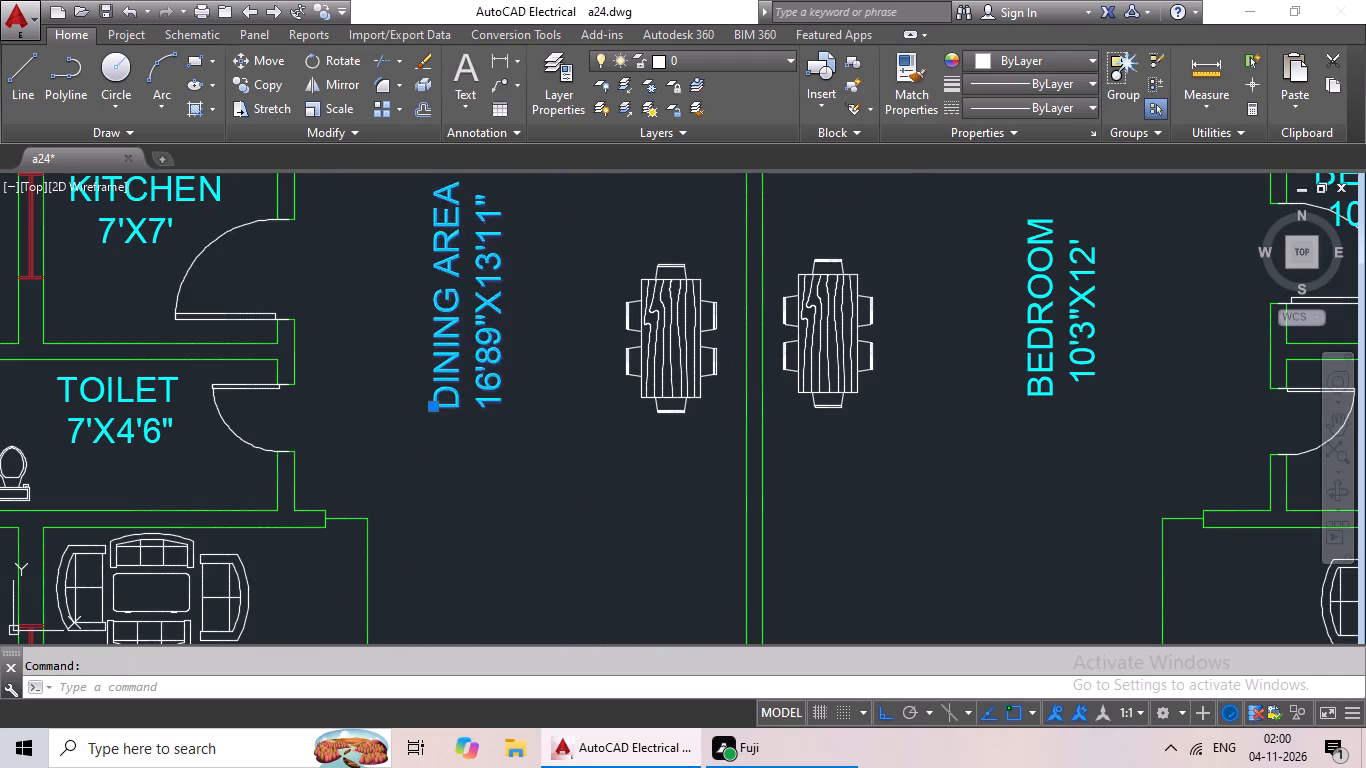
pyautogui.click(511, 459)
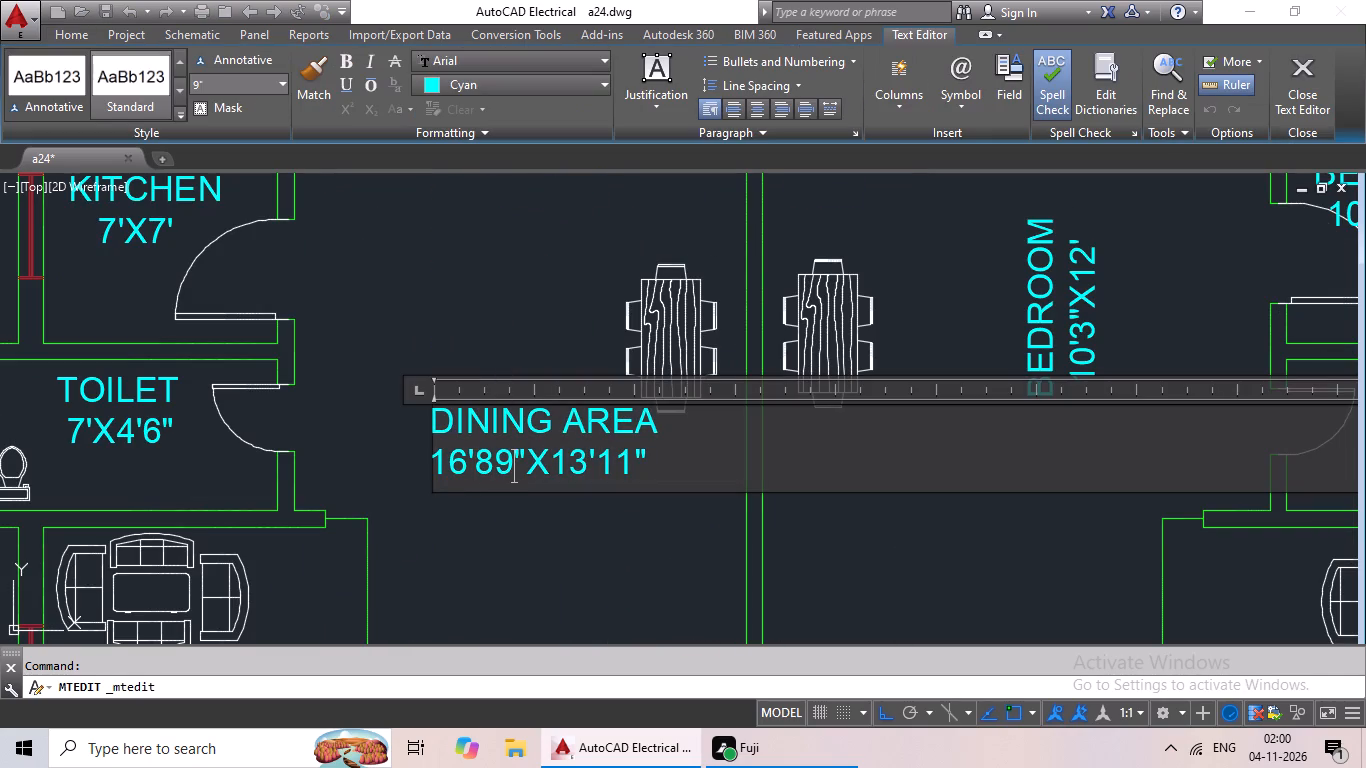
pyautogui.press('BackSpace')
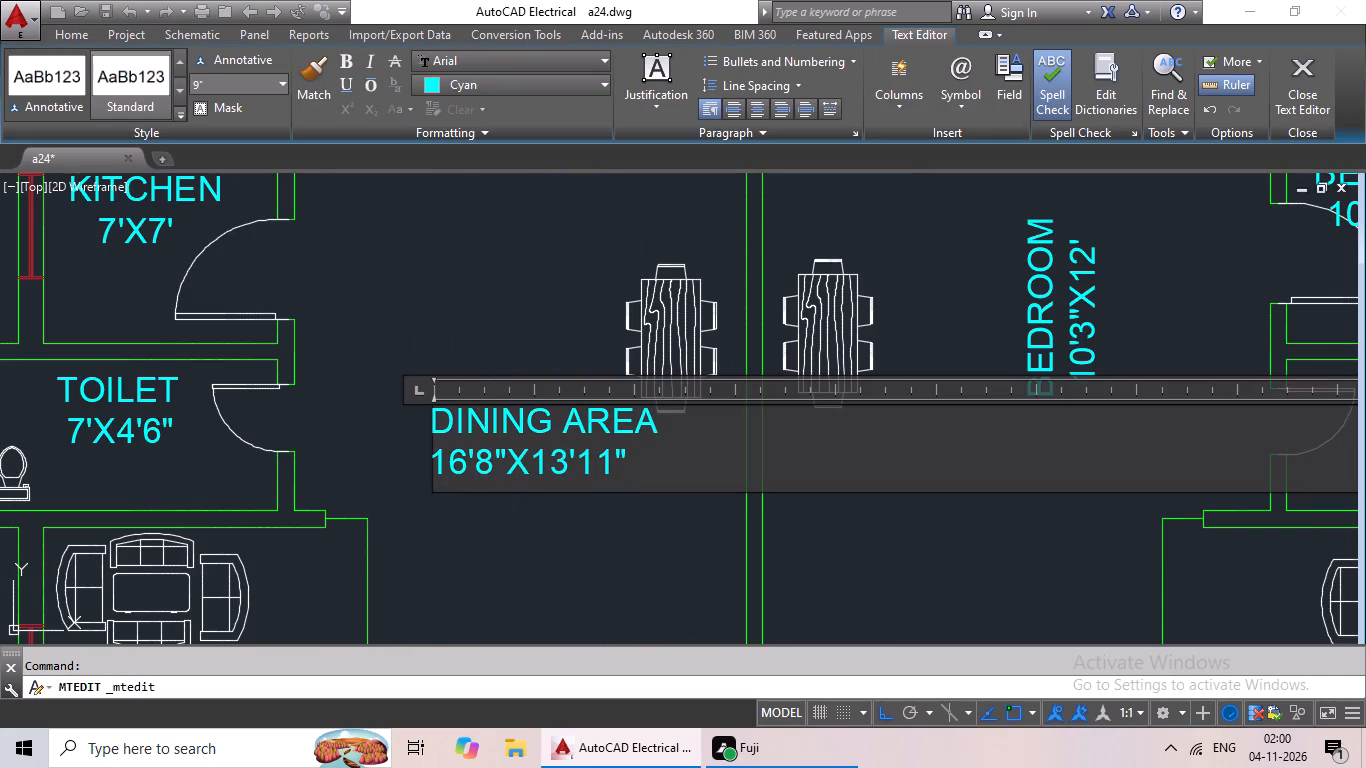
pyautogui.click(436, 460)
pyautogui.press('space')
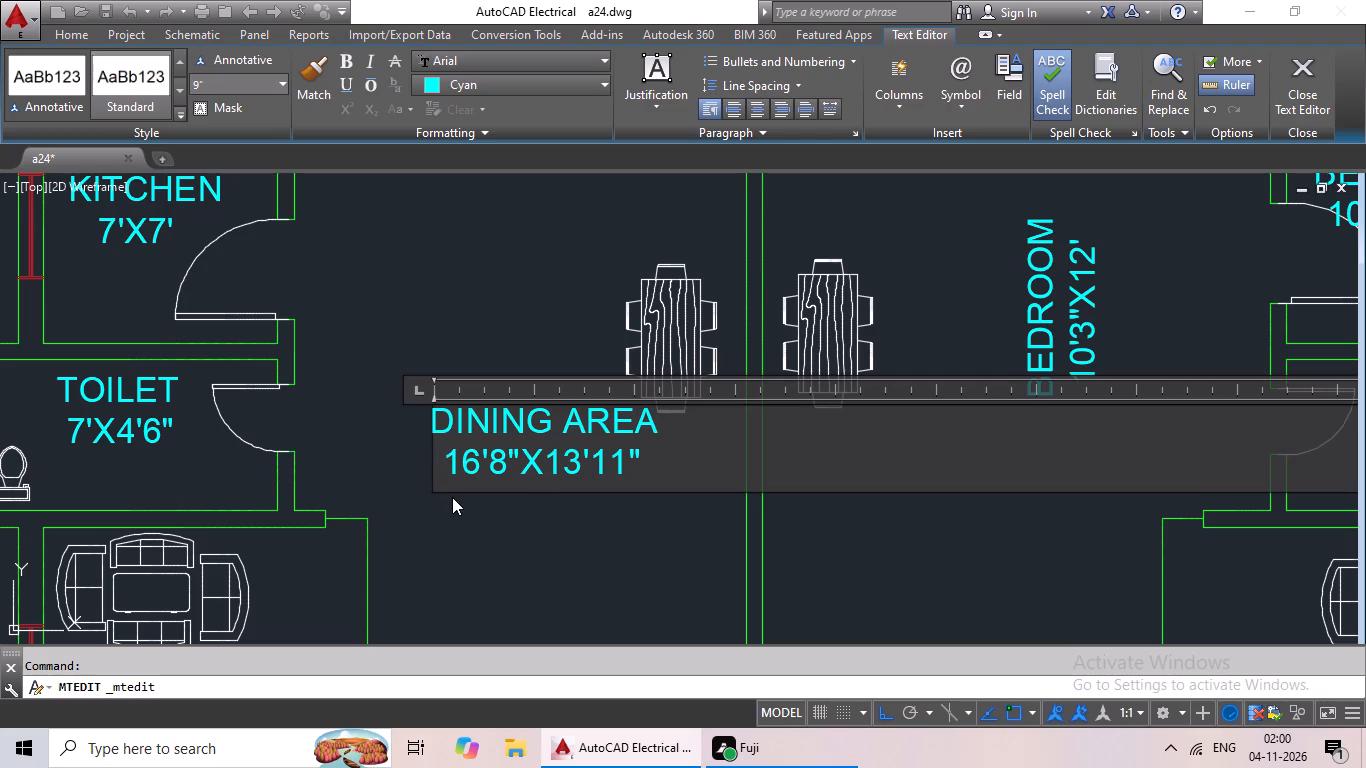
pyautogui.press('space')
pyautogui.click(506, 521)
# Replace the rotated BEDROOM label beside the right flat's dining table with DINING AREA and 16'8"X13'11" on two lines.
pyautogui.scroll(-2, 592, 494)
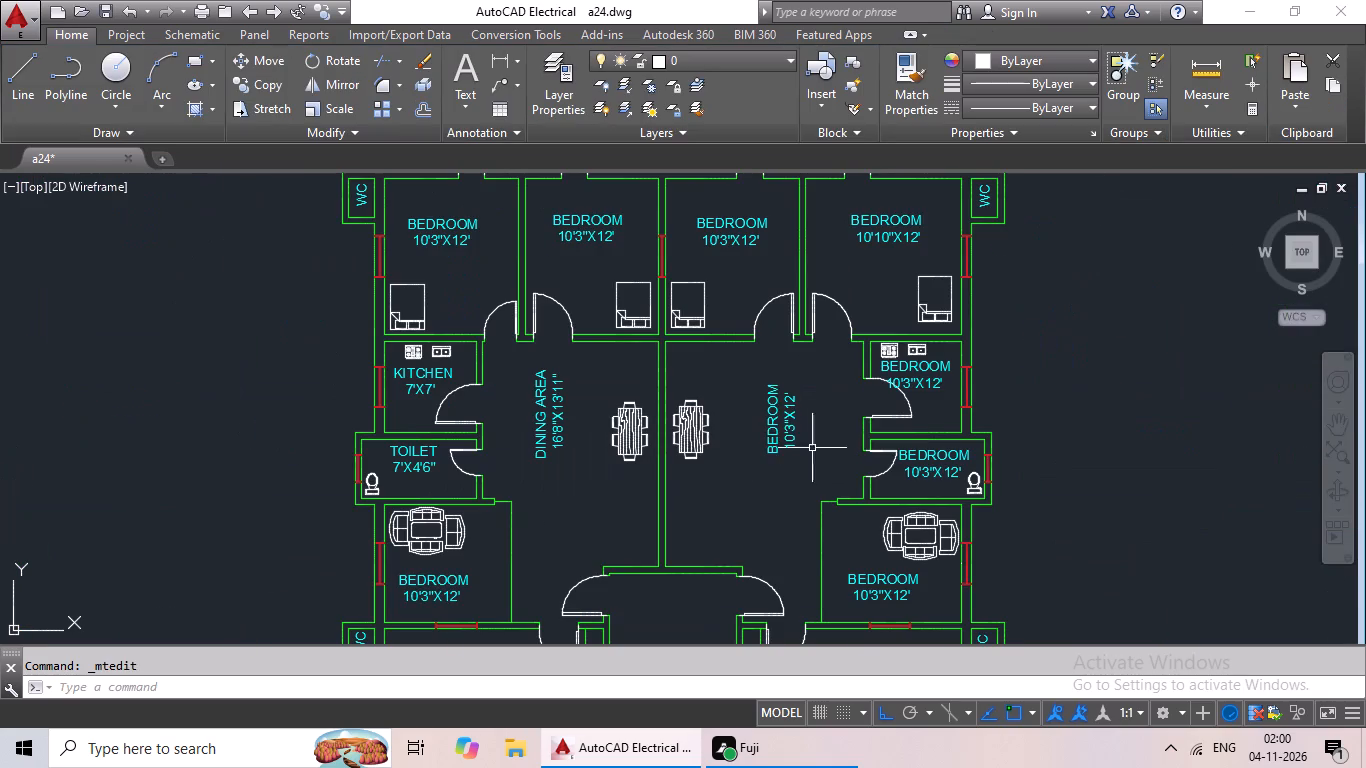
pyautogui.doubleClick(784, 447)
pyautogui.scroll(3, 792, 476)
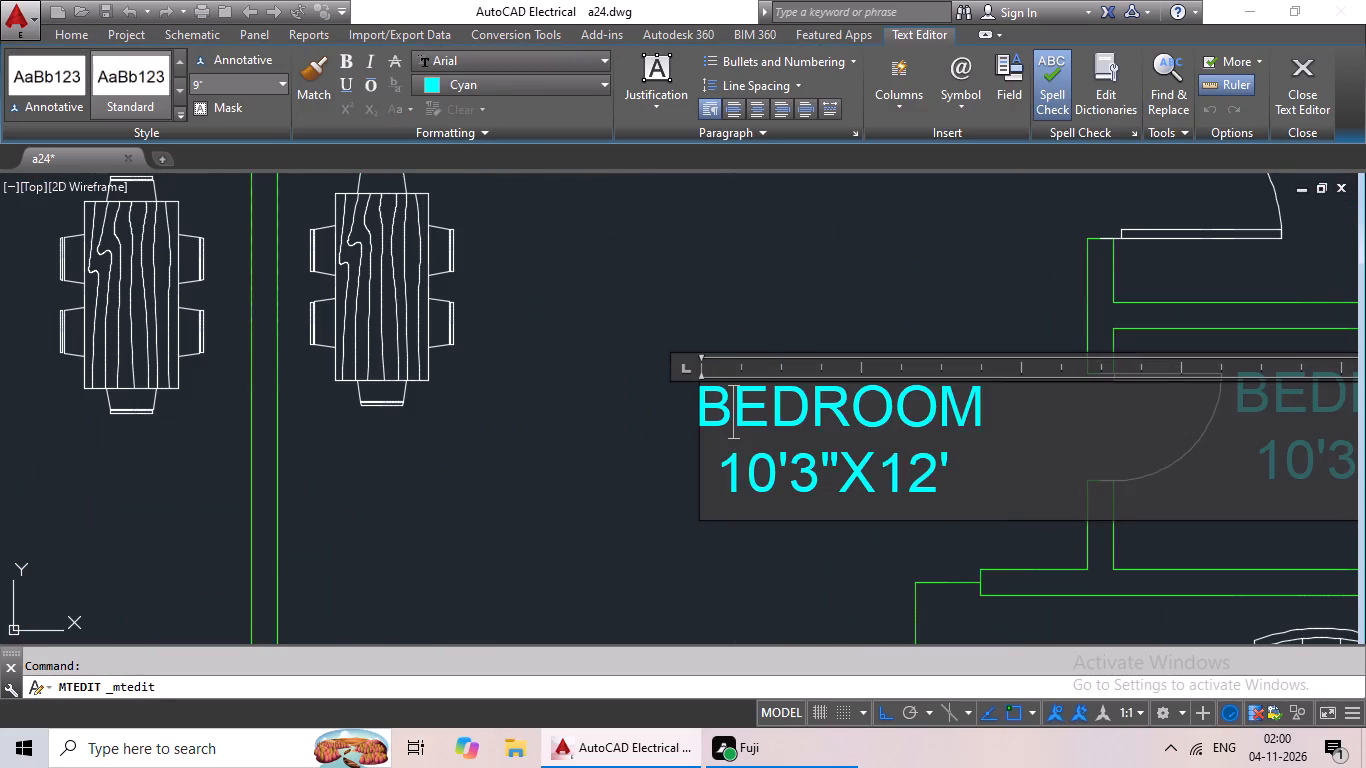
pyautogui.click(965, 472)
pyautogui.press('BackSpace')
pyautogui.press('BackSpace')
pyautogui.press('BackSpace')
pyautogui.press('BackSpace')
pyautogui.press('BackSpace')
pyautogui.press('BackSpace')
pyautogui.press('BackSpace')
pyautogui.press('BackSpace')
pyautogui.press('BackSpace')
pyautogui.press('BackSpace')
pyautogui.press('BackSpace')
pyautogui.press('BackSpace')
pyautogui.press('BackSpace')
pyautogui.press('BackSpace')
pyautogui.press('BackSpace')
pyautogui.press('BackSpace')
pyautogui.press('BackSpace')
pyautogui.press('BackSpace')
pyautogui.press('BackSpace')
pyautogui.press('BackSpace')
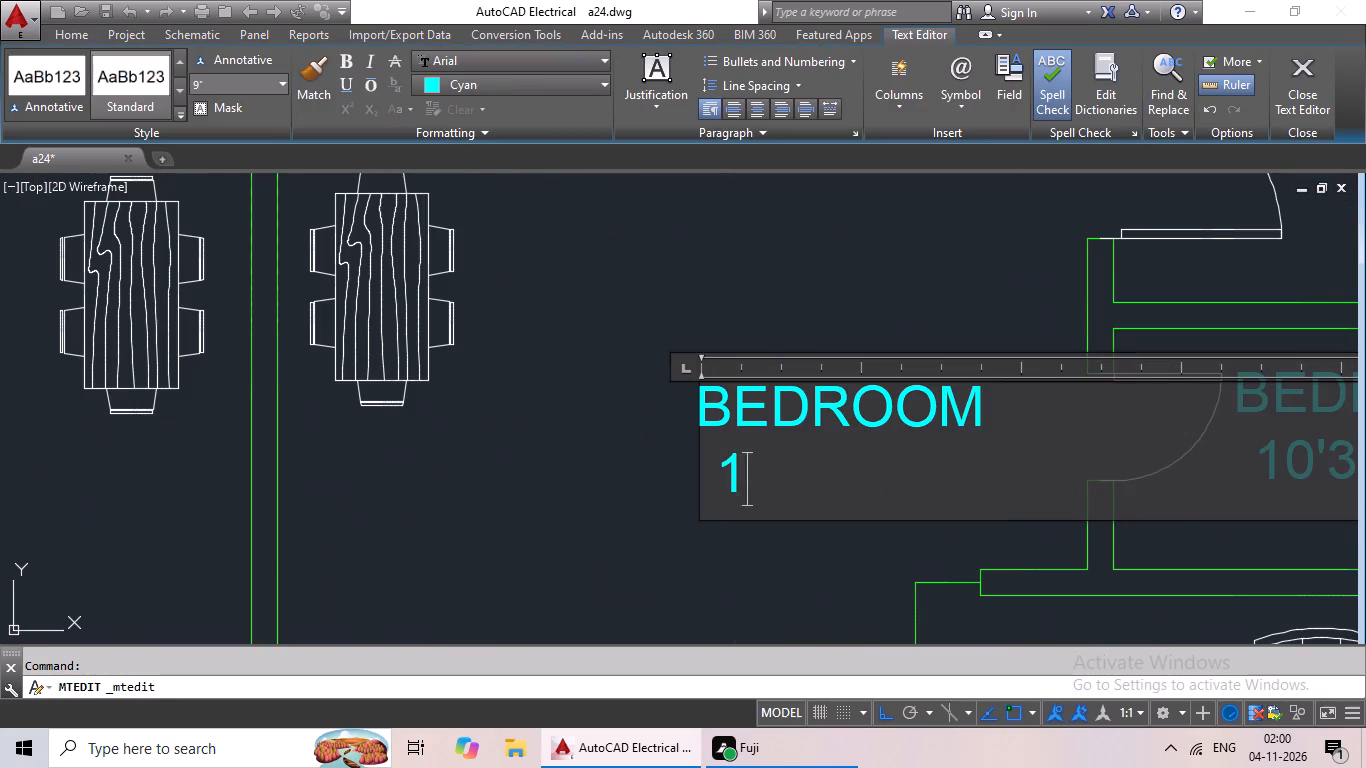
pyautogui.write('dini')
pyautogui.write('ng')
pyautogui.press('BackSpace')
pyautogui.press('BackSpace')
pyautogui.press('BackSpace')
pyautogui.press('BackSpace')
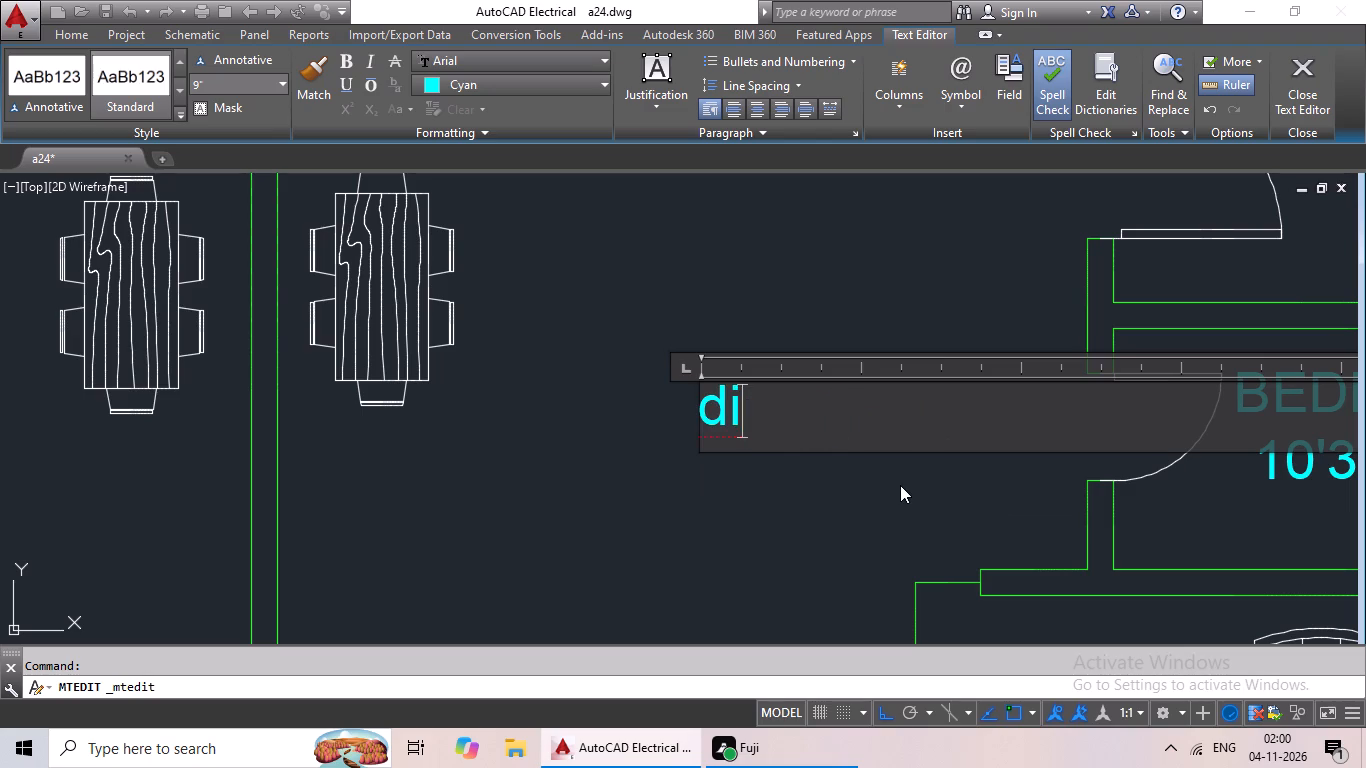
pyautogui.press('BackSpace')
pyautogui.press('BackSpace')
pyautogui.write('DI')
pyautogui.write('NIN')
pyautogui.hotkey('shift', 'g')
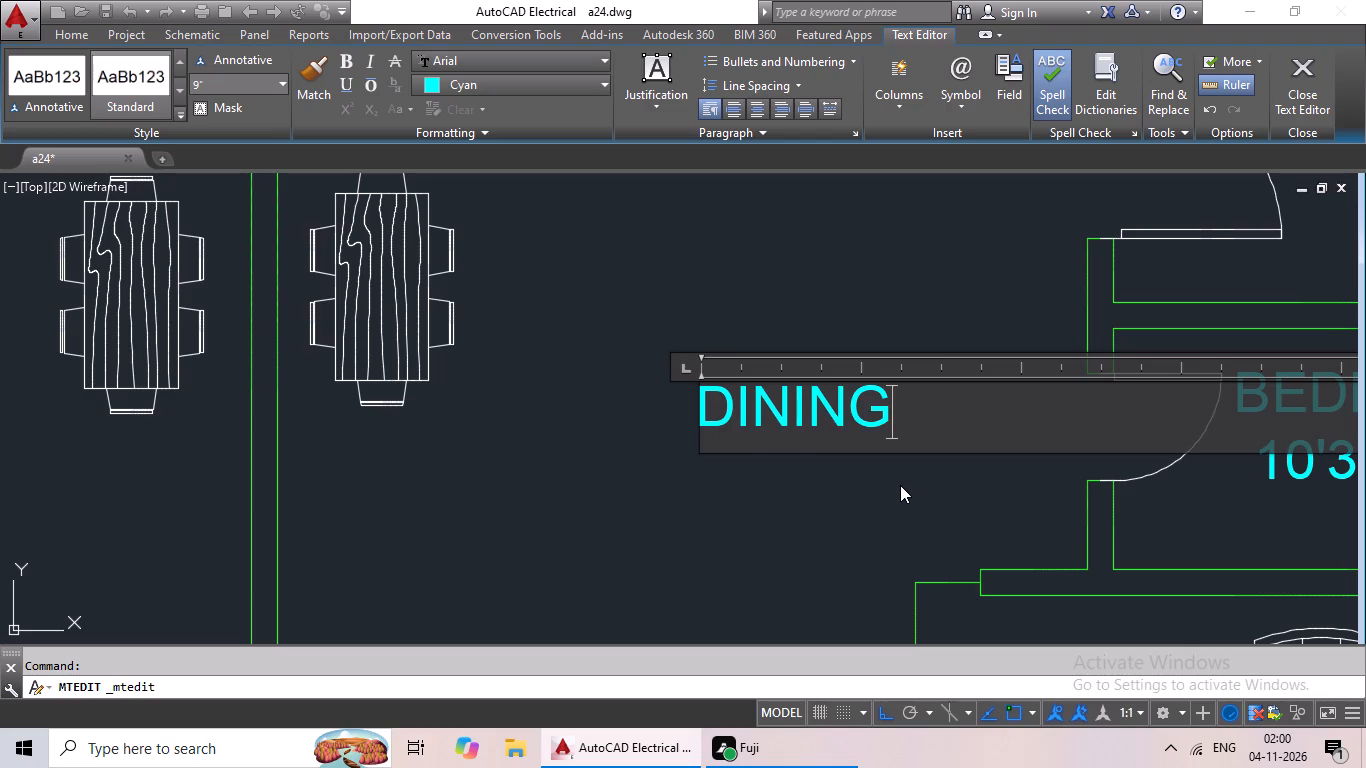
pyautogui.press('space')
pyautogui.write('AREA')
pyautogui.press('Return')
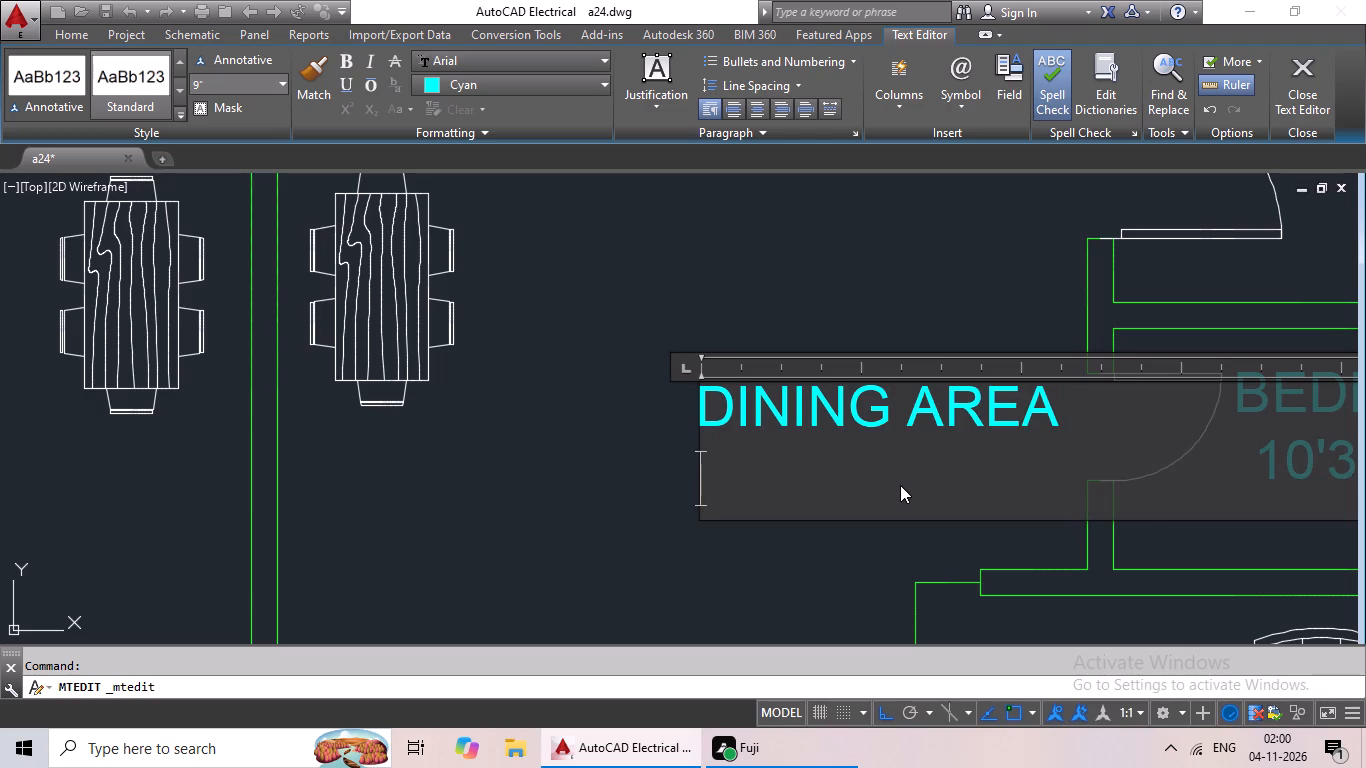
pyautogui.write("16'8")
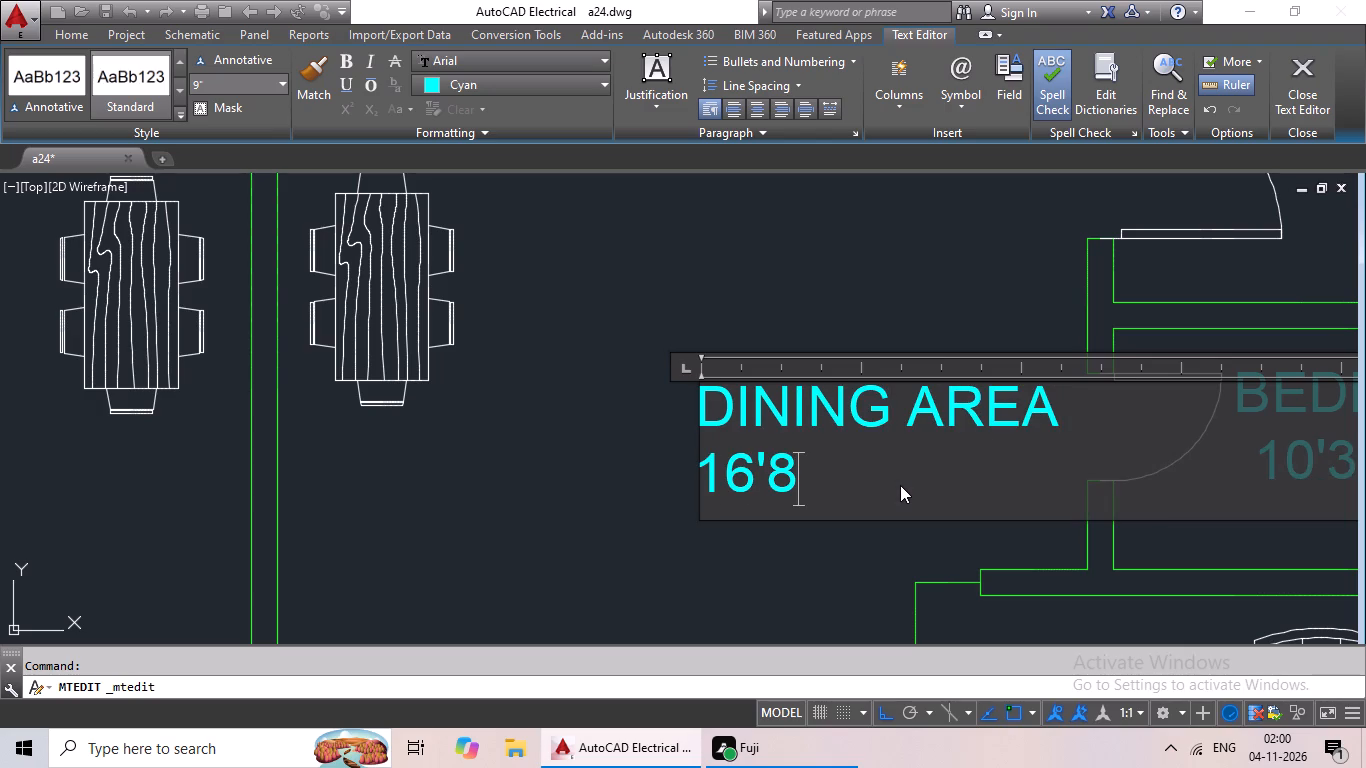
pyautogui.hotkey('shift', '"')
pyautogui.hotkey('shift', 'x')
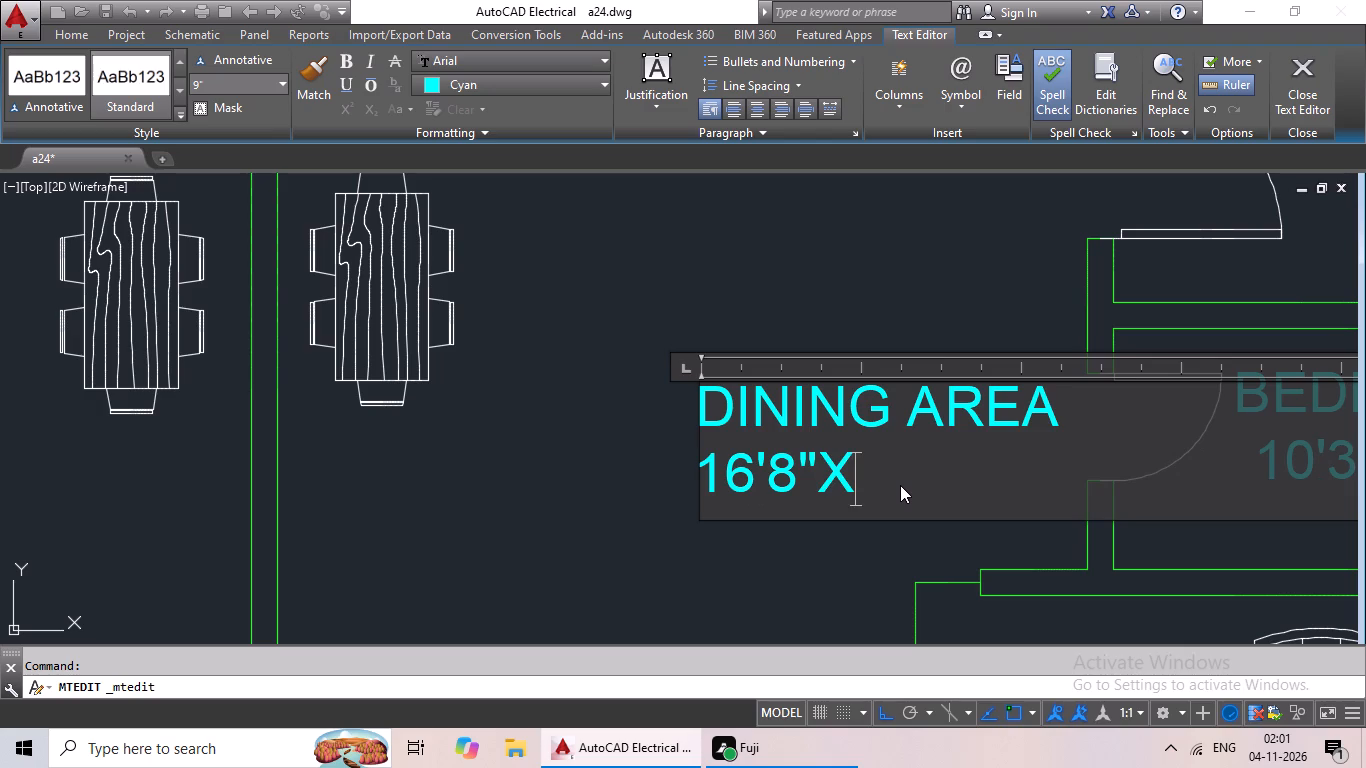
pyautogui.write("13'")
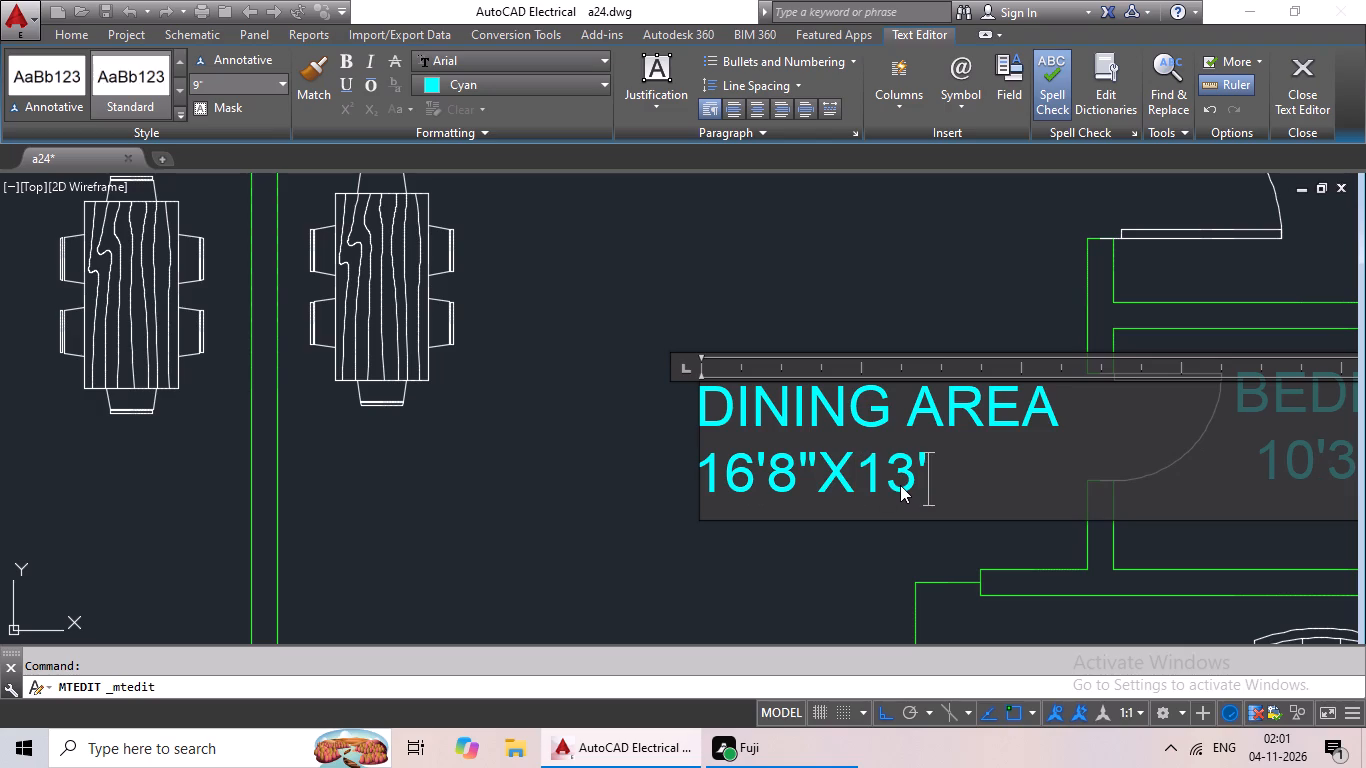
pyautogui.write('11"')
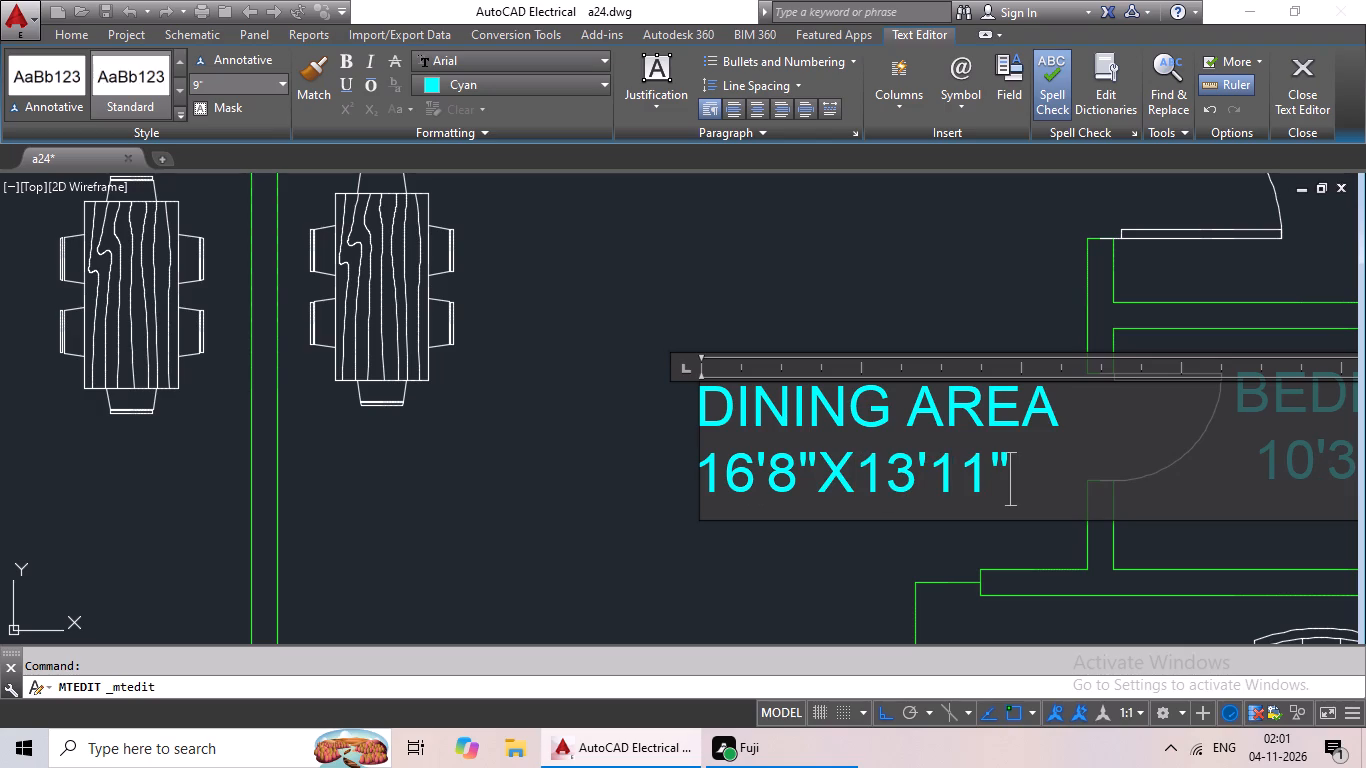
# Indent the 16'8"X13'11" line by one space in the right flat's dining area label.
pyautogui.click(704, 468)
pyautogui.press('space')
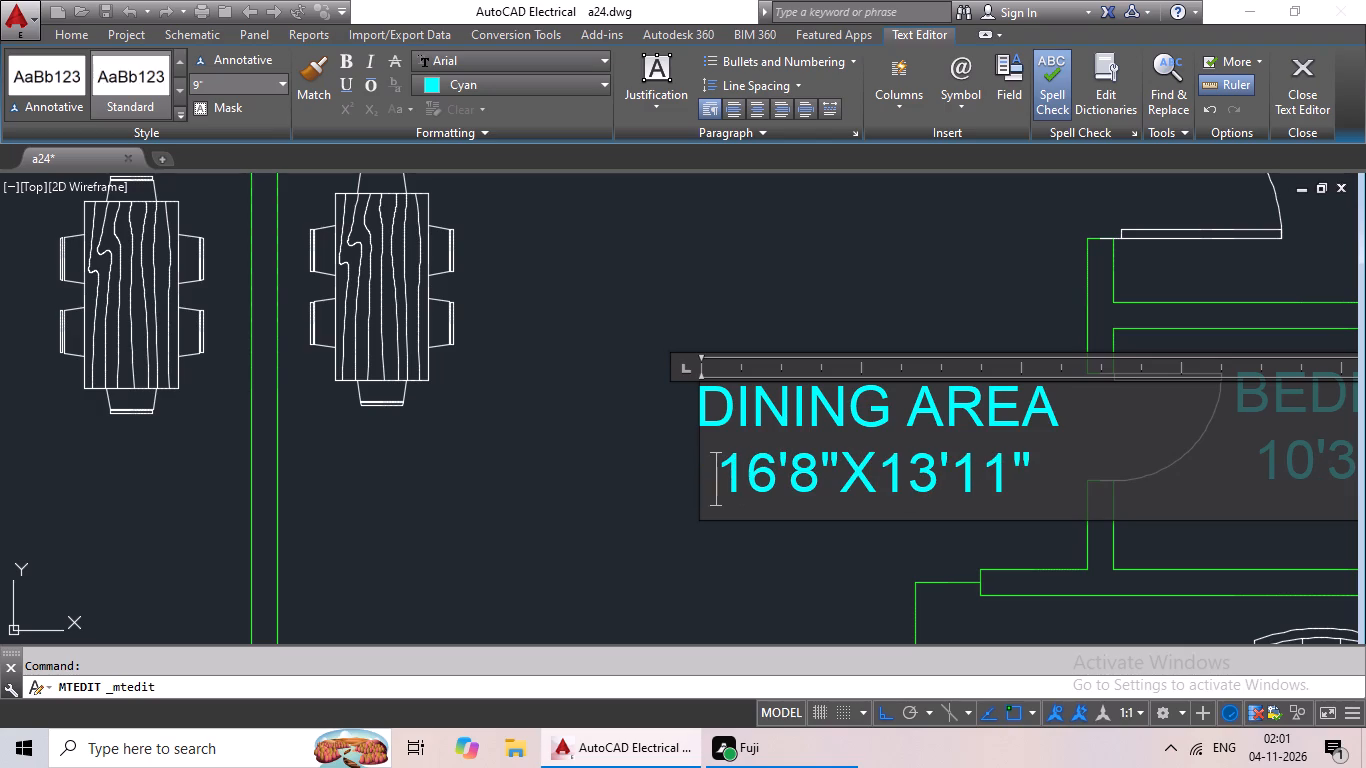
pyautogui.click(811, 303)
# Replace the BEDROOM label below the stove and sink in the right flat with KITCHEN and 7'X7' on two lines.
pyautogui.scroll(-2, 813, 316)
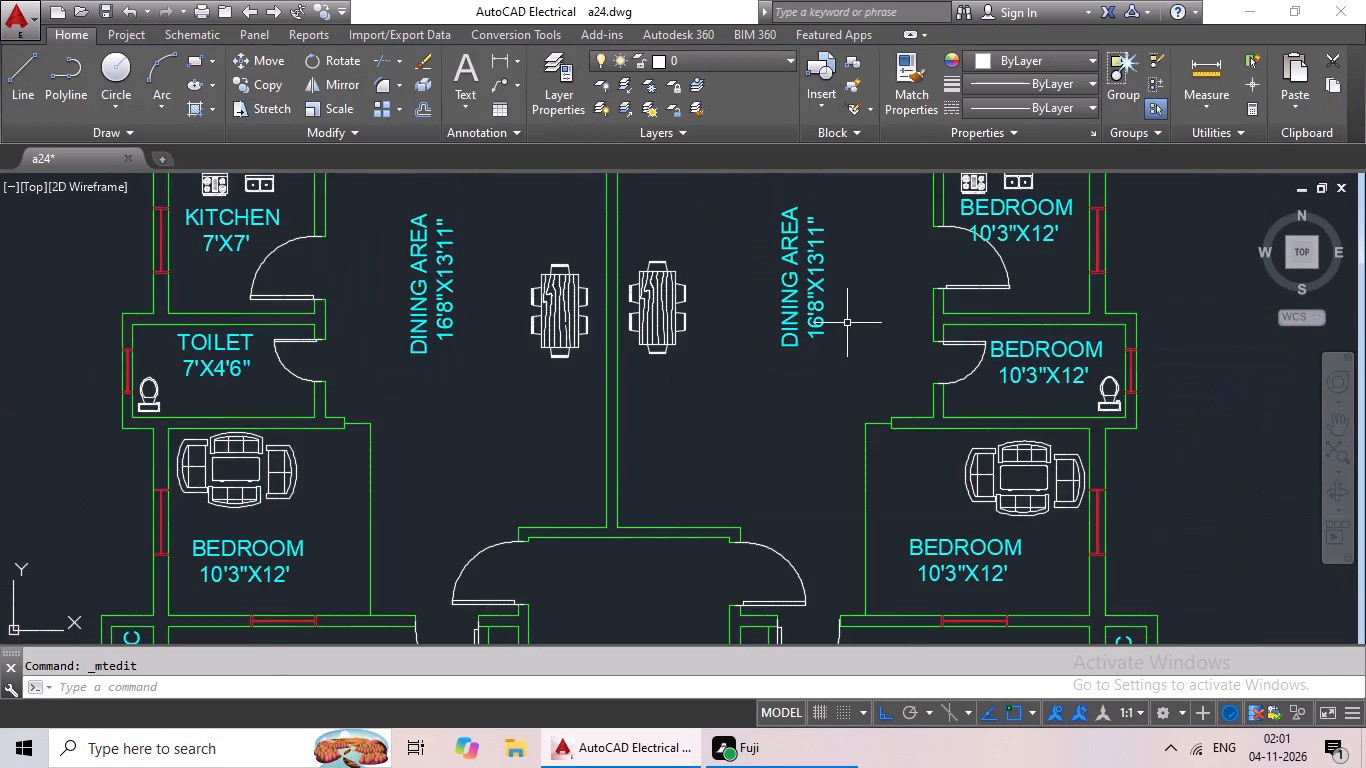
pyautogui.scroll(-1, 847, 323)
pyautogui.moveTo(844, 328); pyautogui.dragTo(662, 364, button='middle')
pyautogui.doubleClick(775, 288)
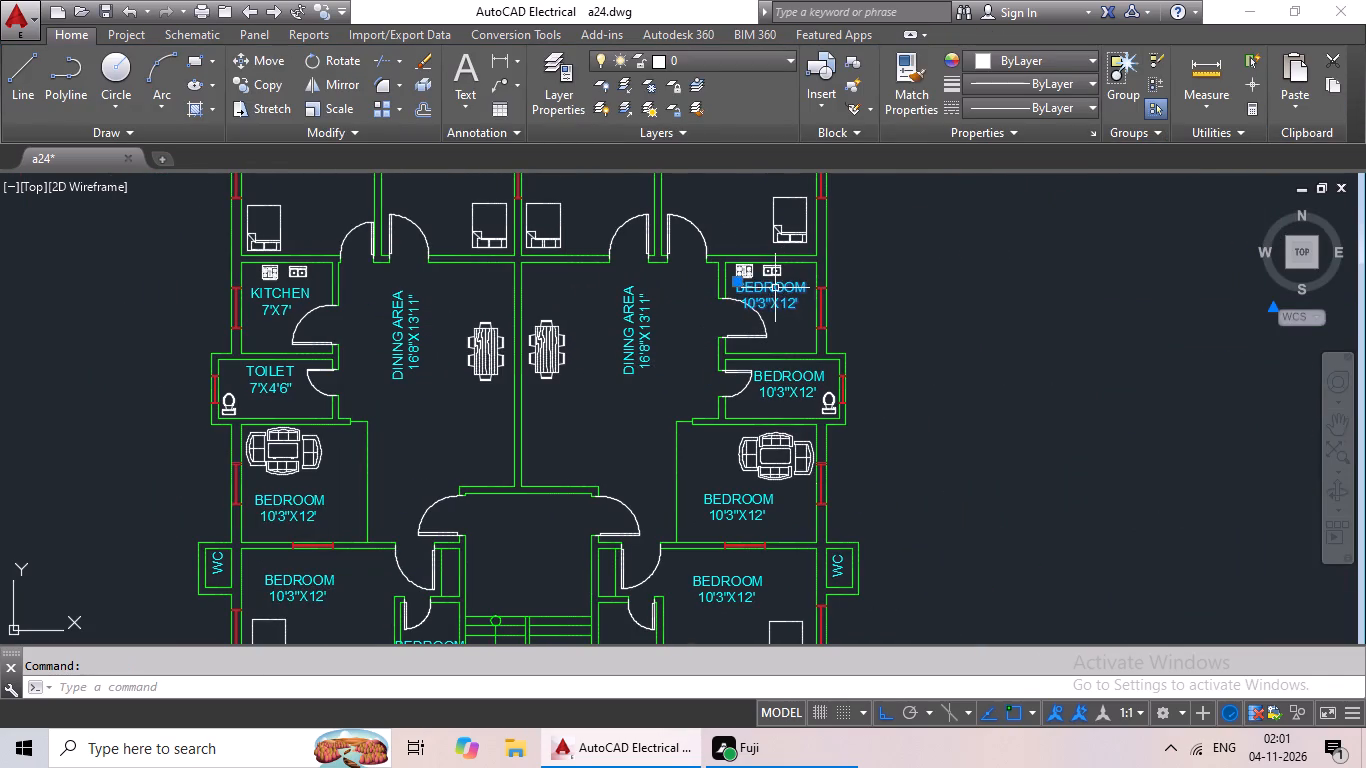
pyautogui.scroll(3, 779, 298)
pyautogui.scroll(-3, 816, 318)
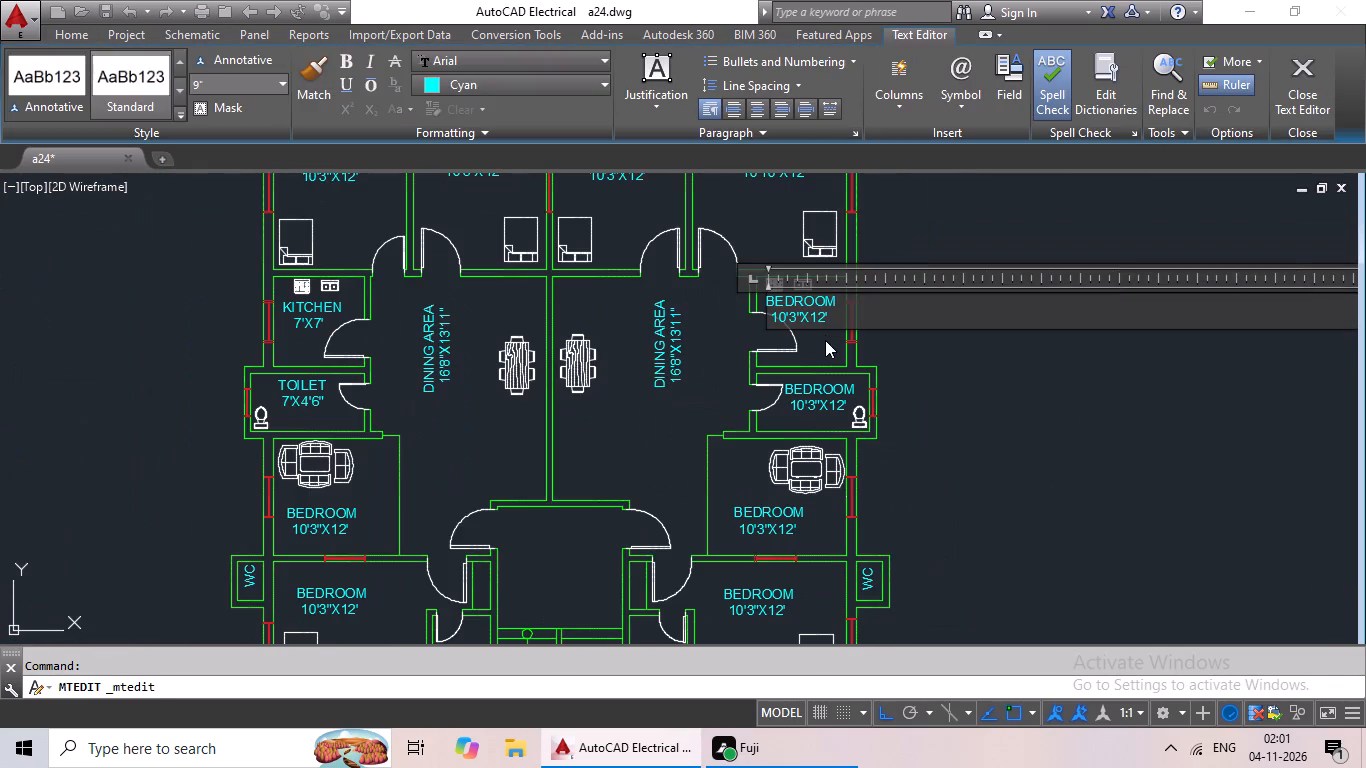
pyautogui.scroll(2, 851, 314)
pyautogui.click(839, 322)
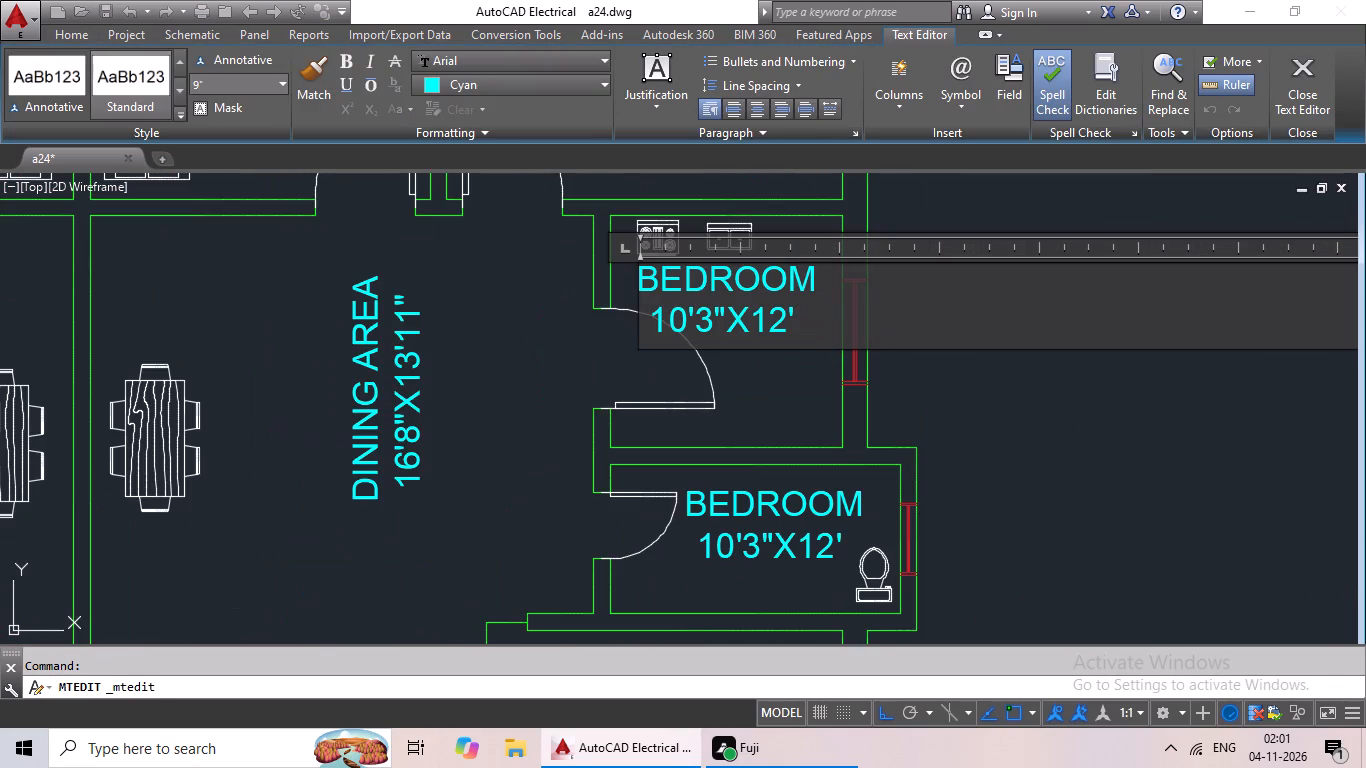
pyautogui.press('BackSpace')
pyautogui.press('BackSpace')
pyautogui.press('BackSpace')
pyautogui.press('BackSpace')
pyautogui.press('BackSpace')
pyautogui.press('BackSpace')
pyautogui.press('BackSpace')
pyautogui.press('BackSpace')
pyautogui.press('BackSpace')
pyautogui.press('BackSpace')
pyautogui.press('BackSpace')
pyautogui.press('BackSpace')
pyautogui.press('BackSpace')
pyautogui.press('BackSpace')
pyautogui.press('BackSpace')
pyautogui.press('BackSpace')
pyautogui.press('BackSpace')
pyautogui.press('BackSpace')
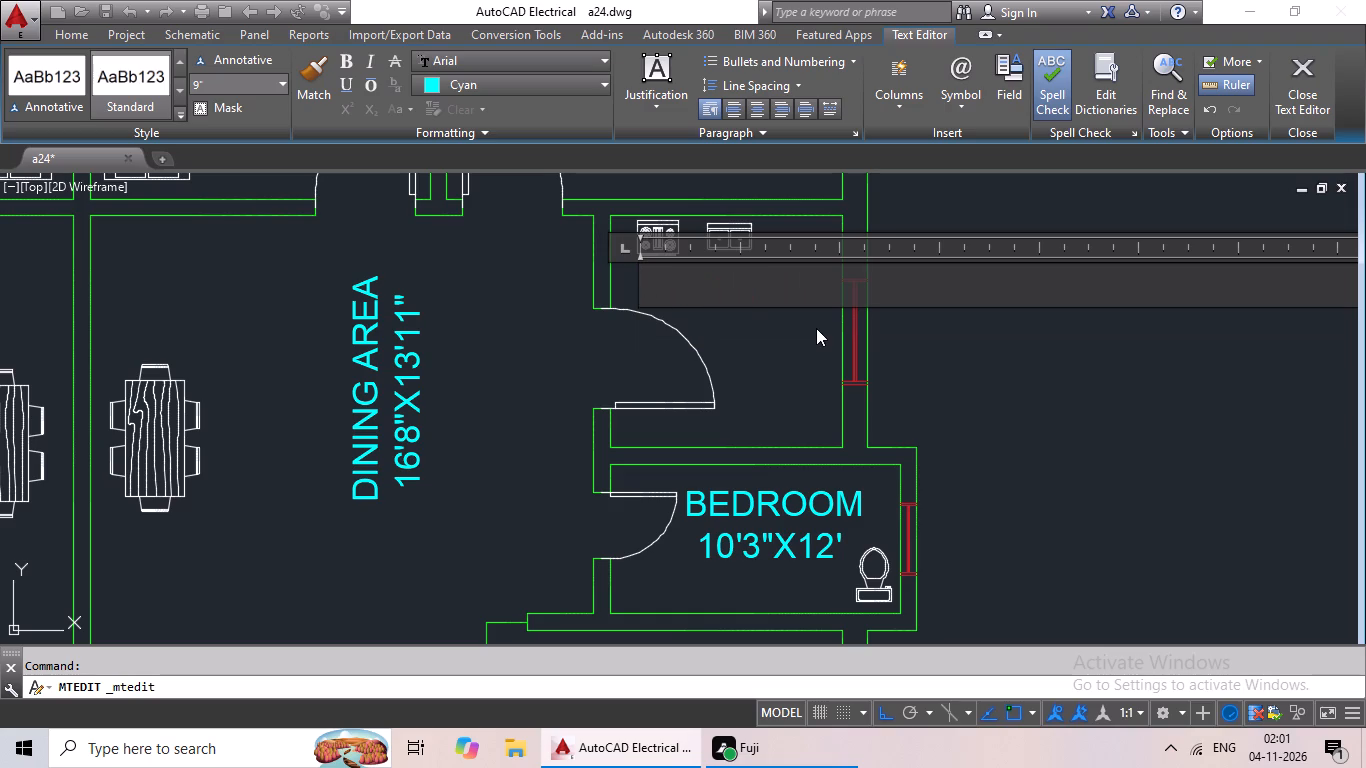
pyautogui.write('KI')
pyautogui.write('TCHEN')
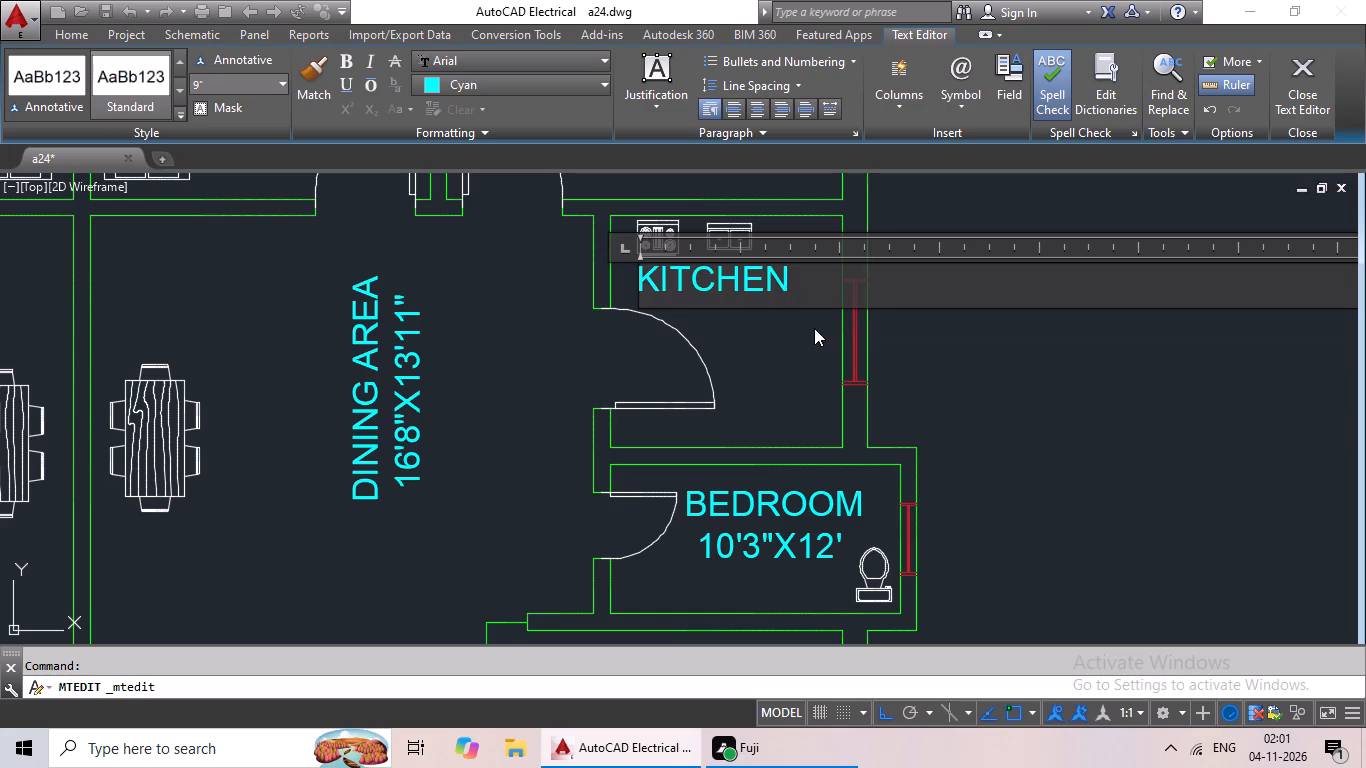
pyautogui.press('Return')
pyautogui.write("7'X7'")
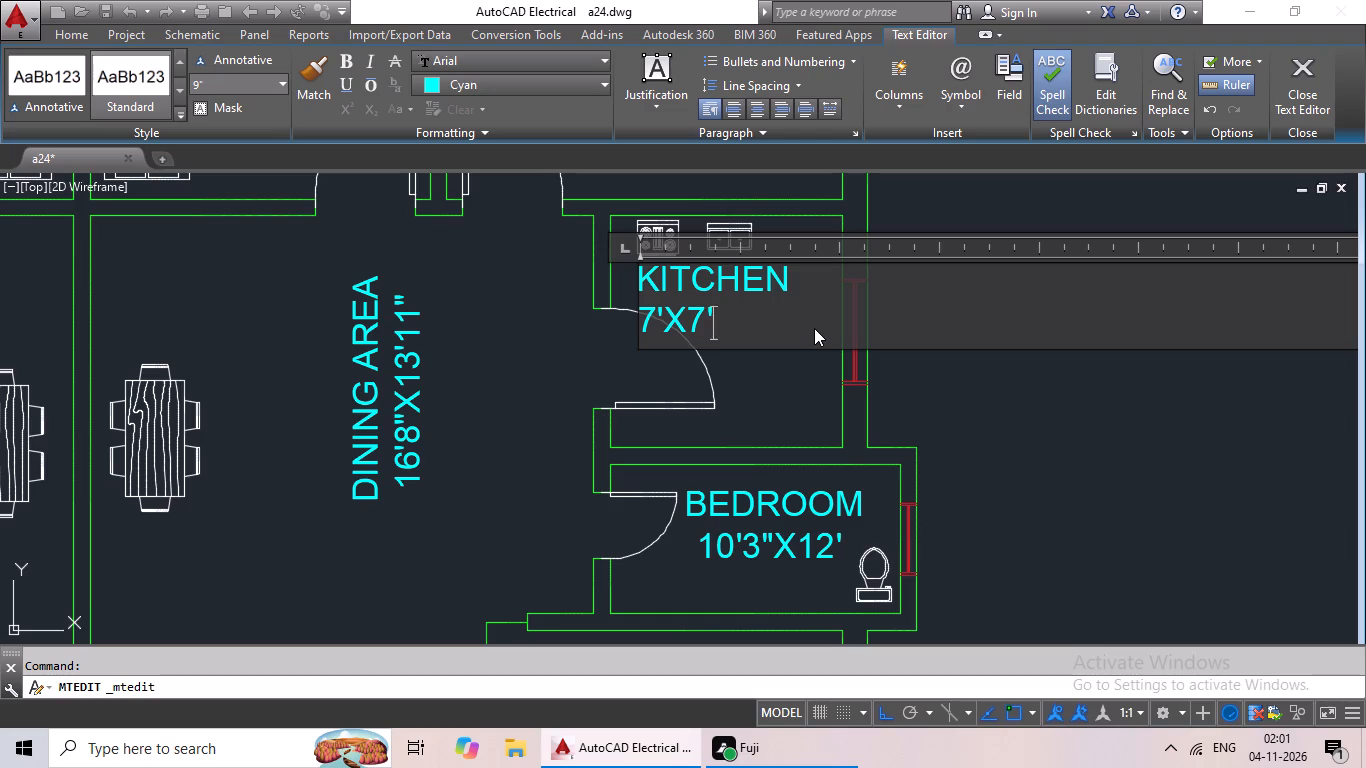
# Indent the KITCHEN line by two spaces and the 7'X7' line by six spaces in the right flat's kitchen label.
pyautogui.click(643, 272)
pyautogui.press('space')
pyautogui.press('space')
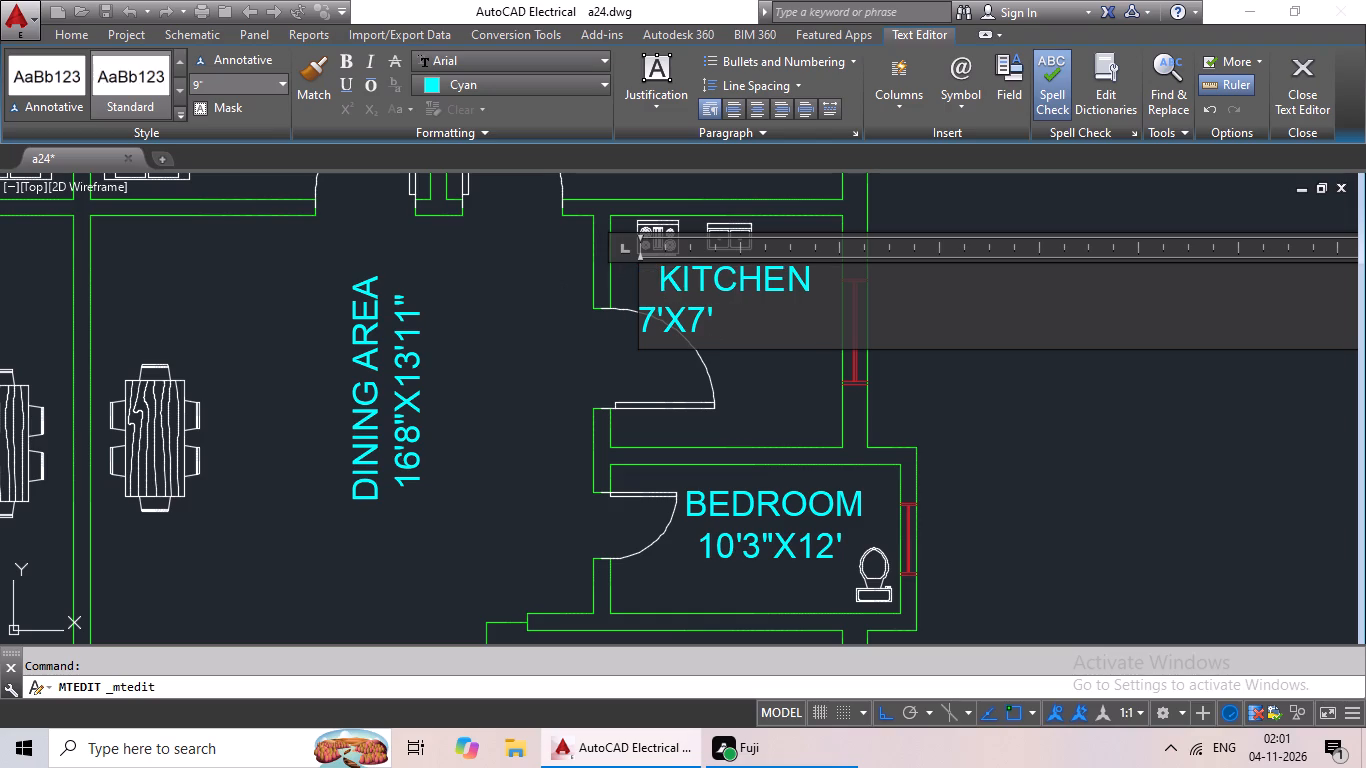
pyautogui.click(647, 317)
pyautogui.press('space')
pyautogui.press('space')
pyautogui.press('space')
pyautogui.press('space')
pyautogui.press('space')
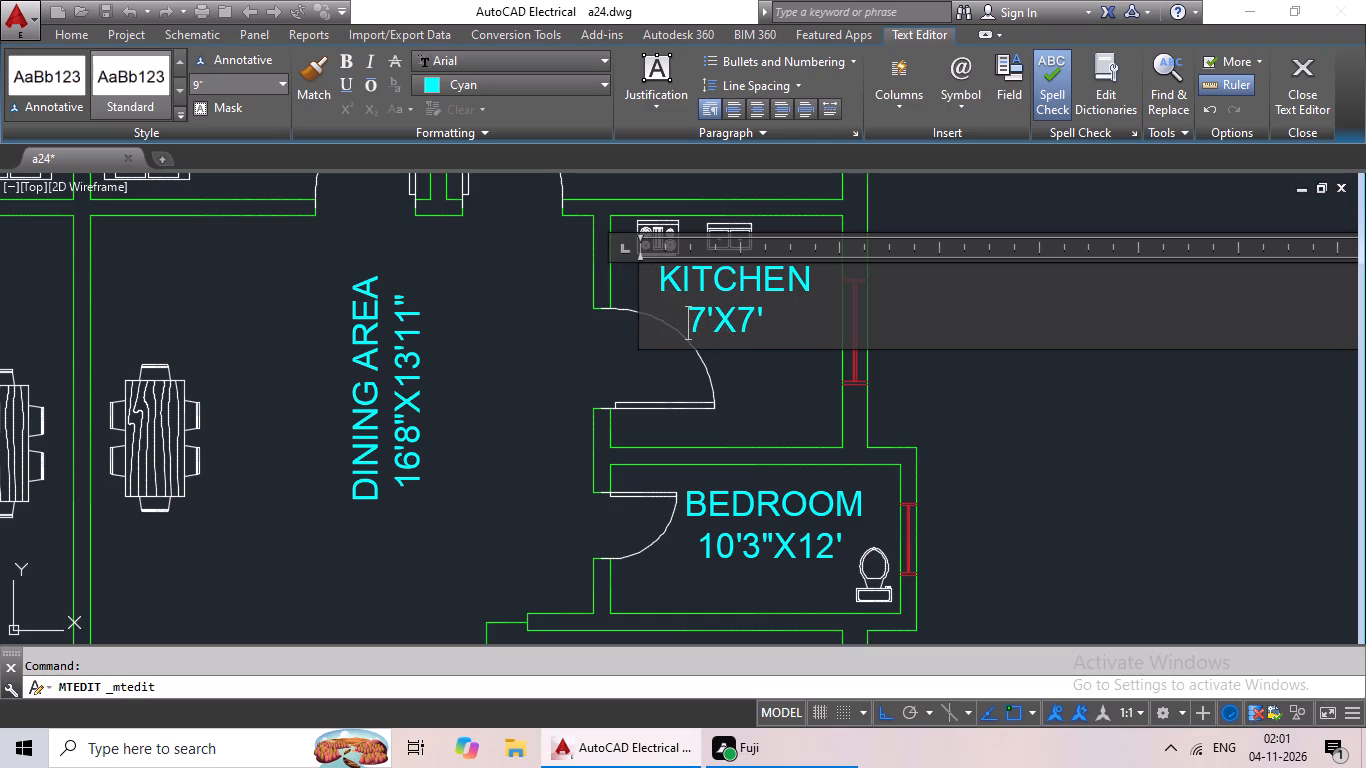
pyautogui.press('space')
pyautogui.click(778, 379)
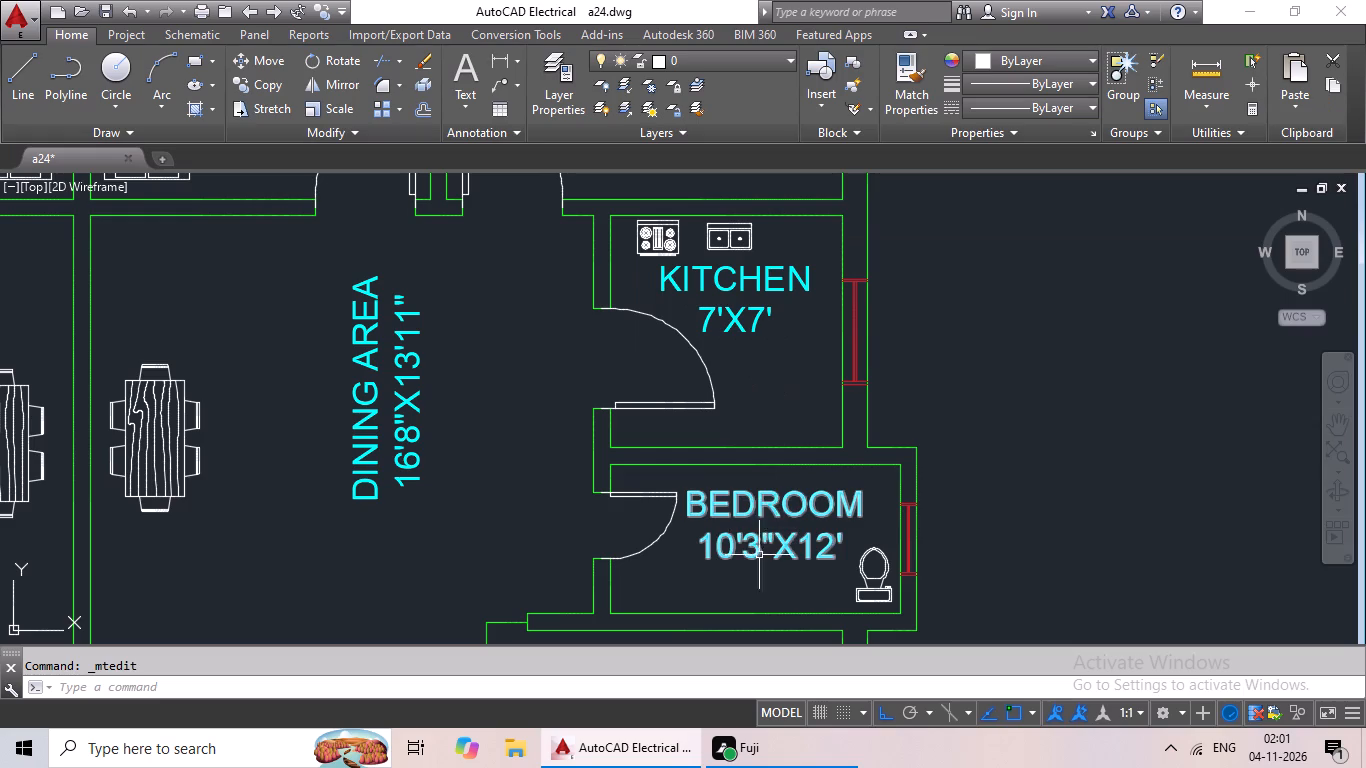
# Replace the label in the right flat's room below the kitchen with TOILET and 7'X4'6" on two lines.
pyautogui.doubleClick(763, 514)
pyautogui.scroll(2, 817, 571)
pyautogui.click(918, 530)
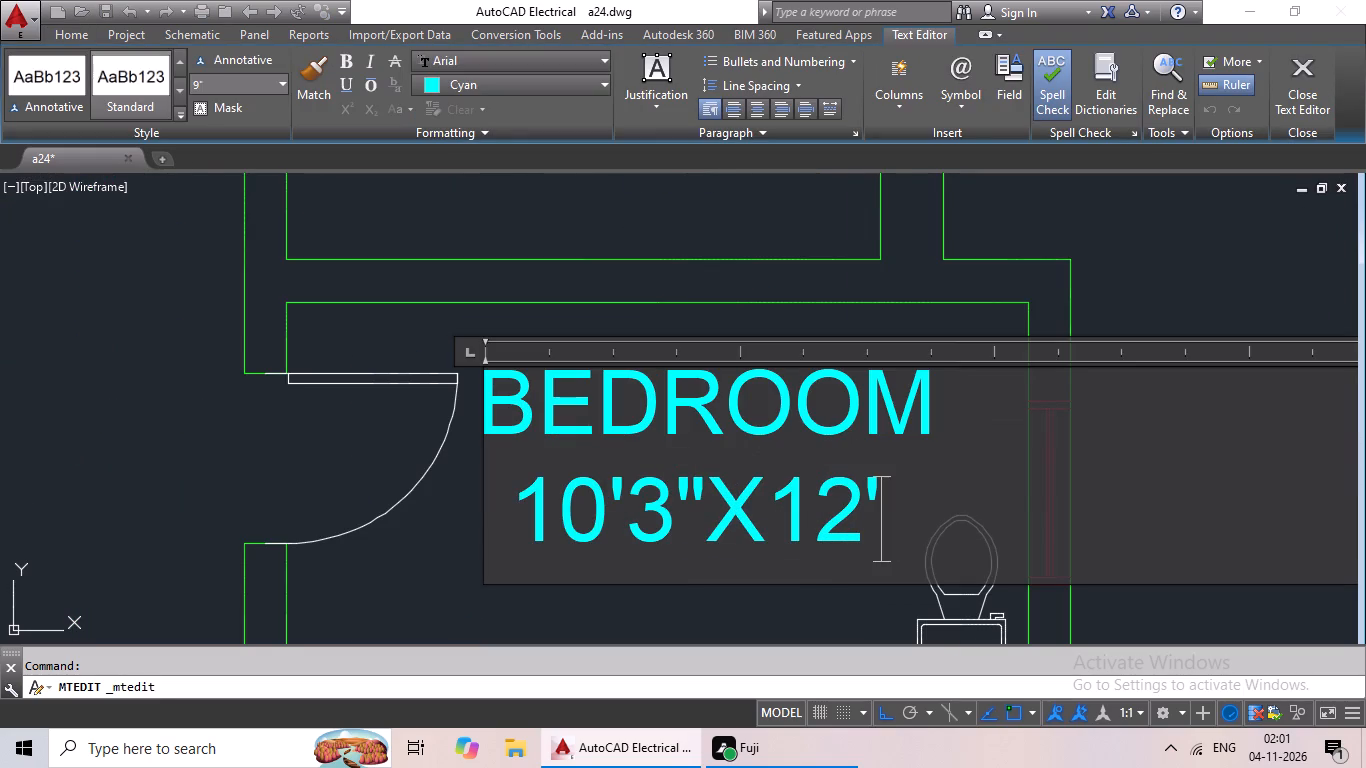
pyautogui.press('BackSpace')
pyautogui.press('BackSpace')
pyautogui.press('BackSpace')
pyautogui.press('BackSpace')
pyautogui.press('BackSpace')
pyautogui.press('BackSpace')
pyautogui.press('BackSpace')
pyautogui.press('BackSpace')
pyautogui.press('BackSpace')
pyautogui.press('BackSpace')
pyautogui.press('BackSpace')
pyautogui.press('BackSpace')
pyautogui.press('BackSpace')
pyautogui.press('BackSpace')
pyautogui.press('BackSpace')
pyautogui.press('BackSpace')
pyautogui.press('BackSpace')
pyautogui.press('BackSpace')
pyautogui.press('BackSpace')
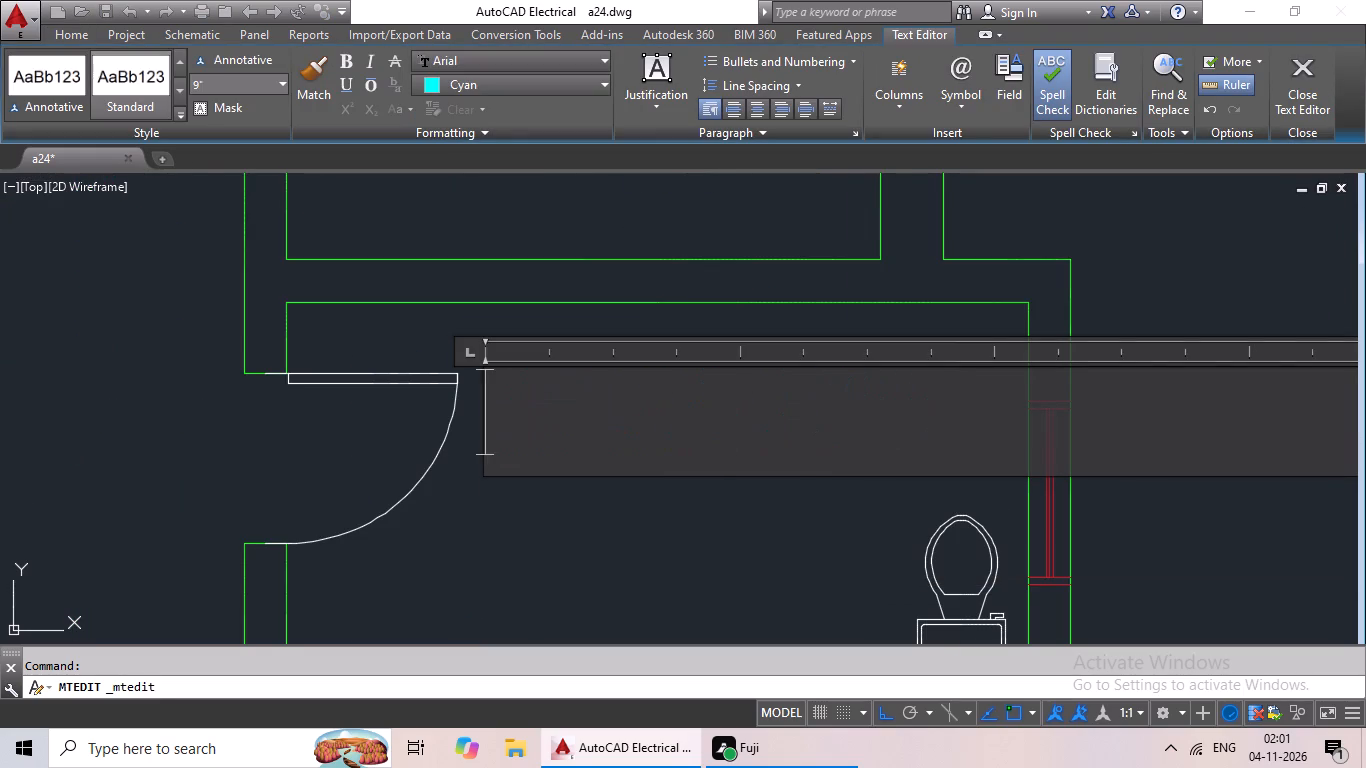
pyautogui.write('TOILET')
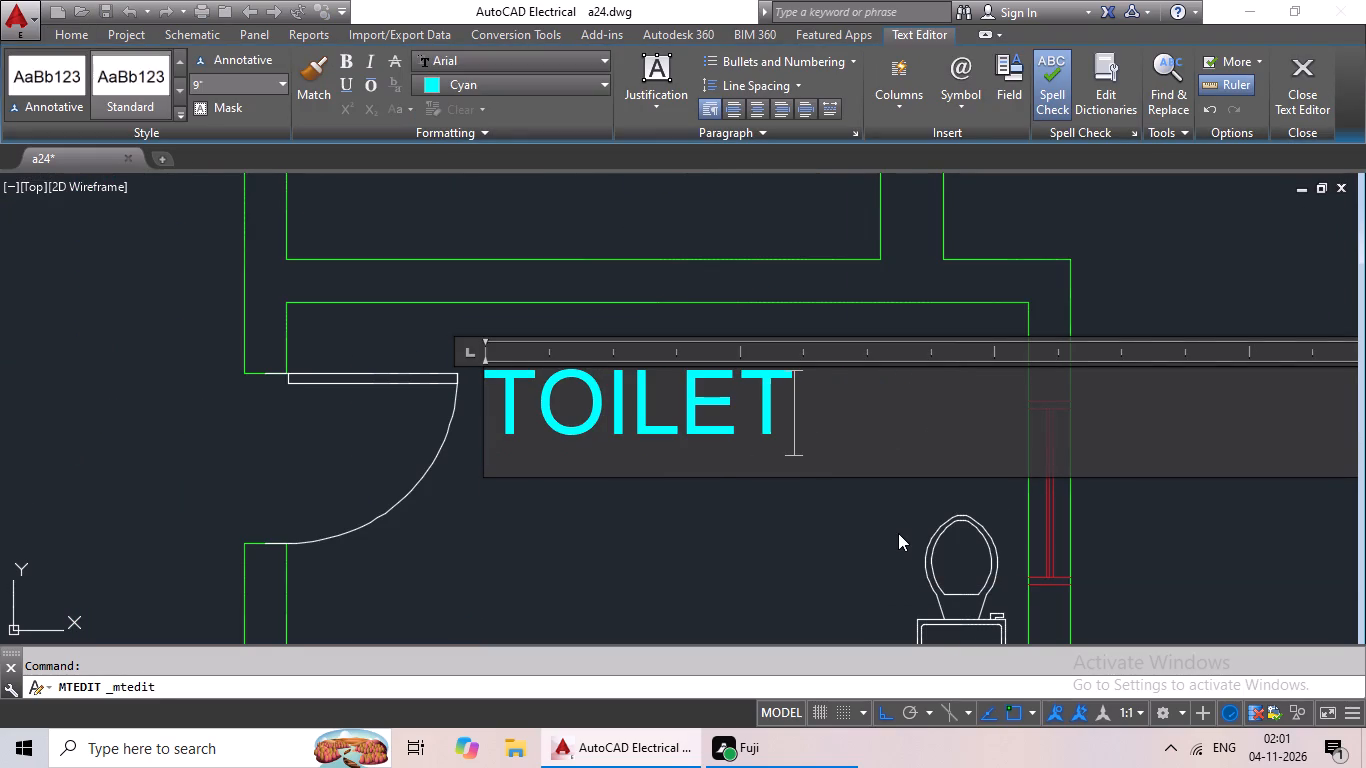
pyautogui.press('Return')
pyautogui.write("7'X4'6")
pyautogui.hotkey('shift', '"')
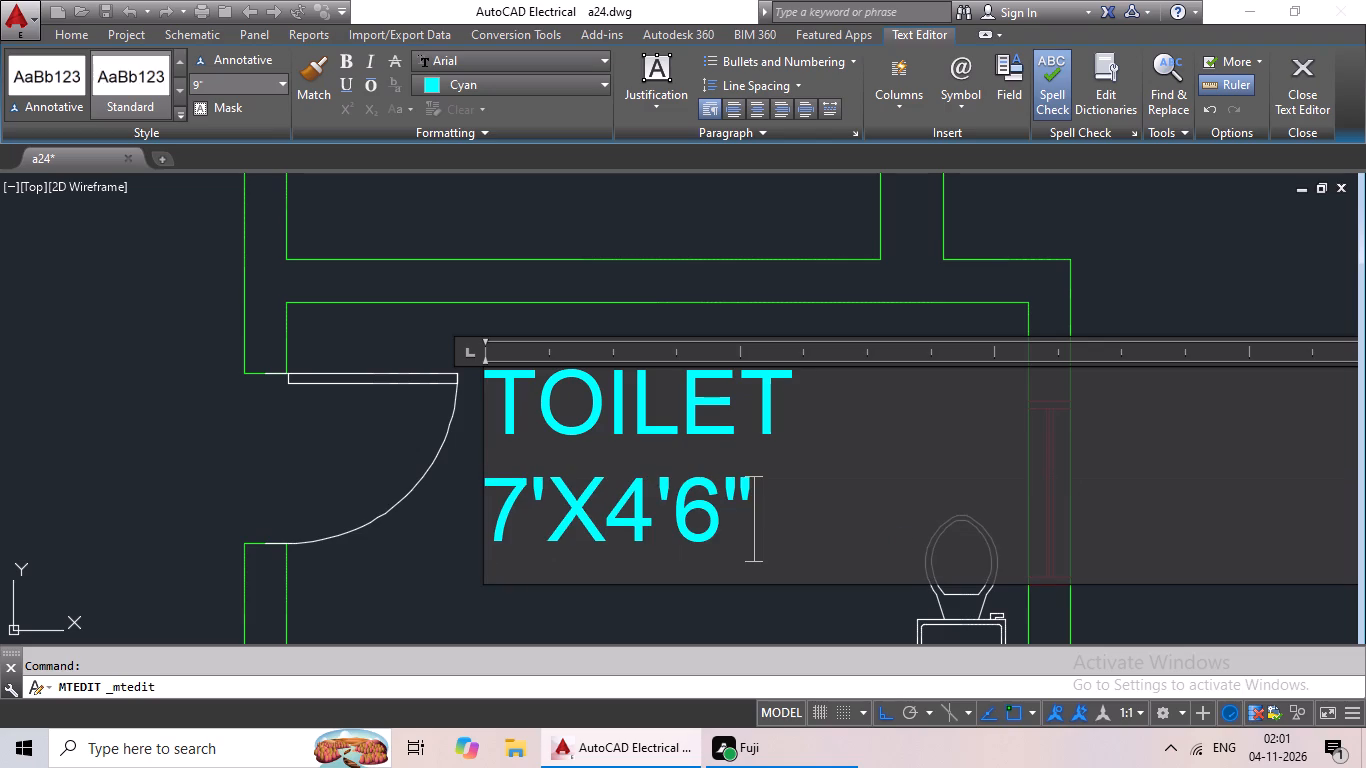
# Indent the TOILET line by four spaces and the 7'X4'6" line by five spaces in the right flat's toilet label.
pyautogui.click(491, 393)
pyautogui.press('space')
pyautogui.press('space')
pyautogui.press('space')
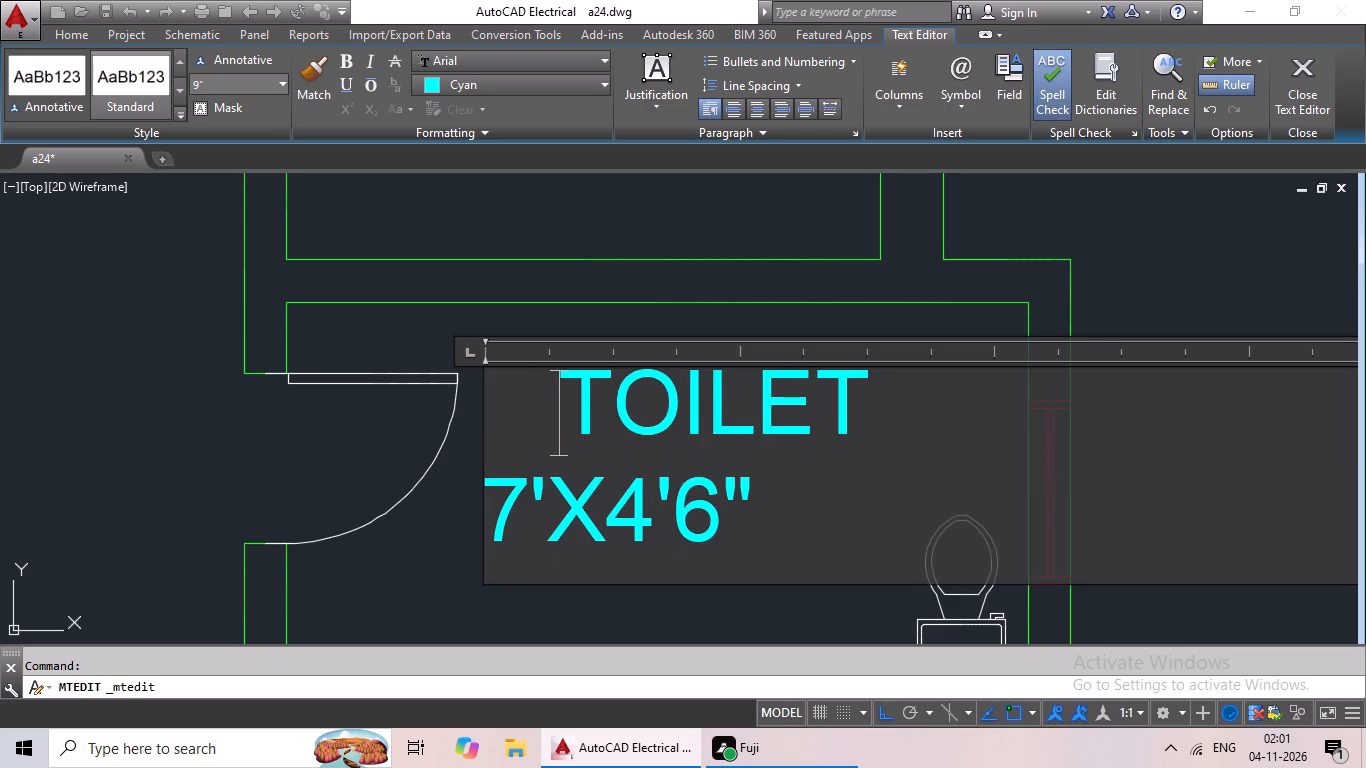
pyautogui.press('space')
pyautogui.click(498, 483)
pyautogui.press('space')
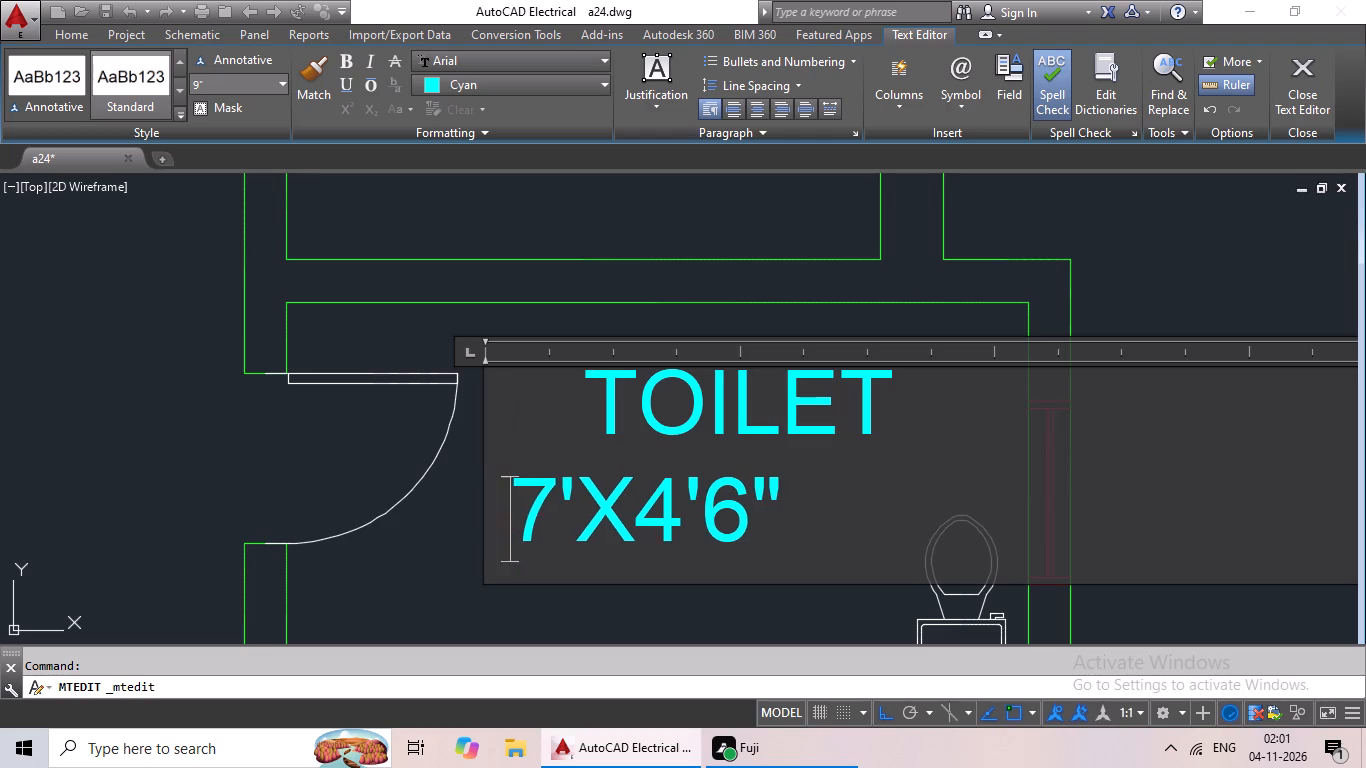
pyautogui.press('space')
pyautogui.press('space')
pyautogui.press('space')
pyautogui.press('space')
pyautogui.click(436, 565)
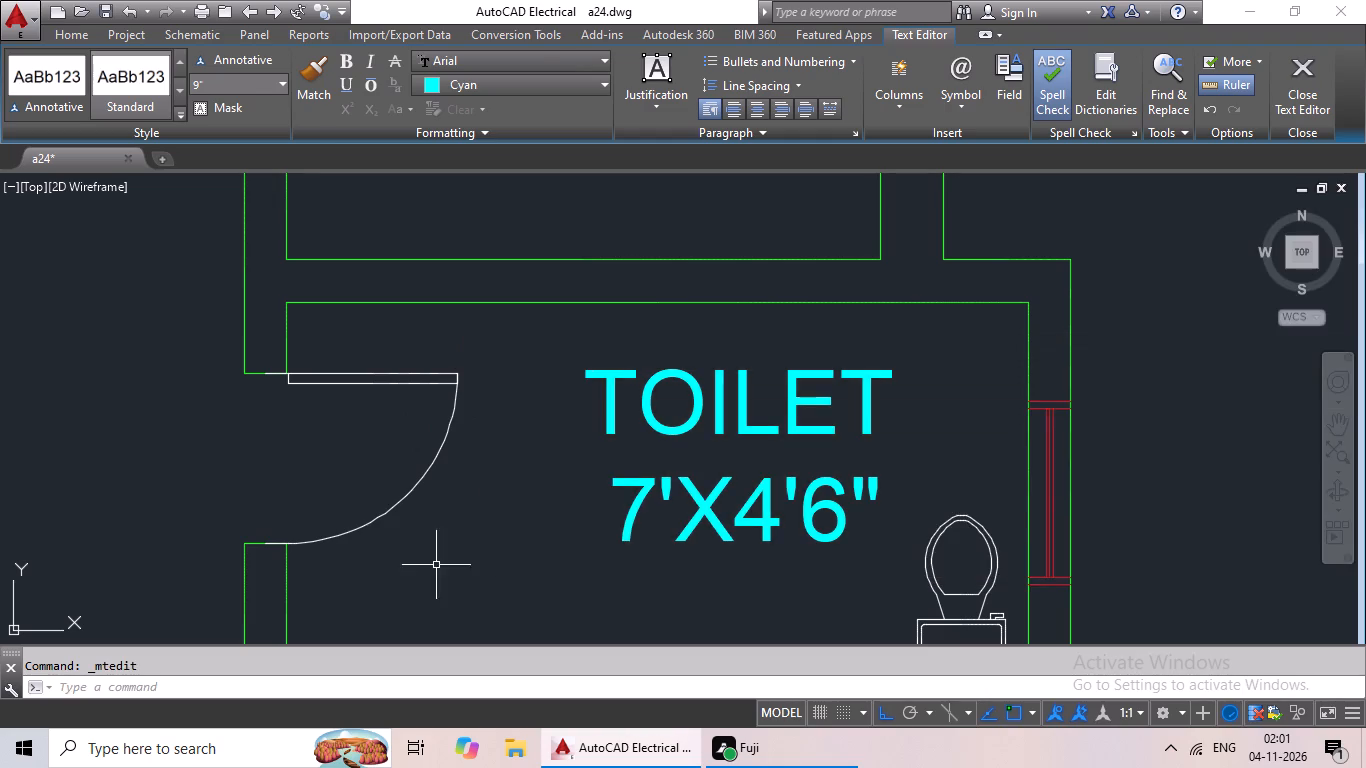
# Replace the BEDROOM label below the sofa set in the left flat with LIVING AREA and 11'X9 on two lines.
pyautogui.scroll(-4, 459, 546)
pyautogui.moveTo(465, 545); pyautogui.dragTo(603, 459, button='middle')
pyautogui.scroll(-1, 564, 466)
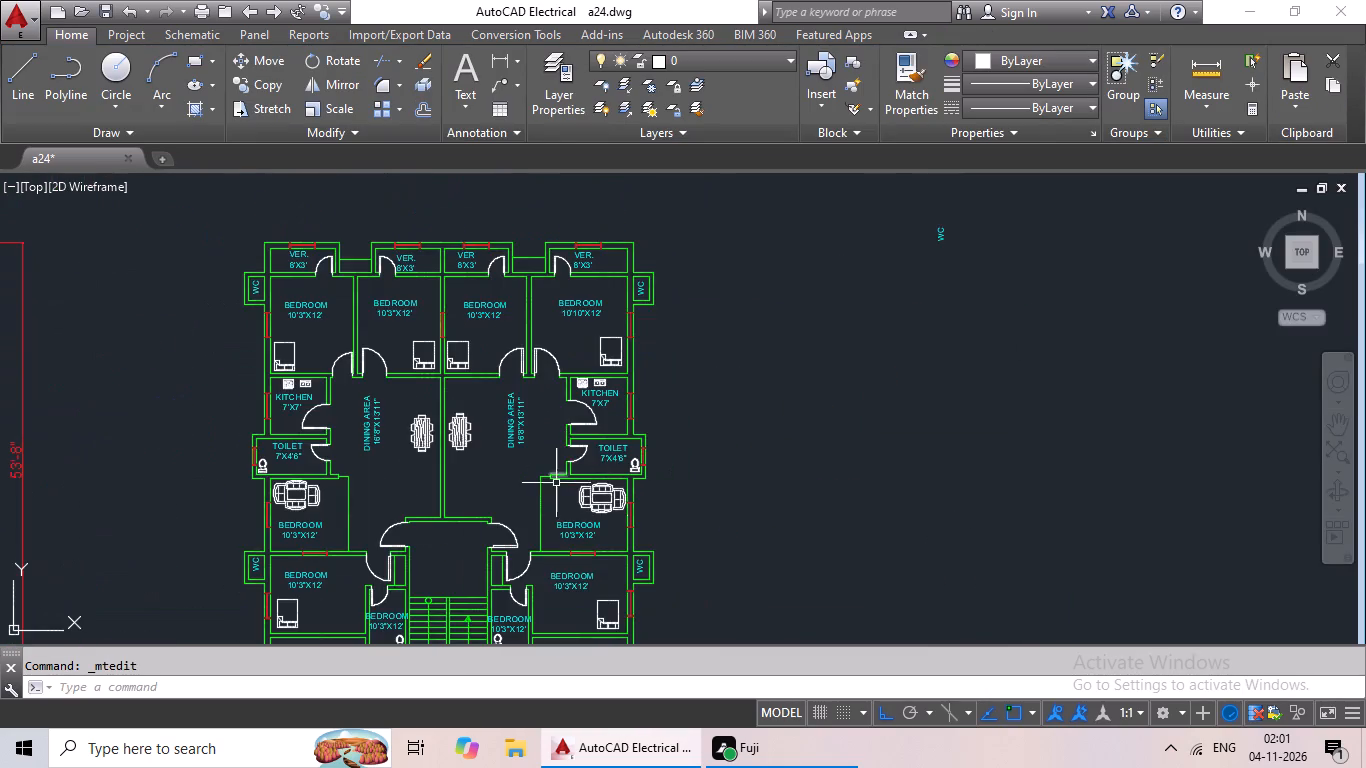
pyautogui.moveTo(549, 492); pyautogui.dragTo(698, 438, button='middle')
pyautogui.moveTo(484, 494); pyautogui.dragTo(657, 475, button='middle')
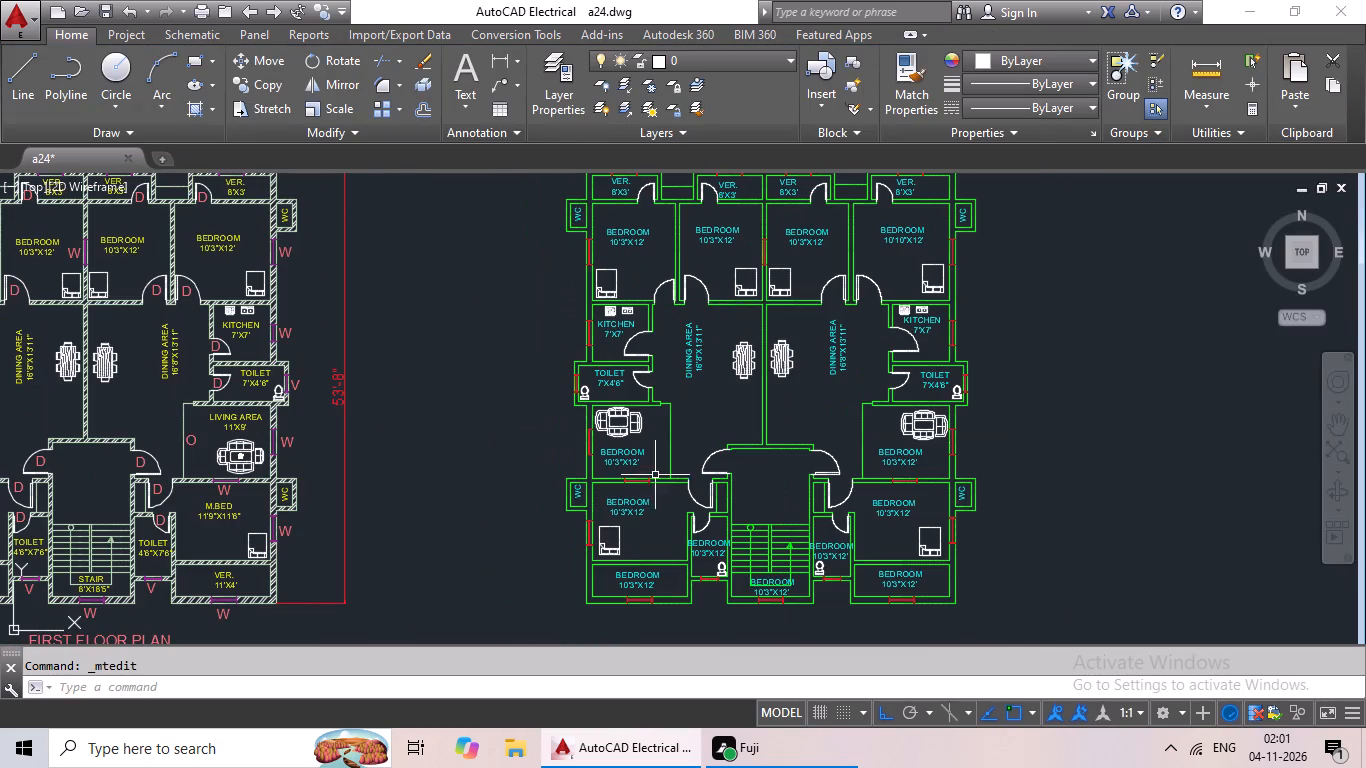
pyautogui.moveTo(647, 477); pyautogui.dragTo(789, 473, button='middle')
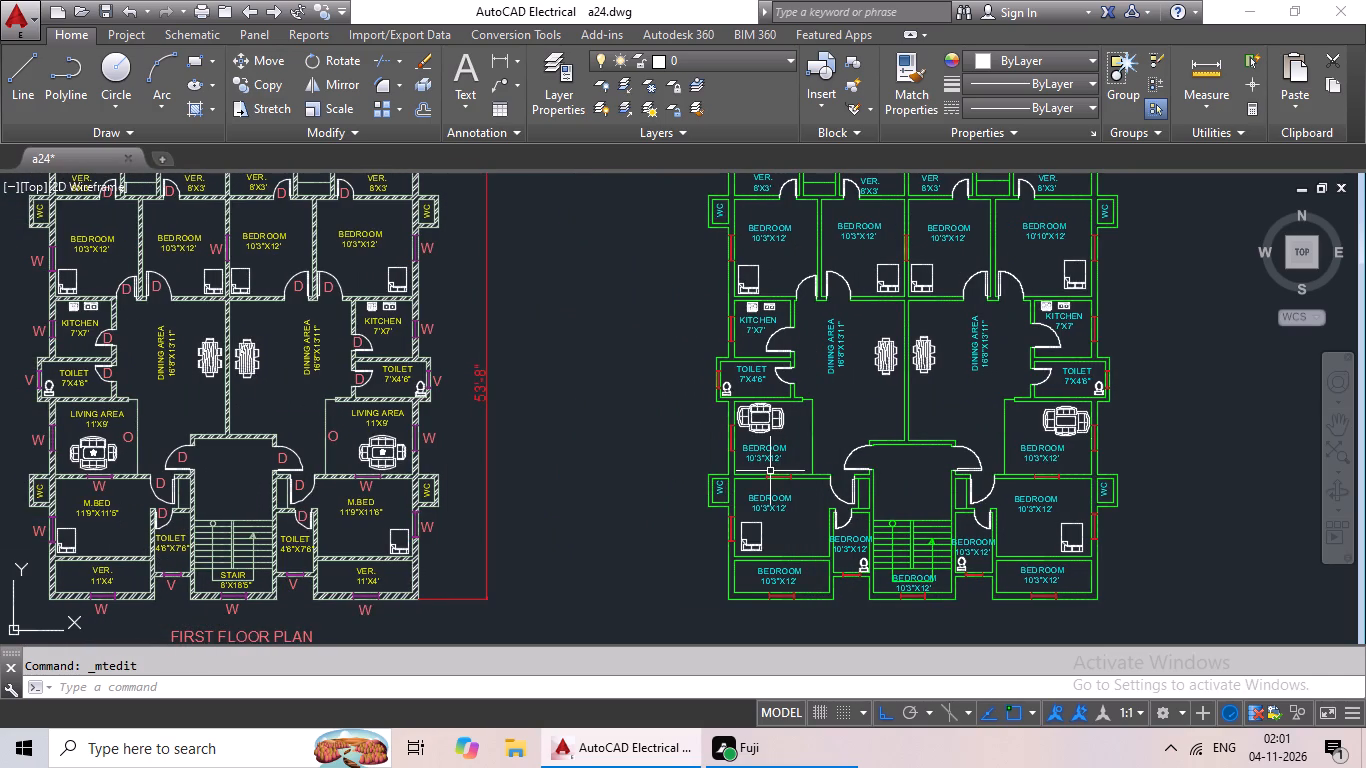
pyautogui.scroll(4, 769, 470)
pyautogui.doubleClick(772, 409)
pyautogui.doubleClick(736, 410)
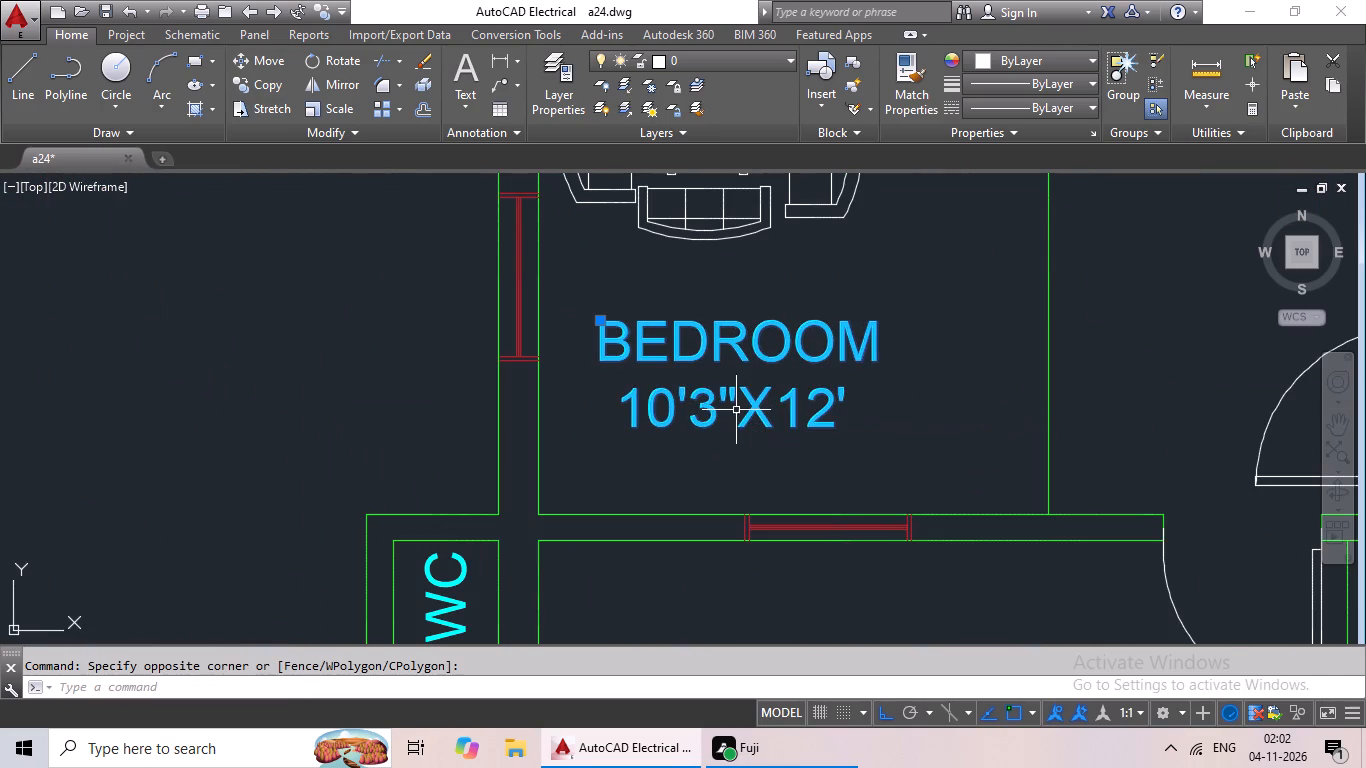
pyautogui.doubleClick(751, 414)
pyautogui.click(902, 437)
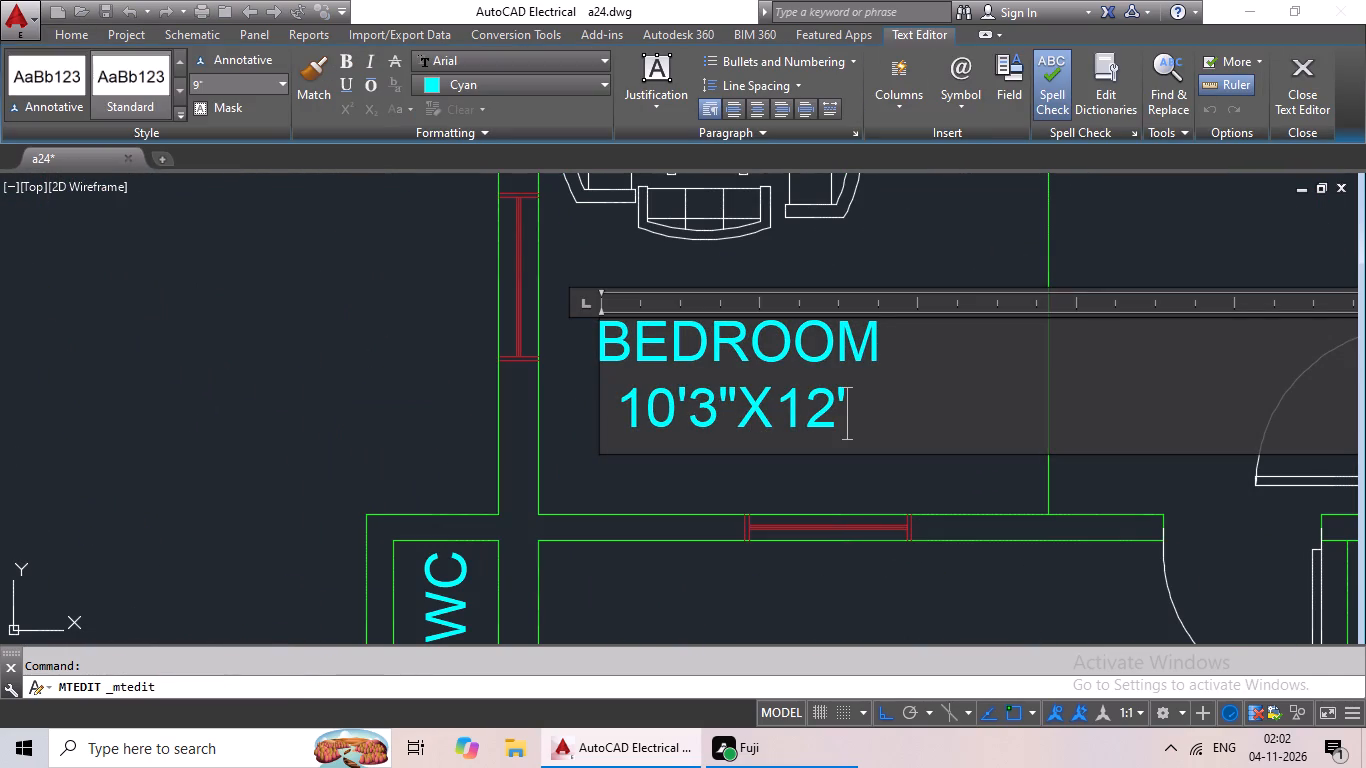
pyautogui.press('BackSpace')
pyautogui.press('BackSpace')
pyautogui.press('BackSpace')
pyautogui.press('BackSpace')
pyautogui.press('BackSpace')
pyautogui.press('BackSpace')
pyautogui.press('BackSpace')
pyautogui.press('BackSpace')
pyautogui.press('BackSpace')
pyautogui.press('BackSpace')
pyautogui.press('BackSpace')
pyautogui.press('BackSpace')
pyautogui.press('BackSpace')
pyautogui.press('BackSpace')
pyautogui.press('BackSpace')
pyautogui.press('BackSpace')
pyautogui.press('BackSpace')
pyautogui.press('BackSpace')
pyautogui.press('BackSpace')
pyautogui.press('BackSpace')
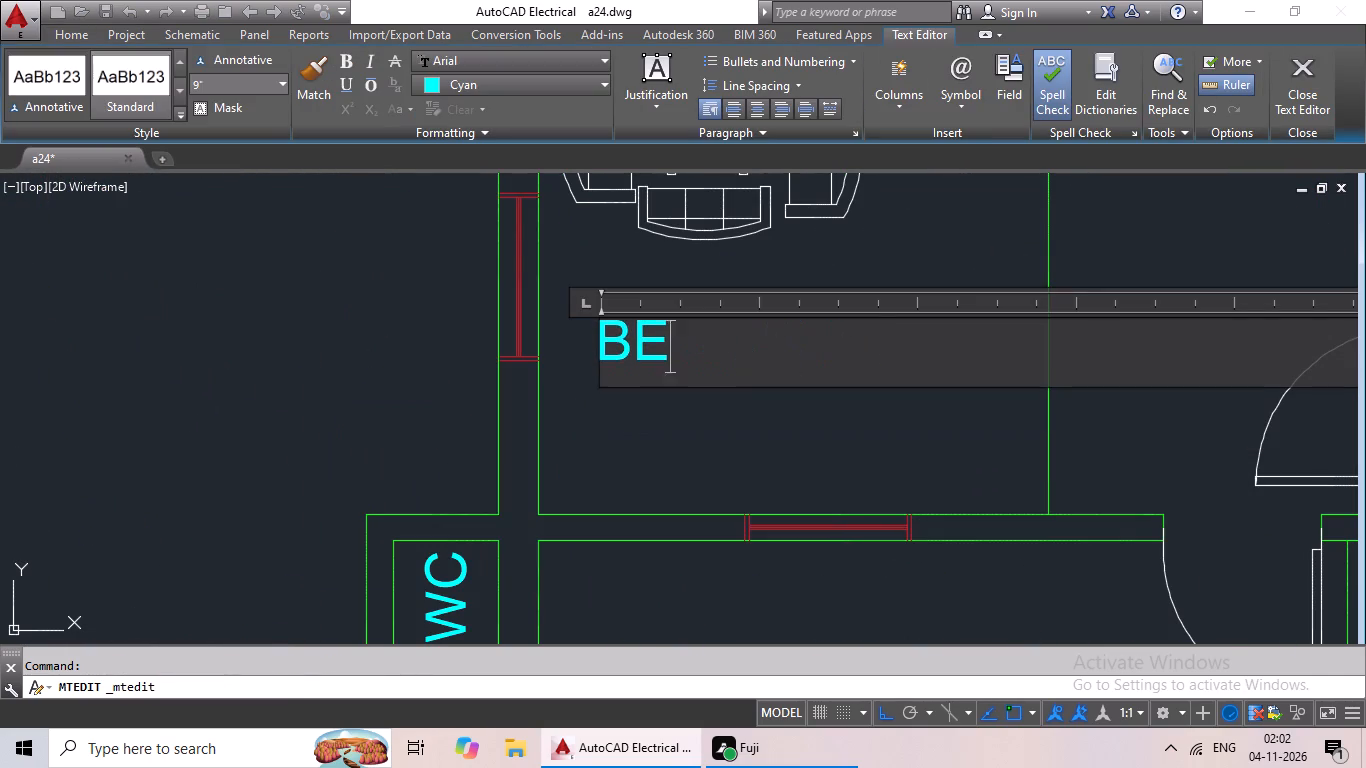
pyautogui.write('LIVIN')
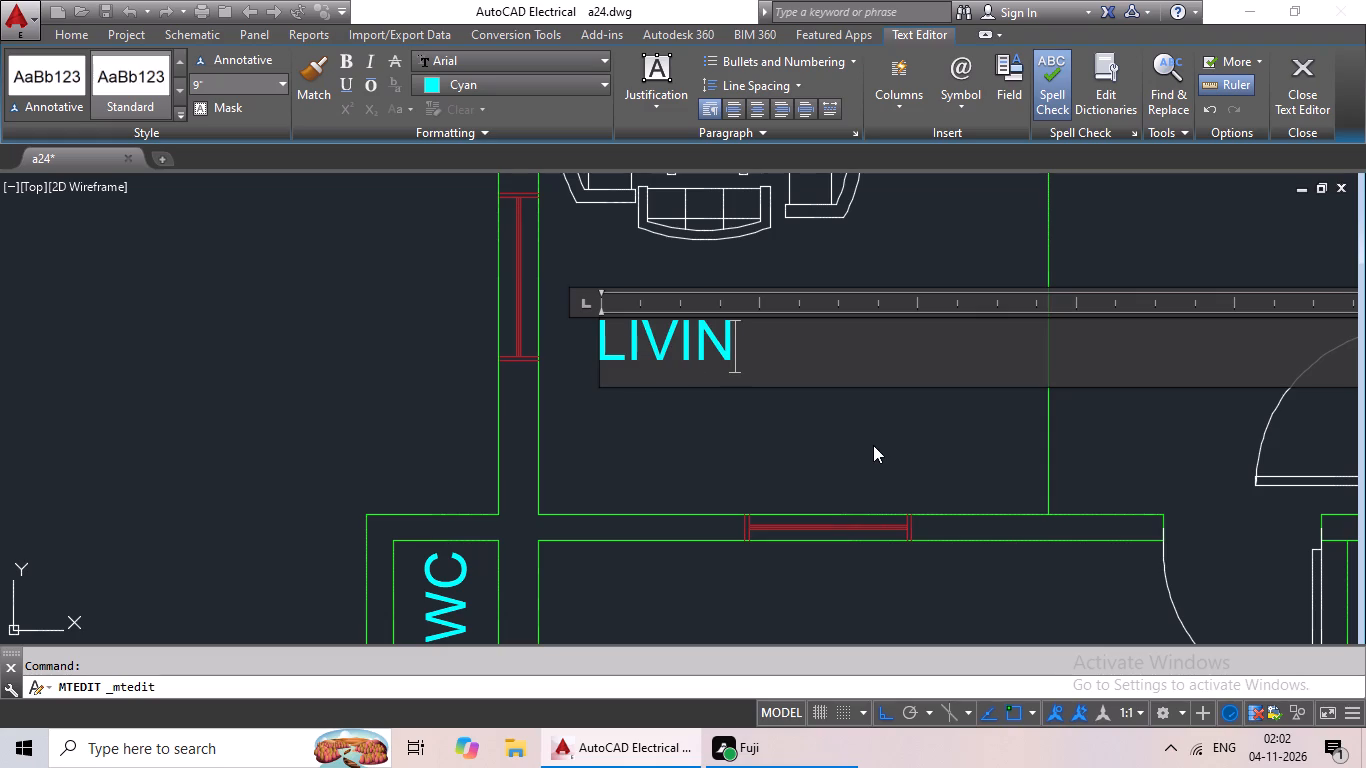
pyautogui.write('G')
pyautogui.press('space')
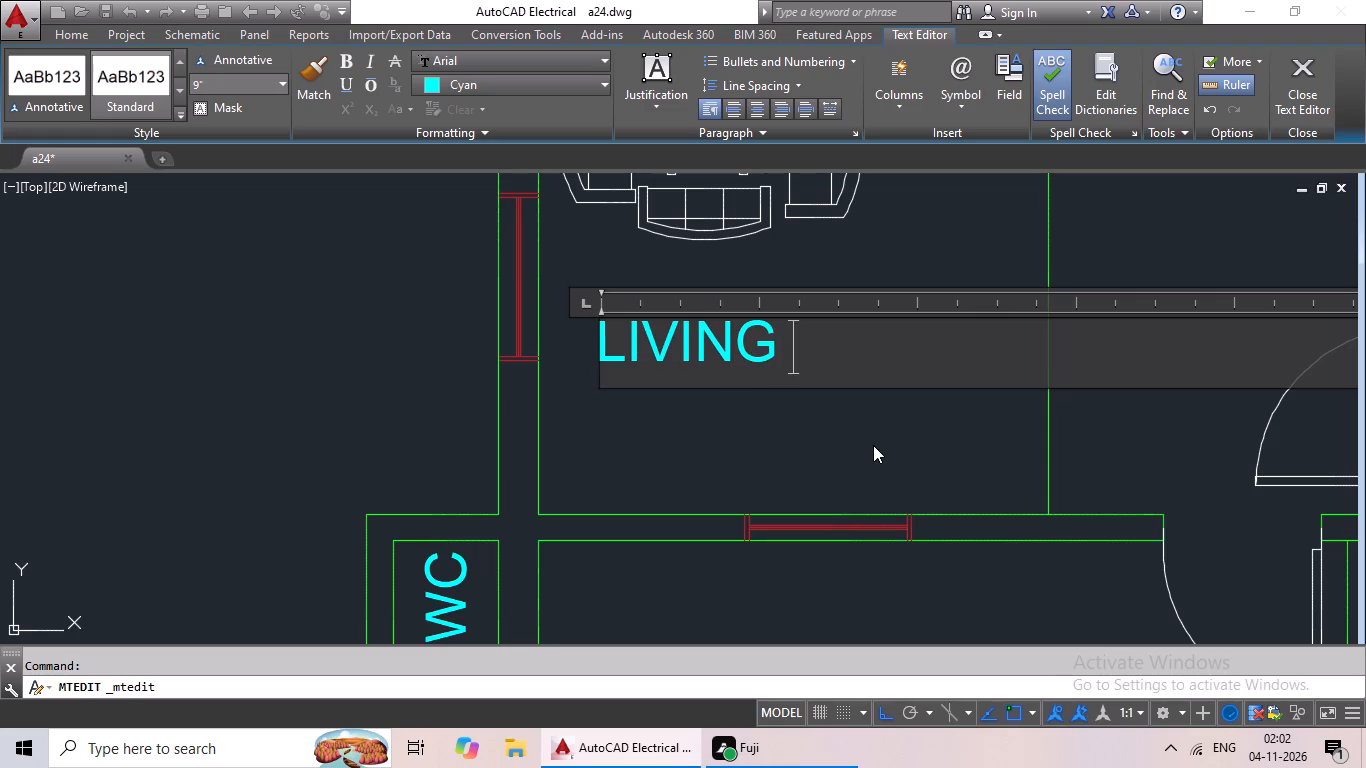
pyautogui.write('ARE')
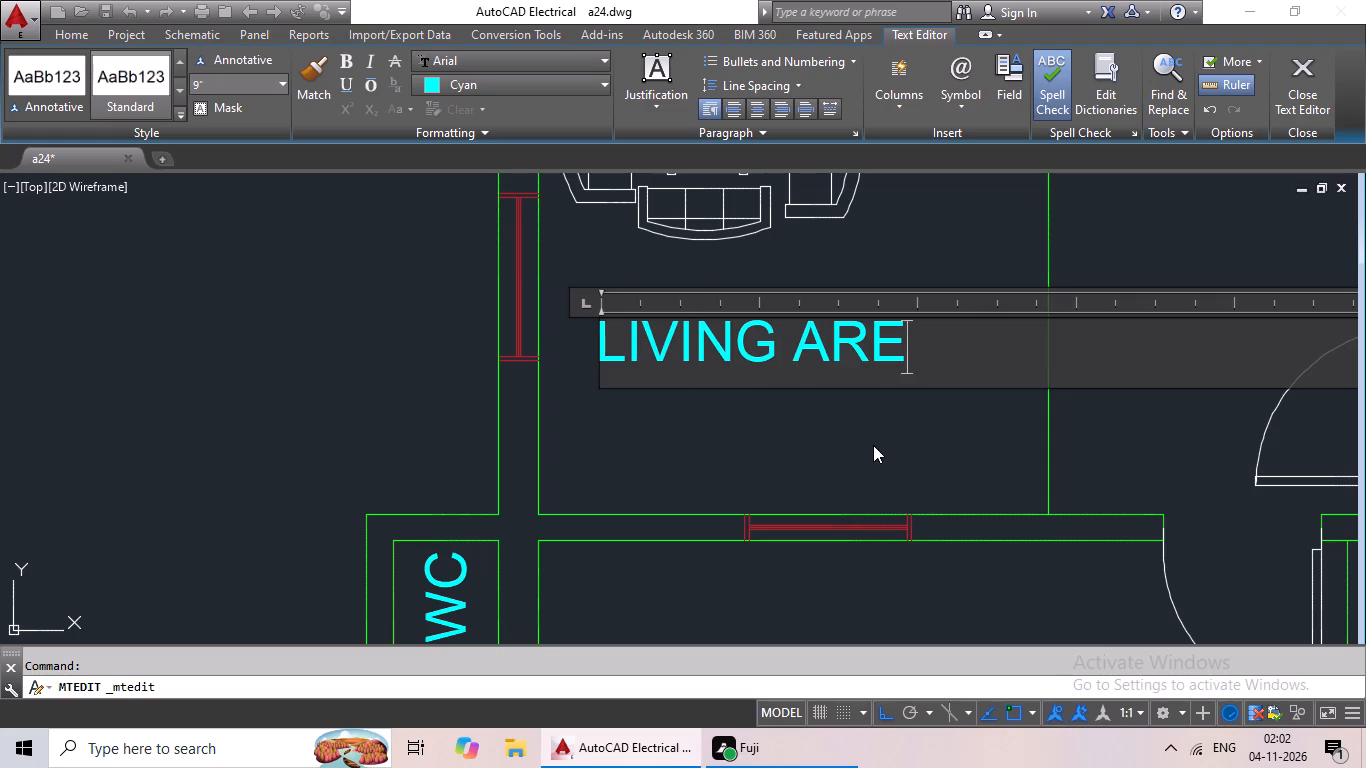
pyautogui.hotkey('shift', 'a')
pyautogui.press('Return')
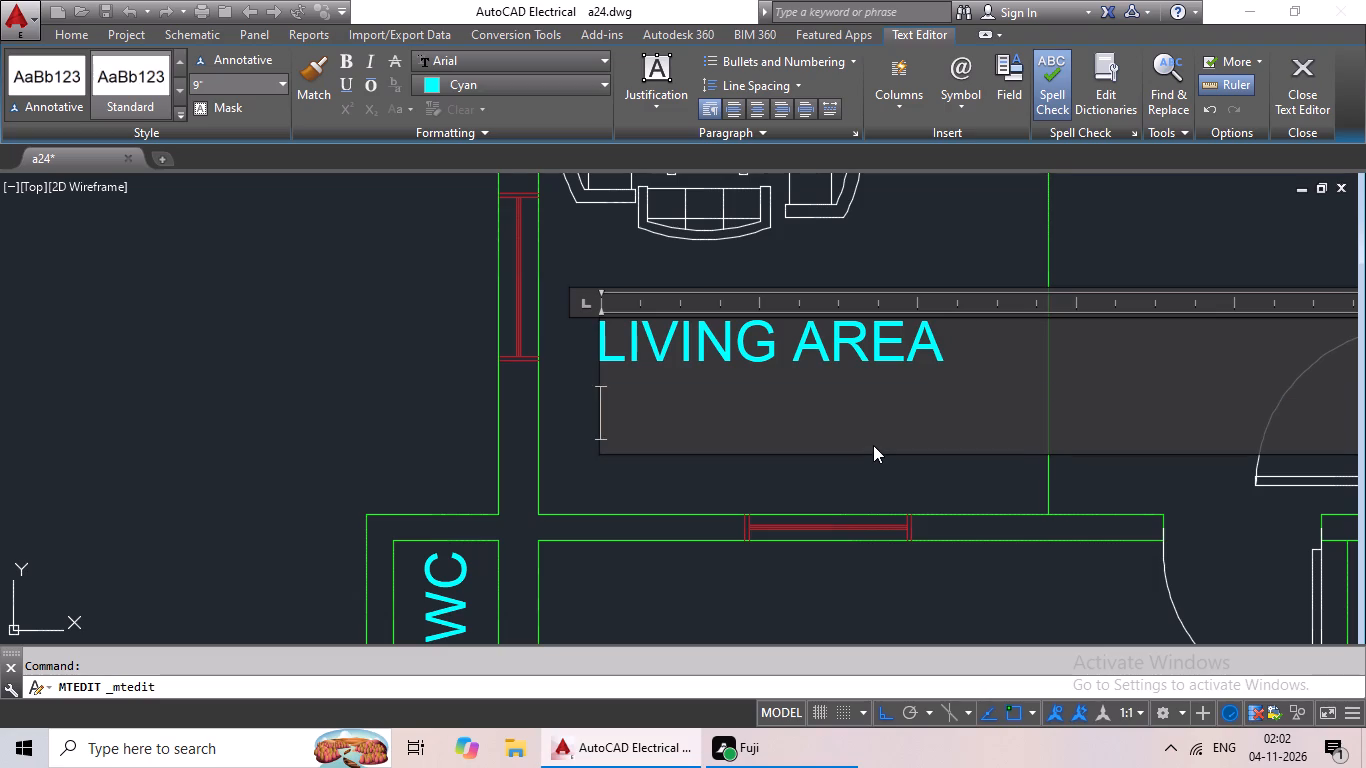
pyautogui.write("11'X")
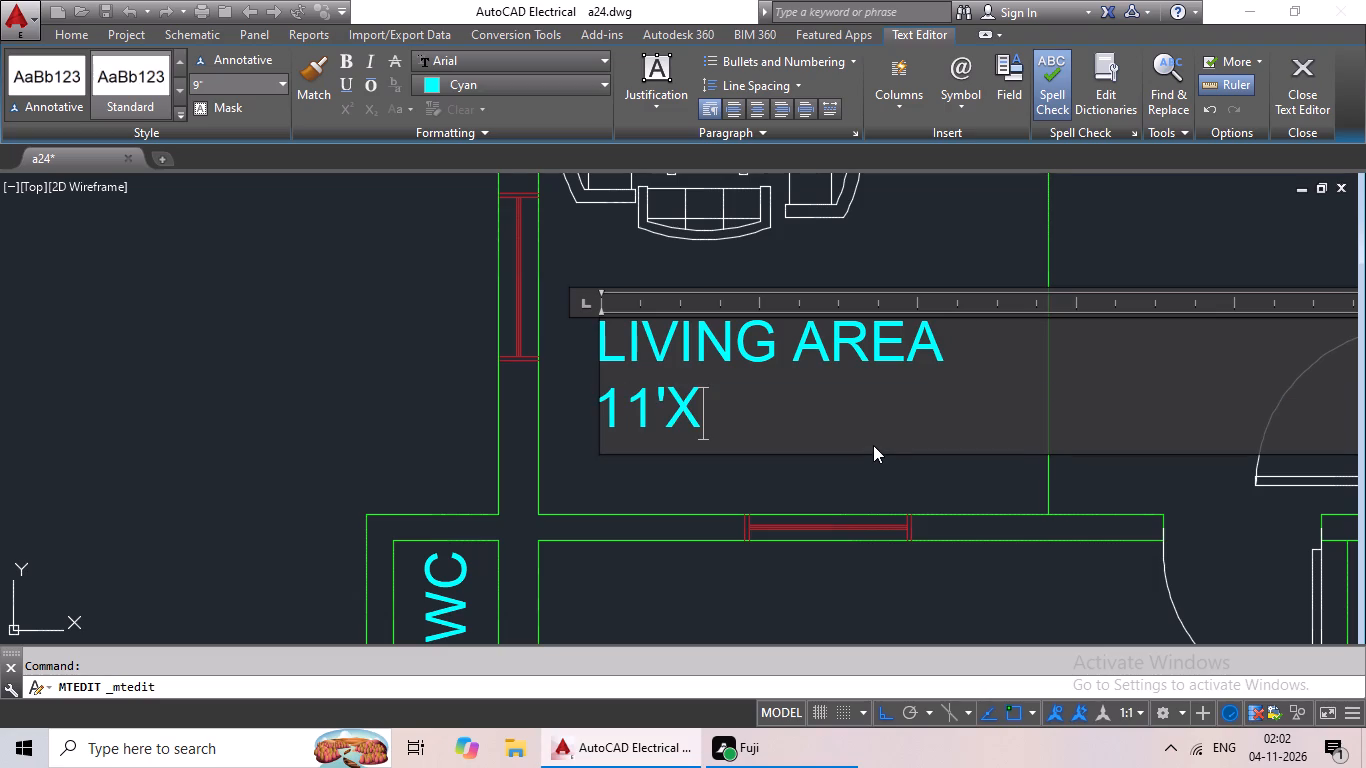
pyautogui.press('9')
# Indent the 11'X9 line by six spaces in the left flat's living area label.
pyautogui.click(604, 421)
pyautogui.press('space')
pyautogui.press('space')
pyautogui.press('space')
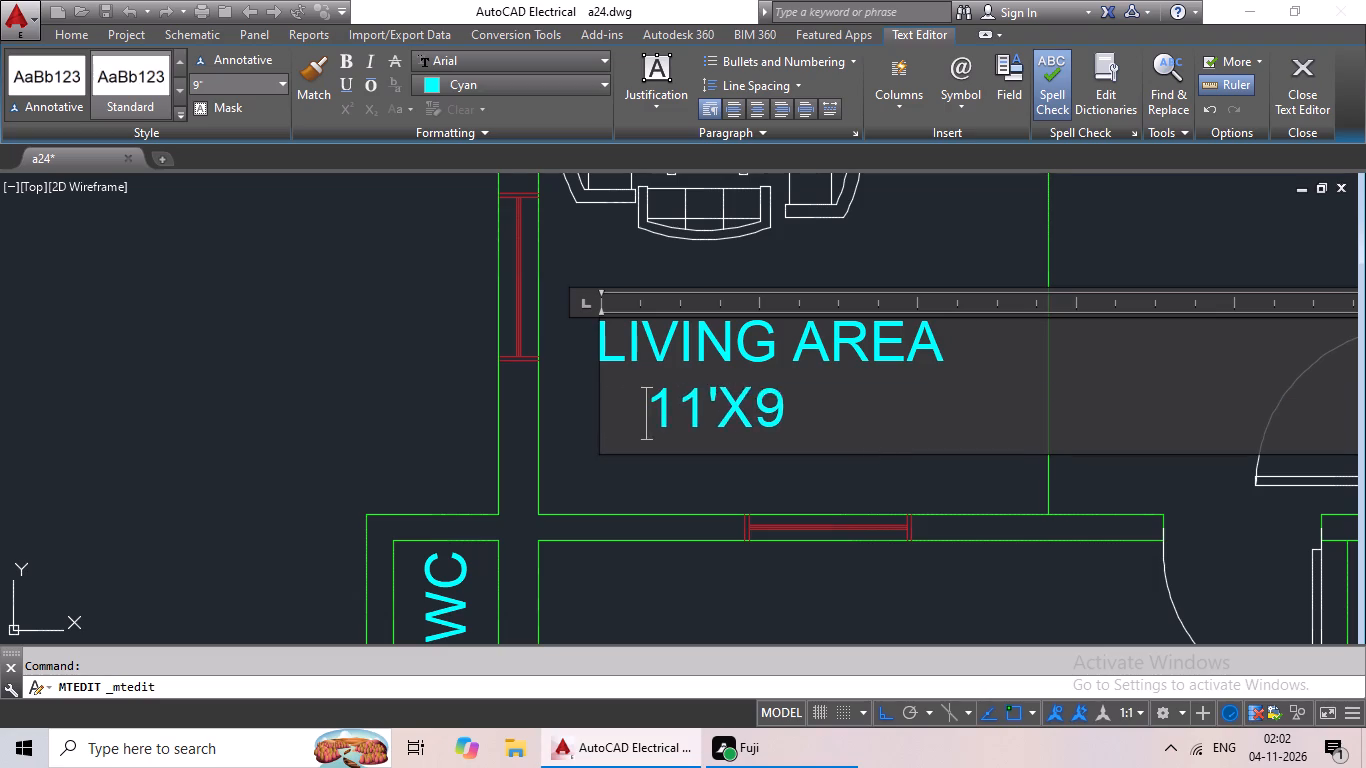
pyautogui.press('space')
pyautogui.press('space')
pyautogui.press('space')
pyautogui.click(645, 493)
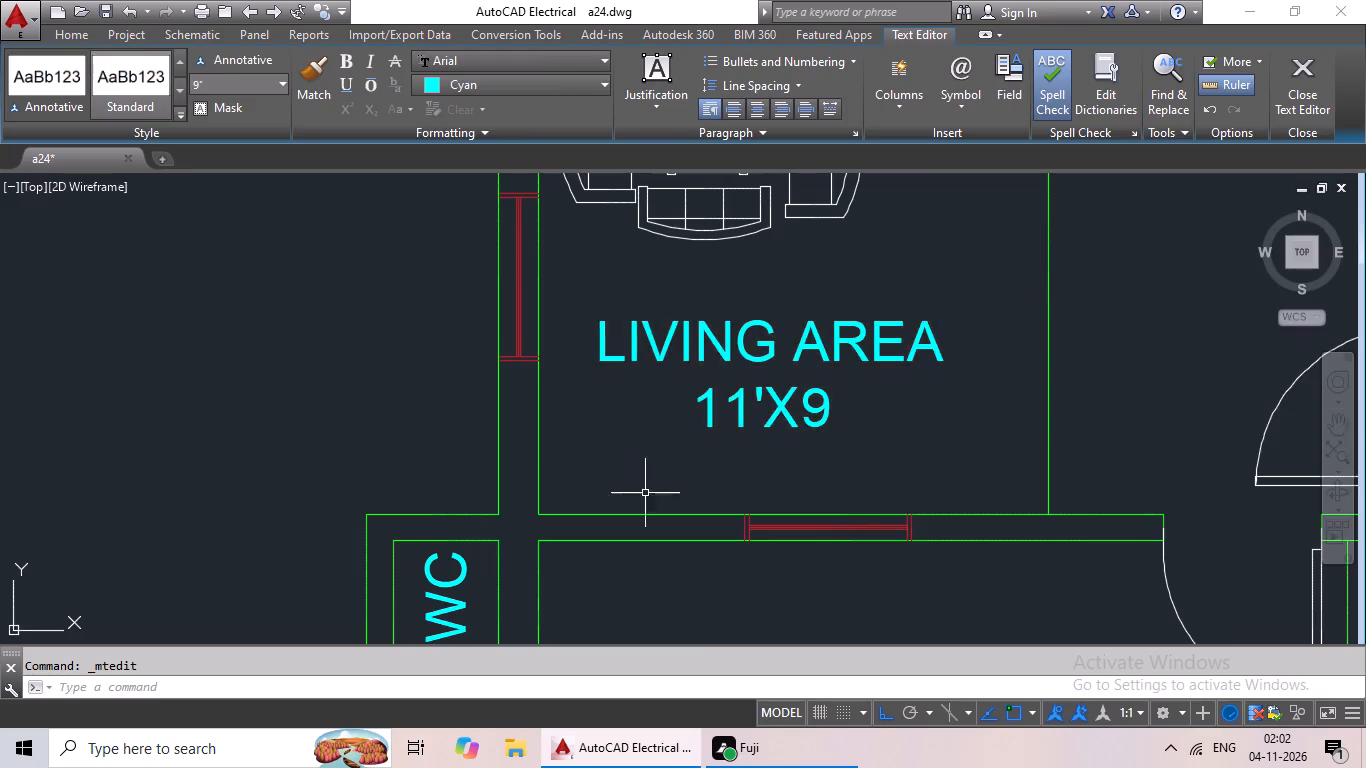
# Replace the BEDROOM label below the sofa set in the right flat with LIVING AREA and 11'X9' on two lines.
pyautogui.scroll(-3, 742, 451)
pyautogui.moveTo(802, 445); pyautogui.dragTo(491, 395, button='middle')
pyautogui.doubleClick(877, 374)
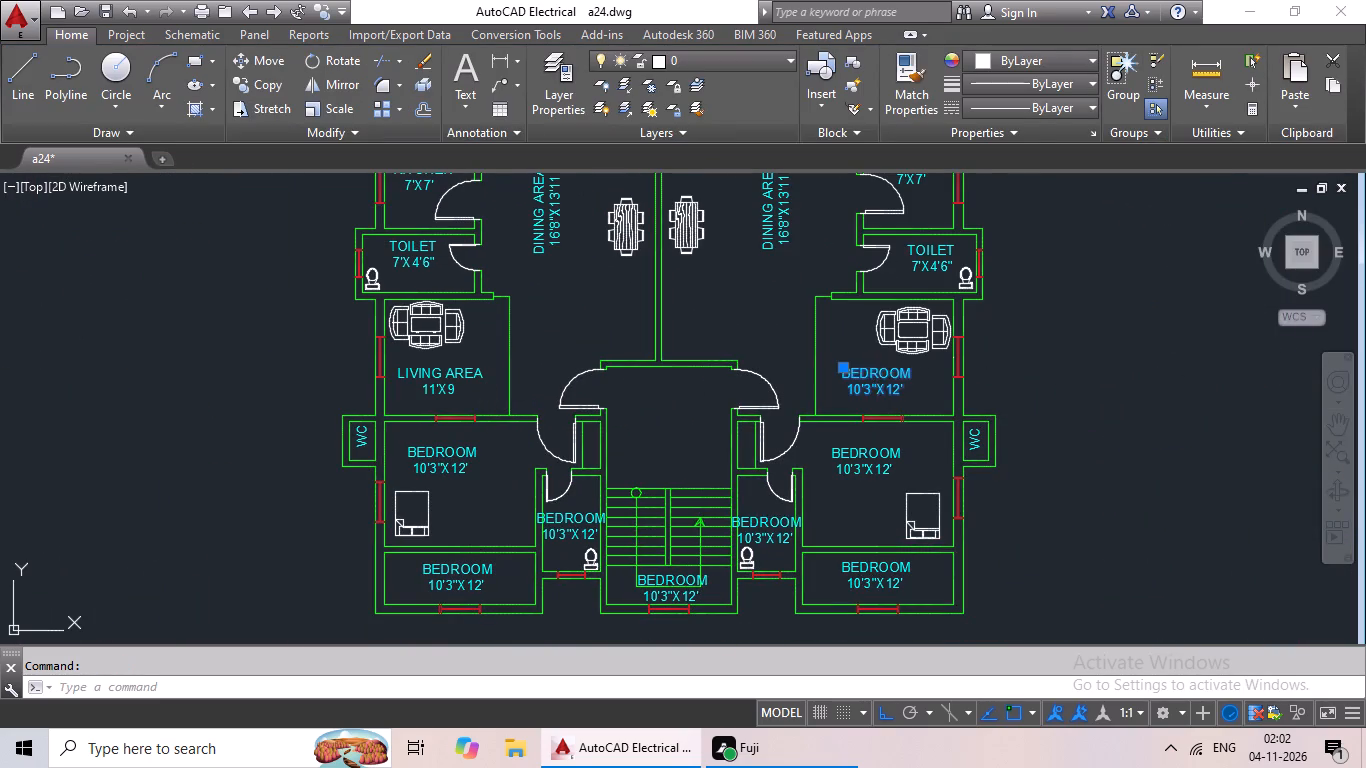
pyautogui.scroll(4, 892, 397)
pyautogui.click(938, 379)
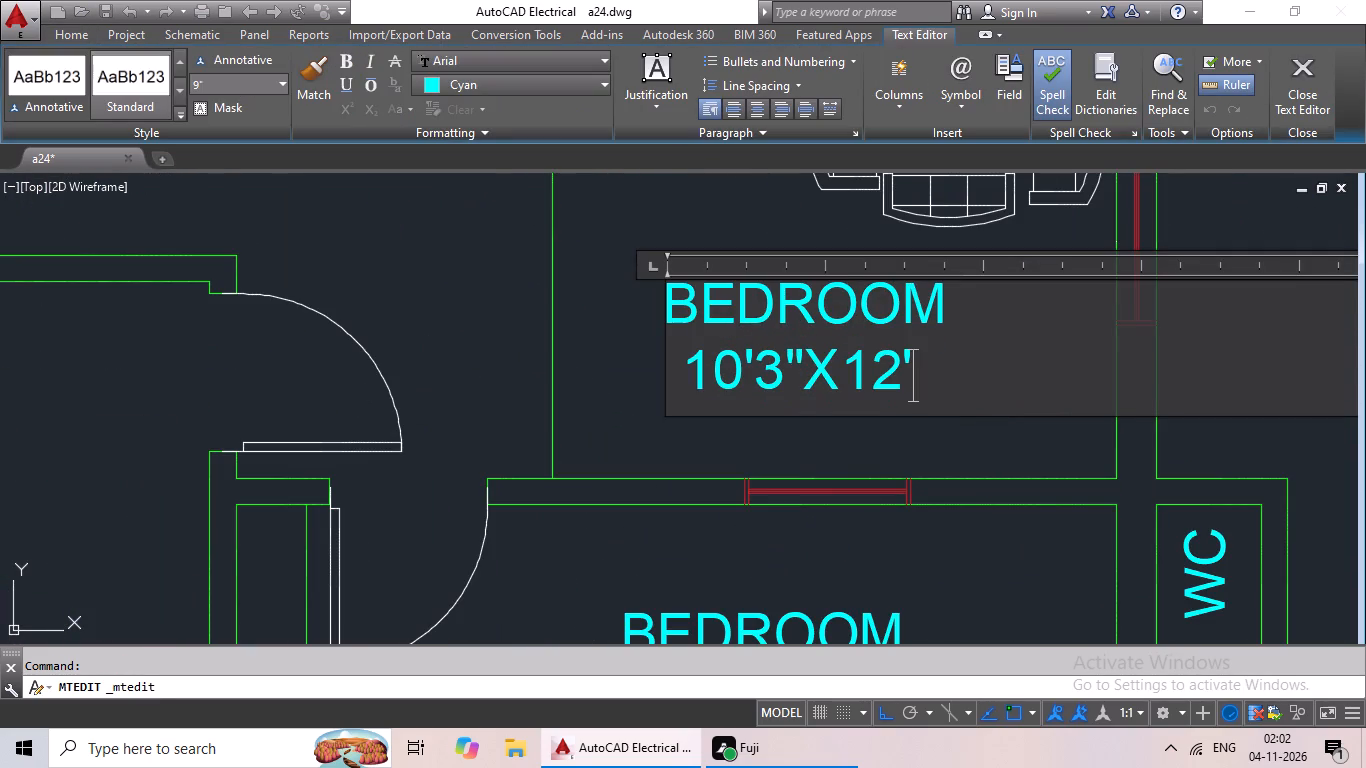
pyautogui.press('BackSpace')
pyautogui.press('BackSpace')
pyautogui.press('BackSpace')
pyautogui.press('BackSpace')
pyautogui.press('BackSpace')
pyautogui.press('BackSpace')
pyautogui.press('BackSpace')
pyautogui.press('BackSpace')
pyautogui.press('BackSpace')
pyautogui.press('BackSpace')
pyautogui.press('BackSpace')
pyautogui.press('BackSpace')
pyautogui.press('BackSpace')
pyautogui.press('BackSpace')
pyautogui.press('BackSpace')
pyautogui.press('BackSpace')
pyautogui.press('BackSpace')
pyautogui.press('BackSpace')
pyautogui.press('BackSpace')
pyautogui.press('BackSpace')
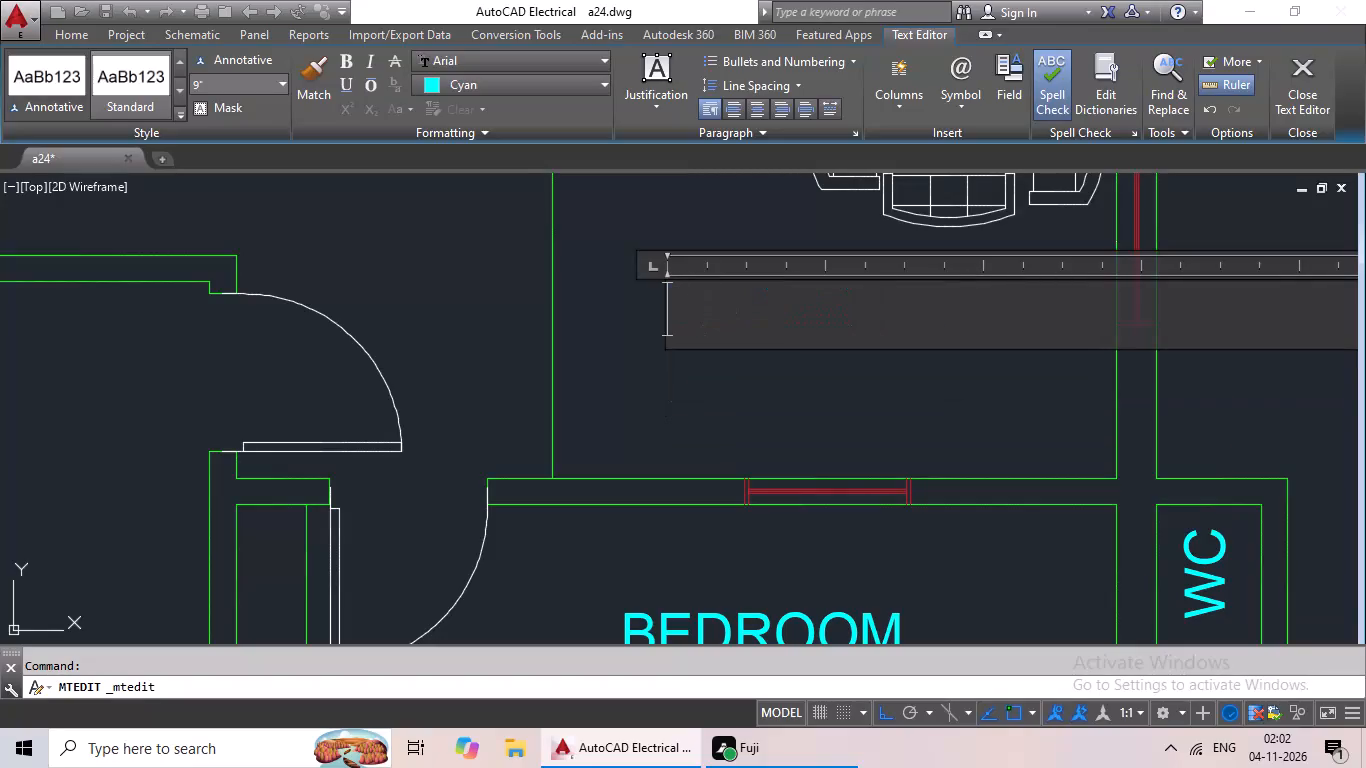
pyautogui.write('LIV')
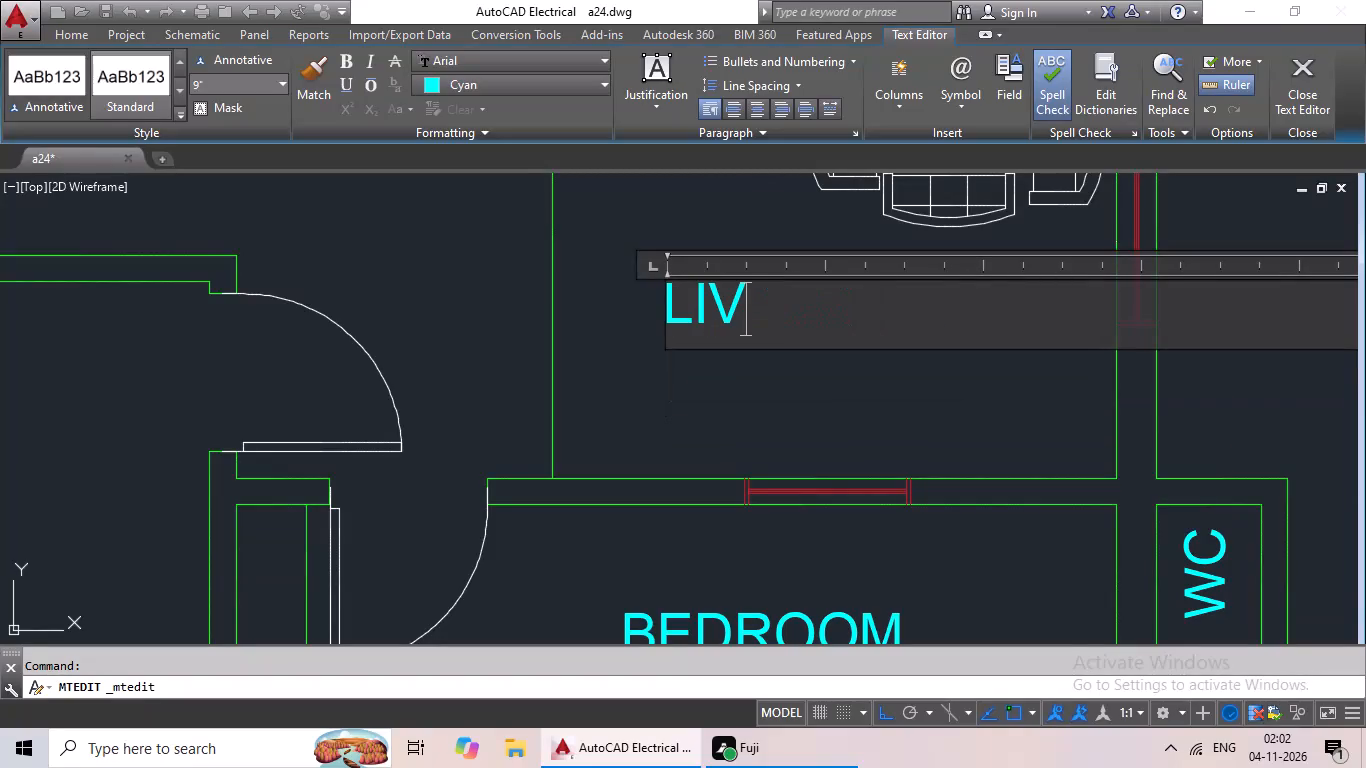
pyautogui.hotkey('shift', 'i')
pyautogui.write('NG')
pyautogui.press('space')
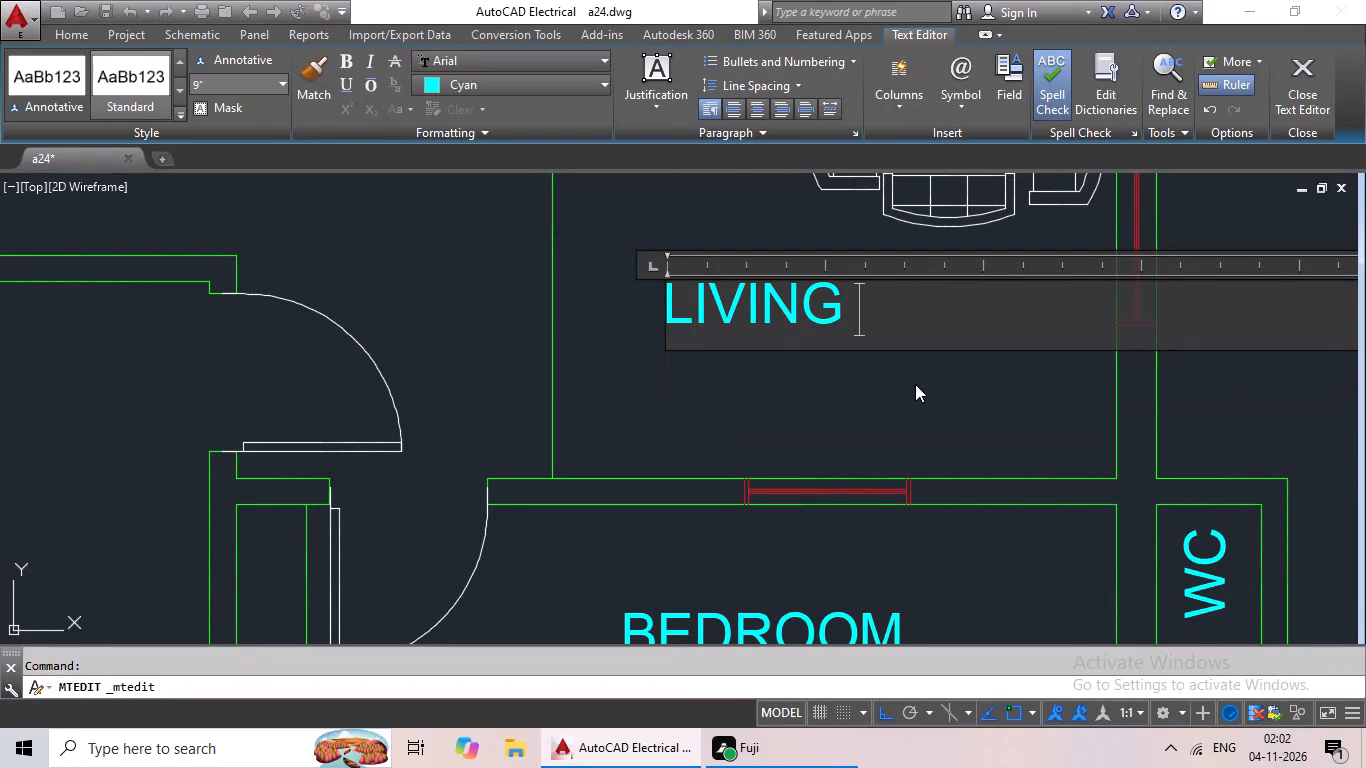
pyautogui.hotkey('shift', 'a')
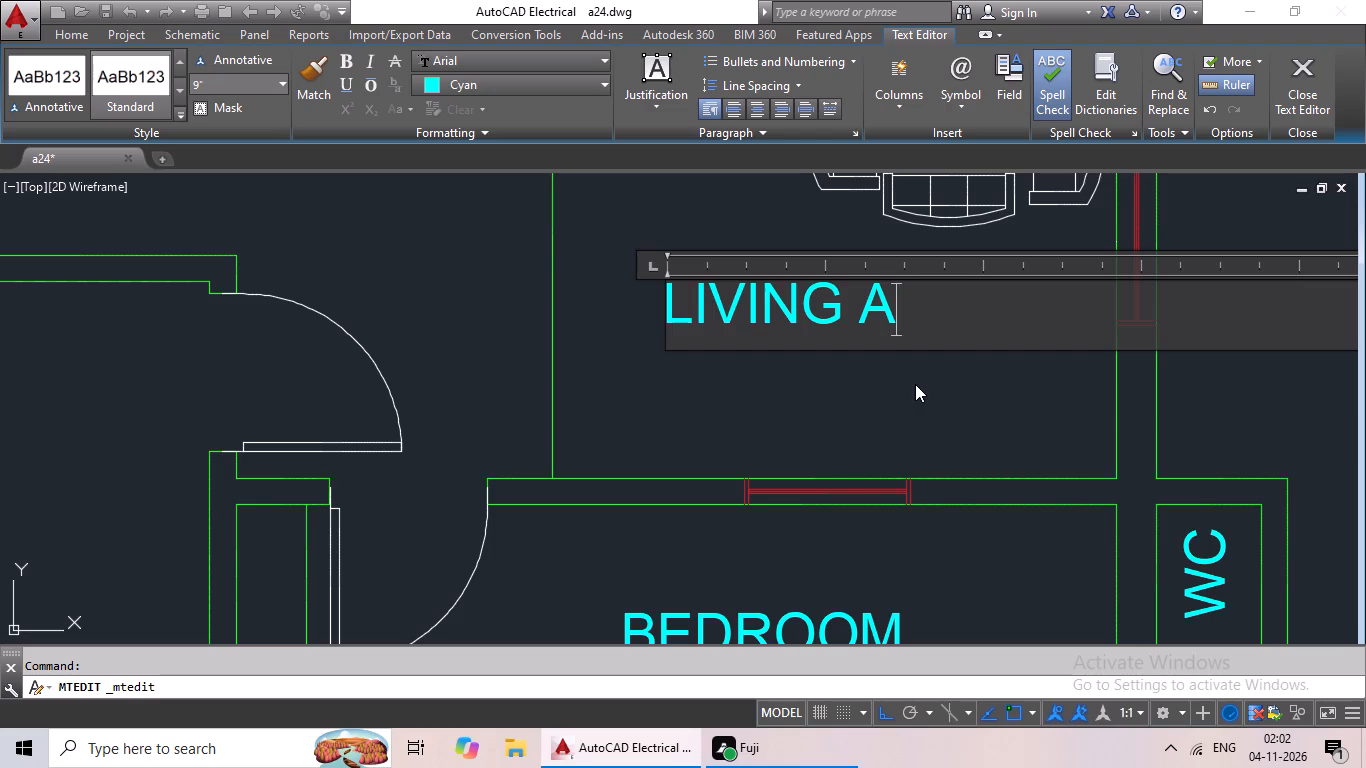
pyautogui.write('REA')
pyautogui.press('Return')
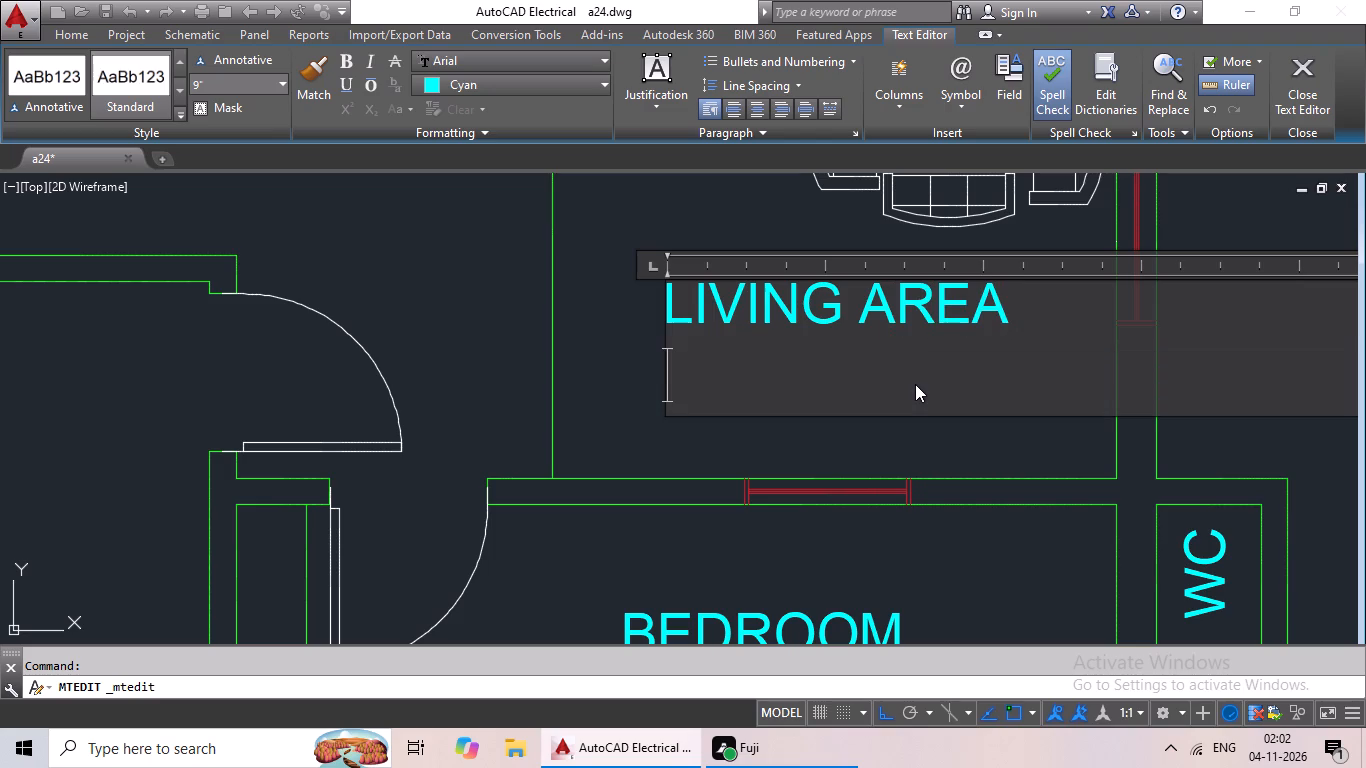
pyautogui.write("11'X")
pyautogui.write("9'")
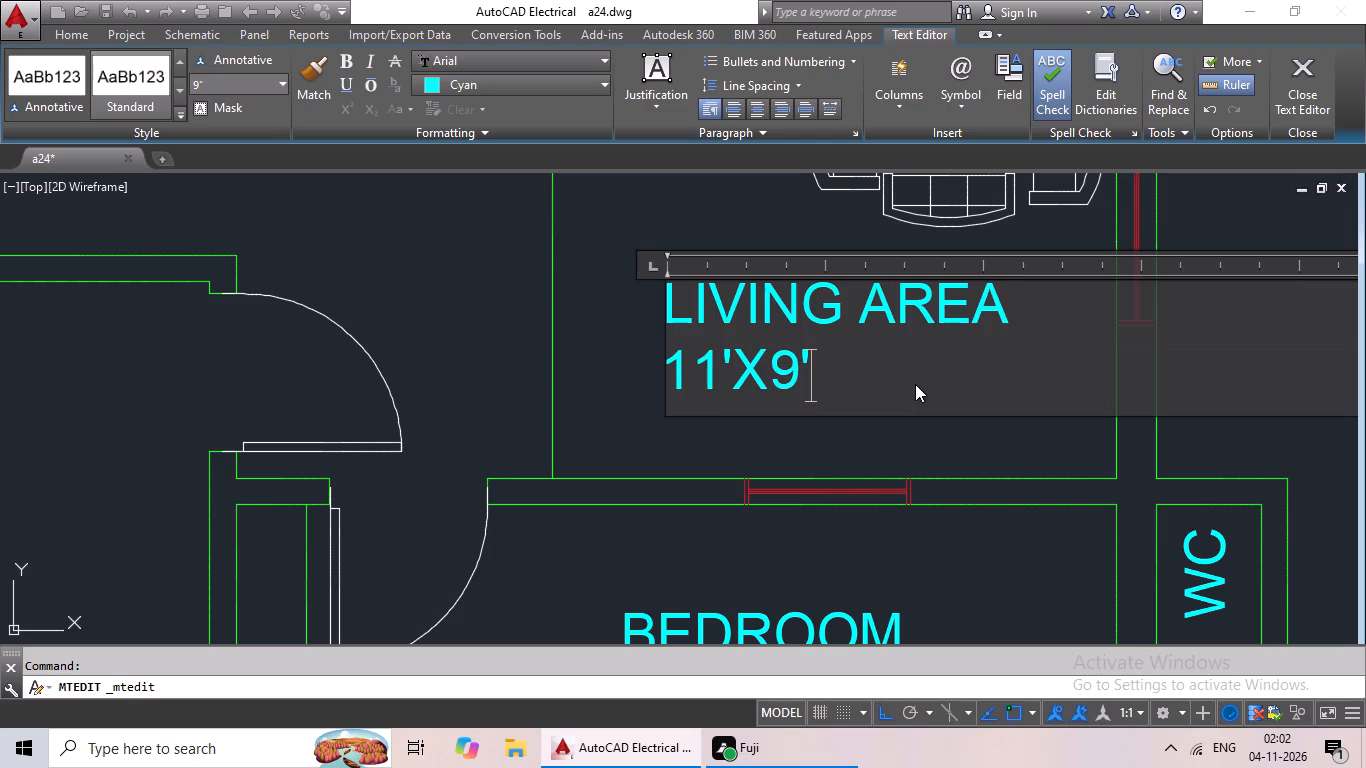
# Indent the 11'X9' line by six spaces in the right flat's living area label.
pyautogui.click(668, 372)
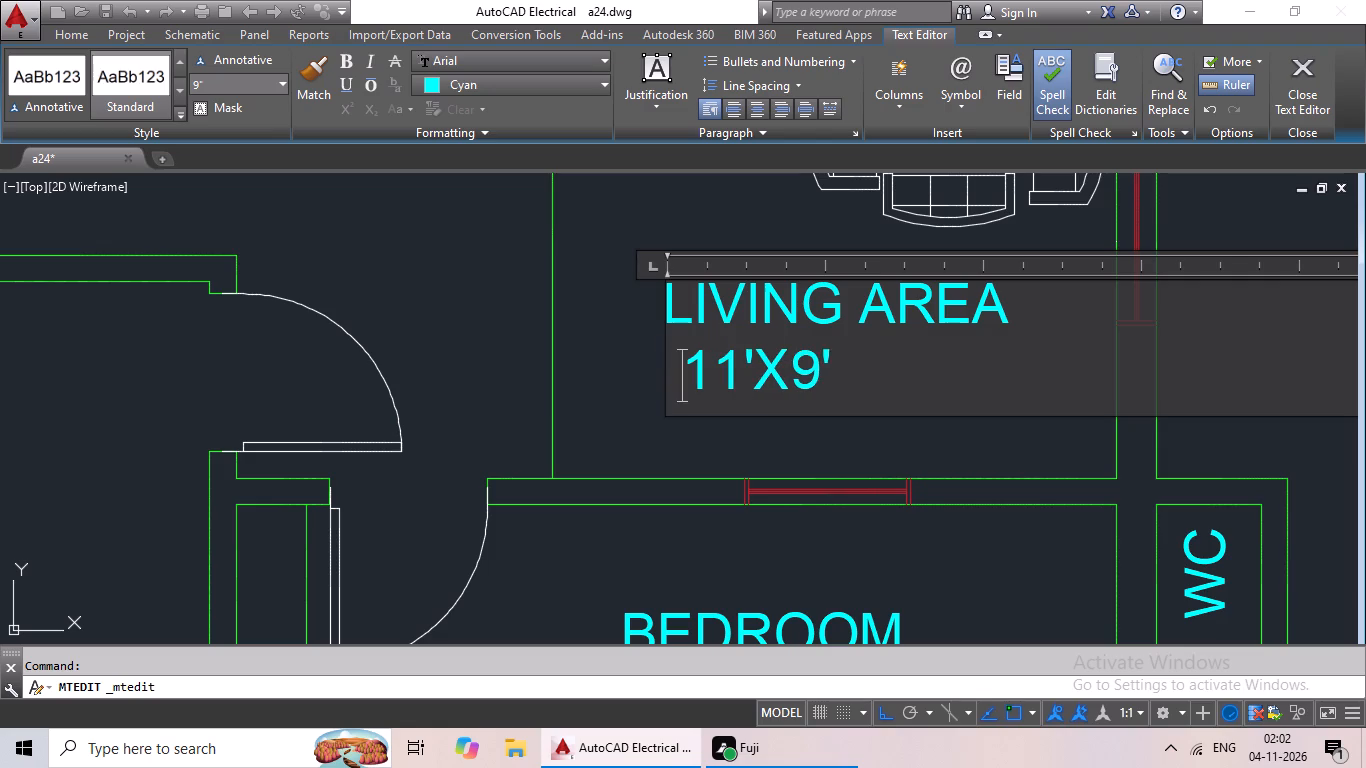
pyautogui.press('space')
pyautogui.press('space')
pyautogui.press('space')
pyautogui.press('space')
pyautogui.press('space')
pyautogui.press('space')
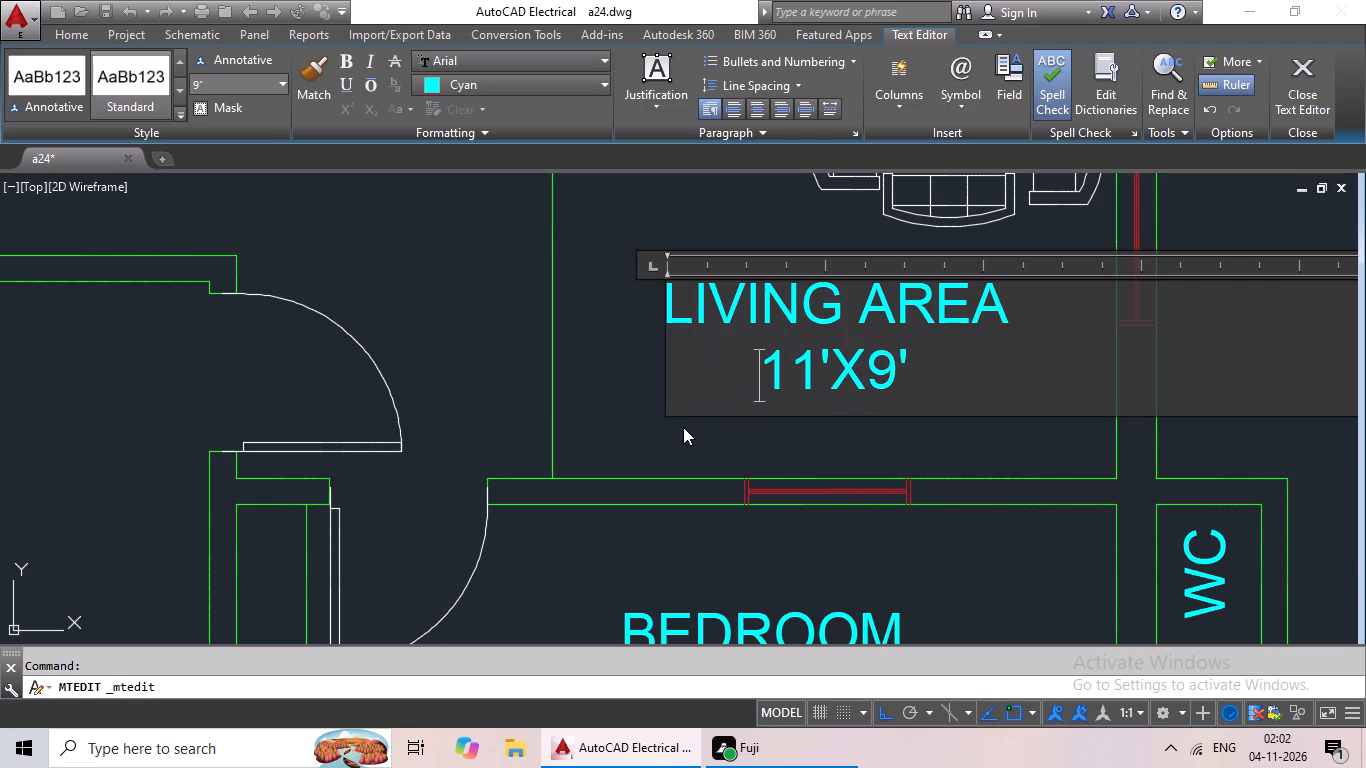
pyautogui.click(684, 425)
# Rewrite the label in the left flat's bedroom below the living area as BEDROOM and 11'9"X11'6" on two lines.
pyautogui.scroll(-3, 709, 412)
pyautogui.moveTo(731, 418); pyautogui.dragTo(833, 374, button='middle')
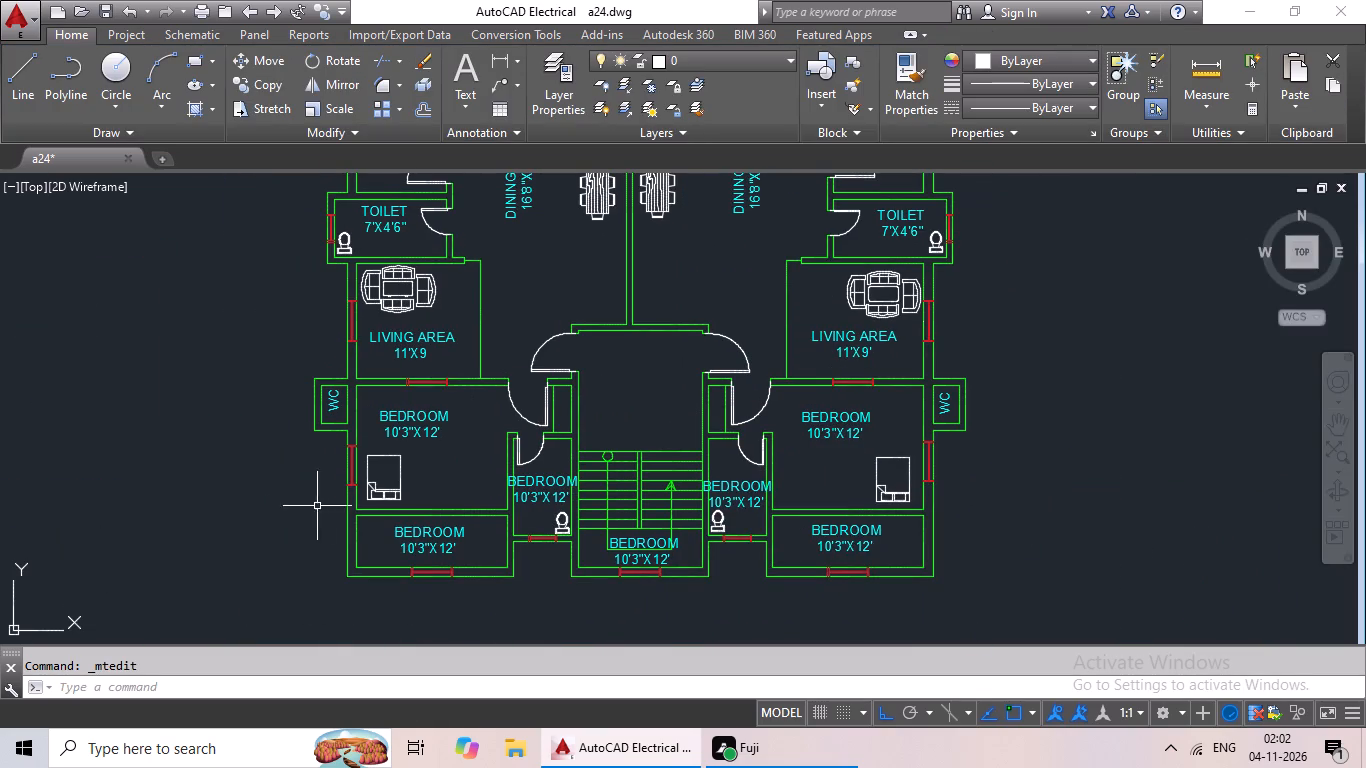
pyautogui.moveTo(472, 451); pyautogui.dragTo(717, 444, button='middle')
pyautogui.scroll(-1, 659, 455)
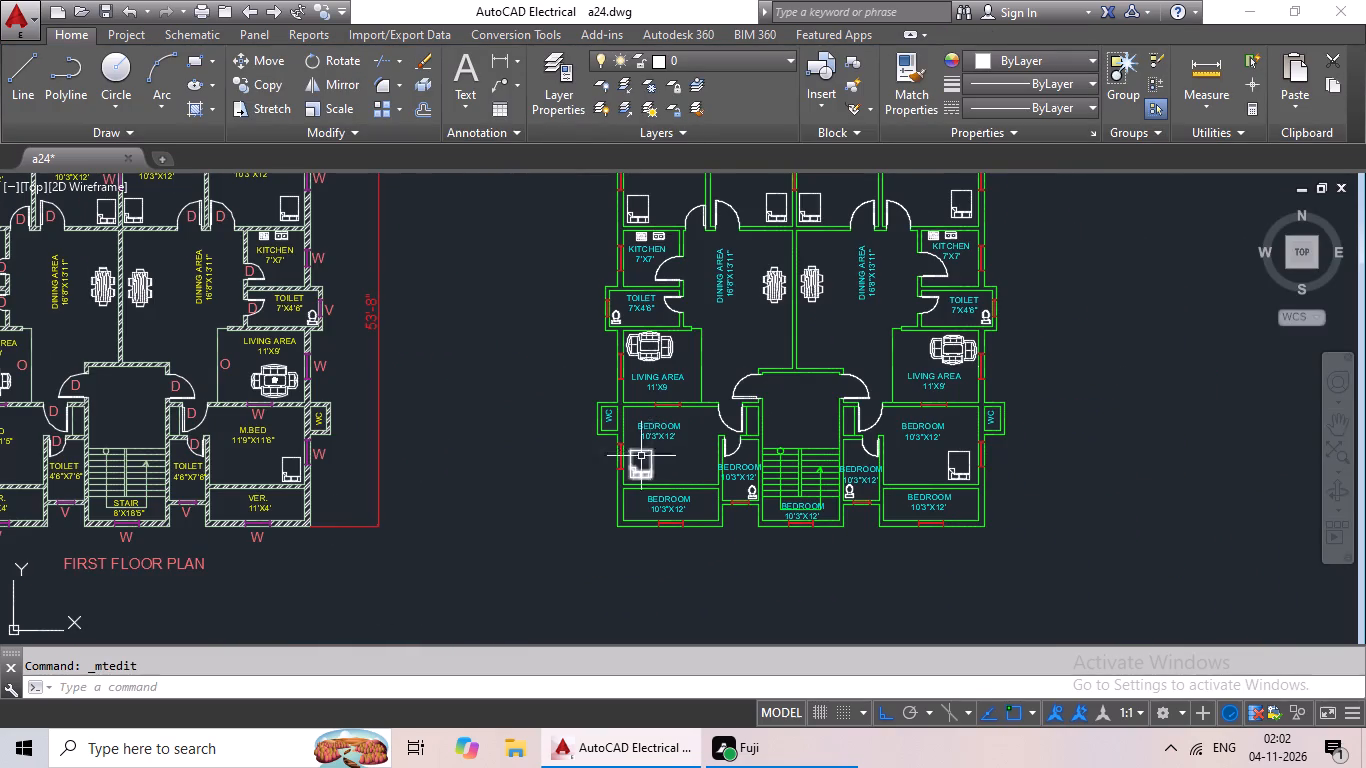
pyautogui.doubleClick(647, 420)
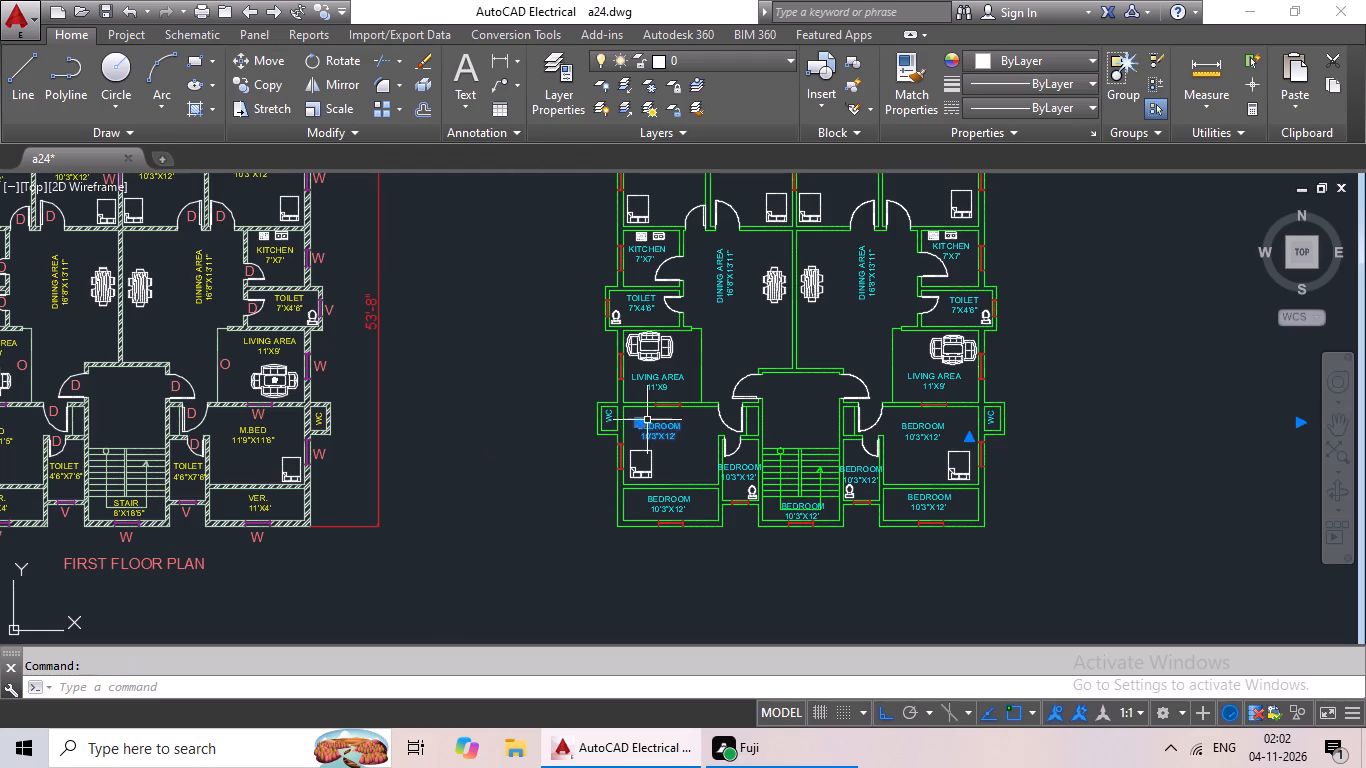
pyautogui.scroll(3, 649, 446)
pyautogui.click(764, 410)
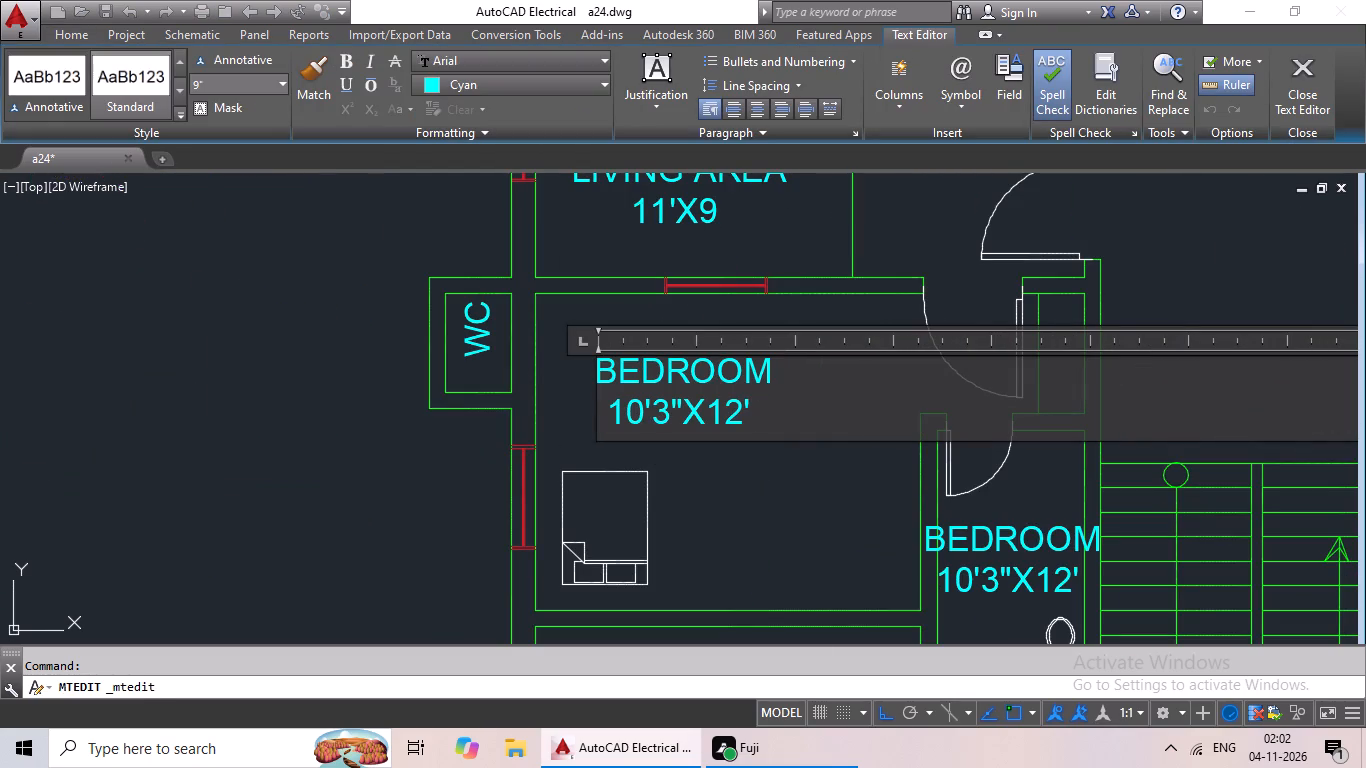
pyautogui.press('BackSpace')
pyautogui.press('BackSpace')
pyautogui.press('BackSpace')
pyautogui.press('BackSpace')
pyautogui.press('BackSpace')
pyautogui.press('BackSpace')
pyautogui.press('BackSpace')
pyautogui.press('BackSpace')
pyautogui.press('BackSpace')
pyautogui.press('BackSpace')
pyautogui.press('BackSpace')
pyautogui.press('BackSpace')
pyautogui.press('BackSpace')
pyautogui.press('BackSpace')
pyautogui.press('BackSpace')
pyautogui.press('BackSpace')
pyautogui.press('BackSpace')
pyautogui.press('BackSpace')
pyautogui.press('BackSpace')
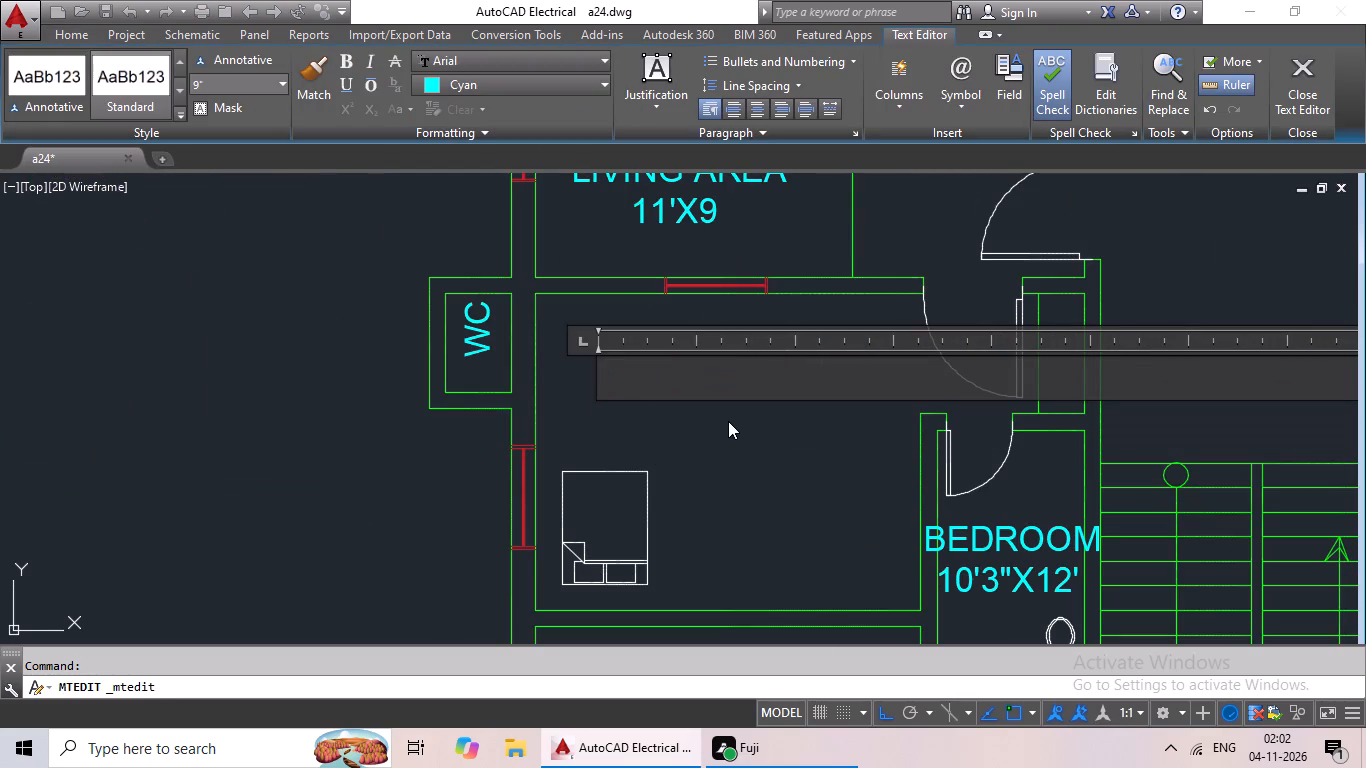
pyautogui.write('BE')
pyautogui.write('DR')
pyautogui.write('OO')
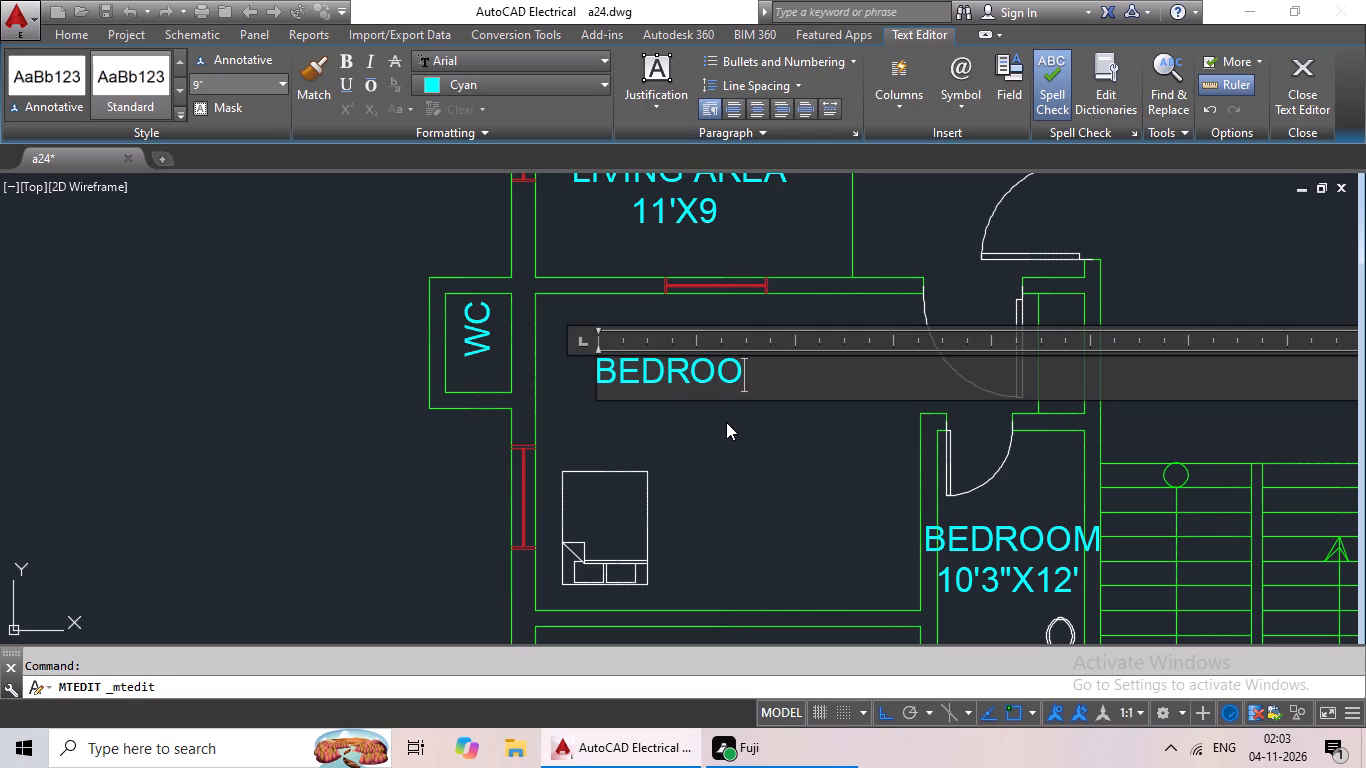
pyautogui.hotkey('shift', 'm')
pyautogui.press('Return')
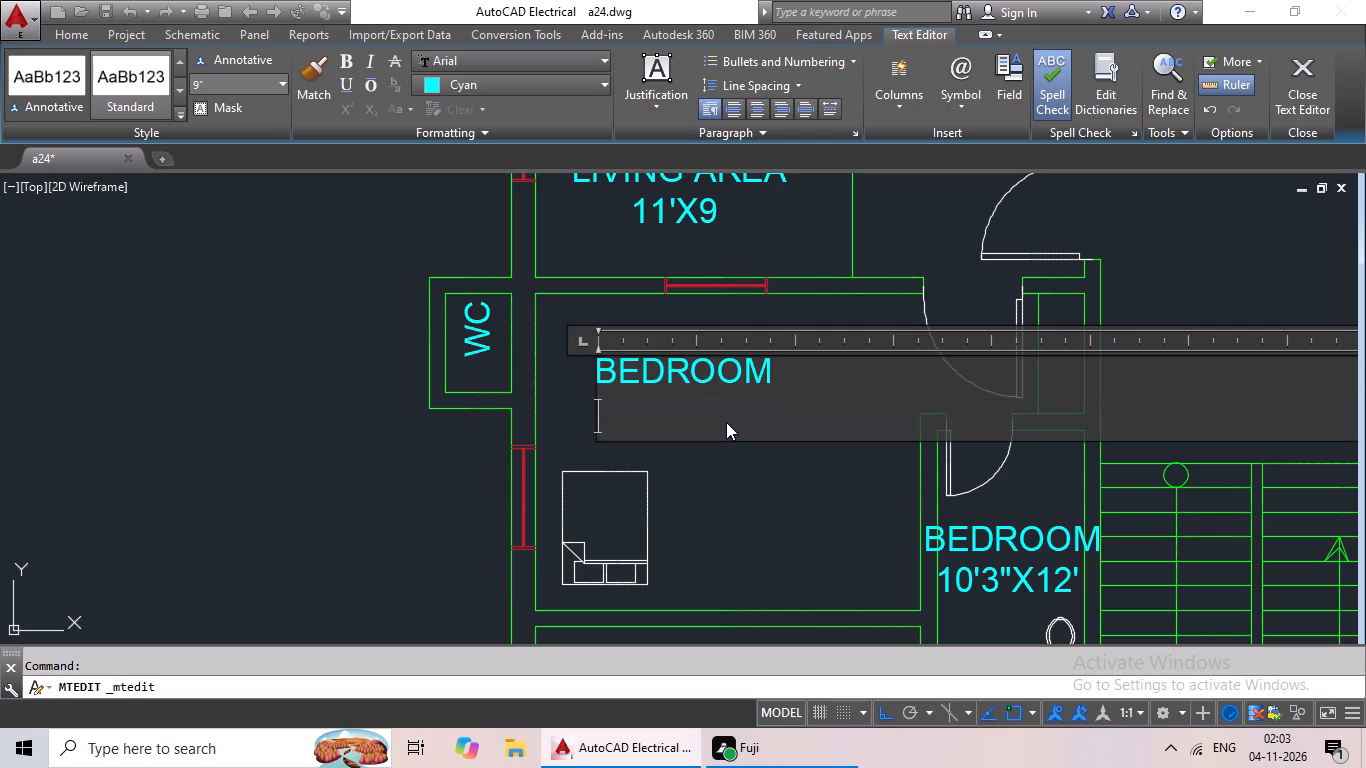
pyautogui.write('11')
pyautogui.press("'")
pyautogui.write('9"X11\'6"')
pyautogui.click(713, 477)
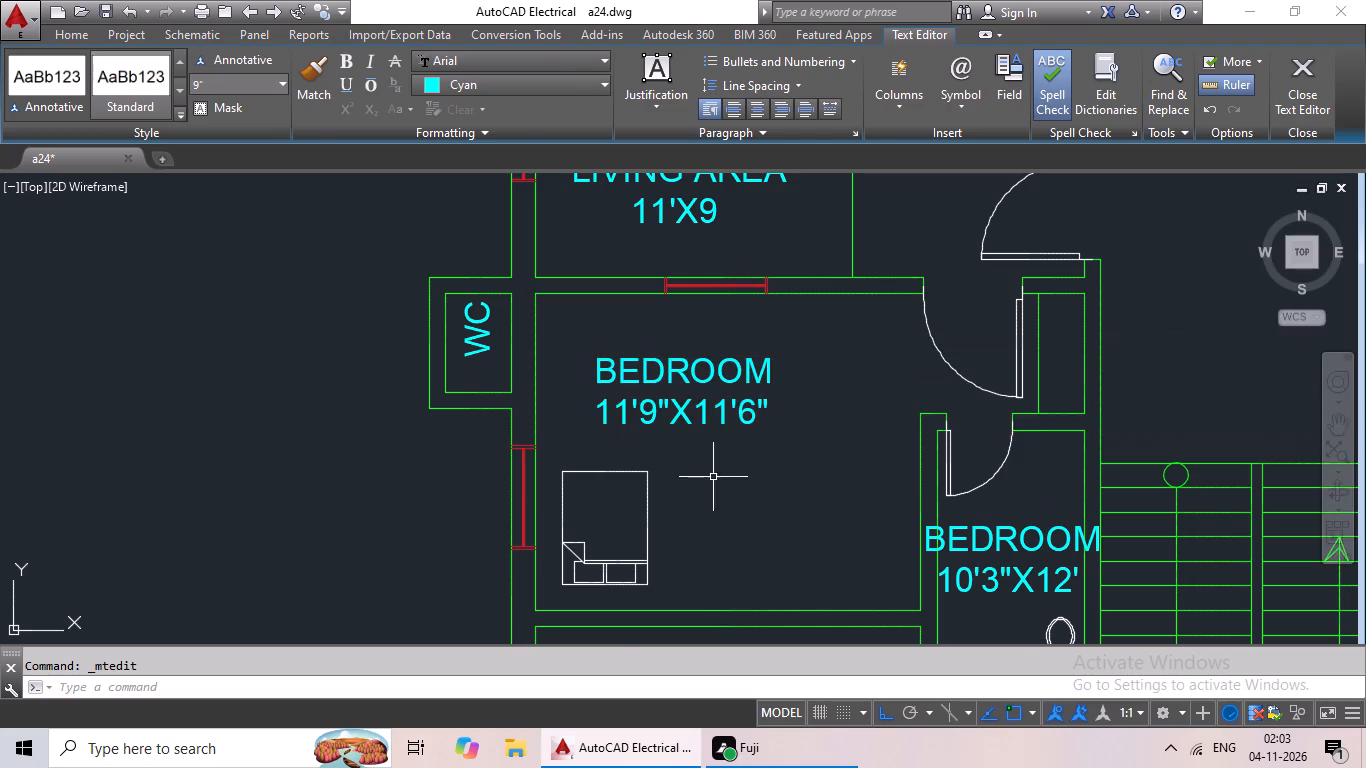
# Replace the BEDROOM label in the left flat's bottom room with VER. and 11'X4' on two lines.
pyautogui.scroll(-1, 770, 462)
pyautogui.moveTo(777, 463); pyautogui.dragTo(680, 452, button='middle')
pyautogui.moveTo(683, 443); pyautogui.dragTo(751, 324, button='middle')
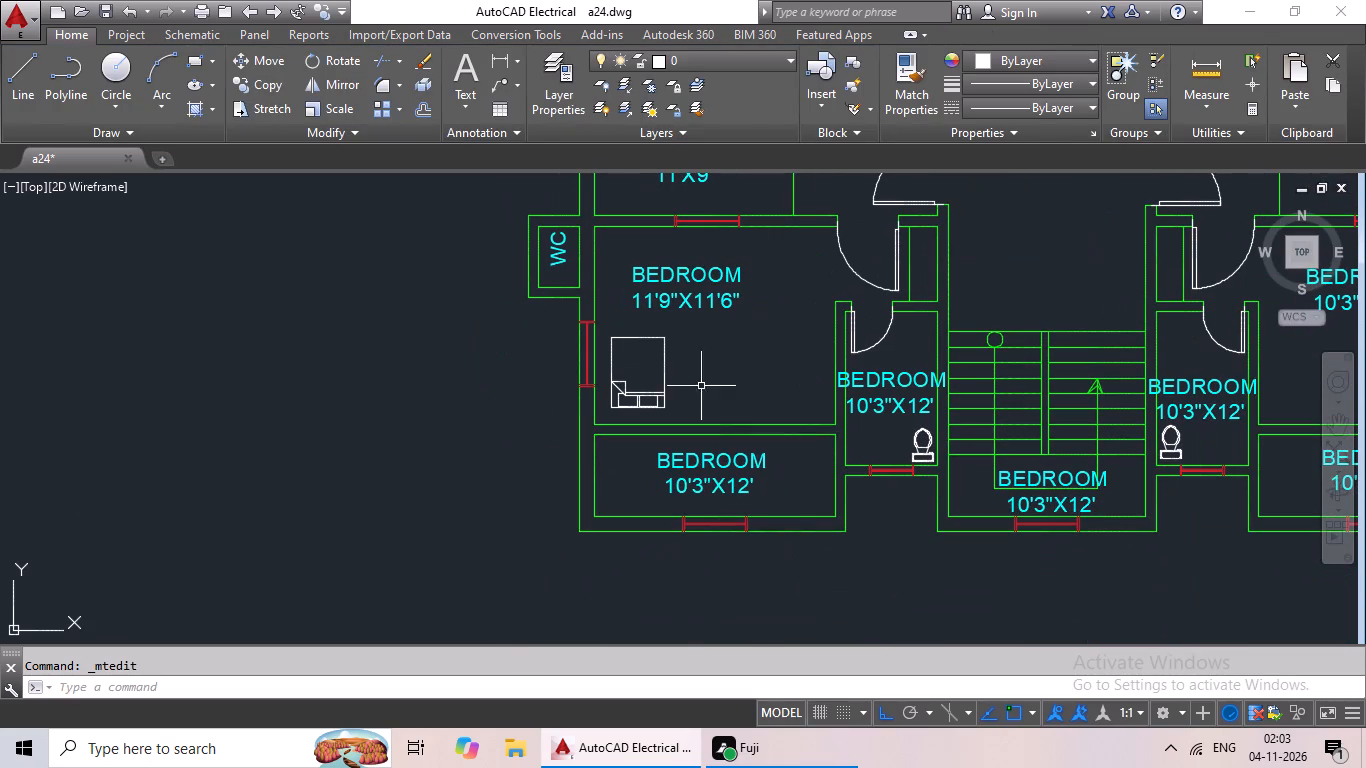
pyautogui.doubleClick(686, 461)
pyautogui.scroll(-3, 764, 509)
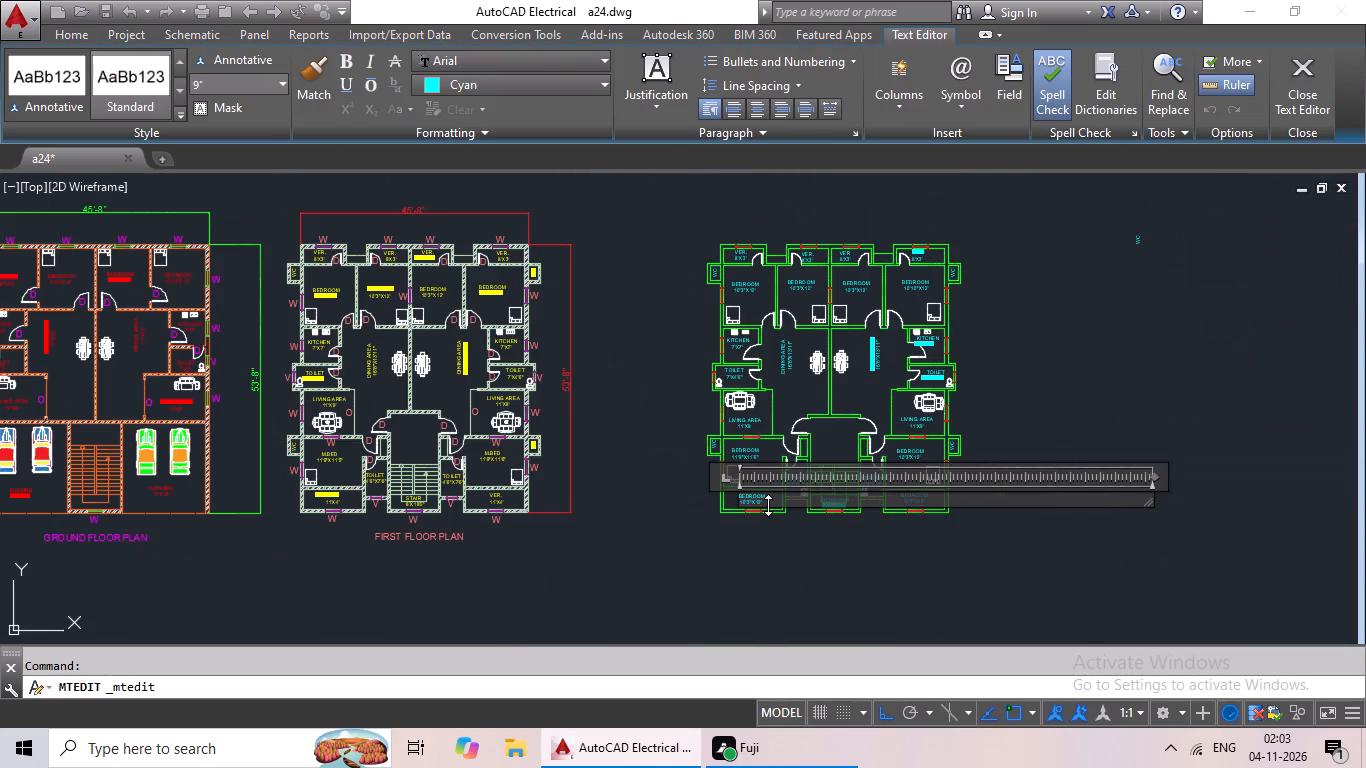
pyautogui.scroll(4, 768, 505)
pyautogui.click(761, 506)
pyautogui.press('BackSpace')
pyautogui.press('BackSpace')
pyautogui.press('BackSpace')
pyautogui.press('BackSpace')
pyautogui.press('BackSpace')
pyautogui.press('BackSpace')
pyautogui.press('BackSpace')
pyautogui.press('BackSpace')
pyautogui.press('BackSpace')
pyautogui.press('BackSpace')
pyautogui.press('BackSpace')
pyautogui.press('BackSpace')
pyautogui.press('BackSpace')
pyautogui.press('BackSpace')
pyautogui.press('BackSpace')
pyautogui.press('BackSpace')
pyautogui.press('BackSpace')
pyautogui.press('BackSpace')
pyautogui.press('BackSpace')
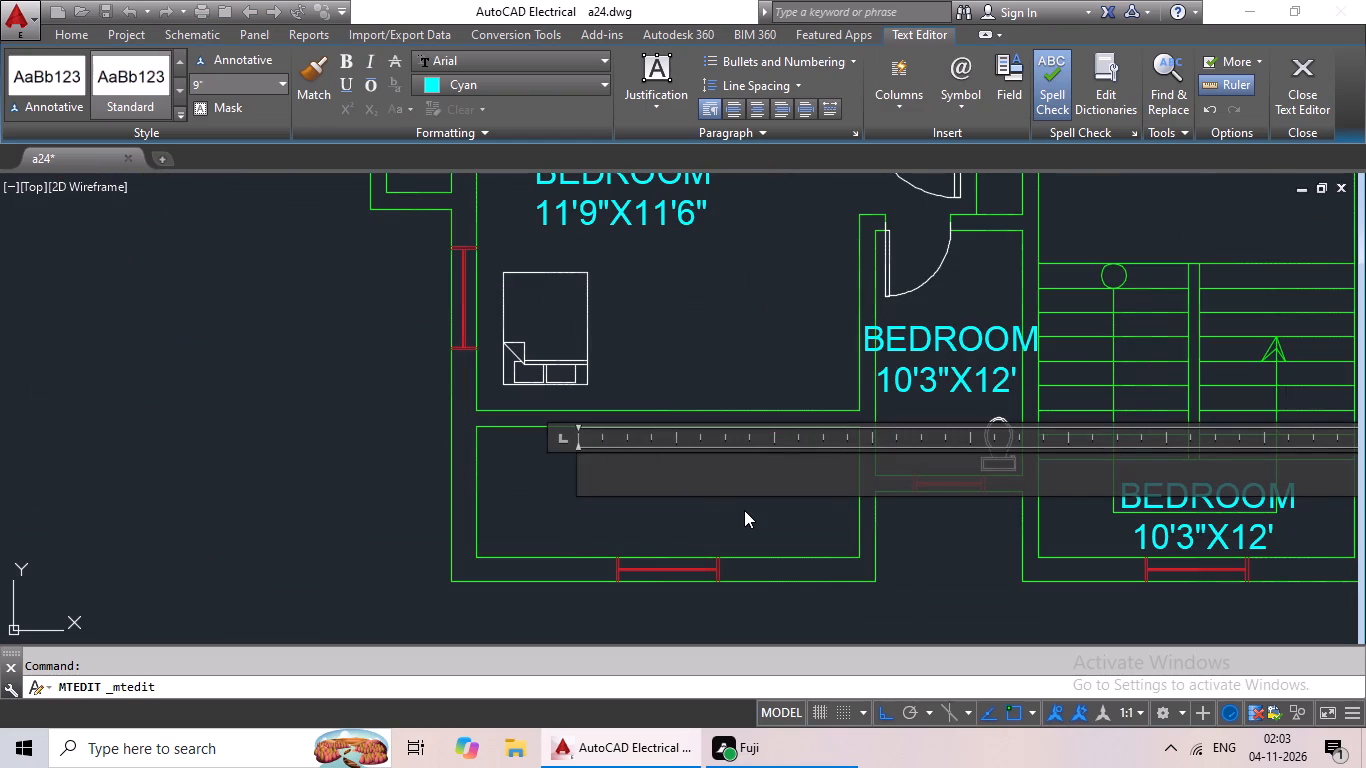
pyautogui.hotkey('shift', 'v')
pyautogui.write('ER')
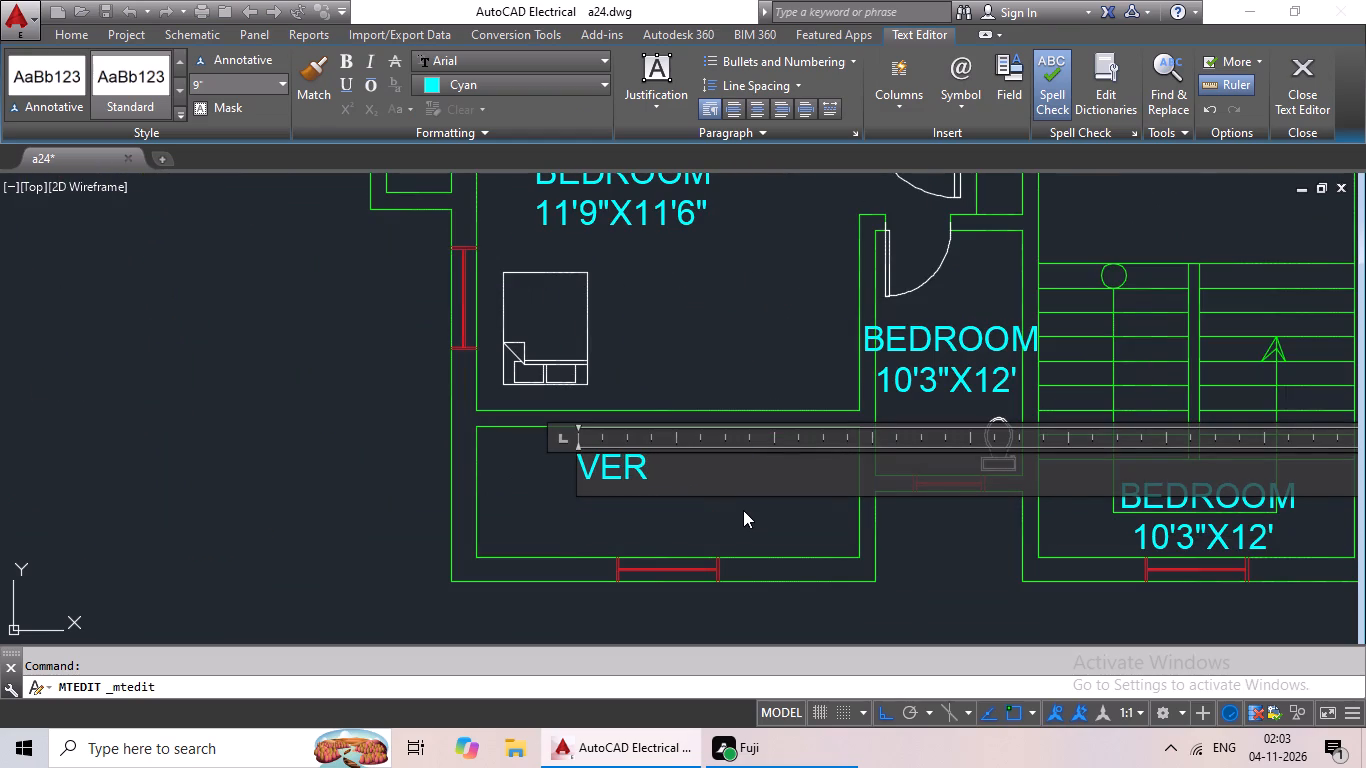
pyautogui.press('.')
pyautogui.press('Return')
pyautogui.write('11')
pyautogui.write("'X")
pyautogui.write("4'")
pyautogui.click(706, 347)
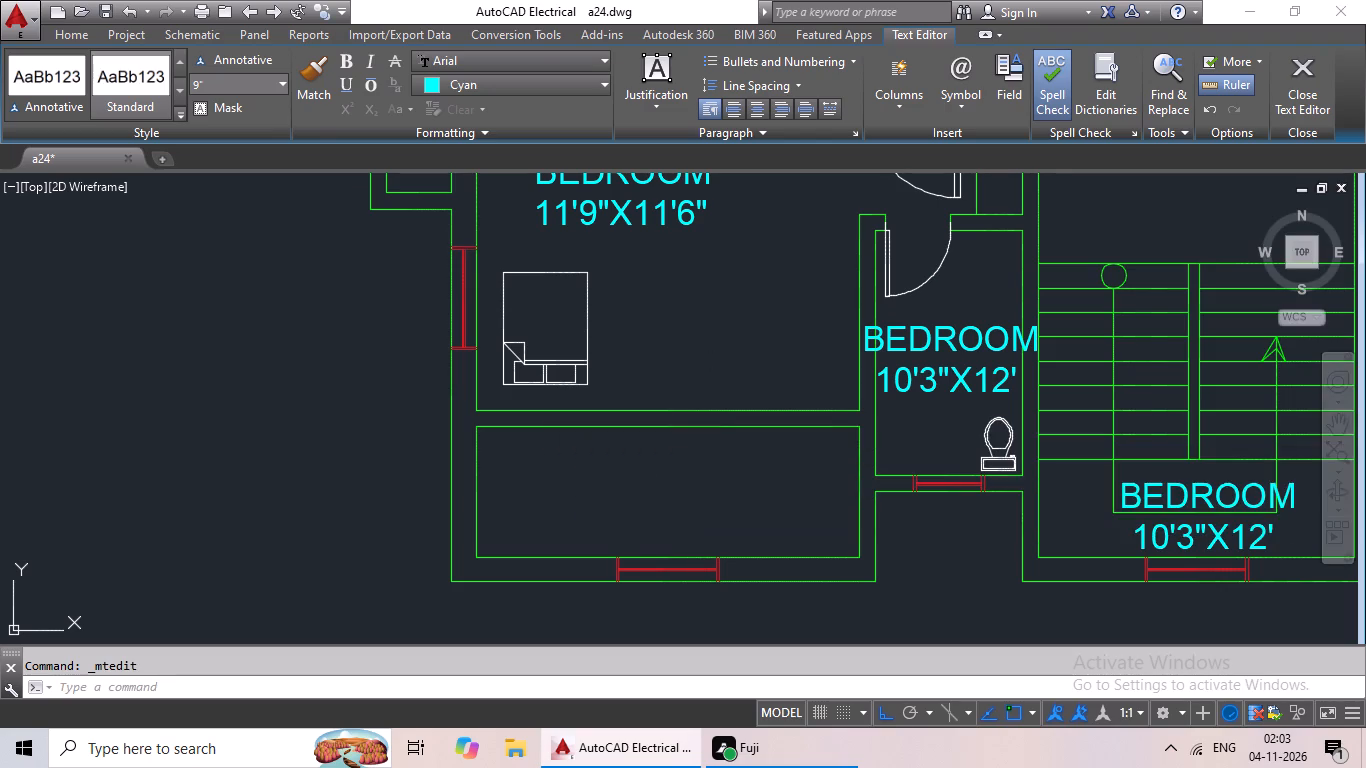
# Replace the BEDROOM label in the left flat's small room beside the staircase with TOILET and 4'6"X7'6" on two lines.
pyautogui.scroll(-3, 895, 446)
pyautogui.moveTo(896, 447); pyautogui.dragTo(775, 444, button='middle')
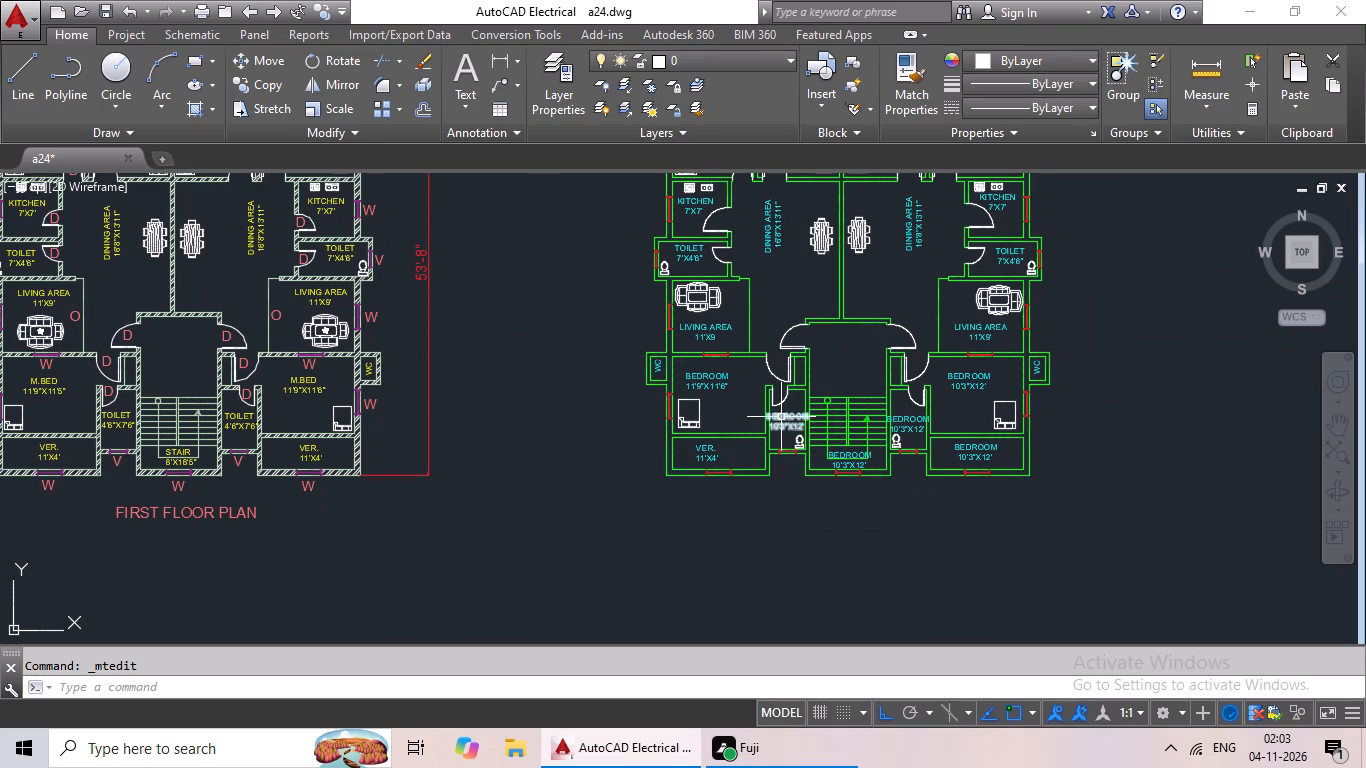
pyautogui.doubleClick(781, 417)
pyautogui.scroll(3, 783, 422)
pyautogui.click(863, 447)
pyautogui.scroll(3, 858, 448)
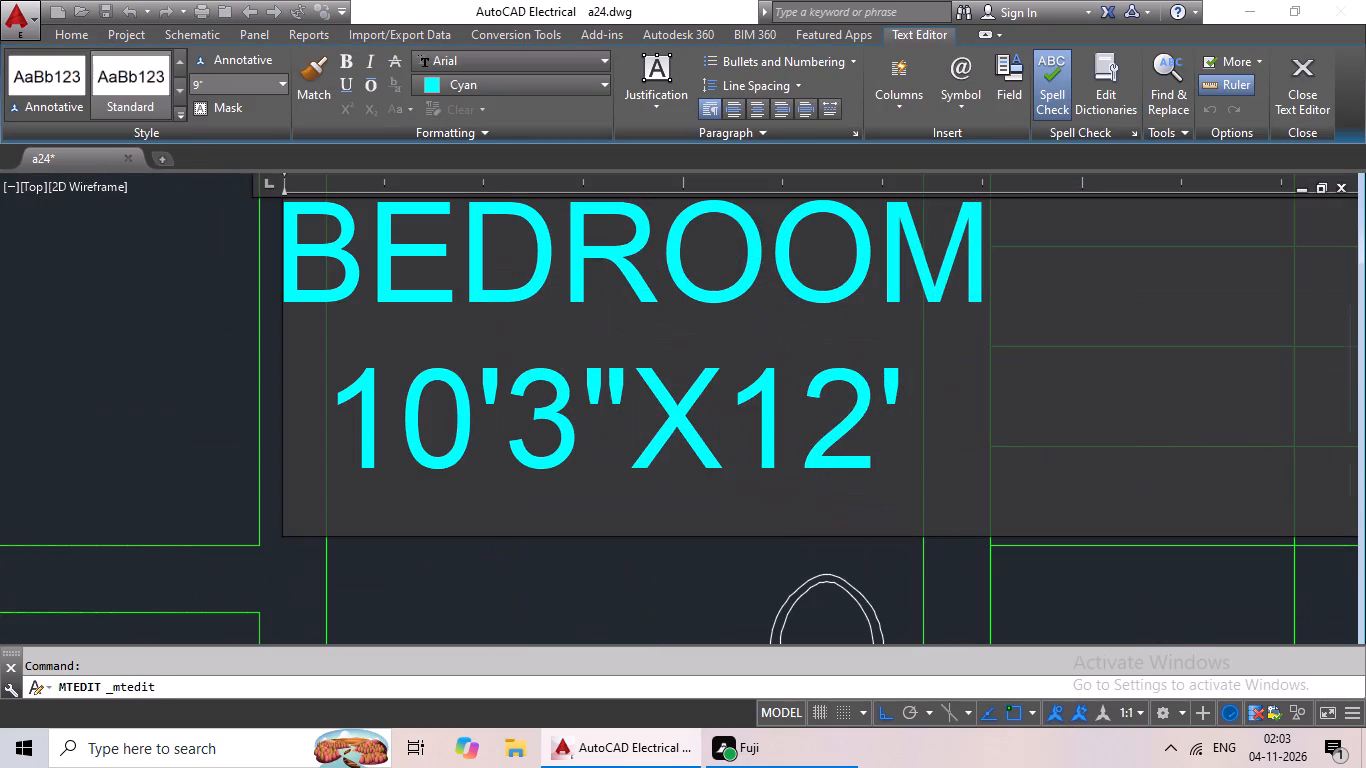
pyautogui.click(960, 454)
pyautogui.press('BackSpace')
pyautogui.press('BackSpace')
pyautogui.press('BackSpace')
pyautogui.press('BackSpace')
pyautogui.press('BackSpace')
pyautogui.press('BackSpace')
pyautogui.press('BackSpace')
pyautogui.press('BackSpace')
pyautogui.press('BackSpace')
pyautogui.press('BackSpace')
pyautogui.press('BackSpace')
pyautogui.press('BackSpace')
pyautogui.press('BackSpace')
pyautogui.press('BackSpace')
pyautogui.press('BackSpace')
pyautogui.press('BackSpace')
pyautogui.press('BackSpace')
pyautogui.press('BackSpace')
pyautogui.press('BackSpace')
pyautogui.press('BackSpace')
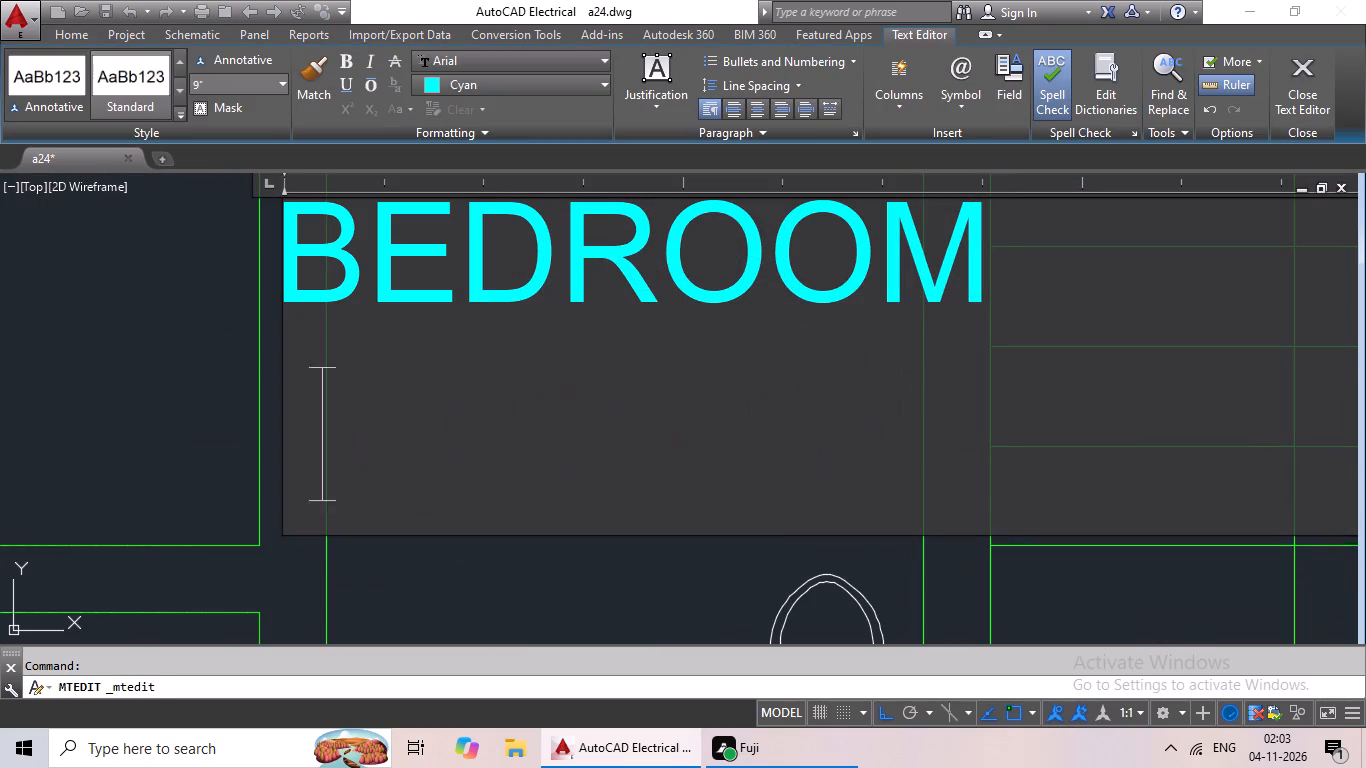
pyautogui.hotkey('shift', 't')
pyautogui.write('OI')
pyautogui.hotkey('shift', 'l')
pyautogui.write('ET')
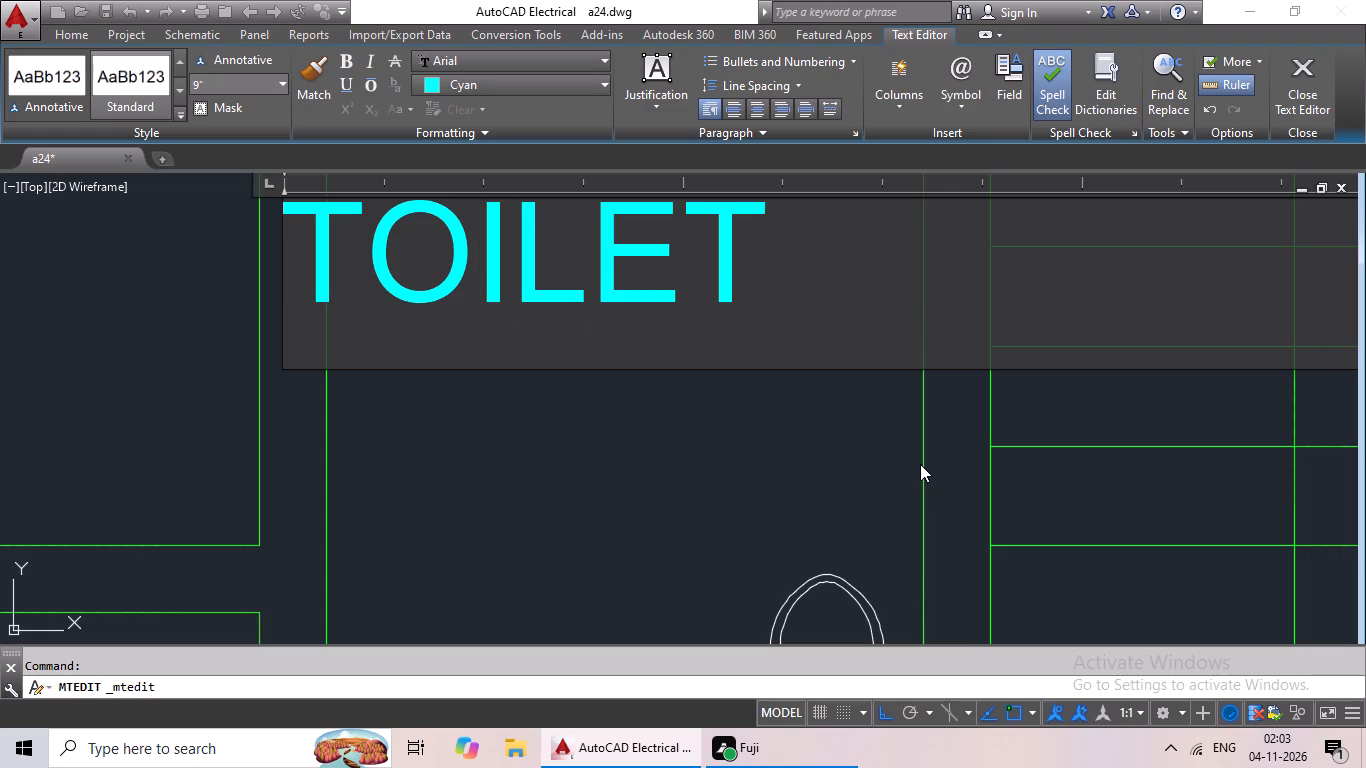
pyautogui.press('Return')
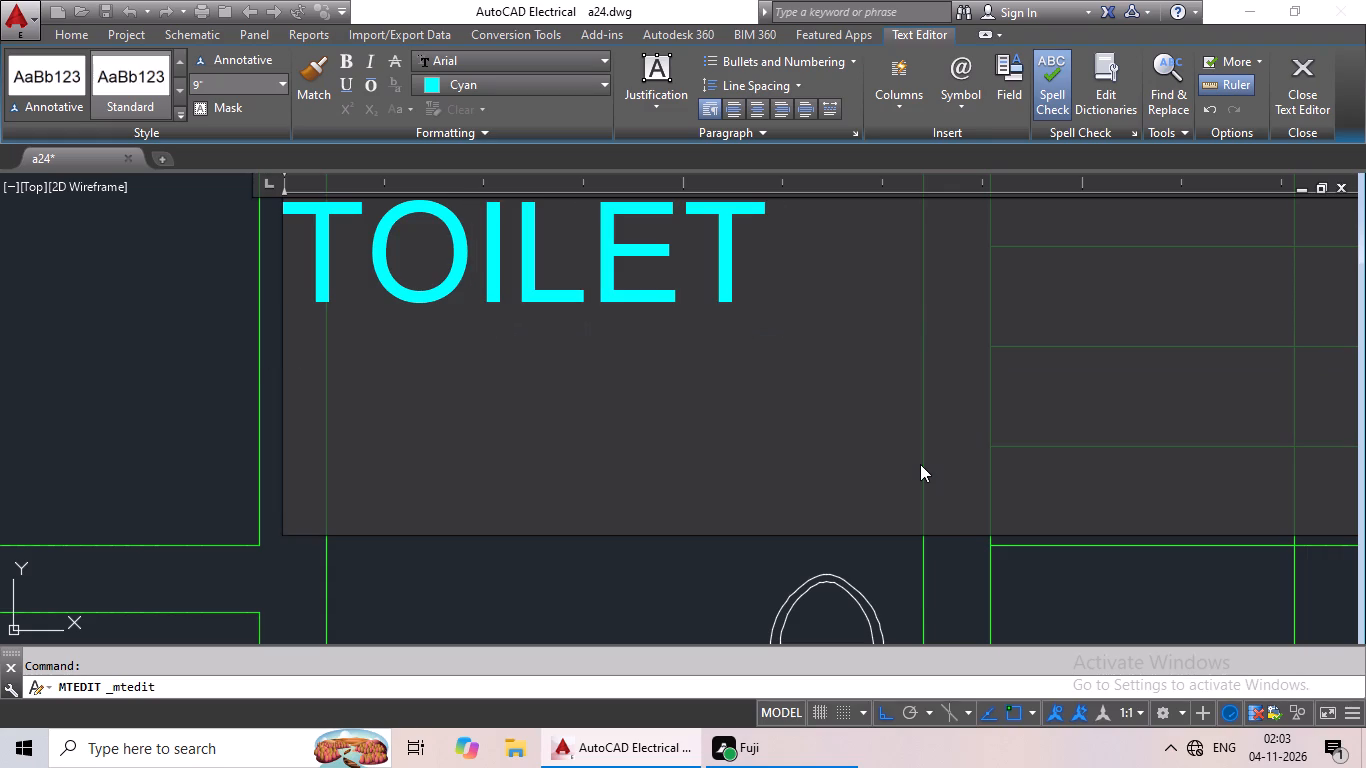
pyautogui.write("46'")
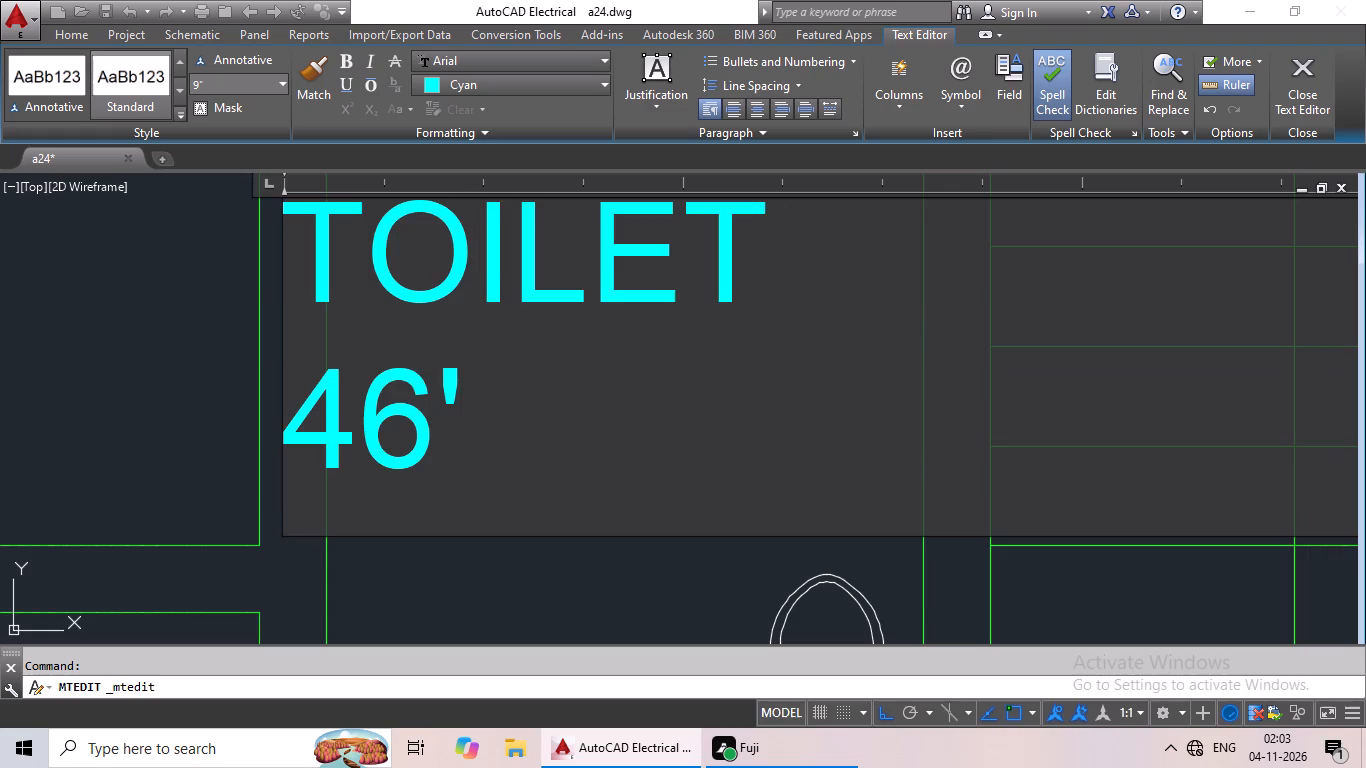
pyautogui.hotkey('shift', '"')
pyautogui.press('BackSpace')
pyautogui.press('BackSpace')
pyautogui.press('BackSpace')
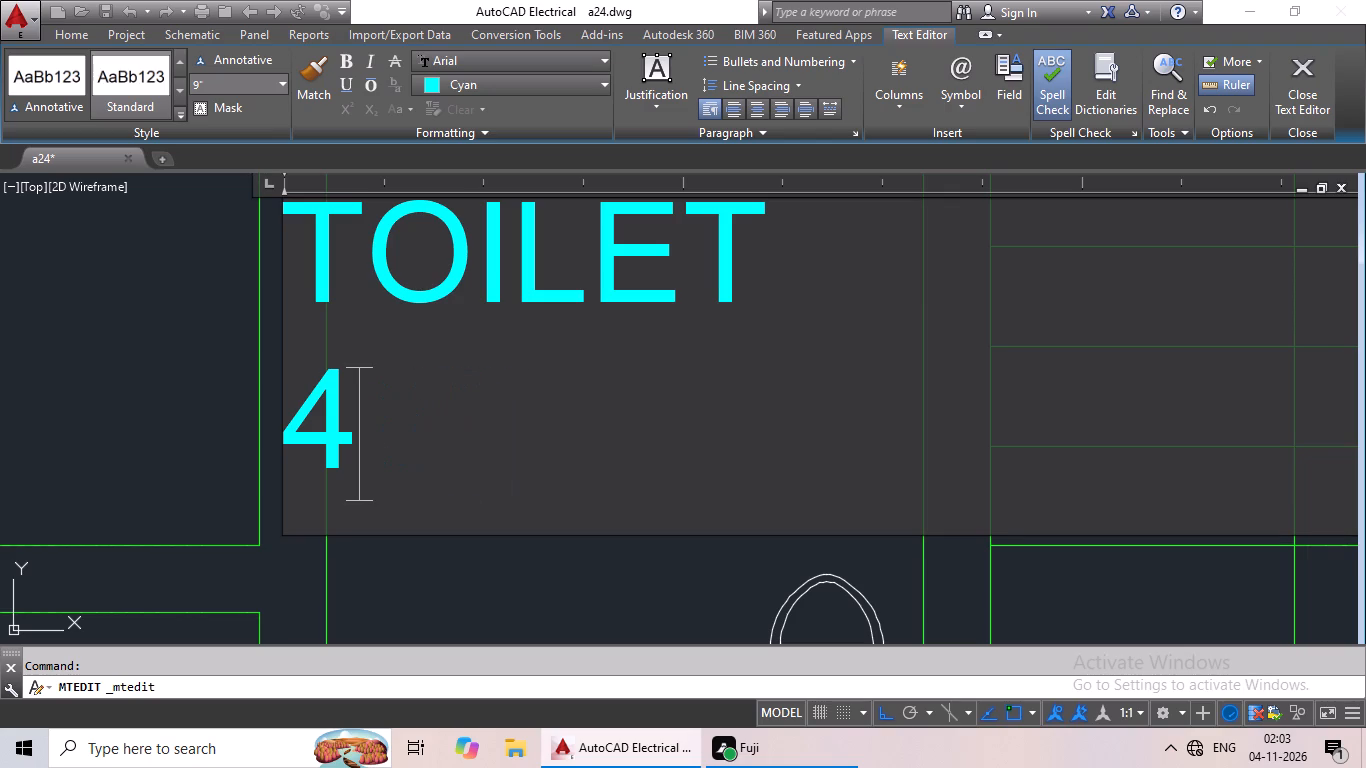
pyautogui.write('\'6"X')
pyautogui.write('7\'6"')
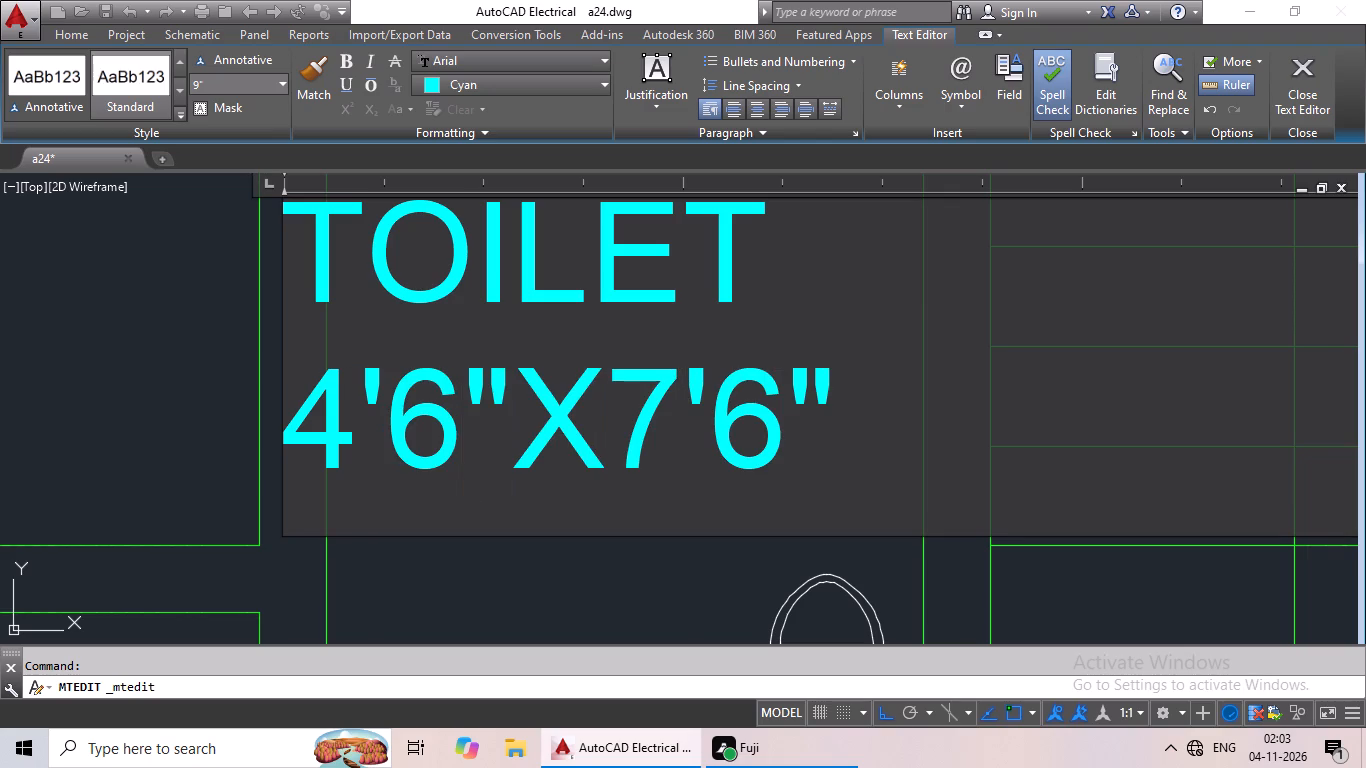
# Indent both lines of the left flat's TOILET label beside the staircase by three spaces.
pyautogui.scroll(-3, 900, 470)
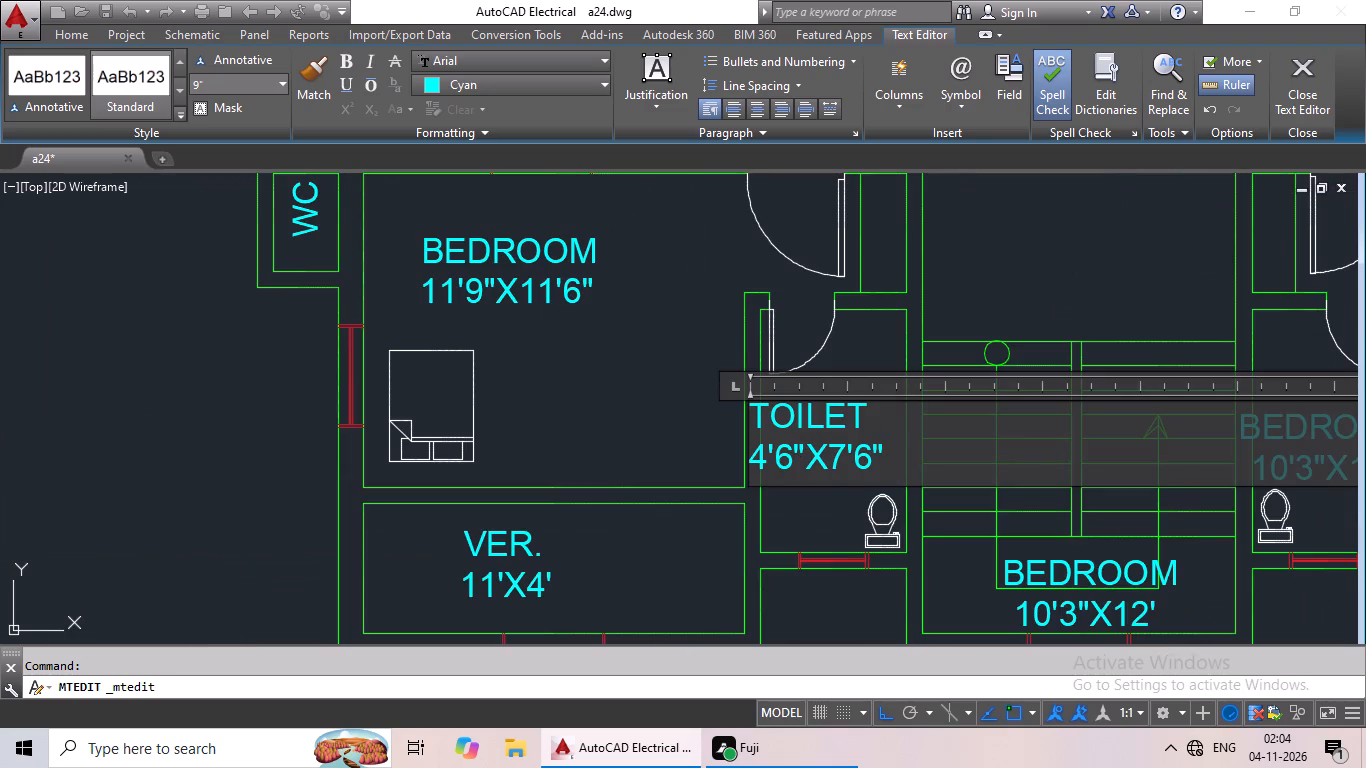
pyautogui.click(759, 419)
pyautogui.press('space')
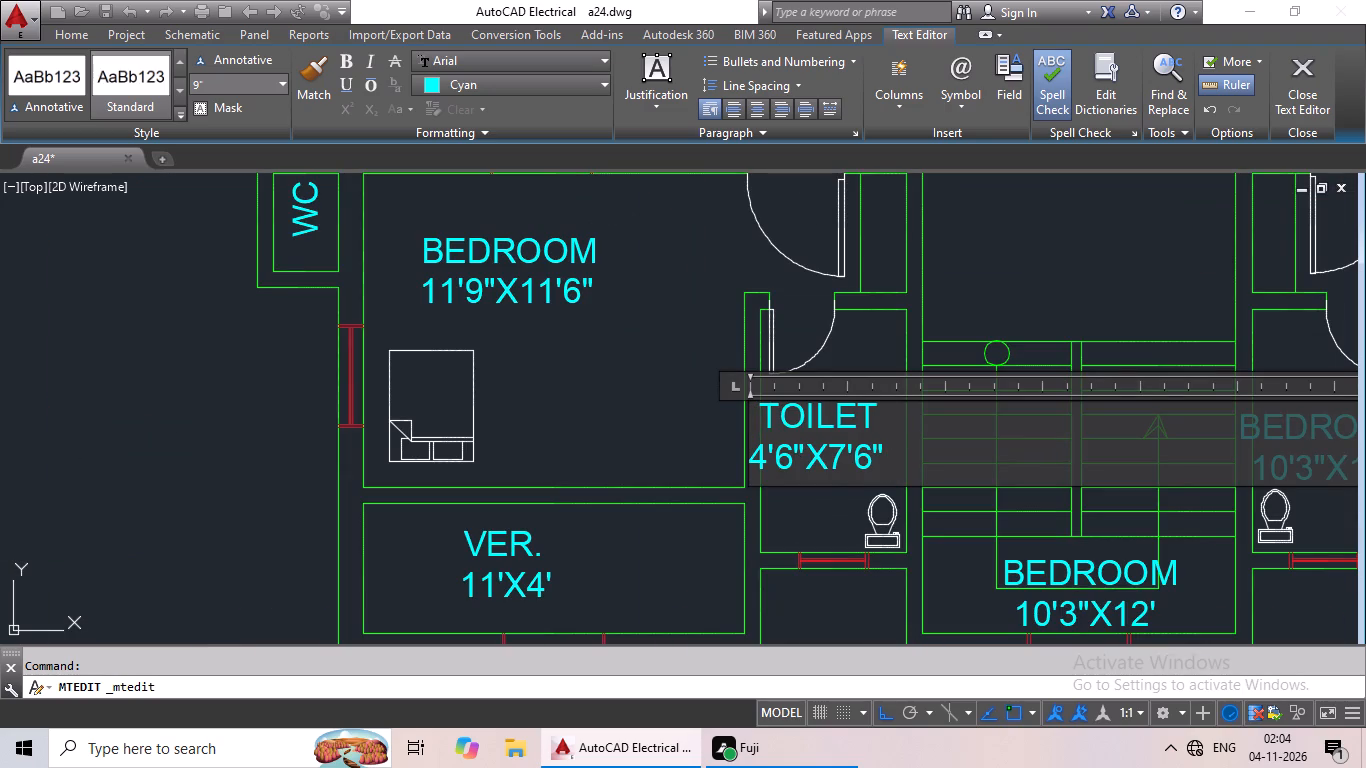
pyautogui.press('space')
pyautogui.press('space')
pyautogui.click(760, 456)
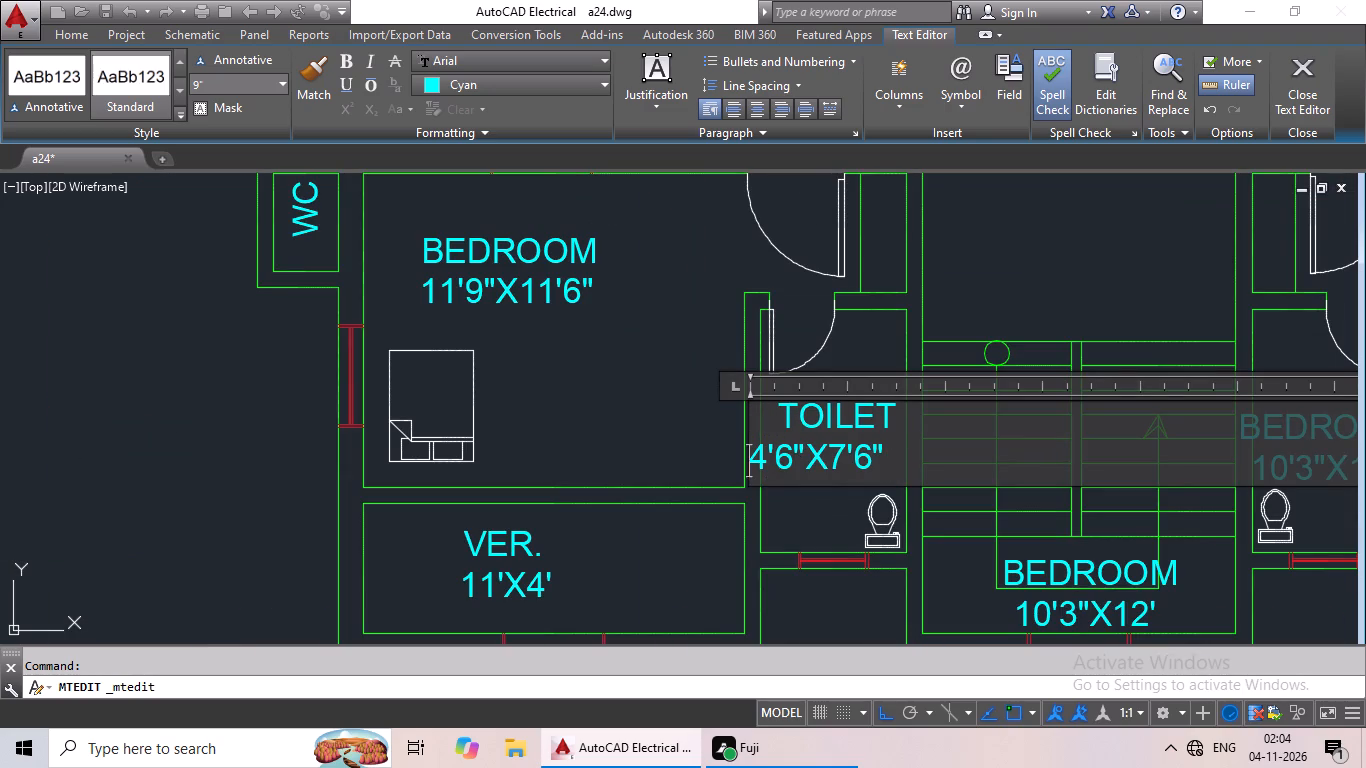
pyautogui.click(754, 459)
pyautogui.press('space')
pyautogui.press('space')
pyautogui.press('space')
pyautogui.click(783, 519)
# Replace the BEDROOM label at the foot of the staircase with STAIR and 8'X16'5" on two lines.
pyautogui.scroll(-2, 805, 500)
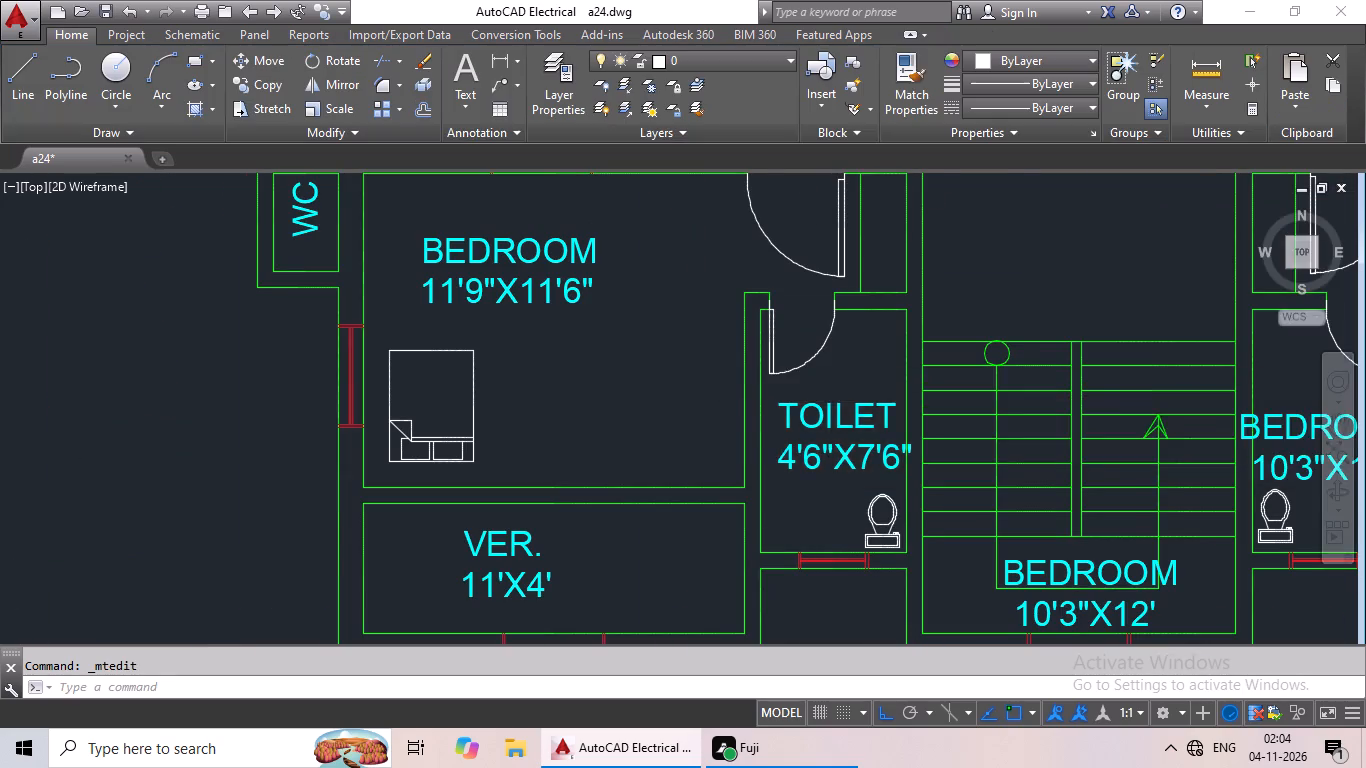
pyautogui.scroll(-1, 850, 503)
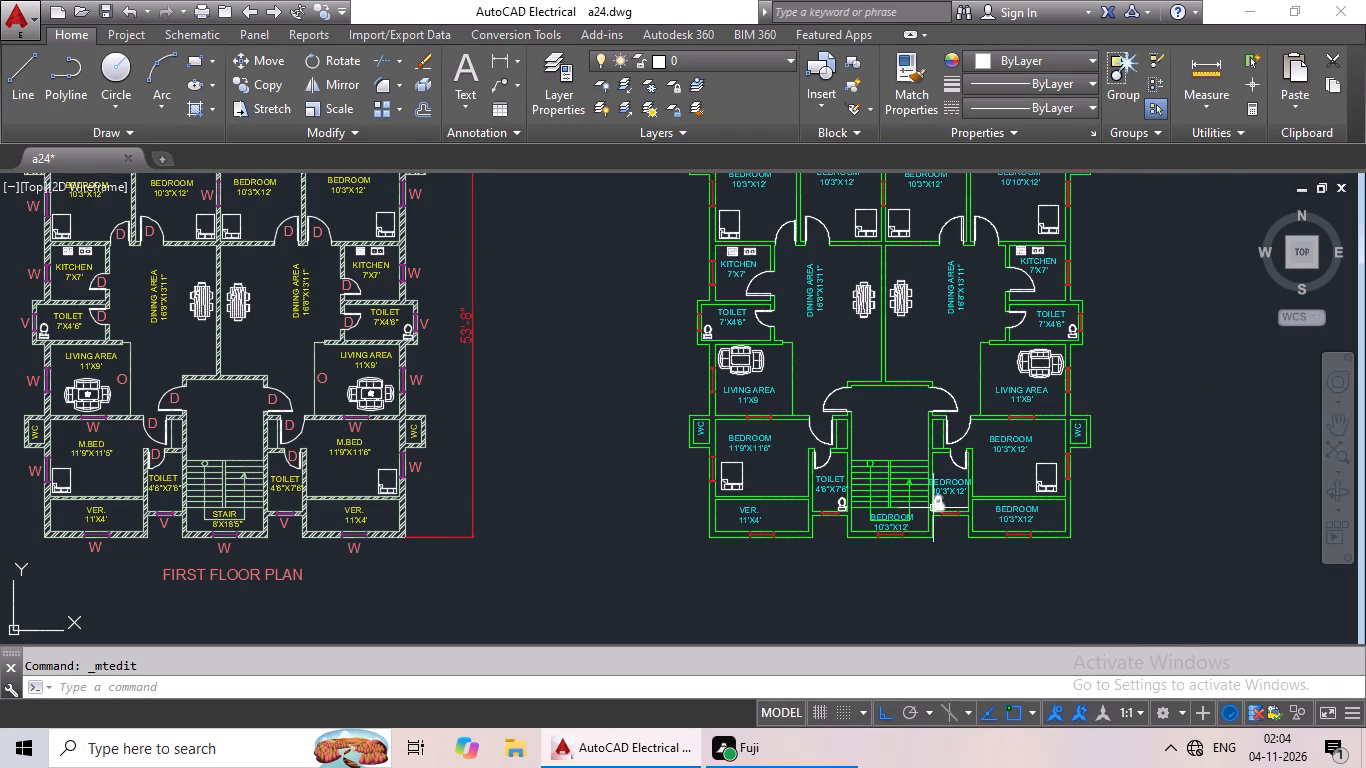
pyautogui.doubleClick(897, 520)
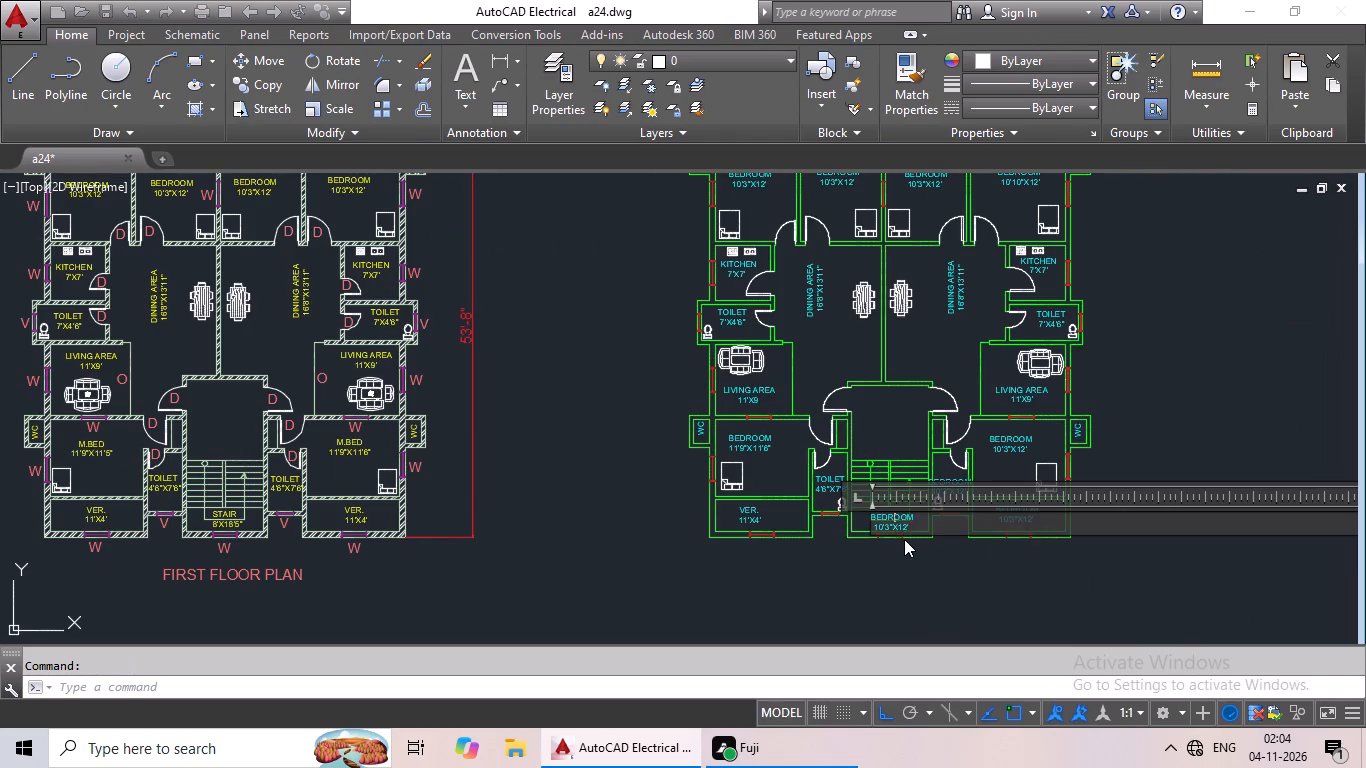
pyautogui.scroll(3, 911, 534)
pyautogui.click(931, 526)
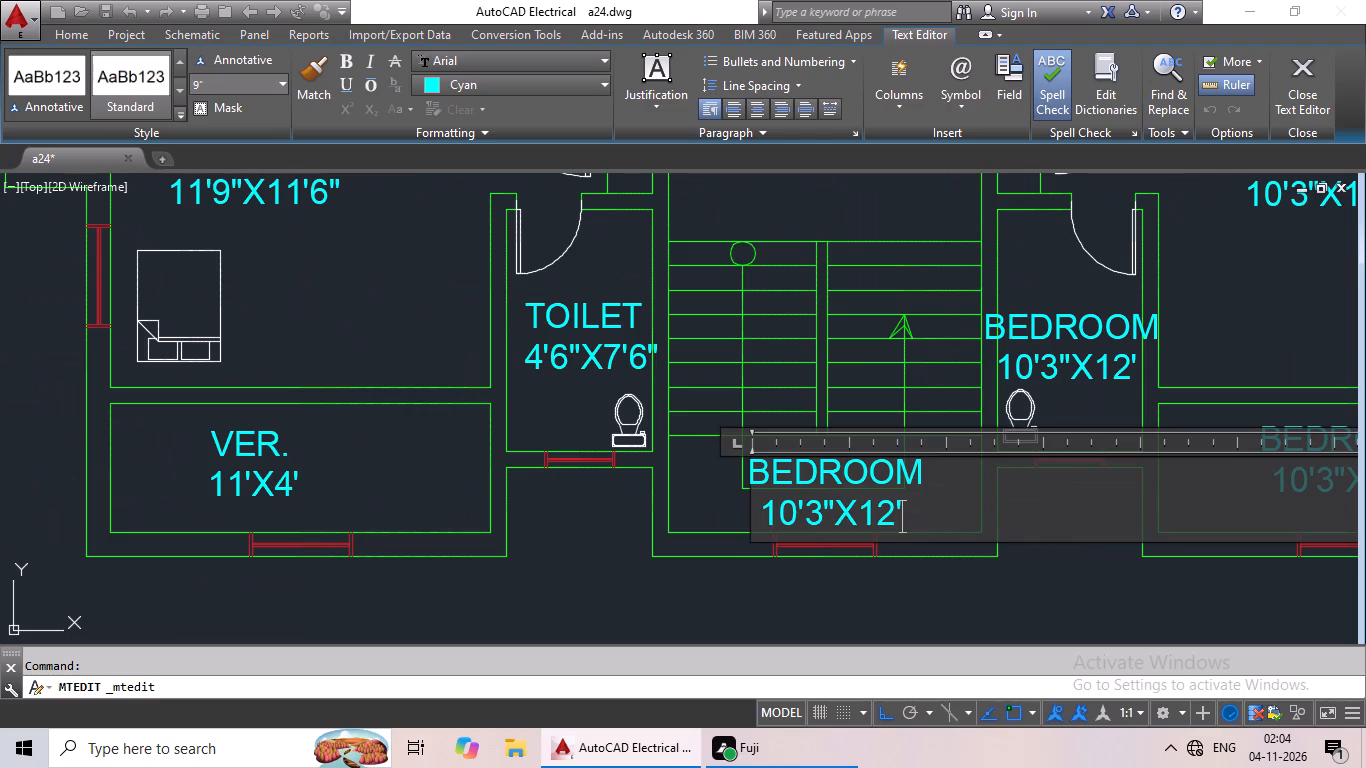
pyautogui.press('BackSpace')
pyautogui.press('BackSpace')
pyautogui.press('BackSpace')
pyautogui.press('BackSpace')
pyautogui.press('BackSpace')
pyautogui.press('BackSpace')
pyautogui.press('BackSpace')
pyautogui.press('BackSpace')
pyautogui.press('BackSpace')
pyautogui.press('BackSpace')
pyautogui.press('BackSpace')
pyautogui.press('BackSpace')
pyautogui.press('BackSpace')
pyautogui.press('BackSpace')
pyautogui.press('BackSpace')
pyautogui.press('BackSpace')
pyautogui.press('BackSpace')
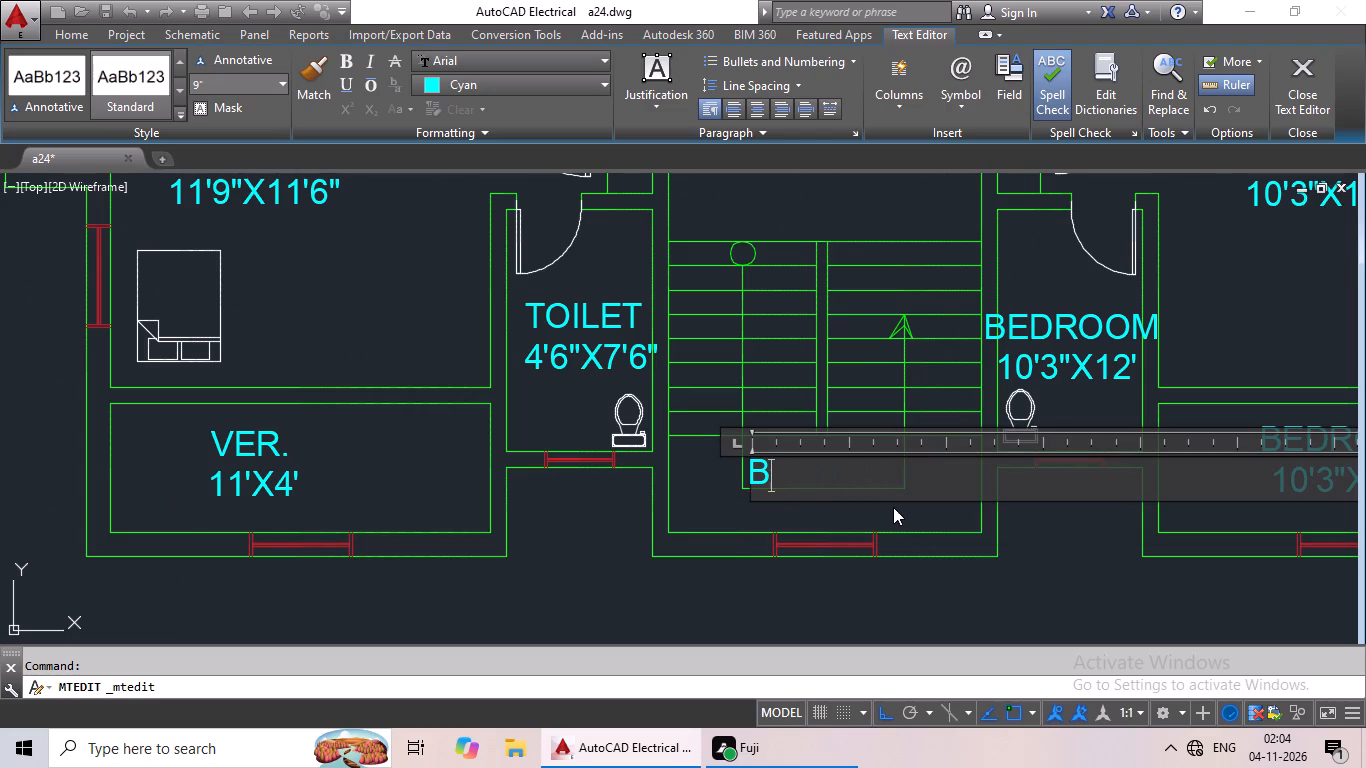
pyautogui.press('BackSpace')
pyautogui.write('STA')
pyautogui.hotkey('shift', 'i')
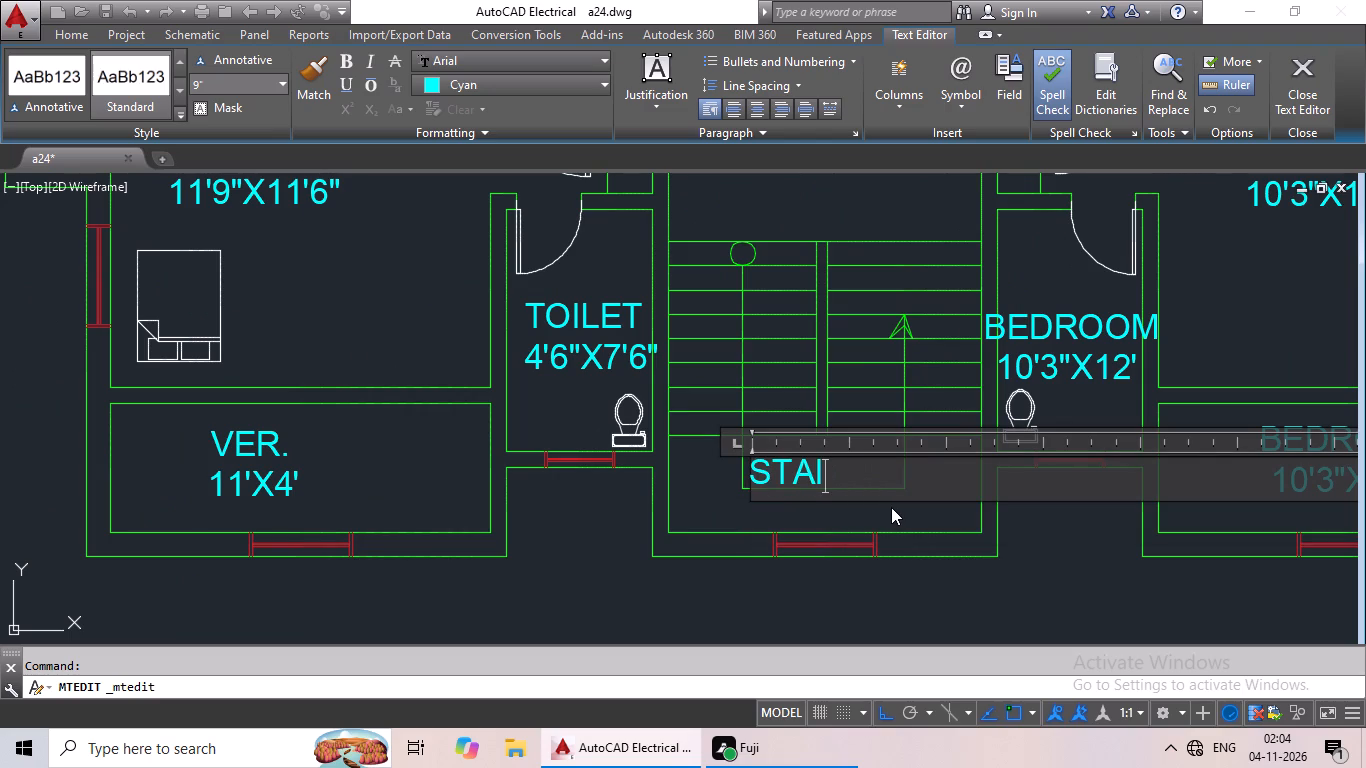
pyautogui.hotkey('shift', 'r')
pyautogui.press('Return')
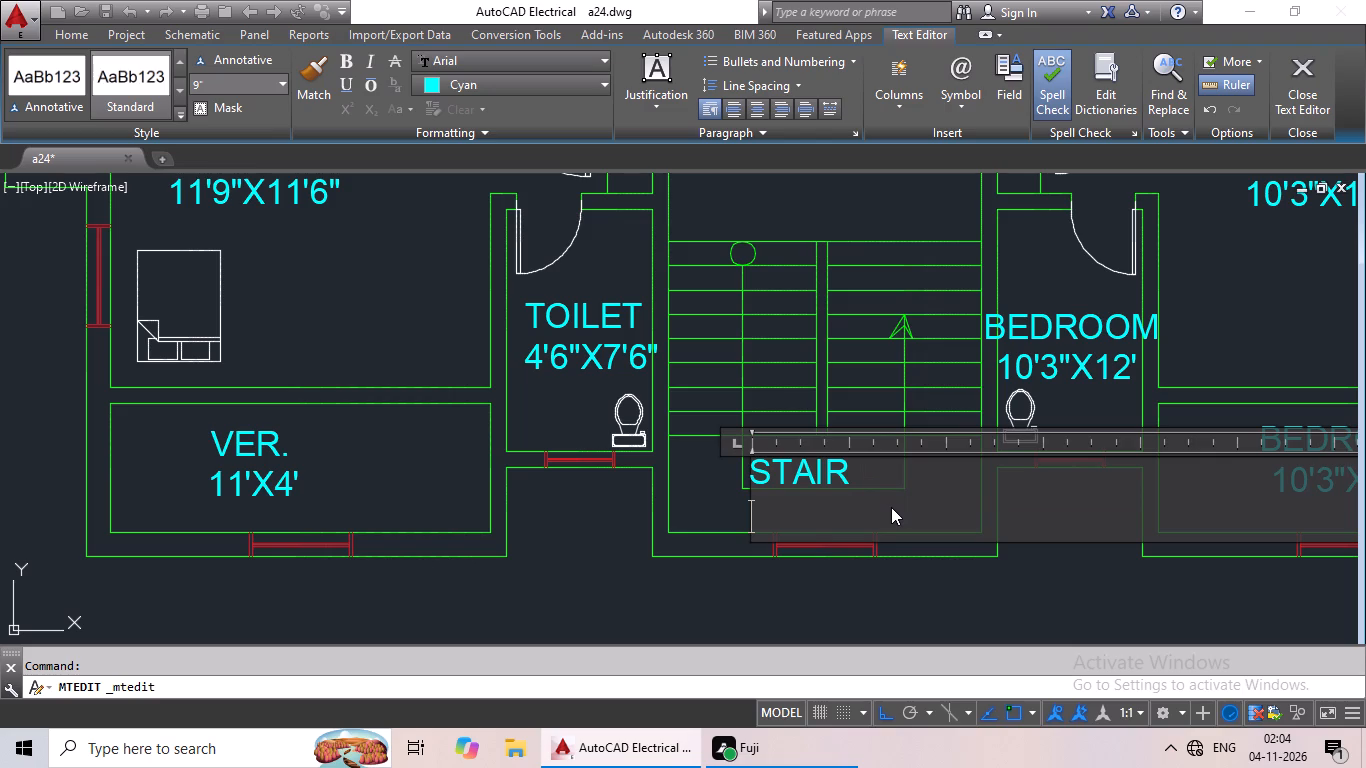
pyautogui.press('1')
pyautogui.press('6')
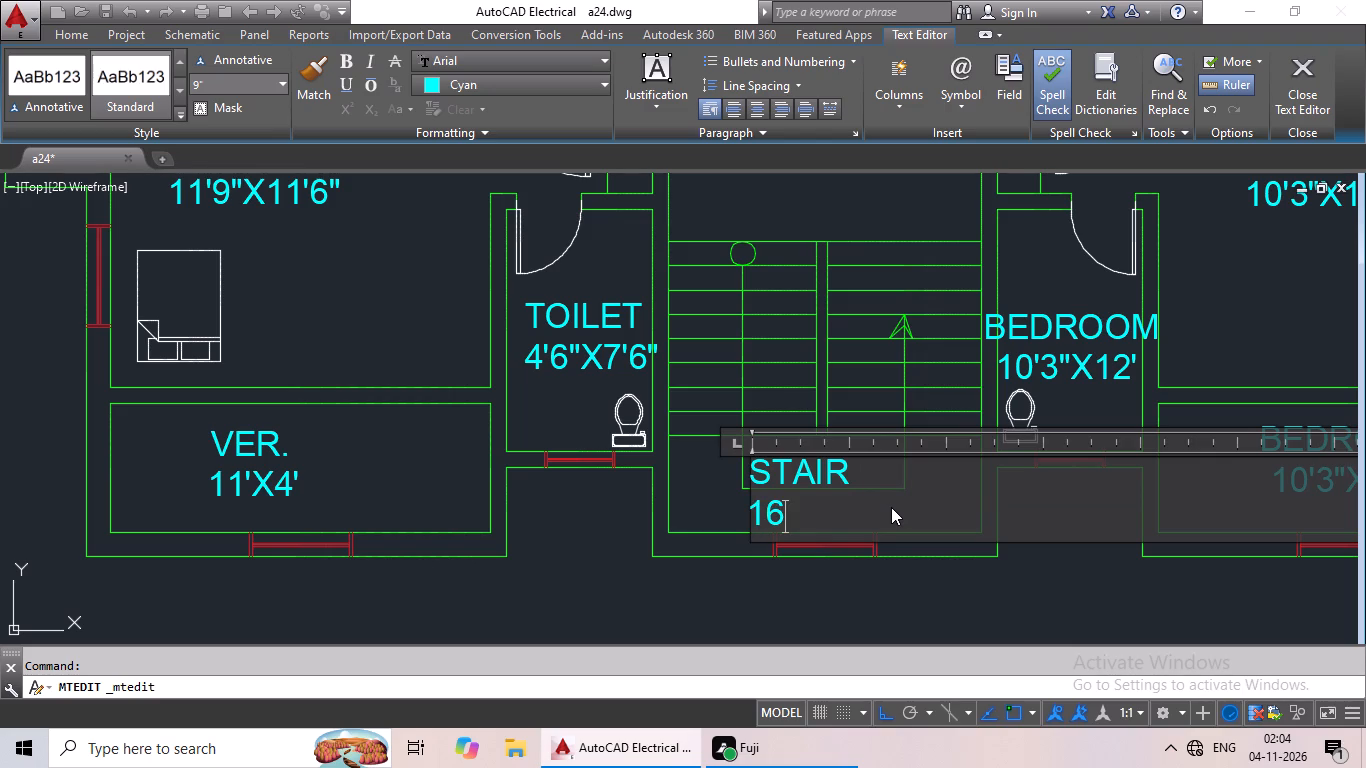
pyautogui.write("'5")
pyautogui.write('"X')
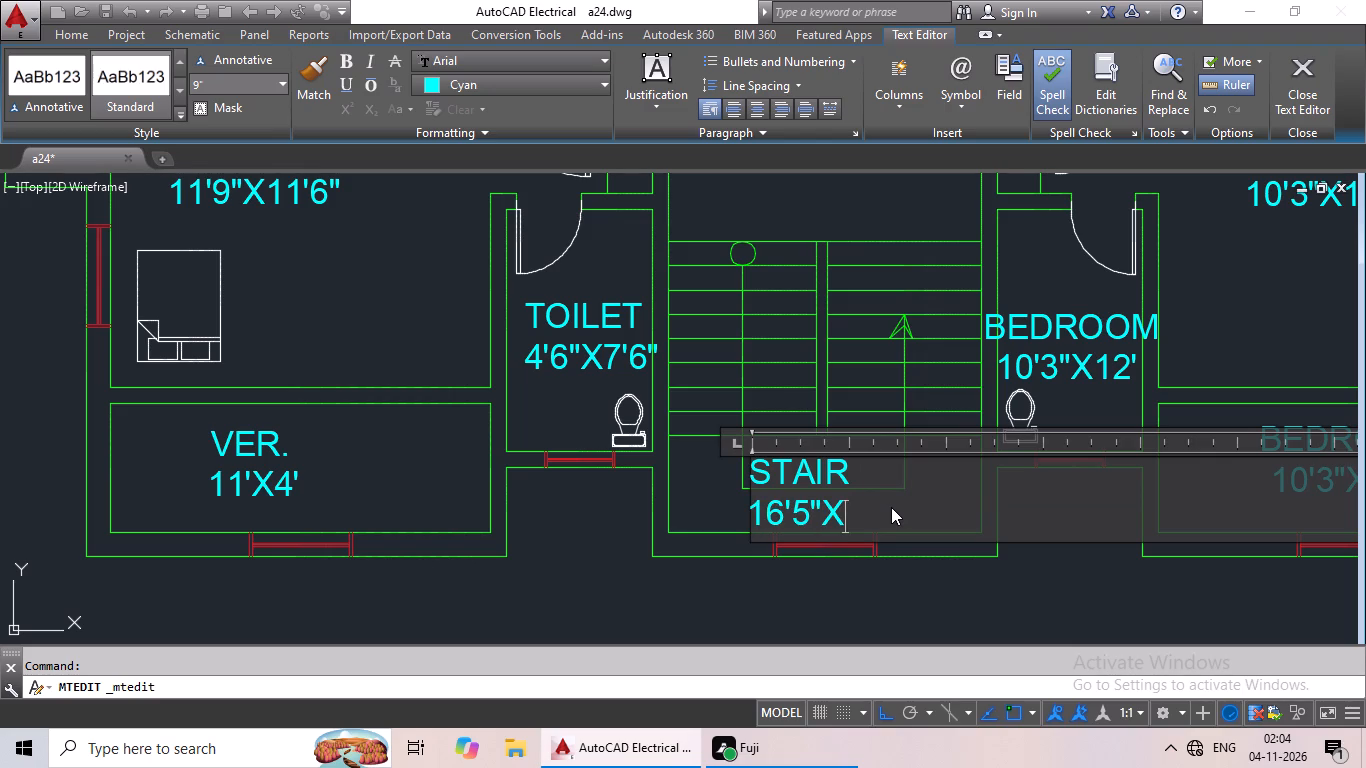
pyautogui.press('BackSpace')
pyautogui.press('BackSpace')
pyautogui.press('BackSpace')
pyautogui.press('BackSpace')
pyautogui.press('BackSpace')
pyautogui.press('BackSpace')
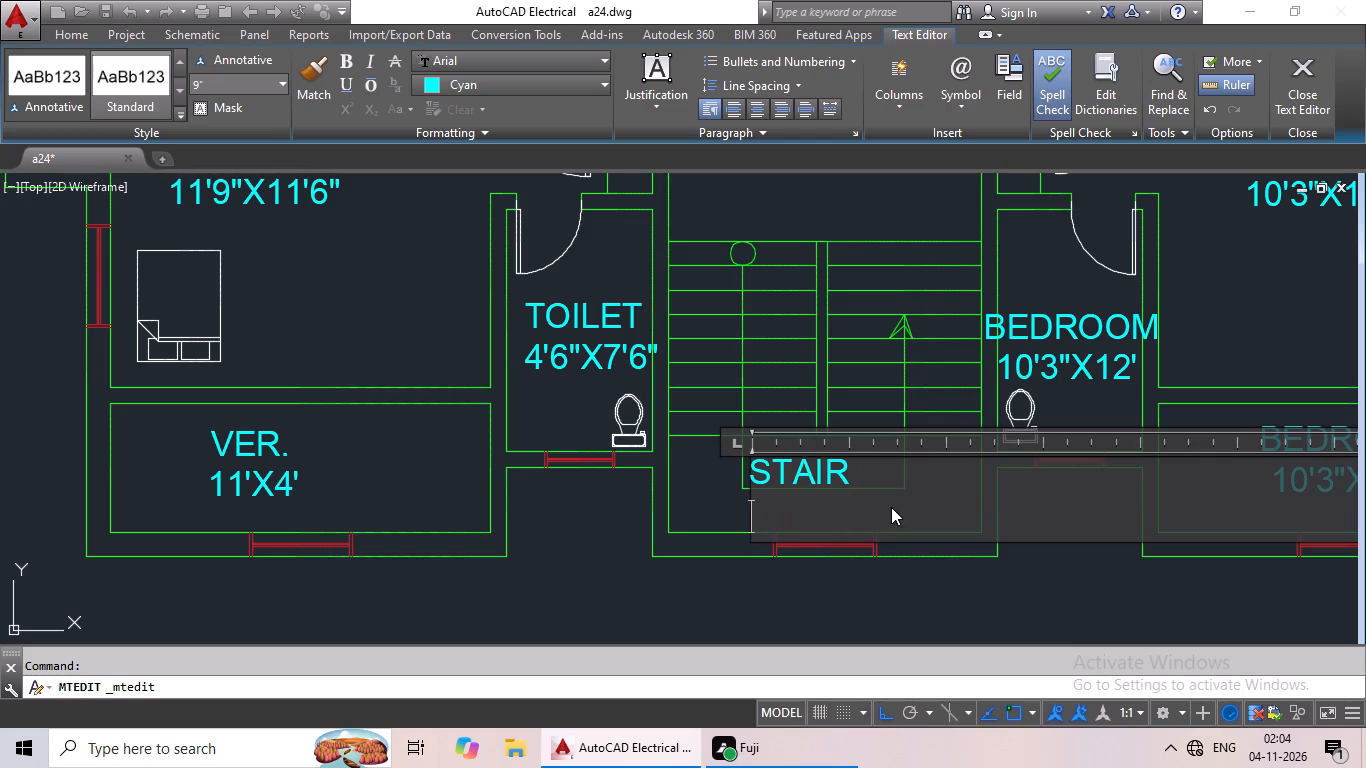
pyautogui.write('8\'X16\'5"')
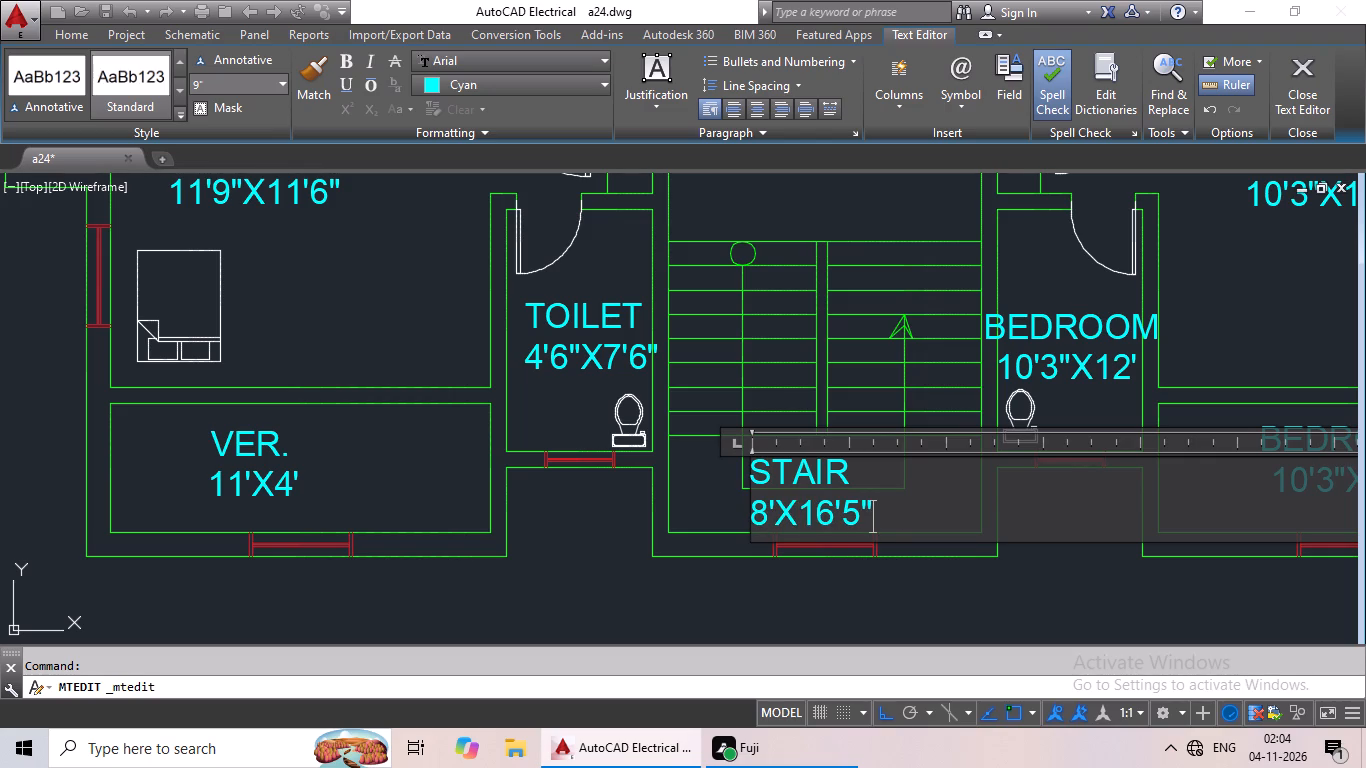
# Indent both lines of the STAIR label by two spaces.
pyautogui.click(750, 471)
pyautogui.press('space')
pyautogui.press('space')
pyautogui.click(754, 516)
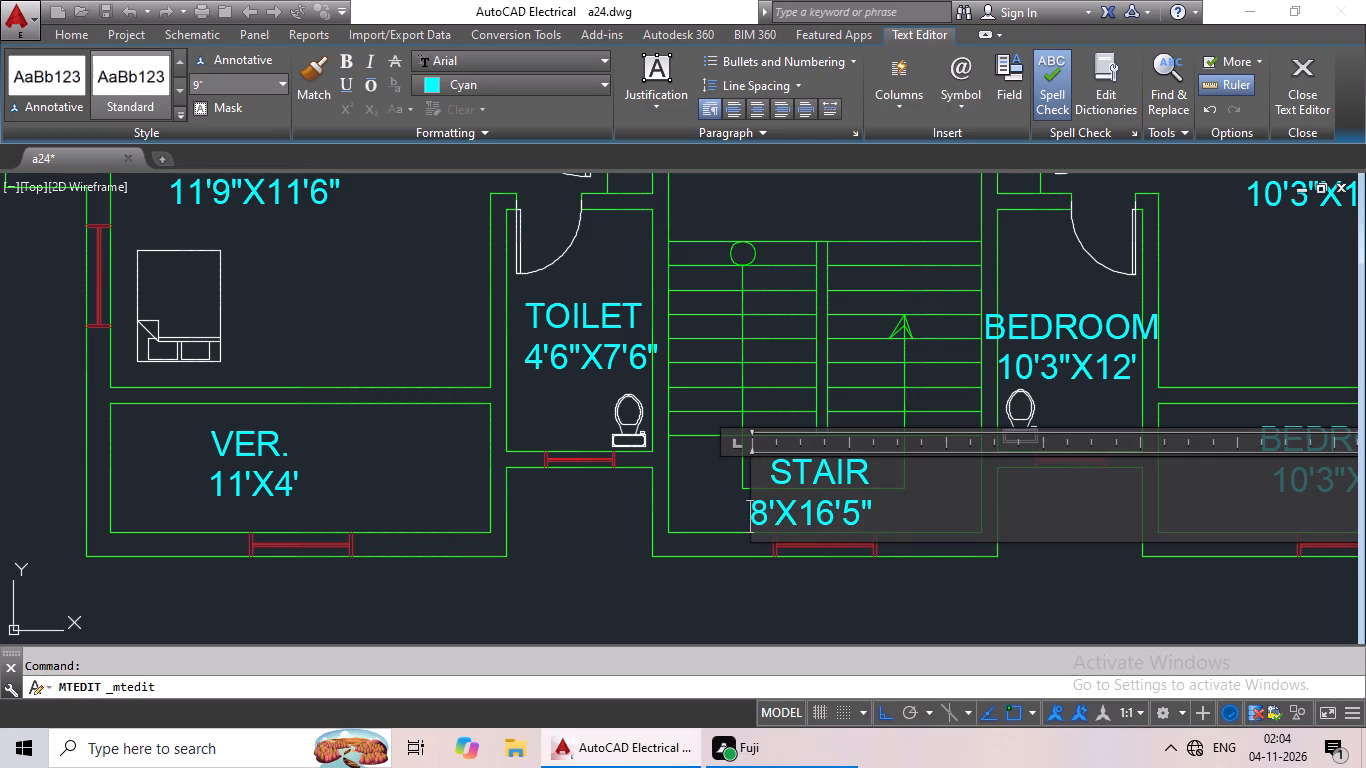
pyautogui.press('space')
pyautogui.press('space')
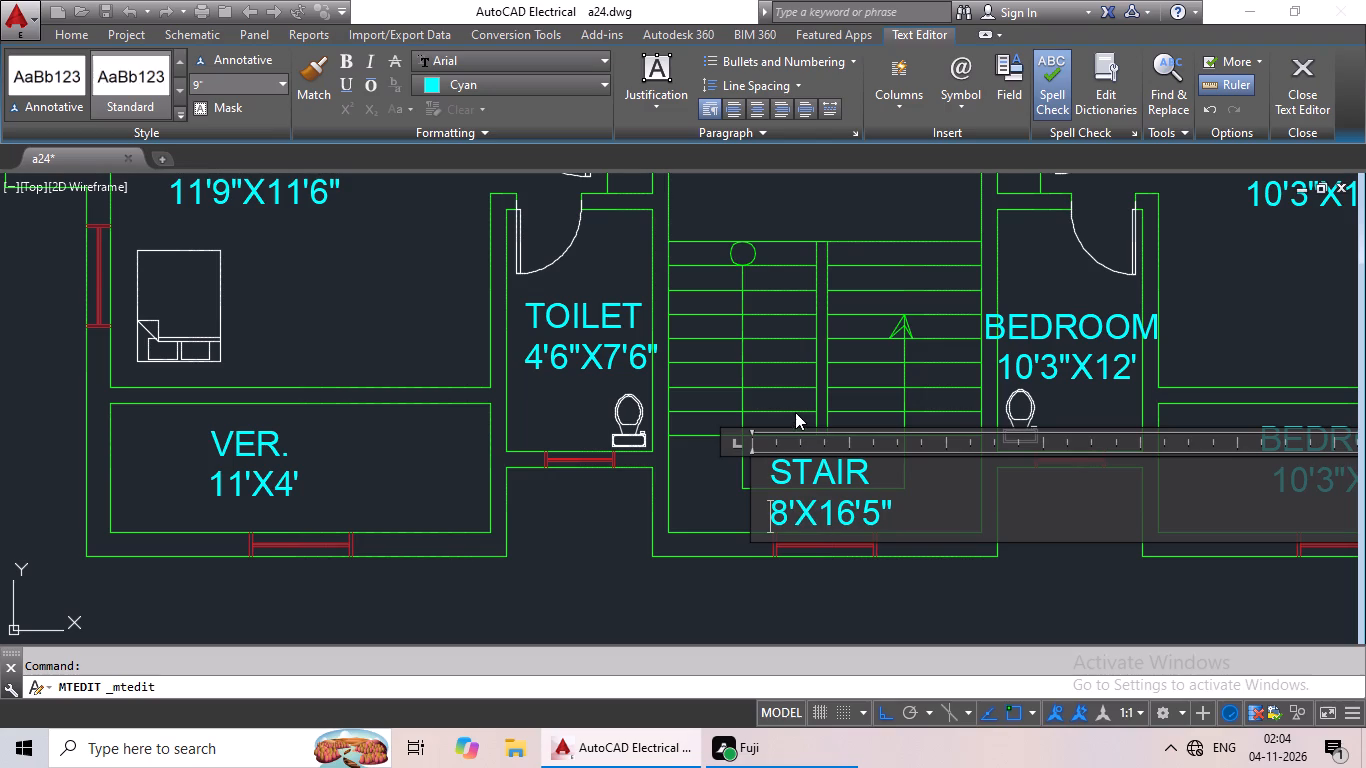
pyautogui.moveTo(801, 205); pyautogui.dragTo(797, 215)
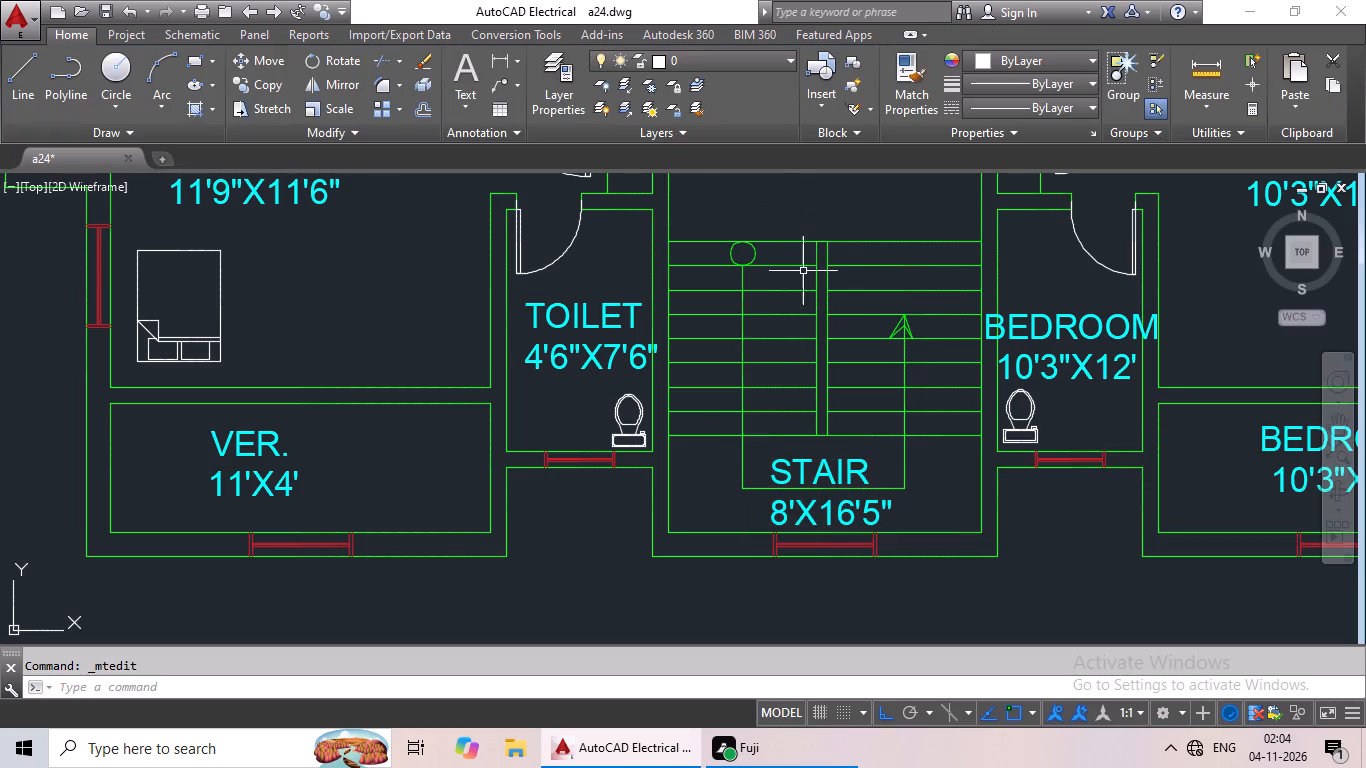
# Replace the BEDROOM label in the right flat's small room beside the staircase with TOILET and 4'6"X7'6" on two lines.
pyautogui.scroll(-2, 822, 285)
pyautogui.moveTo(829, 347); pyautogui.dragTo(643, 432, button='middle')
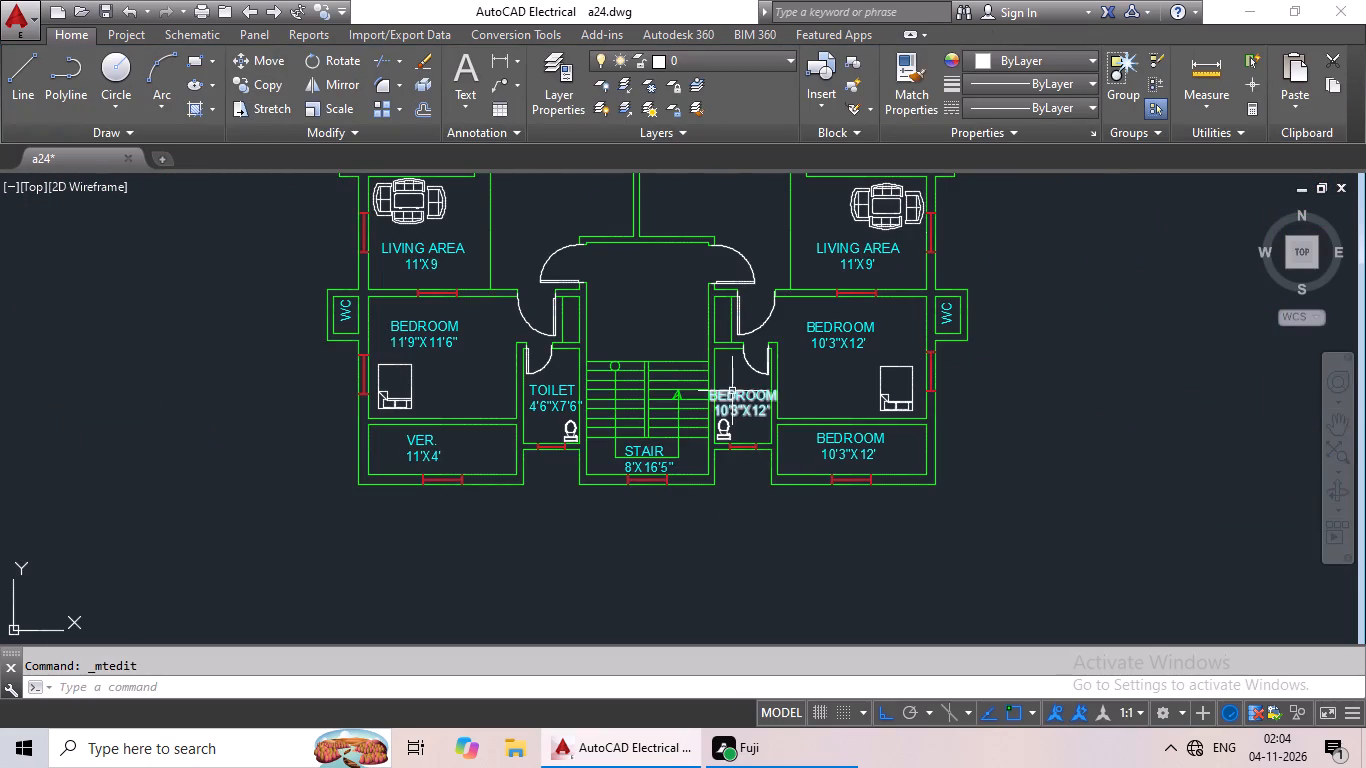
pyautogui.doubleClick(732, 391)
pyautogui.scroll(5, 759, 409)
pyautogui.click(843, 423)
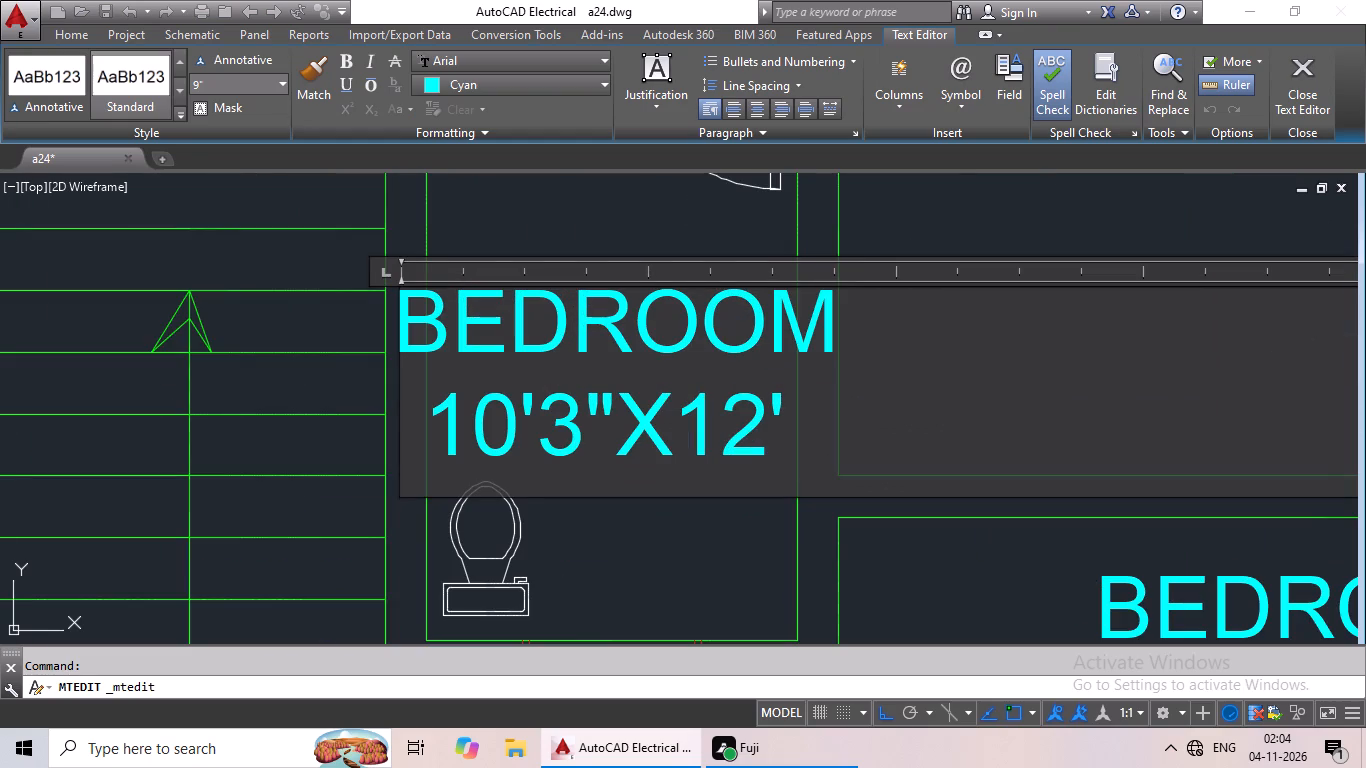
pyautogui.press('BackSpace')
pyautogui.press('BackSpace')
pyautogui.press('BackSpace')
pyautogui.press('BackSpace')
pyautogui.press('BackSpace')
pyautogui.press('BackSpace')
pyautogui.press('BackSpace')
pyautogui.press('BackSpace')
pyautogui.press('BackSpace')
pyautogui.press('BackSpace')
pyautogui.press('BackSpace')
pyautogui.press('BackSpace')
pyautogui.press('BackSpace')
pyautogui.press('BackSpace')
pyautogui.press('BackSpace')
pyautogui.press('BackSpace')
pyautogui.press('BackSpace')
pyautogui.press('BackSpace')
pyautogui.press('BackSpace')
pyautogui.press('BackSpace')
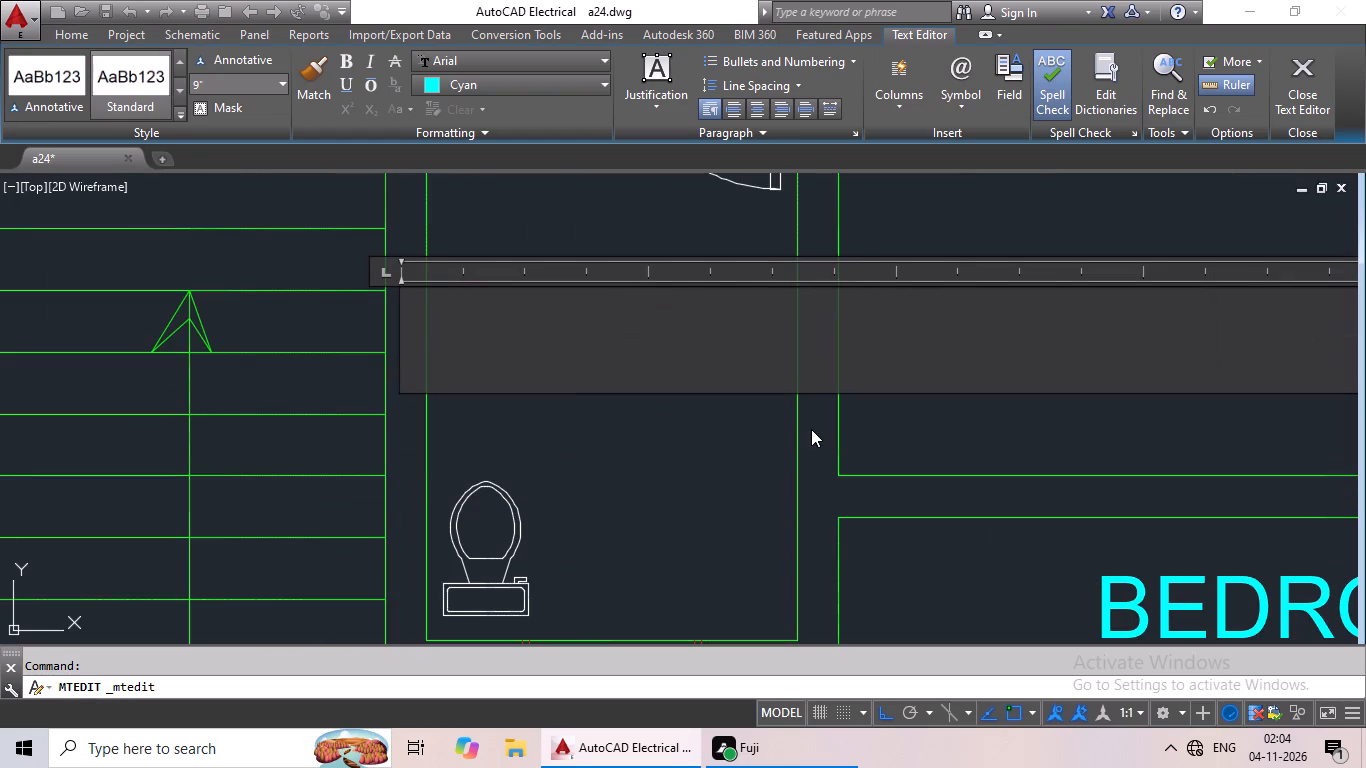
pyautogui.write('TOILET')
pyautogui.press('Return')
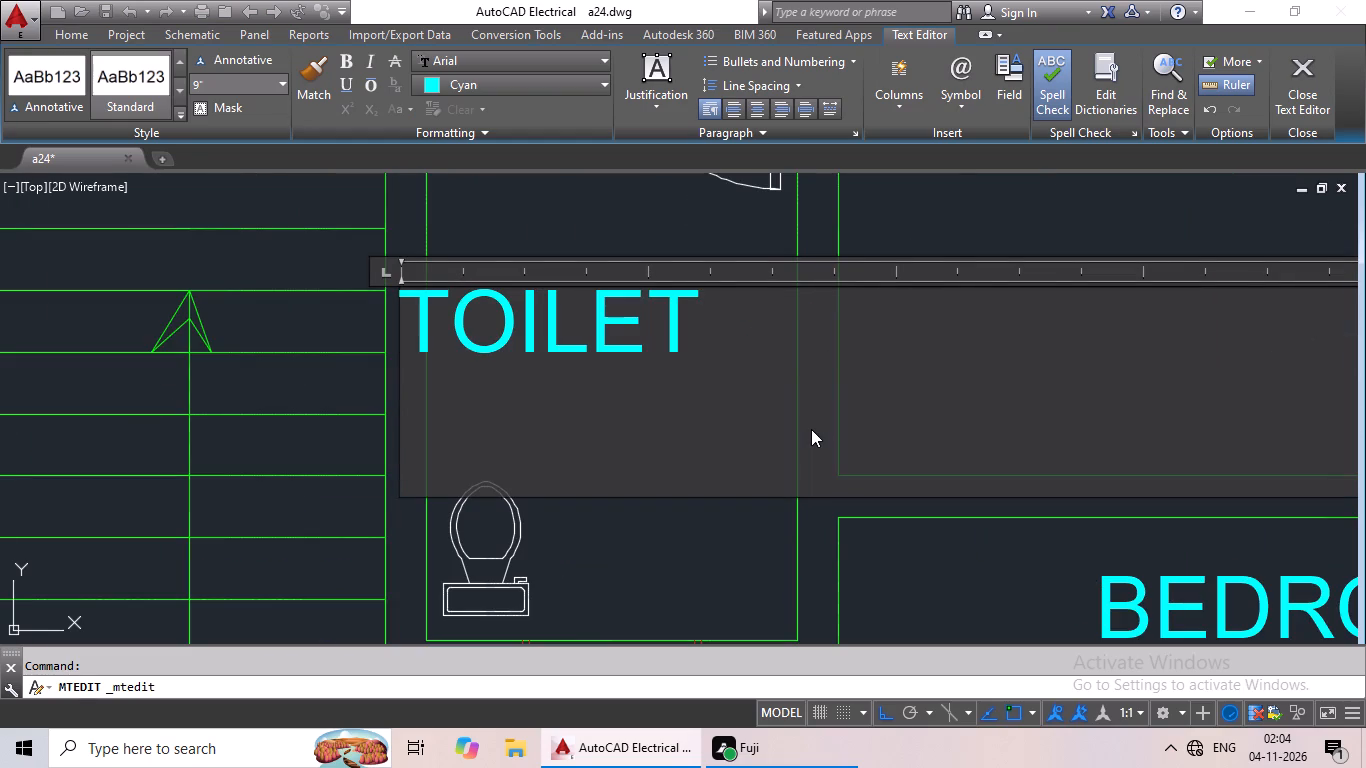
pyautogui.write('4\\')
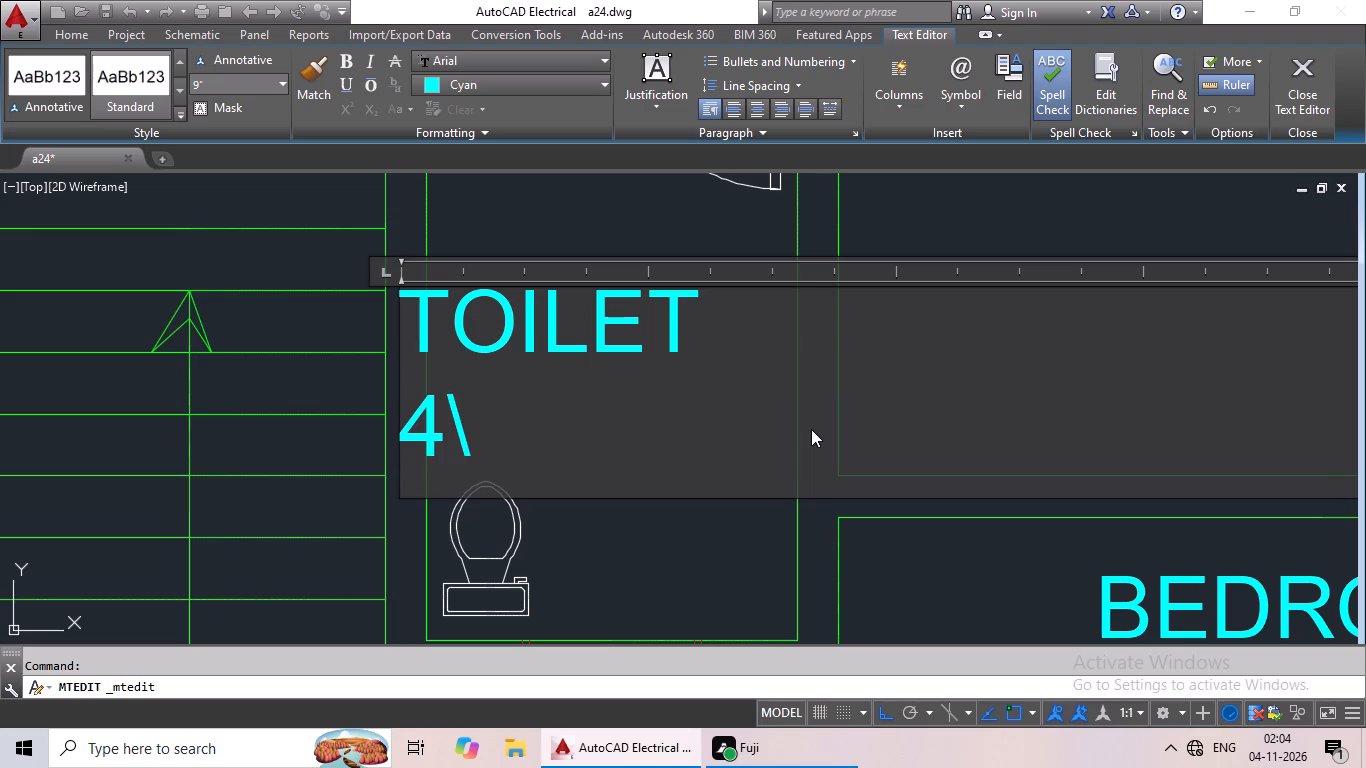
pyautogui.press('BackSpace')
pyautogui.write("'6")
pyautogui.write('"X')
pyautogui.write('7\'6"')
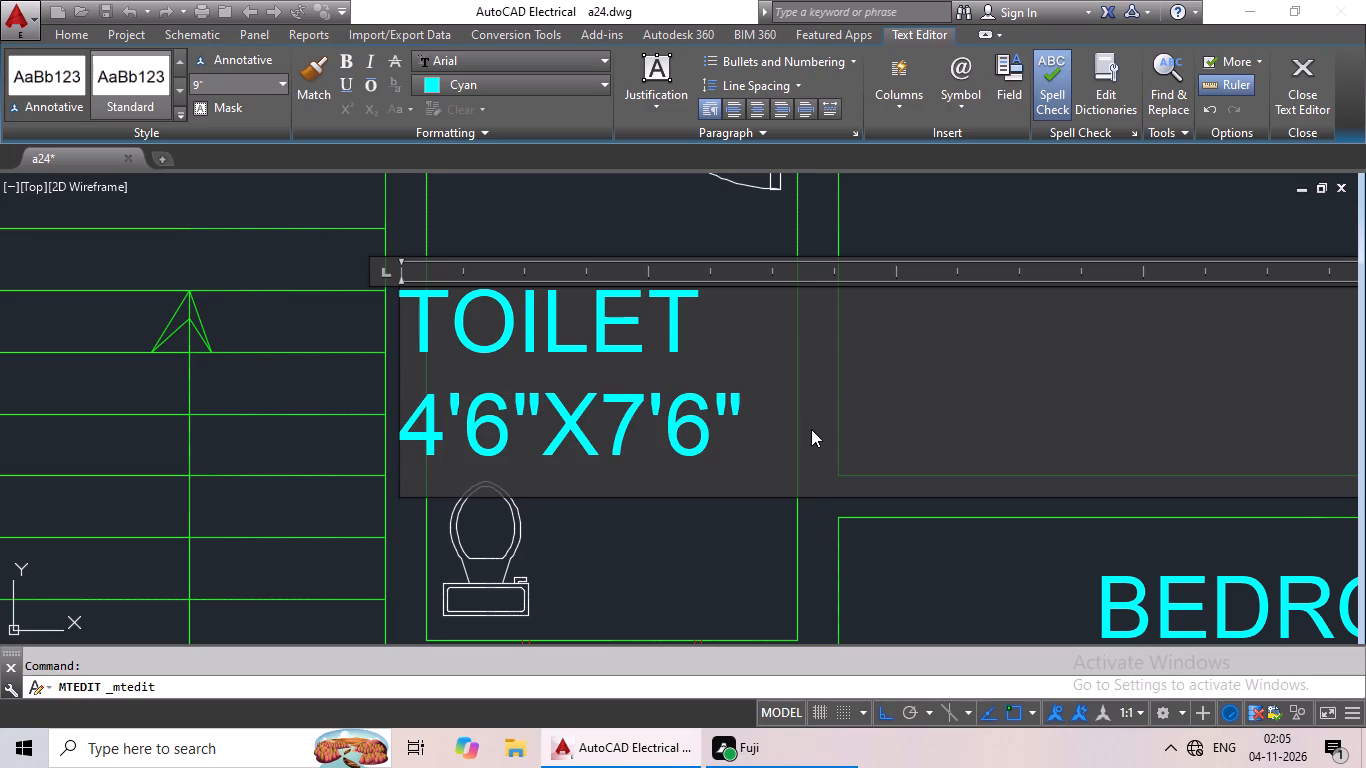
# Indent both lines of the right flat's TOILET label beside the staircase by three spaces.
pyautogui.click(417, 310)
pyautogui.press('space')
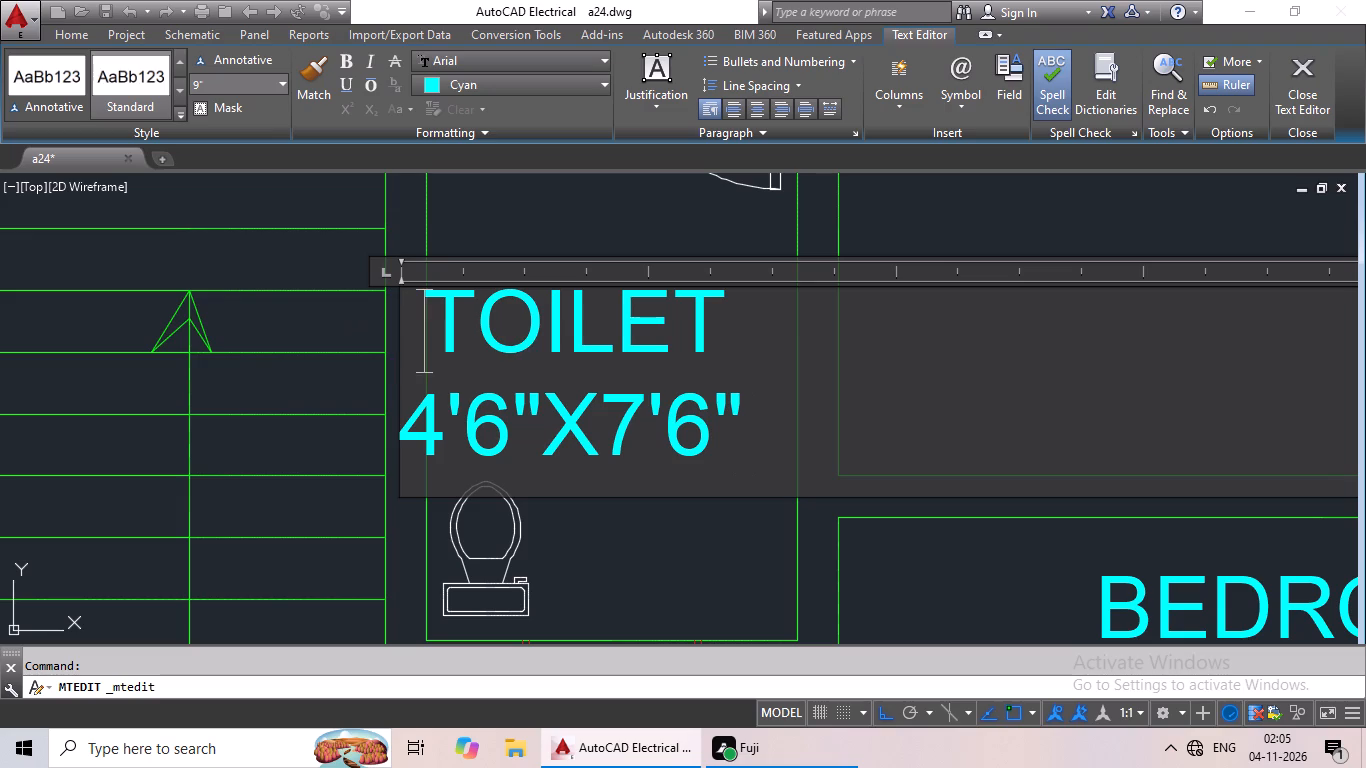
pyautogui.press('space')
pyautogui.press('space')
pyautogui.click(407, 420)
pyautogui.press('space')
pyautogui.press('space')
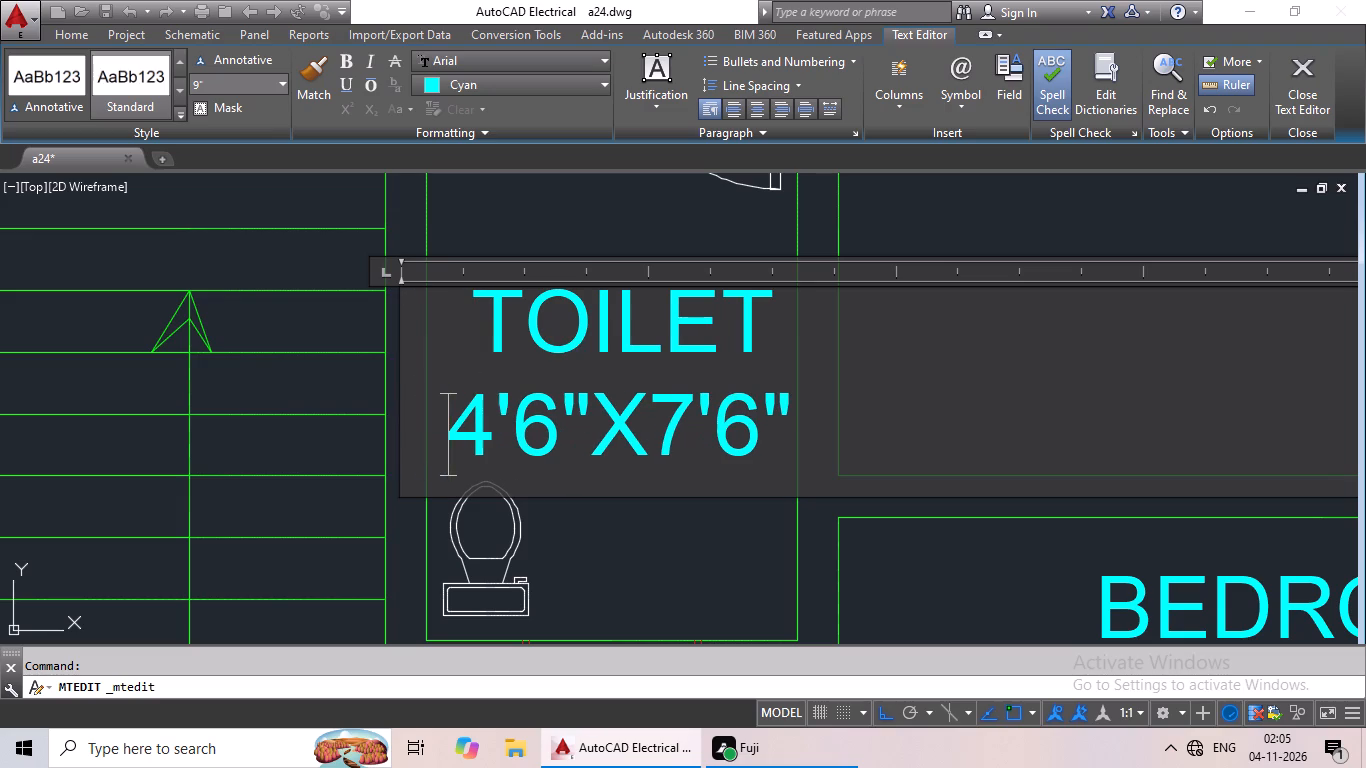
pyautogui.press('space')
pyautogui.click(597, 520)
# Replace the BEDROOM label in the right flat's narrow room below the lower bedroom with VER. and 11'X4' on two lines.
pyautogui.scroll(-4, 637, 519)
pyautogui.moveTo(643, 523); pyautogui.dragTo(643, 519, button='middle')
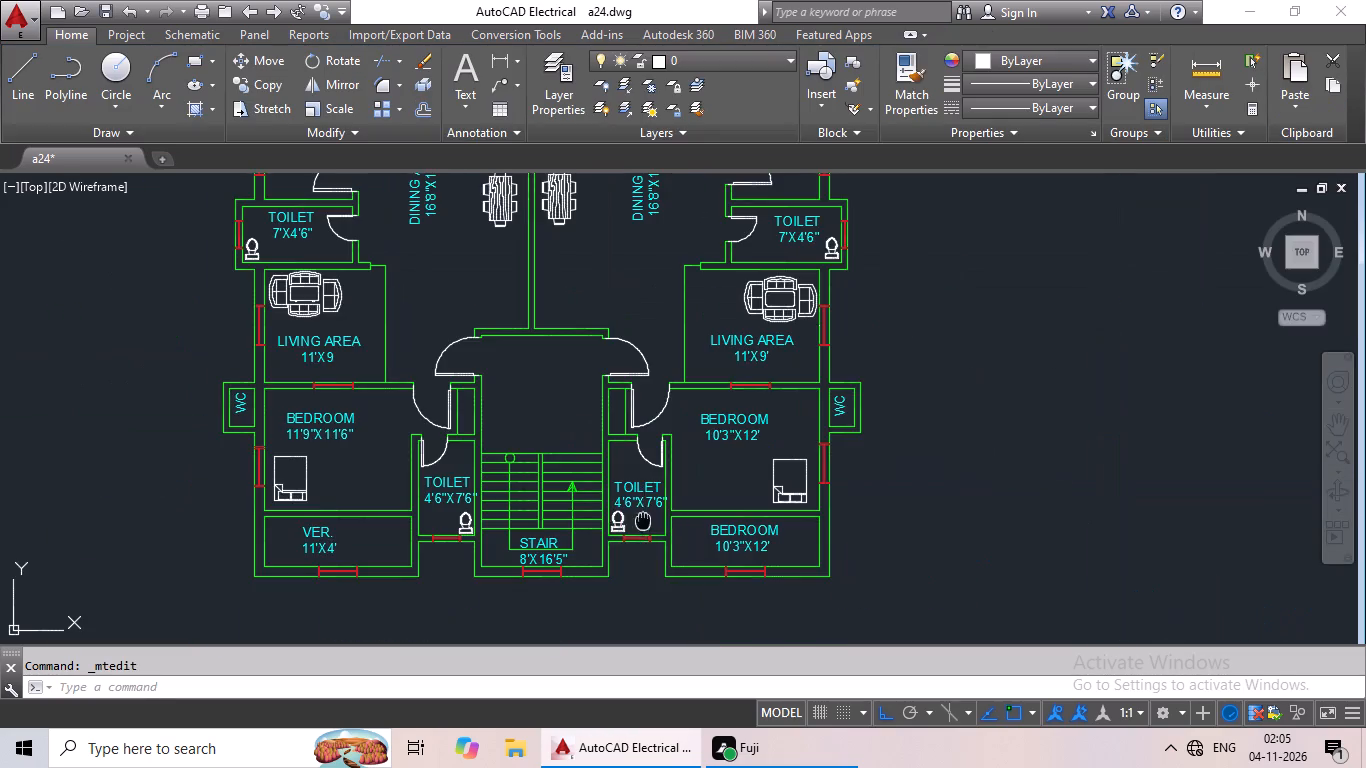
pyautogui.moveTo(643, 519); pyautogui.dragTo(582, 447, button='middle')
pyautogui.doubleClick(692, 449)
pyautogui.scroll(1, 691, 455)
pyautogui.tripleClick(689, 455)
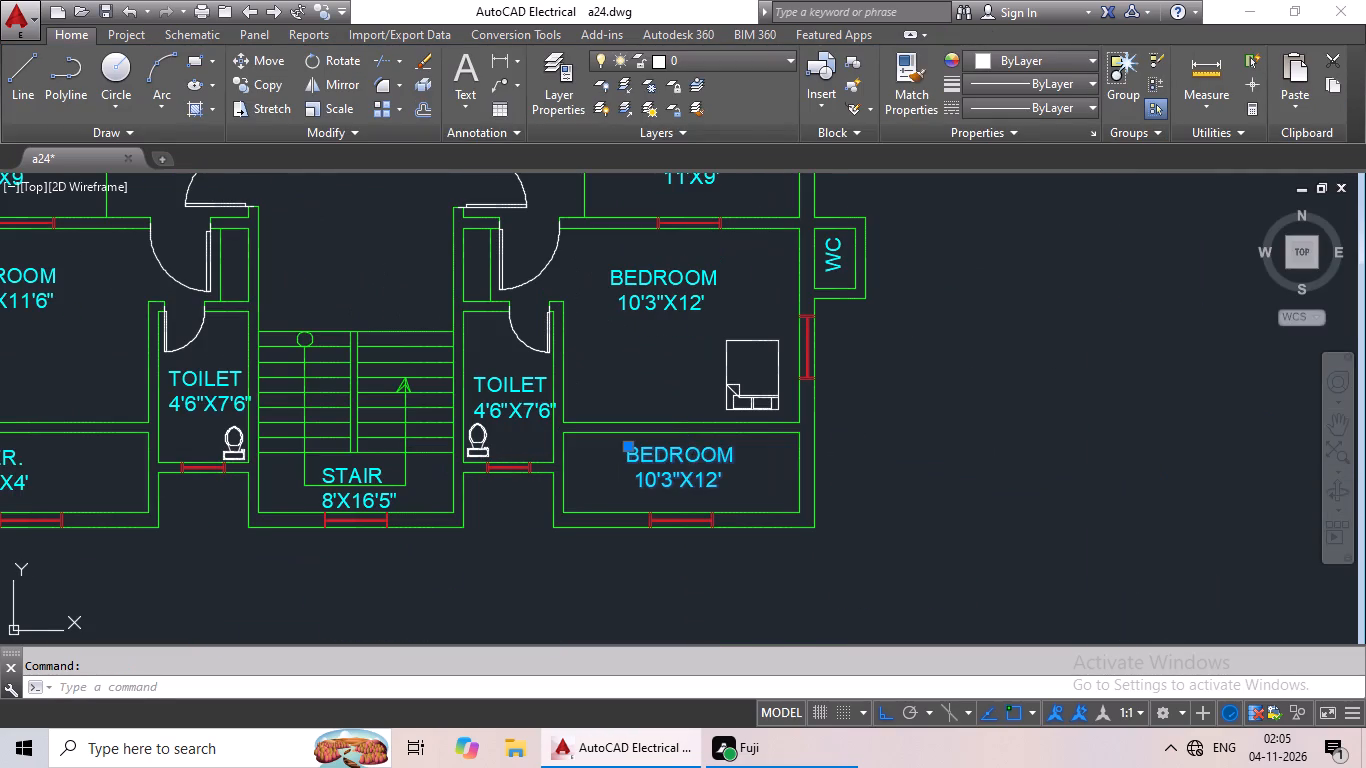
pyautogui.scroll(3, 722, 488)
pyautogui.click(767, 473)
pyautogui.press('BackSpace')
pyautogui.press('BackSpace')
pyautogui.press('BackSpace')
pyautogui.press('BackSpace')
pyautogui.press('BackSpace')
pyautogui.press('BackSpace')
pyautogui.press('BackSpace')
pyautogui.press('BackSpace')
pyautogui.press('BackSpace')
pyautogui.press('BackSpace')
pyautogui.press('BackSpace')
pyautogui.press('BackSpace')
pyautogui.press('BackSpace')
pyautogui.press('BackSpace')
pyautogui.press('BackSpace')
pyautogui.press('BackSpace')
pyautogui.press('BackSpace')
pyautogui.press('BackSpace')
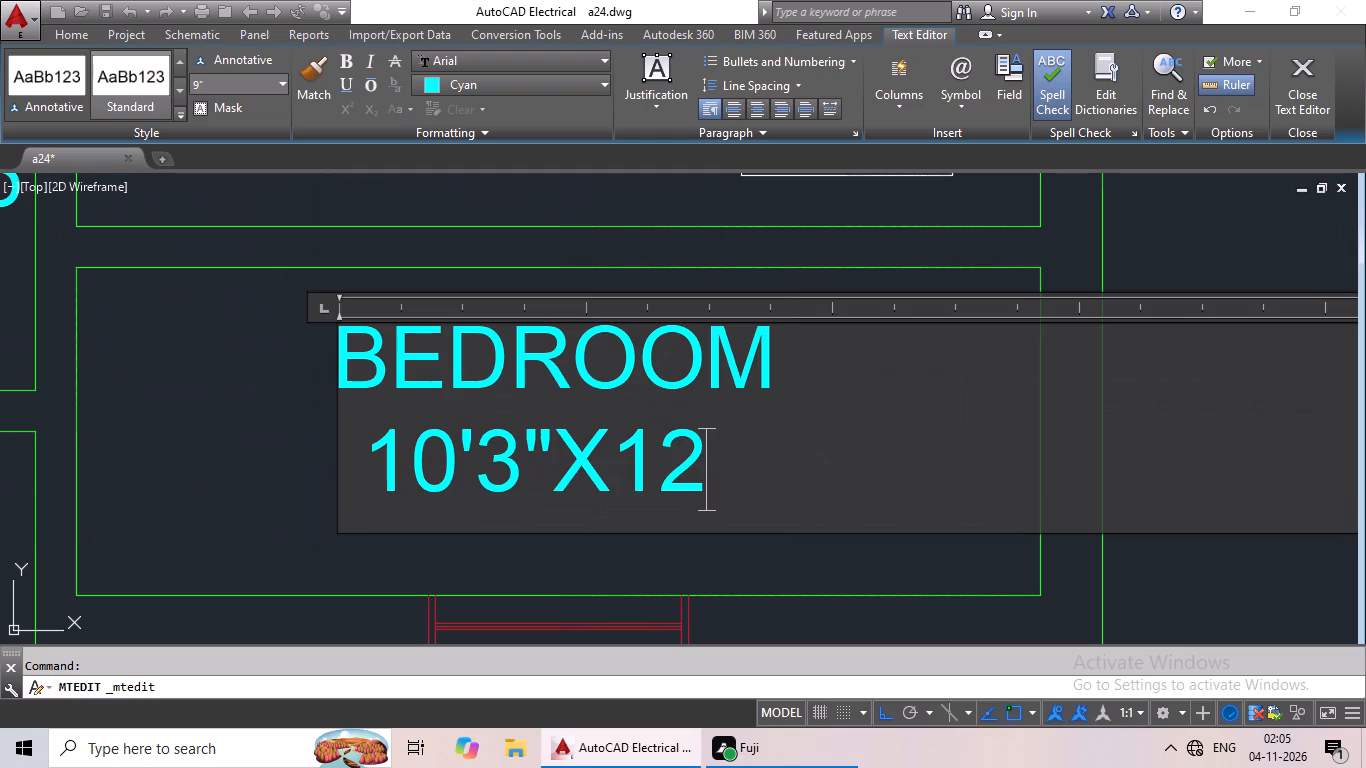
pyautogui.hotkey('shift', 'v')
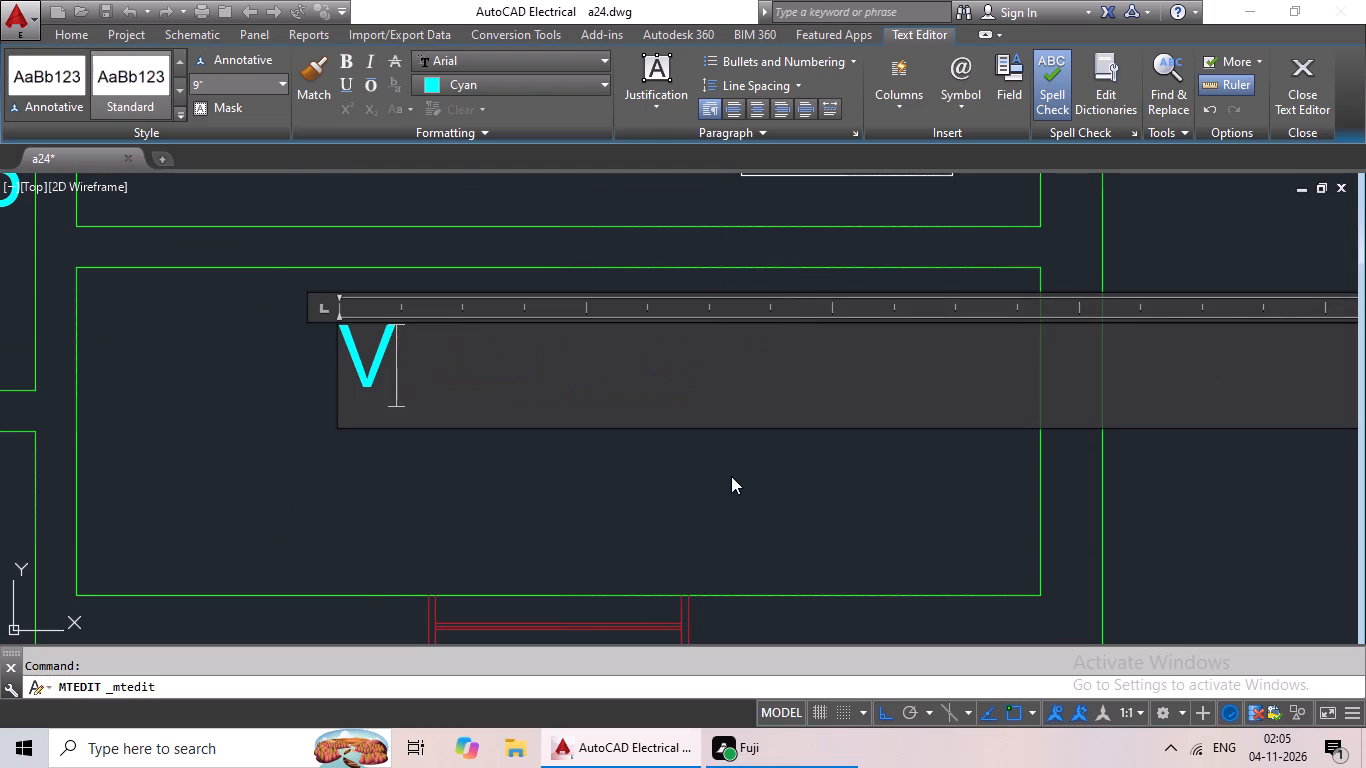
pyautogui.write('ER')
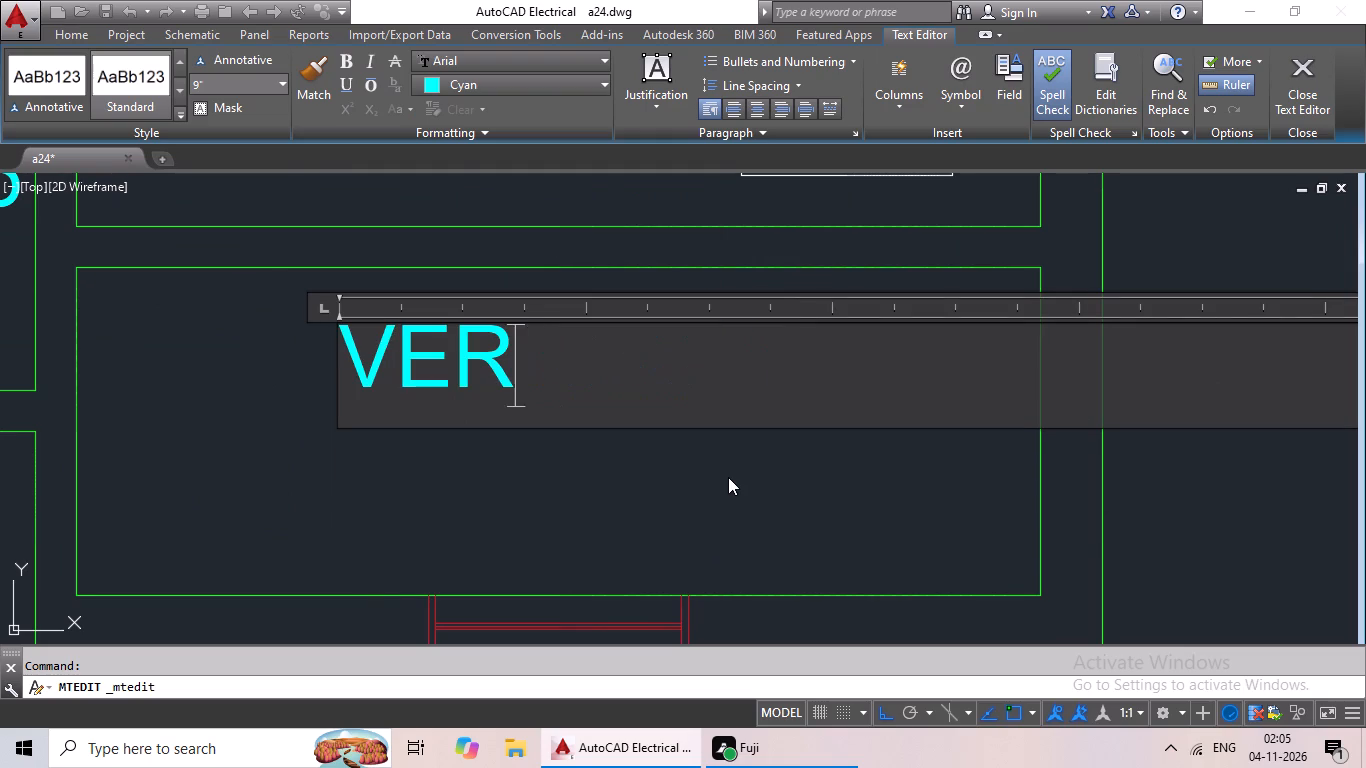
pyautogui.press('.')
pyautogui.press('Return')
pyautogui.write('11')
pyautogui.write("'X4'")
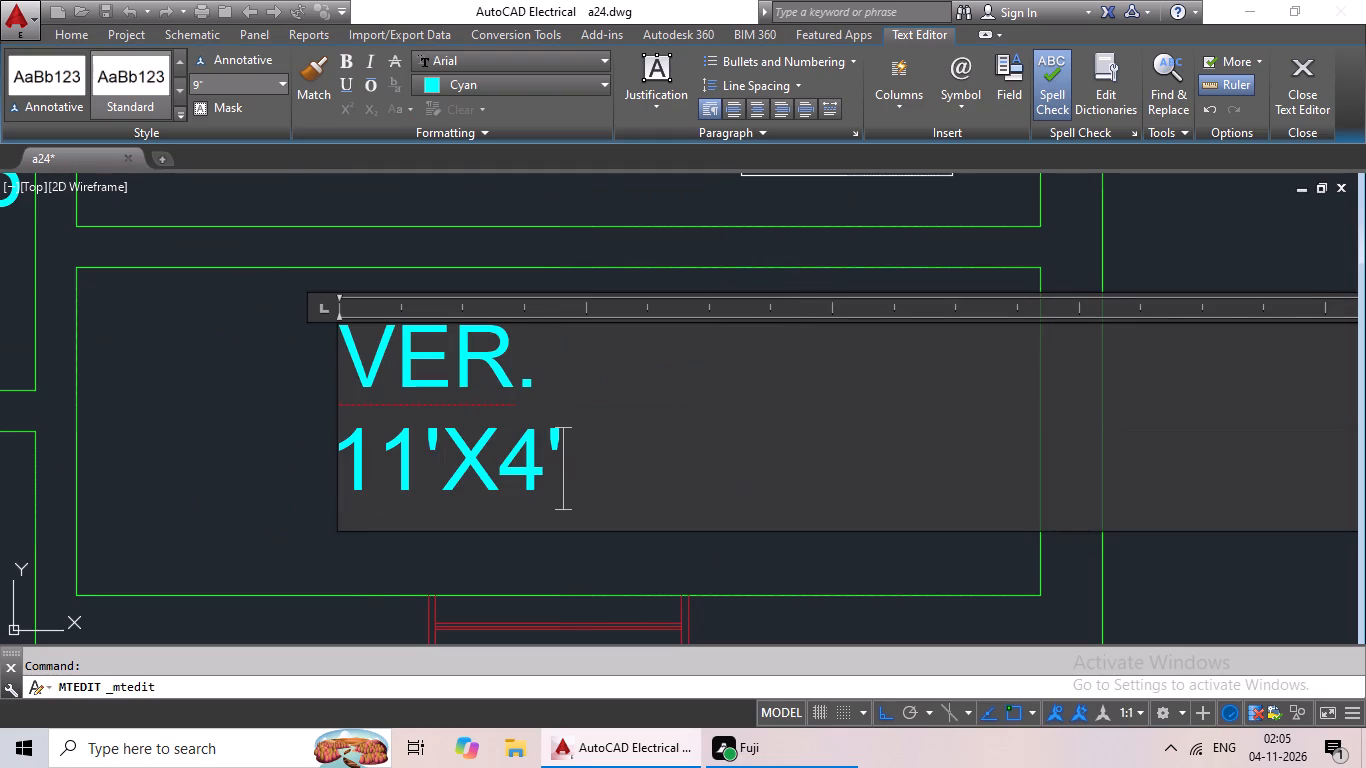
# Indent both lines of the right flat's lower VER. label by five spaces.
pyautogui.click(343, 360)
pyautogui.press('space')
pyautogui.press('space')
pyautogui.press('space')
pyautogui.press('space')
pyautogui.press('space')
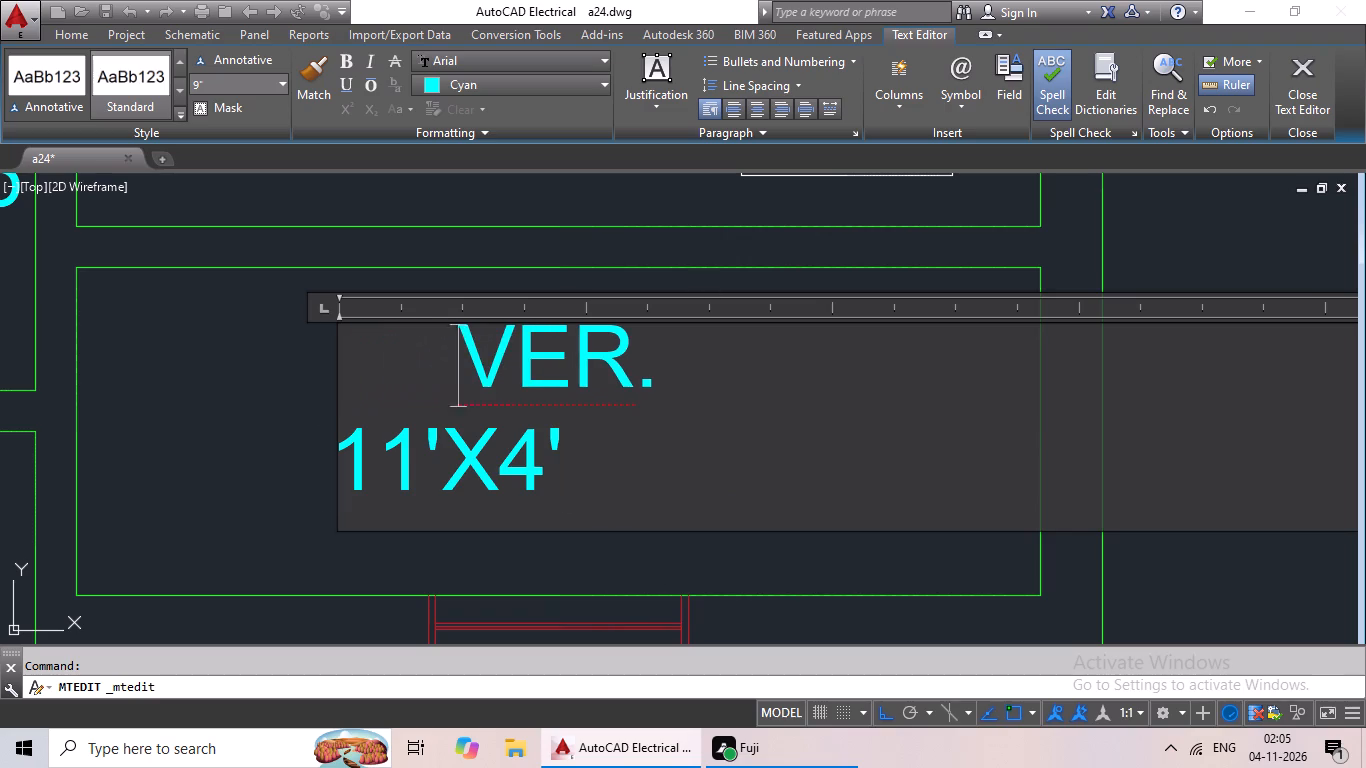
pyautogui.click(342, 451)
pyautogui.press('space')
pyautogui.press('space')
pyautogui.press('space')
pyautogui.press('space')
pyautogui.press('space')
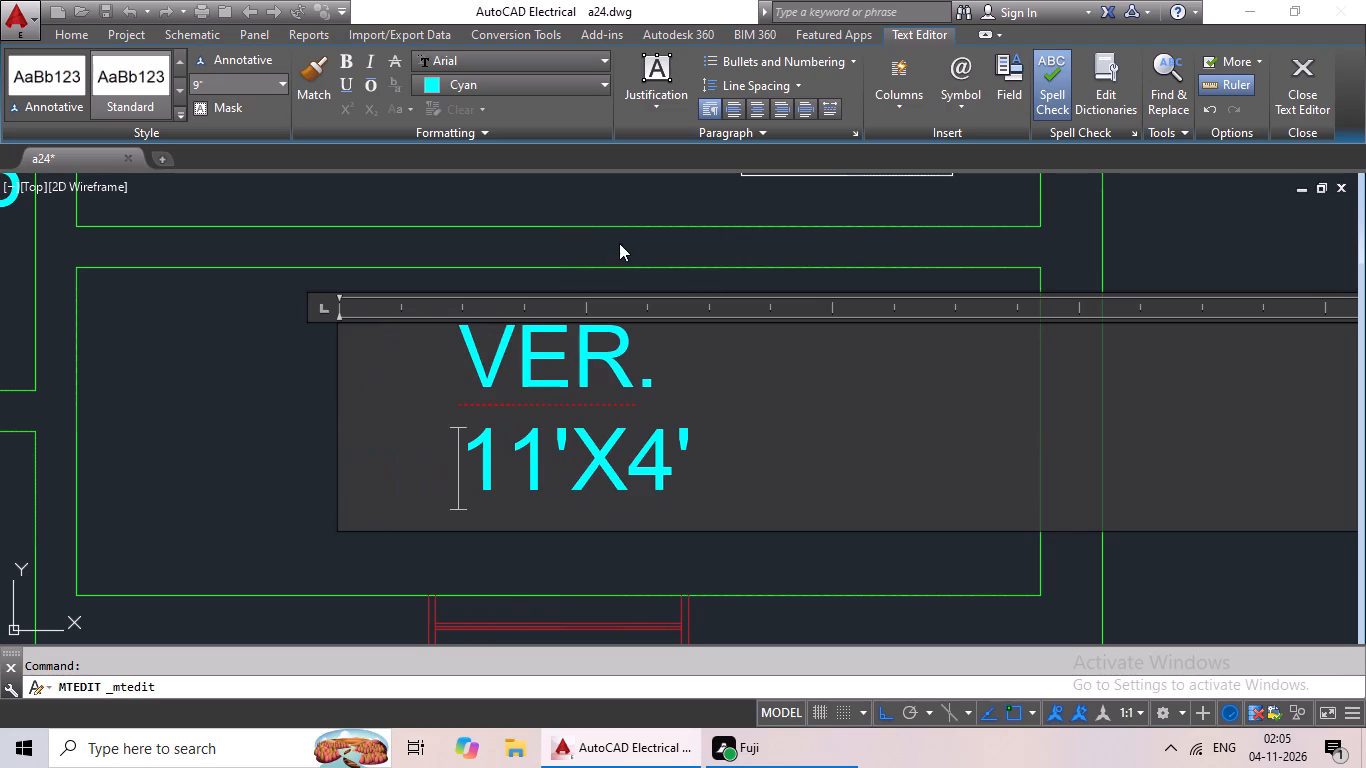
pyautogui.click(622, 237)
# Set the size in the right flat's lower BEDROOM label to 11'9"X11'6" and indent its name line by one space.
pyautogui.scroll(-3, 622, 246)
pyautogui.moveTo(618, 294); pyautogui.dragTo(572, 527, button='middle')
pyautogui.moveTo(590, 366); pyautogui.dragTo(610, 464, button='middle')
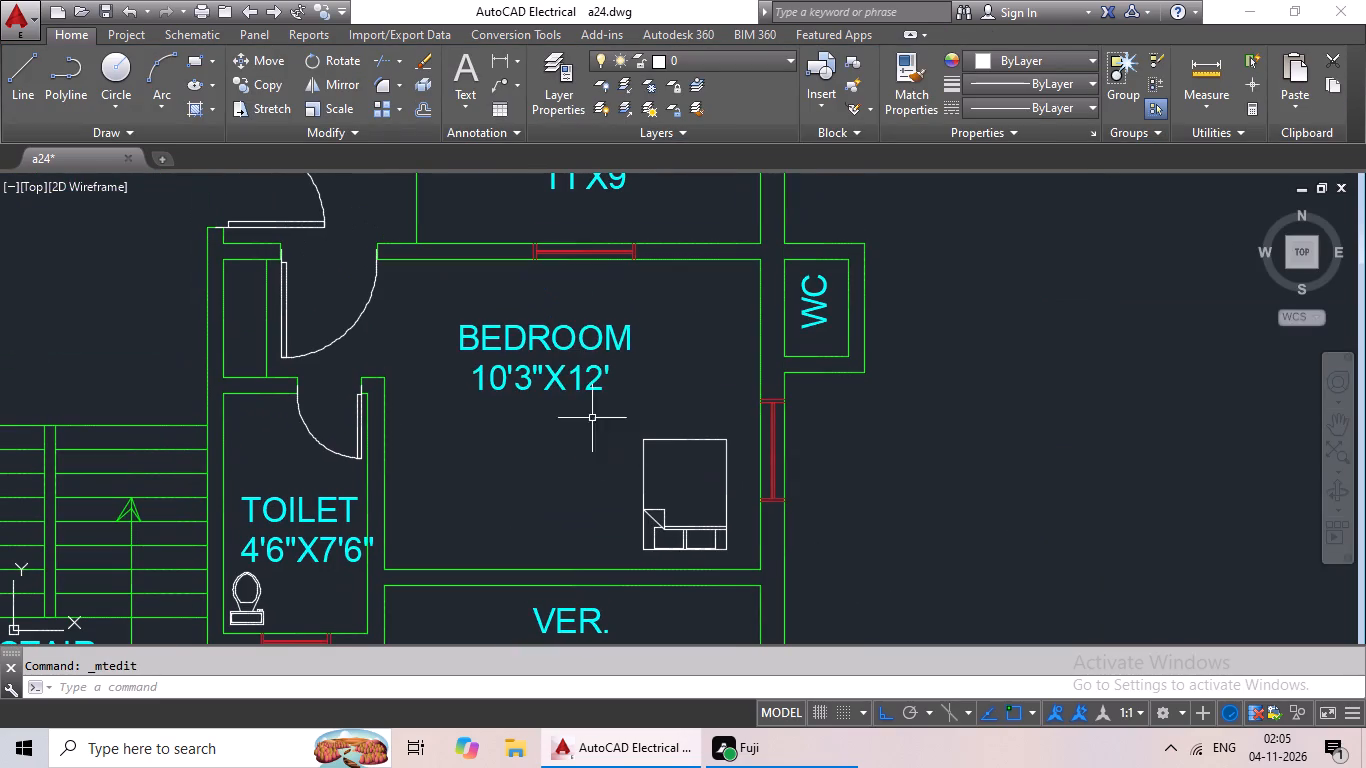
pyautogui.doubleClick(577, 337)
pyautogui.scroll(2, 582, 349)
pyautogui.click(693, 413)
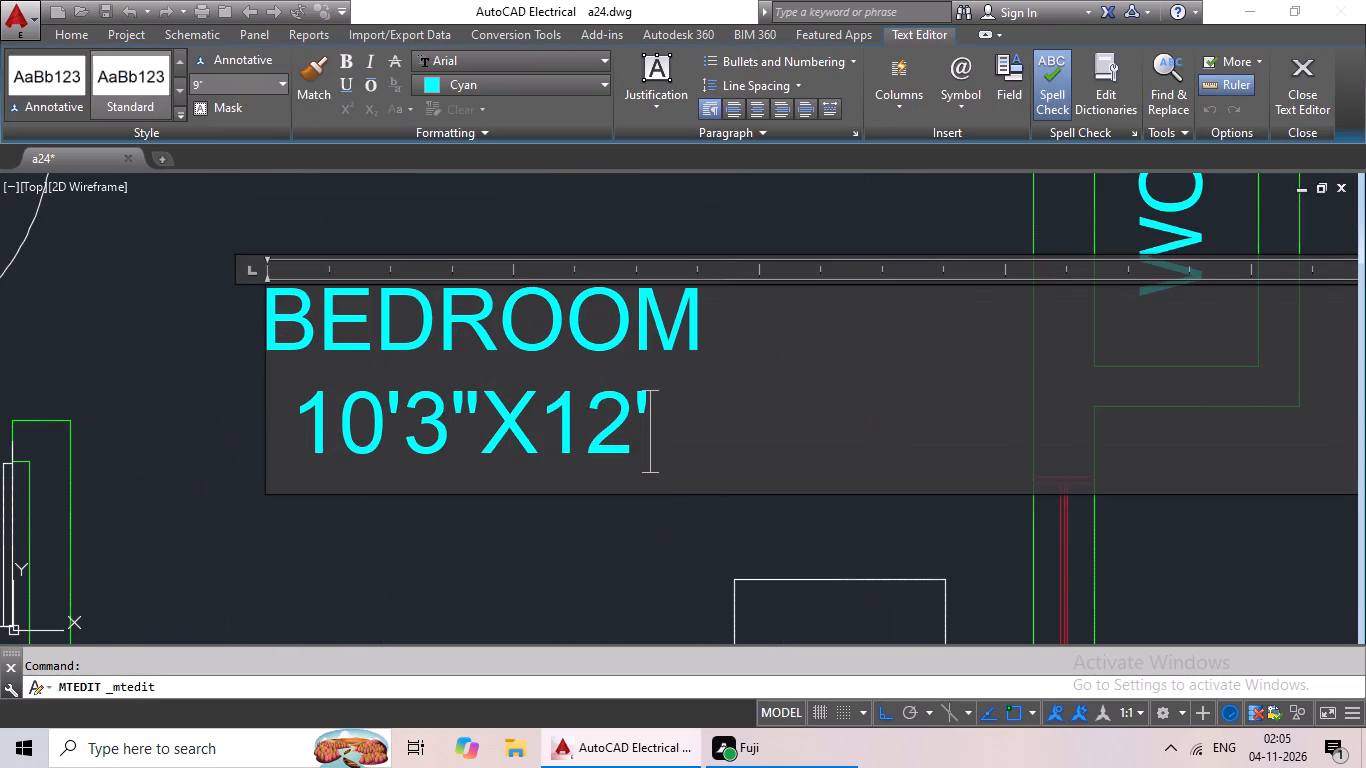
pyautogui.press('BackSpace')
pyautogui.press('BackSpace')
pyautogui.press('BackSpace')
pyautogui.press('BackSpace')
pyautogui.press('BackSpace')
pyautogui.press('BackSpace')
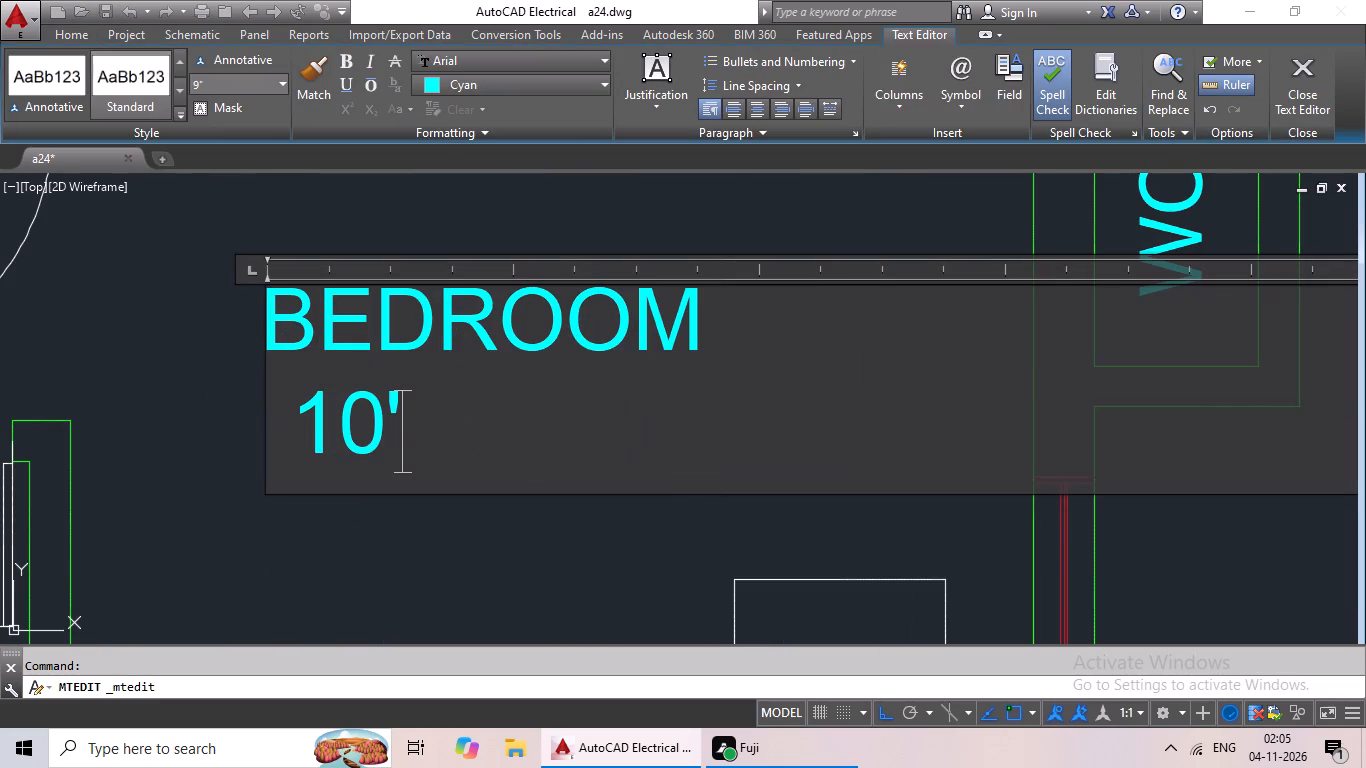
pyautogui.press('BackSpace')
pyautogui.press('BackSpace')
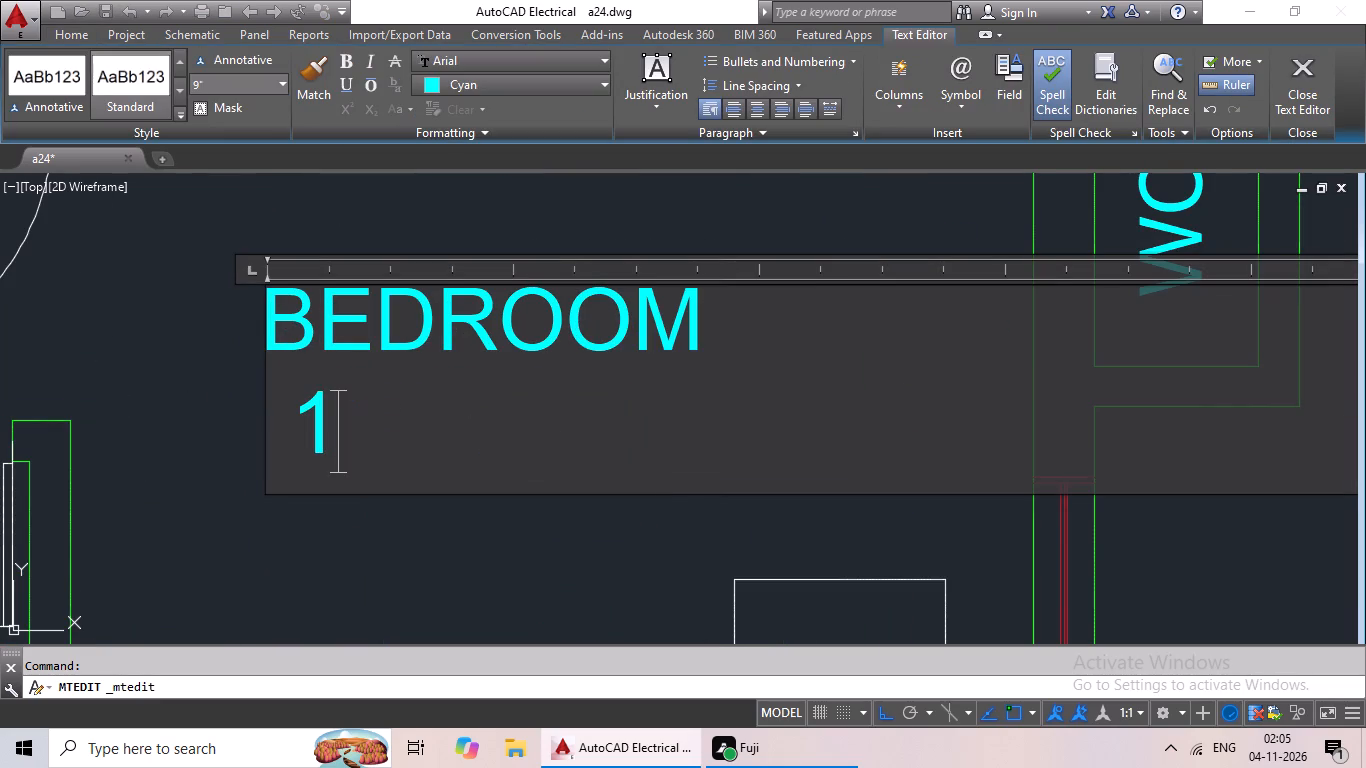
pyautogui.press('1')
pyautogui.write("'9")
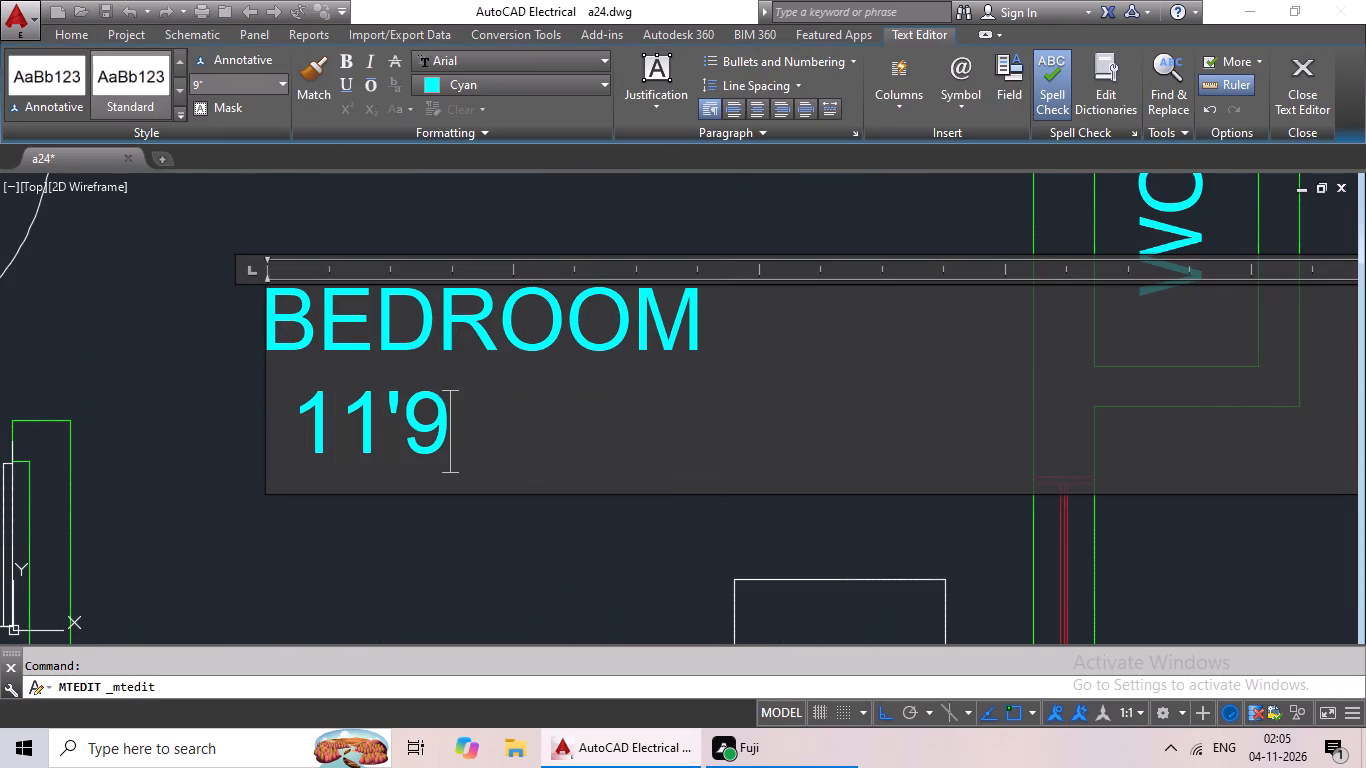
pyautogui.write('"X')
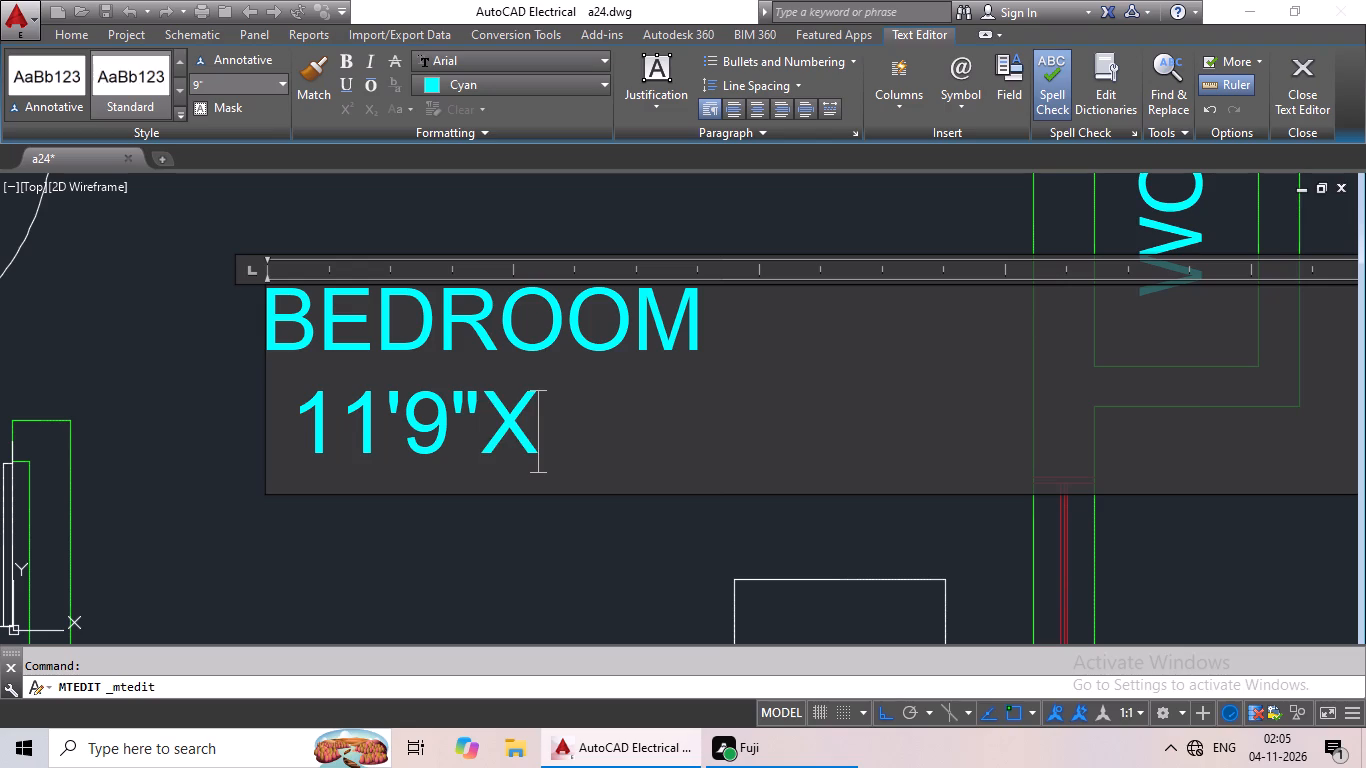
pyautogui.write('11\'6"')
pyautogui.click(271, 307)
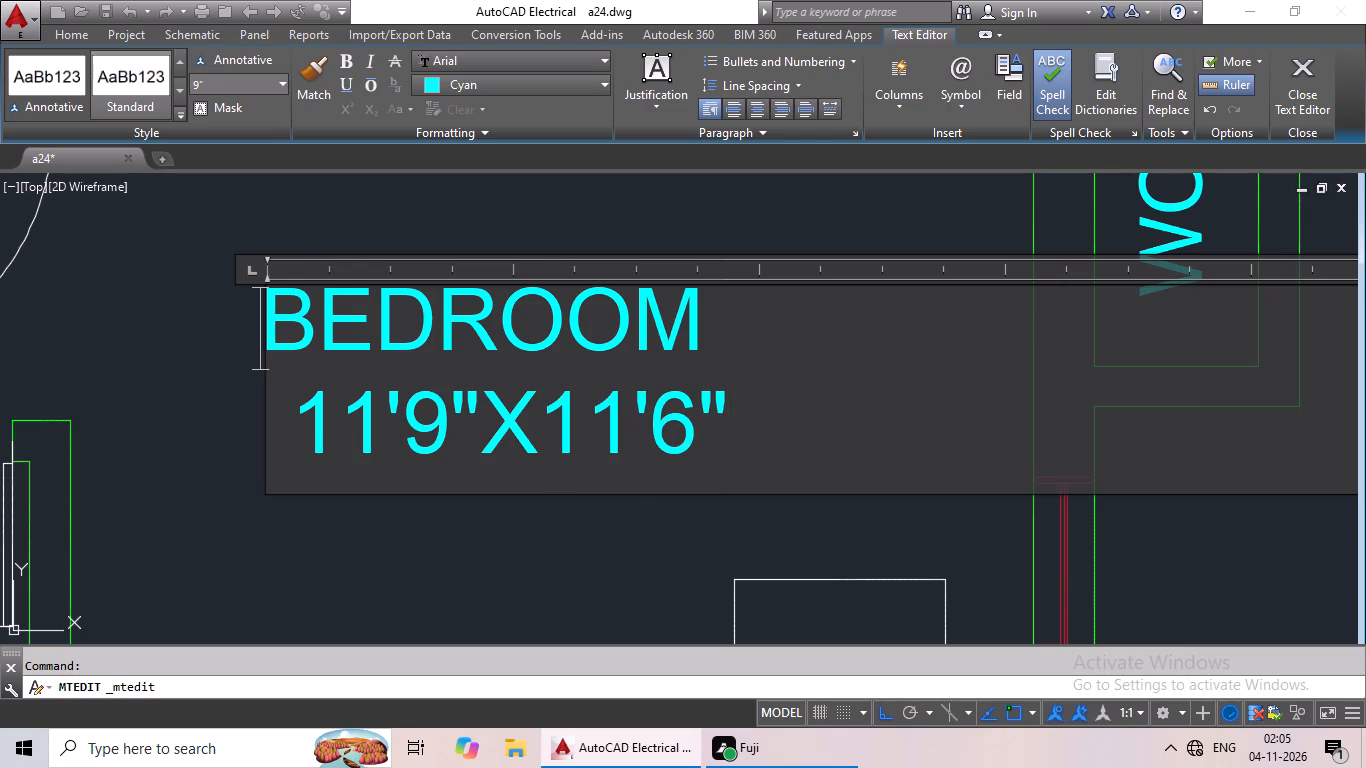
pyautogui.press('space')
pyautogui.click(455, 216)
# Delete the stray WC label lying in the empty area outside the green floor plan.
pyautogui.scroll(-2, 466, 230)
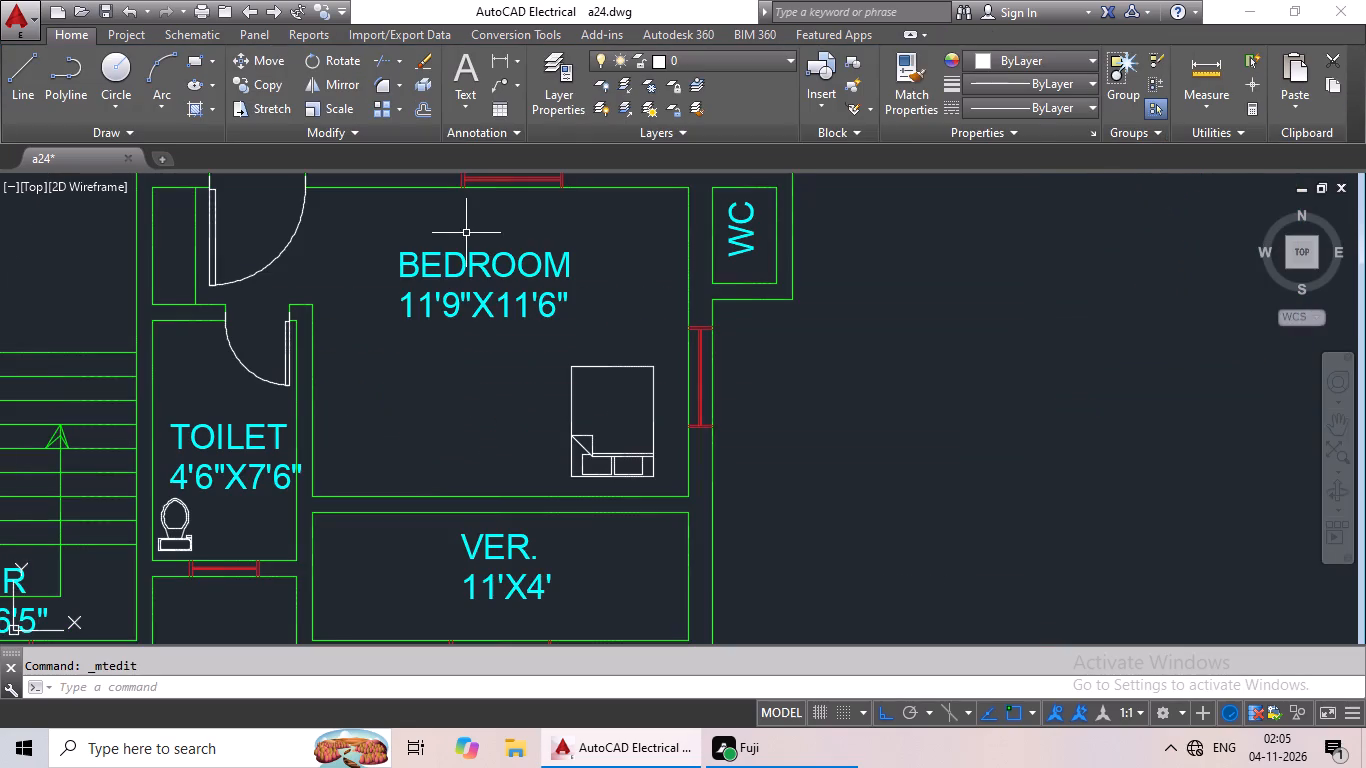
pyautogui.moveTo(470, 258); pyautogui.dragTo(424, 395, button='middle')
pyautogui.scroll(-1, 437, 373)
pyautogui.moveTo(440, 370); pyautogui.dragTo(441, 392, button='middle')
pyautogui.scroll(-2, 467, 375)
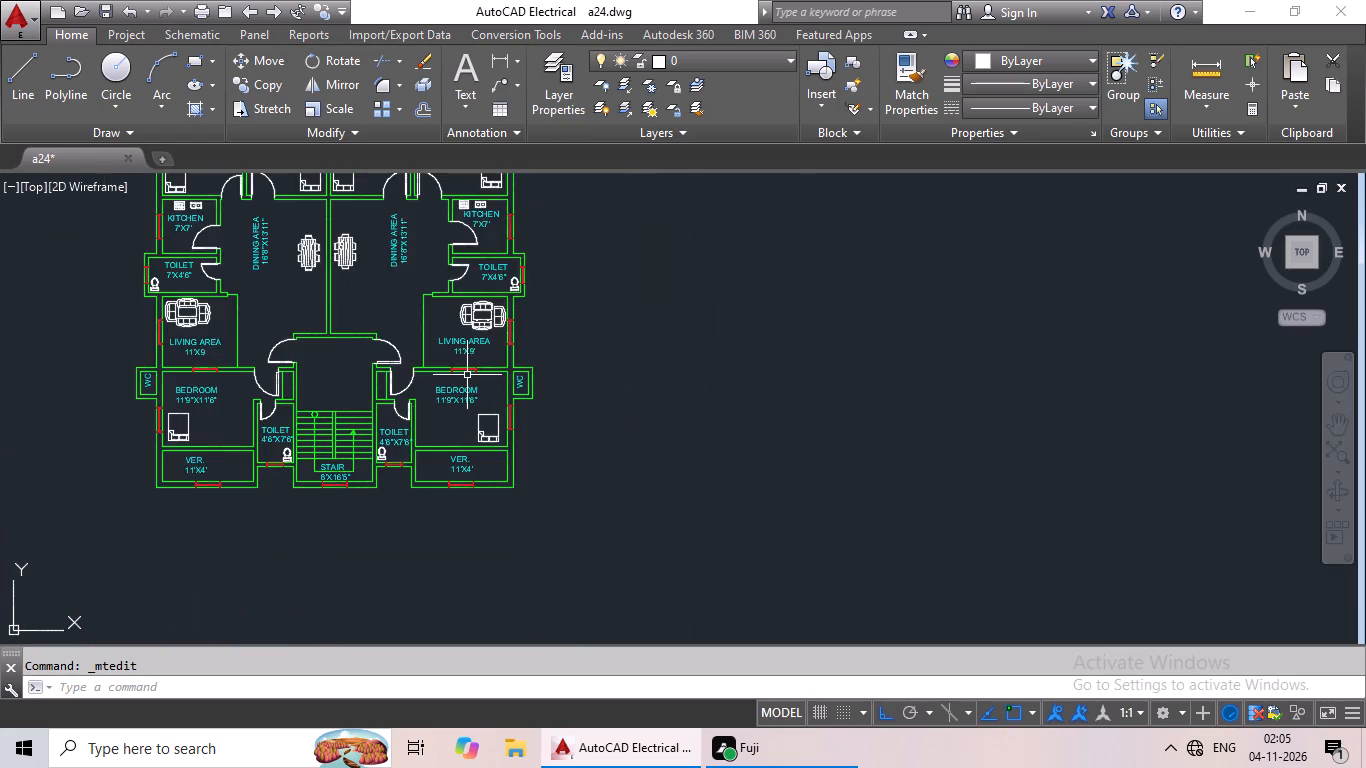
pyautogui.scroll(-1, 469, 376)
pyautogui.moveTo(467, 398); pyautogui.dragTo(459, 432, button='middle')
pyautogui.moveTo(676, 404); pyautogui.dragTo(656, 439, button='middle')
pyautogui.moveTo(651, 382); pyautogui.dragTo(646, 408, button='middle')
pyautogui.scroll(1, 645, 335)
pyautogui.moveTo(641, 346); pyautogui.dragTo(625, 450, button='middle')
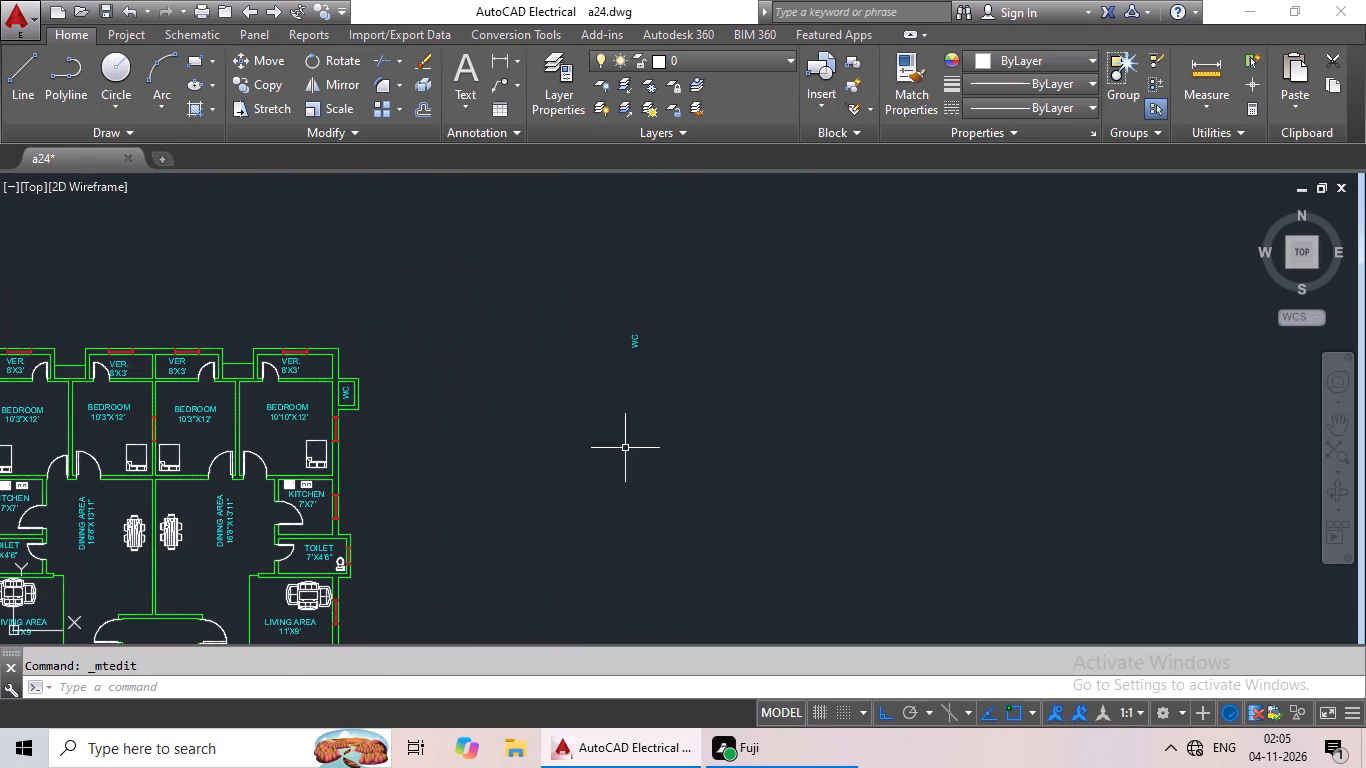
pyautogui.moveTo(643, 453); pyautogui.dragTo(641, 465, button='middle')
pyautogui.moveTo(662, 329); pyautogui.dragTo(592, 396)
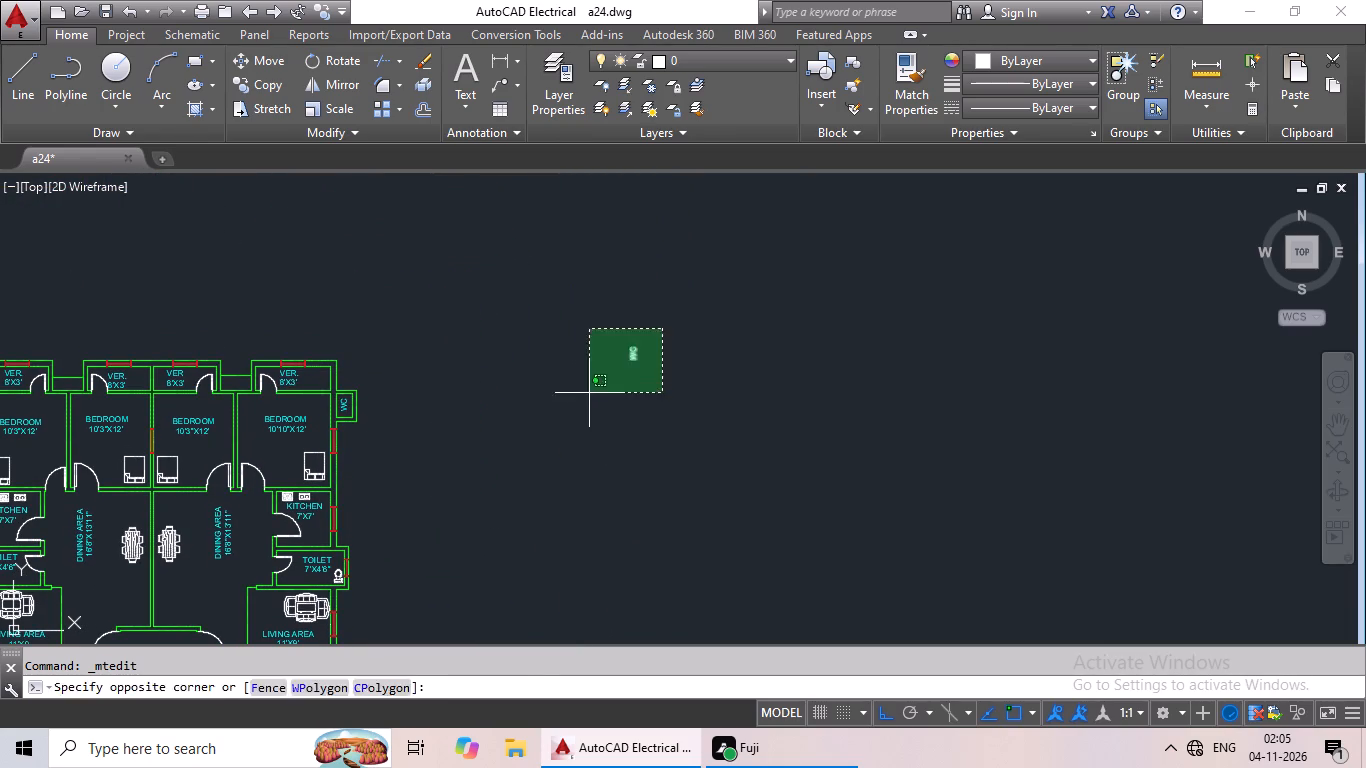
pyautogui.moveTo(592, 396); pyautogui.dragTo(683, 409)
pyautogui.press('Delete')
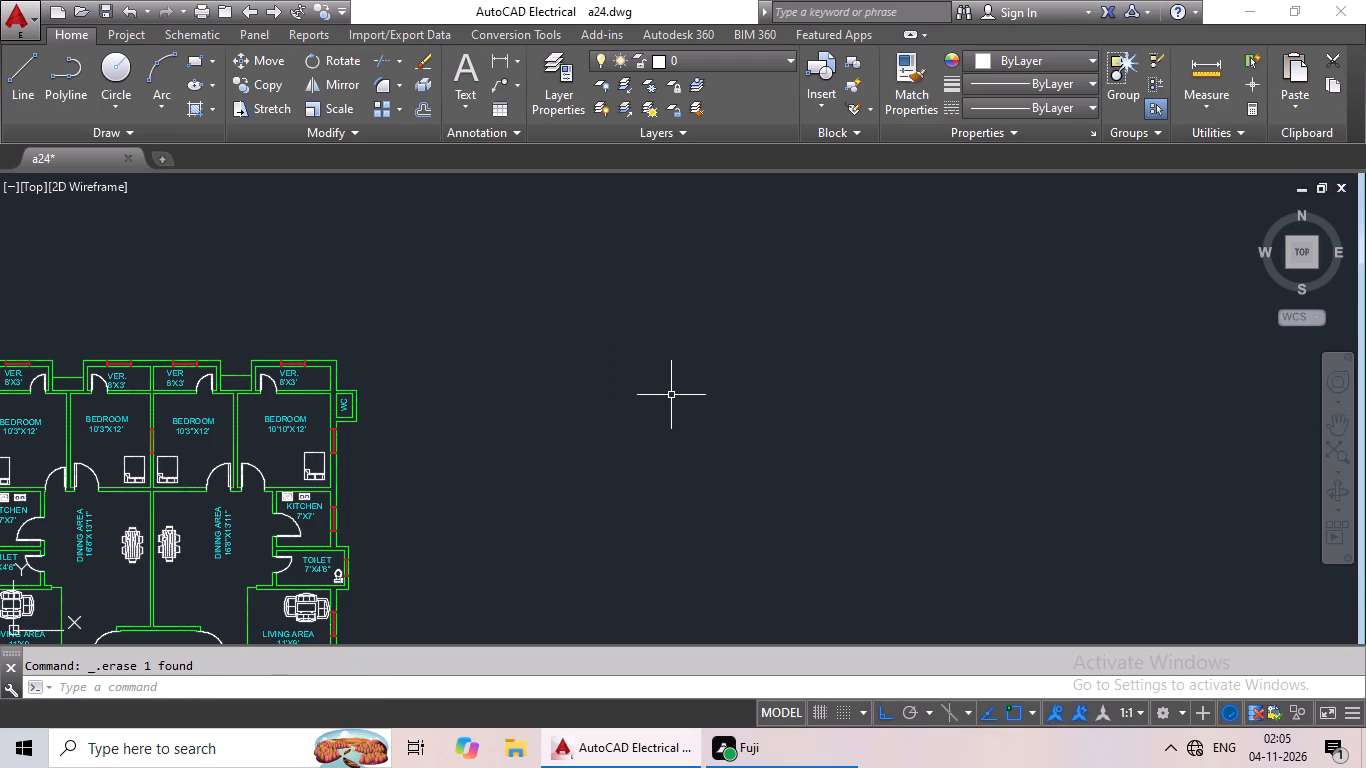
# Add a multiline text W in the empty area beside the green plan, with height 1'-3" and orange colour 242,103,34.
pyautogui.scroll(-2, 657, 391)
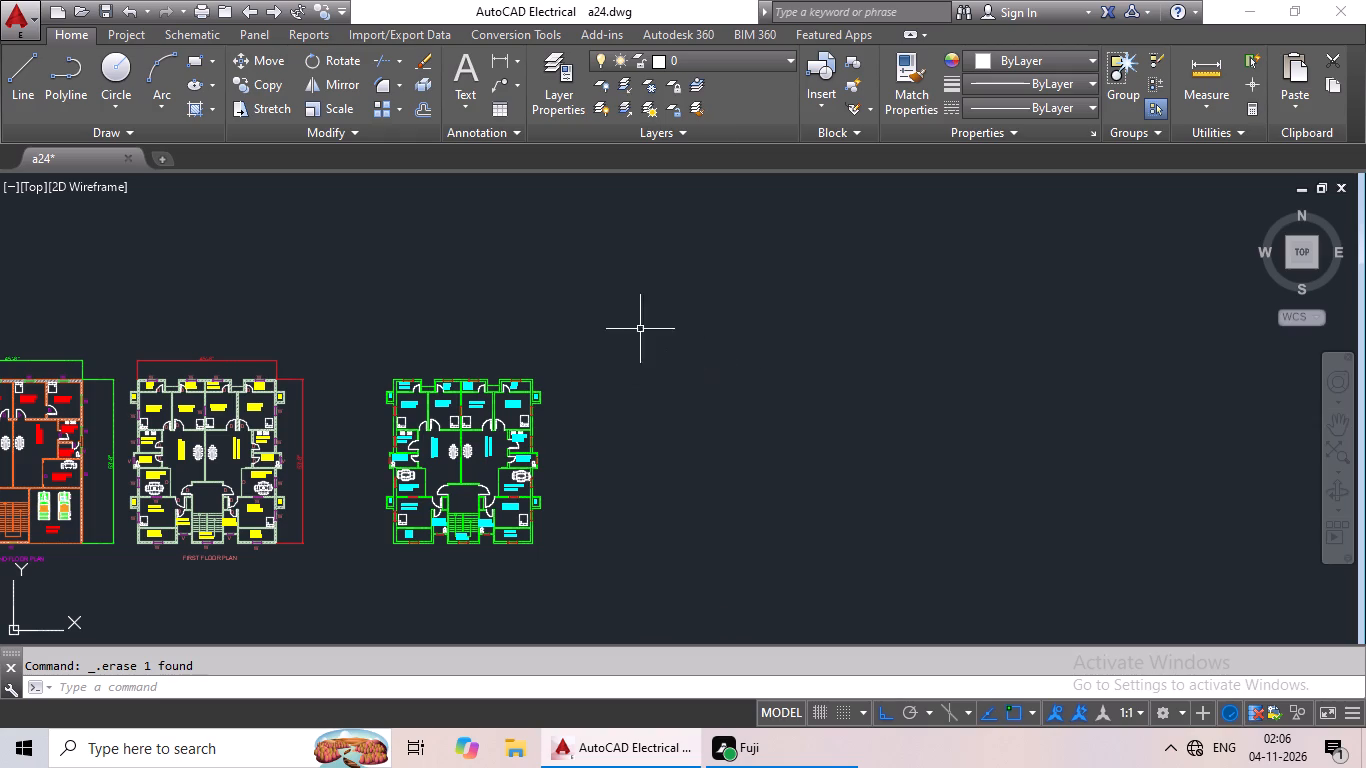
pyautogui.click(456, 86)
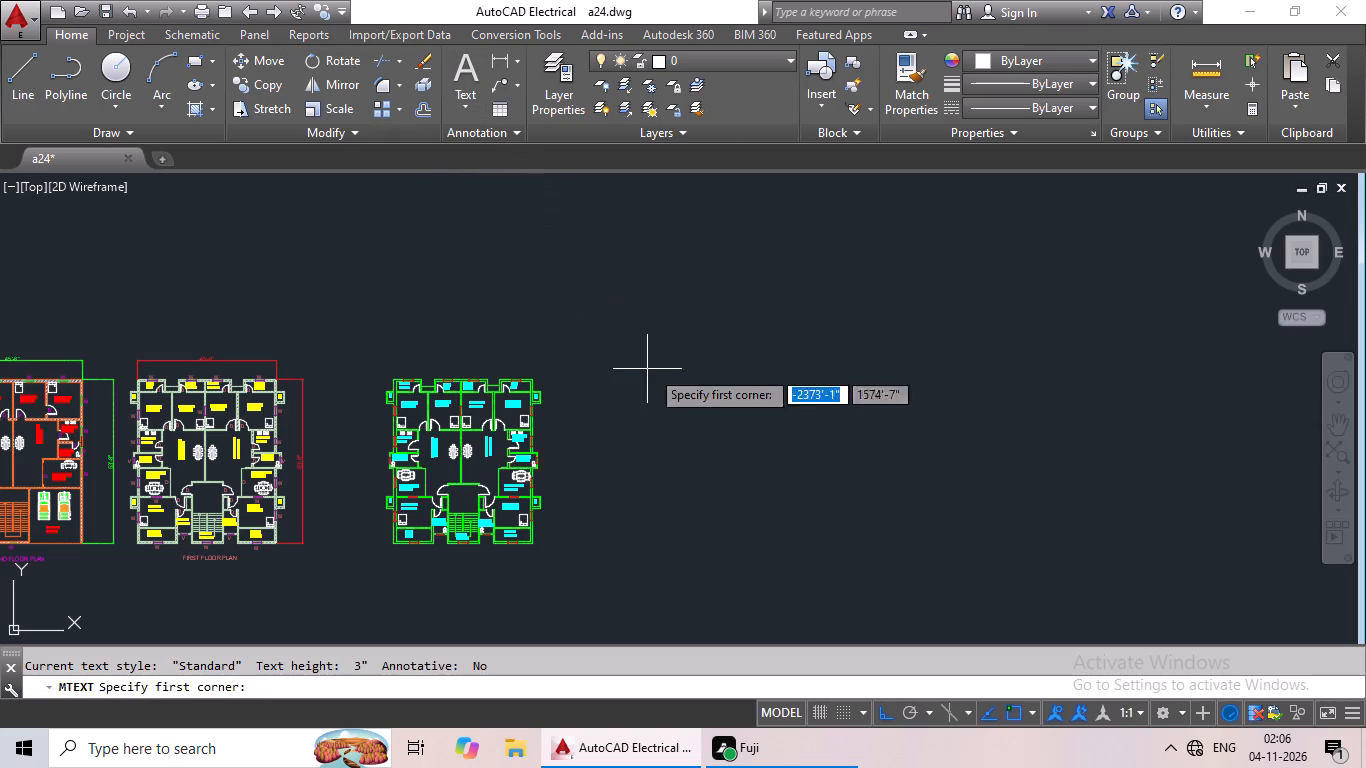
pyautogui.click(691, 322)
pyautogui.click(1081, 373)
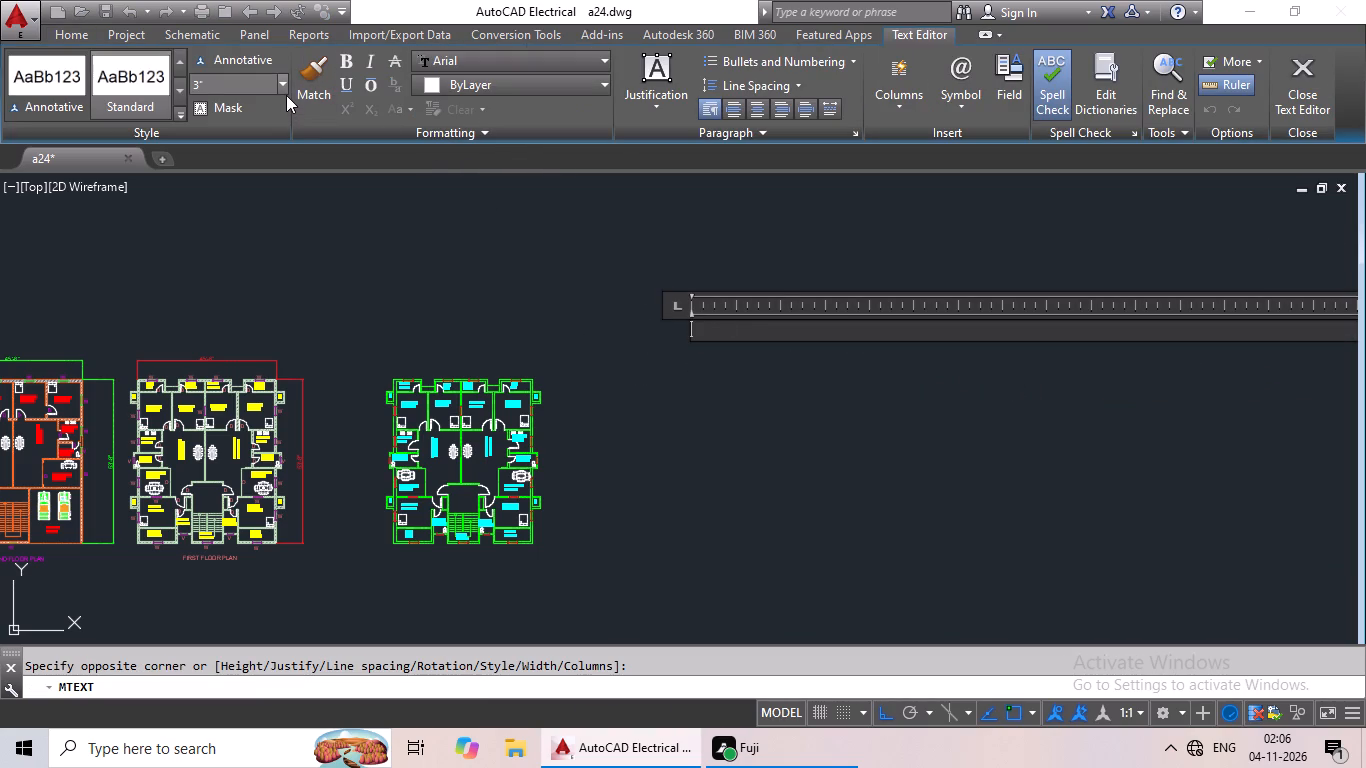
pyautogui.click(286, 95)
pyautogui.click(253, 137)
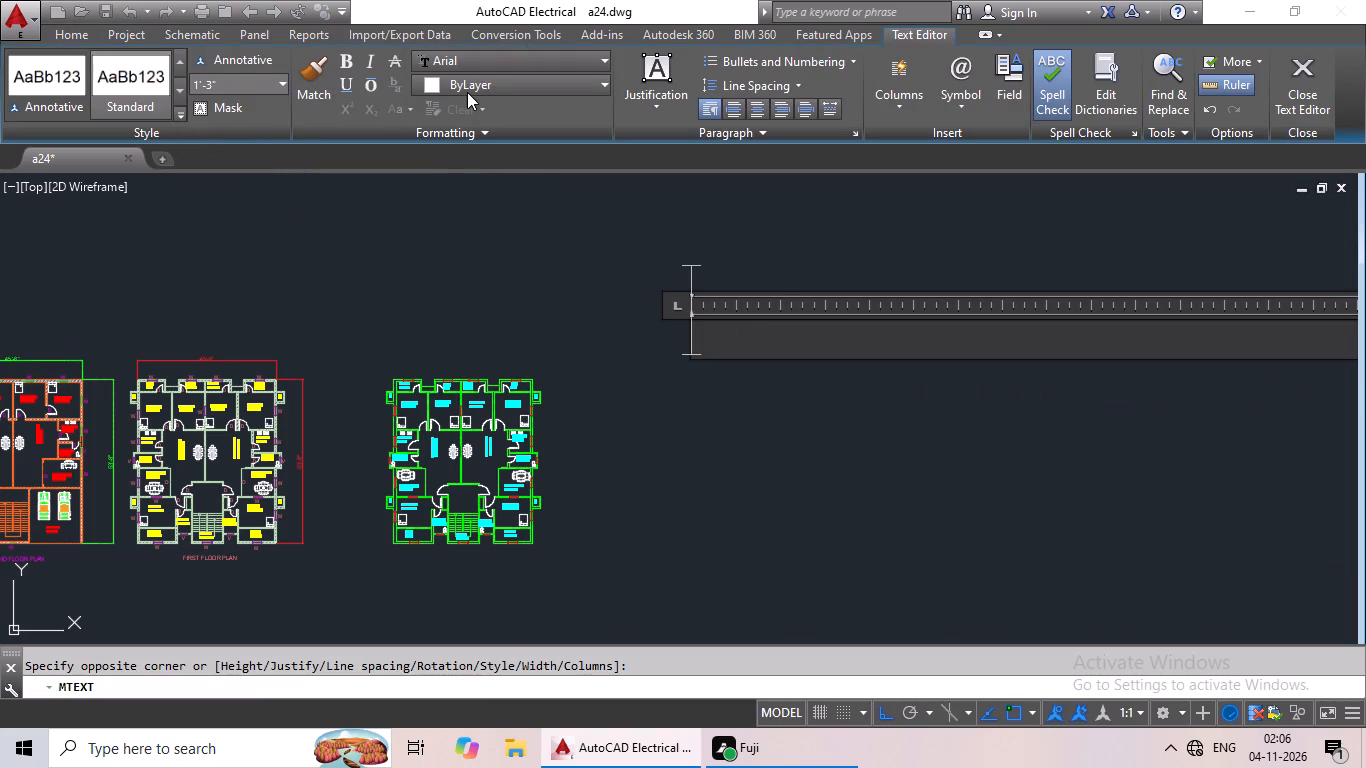
pyautogui.click(468, 92)
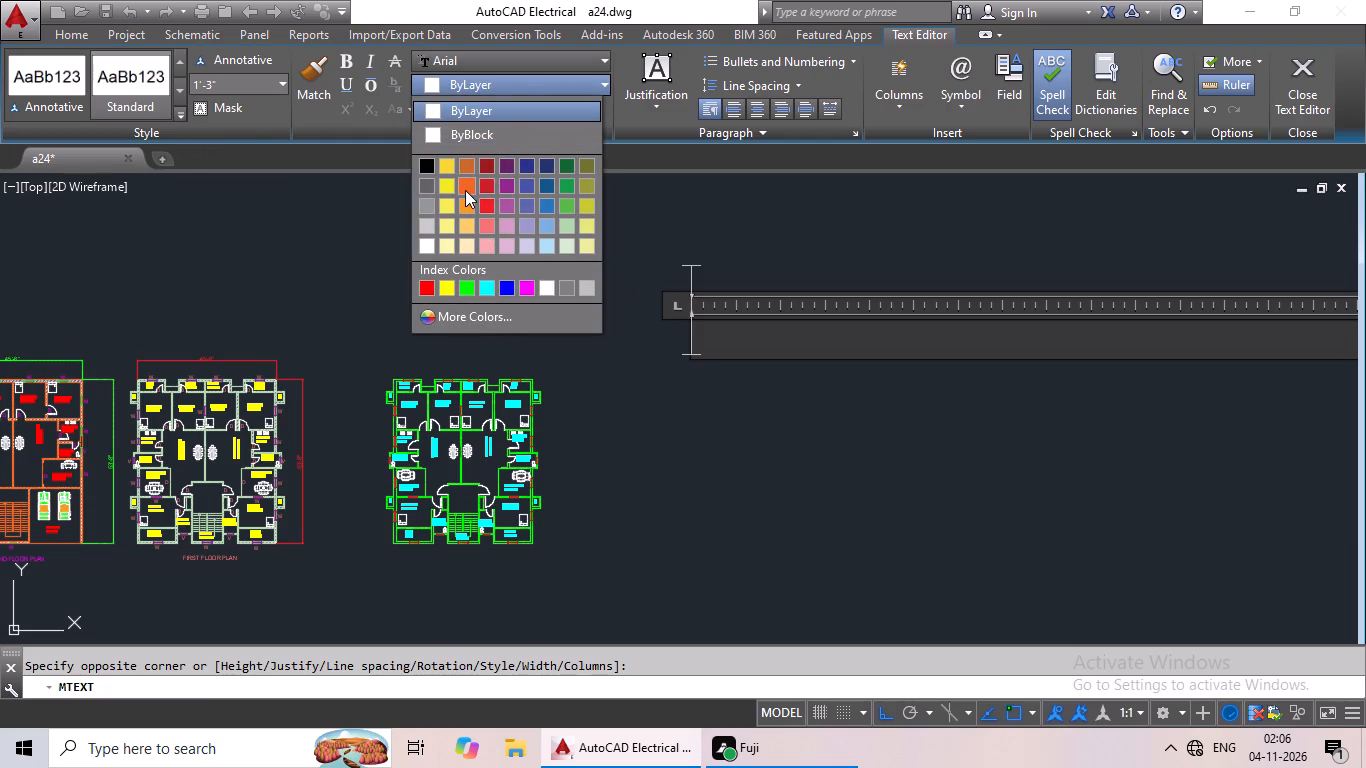
pyautogui.click(465, 190)
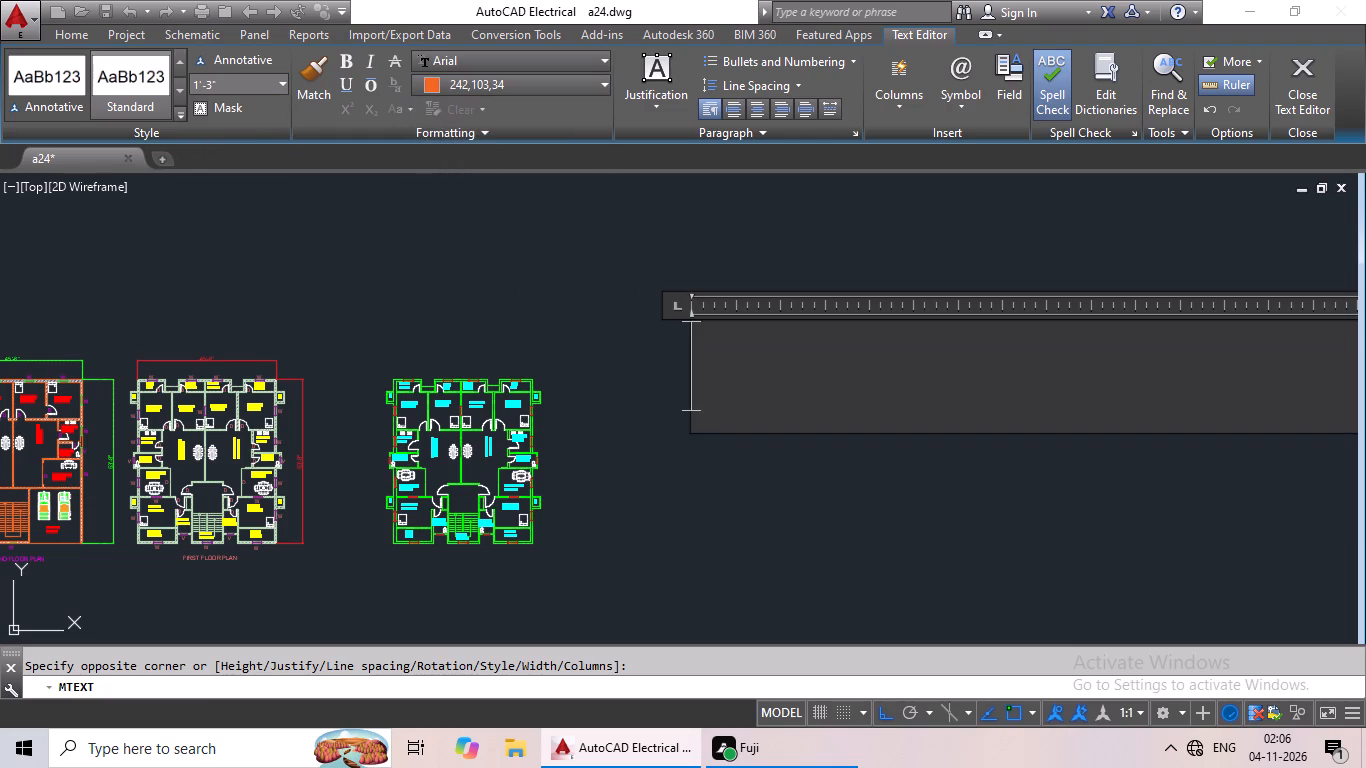
pyautogui.hotkey('shift', 'w')
pyautogui.click(753, 618)
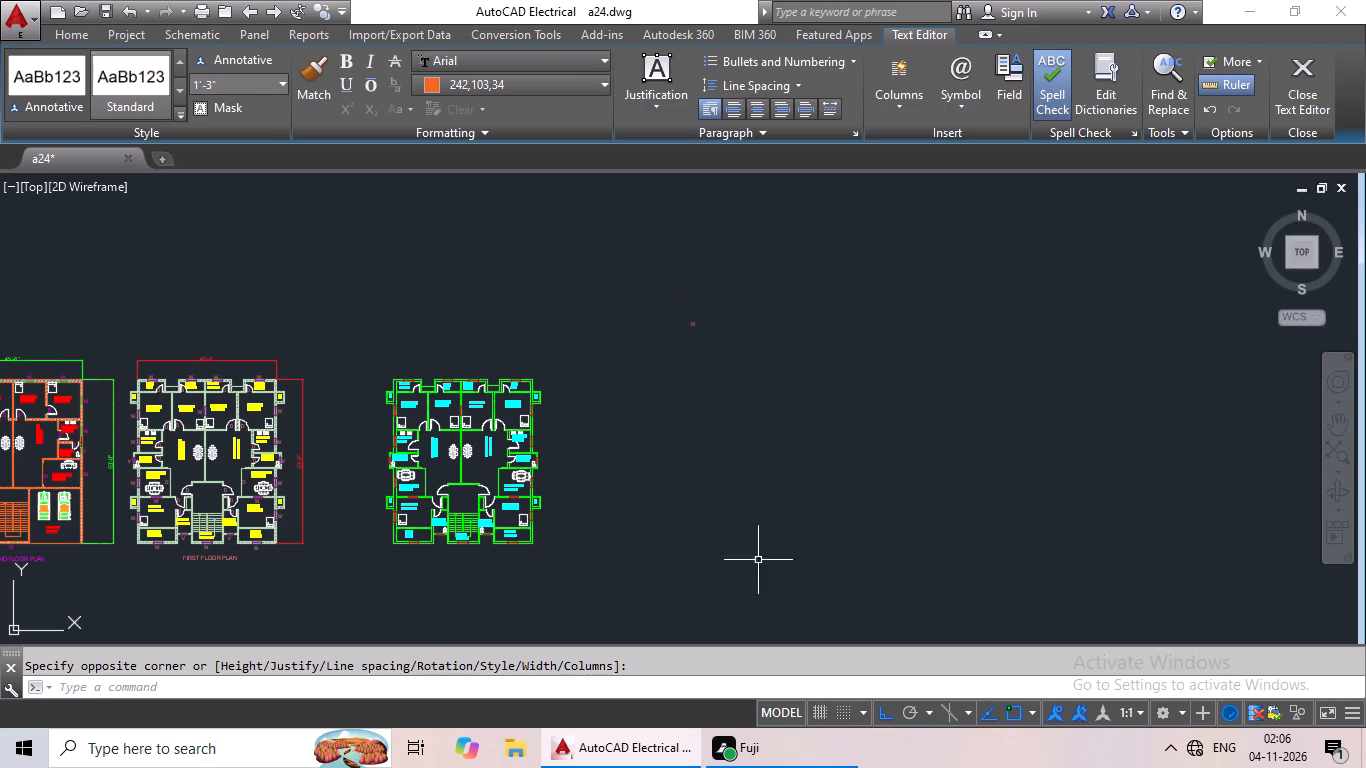
# Copy the orange W from the empty area to just above the window of the left flat's inner upper VER.
pyautogui.click(694, 325)
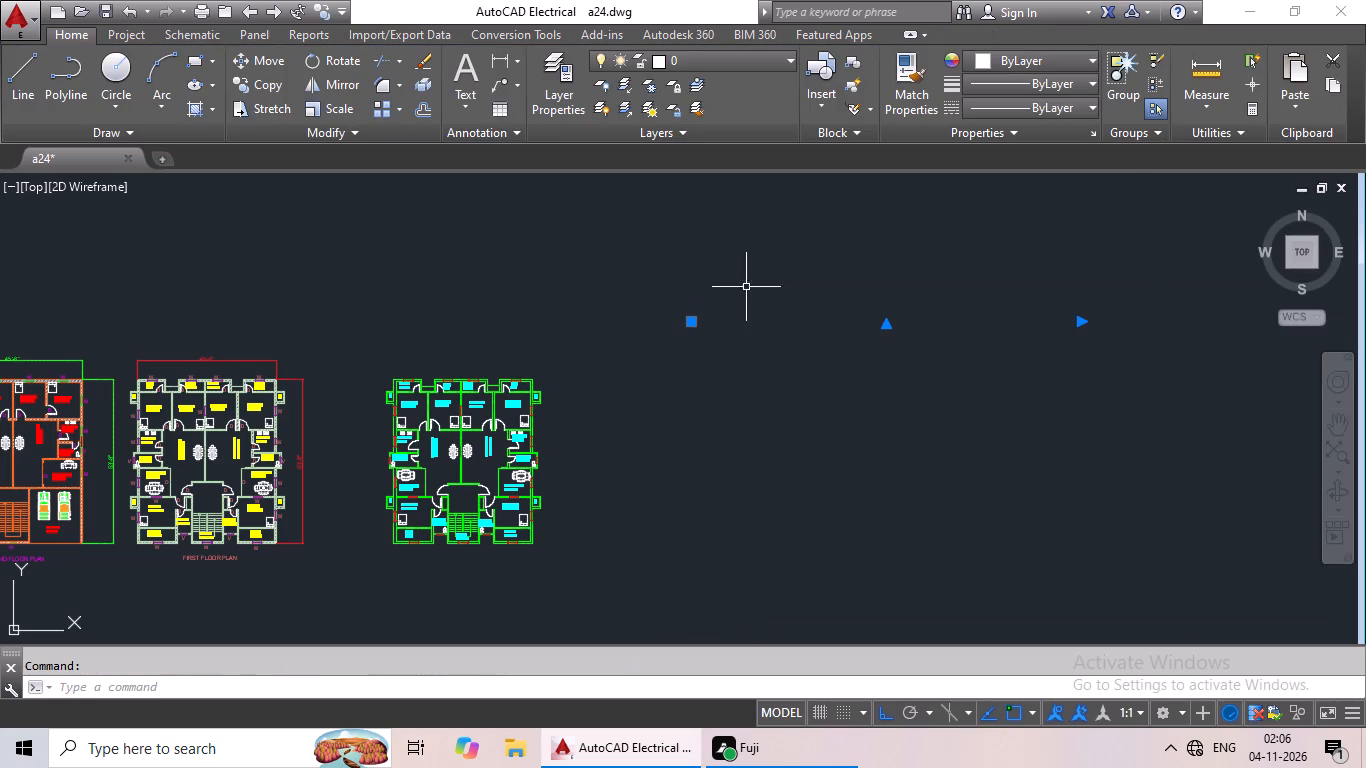
pyautogui.hotkey('ctrl', 'c')
pyautogui.hotkey('ctrl', 'v')
pyautogui.keyDown('ctrl'); pyautogui.scroll(-1, 755, 291); pyautogui.keyUp('ctrl')
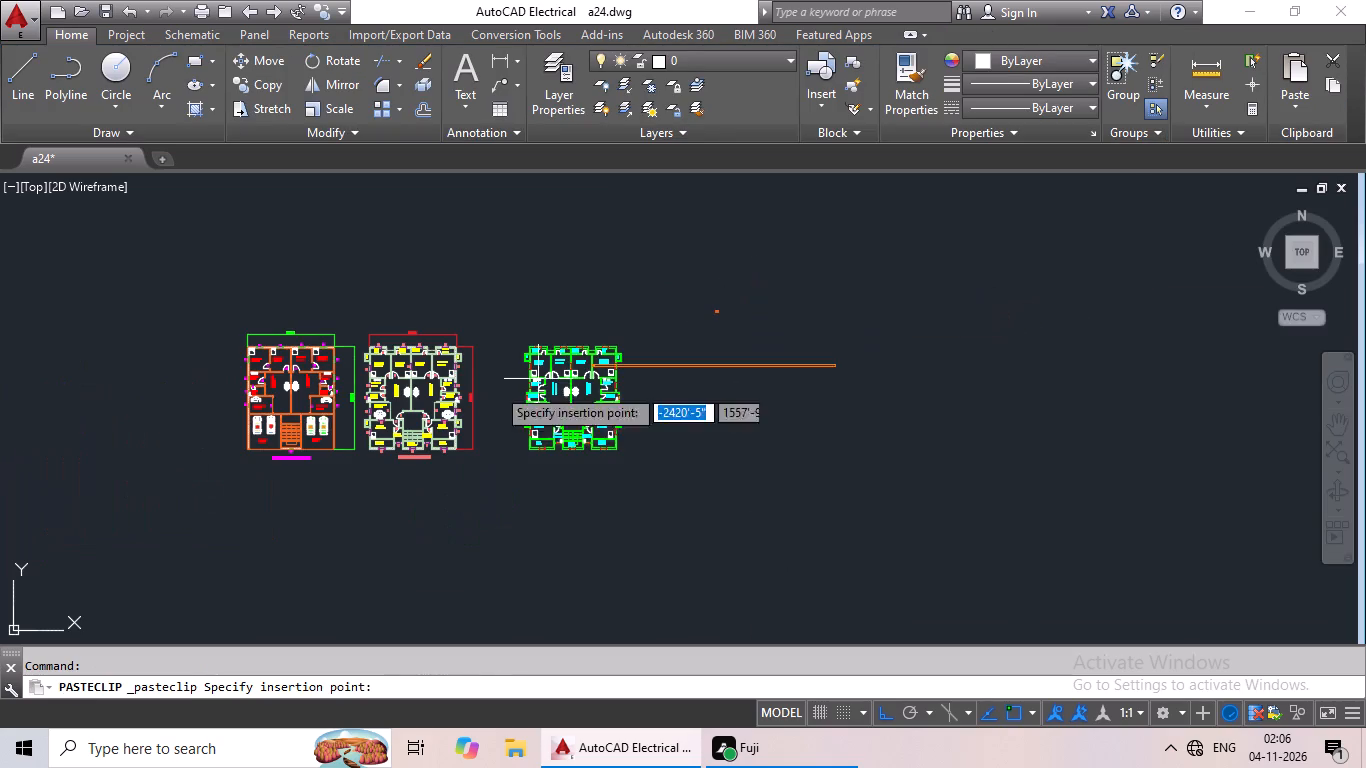
pyautogui.scroll(8, 548, 344)
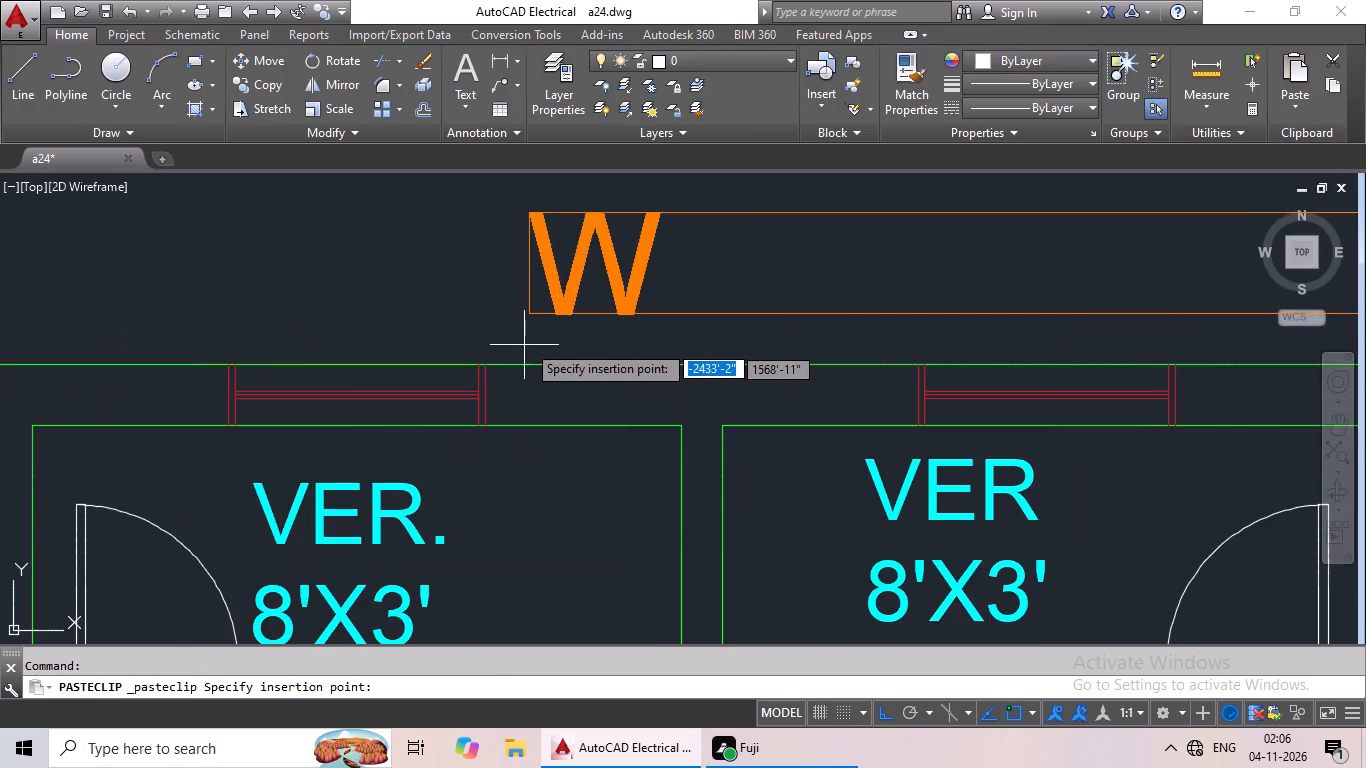
pyautogui.moveTo(532, 339); pyautogui.dragTo(697, 266, button='middle')
pyautogui.click(447, 304)
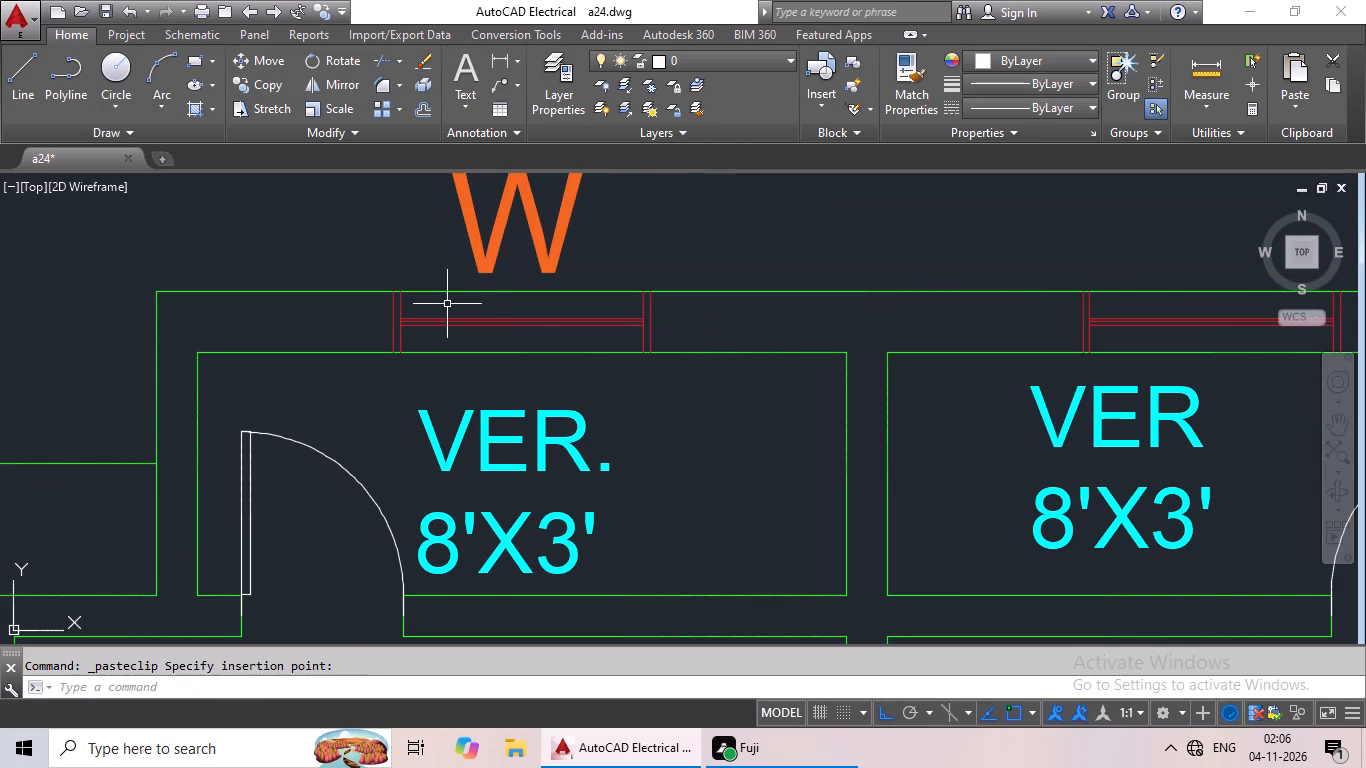
# Place copies of the W above the upper VER. windows of both right flat verandas and the left flat's outer veranda.
pyautogui.hotkey('ctrl', 'c')
pyautogui.hotkey('ctrl', 'v')
pyautogui.keyDown('ctrl'); pyautogui.scroll(-5, 538, 328); pyautogui.keyUp('ctrl')
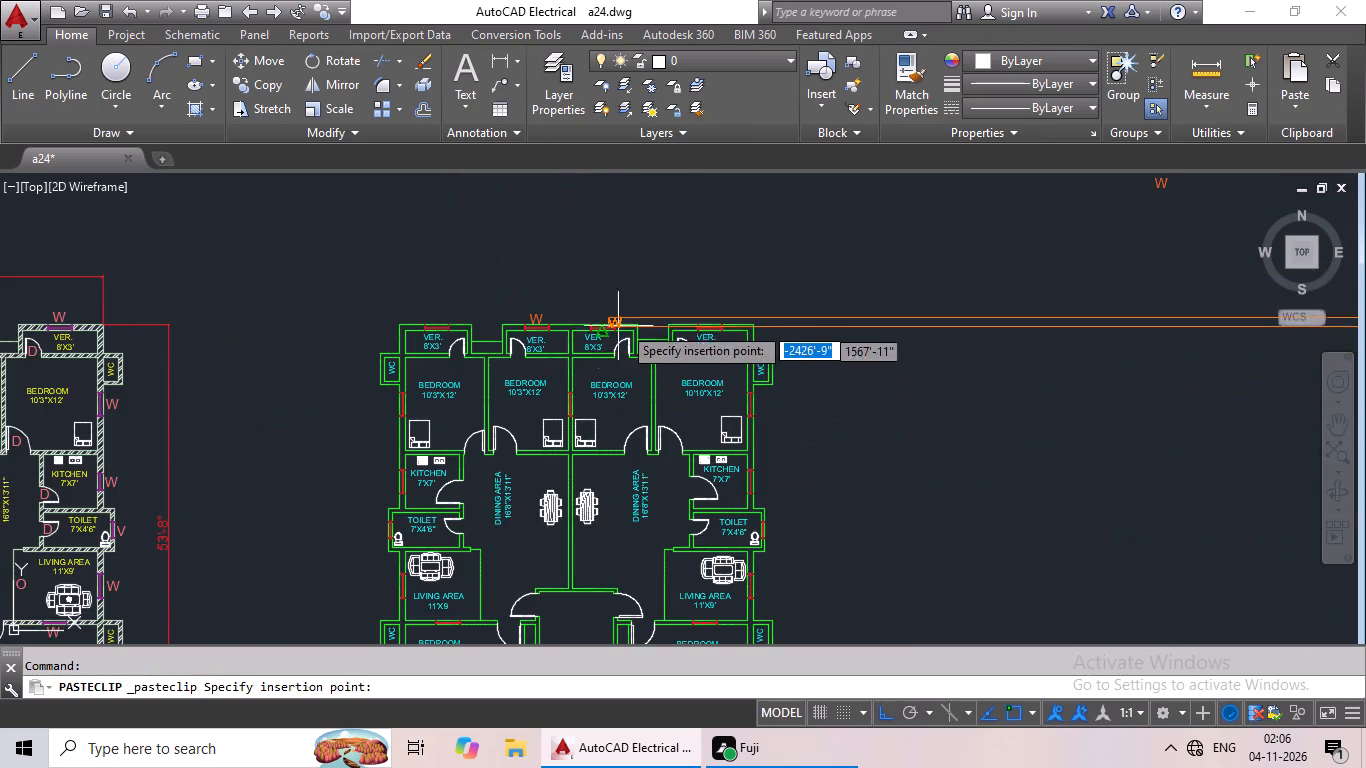
pyautogui.scroll(3, 597, 321)
pyautogui.click(587, 333)
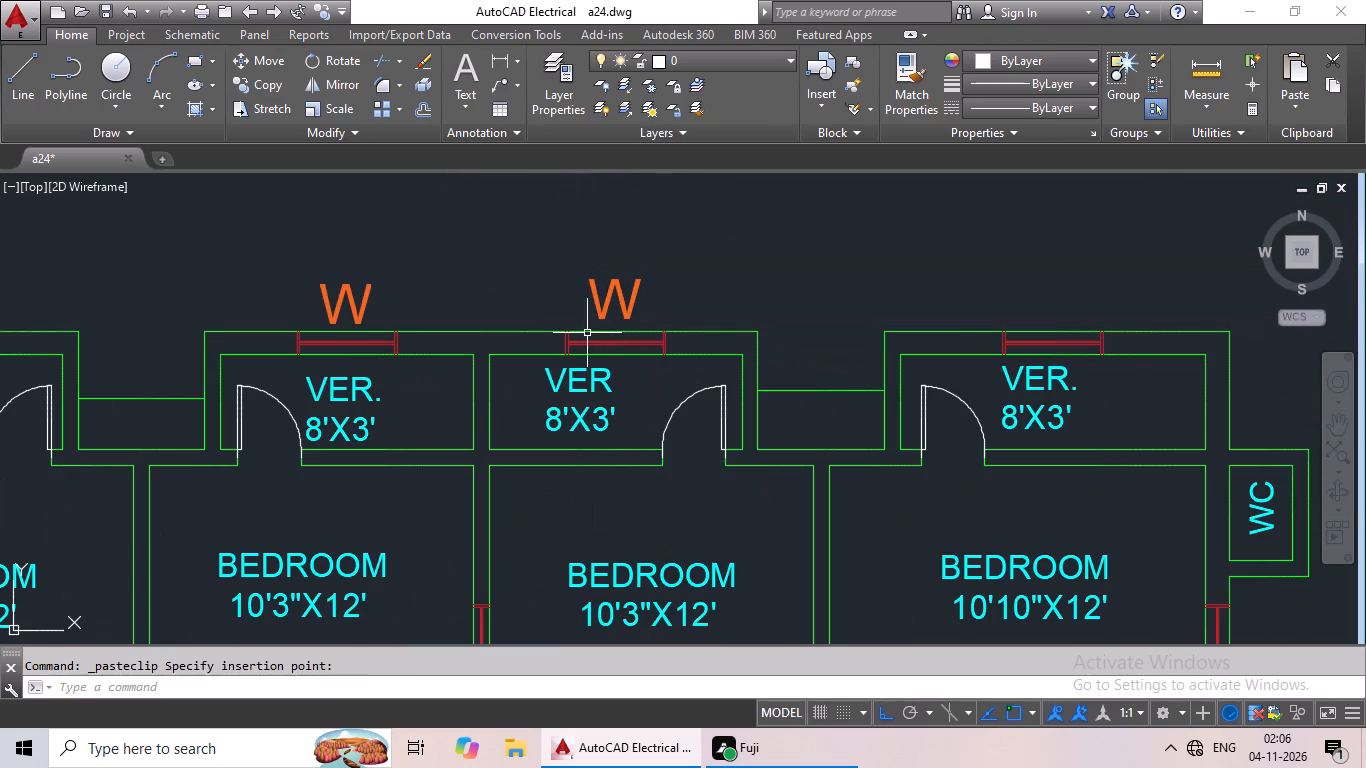
pyautogui.hotkey('ctrl', 'v')
pyautogui.click(1025, 329)
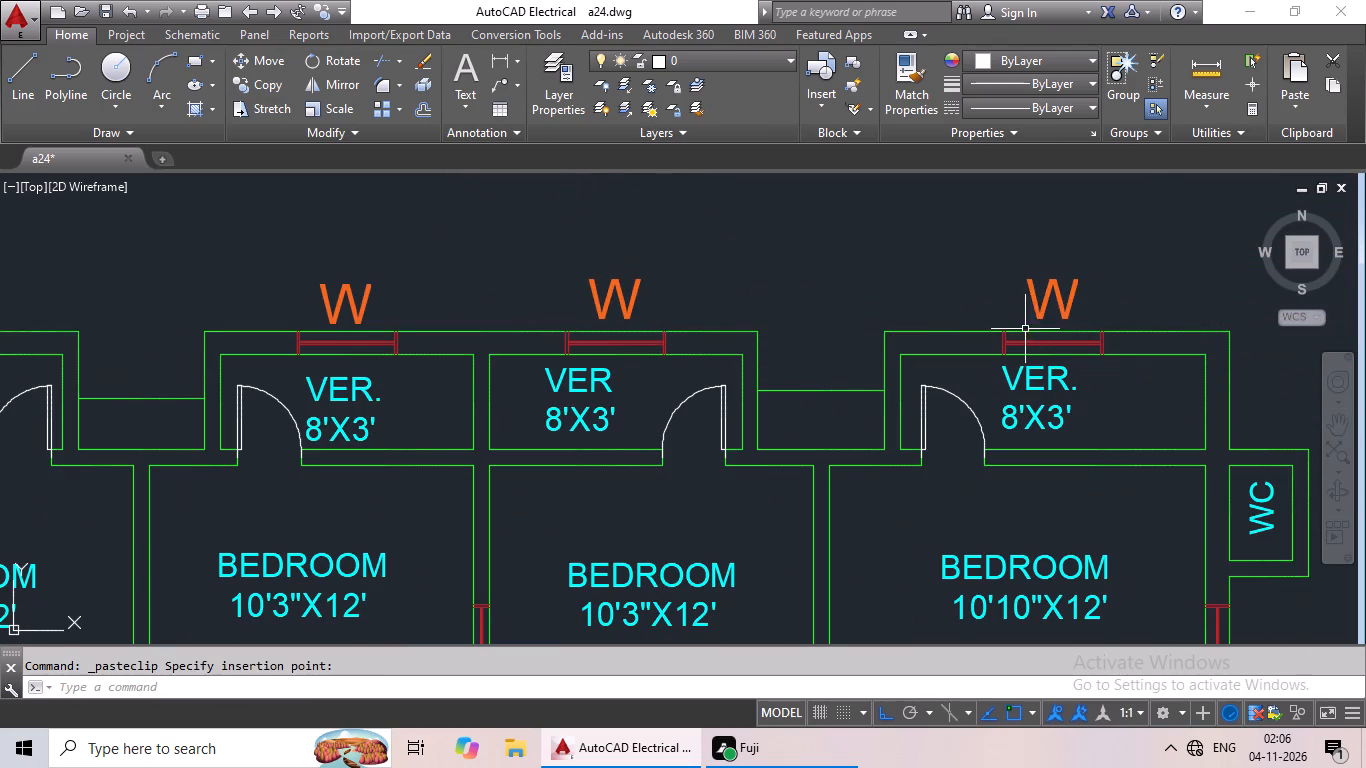
pyautogui.hotkey('ctrl', 'v')
pyautogui.keyDown('ctrl'); pyautogui.scroll(-2, 923, 364); pyautogui.keyUp('ctrl')
pyautogui.keyDown('ctrl'); pyautogui.scroll(3, 524, 363); pyautogui.keyUp('ctrl')
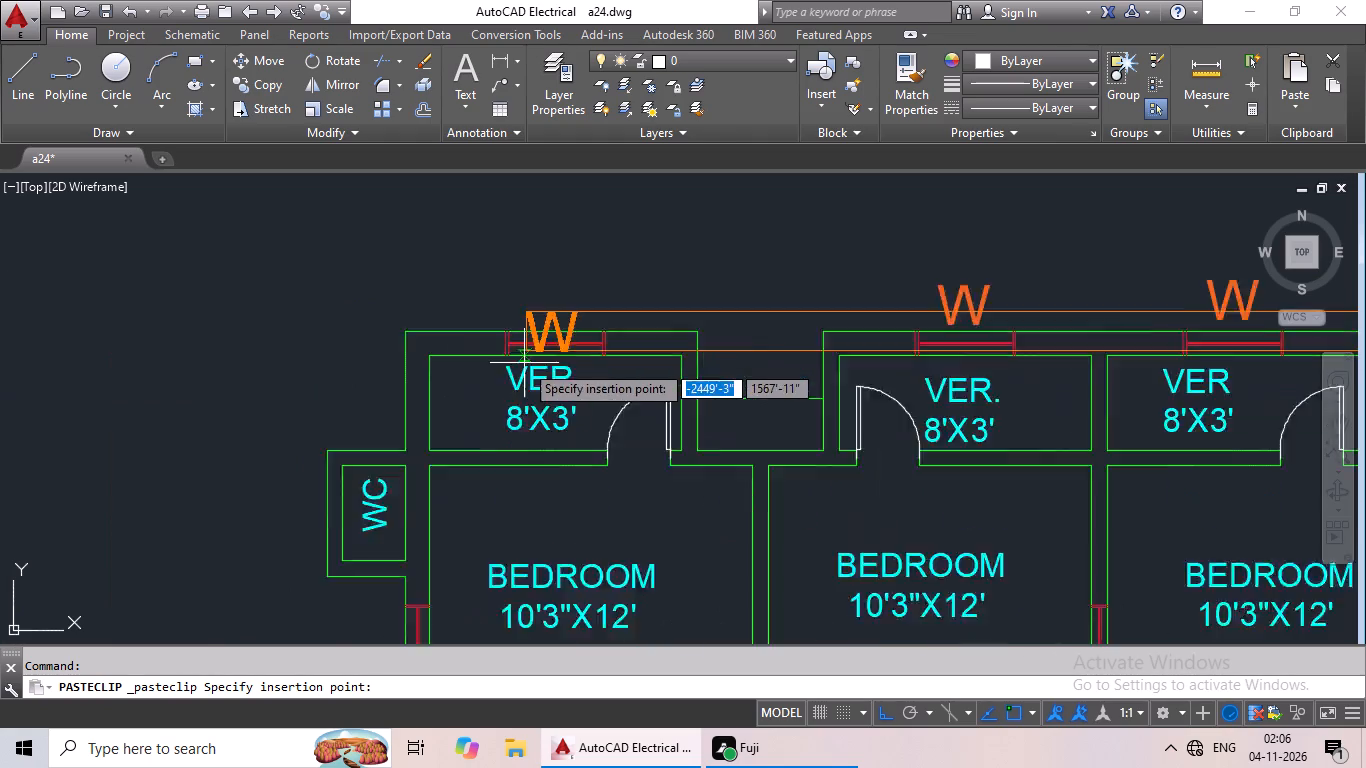
pyautogui.keyDown('ctrl'); pyautogui.click(533, 315); pyautogui.keyUp('ctrl')
# Place copies of the W outside the left flat's outer wall, beside the upper BEDROOM window and the KITCHEN window.
pyautogui.keyDown('ctrl'); pyautogui.scroll(-4, 610, 342); pyautogui.keyUp('ctrl')
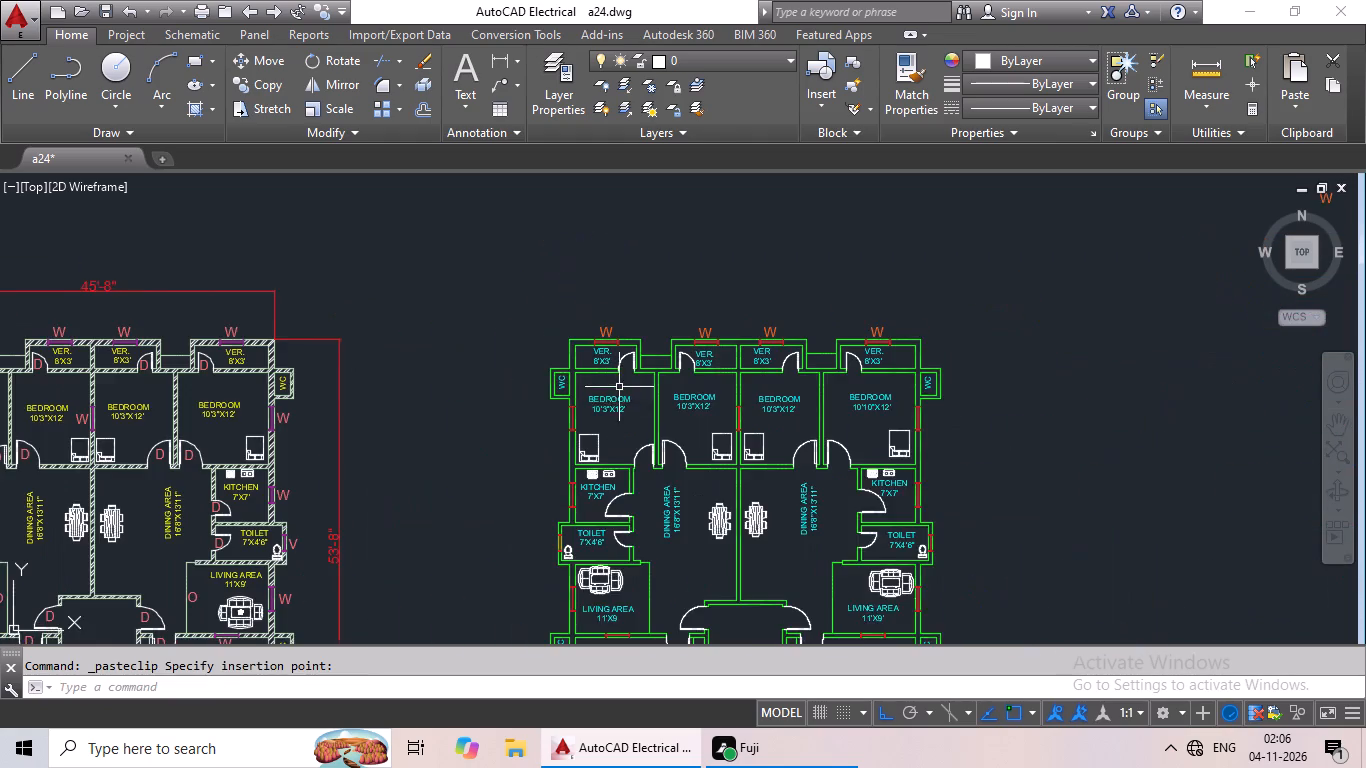
pyautogui.keyDown('ctrl'); pyautogui.moveTo(610, 403); pyautogui.dragTo(625, 284, button='middle'); pyautogui.keyUp('ctrl')
pyautogui.hotkey('ctrl', 'v')
pyautogui.keyDown('ctrl'); pyautogui.scroll(3, 538, 395); pyautogui.keyUp('ctrl')
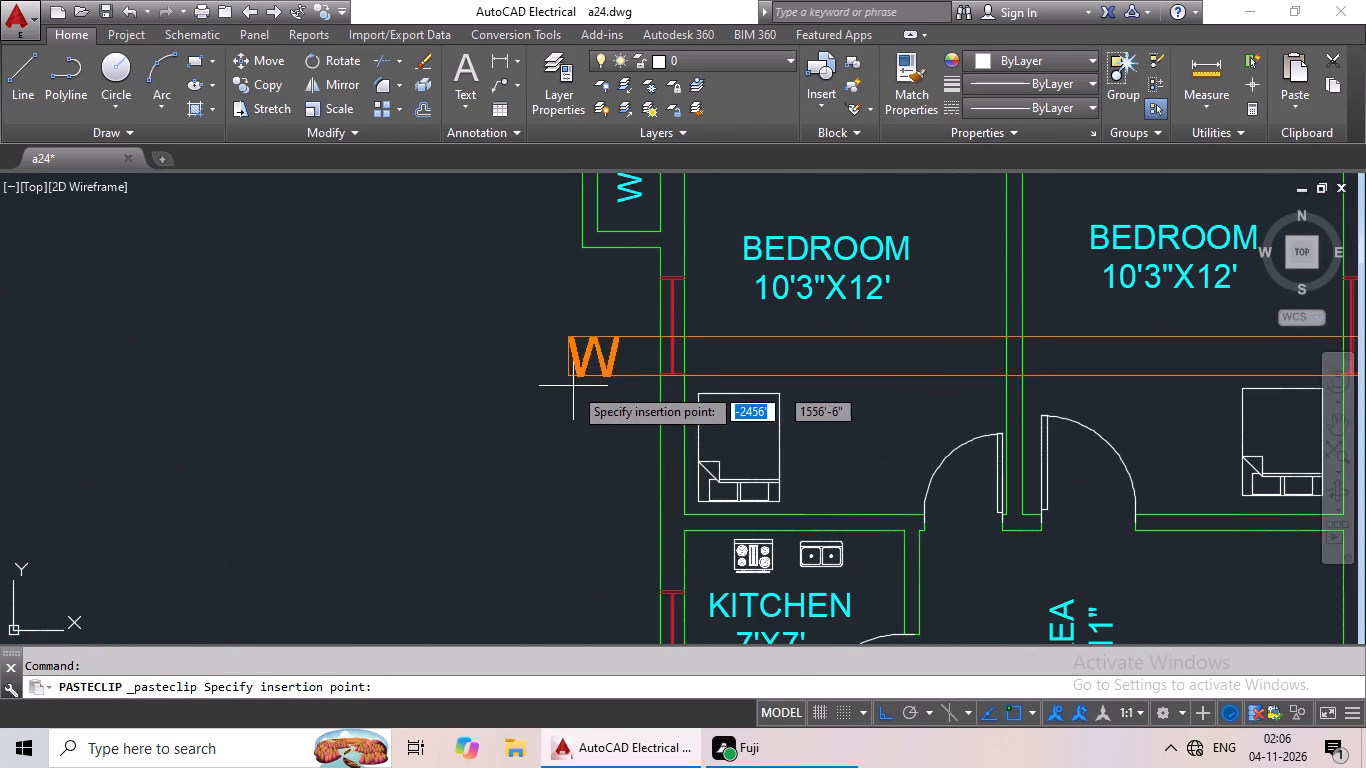
pyautogui.keyDown('ctrl'); pyautogui.click(590, 367); pyautogui.keyUp('ctrl')
pyautogui.hotkey('ctrl', 'v')
pyautogui.keyDown('ctrl'); pyautogui.scroll(-2, 596, 374); pyautogui.keyUp('ctrl')
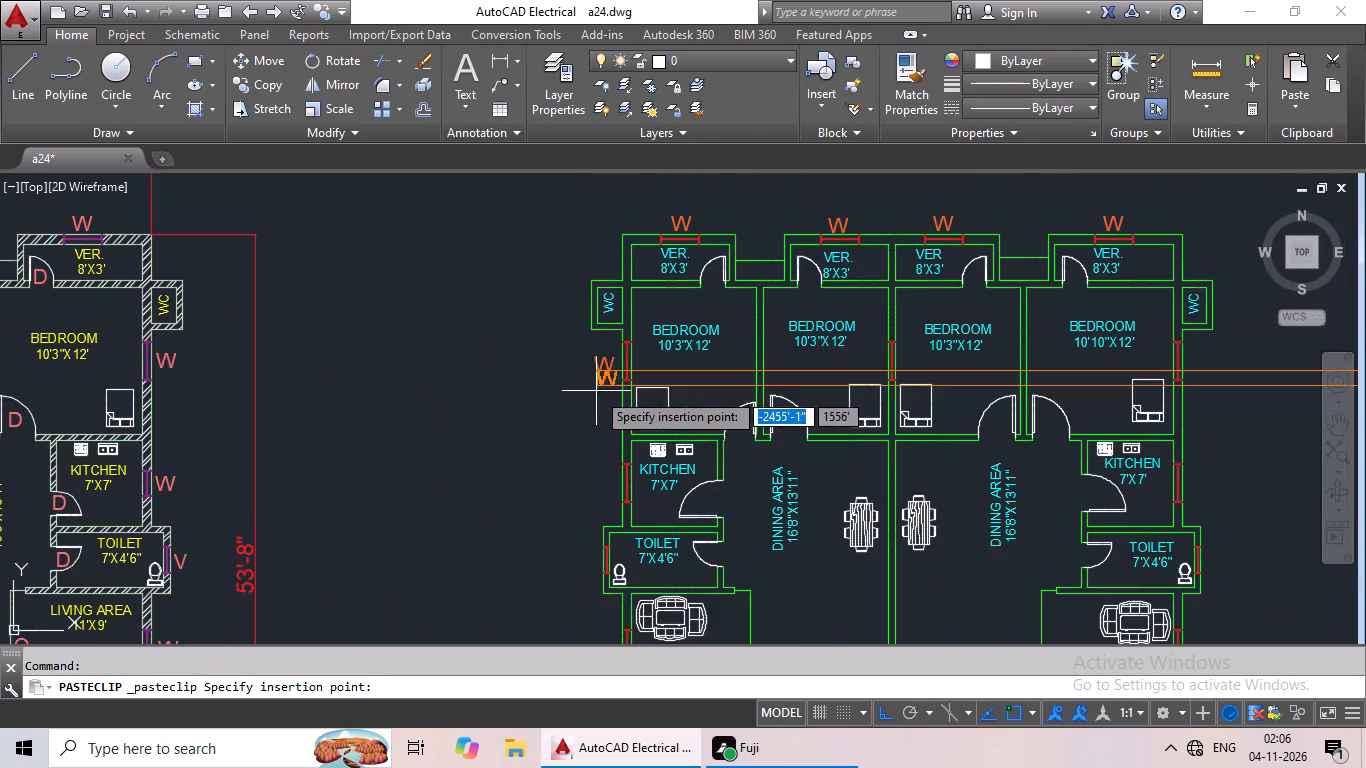
pyautogui.keyDown('ctrl'); pyautogui.moveTo(596, 391); pyautogui.dragTo(623, 317, button='middle'); pyautogui.keyUp('ctrl')
pyautogui.keyDown('ctrl'); pyautogui.scroll(3, 598, 466); pyautogui.keyUp('ctrl')
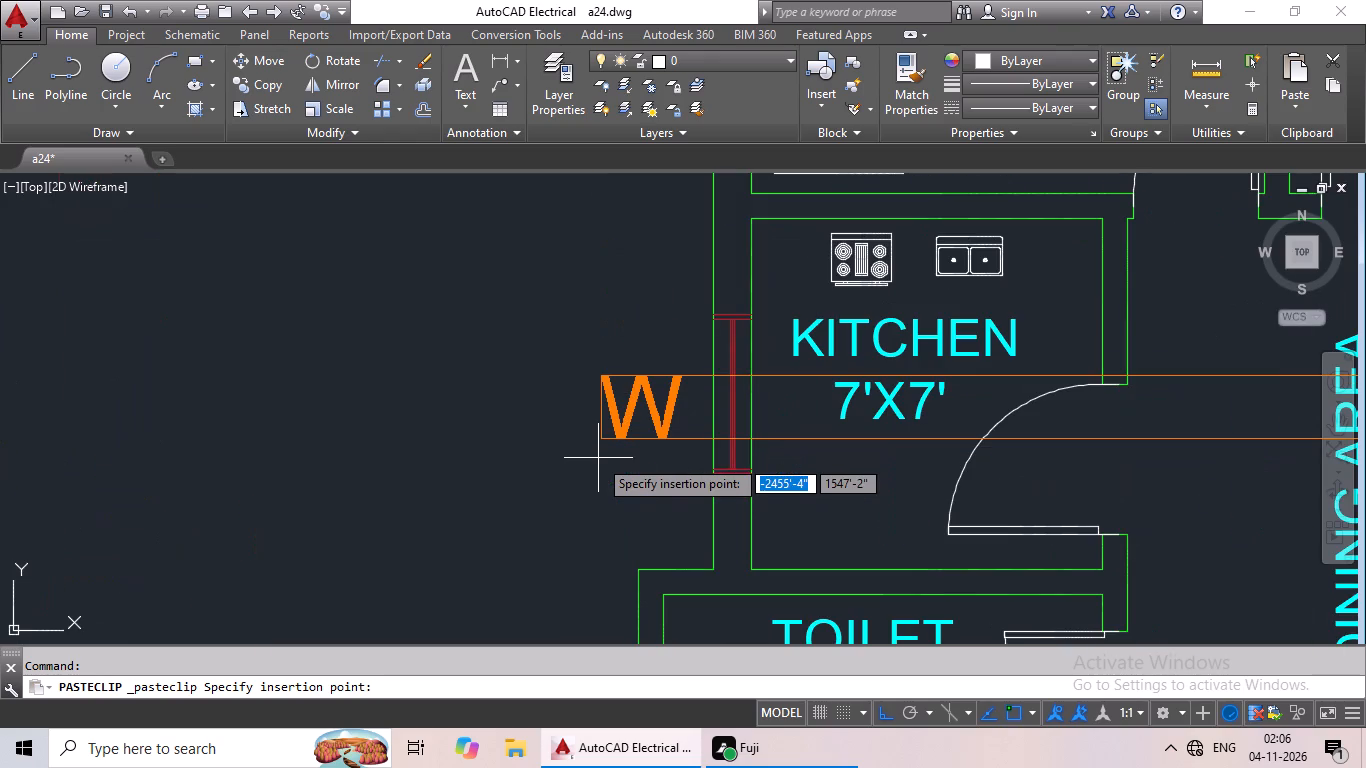
pyautogui.keyDown('ctrl'); pyautogui.click(595, 453); pyautogui.keyUp('ctrl')
# Place a copy of the W outside the left flat's outer wall, beside the LIVING AREA window.
pyautogui.hotkey('ctrl', 'v')
pyautogui.keyDown('ctrl'); pyautogui.scroll(-3, 592, 453); pyautogui.keyUp('ctrl')
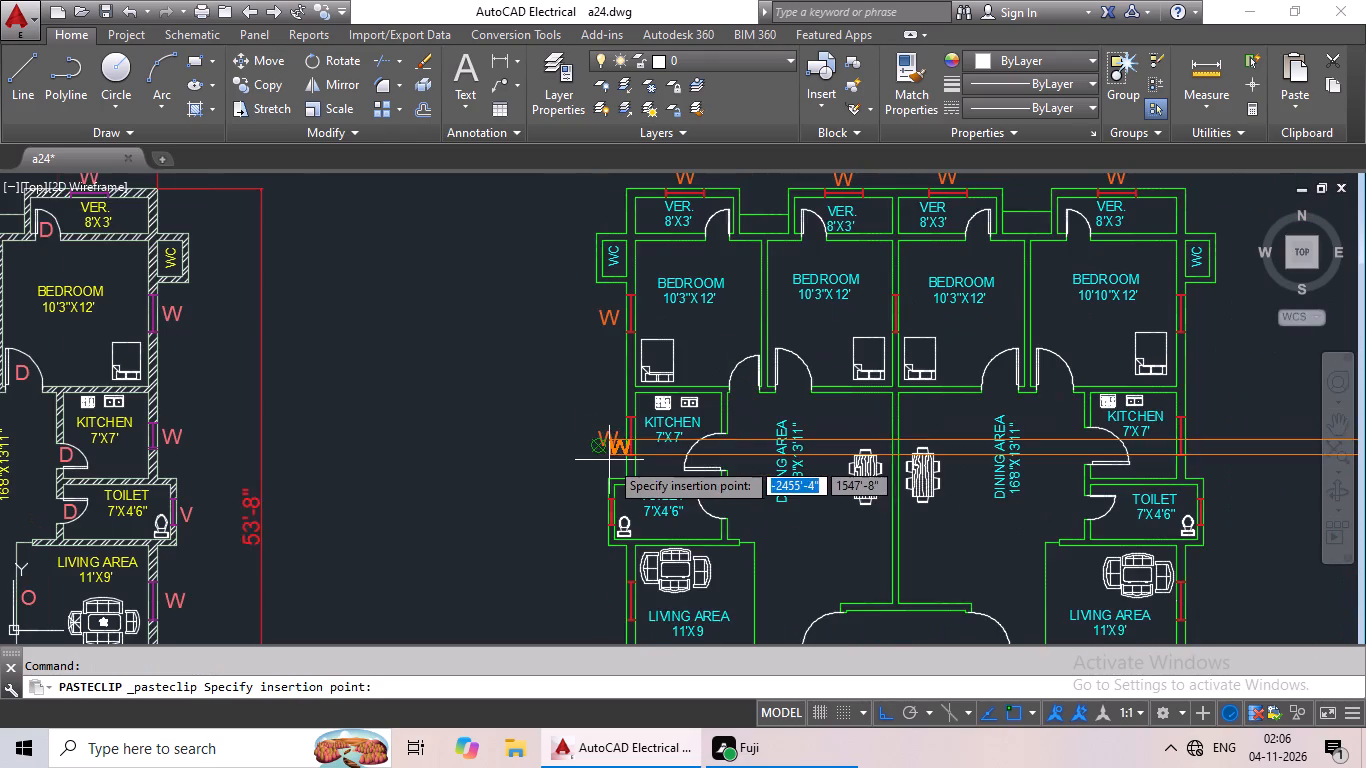
pyautogui.keyDown('ctrl'); pyautogui.moveTo(611, 460); pyautogui.dragTo(616, 356, button='middle'); pyautogui.keyUp('ctrl')
pyautogui.keyDown('ctrl'); pyautogui.scroll(3, 601, 566); pyautogui.keyUp('ctrl')
pyautogui.keyDown('ctrl'); pyautogui.moveTo(602, 566); pyautogui.dragTo(604, 456, button='middle'); pyautogui.keyUp('ctrl')
pyautogui.keyDown('ctrl'); pyautogui.click(597, 512); pyautogui.keyUp('ctrl')
# Paste a W above the left flat's lower BEDROOM label and move it about 2'-8" horizontally under that room's upper window.
pyautogui.hotkey('ctrl', 'v')
pyautogui.keyDown('ctrl'); pyautogui.scroll(-3, 601, 503); pyautogui.keyUp('ctrl')
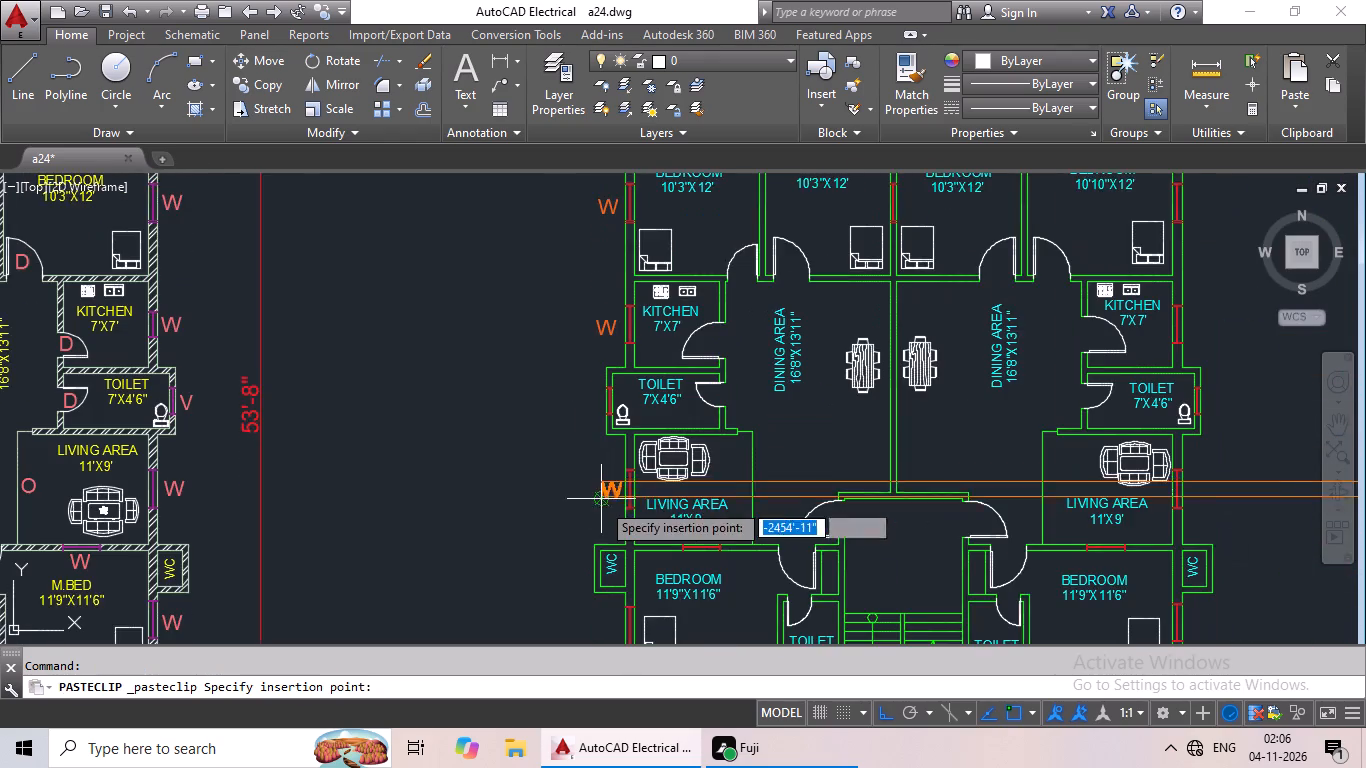
pyautogui.keyDown('ctrl'); pyautogui.moveTo(601, 501); pyautogui.dragTo(624, 367, button='middle'); pyautogui.keyUp('ctrl')
pyautogui.keyDown('ctrl'); pyautogui.scroll(2, 1028, 587); pyautogui.keyUp('ctrl')
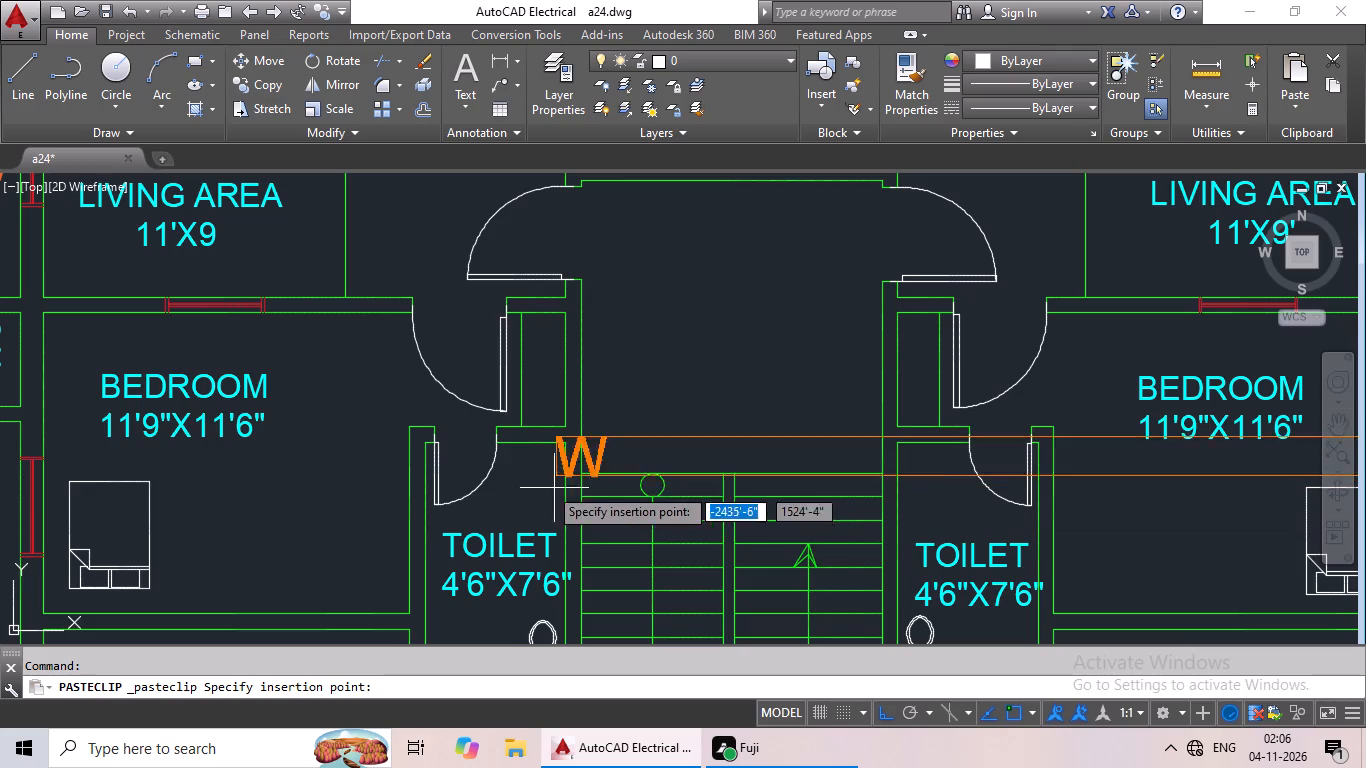
pyautogui.keyDown('ctrl'); pyautogui.moveTo(333, 435); pyautogui.dragTo(653, 446, button='middle'); pyautogui.keyUp('ctrl')
pyautogui.keyDown('ctrl'); pyautogui.scroll(2, 328, 377); pyautogui.keyUp('ctrl')
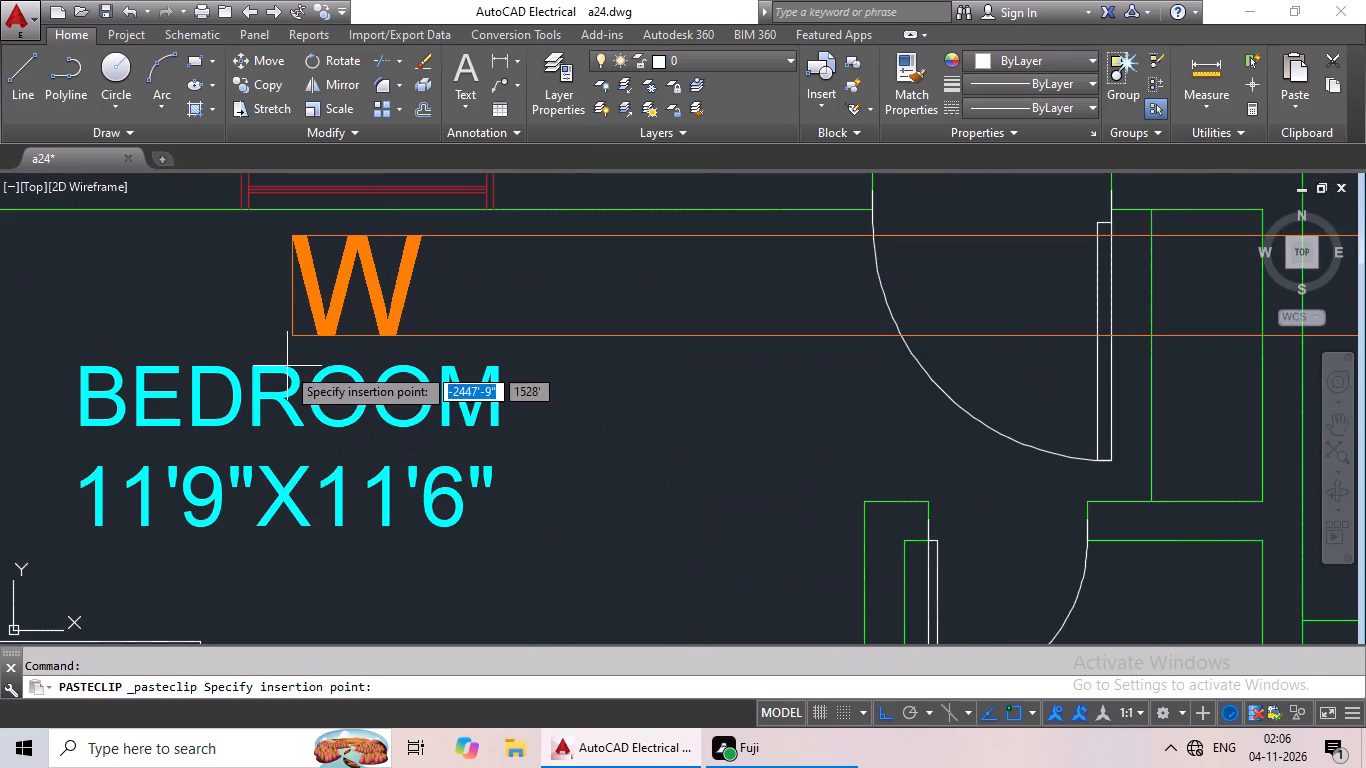
pyautogui.keyDown('ctrl'); pyautogui.click(286, 354); pyautogui.keyUp('ctrl')
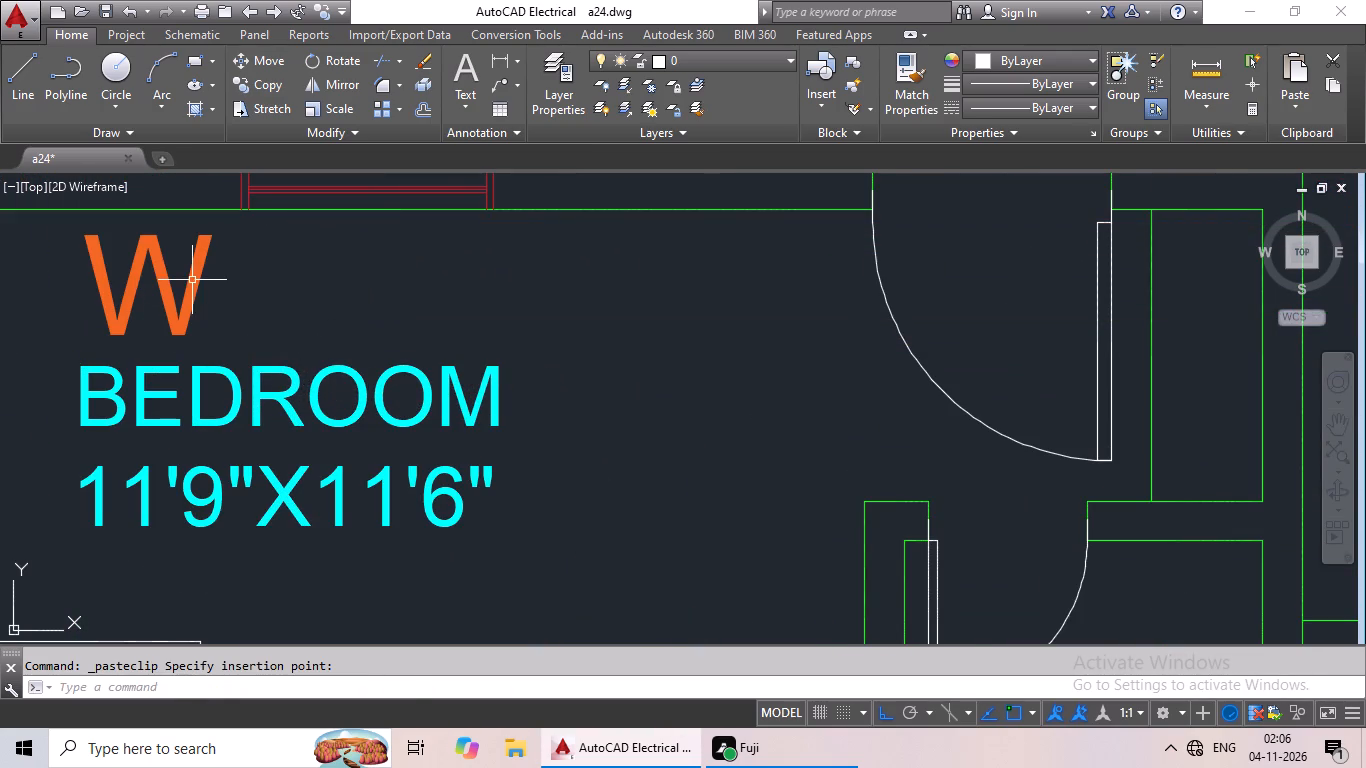
pyautogui.click(151, 301)
pyautogui.click(156, 292)
pyautogui.click(159, 295)
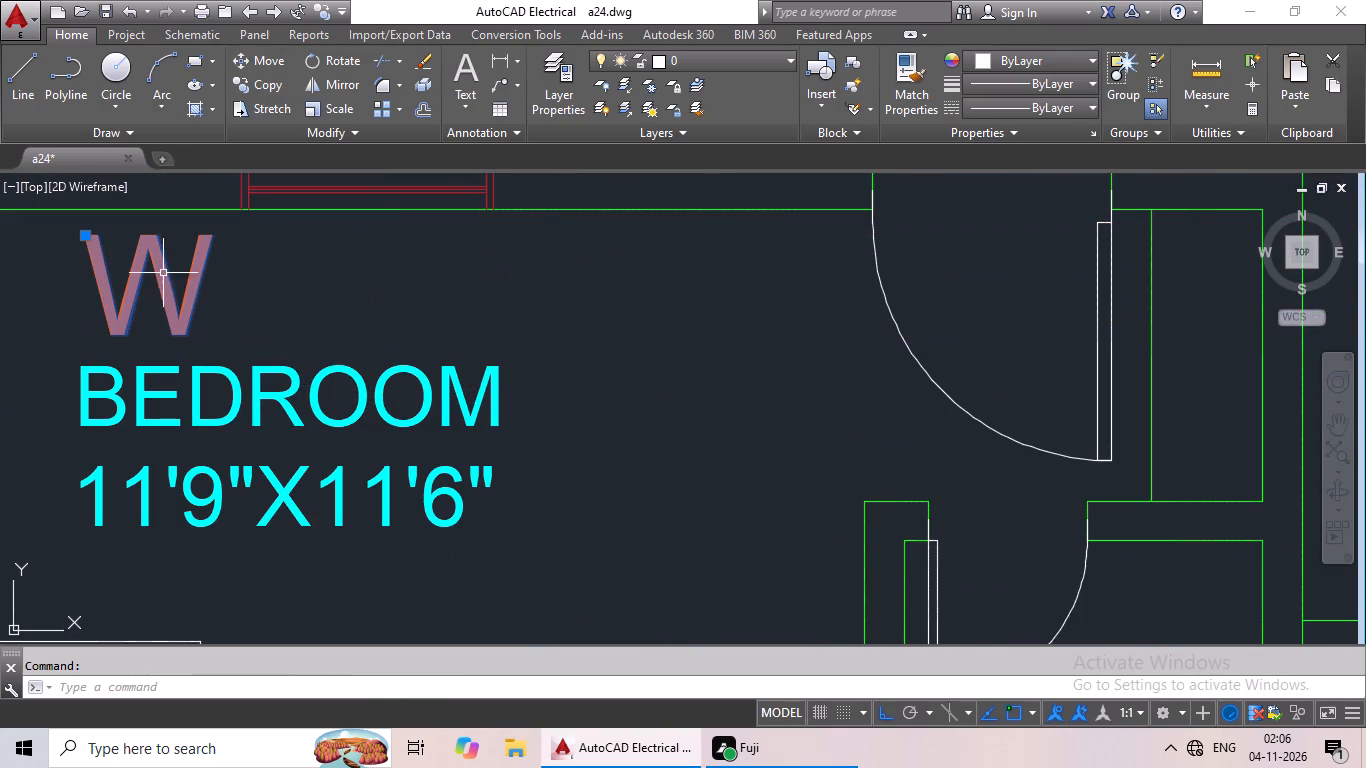
pyautogui.click(278, 63)
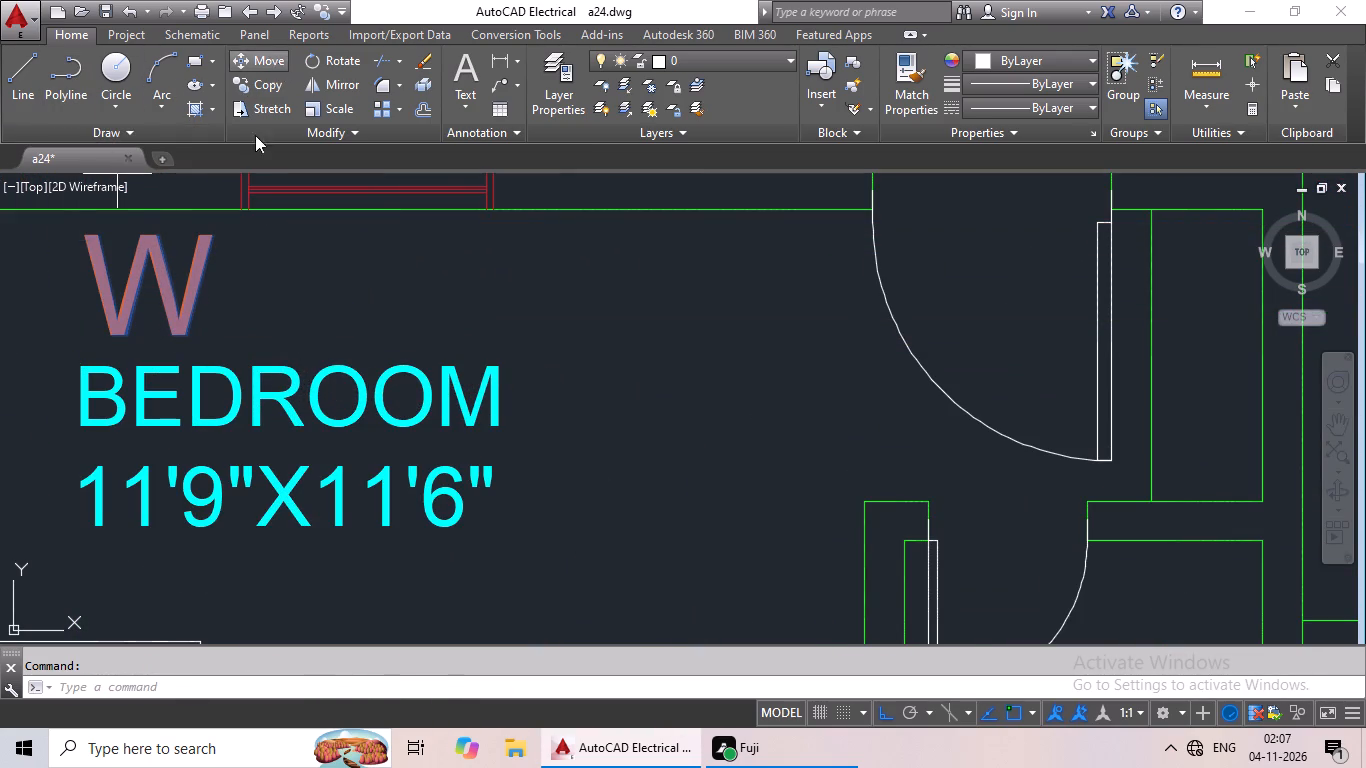
pyautogui.moveTo(207, 267); pyautogui.dragTo(300, 270)
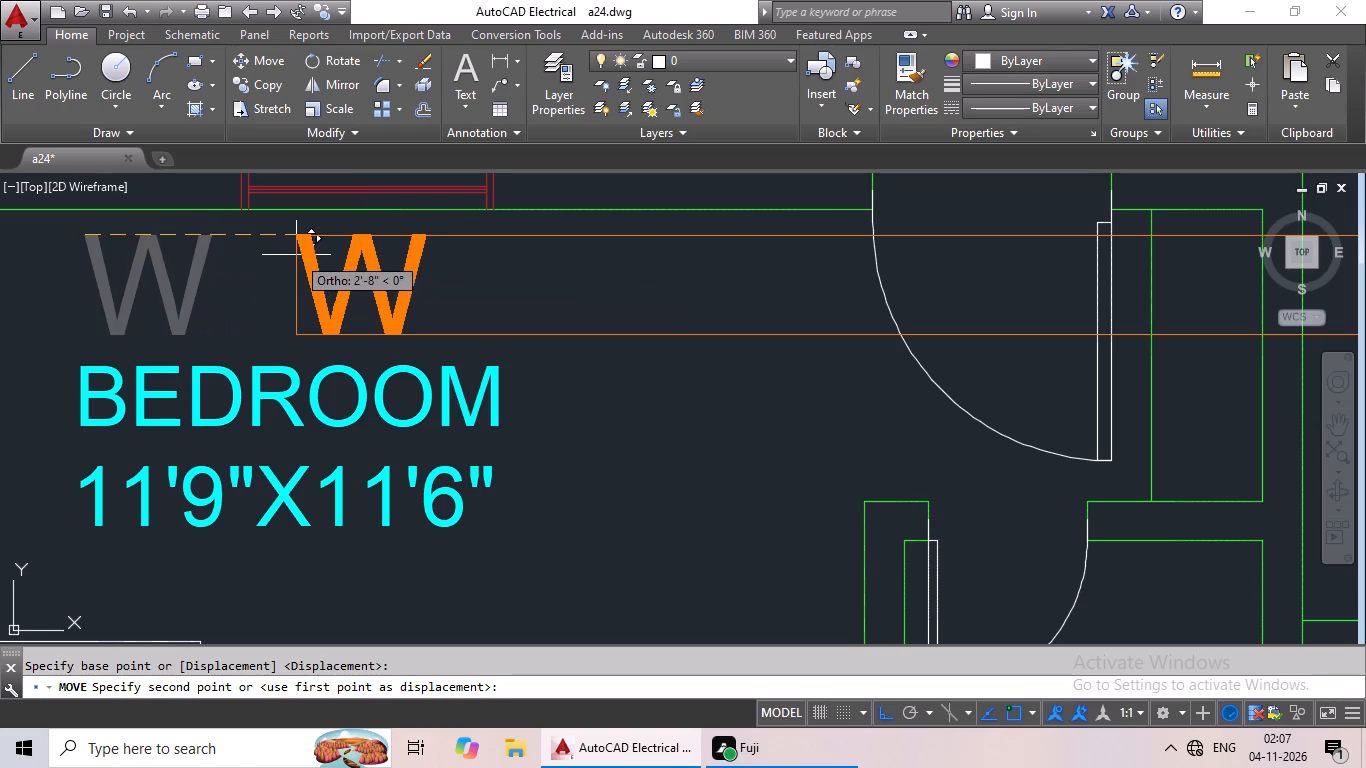
pyautogui.click(295, 255)
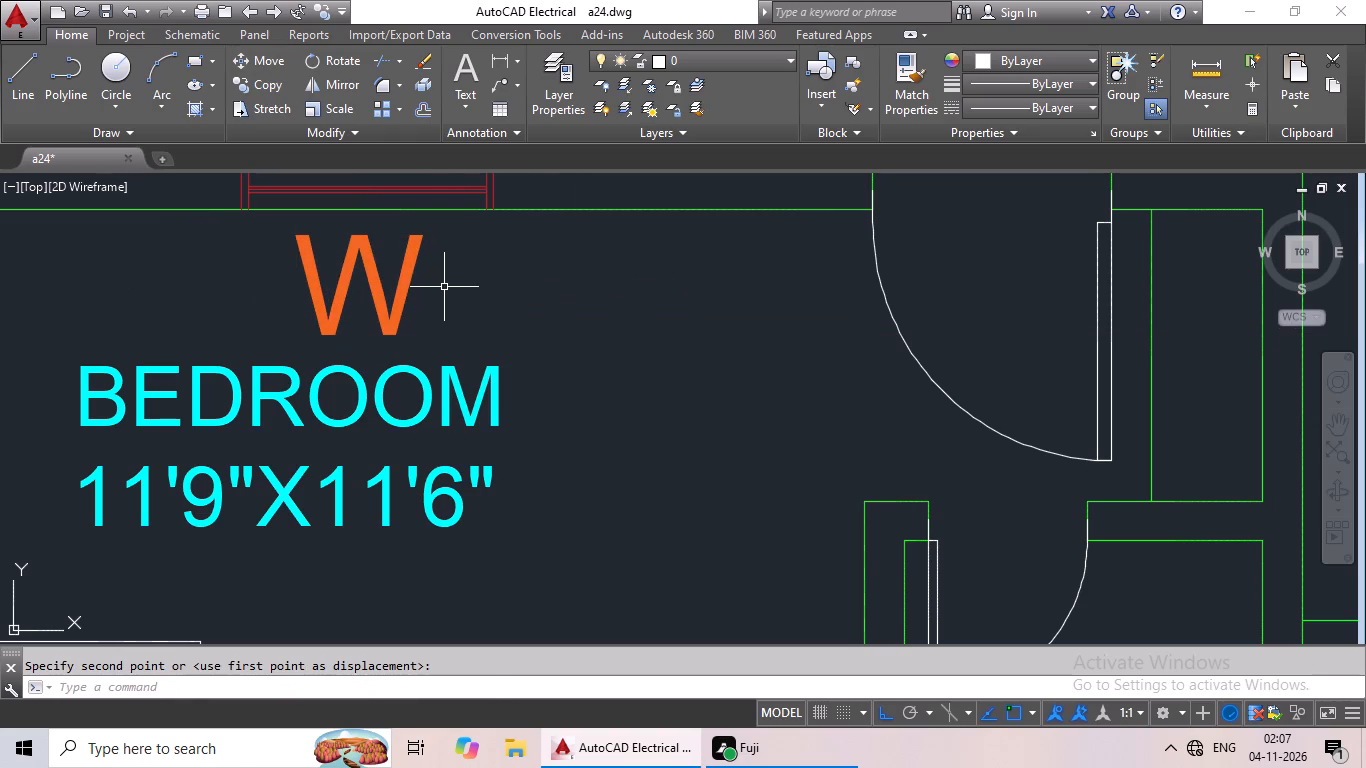
# Place a copy of the W outside the outer-wall window of the left flat's lower BEDROOM.
pyautogui.hotkey('ctrl', 'v')
pyautogui.keyDown('ctrl'); pyautogui.scroll(-4, 449, 280); pyautogui.keyUp('ctrl')
pyautogui.moveTo(452, 376); pyautogui.dragTo(522, 337, button='middle')
pyautogui.scroll(1, 522, 337)
pyautogui.scroll(2, 409, 354)
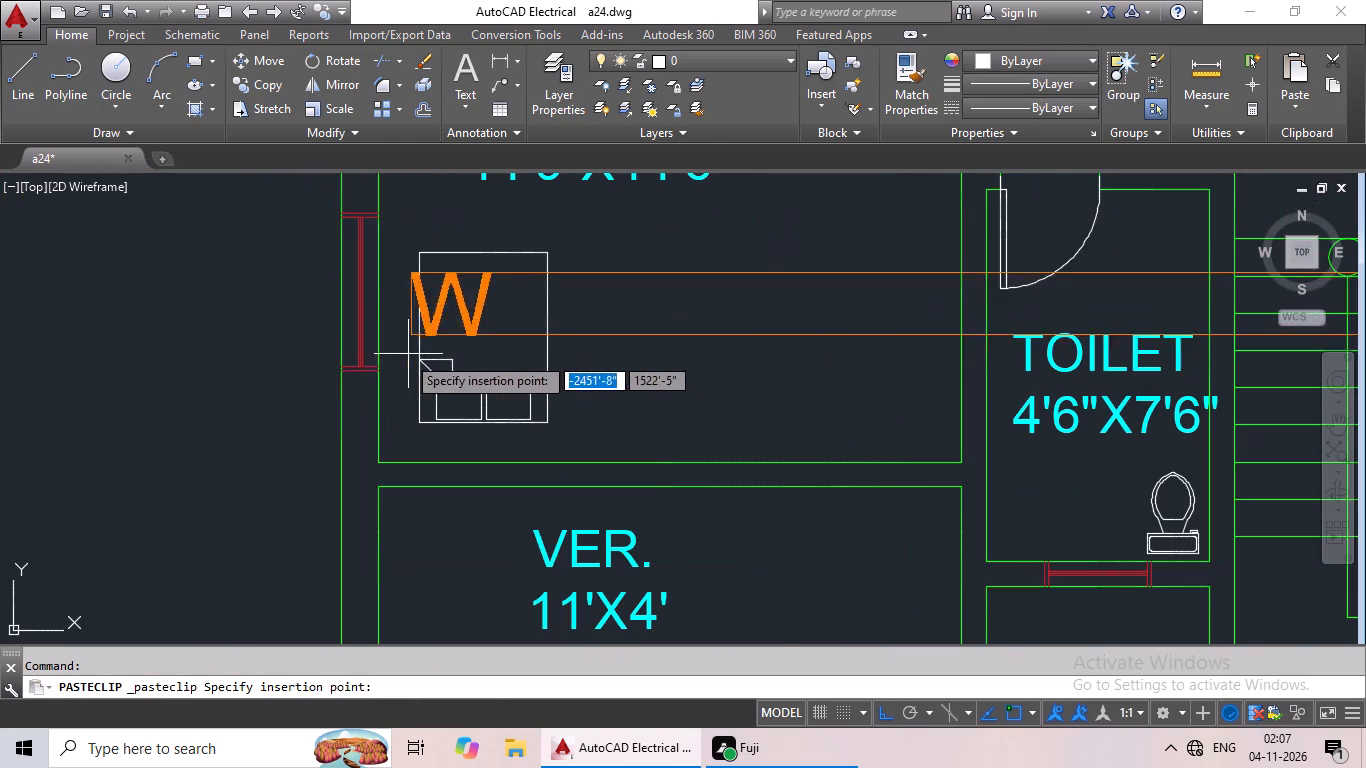
pyautogui.click(244, 335)
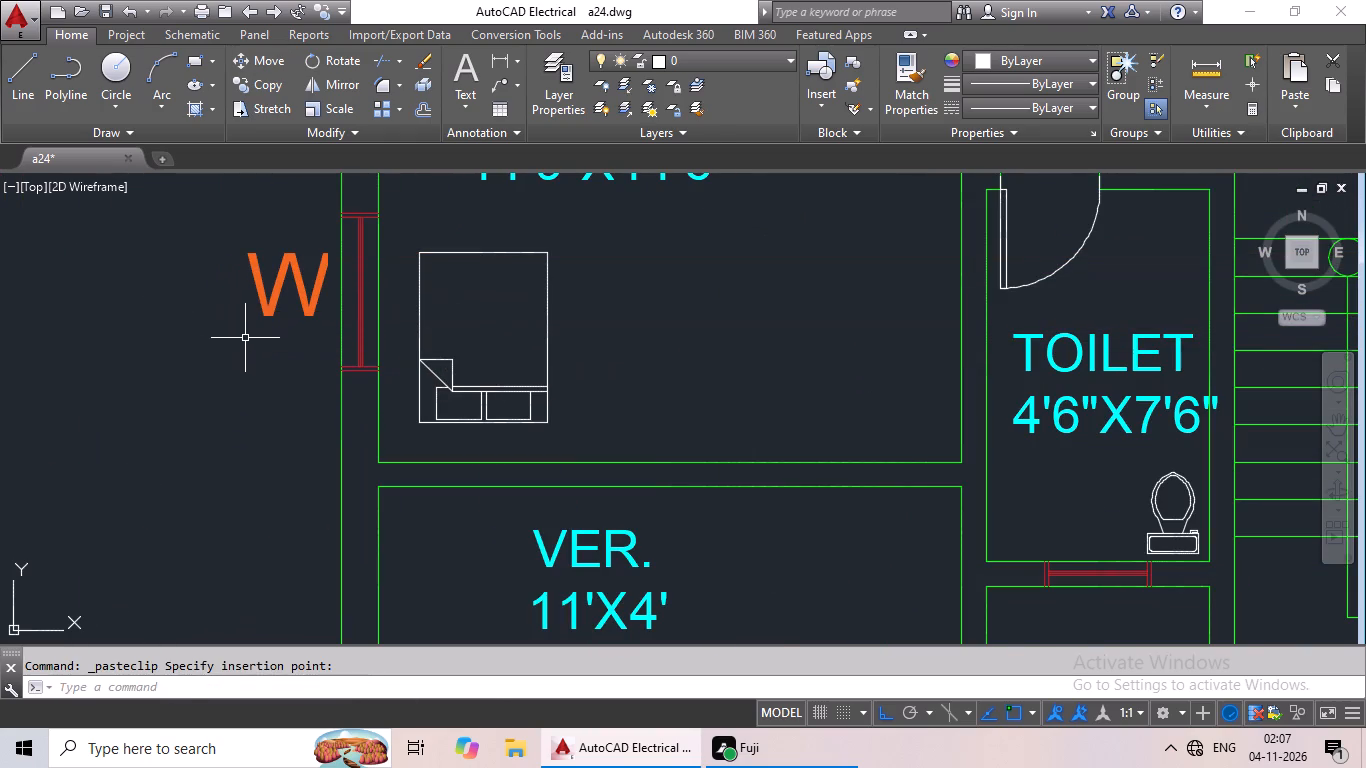
# Place copies of the W below the plan's bottom-wall windows at the left flat's lower VER., the STAIR and the right flat's lower VER.
pyautogui.hotkey('ctrl', 'v')
pyautogui.keyDown('ctrl'); pyautogui.scroll(-3, 315, 319); pyautogui.keyUp('ctrl')
pyautogui.middleClick(475, 319)
pyautogui.scroll(1, 417, 422)
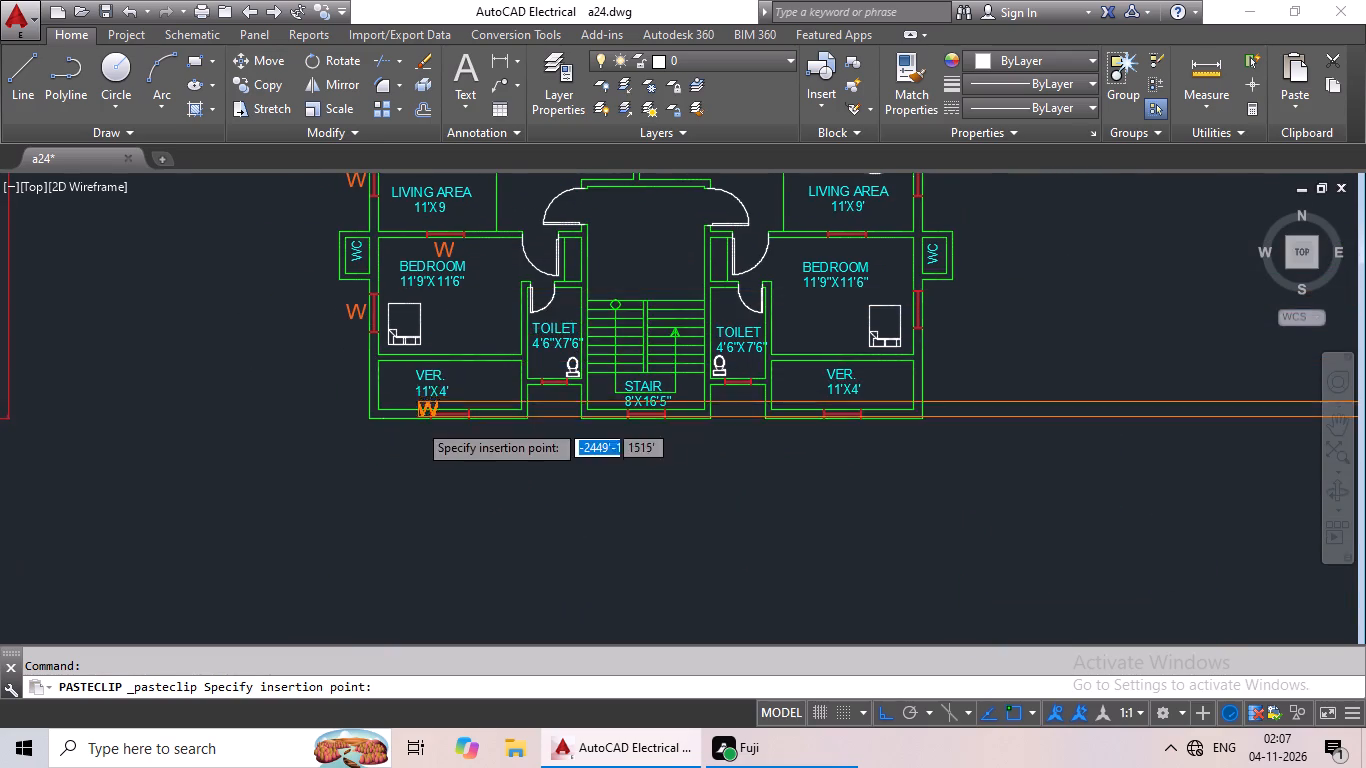
pyautogui.scroll(2, 417, 422)
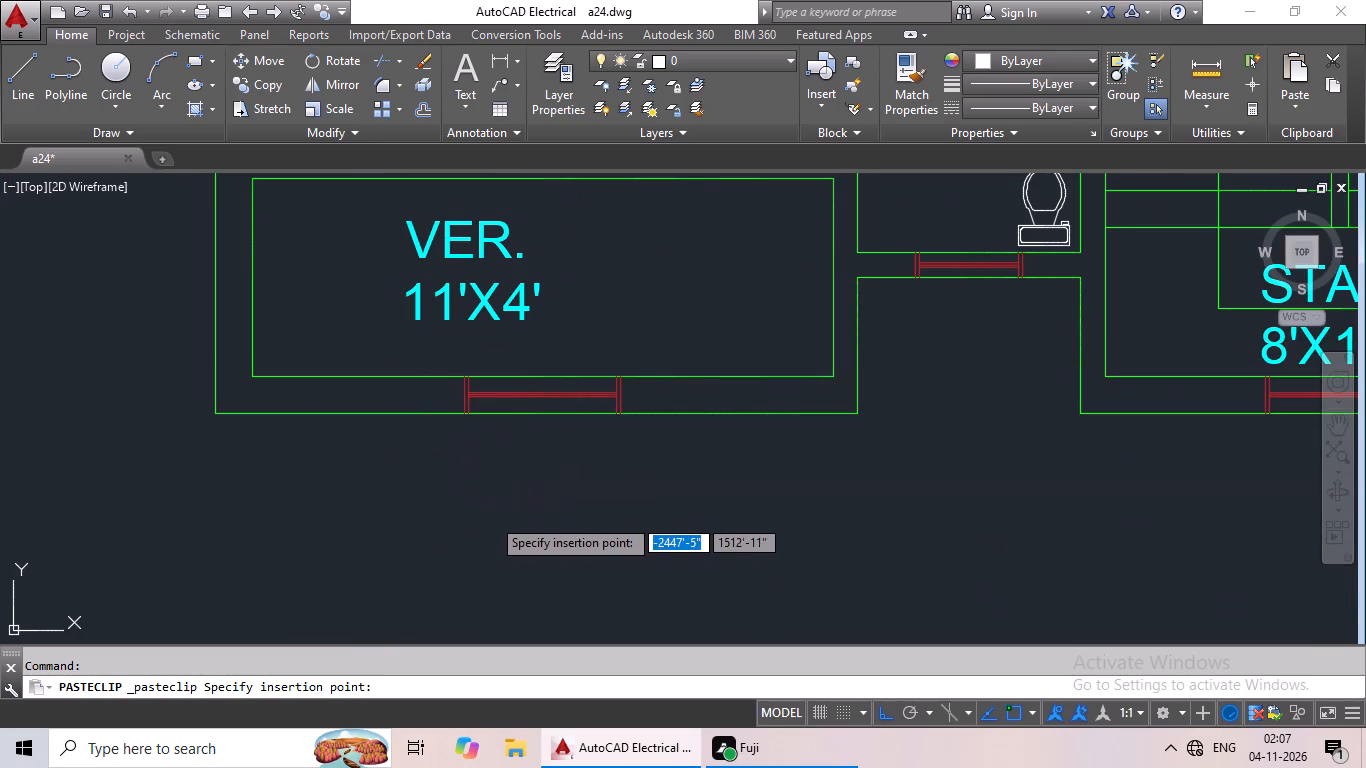
pyautogui.click(491, 517)
pyautogui.hotkey('ctrl', 'v')
pyautogui.keyDown('ctrl'); pyautogui.scroll(-1, 626, 499); pyautogui.keyUp('ctrl')
pyautogui.moveTo(671, 518); pyautogui.dragTo(507, 514, button='middle')
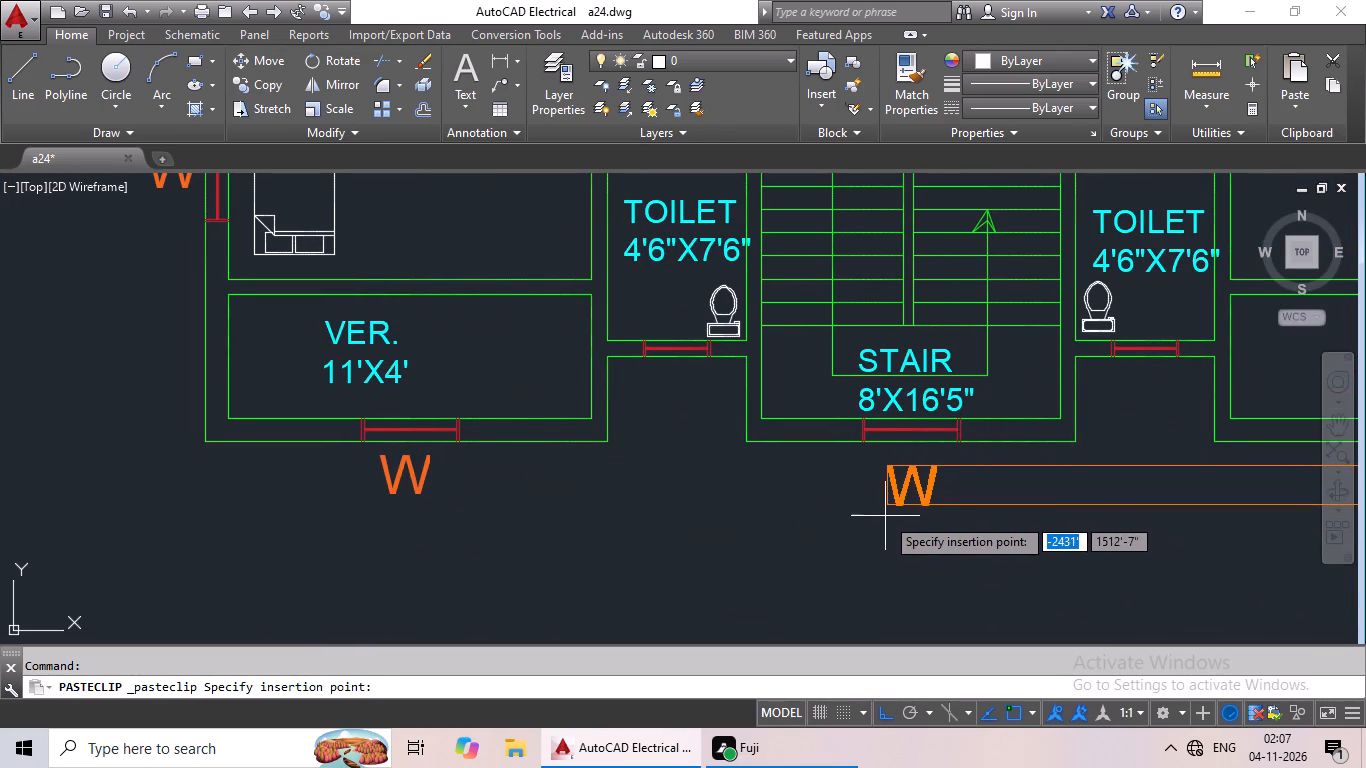
pyautogui.click(882, 508)
pyautogui.hotkey('ctrl', 'v')
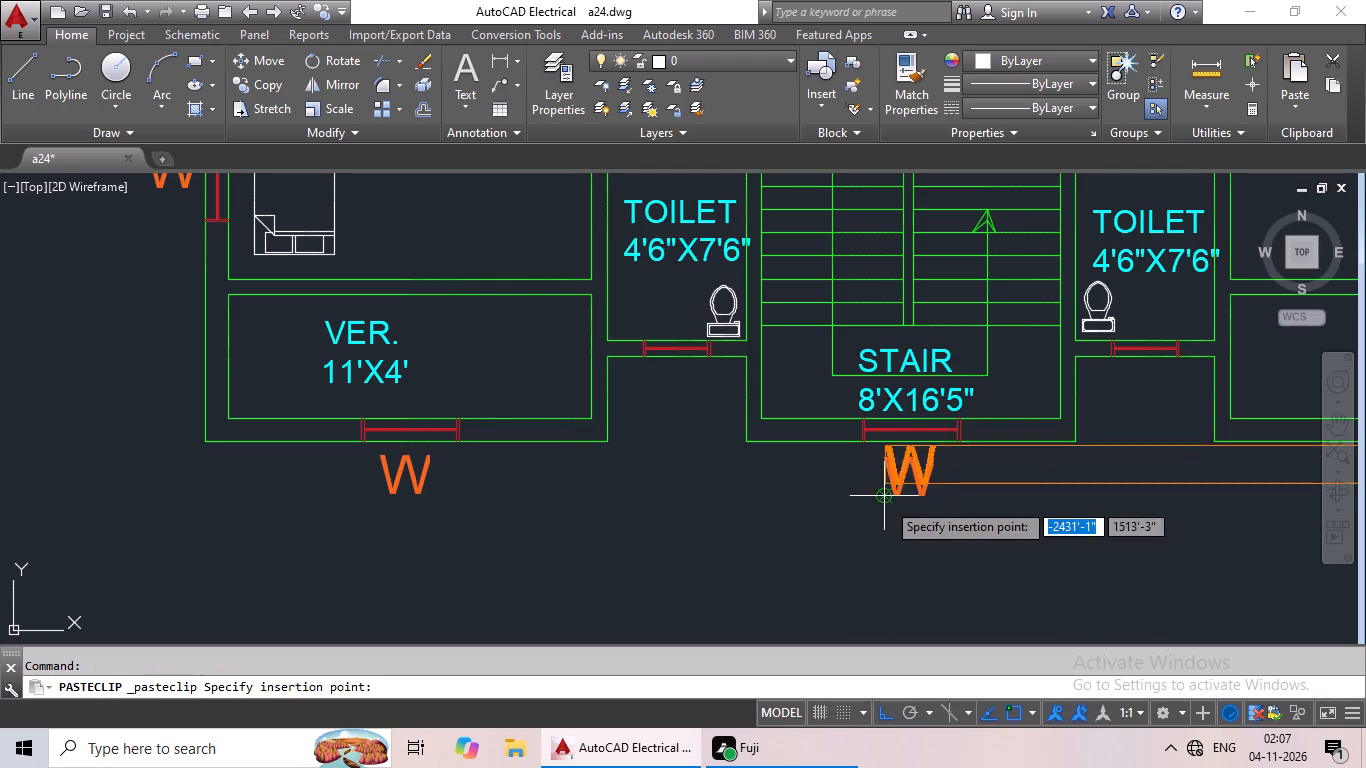
pyautogui.keyDown('ctrl'); pyautogui.scroll(-2, 886, 501); pyautogui.keyUp('ctrl')
pyautogui.moveTo(902, 504); pyautogui.dragTo(570, 437, button='middle')
pyautogui.scroll(3, 725, 442)
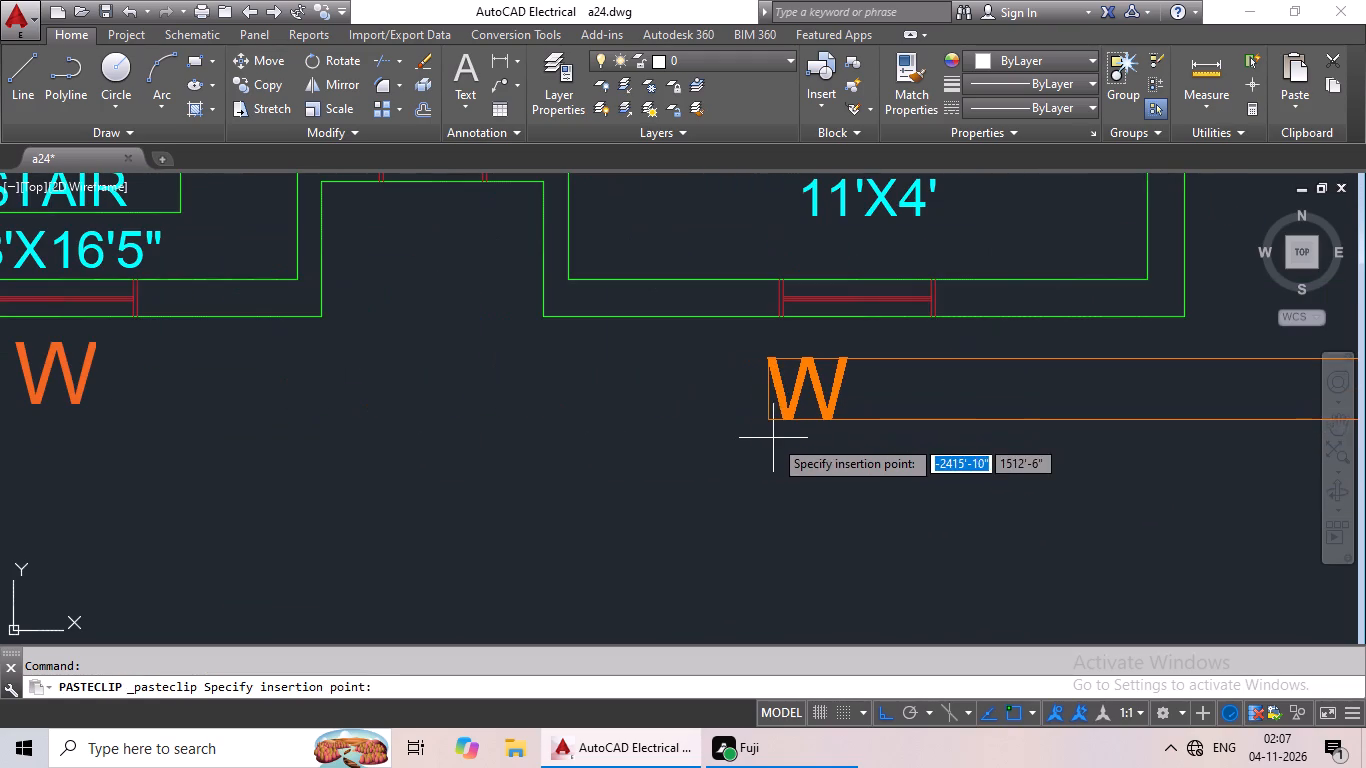
pyautogui.click(801, 421)
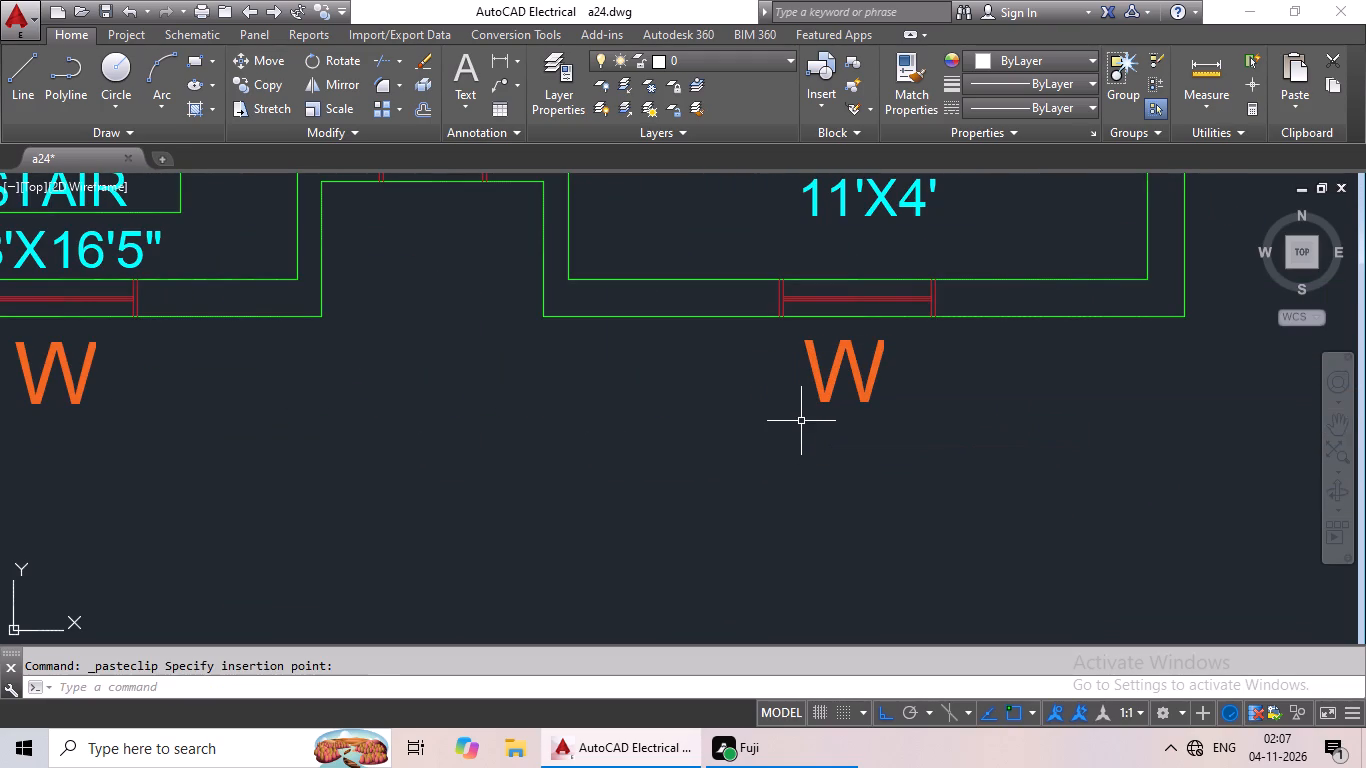
# Place a copy of the W outside the outer-wall window of the right flat's lower BEDROOM.
pyautogui.hotkey('ctrl', 'v')
pyautogui.keyDown('ctrl'); pyautogui.scroll(-3, 801, 421); pyautogui.keyUp('ctrl')
pyautogui.moveTo(799, 449); pyautogui.dragTo(694, 511, button='middle')
pyautogui.moveTo(681, 521); pyautogui.dragTo(670, 528, button='middle')
pyautogui.scroll(3, 810, 364)
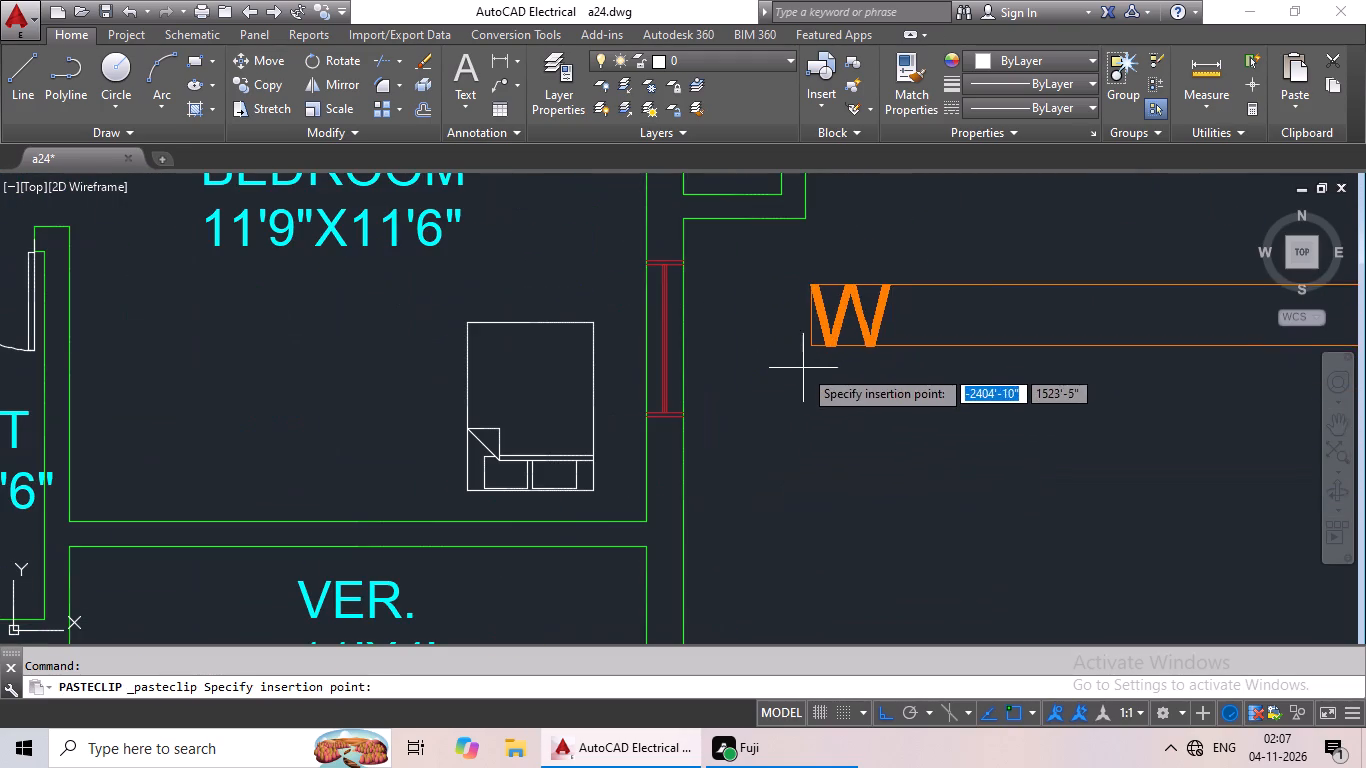
pyautogui.click(698, 382)
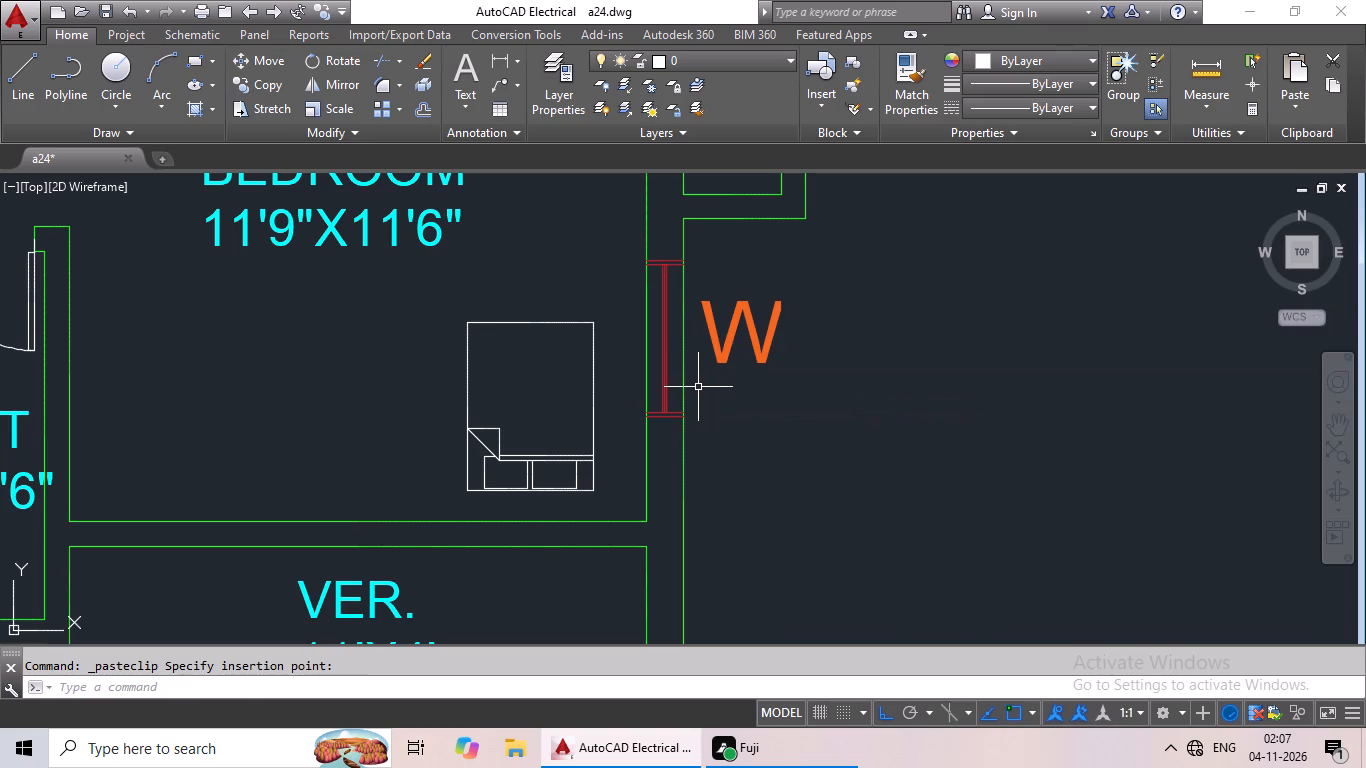
# Paste a W above the right flat's lower BEDROOM label and move it horizontally under that room's upper window.
pyautogui.hotkey('ctrl', 'v')
pyautogui.keyDown('ctrl'); pyautogui.scroll(-2, 704, 384); pyautogui.keyUp('ctrl')
pyautogui.moveTo(579, 328); pyautogui.dragTo(589, 411, button='middle')
pyautogui.scroll(3, 561, 357)
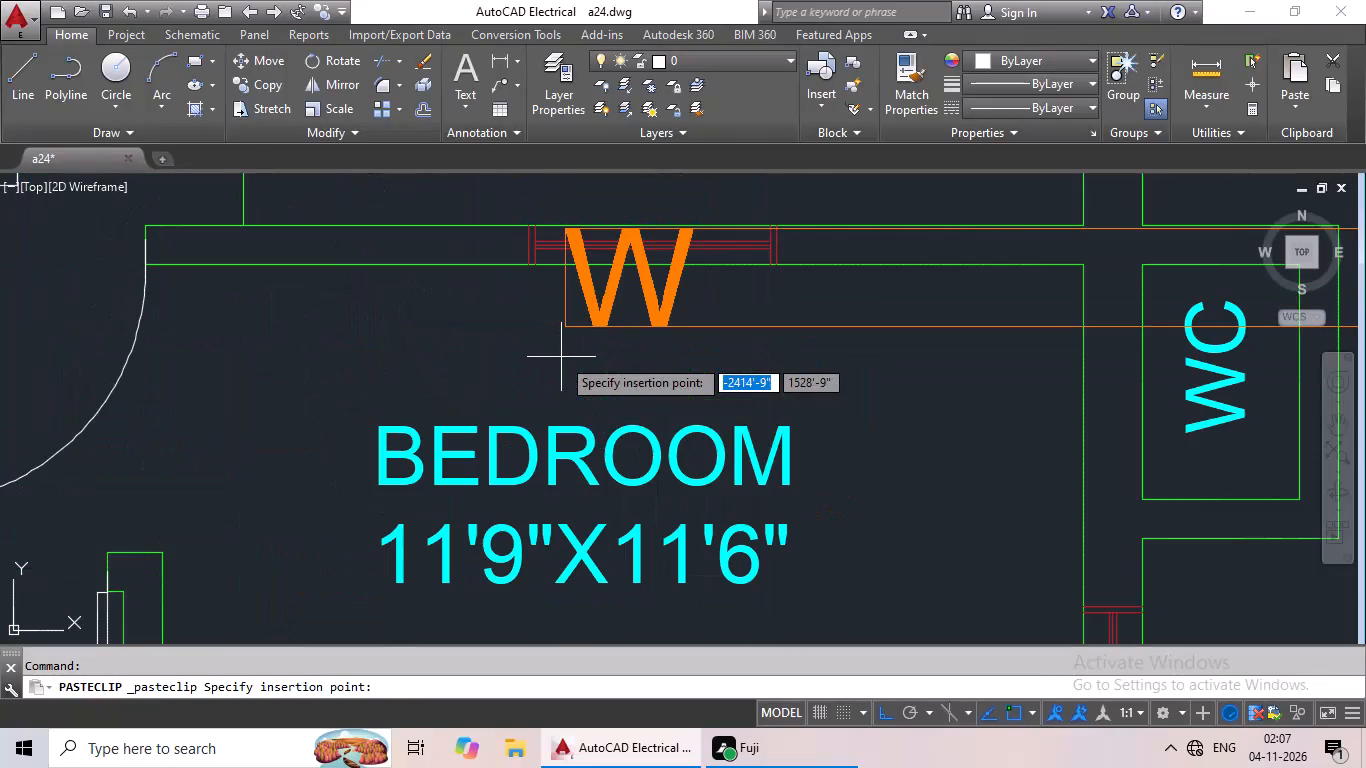
pyautogui.click(571, 404)
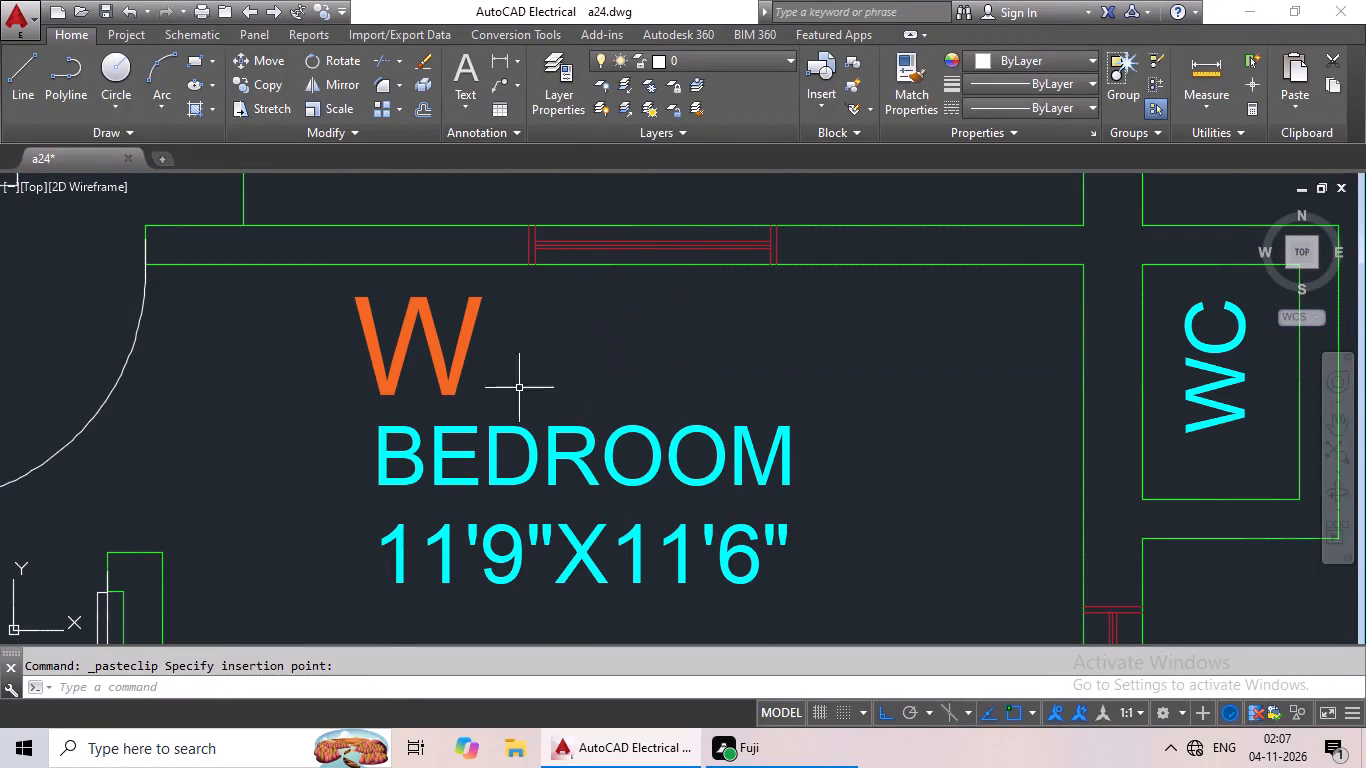
pyautogui.click(444, 376)
pyautogui.click(272, 62)
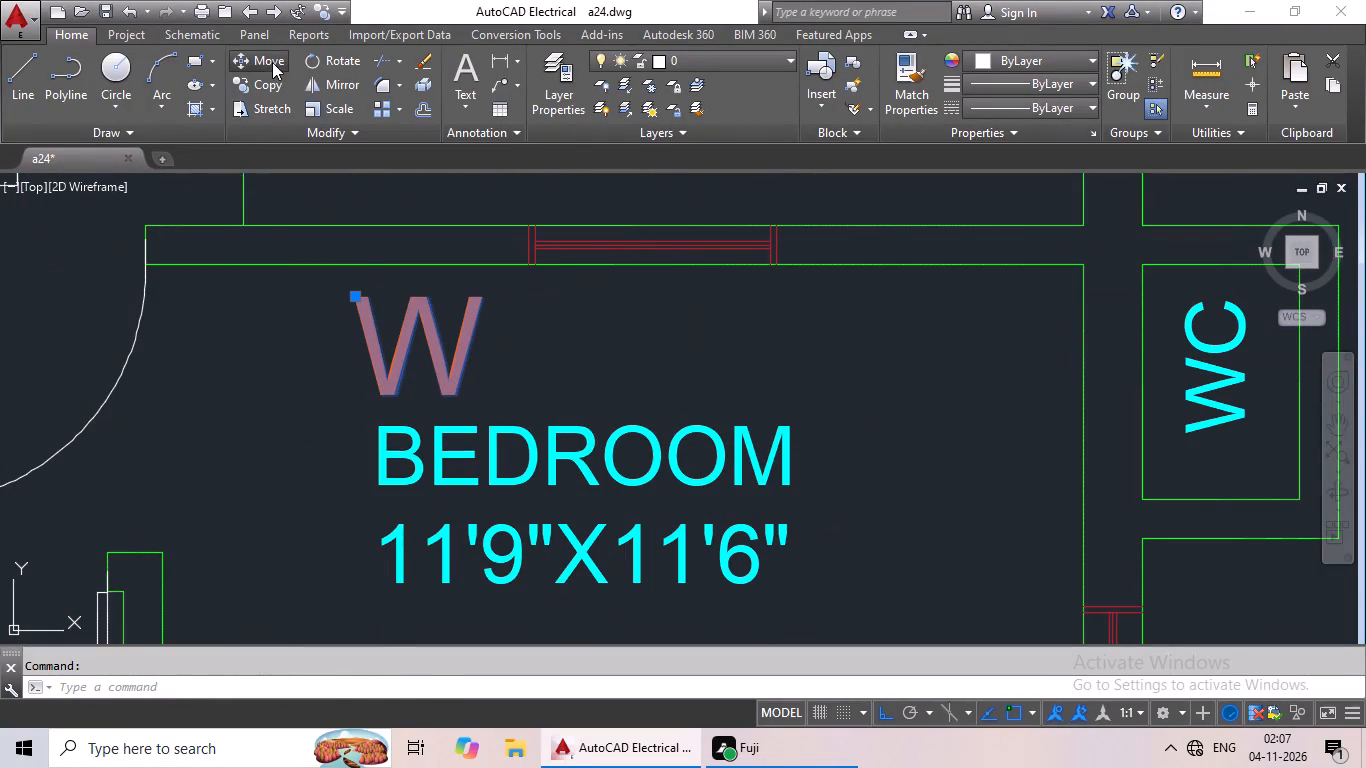
pyautogui.click(386, 325)
pyautogui.click(601, 333)
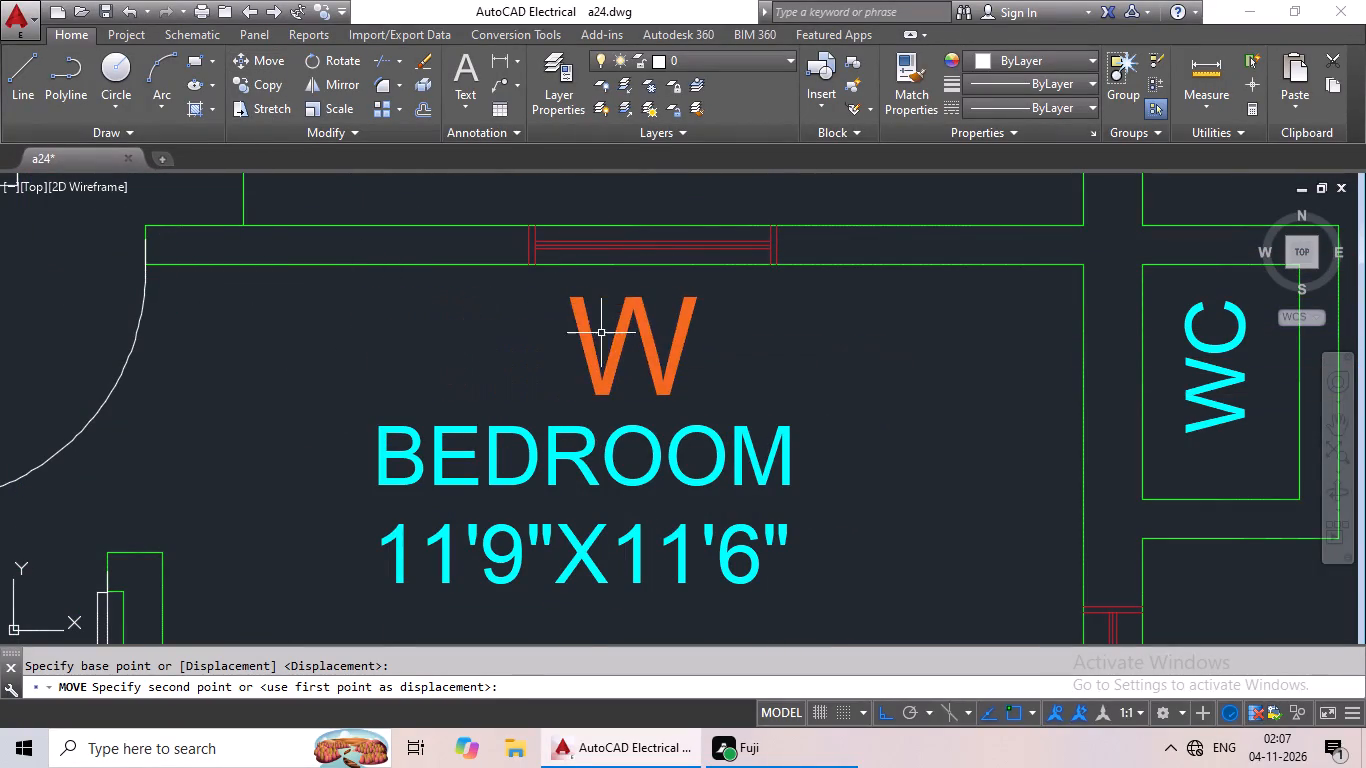
# Place a copy of the W outside the outer-wall window of the right flat's LIVING AREA.
pyautogui.scroll(-3, 628, 331)
pyautogui.moveTo(660, 425); pyautogui.dragTo(649, 522, button='middle')
pyautogui.hotkey('ctrl', 'c')
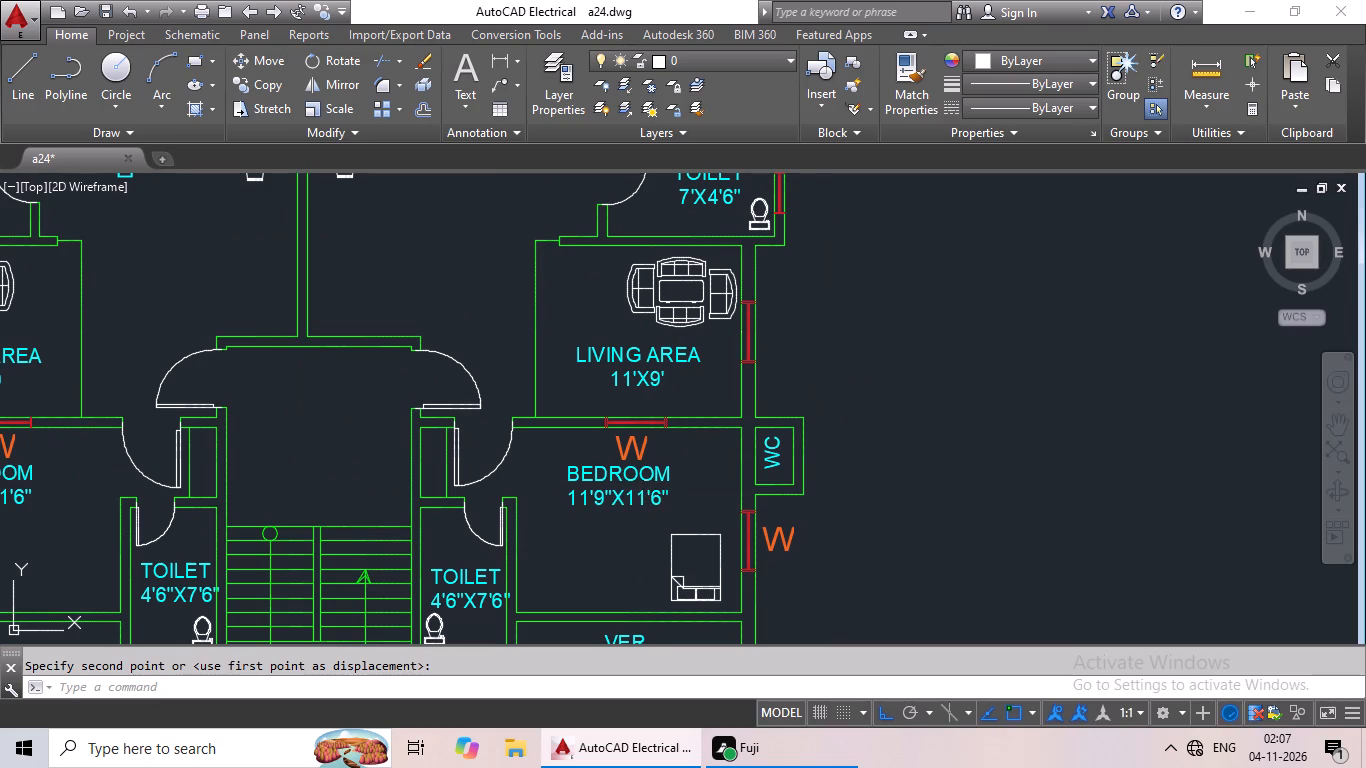
pyautogui.hotkey('ctrl', 'v')
pyautogui.scroll(2, 760, 339)
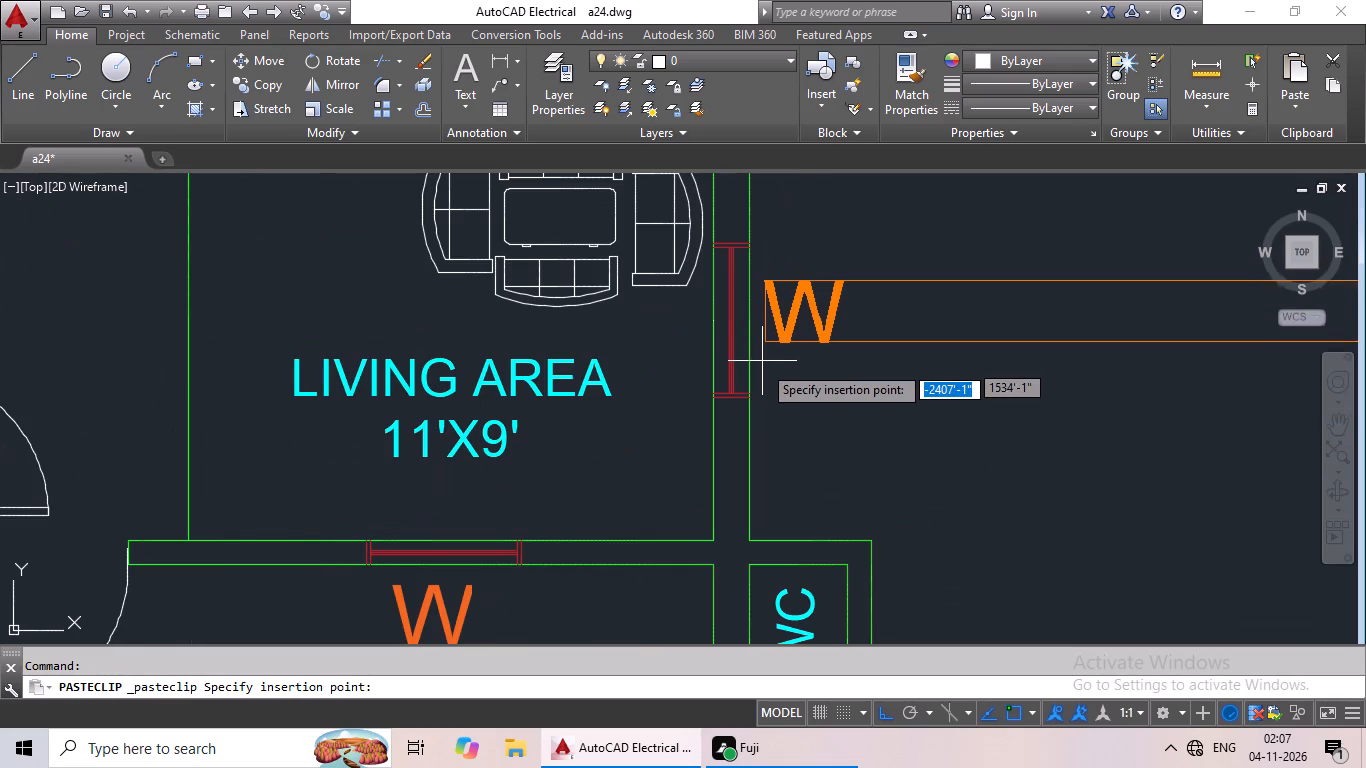
pyautogui.click(762, 381)
# Place a copy of the W outside the outer-wall window of the right flat's KITCHEN.
pyautogui.hotkey('ctrl', 'v')
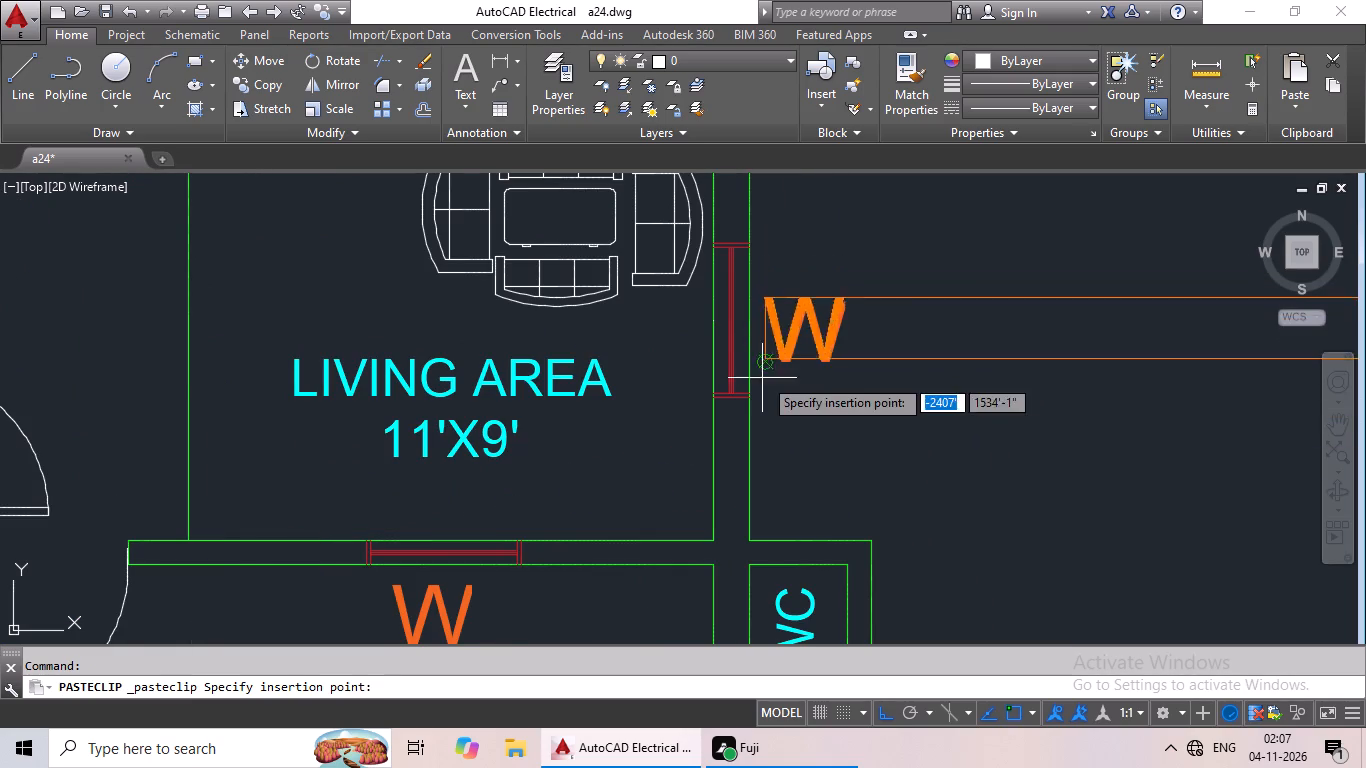
pyautogui.keyDown('ctrl'); pyautogui.scroll(-2, 763, 377); pyautogui.keyUp('ctrl')
pyautogui.moveTo(757, 402); pyautogui.dragTo(724, 511, button='middle')
pyautogui.scroll(-1, 768, 387)
pyautogui.moveTo(771, 399); pyautogui.dragTo(785, 504, button='middle')
pyautogui.scroll(1, 760, 382)
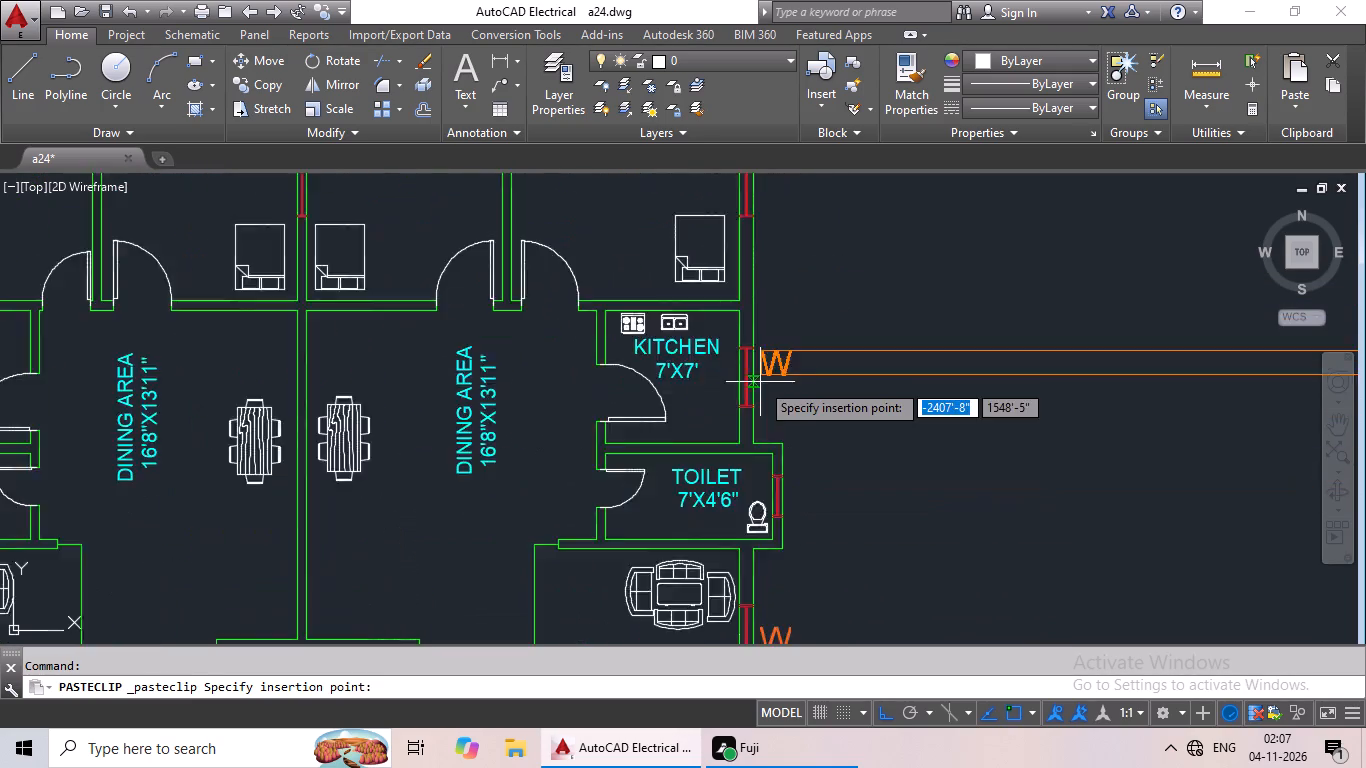
pyautogui.scroll(2, 760, 382)
pyautogui.click(759, 423)
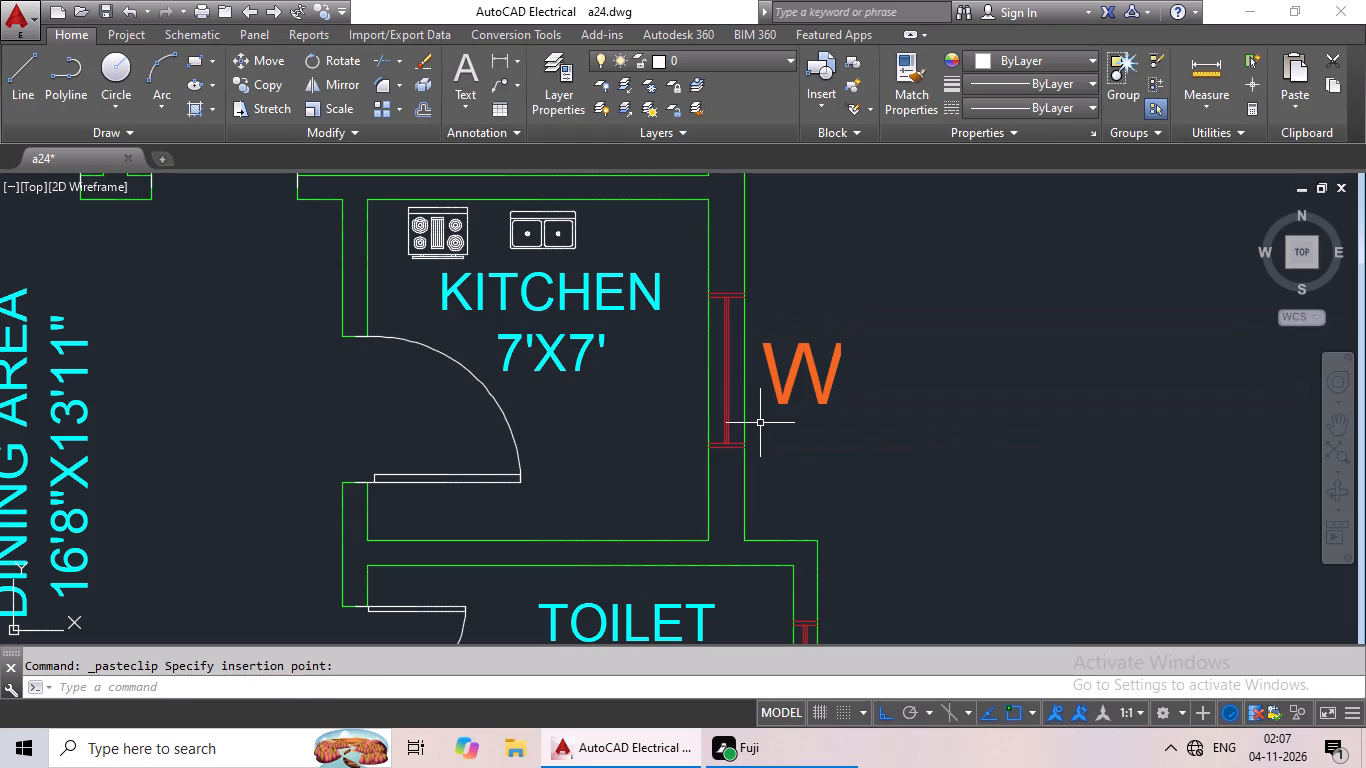
# Place a copy of the W outside the outer-wall window of the right flat's 10'10"X12' BEDROOM.
pyautogui.hotkey('ctrl', 'v')
pyautogui.scroll(-2, 763, 415)
pyautogui.moveTo(761, 428); pyautogui.dragTo(742, 529, button='middle')
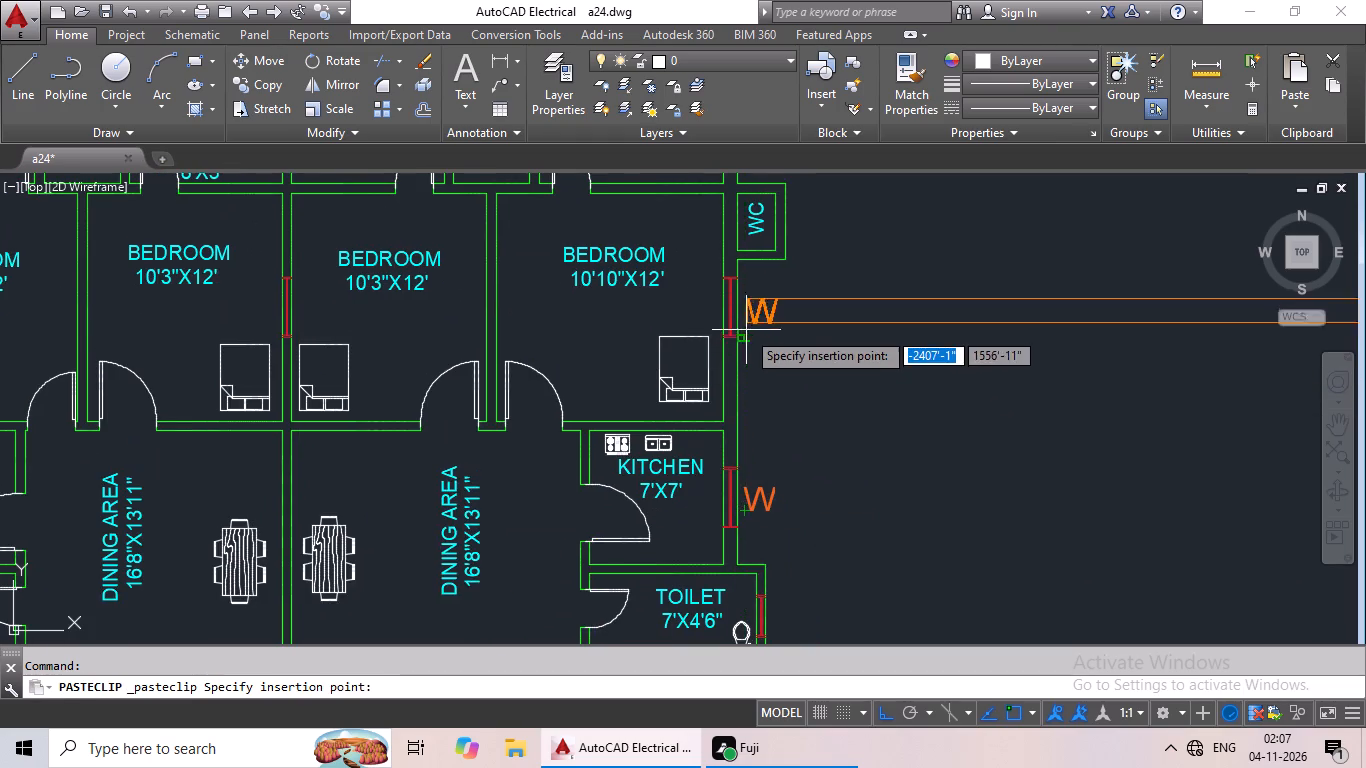
pyautogui.scroll(3, 747, 329)
pyautogui.click(736, 326)
# Change the text of the spare W standing apart from the green plan to V.
pyautogui.scroll(-3, 749, 347)
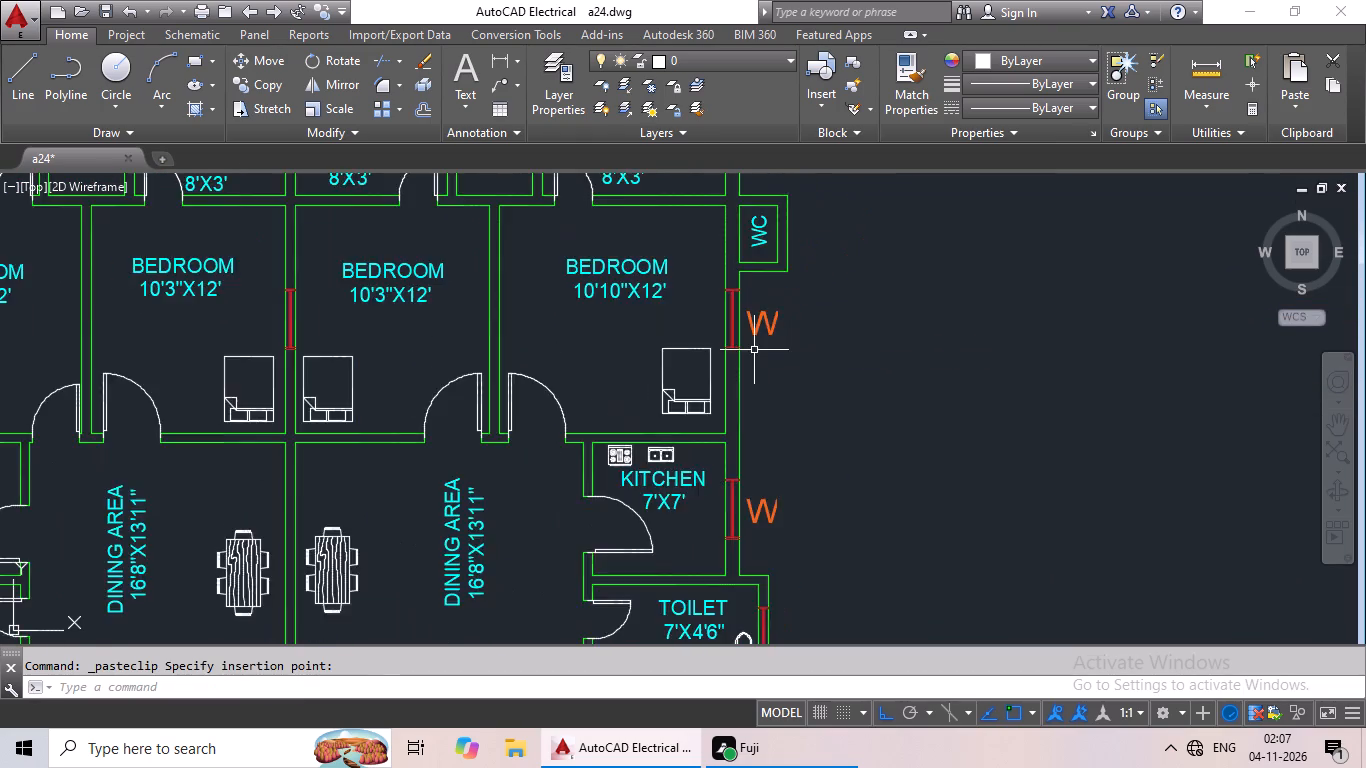
pyautogui.scroll(-1, 755, 351)
pyautogui.moveTo(763, 362); pyautogui.dragTo(709, 435, button='middle')
pyautogui.scroll(-2, 767, 411)
pyautogui.moveTo(783, 418); pyautogui.dragTo(739, 456, button='middle')
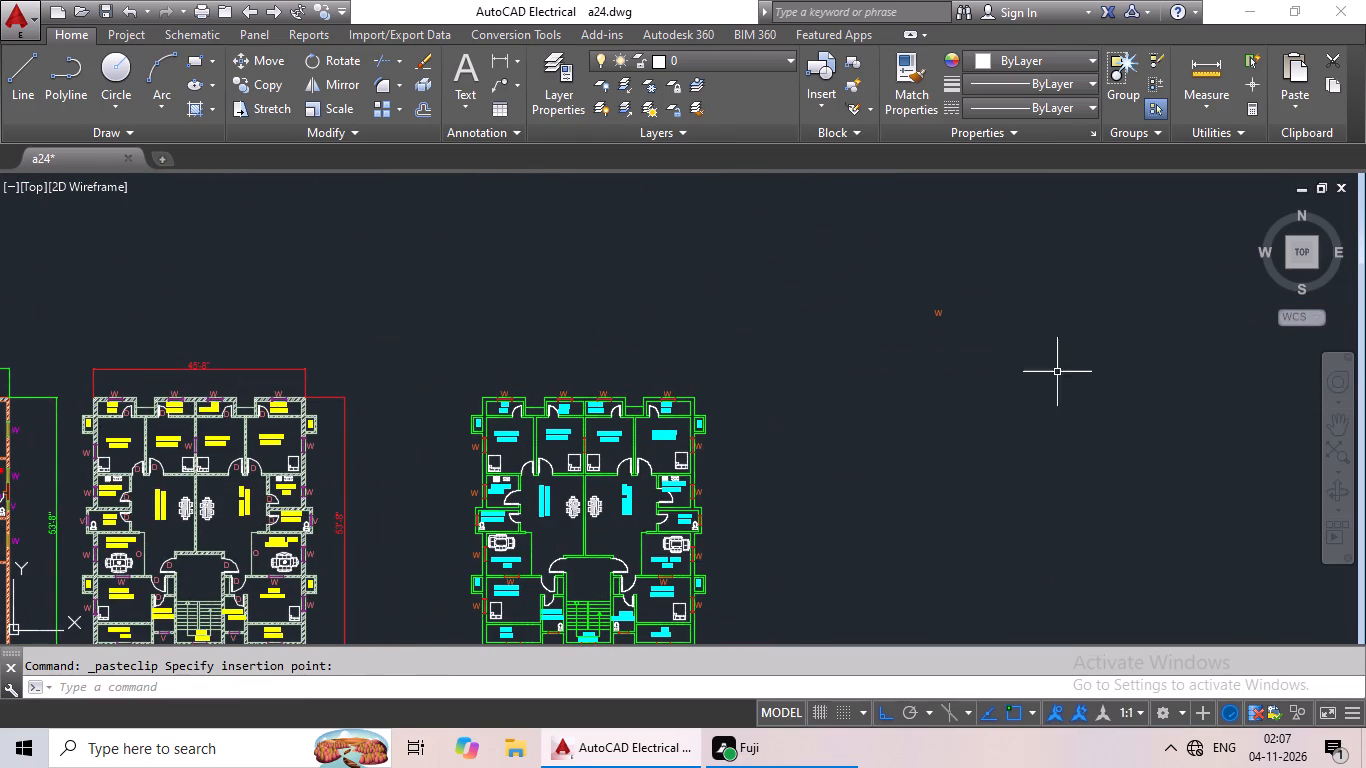
pyautogui.scroll(2, 923, 311)
pyautogui.doubleClick(961, 309)
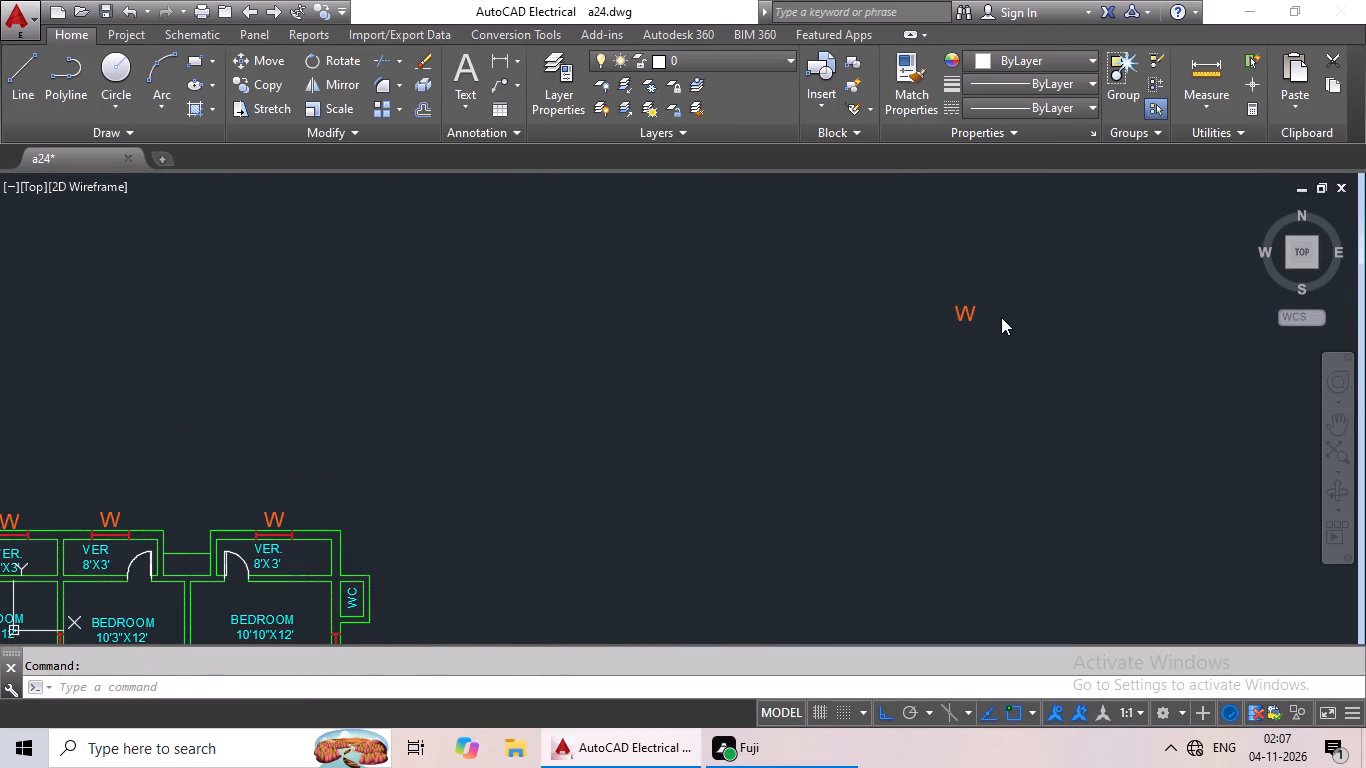
pyautogui.scroll(2, 1001, 317)
pyautogui.click(982, 309)
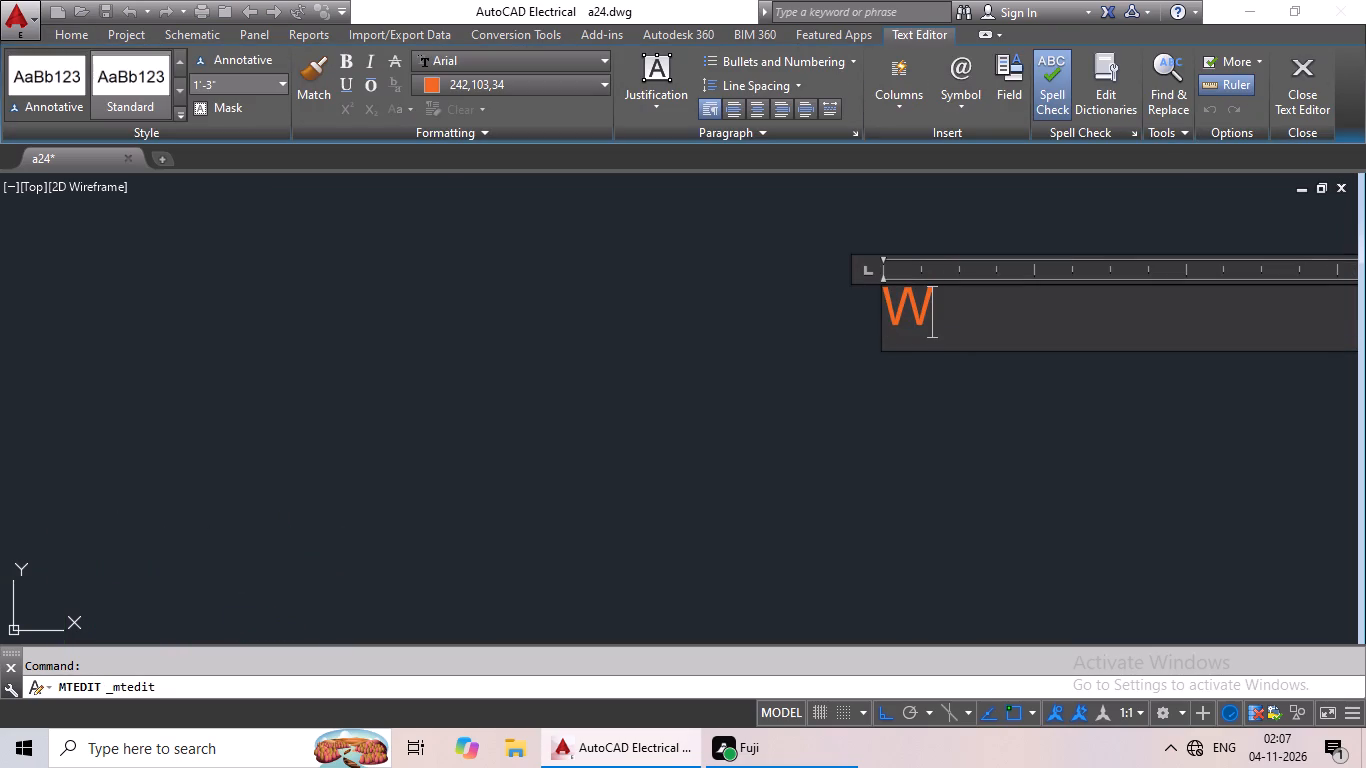
pyautogui.press('BackSpace')
pyautogui.hotkey('shift', 'v')
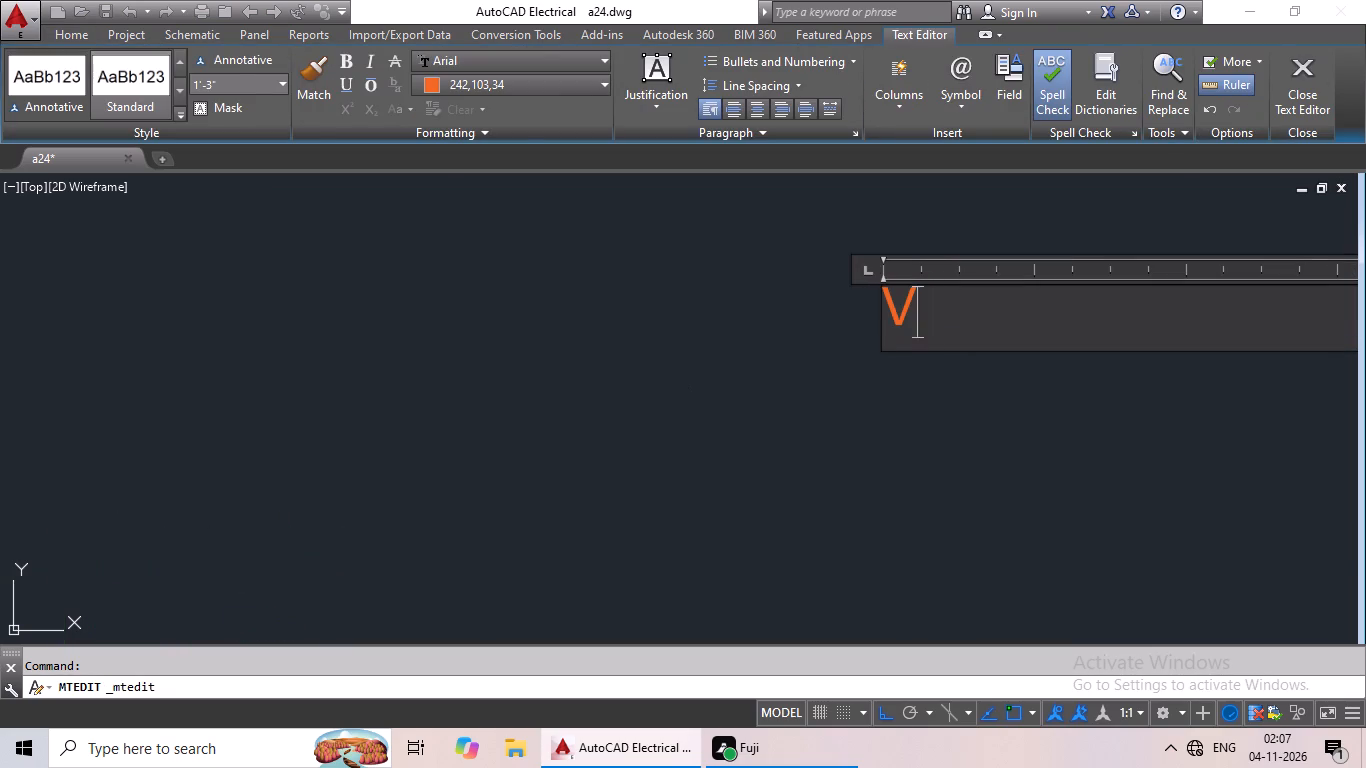
pyautogui.click(681, 375)
# Copy the spare V and place it outside the outer-wall window of the right flat's 7'X4'6" TOILET.
pyautogui.click(912, 299)
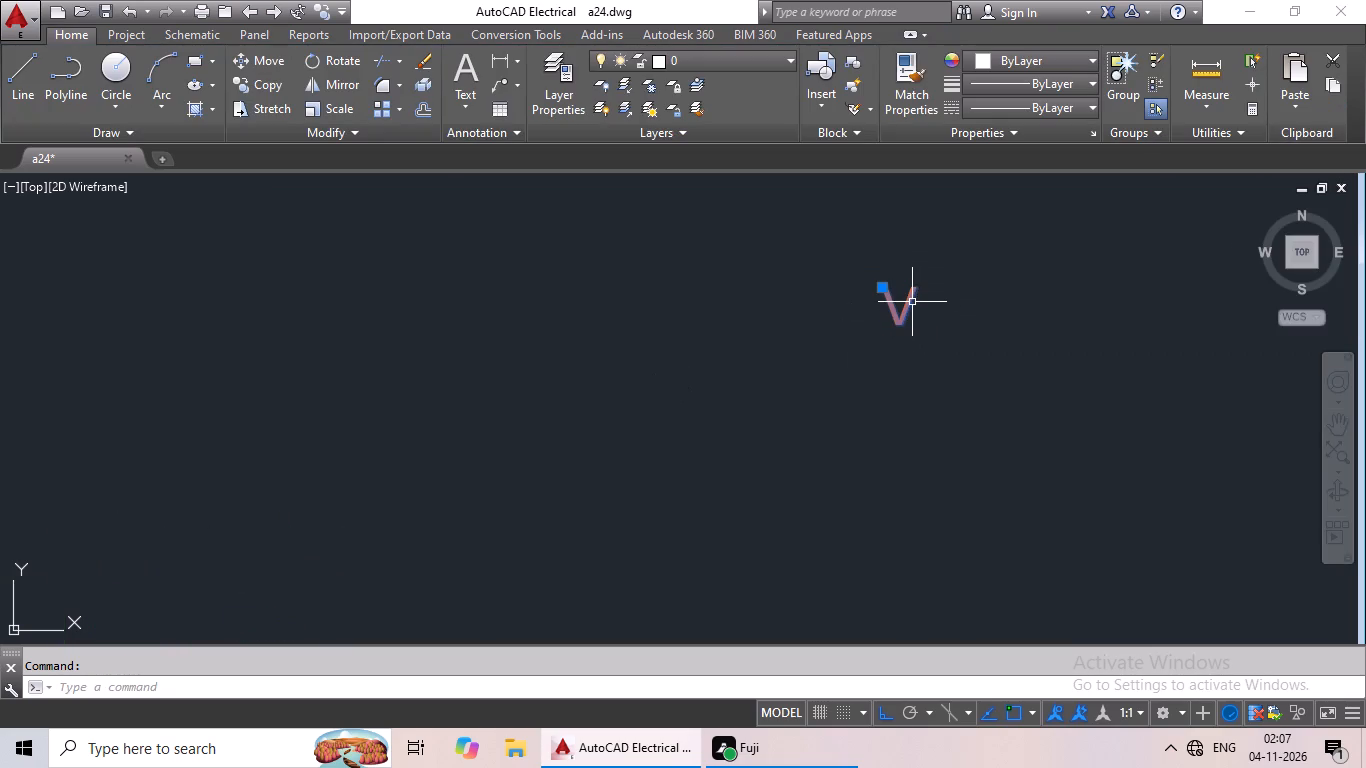
pyautogui.hotkey('ctrl', 'c')
pyautogui.hotkey('ctrl', 'v')
pyautogui.keyDown('ctrl'); pyautogui.scroll(-3, 843, 327); pyautogui.keyUp('ctrl')
pyautogui.moveTo(684, 419); pyautogui.dragTo(779, 338, button='middle')
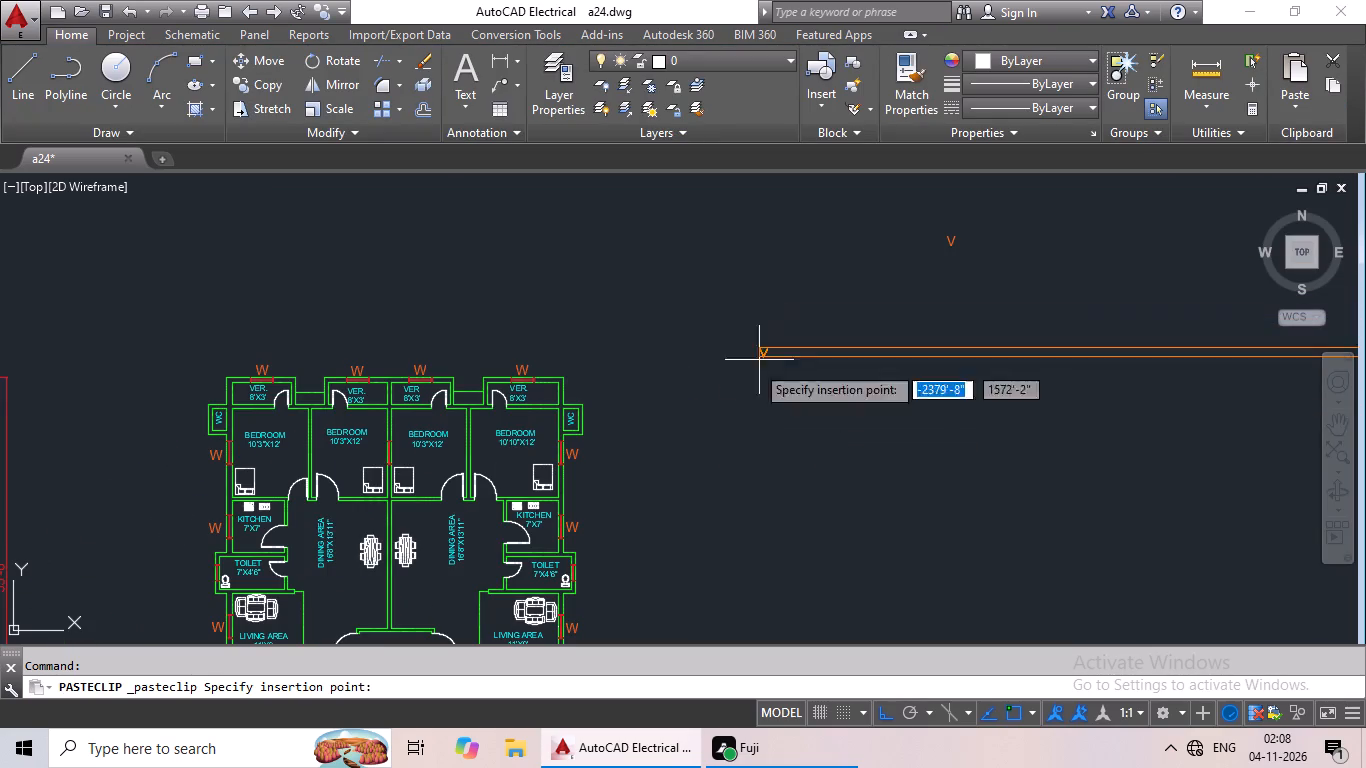
pyautogui.moveTo(747, 388); pyautogui.dragTo(913, 283, button='middle')
pyautogui.moveTo(881, 402); pyautogui.dragTo(912, 362, button='middle')
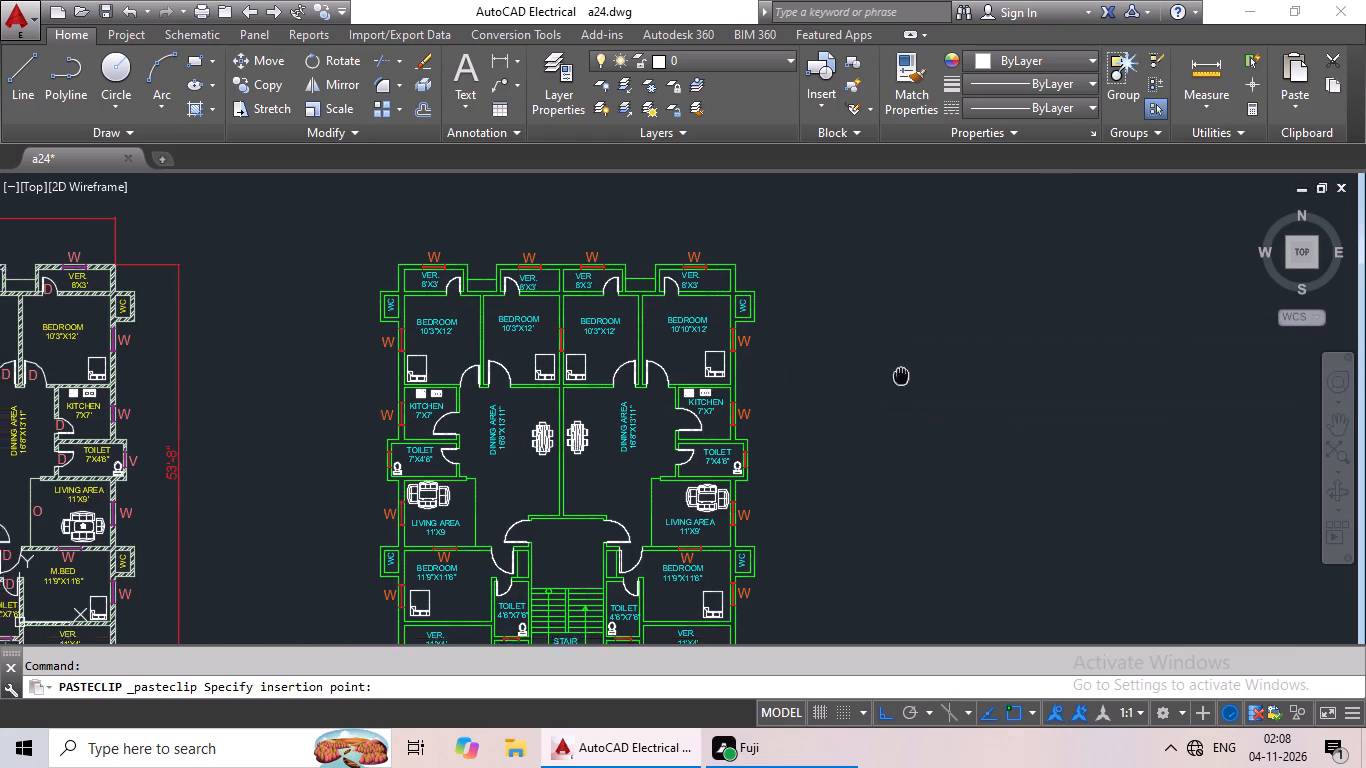
pyautogui.moveTo(912, 362); pyautogui.dragTo(937, 318, button='middle')
pyautogui.scroll(4, 859, 371)
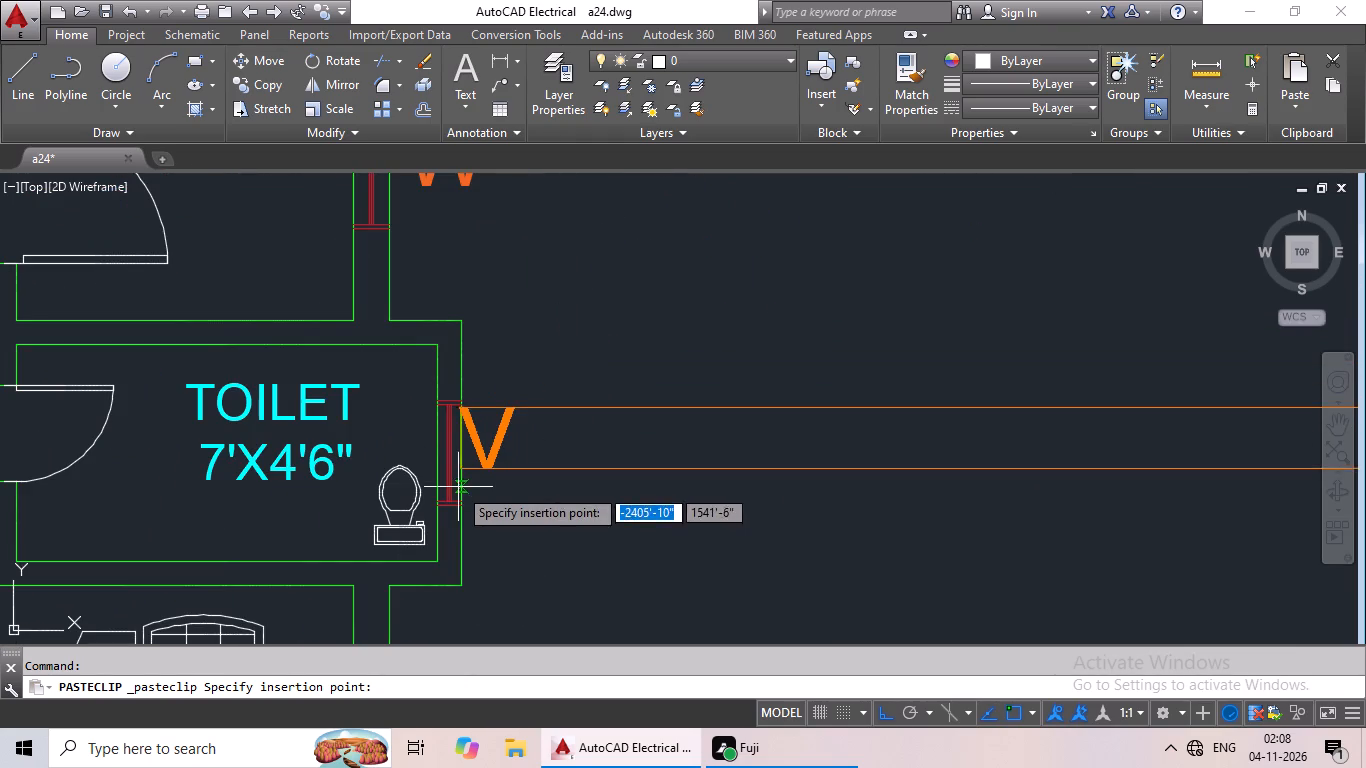
pyautogui.click(489, 506)
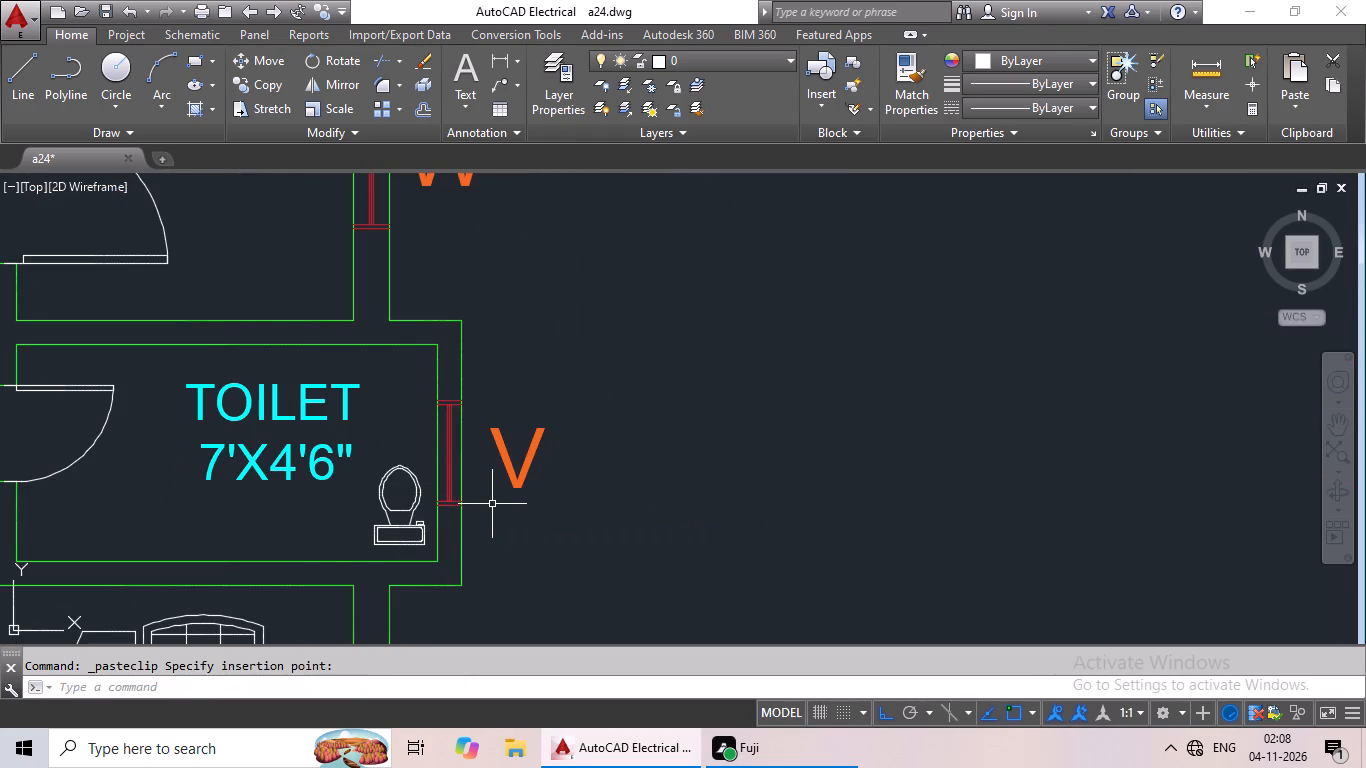
# Place a copy of the V outside the outer-wall window of the left flat's 7'X4'6" TOILET.
pyautogui.hotkey('ctrl', 'v')
pyautogui.keyDown('ctrl'); pyautogui.scroll(-4, 637, 445); pyautogui.keyUp('ctrl')
pyautogui.scroll(4, 238, 449)
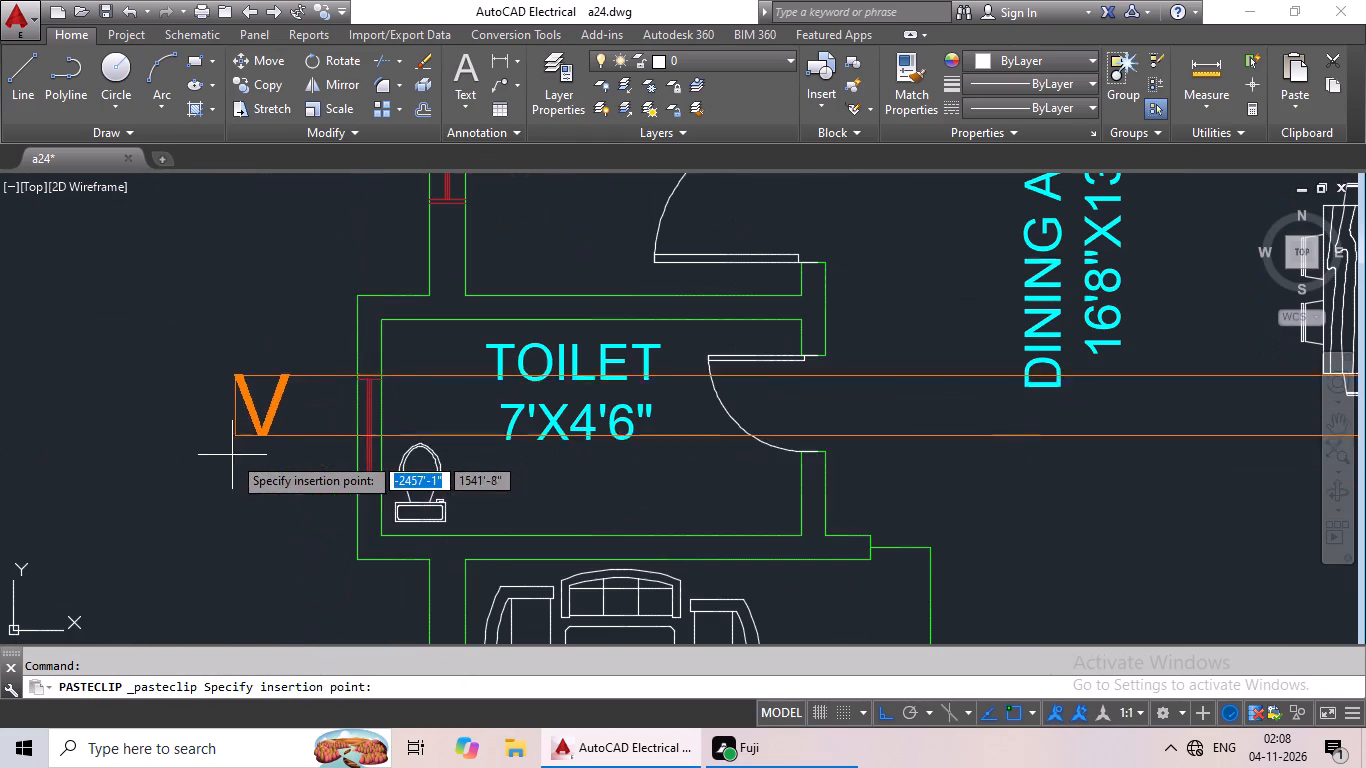
pyautogui.click(284, 476)
# Place copies of the V below the bottom-wall windows of the two 4'6"X7'6" toilets beside the STAIR.
pyautogui.hotkey('ctrl', 'v')
pyautogui.keyDown('ctrl'); pyautogui.scroll(-2, 462, 379); pyautogui.keyUp('ctrl')
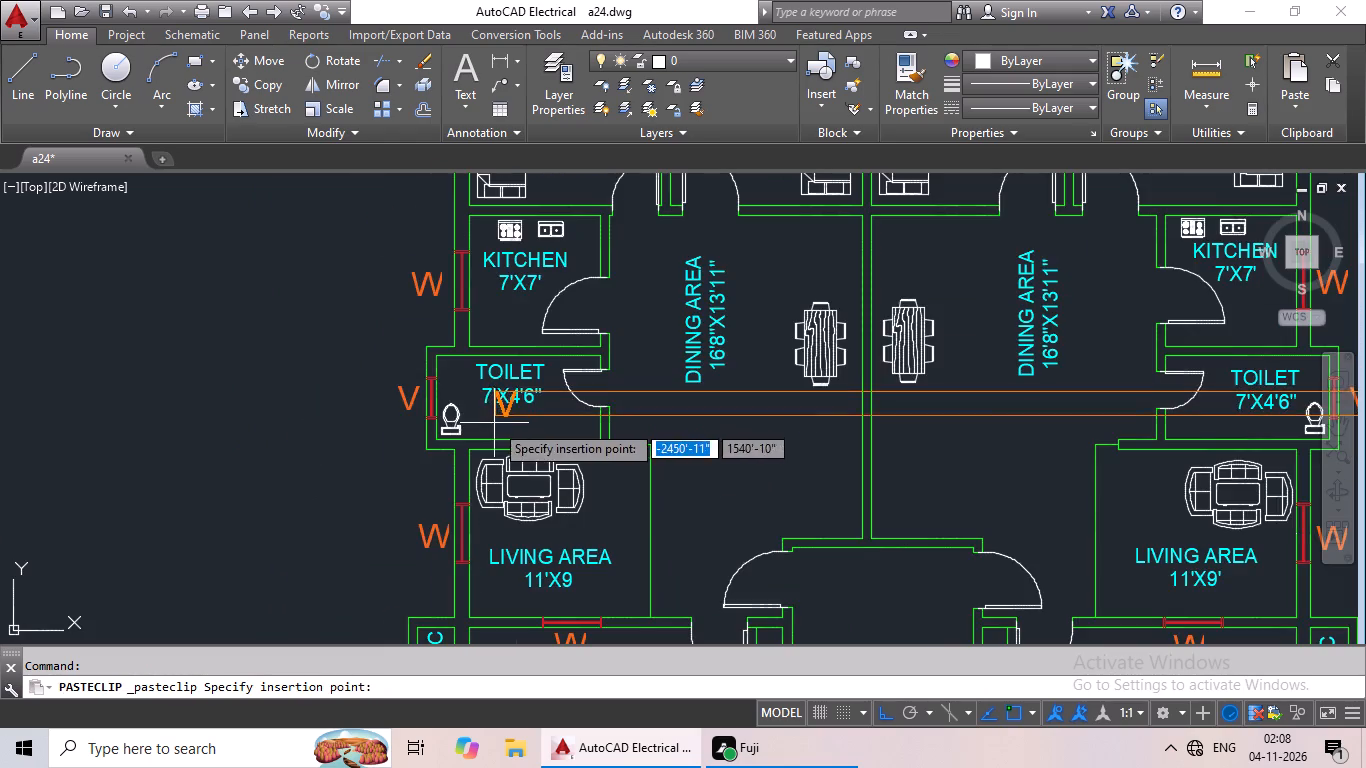
pyautogui.moveTo(492, 423); pyautogui.dragTo(546, 189, button='middle')
pyautogui.moveTo(603, 438); pyautogui.dragTo(556, 210, button='middle')
pyautogui.scroll(2, 766, 465)
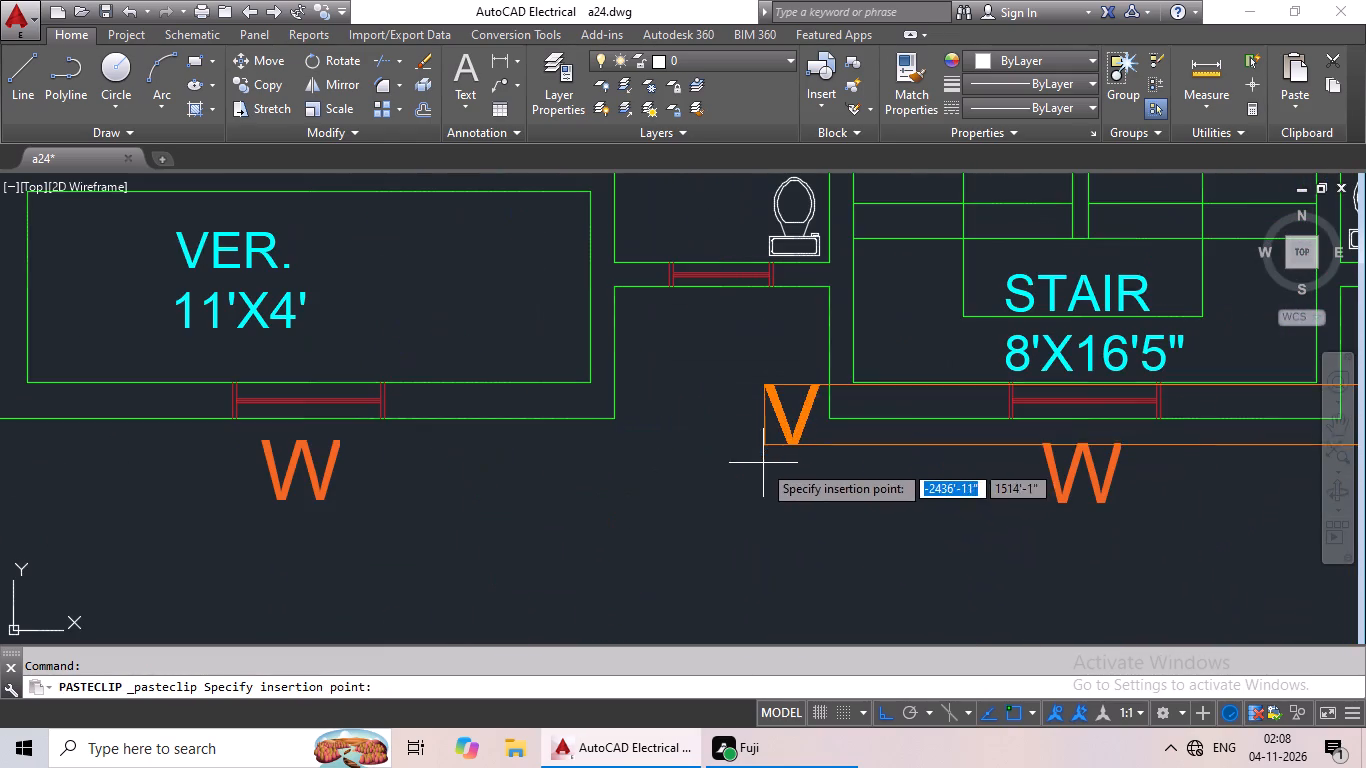
pyautogui.click(691, 377)
pyautogui.hotkey('ctrl', 'v')
pyautogui.scroll(-1, 750, 388)
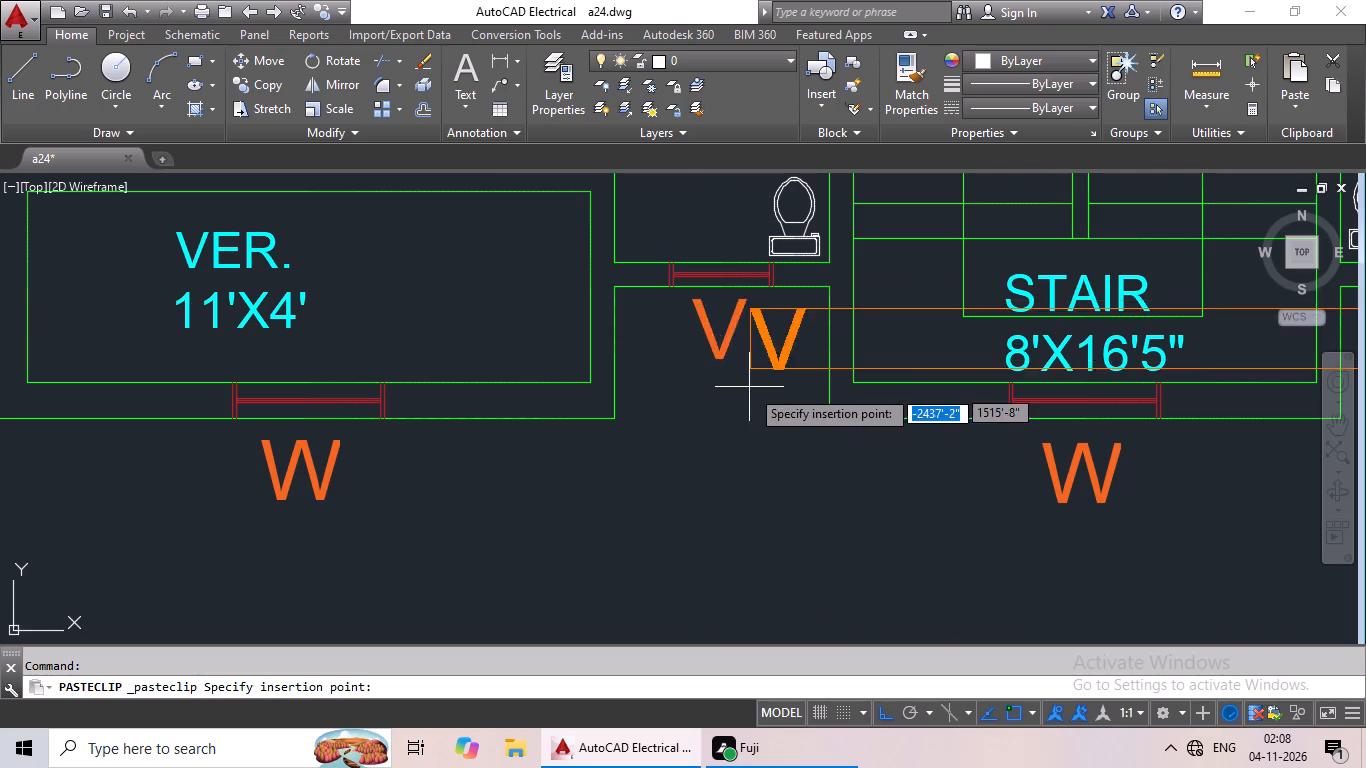
pyautogui.scroll(-1, 750, 388)
pyautogui.moveTo(801, 415); pyautogui.dragTo(592, 461, button='middle')
pyautogui.scroll(2, 788, 438)
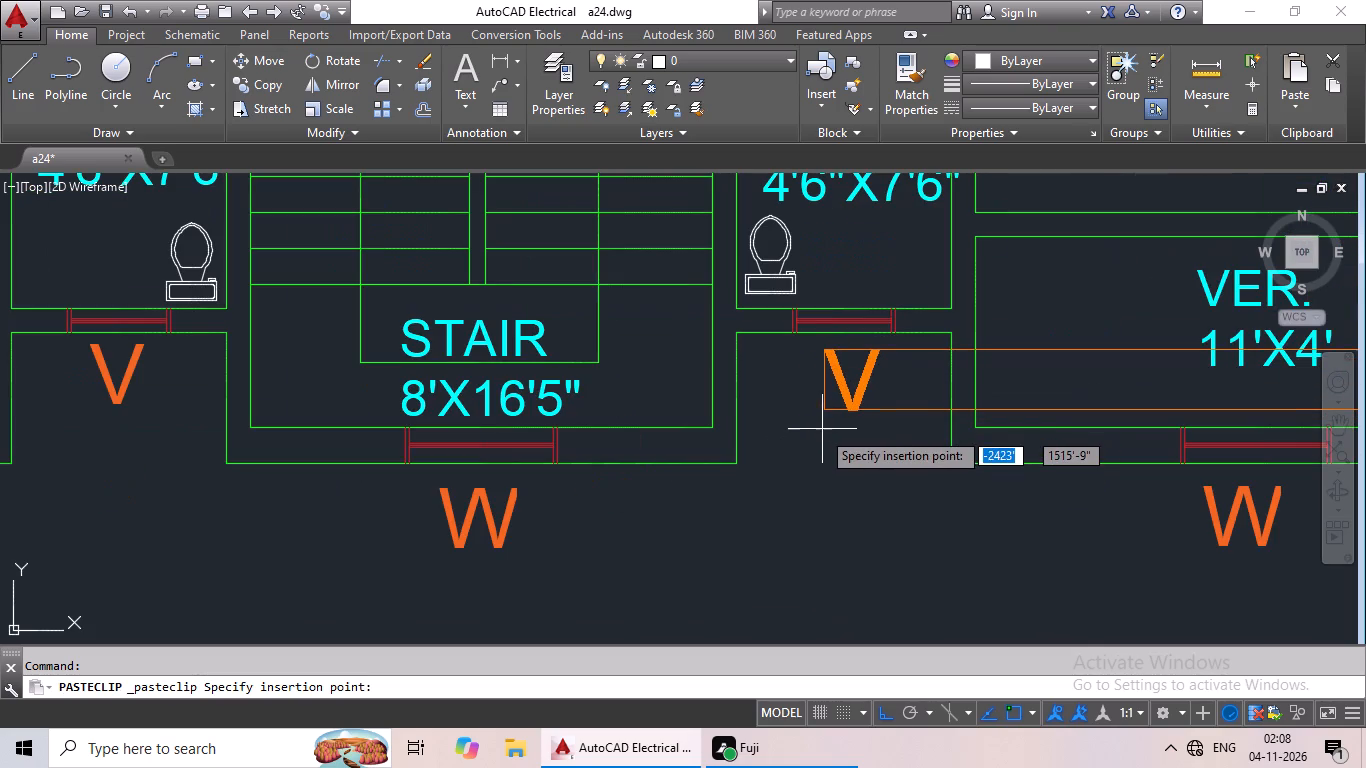
pyautogui.click(816, 432)
# Change the text of the spare V standing apart from the green plan to D.
pyautogui.scroll(-3, 824, 430)
pyautogui.moveTo(897, 448); pyautogui.dragTo(771, 563, button='middle')
pyautogui.scroll(-3, 921, 474)
pyautogui.moveTo(951, 454); pyautogui.dragTo(833, 530, button='middle')
pyautogui.scroll(7, 941, 373)
pyautogui.moveTo(925, 284); pyautogui.dragTo(847, 419, button='middle')
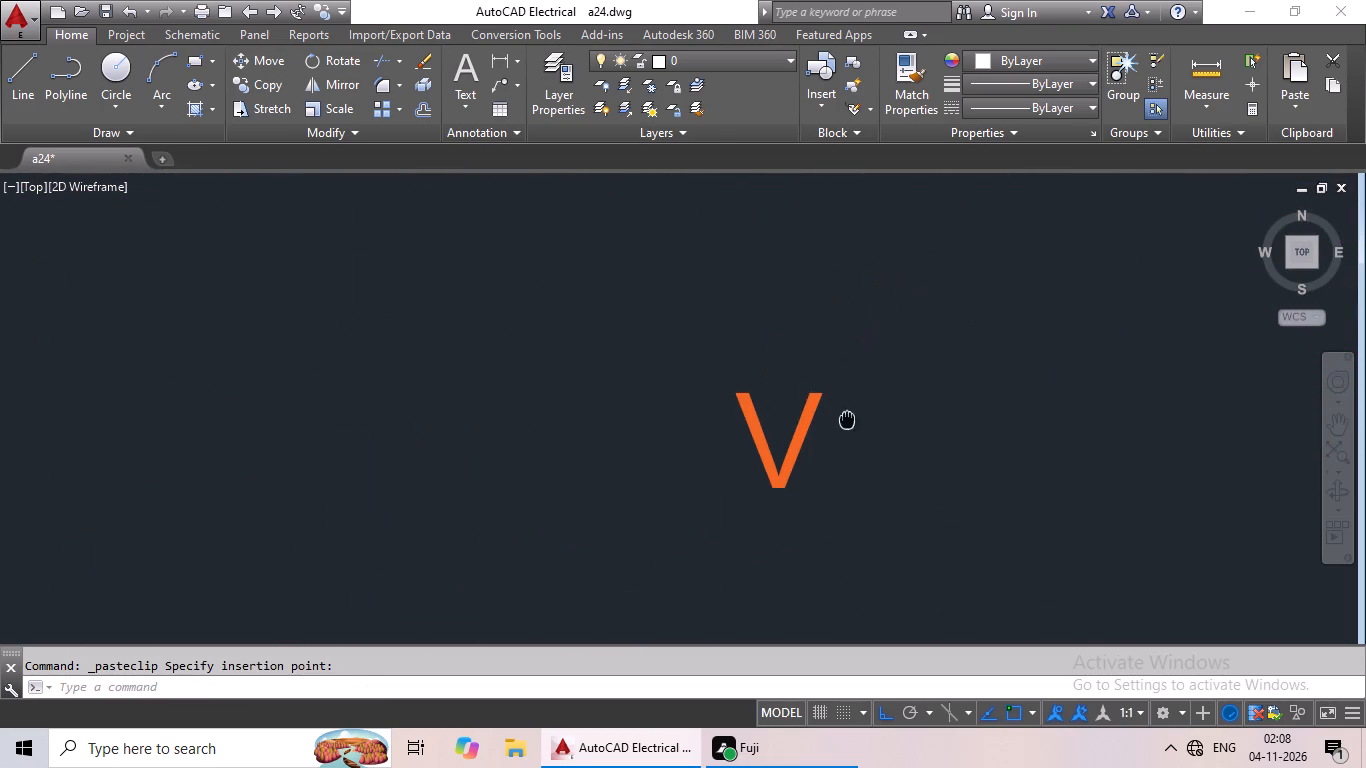
pyautogui.doubleClick(810, 420)
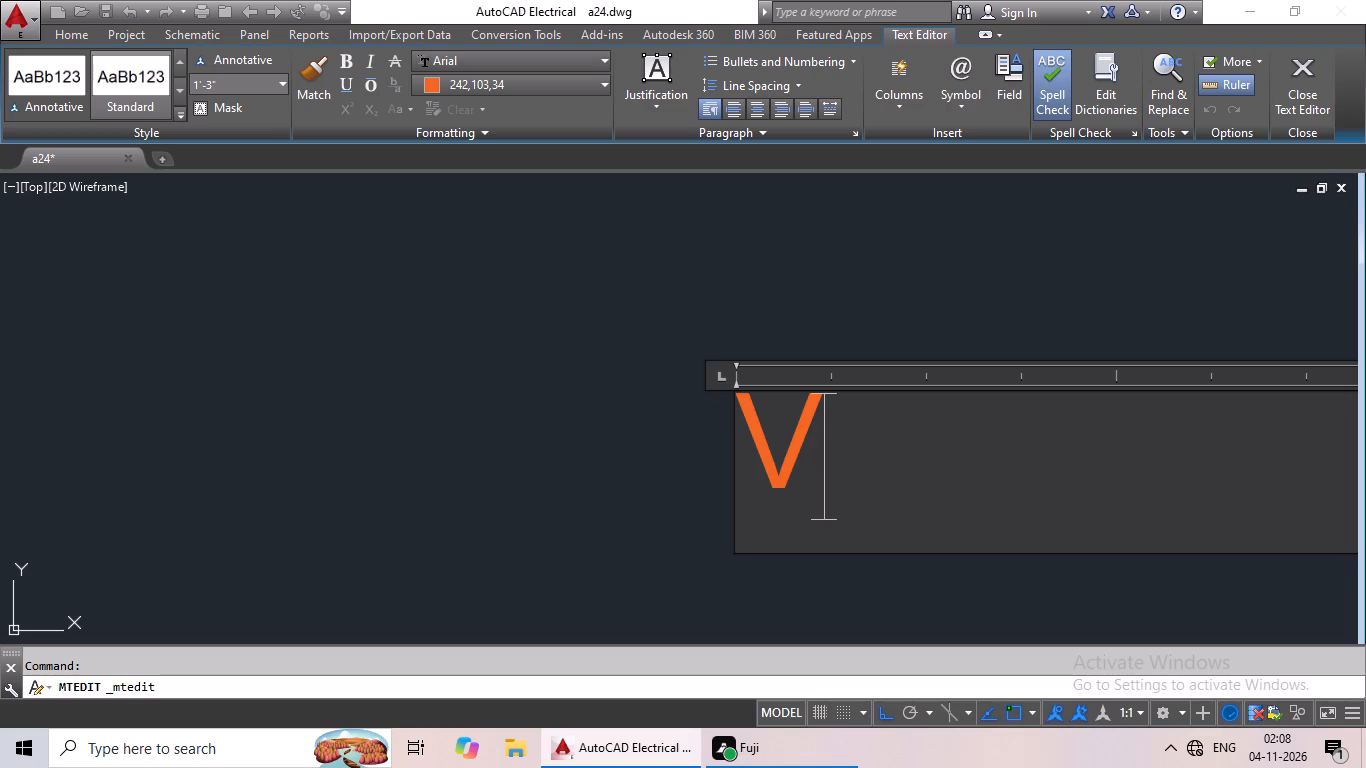
pyautogui.press('BackSpace')
pyautogui.hotkey('shift', 'd')
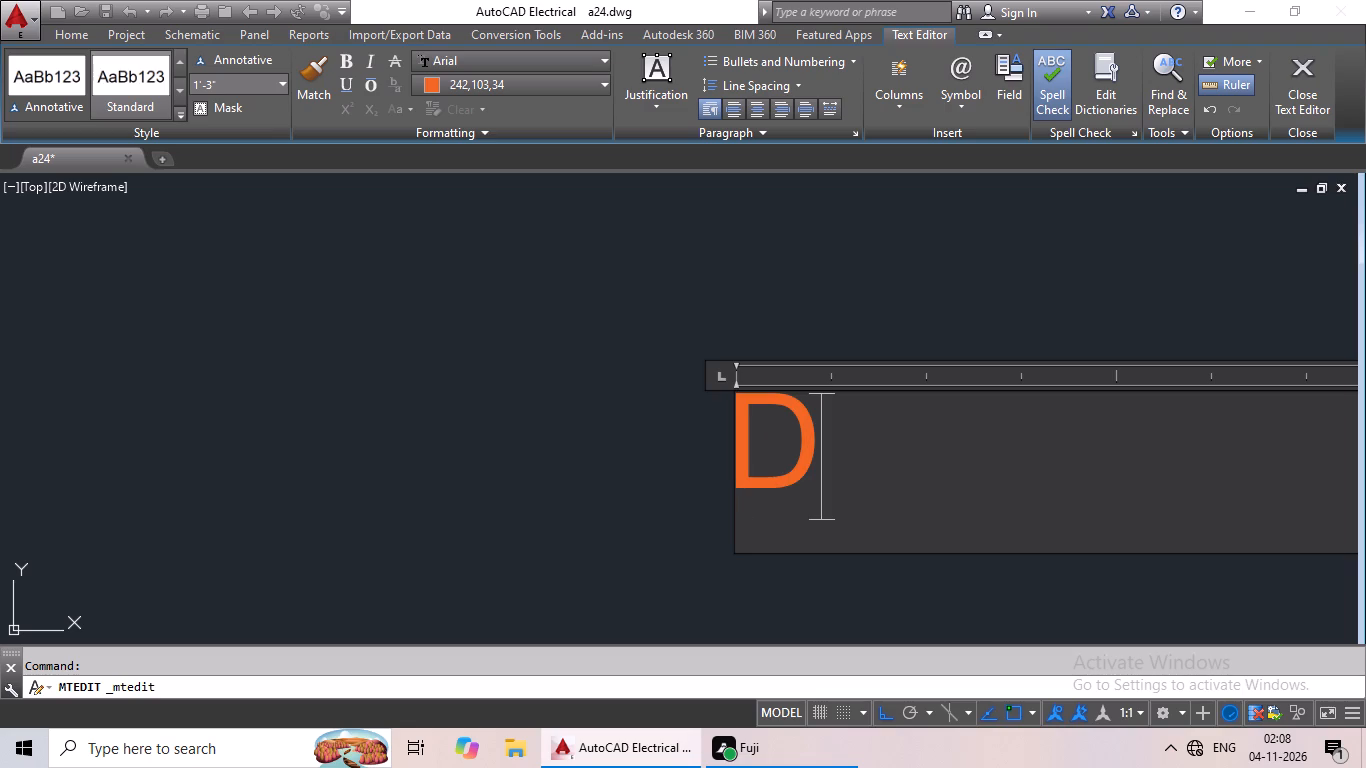
pyautogui.click(861, 280)
# Copy the spare D and place it inside the door swings of the right flat's two upper bedrooms, beside the dining area.
pyautogui.click(782, 488)
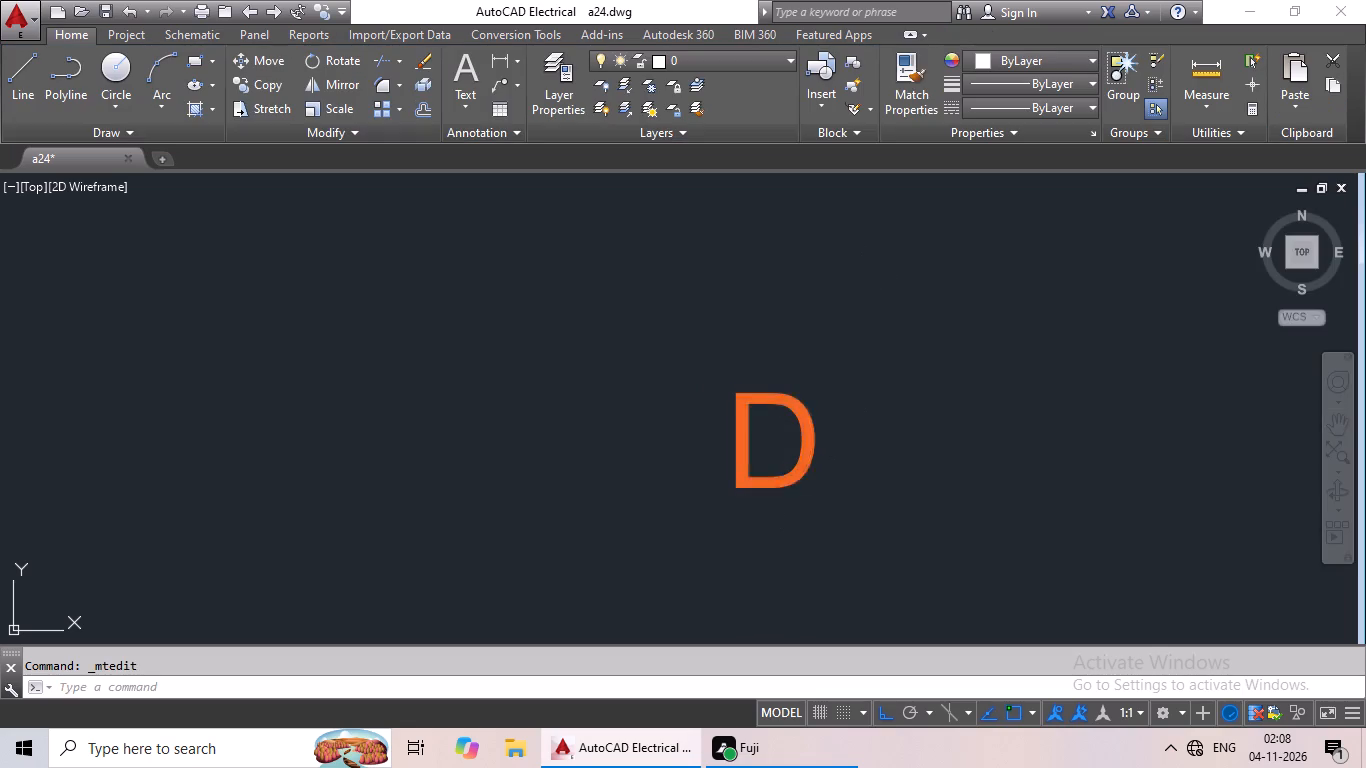
pyautogui.hotkey('ctrl', 'c')
pyautogui.hotkey('ctrl', 'v')
pyautogui.keyDown('ctrl'); pyautogui.scroll(-3, 759, 489); pyautogui.keyUp('ctrl')
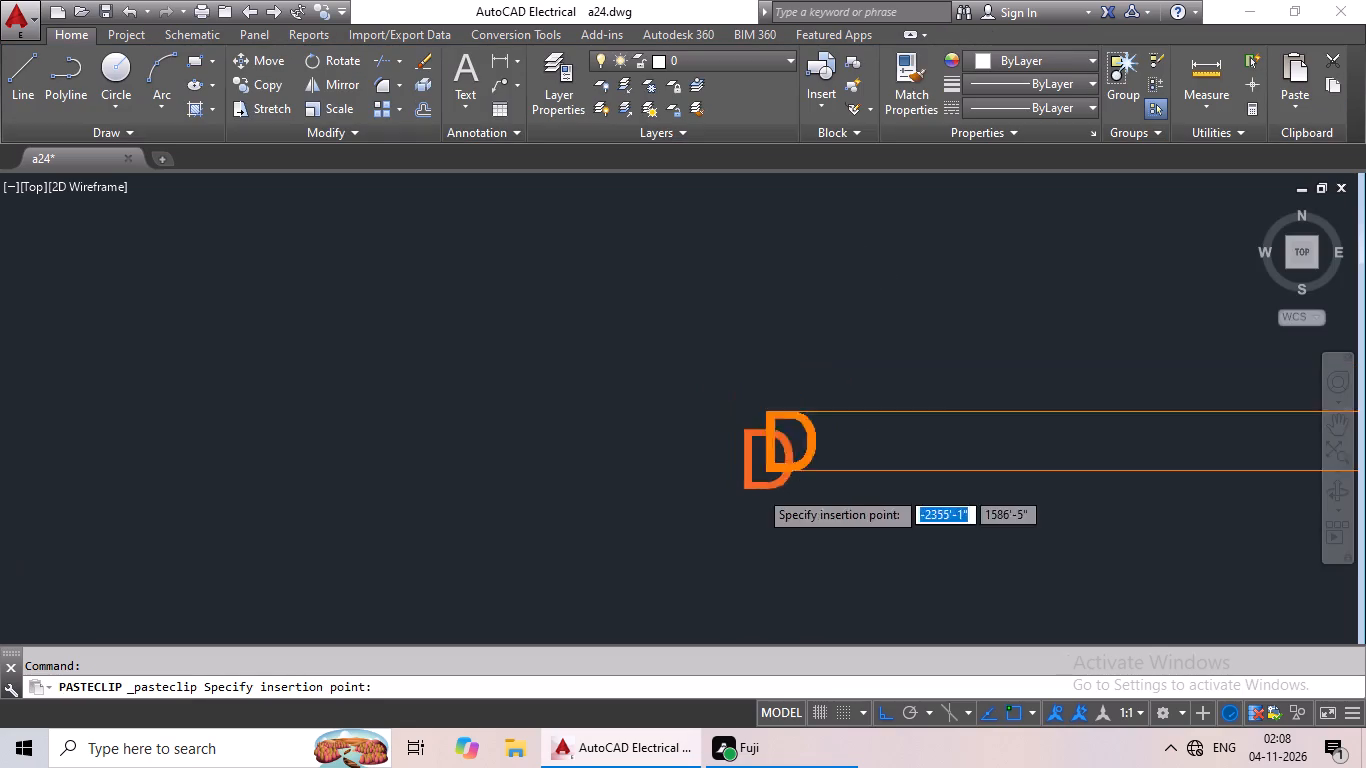
pyautogui.moveTo(591, 506); pyautogui.dragTo(804, 384, button='middle')
pyautogui.scroll(-2, 822, 362)
pyautogui.moveTo(661, 438); pyautogui.dragTo(754, 312, button='middle')
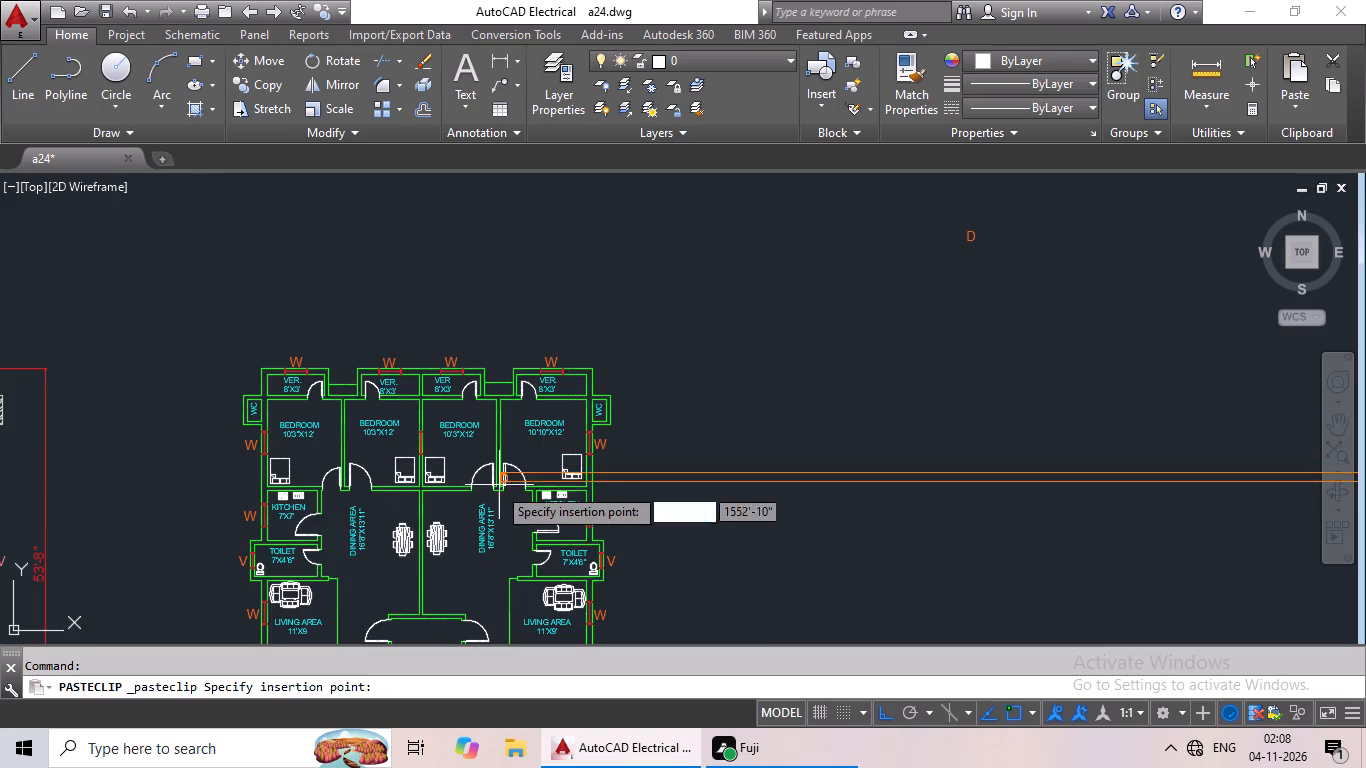
pyautogui.scroll(7, 491, 497)
pyautogui.scroll(-2, 435, 412)
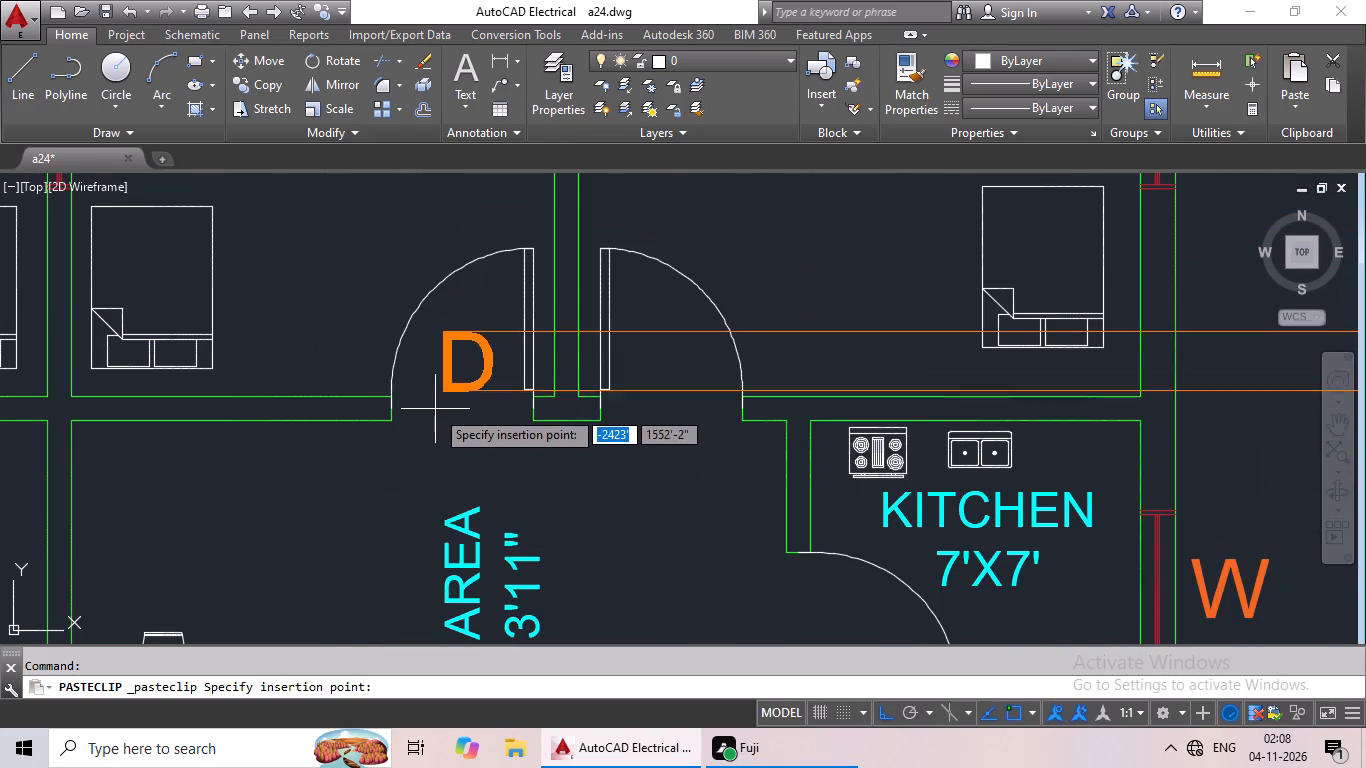
pyautogui.click(437, 388)
pyautogui.hotkey('ctrl', 'v')
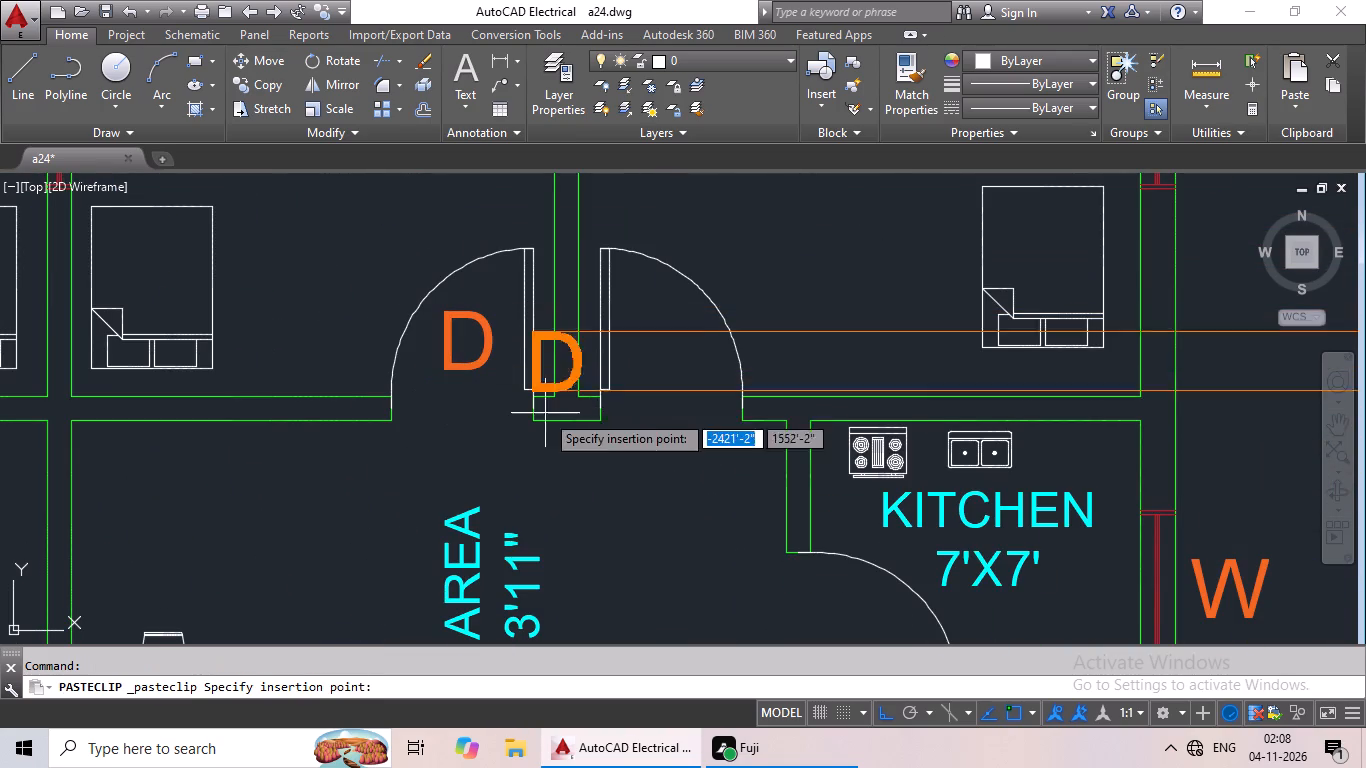
pyautogui.click(635, 384)
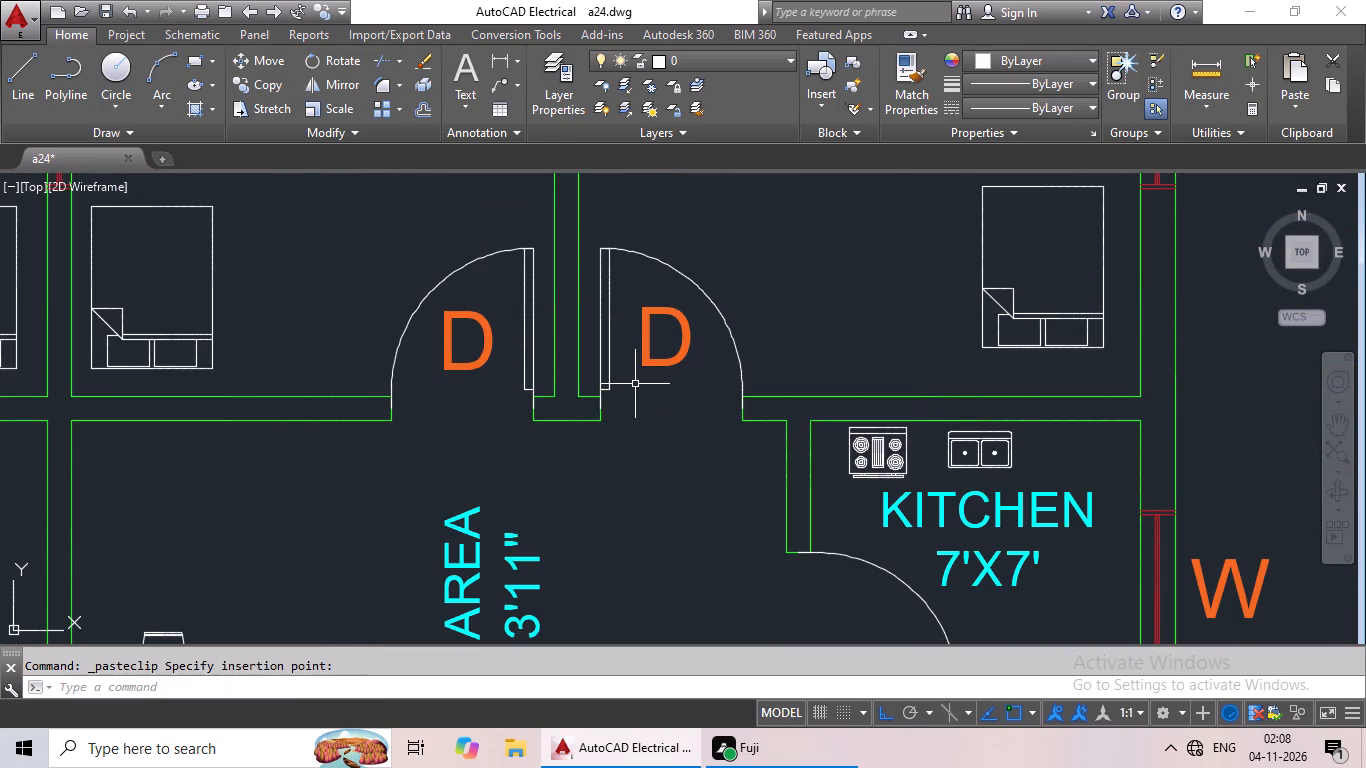
# Place copies of the D inside the door swings of the left flat's two upper bedrooms, beside the dining area.
pyautogui.hotkey('ctrl', 'v')
pyautogui.keyDown('ctrl'); pyautogui.scroll(-2, 641, 375); pyautogui.keyUp('ctrl')
pyautogui.moveTo(623, 438); pyautogui.dragTo(757, 373, button='middle')
pyautogui.scroll(2, 380, 309)
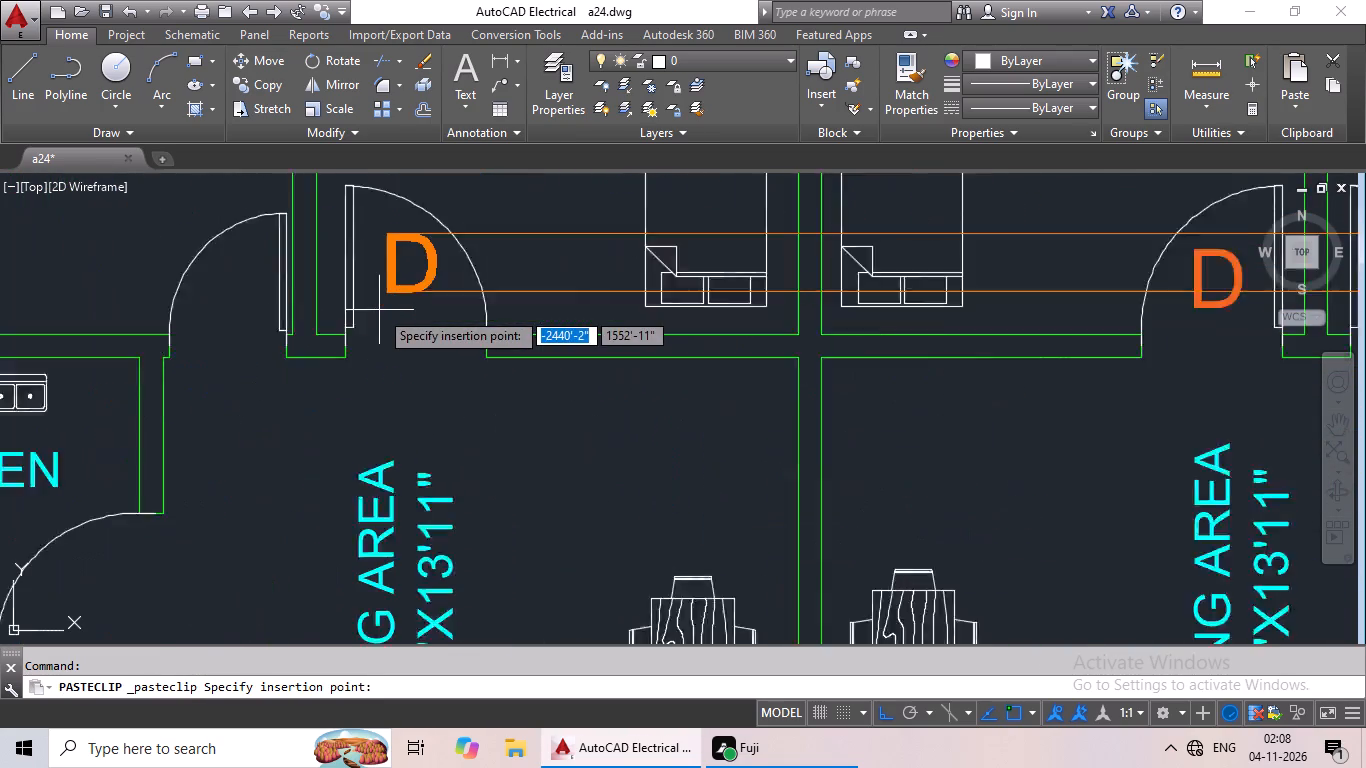
pyautogui.scroll(1, 379, 310)
pyautogui.click(368, 317)
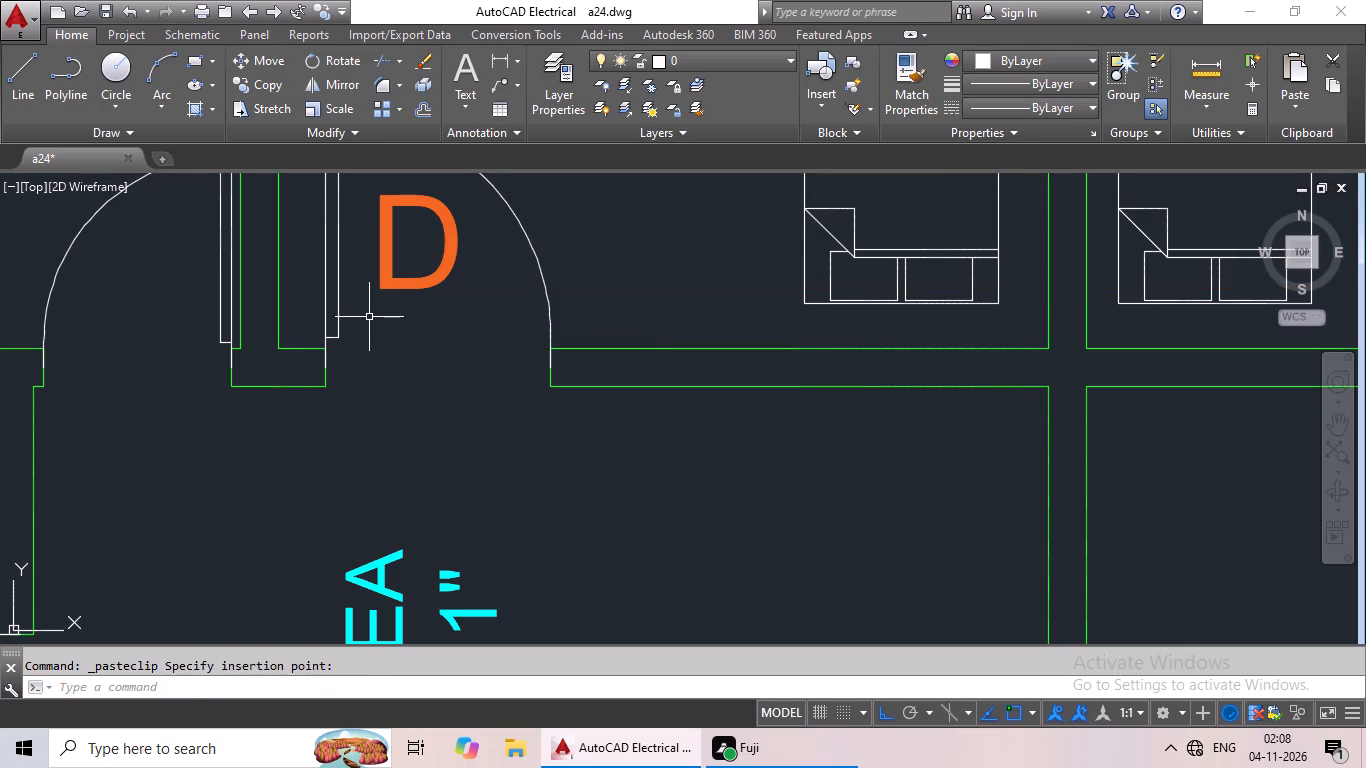
pyautogui.hotkey('ctrl', 'v')
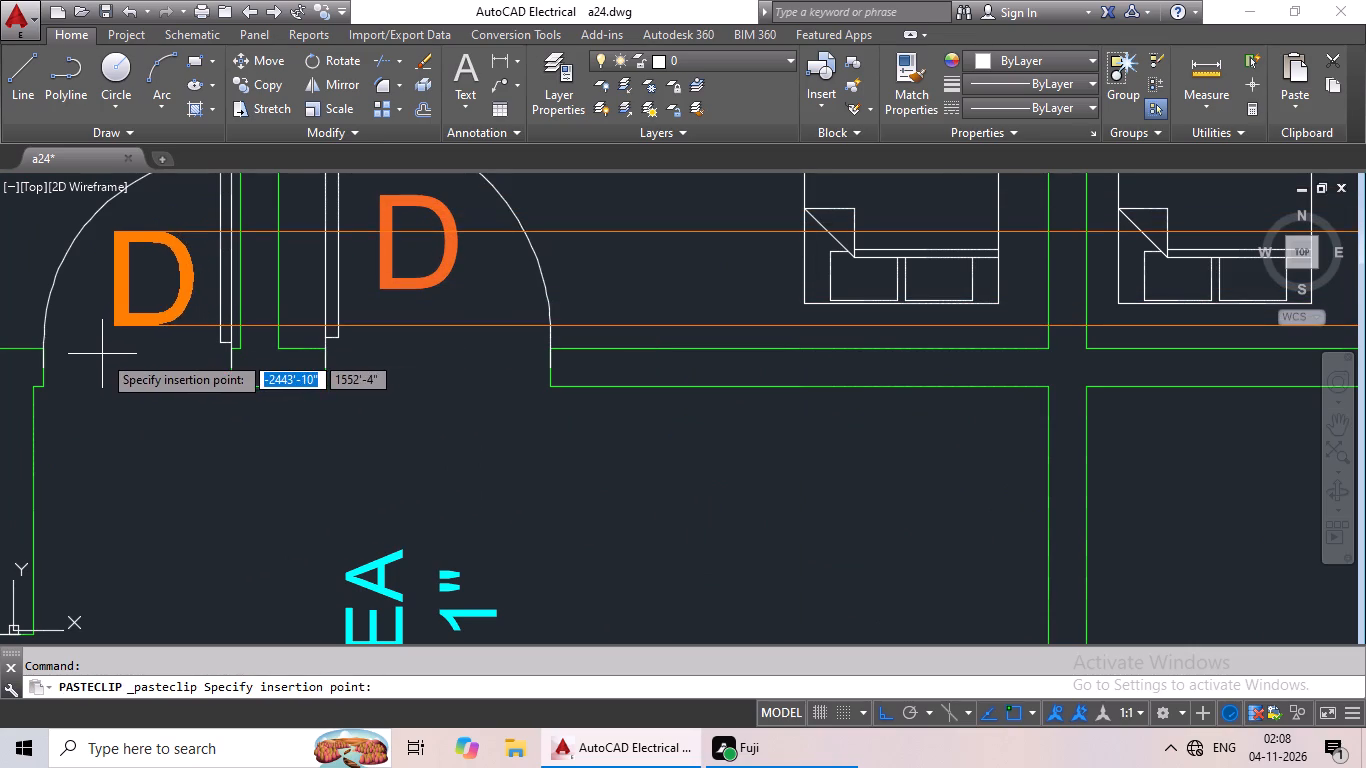
pyautogui.click(102, 354)
# Place a copy of the D inside the door swing of the left flat's KITCHEN.
pyautogui.hotkey('ctrl', 'v')
pyautogui.keyDown('ctrl'); pyautogui.scroll(-2, 213, 341); pyautogui.keyUp('ctrl')
pyautogui.moveTo(221, 393); pyautogui.dragTo(351, 300, button='middle')
pyautogui.click(218, 432)
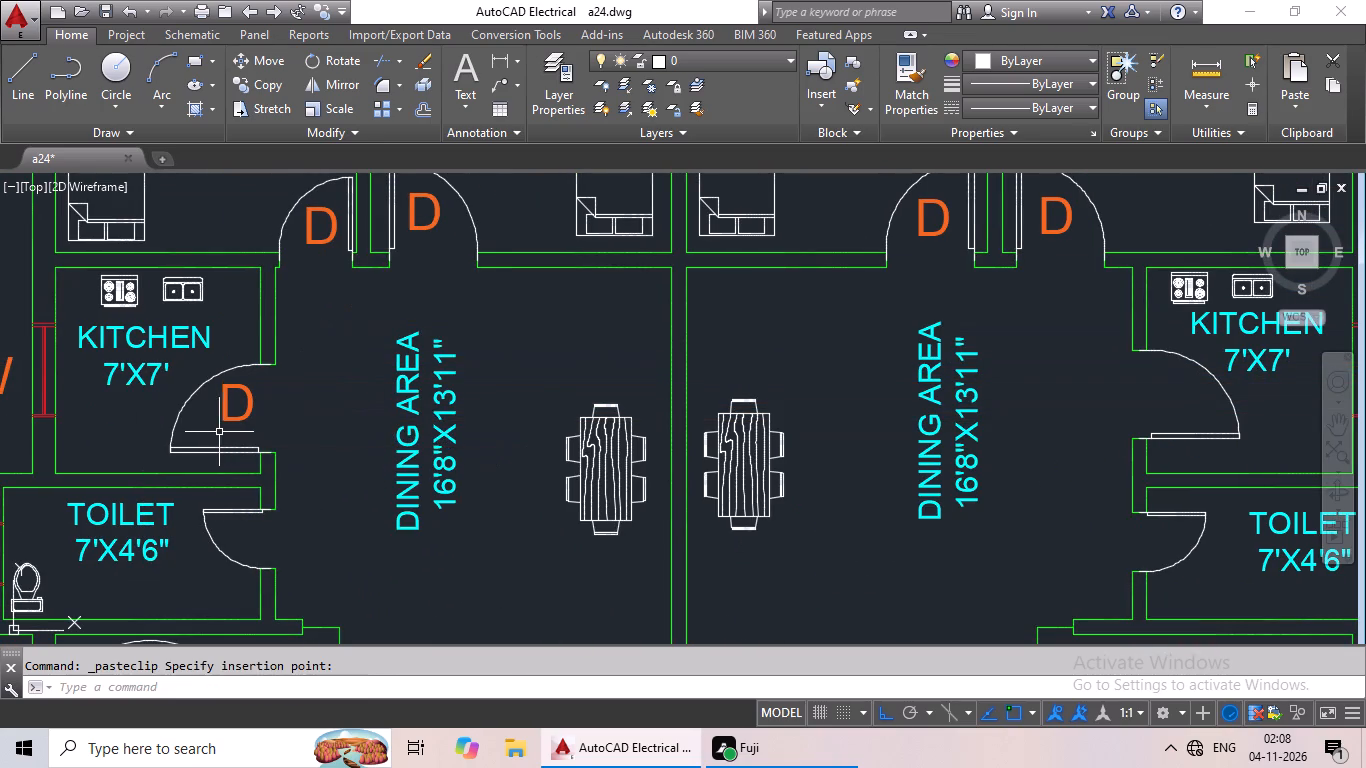
# Place a copy of the D inside the door swing of the left flat's 7'X4'6" TOILET.
pyautogui.hotkey('ctrl', 'v')
pyautogui.scroll(3, 251, 560)
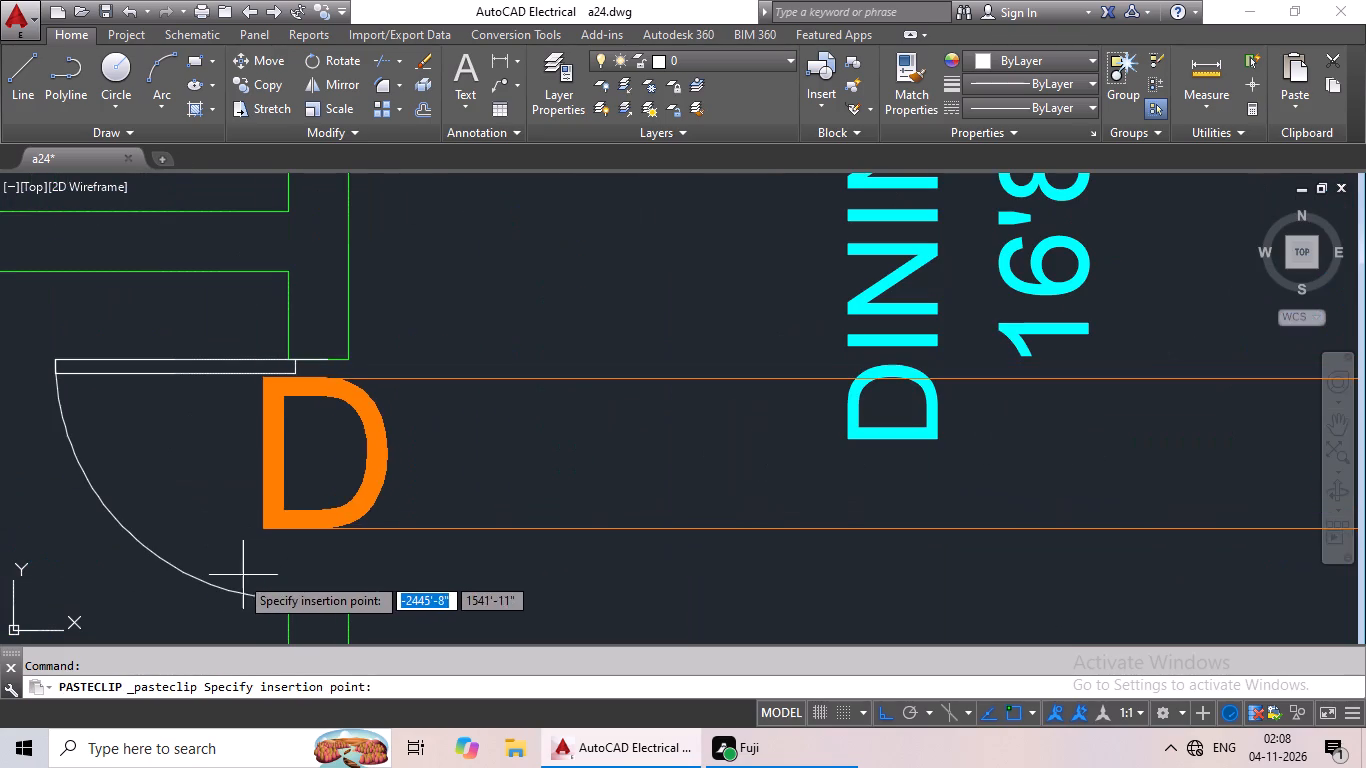
pyautogui.click(172, 588)
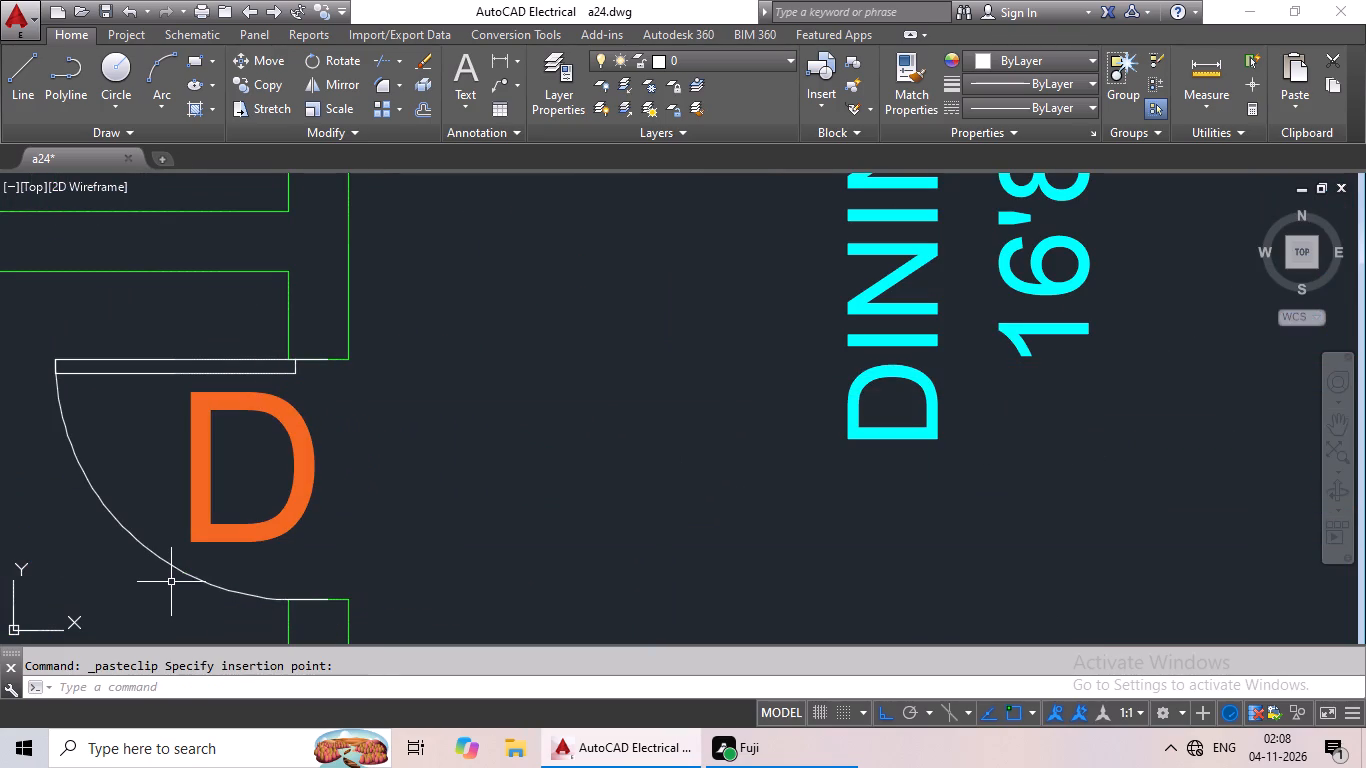
# Place copies of the D inside the door swings of the right flat's KITCHEN and 7'X4'6" TOILET.
pyautogui.hotkey('ctrl', 'v')
pyautogui.keyDown('ctrl'); pyautogui.scroll(-3, 295, 524); pyautogui.keyUp('ctrl')
pyautogui.moveTo(379, 538); pyautogui.dragTo(0, 511, button='middle')
pyautogui.scroll(3, 837, 357)
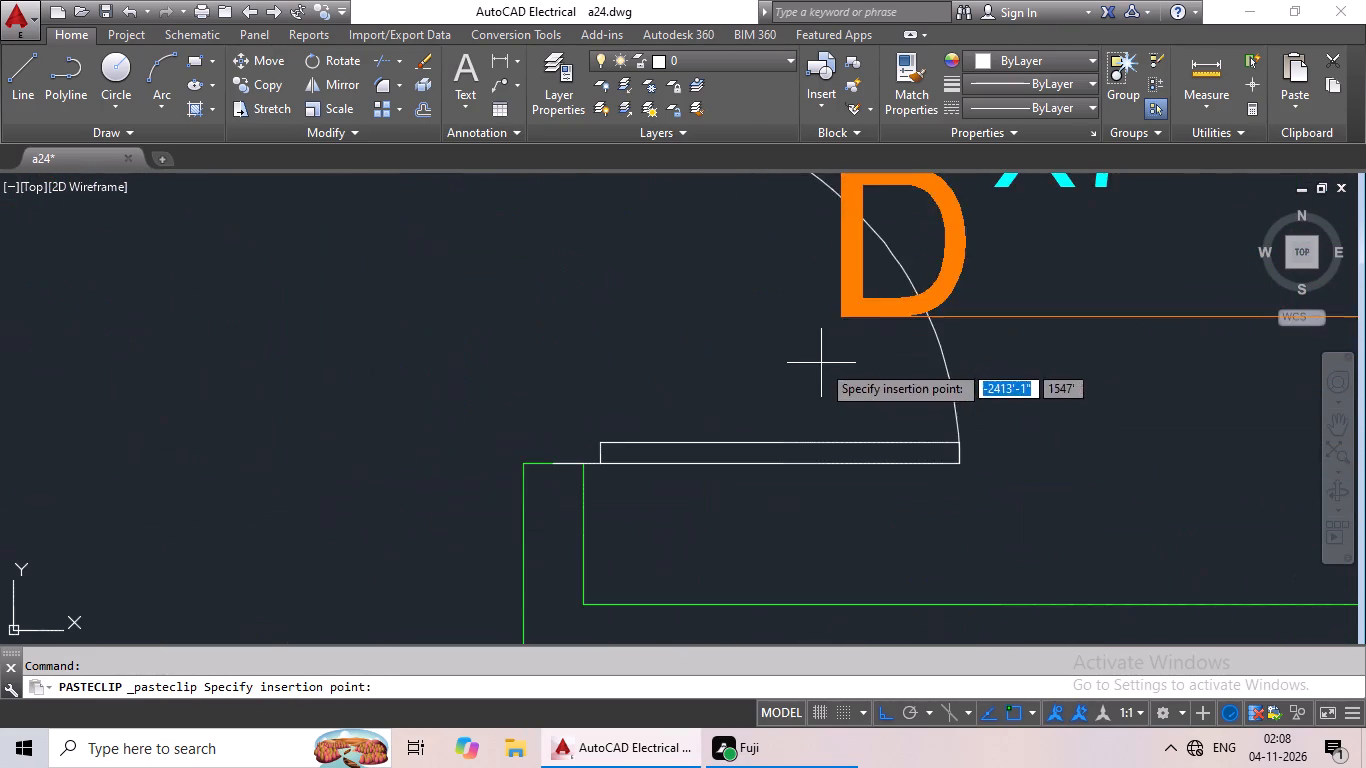
pyautogui.scroll(-1, 617, 390)
pyautogui.click(614, 387)
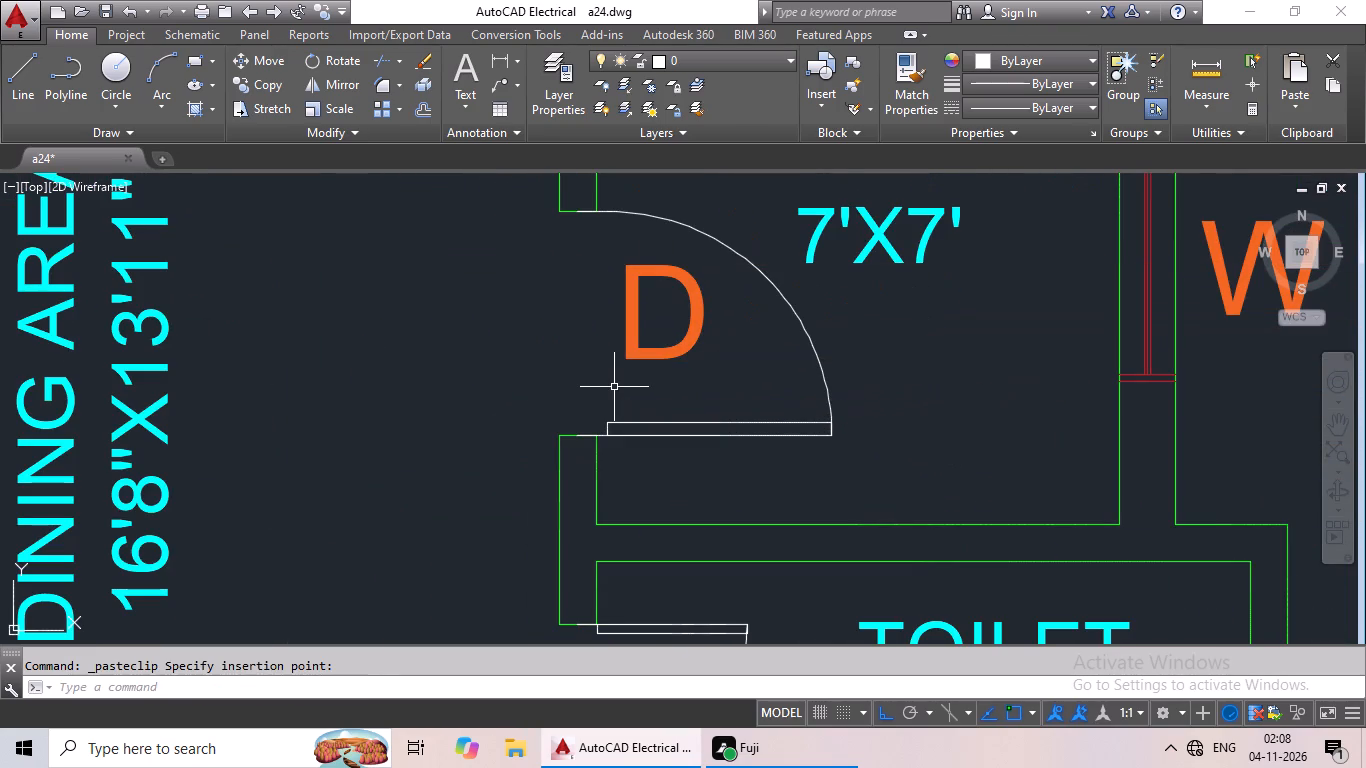
pyautogui.hotkey('ctrl', 'v')
pyautogui.scroll(-2, 660, 348)
pyautogui.moveTo(655, 378); pyautogui.dragTo(667, 310, button='middle')
pyautogui.scroll(3, 653, 436)
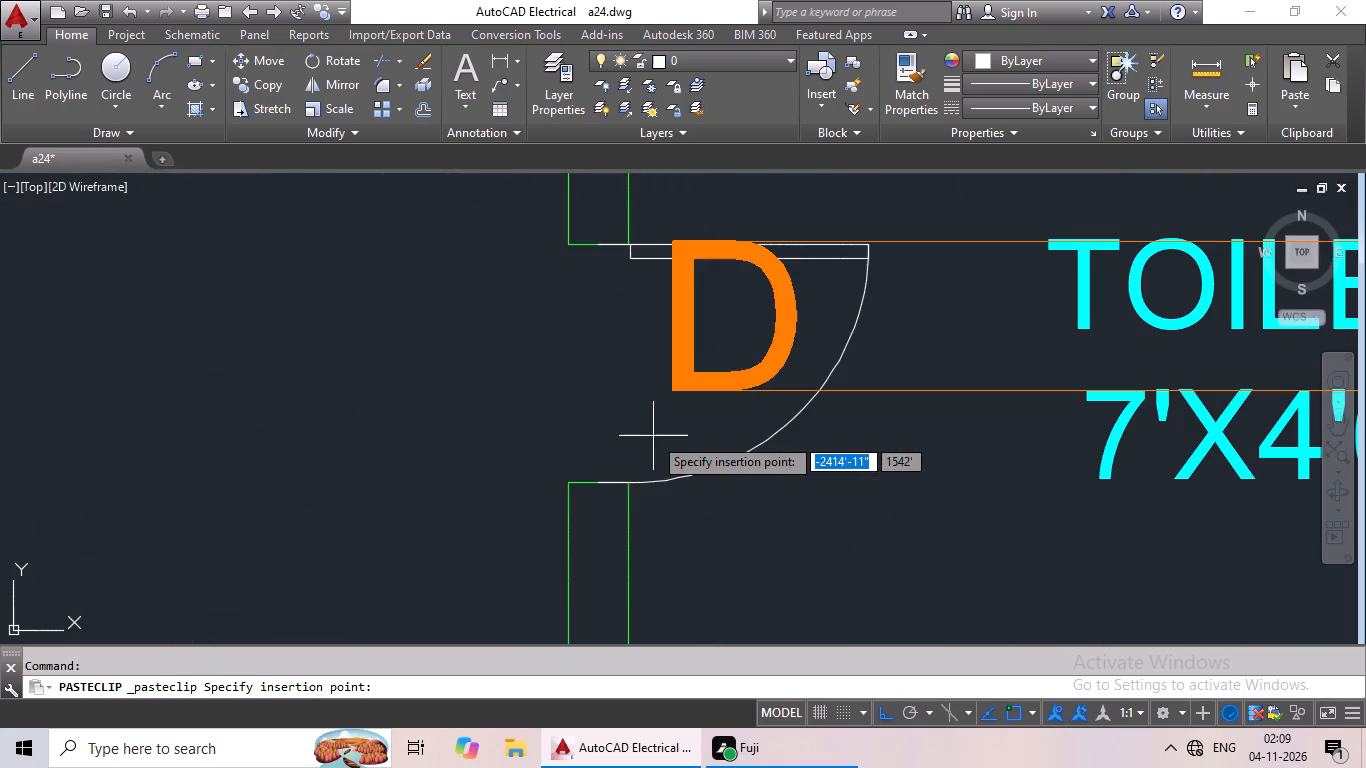
pyautogui.click(625, 478)
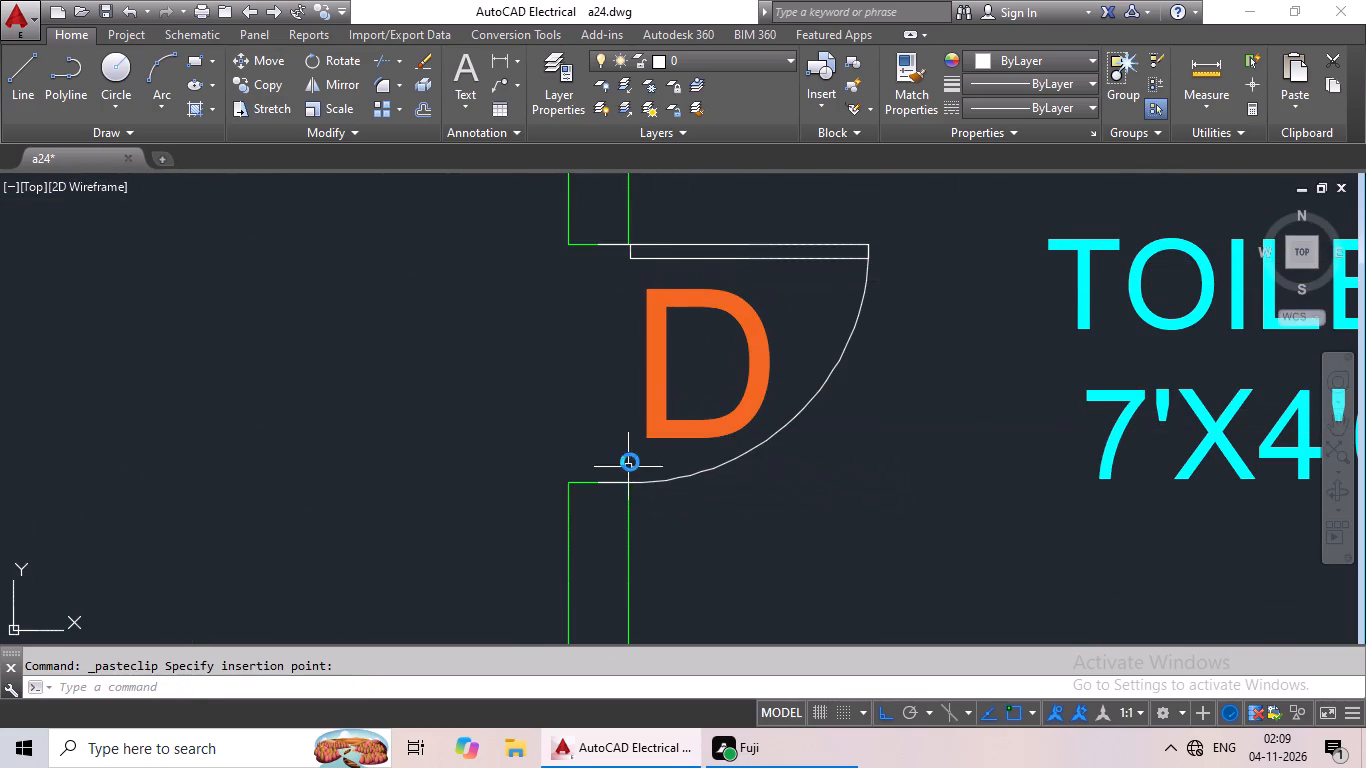
# Place copies of the D inside the two flats' entrance door swings, on either side of the lobby above the stair.
pyautogui.hotkey('ctrl', 'v')
pyautogui.keyDown('ctrl'); pyautogui.scroll(-3, 657, 424); pyautogui.keyUp('ctrl')
pyautogui.moveTo(655, 456); pyautogui.dragTo(680, 258, button='middle')
pyautogui.scroll(-2, 671, 367)
pyautogui.moveTo(672, 397); pyautogui.dragTo(750, 302, button='middle')
pyautogui.scroll(4, 593, 403)
pyautogui.click(544, 468)
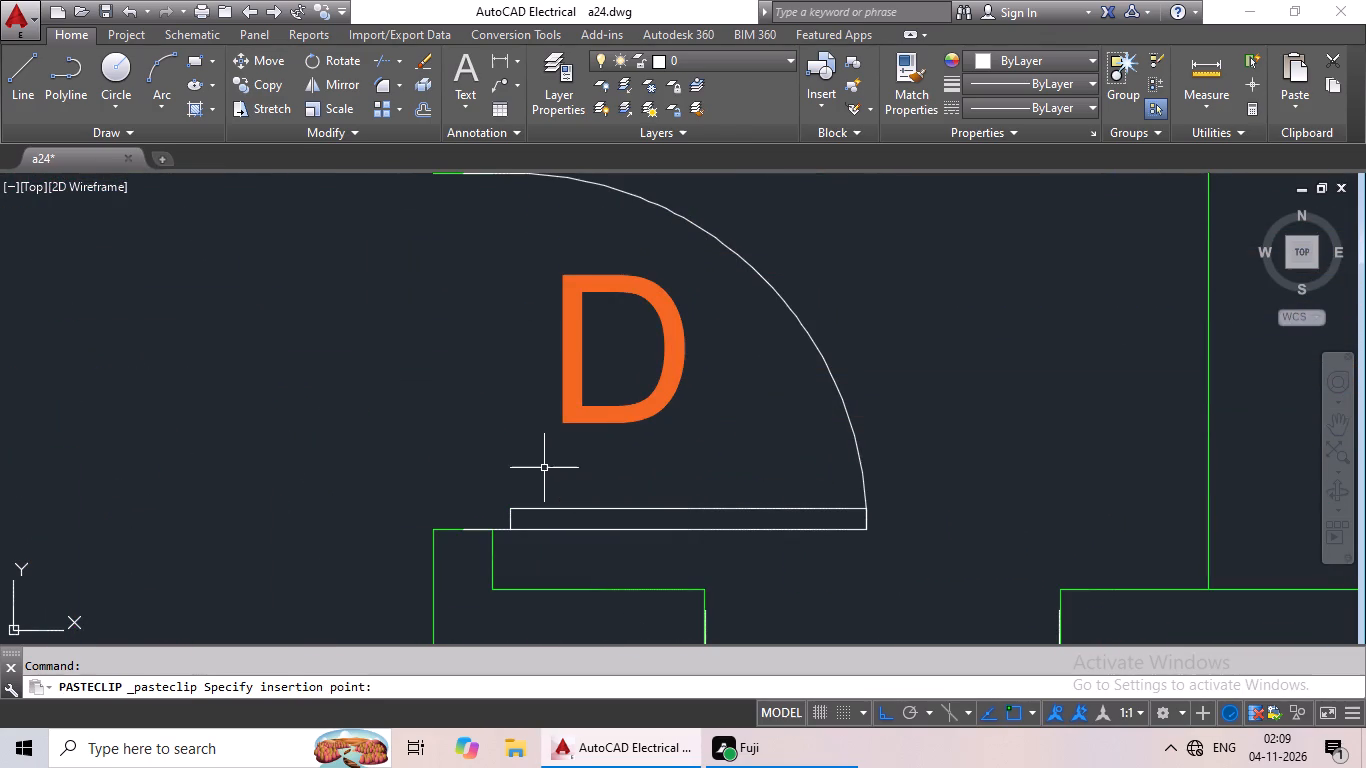
pyautogui.hotkey('ctrl', 'v')
pyautogui.keyDown('ctrl'); pyautogui.scroll(-4, 617, 428); pyautogui.keyUp('ctrl')
pyautogui.scroll(4, 404, 441)
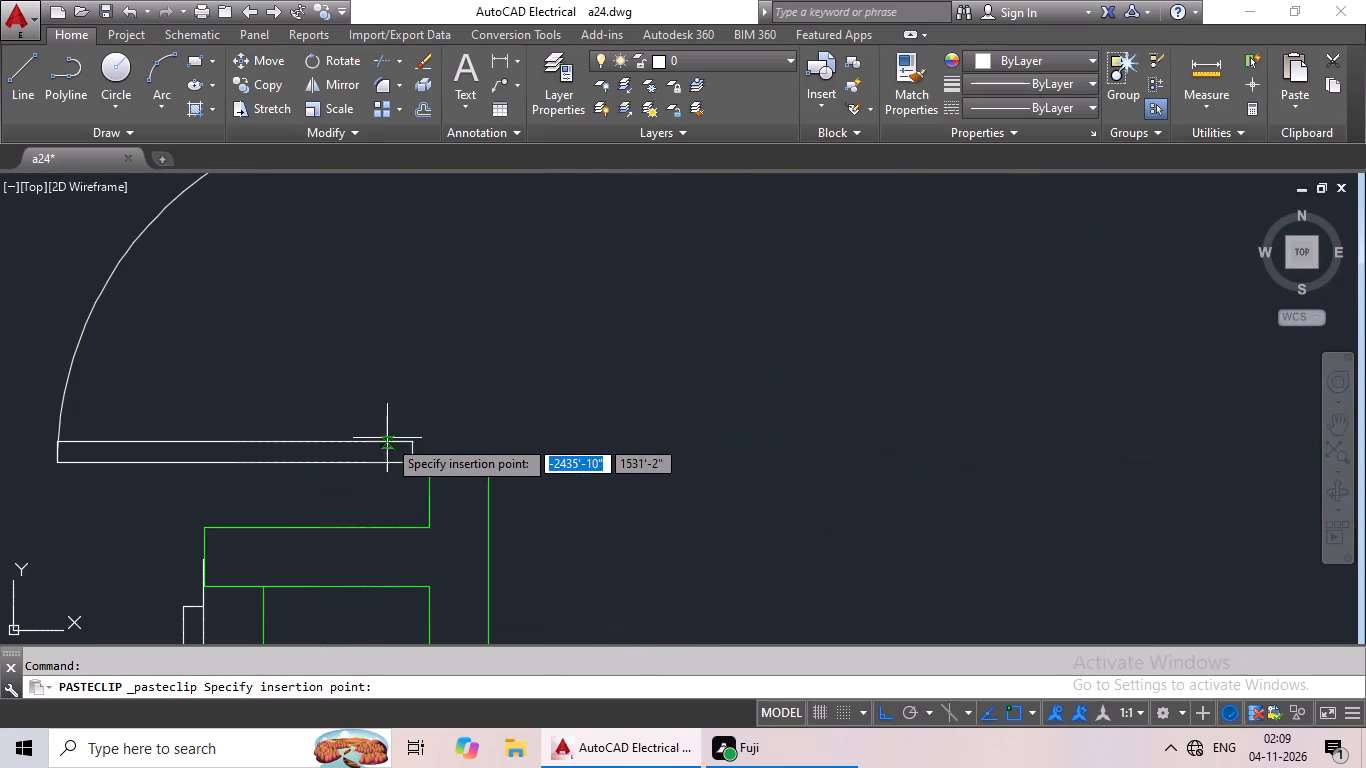
pyautogui.click(235, 415)
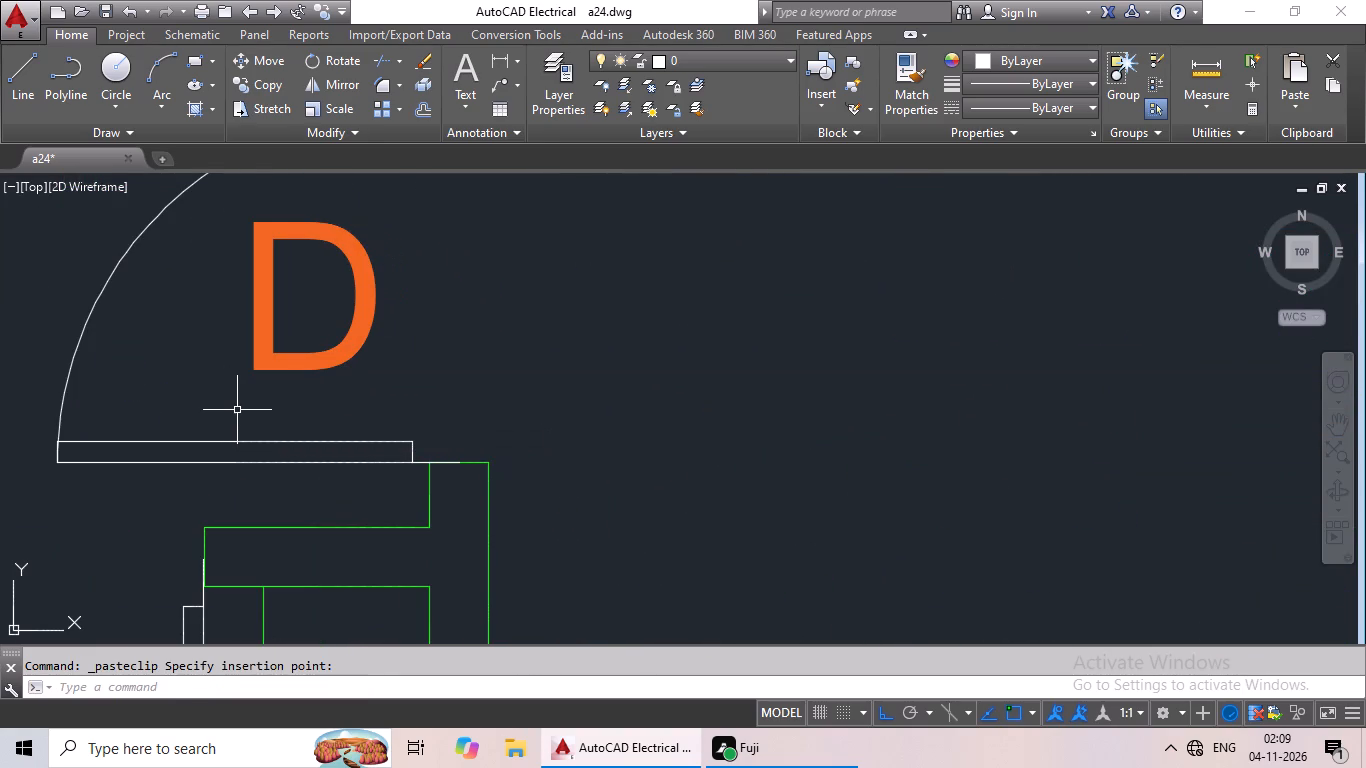
# Place copies of the D inside the door swings of both flats' lower 11'9"X11'6" bedrooms.
pyautogui.hotkey('ctrl', 'v')
pyautogui.keyDown('ctrl'); pyautogui.scroll(-4, 282, 398); pyautogui.keyUp('ctrl')
pyautogui.moveTo(319, 434); pyautogui.dragTo(391, 354, button='middle')
pyautogui.scroll(4, 290, 360)
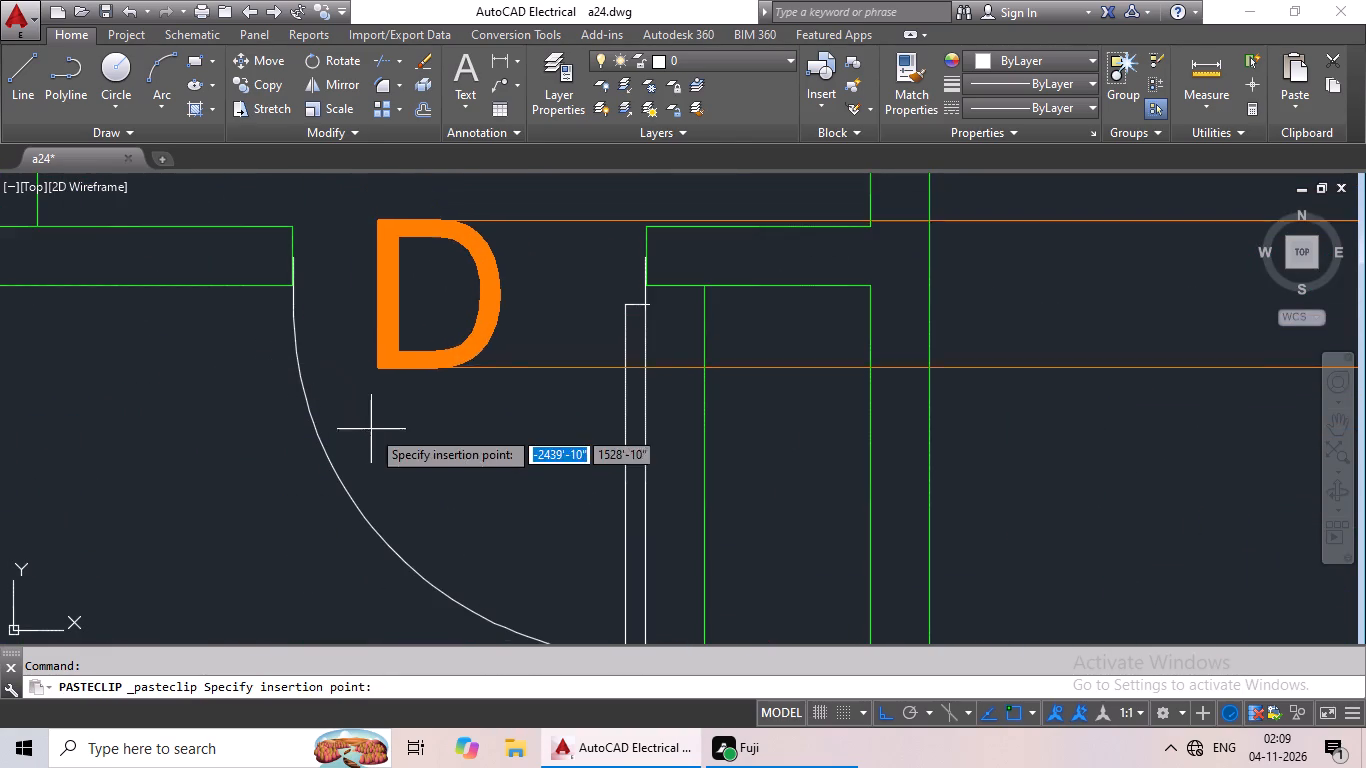
pyautogui.click(380, 474)
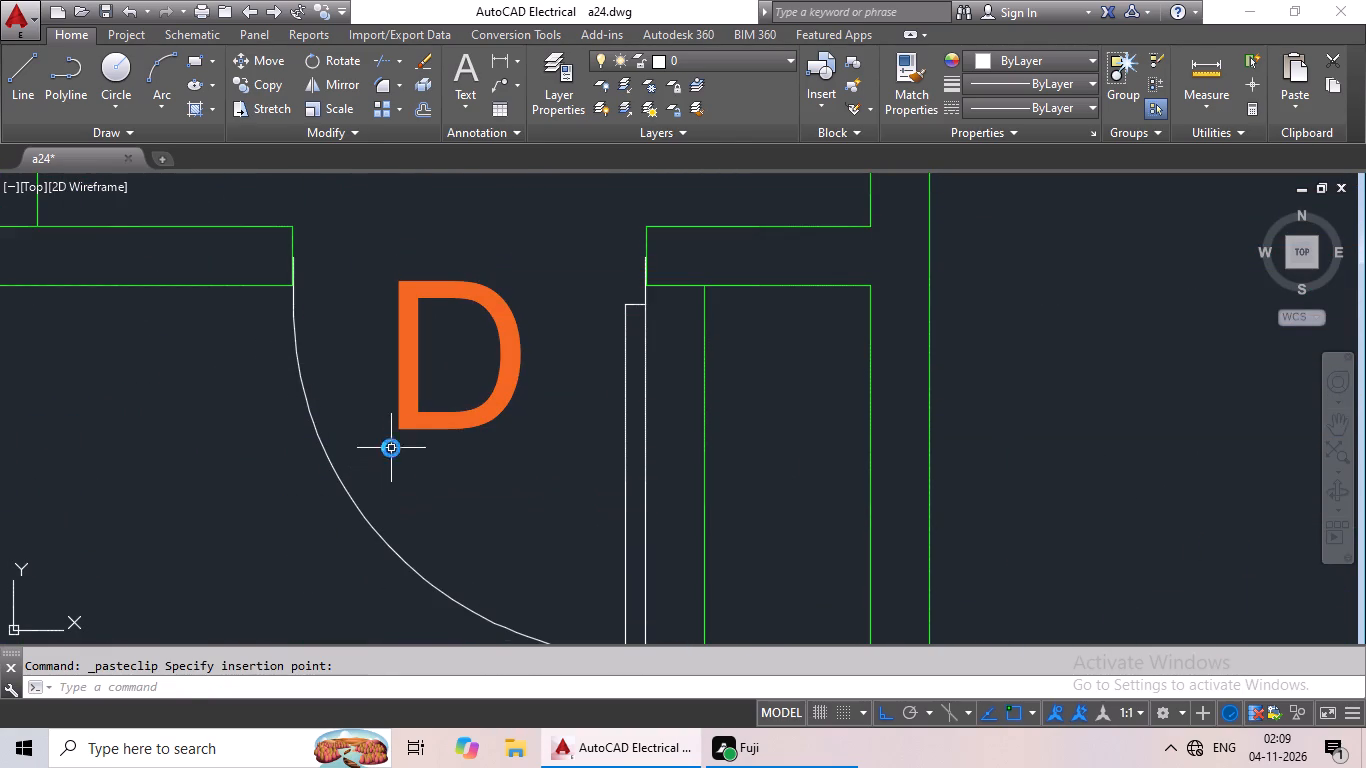
pyautogui.hotkey('ctrl', 'v')
pyautogui.keyDown('ctrl'); pyautogui.scroll(-3, 428, 427); pyautogui.keyUp('ctrl')
pyautogui.moveTo(478, 440); pyautogui.dragTo(269, 364, button='middle')
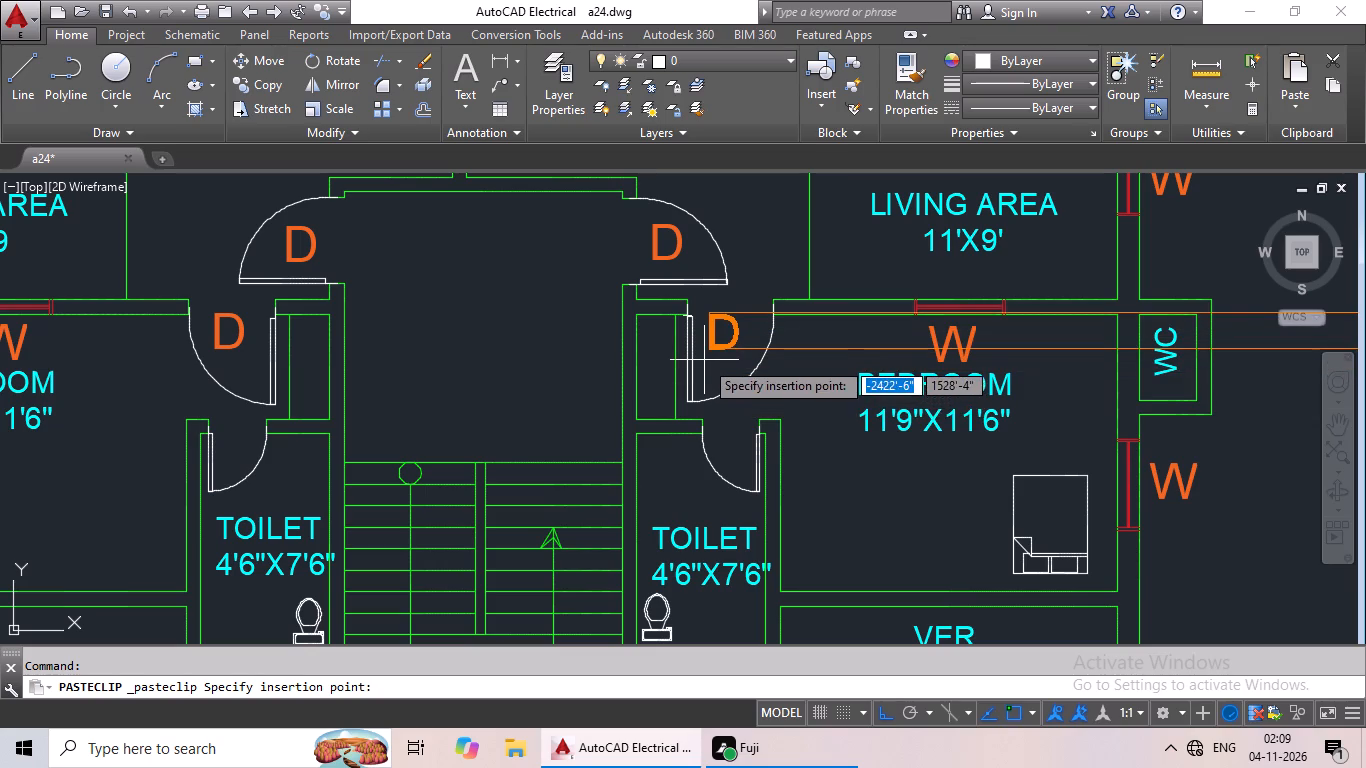
pyautogui.click(704, 360)
# Place copies of the D inside the door swings of the two 4'6"X7'6" toilets flanking the stair.
pyautogui.hotkey('ctrl', 'v')
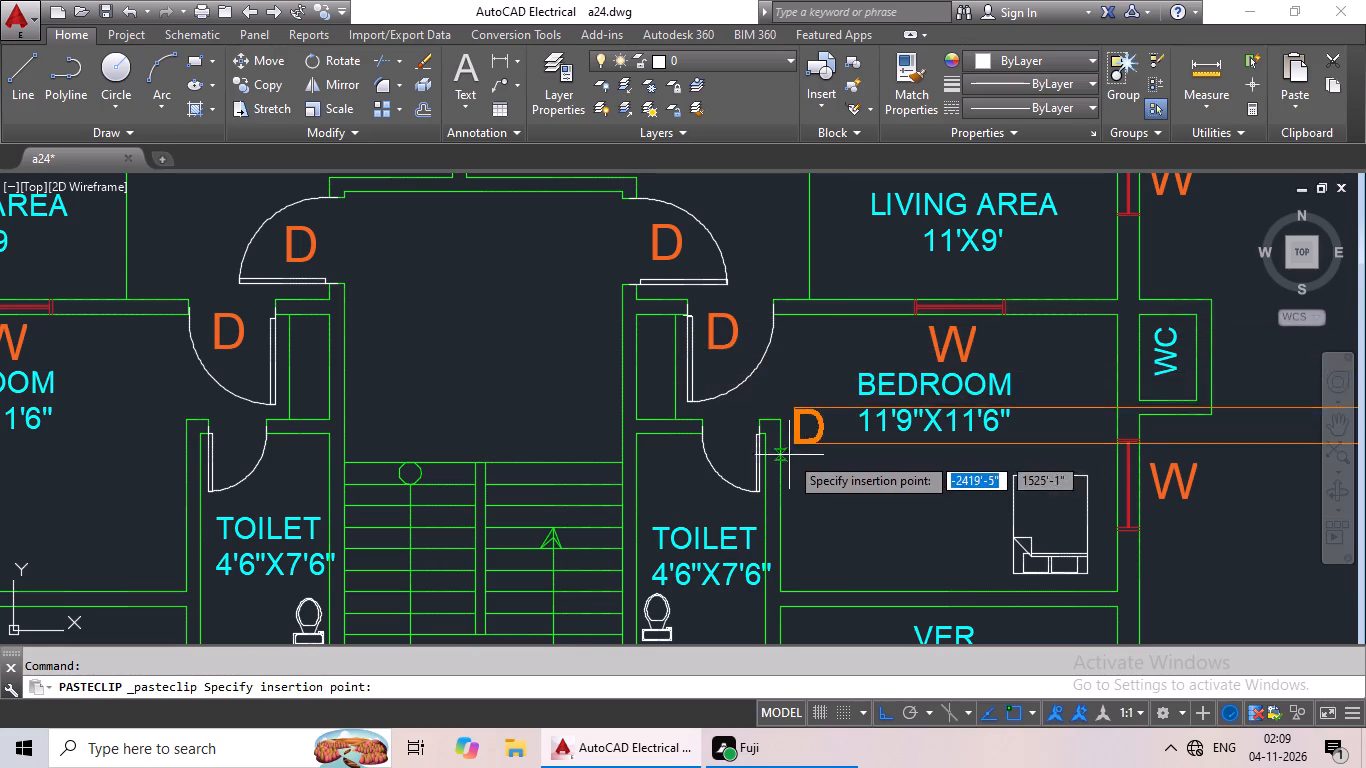
pyautogui.scroll(3, 780, 456)
pyautogui.click(515, 509)
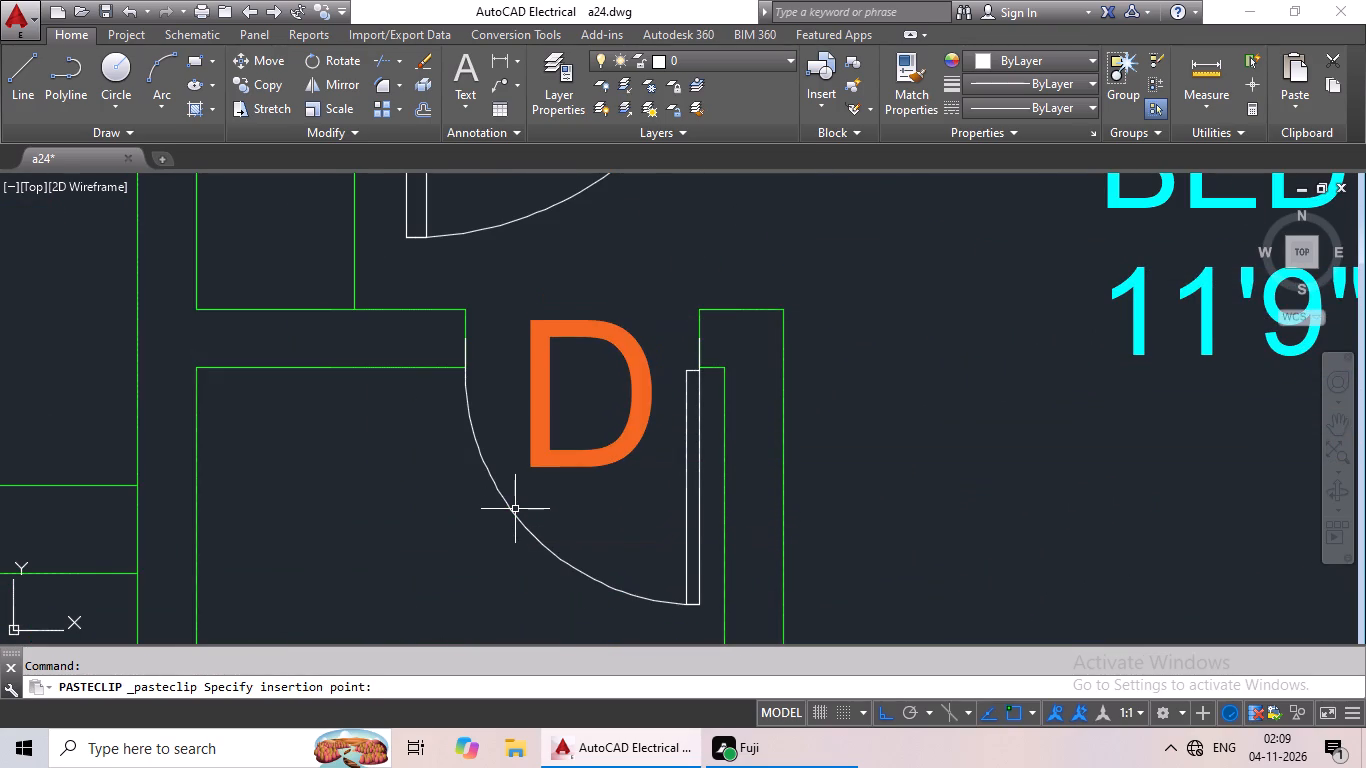
pyautogui.hotkey('ctrl', 'v')
pyautogui.keyDown('ctrl'); pyautogui.scroll(-3, 569, 463); pyautogui.keyUp('ctrl')
pyautogui.moveTo(570, 485); pyautogui.dragTo(572, 379, button='middle')
pyautogui.scroll(-1, 613, 392)
pyautogui.moveTo(620, 413); pyautogui.dragTo(834, 400, button='middle')
pyautogui.scroll(5, 480, 357)
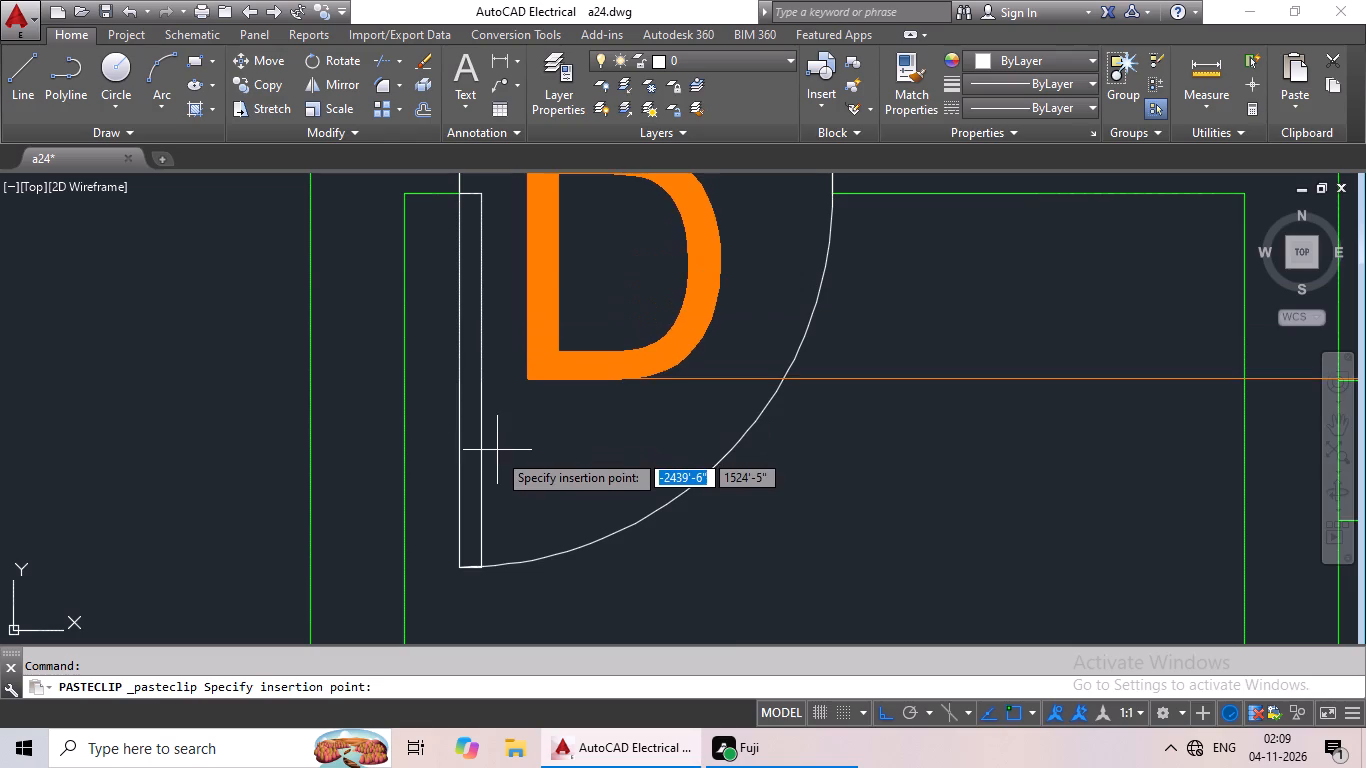
pyautogui.click(497, 452)
# Place copies of the D inside the door swings of the left flat's two upper 8'X3' verandahs.
pyautogui.scroll(-5, 691, 403)
pyautogui.scroll(-1, 756, 351)
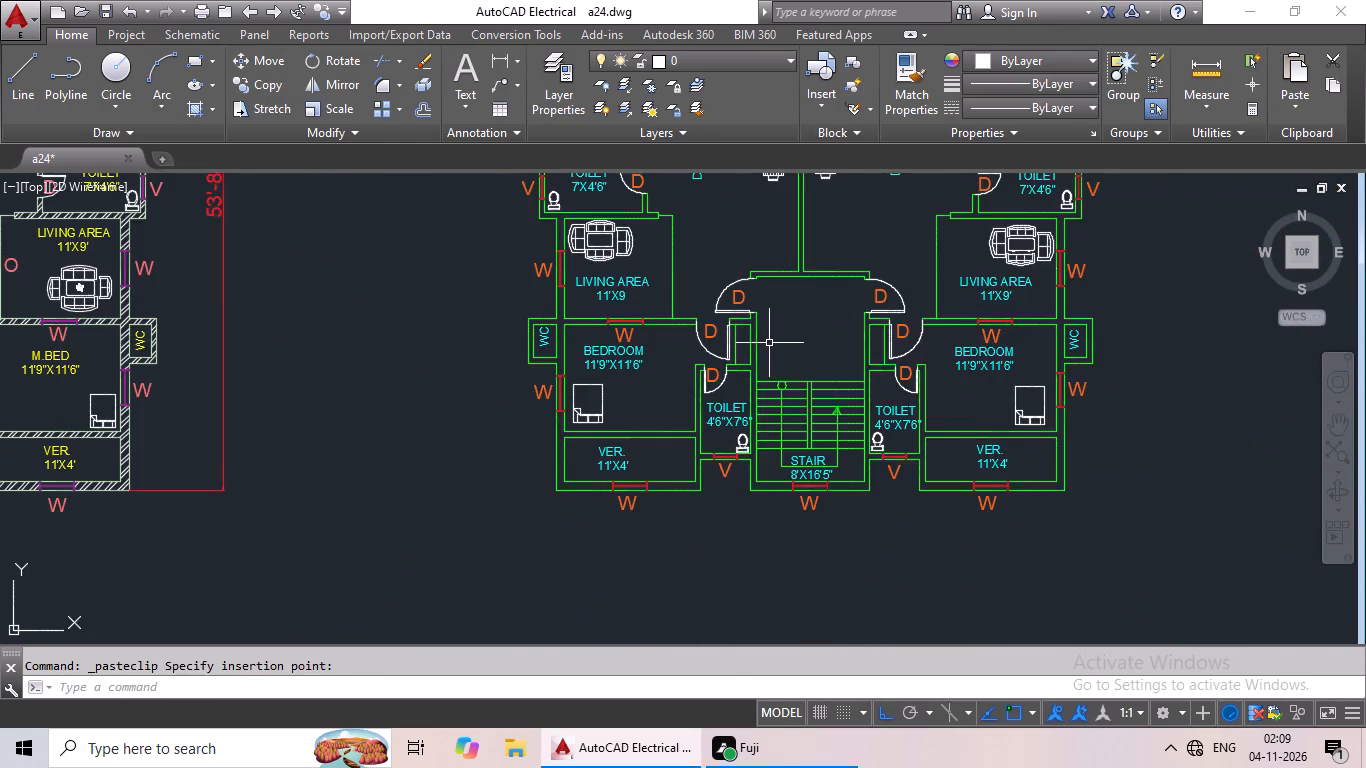
pyautogui.moveTo(769, 342); pyautogui.dragTo(687, 420, button='middle')
pyautogui.scroll(-1, 717, 377)
pyautogui.moveTo(740, 350); pyautogui.dragTo(660, 416, button='middle')
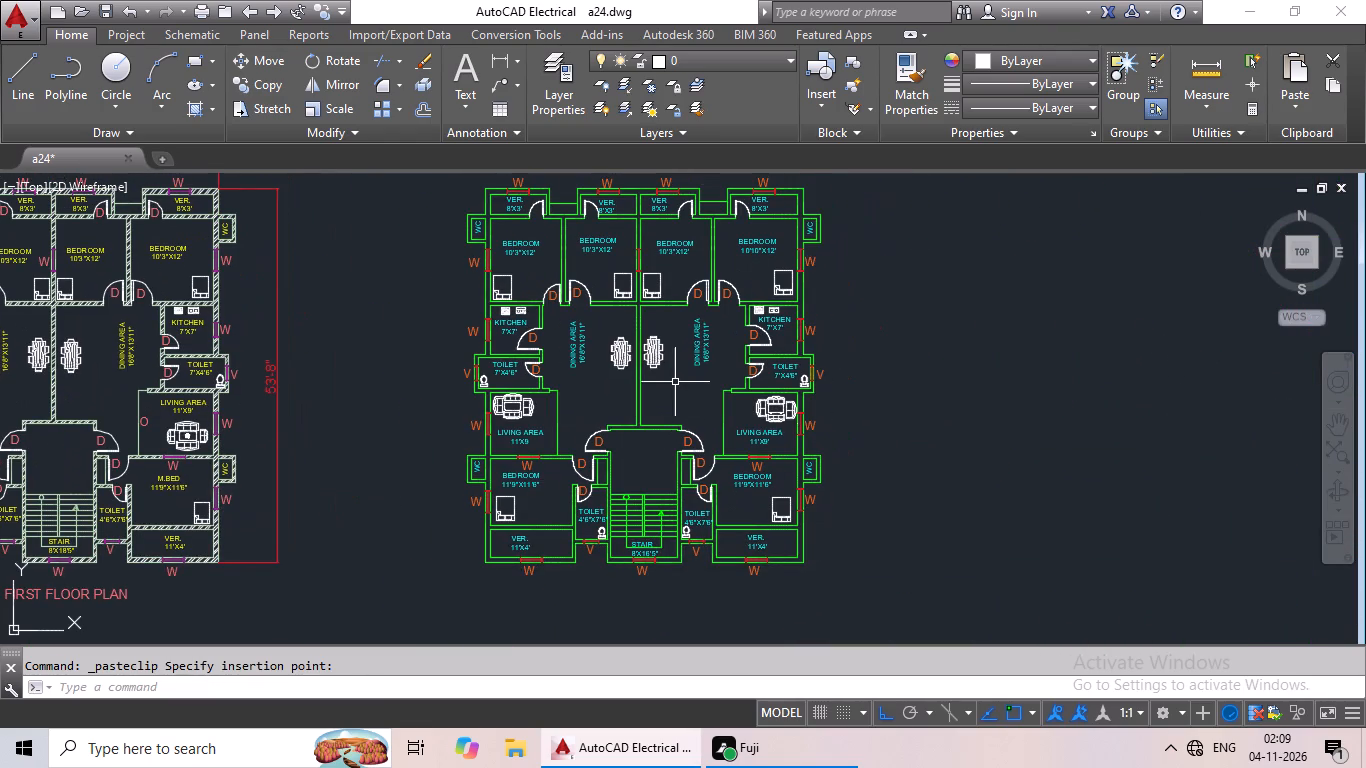
pyautogui.hotkey('ctrl', 'c')
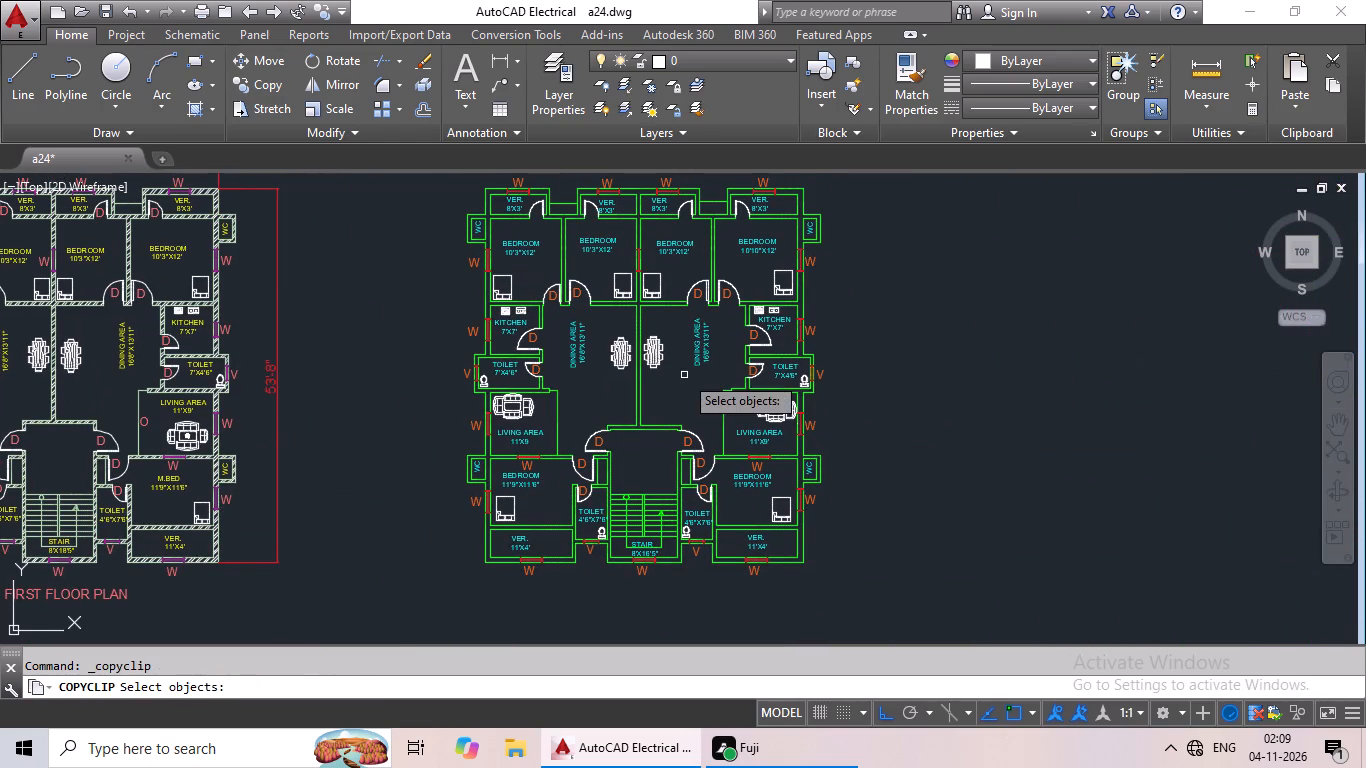
pyautogui.hotkey('ctrl', 'v')
pyautogui.scroll(3, 545, 238)
pyautogui.moveTo(511, 255); pyautogui.dragTo(509, 558, button='middle')
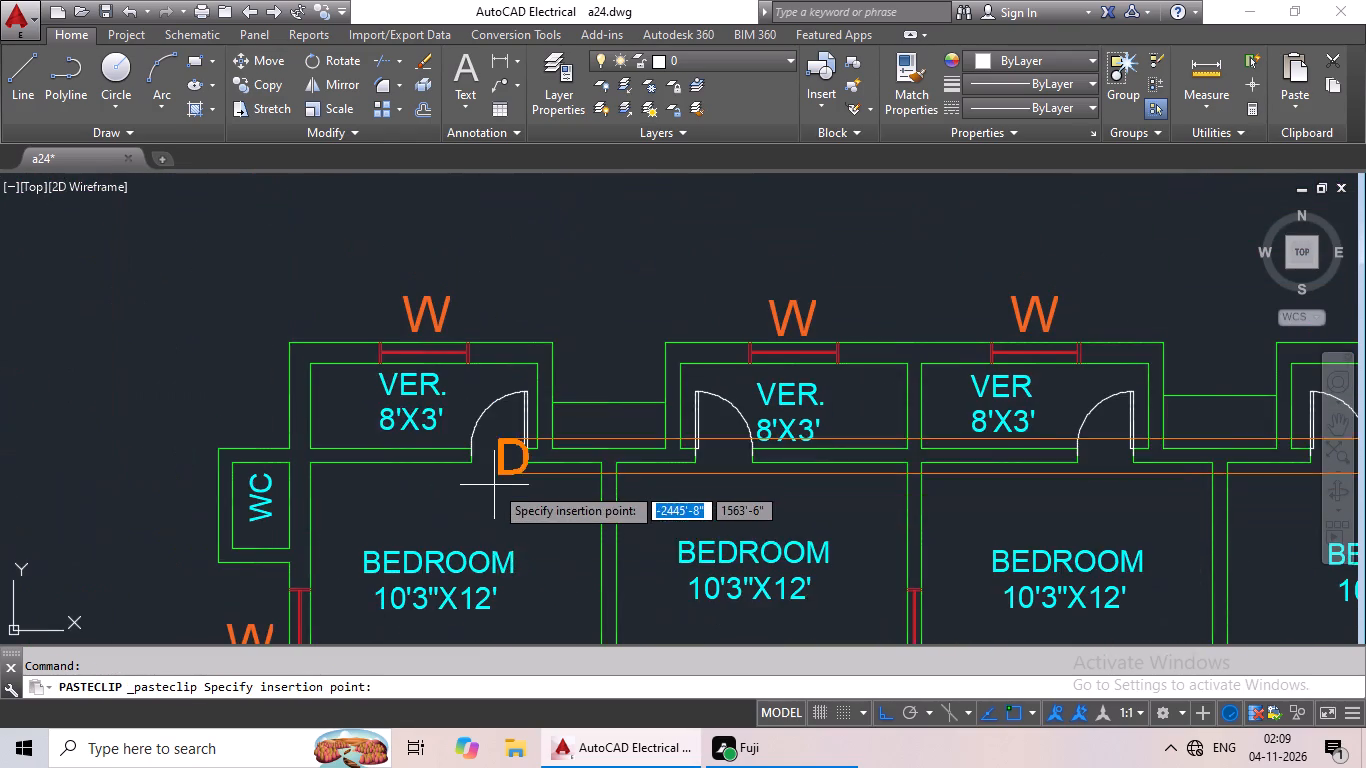
pyautogui.scroll(2, 487, 471)
pyautogui.click(467, 465)
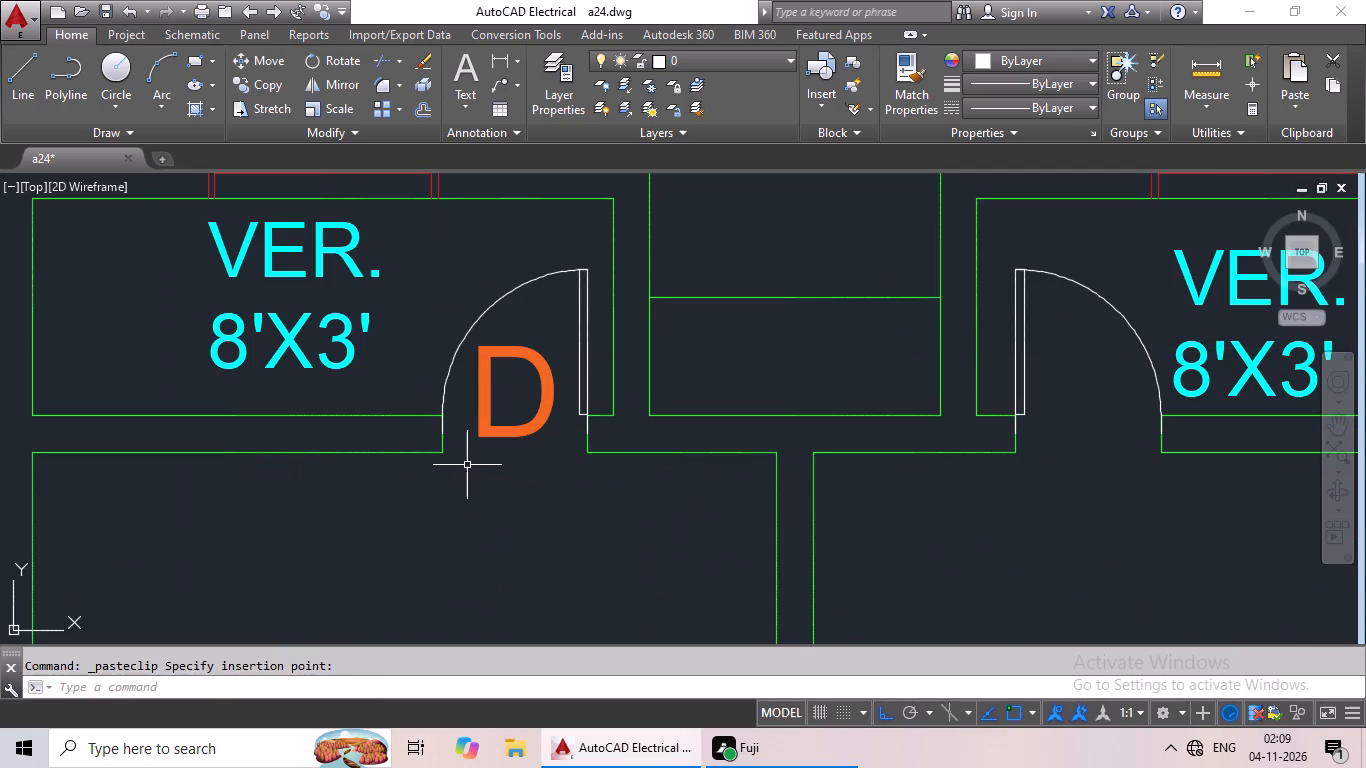
pyautogui.hotkey('ctrl', 'v')
pyautogui.moveTo(721, 488); pyautogui.dragTo(267, 484, button='middle')
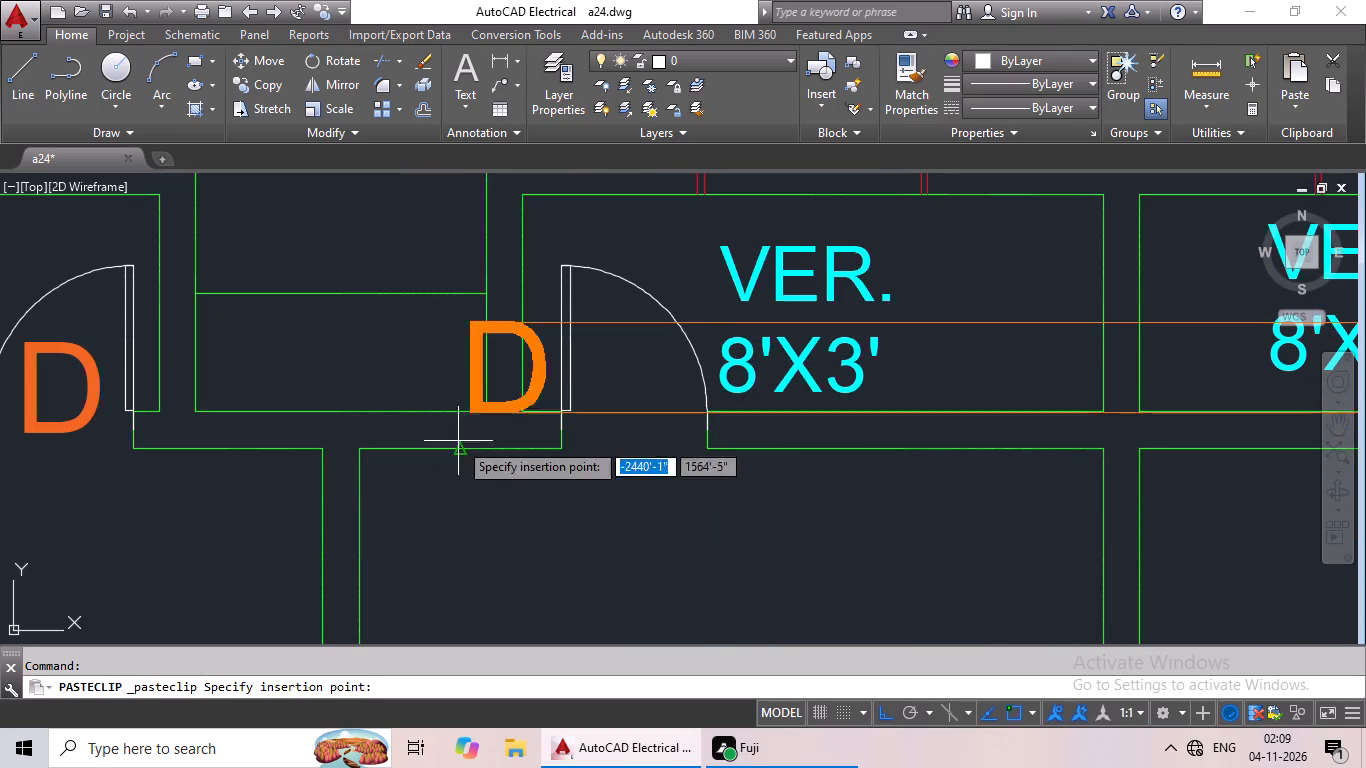
pyautogui.click(581, 449)
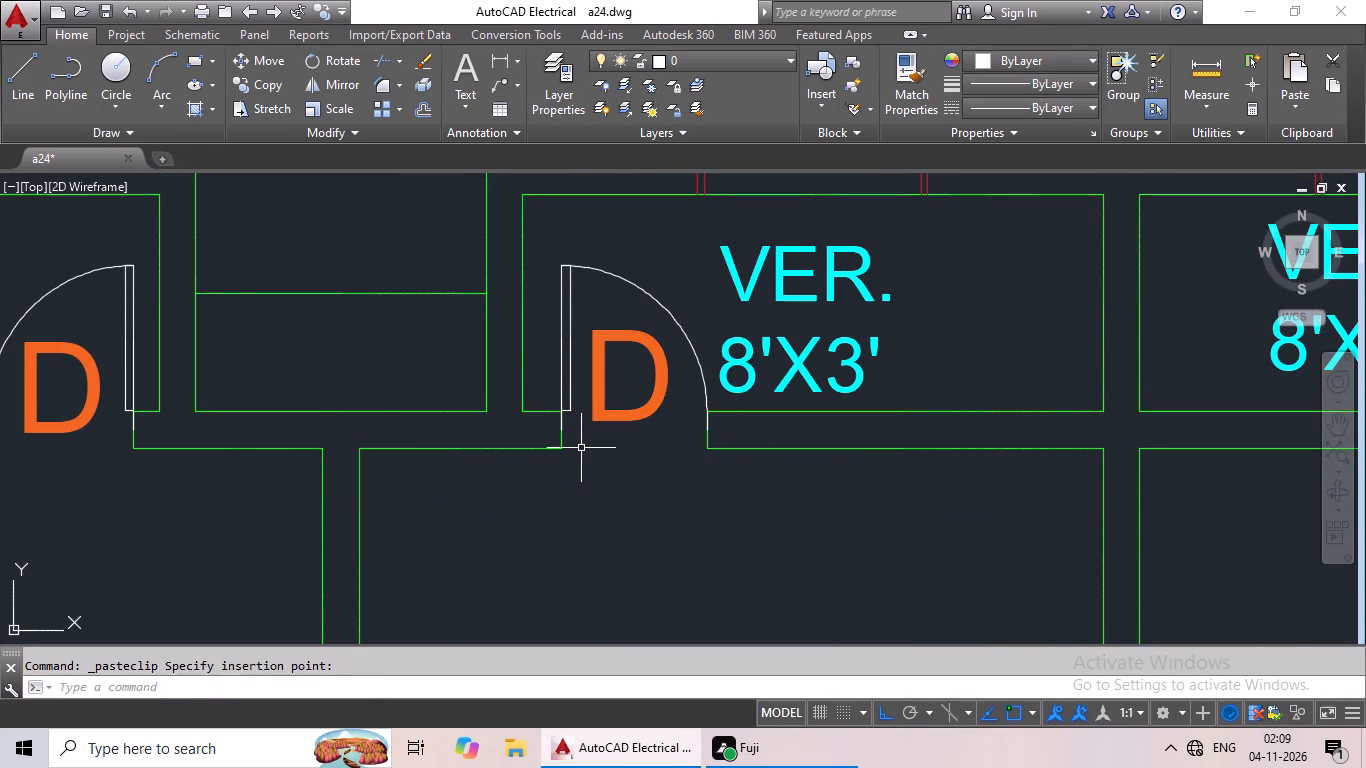
# Place copies of the D inside the door swings of the right flat's two upper 8'X3' verandahs.
pyautogui.hotkey('ctrl', 'v')
pyautogui.keyDown('ctrl'); pyautogui.scroll(-2, 592, 438); pyautogui.keyUp('ctrl')
pyautogui.moveTo(594, 441); pyautogui.dragTo(245, 443, button='middle')
pyautogui.scroll(2, 581, 465)
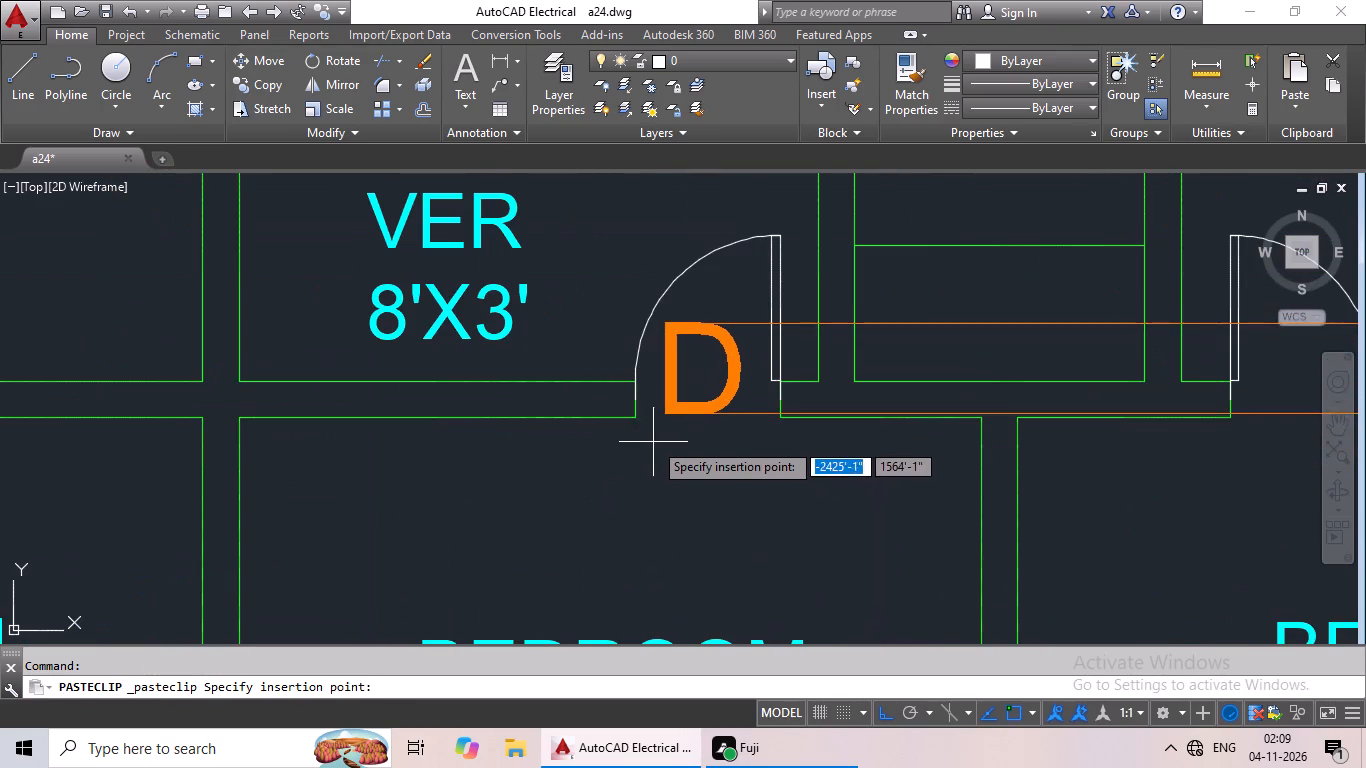
pyautogui.click(662, 419)
pyautogui.hotkey('ctrl', 'v')
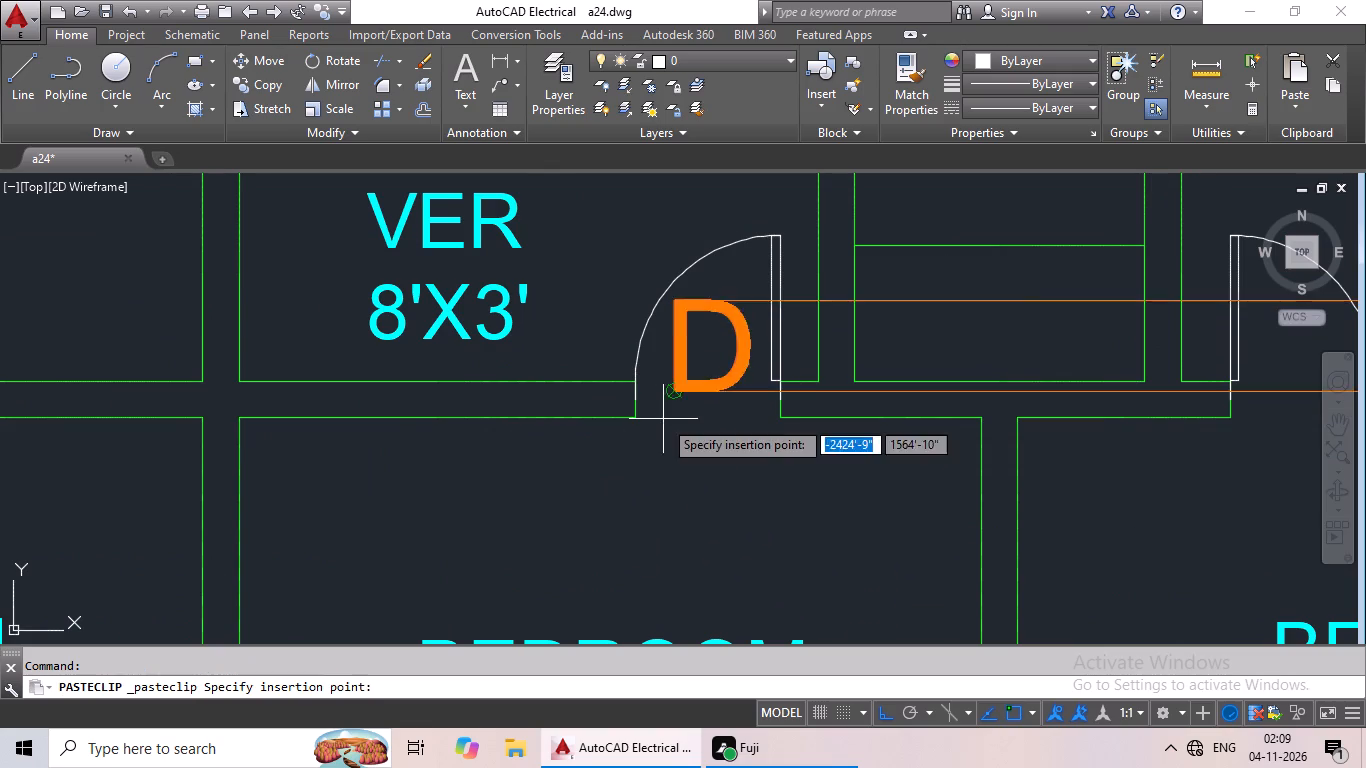
pyautogui.keyDown('ctrl'); pyautogui.scroll(-2, 663, 419); pyautogui.keyUp('ctrl')
pyautogui.moveTo(666, 429); pyautogui.dragTo(530, 458, button='middle')
pyautogui.click(760, 448)
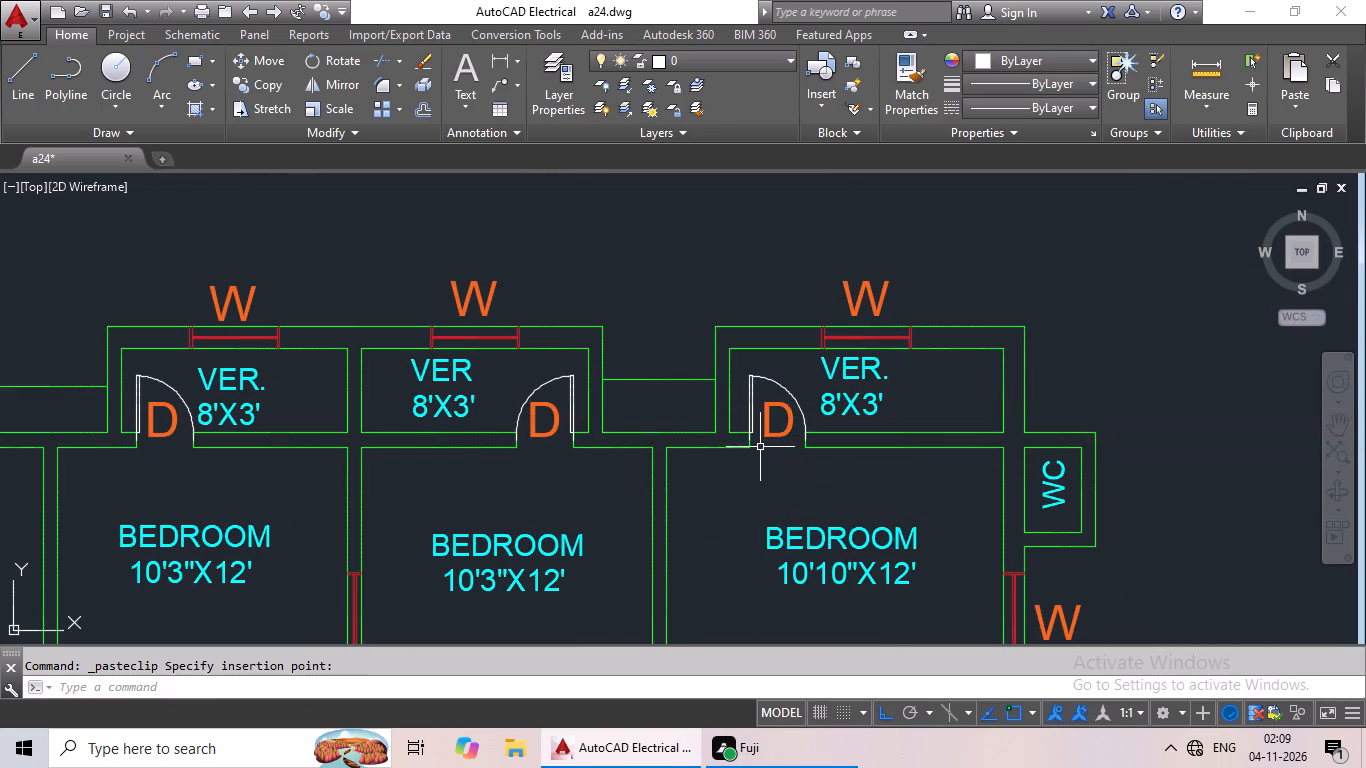
# Delete the spare D standing apart from the green plan.
pyautogui.scroll(-2, 760, 447)
pyautogui.moveTo(758, 499); pyautogui.dragTo(724, 393, button='middle')
pyautogui.scroll(-2, 720, 365)
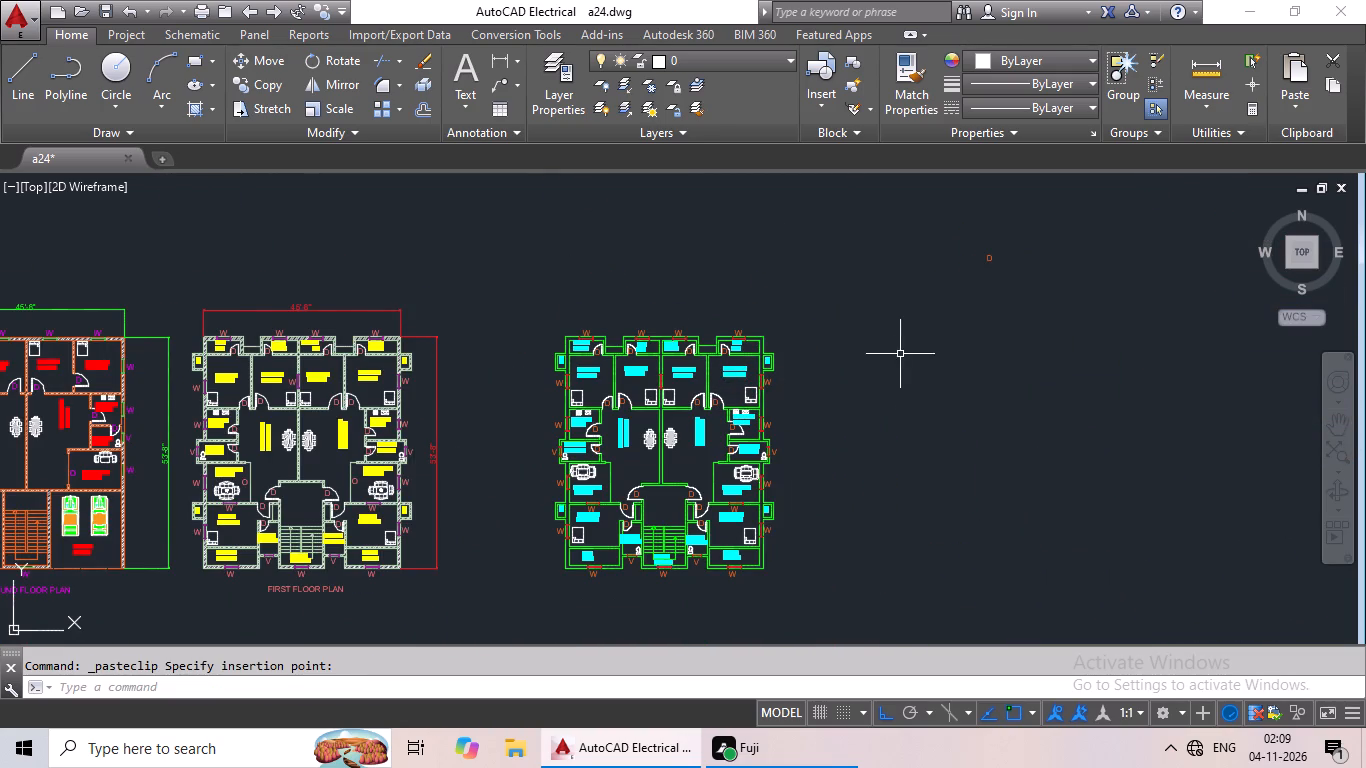
pyautogui.middleClick(830, 359)
pyautogui.moveTo(960, 426); pyautogui.dragTo(822, 466, button='middle')
pyautogui.scroll(-1, 957, 338)
pyautogui.moveTo(963, 334); pyautogui.dragTo(834, 395, button='middle')
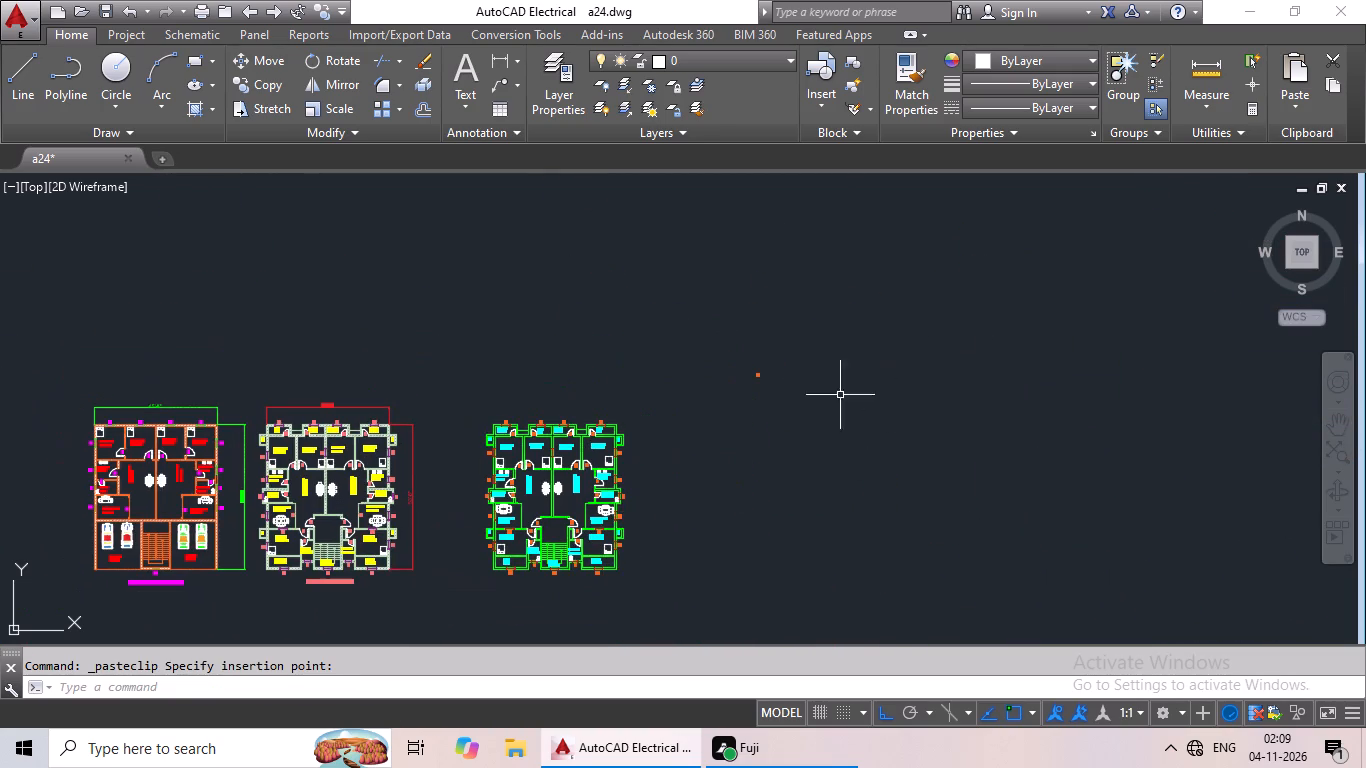
pyautogui.moveTo(815, 287); pyautogui.dragTo(935, 464)
pyautogui.press('Delete')
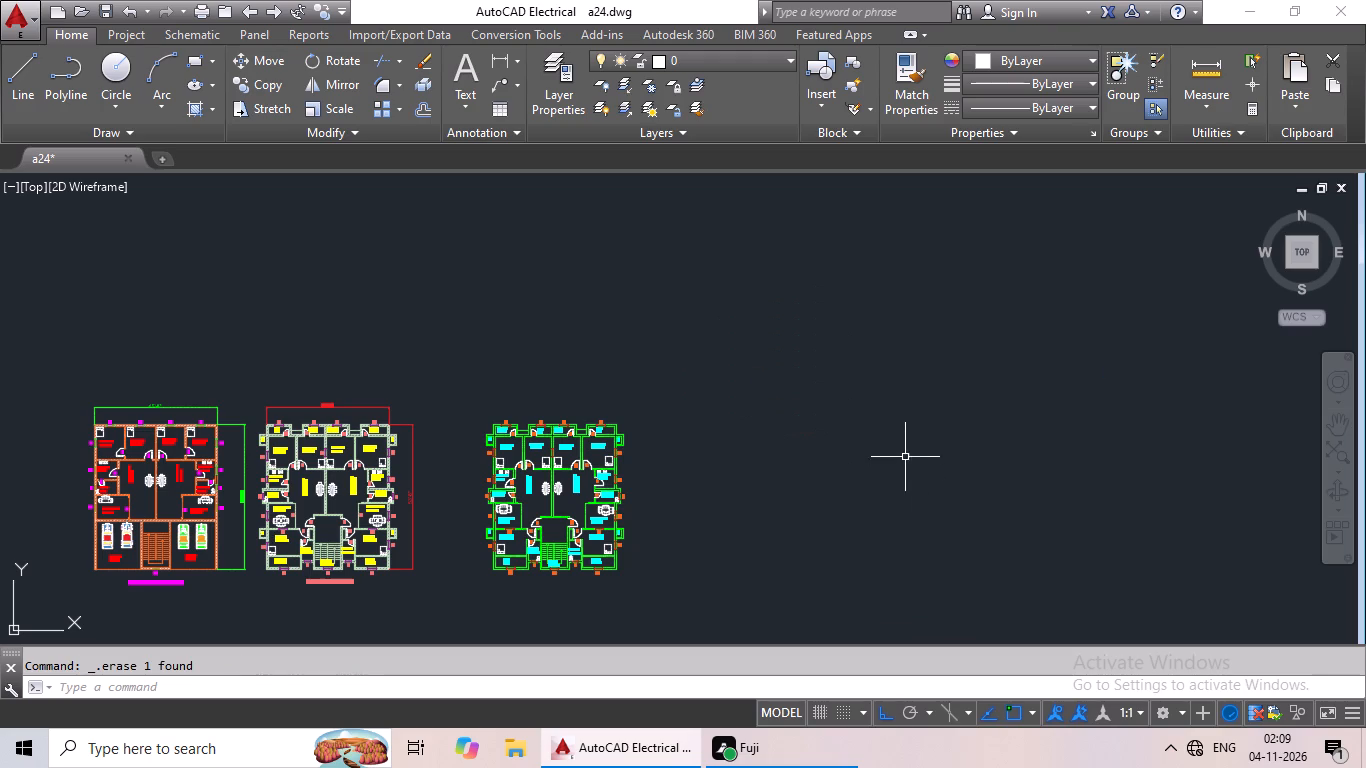
# Save the drawing.
pyautogui.hotkey('ctrl', 's')
# Hatch the green plan's bottom verandah, toilet and stair walls with the ANSI32 pattern at scale 1".
pyautogui.scroll(2, 579, 525)
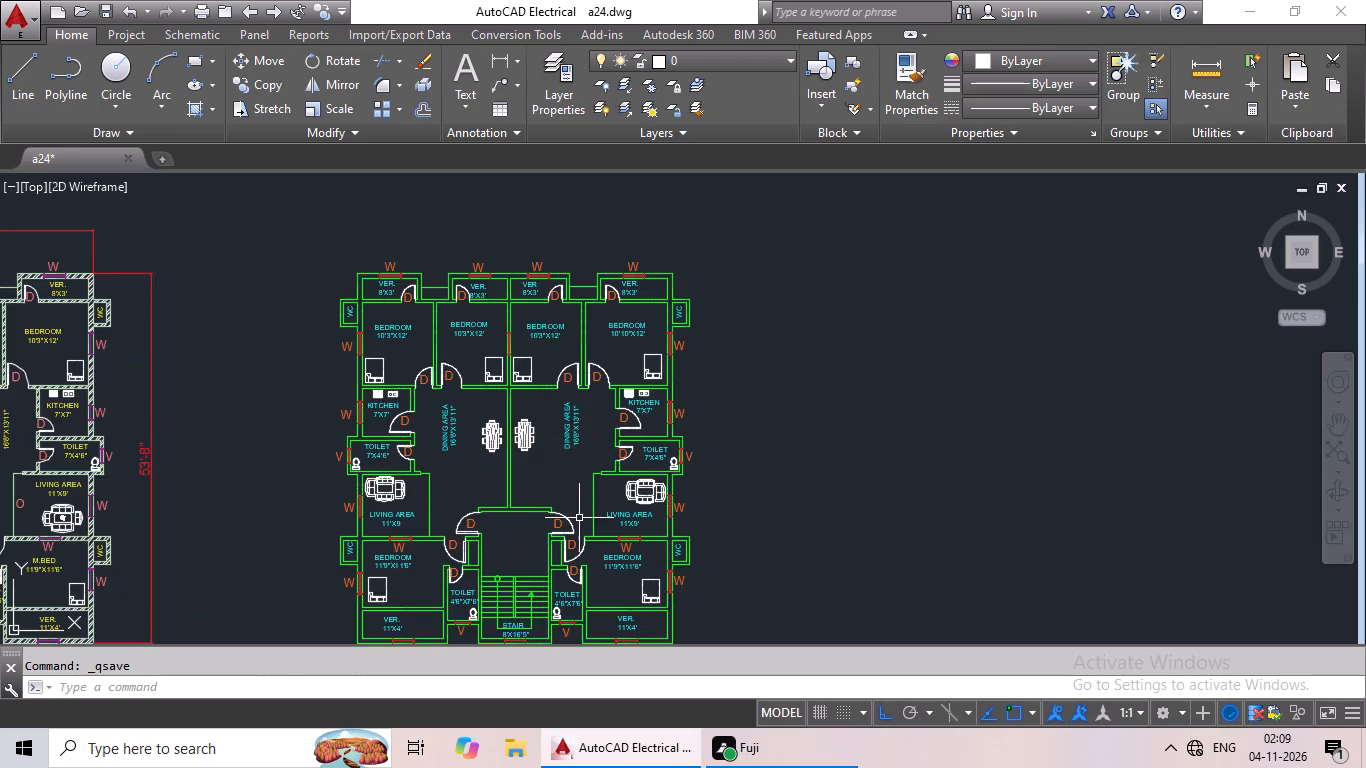
pyautogui.moveTo(604, 446); pyautogui.dragTo(615, 372, button='middle')
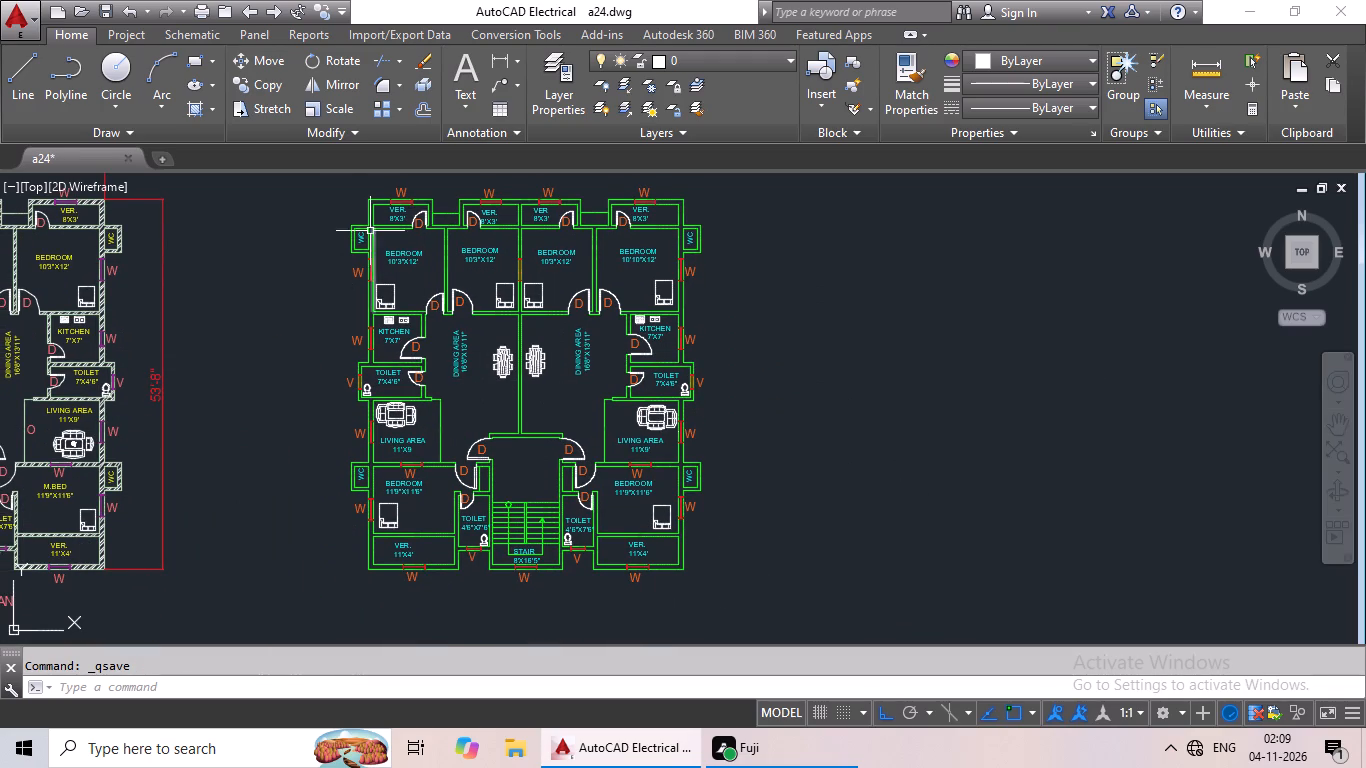
pyautogui.click(197, 108)
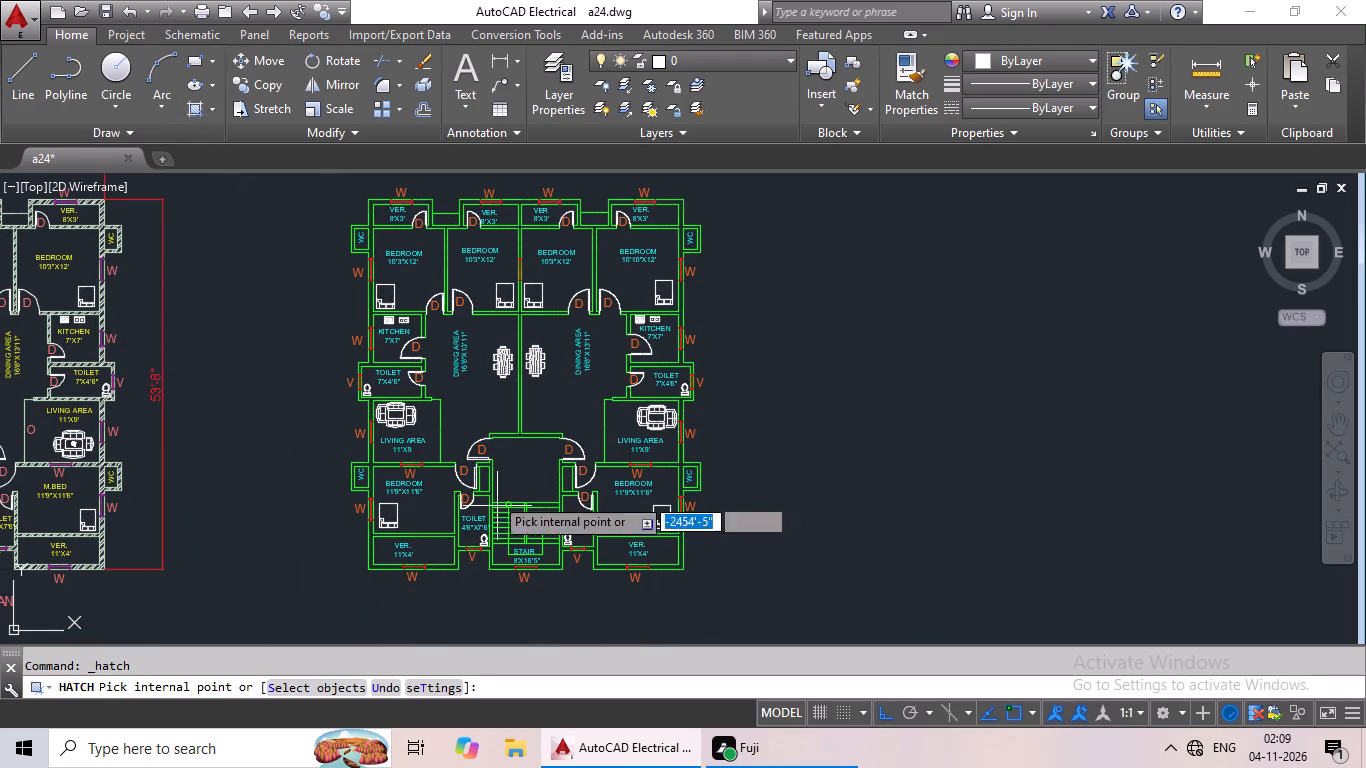
pyautogui.scroll(2, 443, 566)
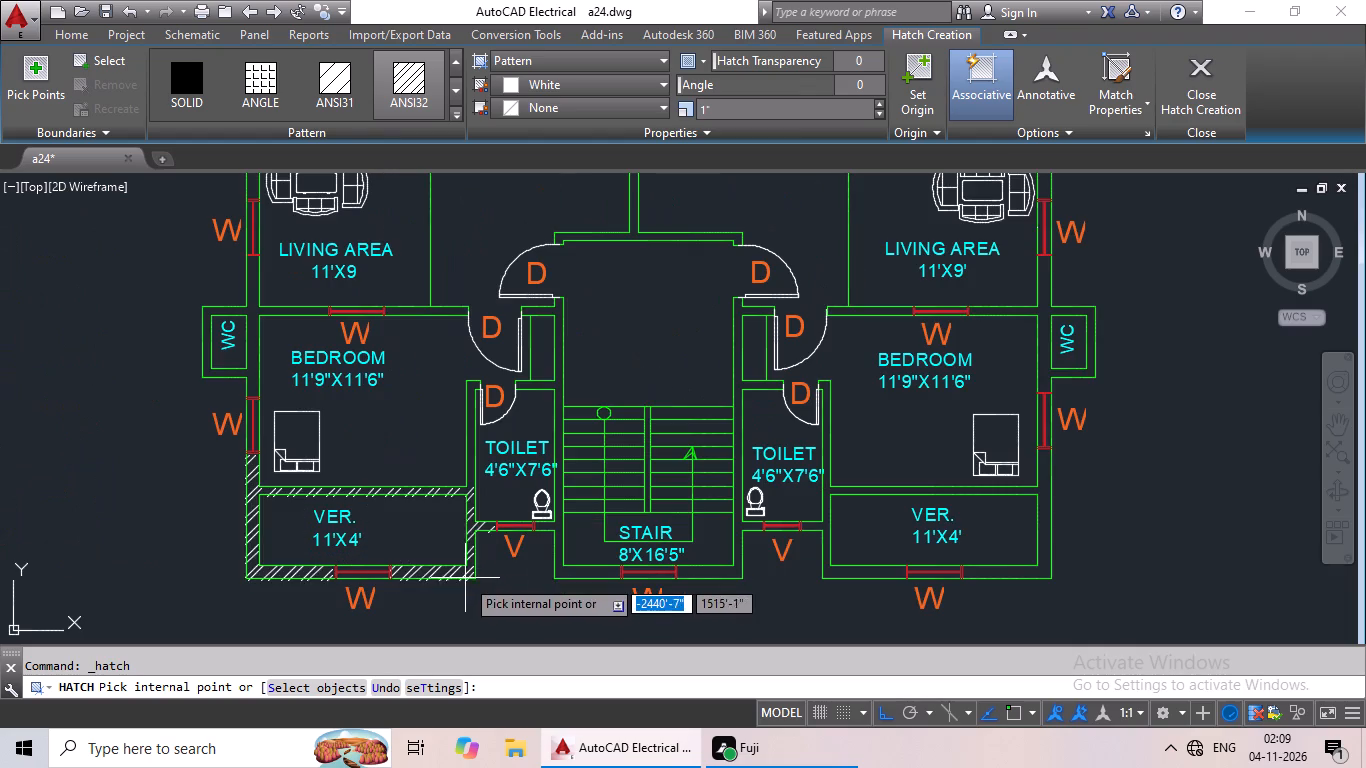
pyautogui.click(465, 578)
pyautogui.click(594, 572)
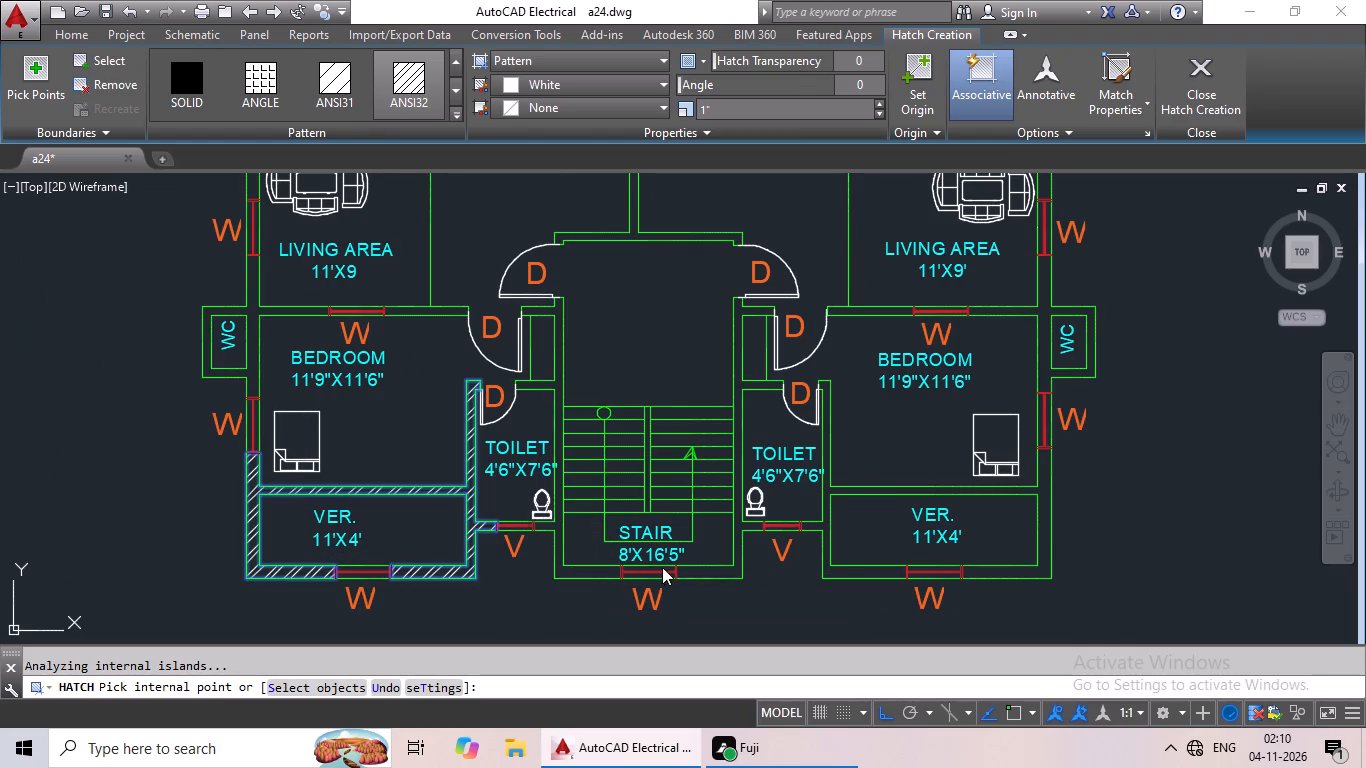
pyautogui.click(708, 576)
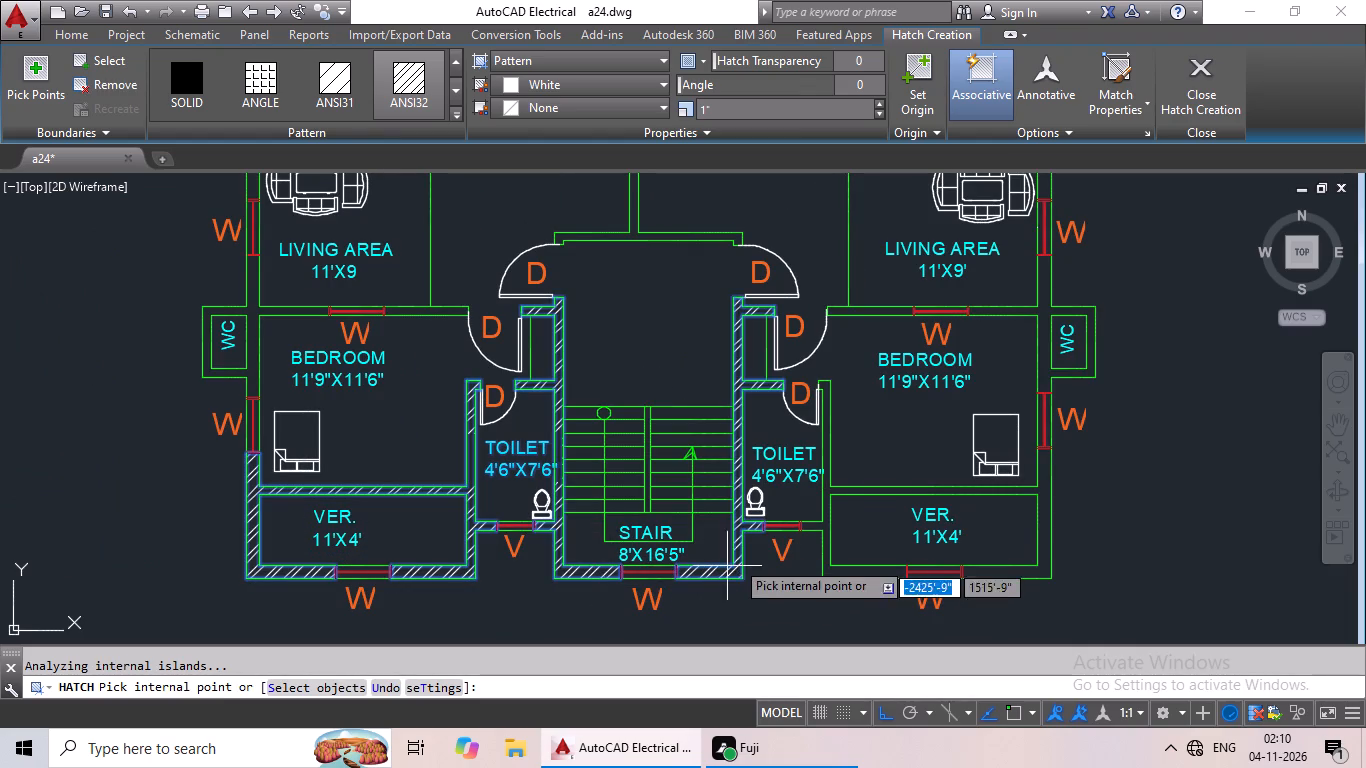
pyautogui.click(827, 527)
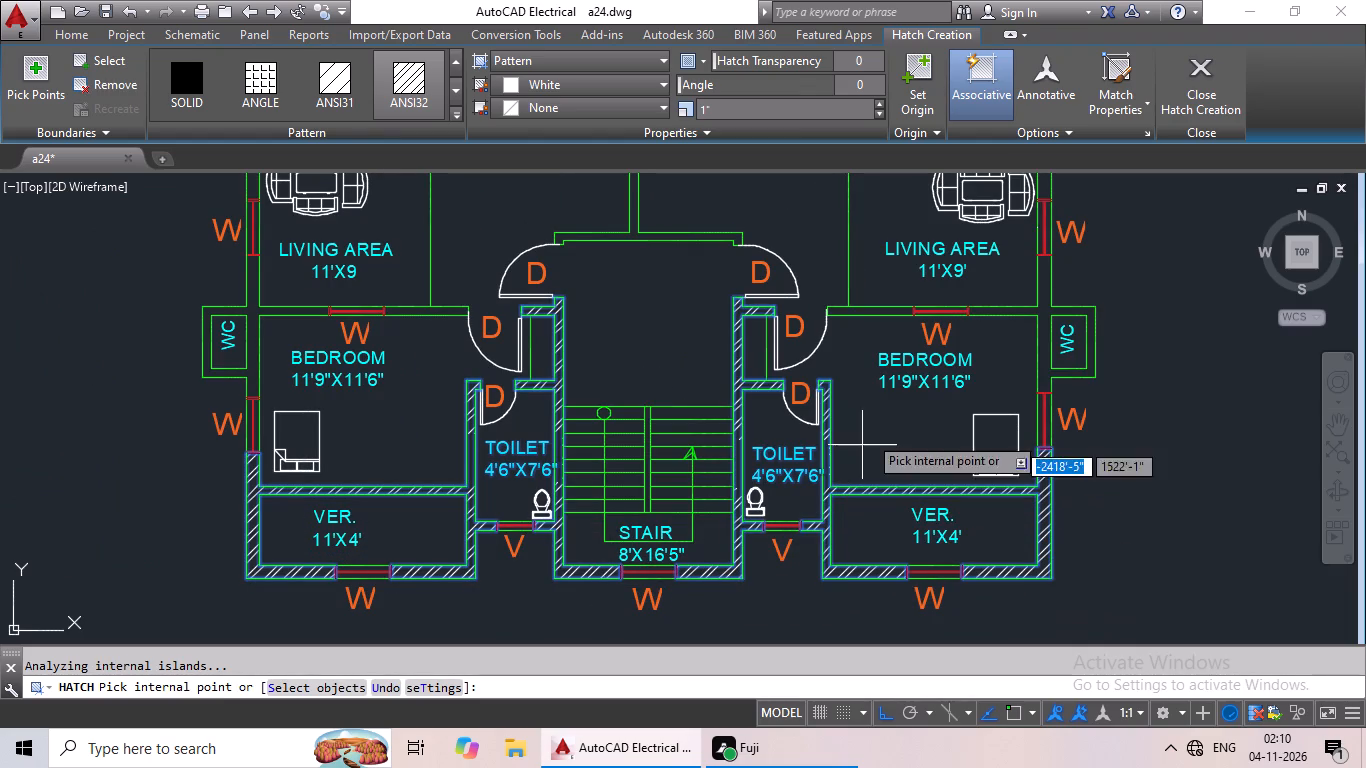
# Add to the hatch the walls between the lower bedrooms and living areas, including the lower WC walls, in both flats.
pyautogui.moveTo(880, 305); pyautogui.dragTo(767, 374, button='middle')
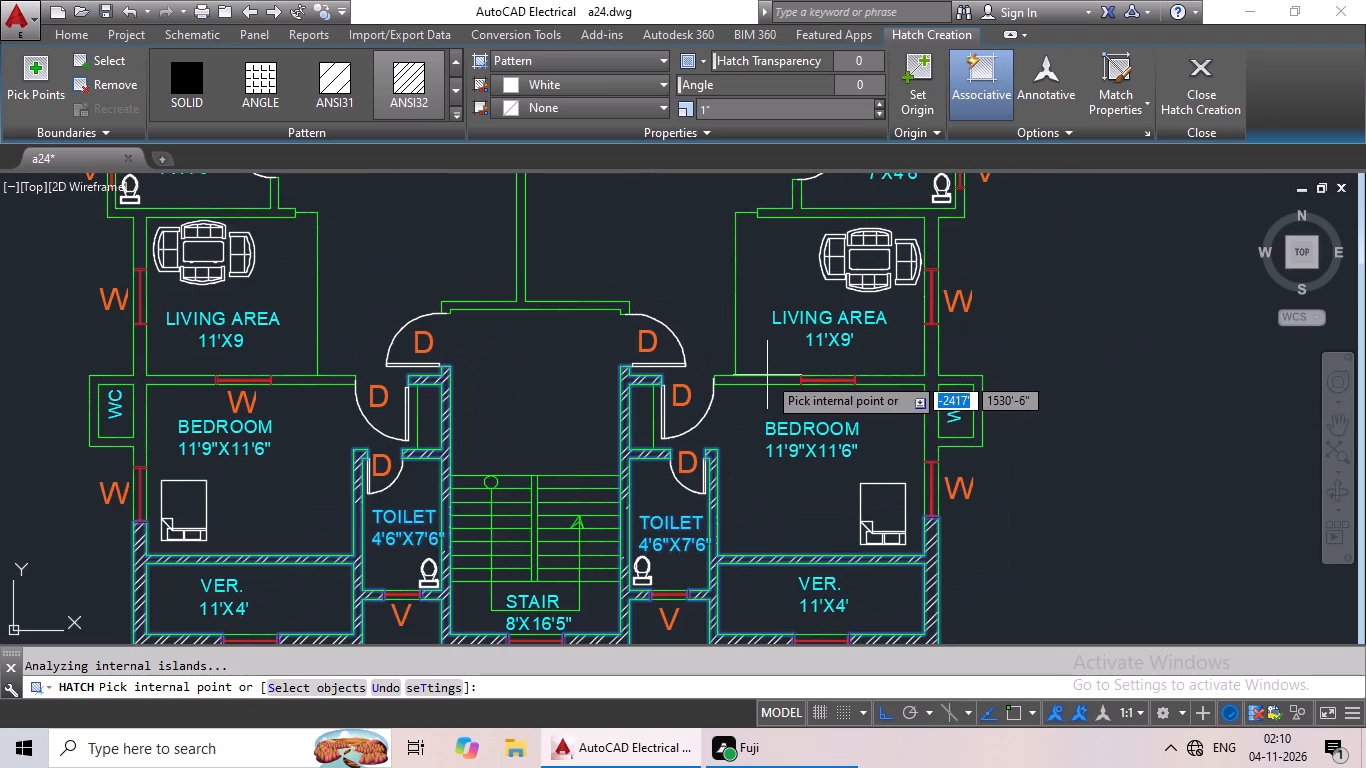
pyautogui.scroll(2, 767, 375)
pyautogui.click(696, 394)
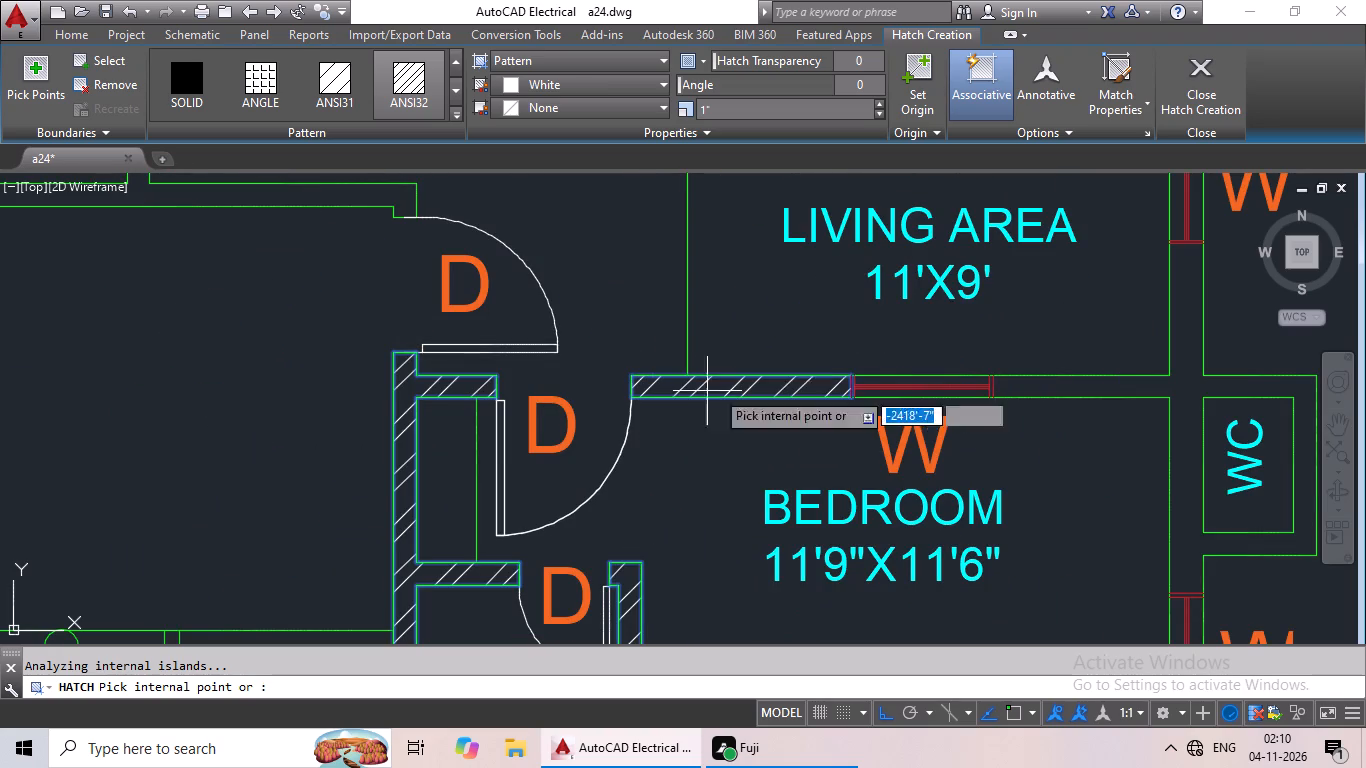
pyautogui.click(1049, 385)
pyautogui.scroll(-3, 1049, 385)
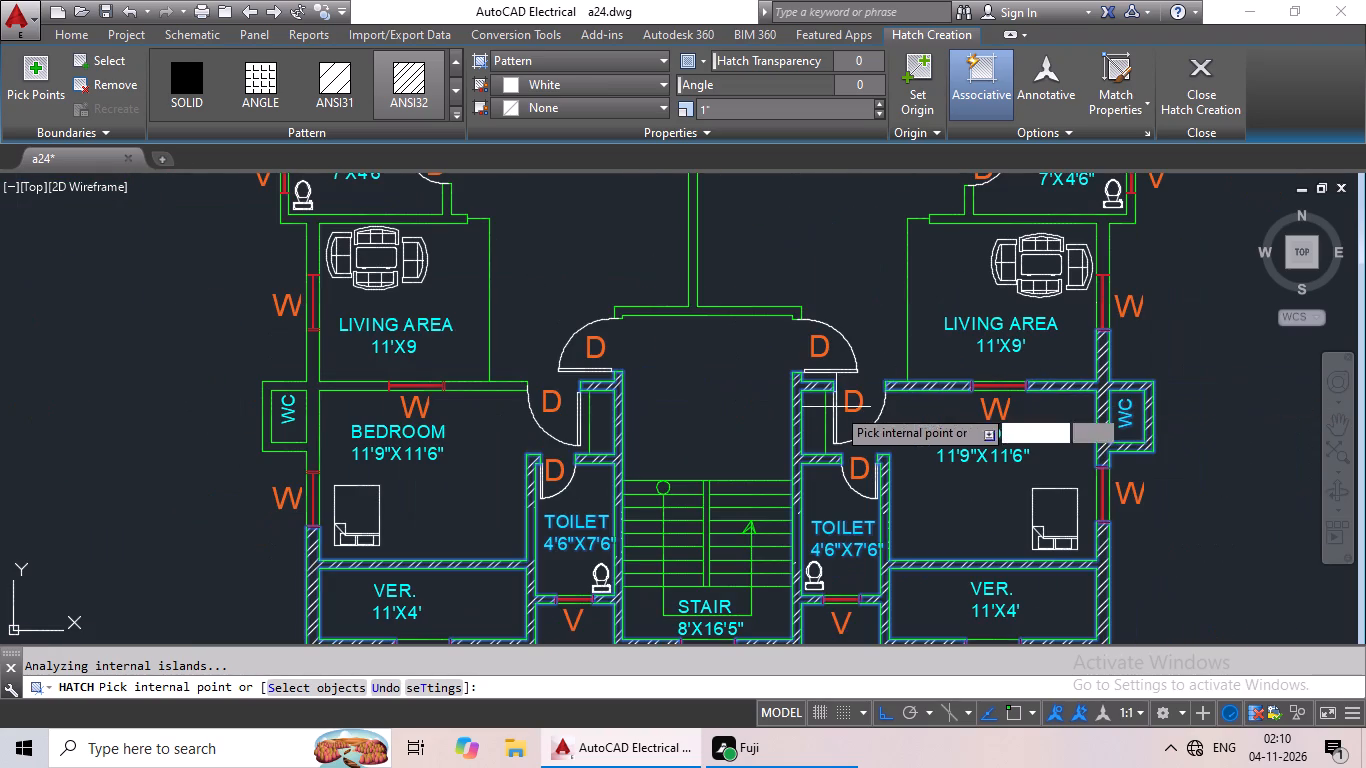
pyautogui.click(314, 390)
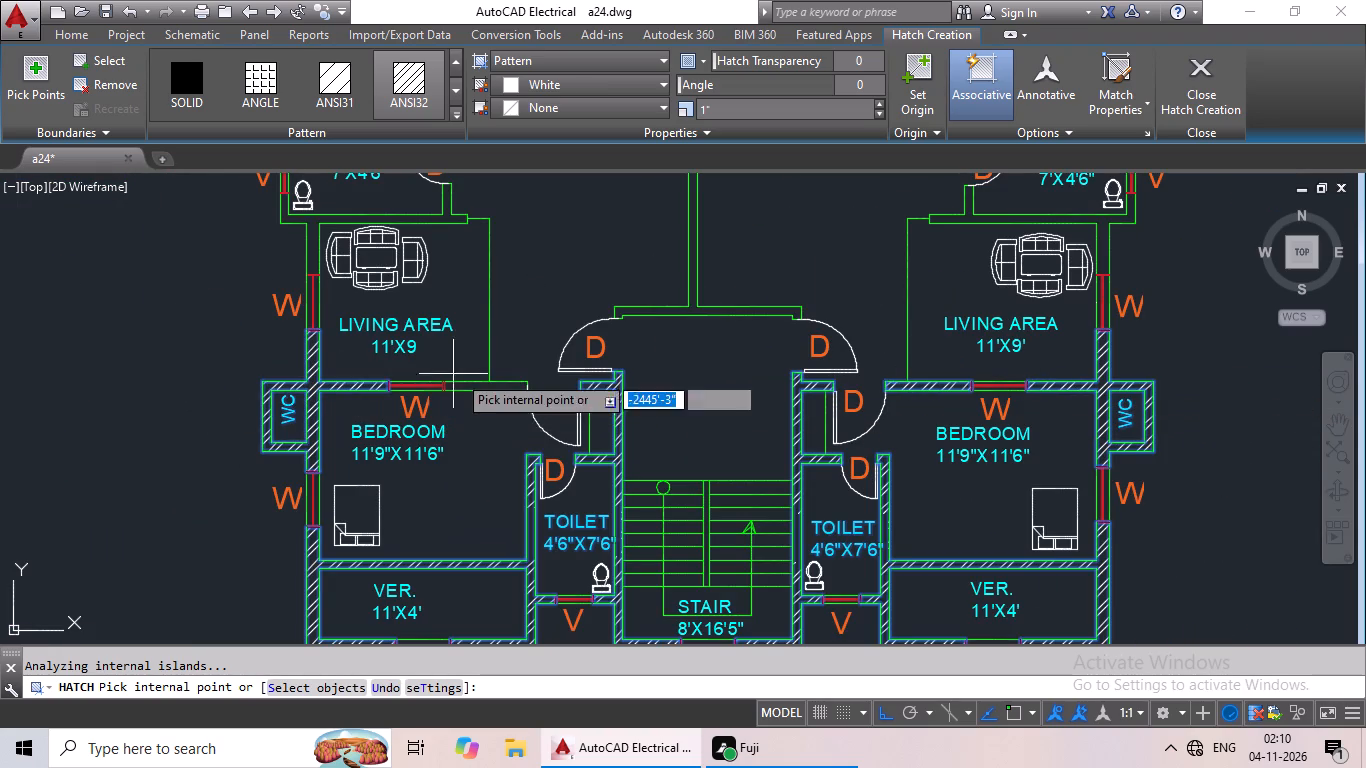
pyautogui.click(478, 389)
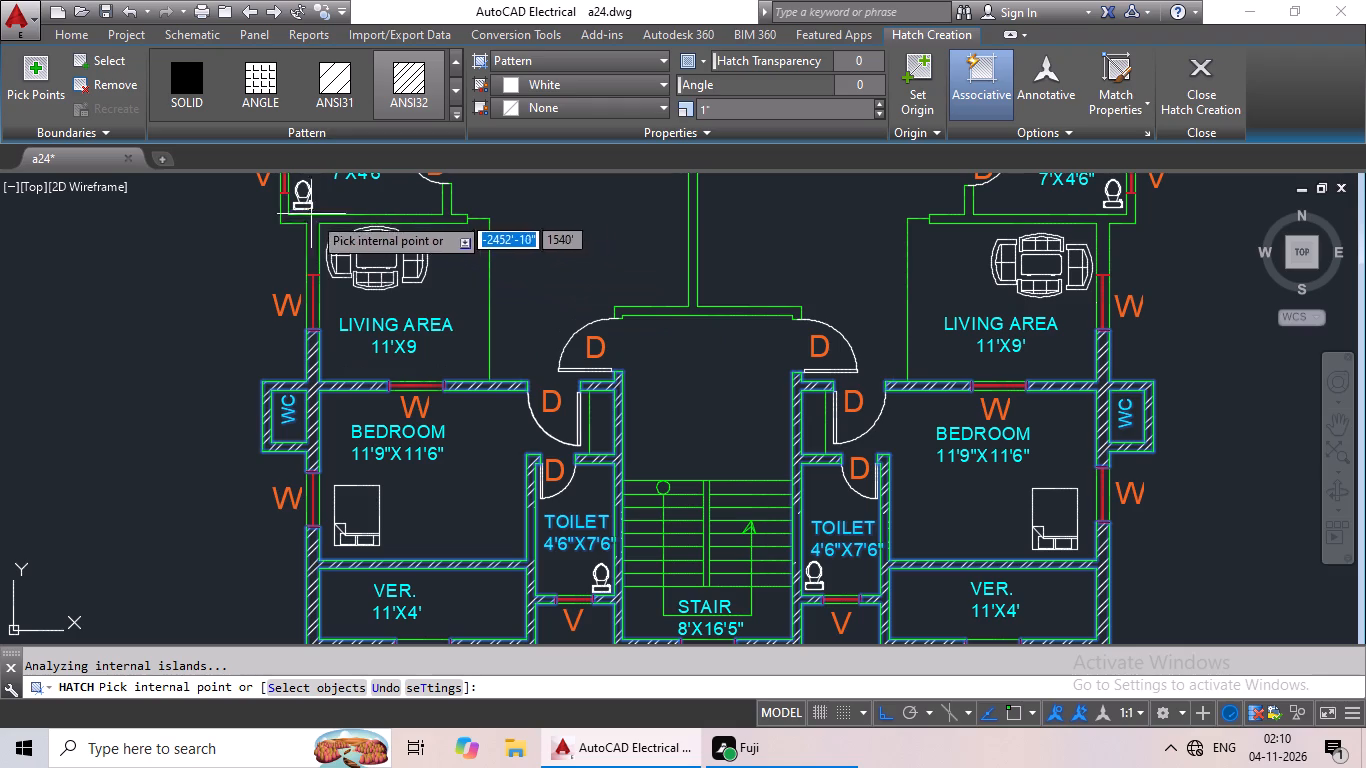
# Add the left flat's 7'X4'6" toilet and kitchen walls and the central wall between the dining areas to the hatch.
pyautogui.click(315, 227)
pyautogui.moveTo(315, 229); pyautogui.dragTo(359, 508, button='middle')
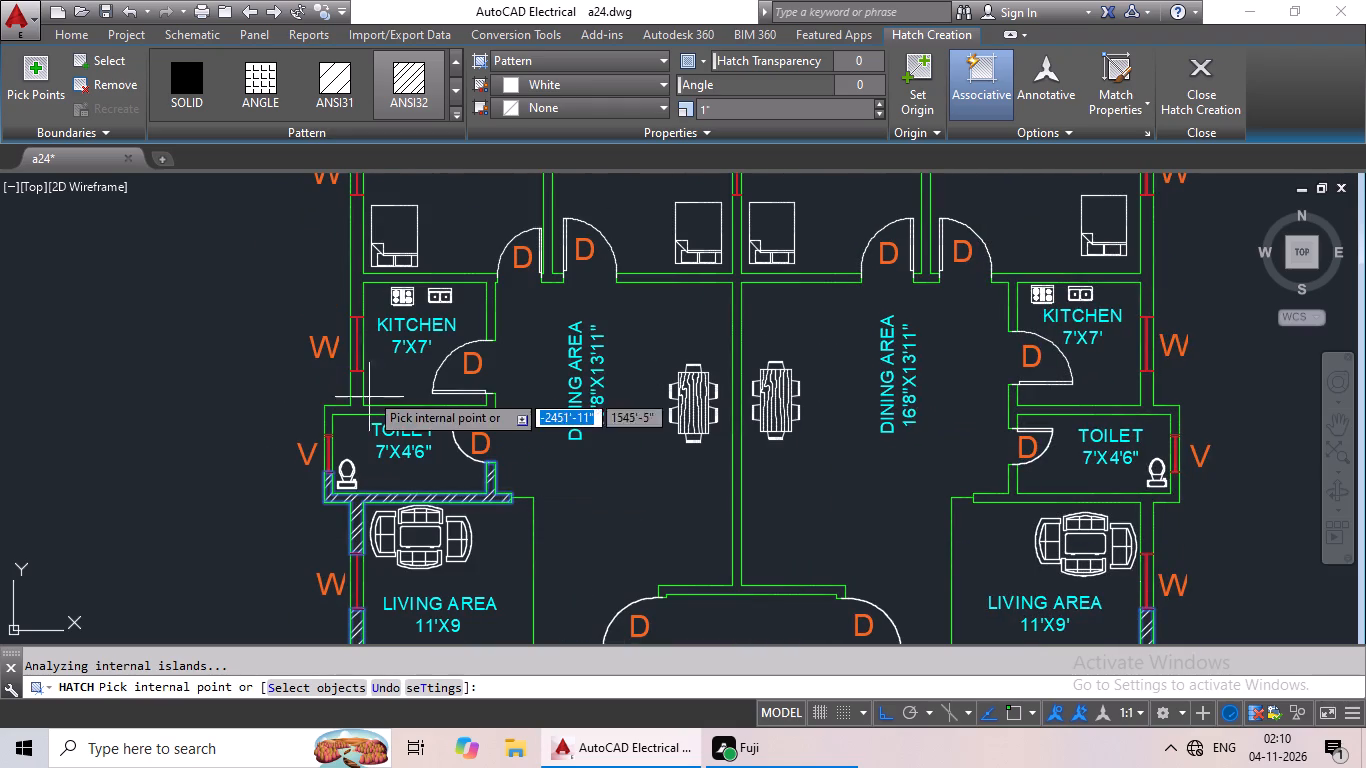
pyautogui.click(359, 413)
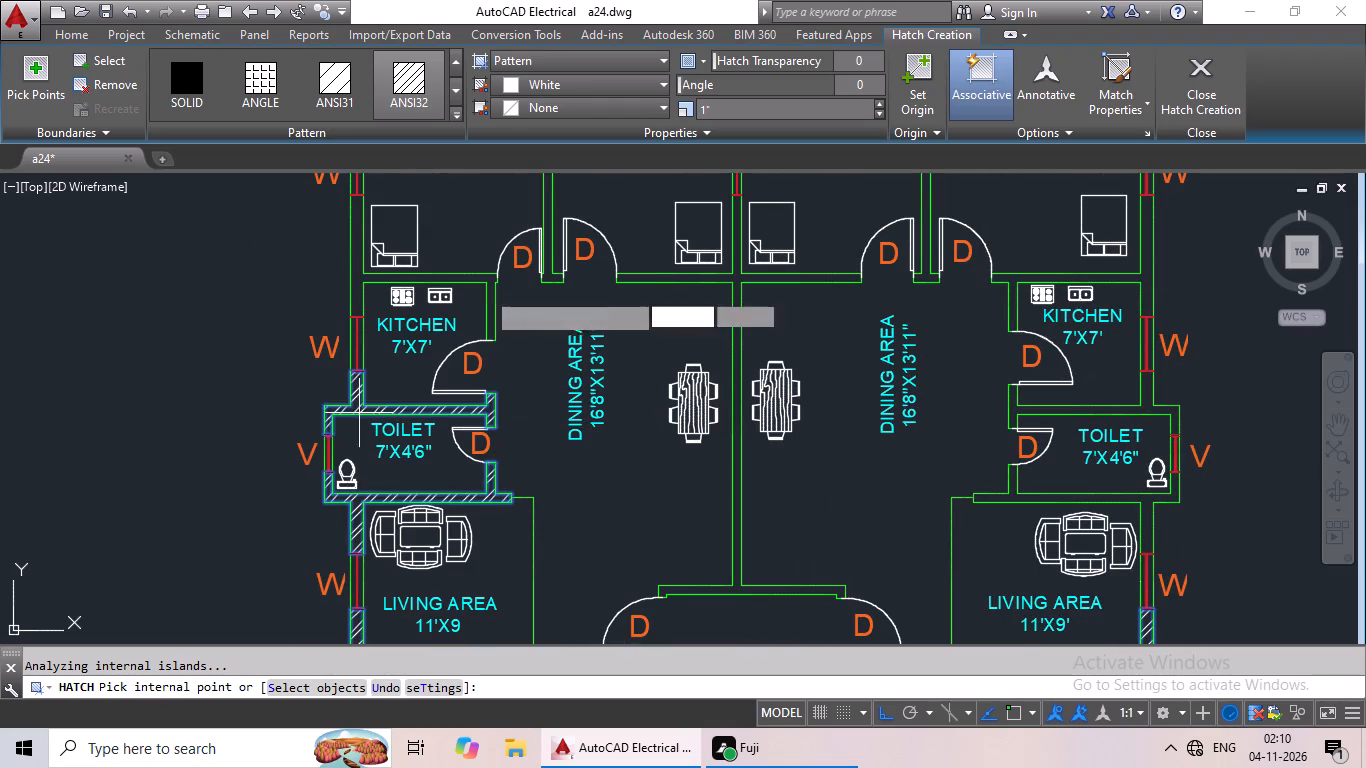
pyautogui.click(493, 279)
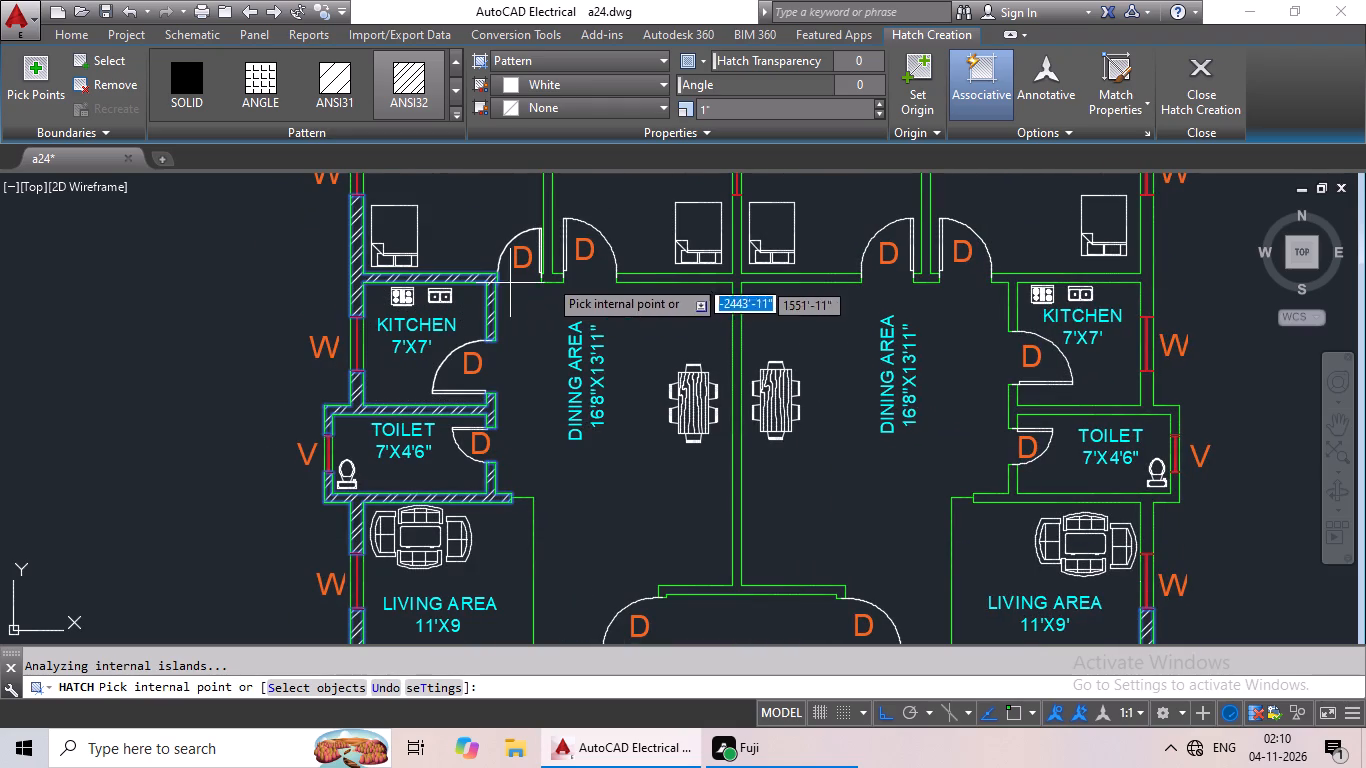
pyautogui.scroll(-3, 549, 279)
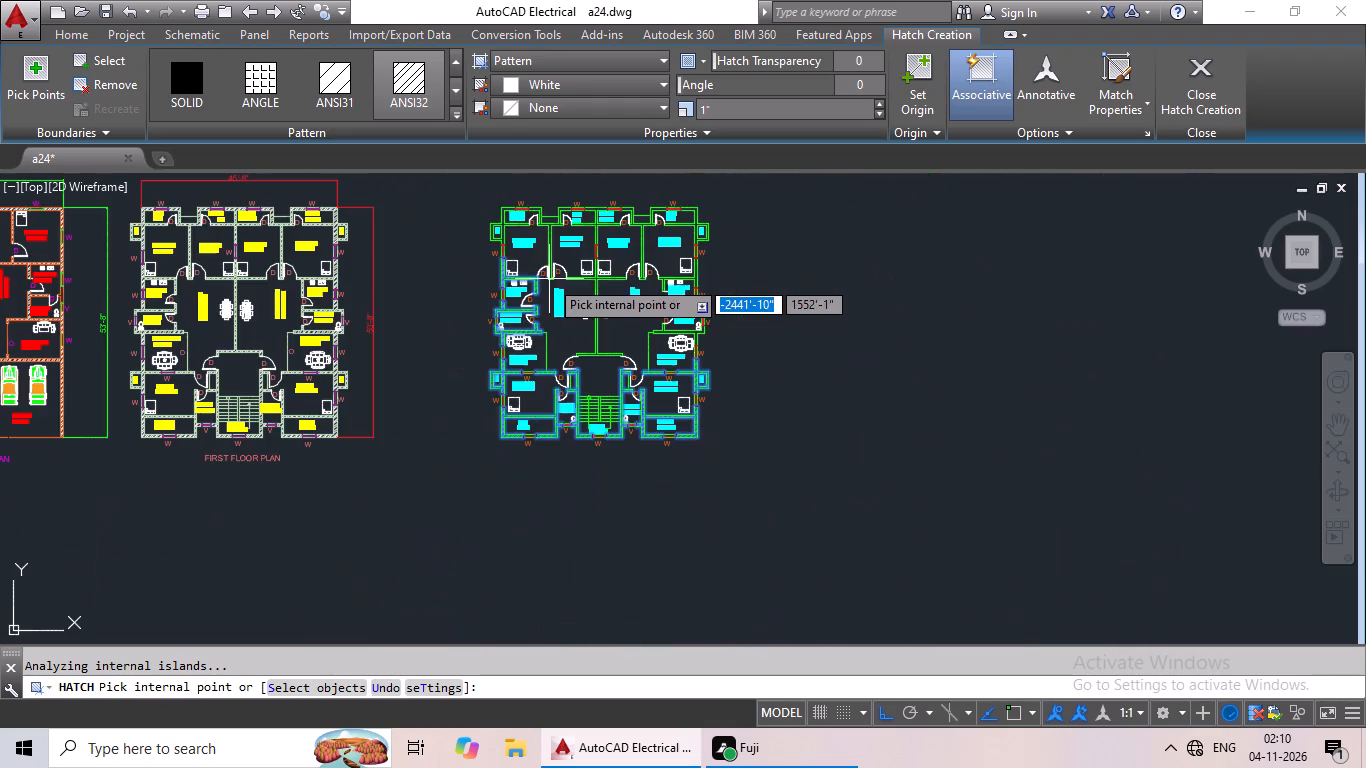
pyautogui.scroll(3, 584, 278)
pyautogui.click(590, 282)
pyautogui.scroll(-2, 611, 288)
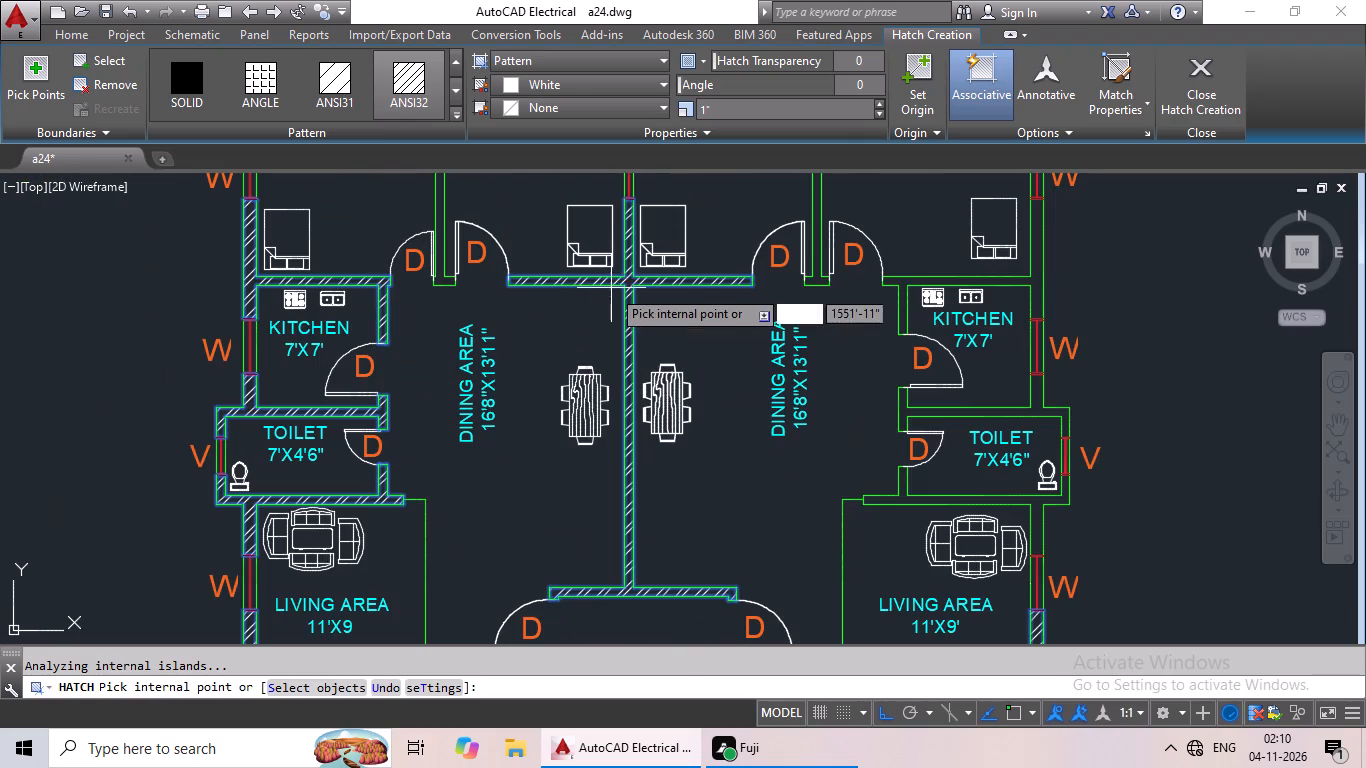
# Add the upper bedroom, 8'X3' verandah and upper WC walls of both flats to the hatch, down to the right kitchen.
pyautogui.moveTo(620, 301); pyautogui.dragTo(638, 475, button='middle')
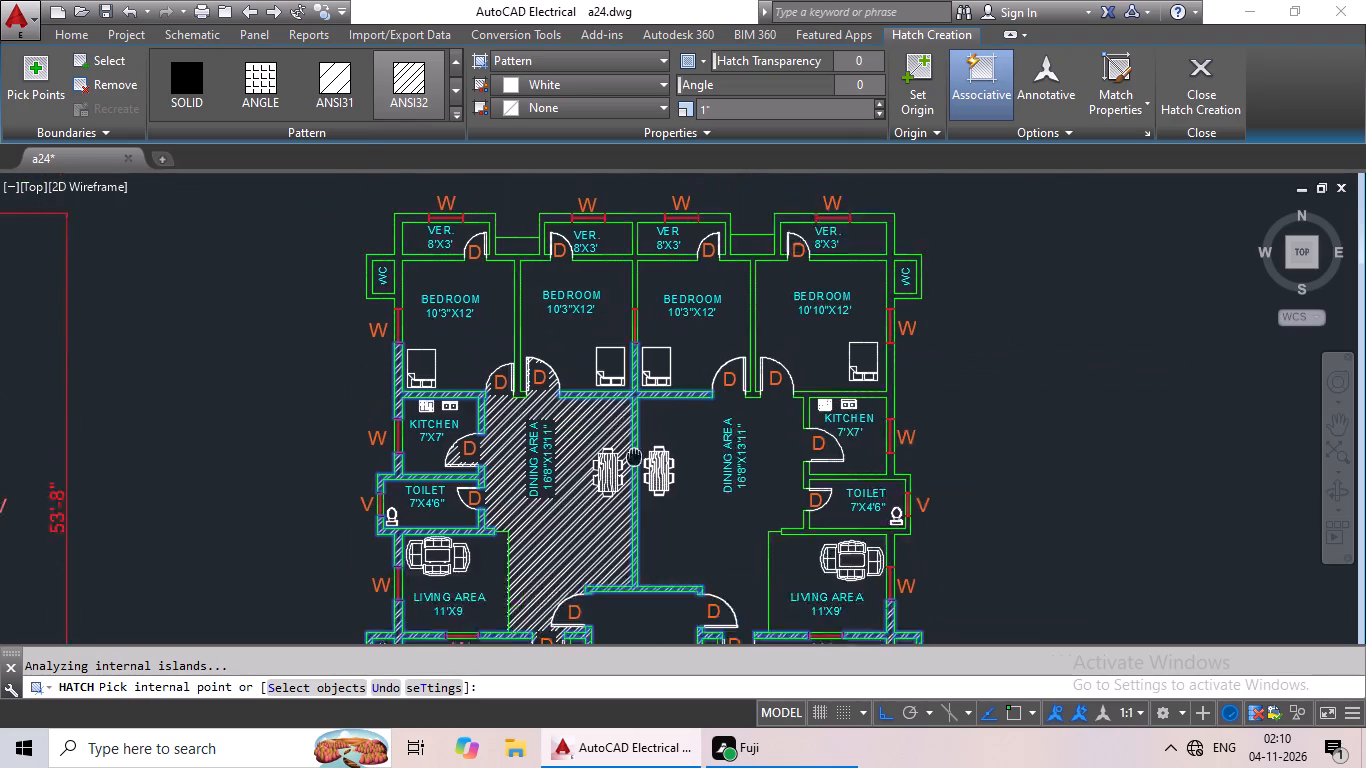
pyautogui.moveTo(638, 475); pyautogui.dragTo(641, 488, button='middle')
pyautogui.scroll(1, 535, 469)
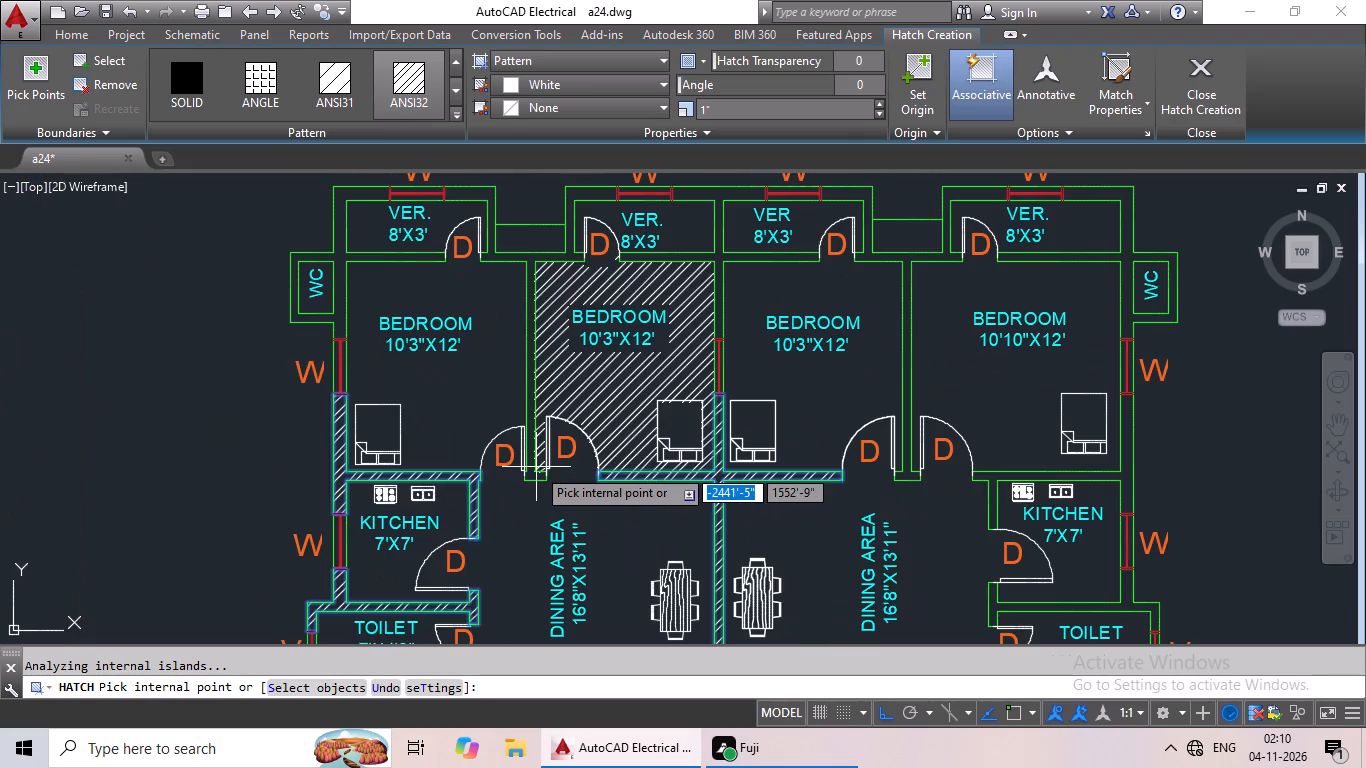
pyautogui.click(533, 471)
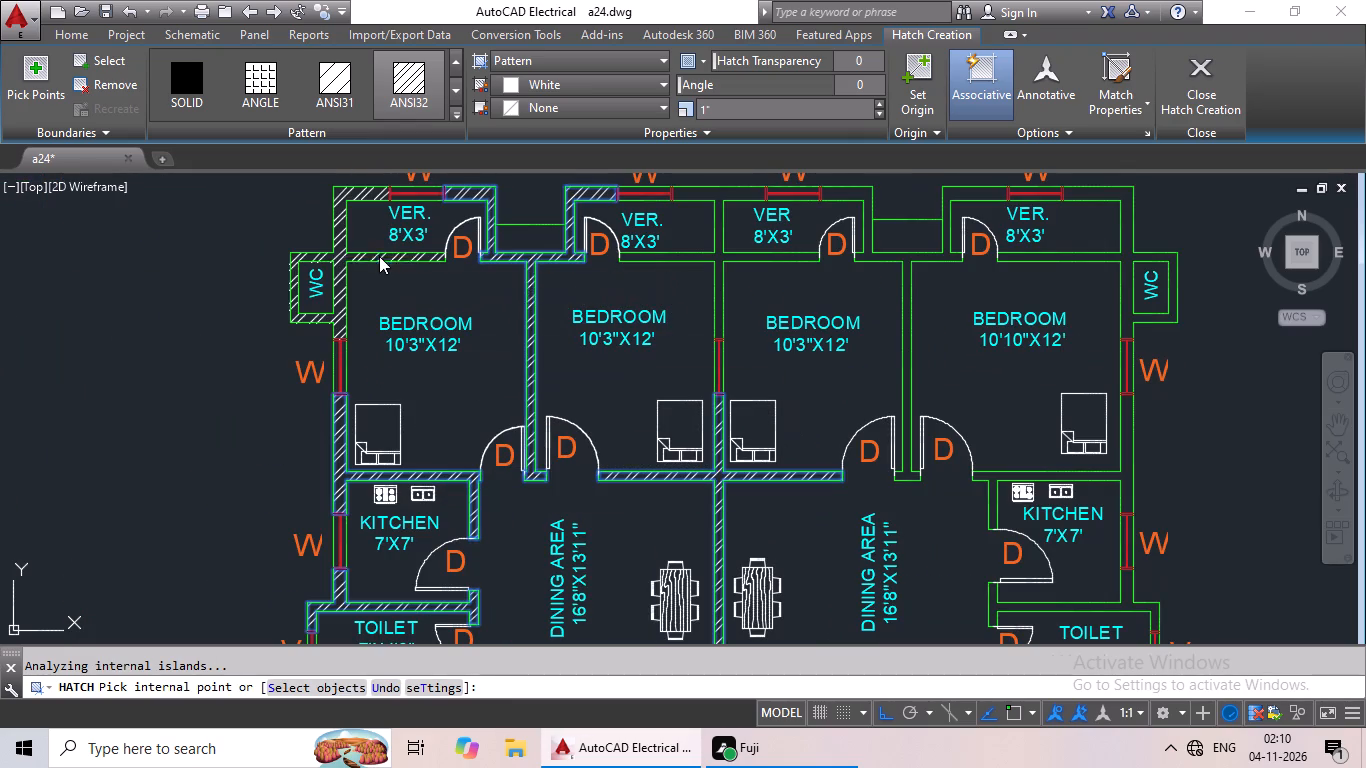
pyautogui.click(379, 256)
pyautogui.click(718, 251)
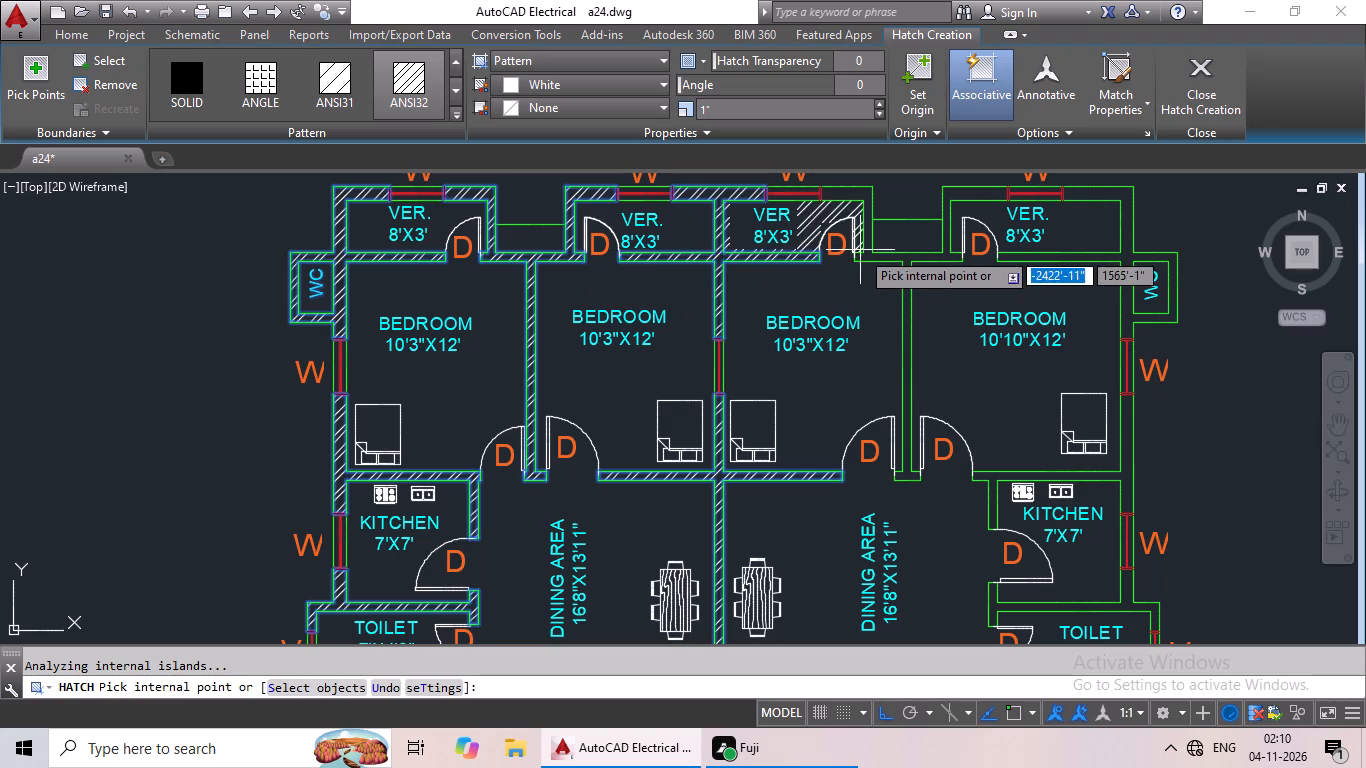
pyautogui.click(872, 259)
pyautogui.moveTo(986, 282); pyautogui.dragTo(752, 321, button='middle')
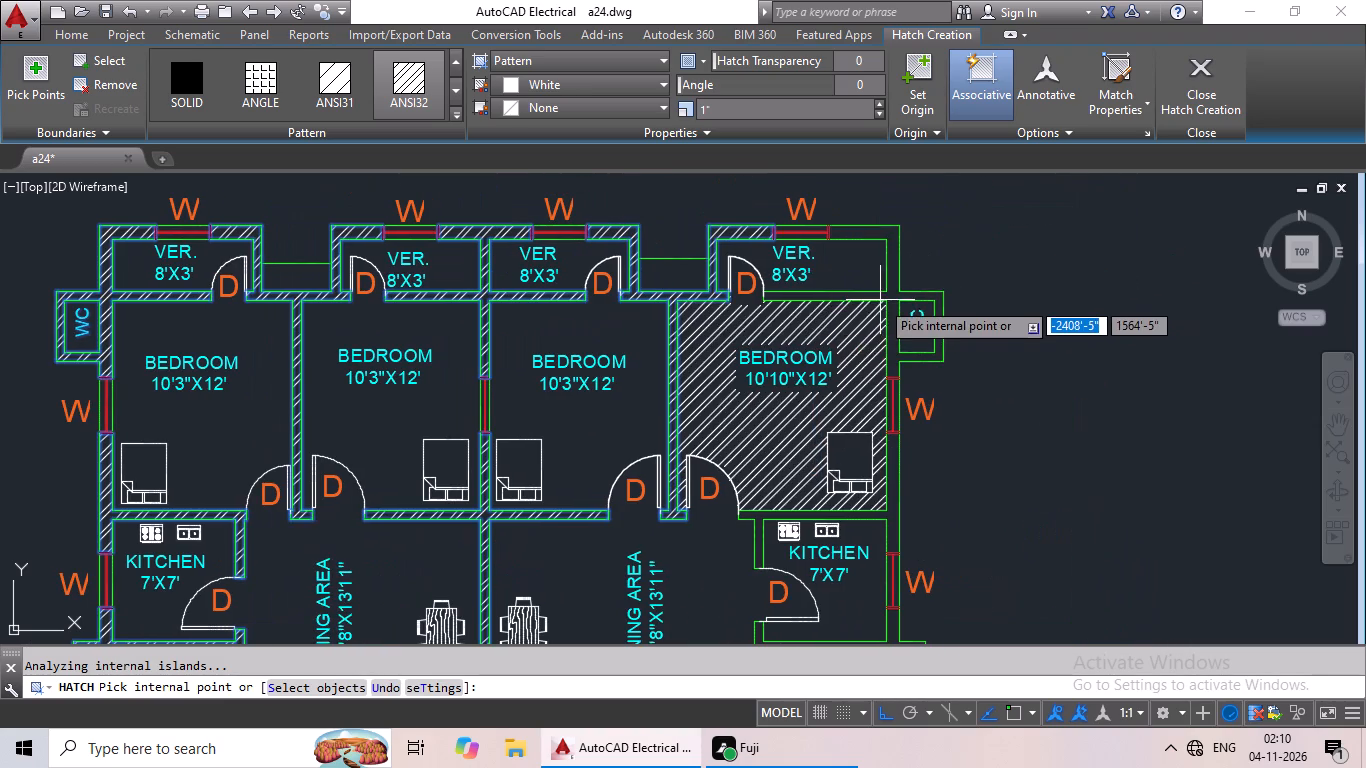
pyautogui.click(887, 295)
pyautogui.click(891, 466)
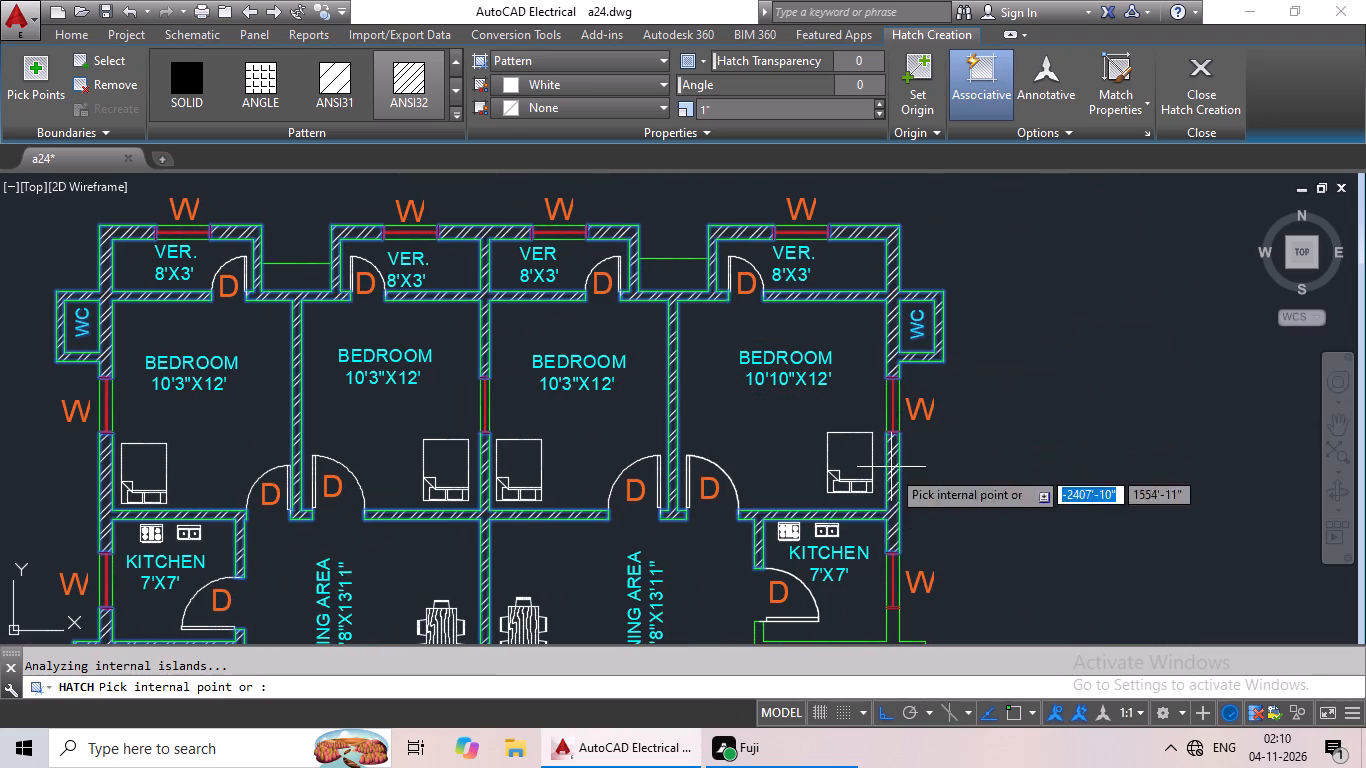
# Hatch the right flat's remaining walls around the 7'X4'6" toilet and beside the living area, and finish the hatch.
pyautogui.moveTo(894, 524); pyautogui.dragTo(842, 371, button='middle')
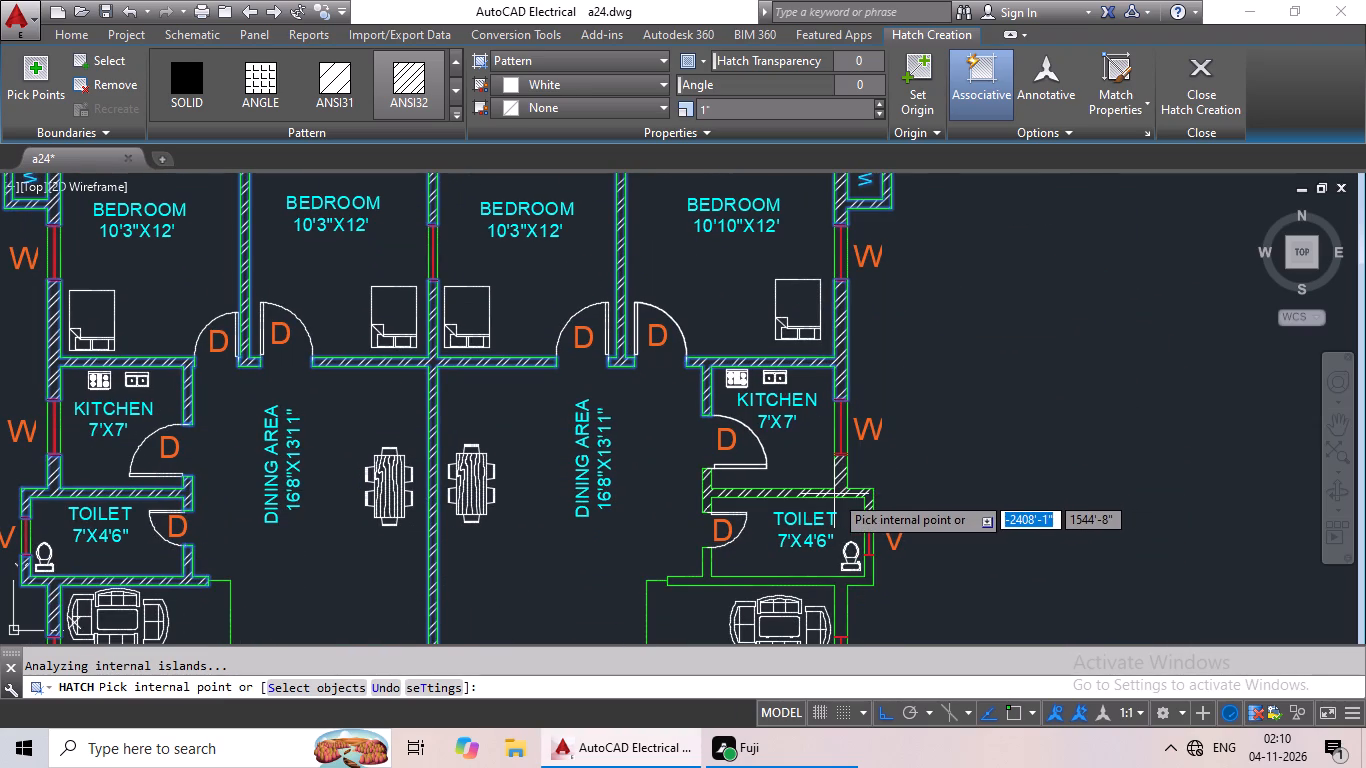
pyautogui.click(840, 485)
pyautogui.moveTo(840, 485); pyautogui.dragTo(784, 341, button='middle')
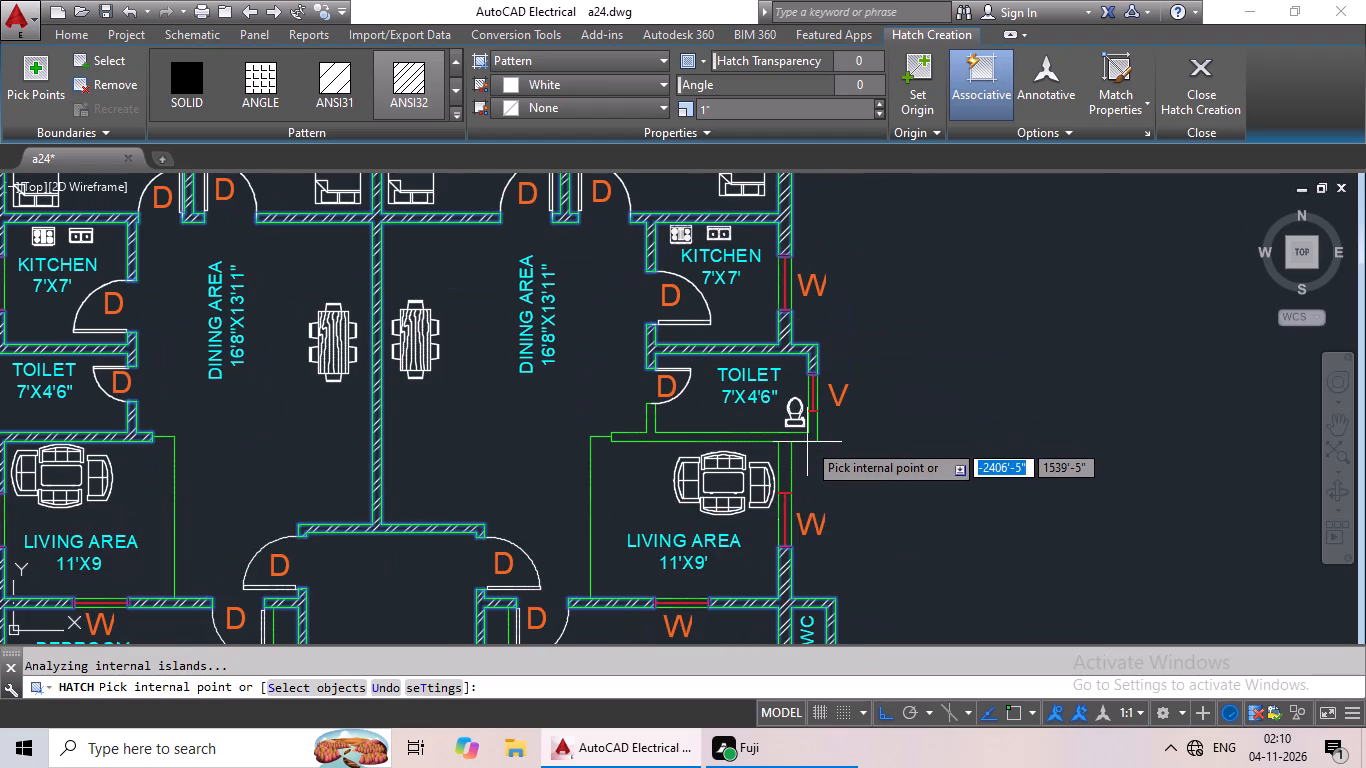
pyautogui.click(784, 453)
pyautogui.scroll(-2, 902, 394)
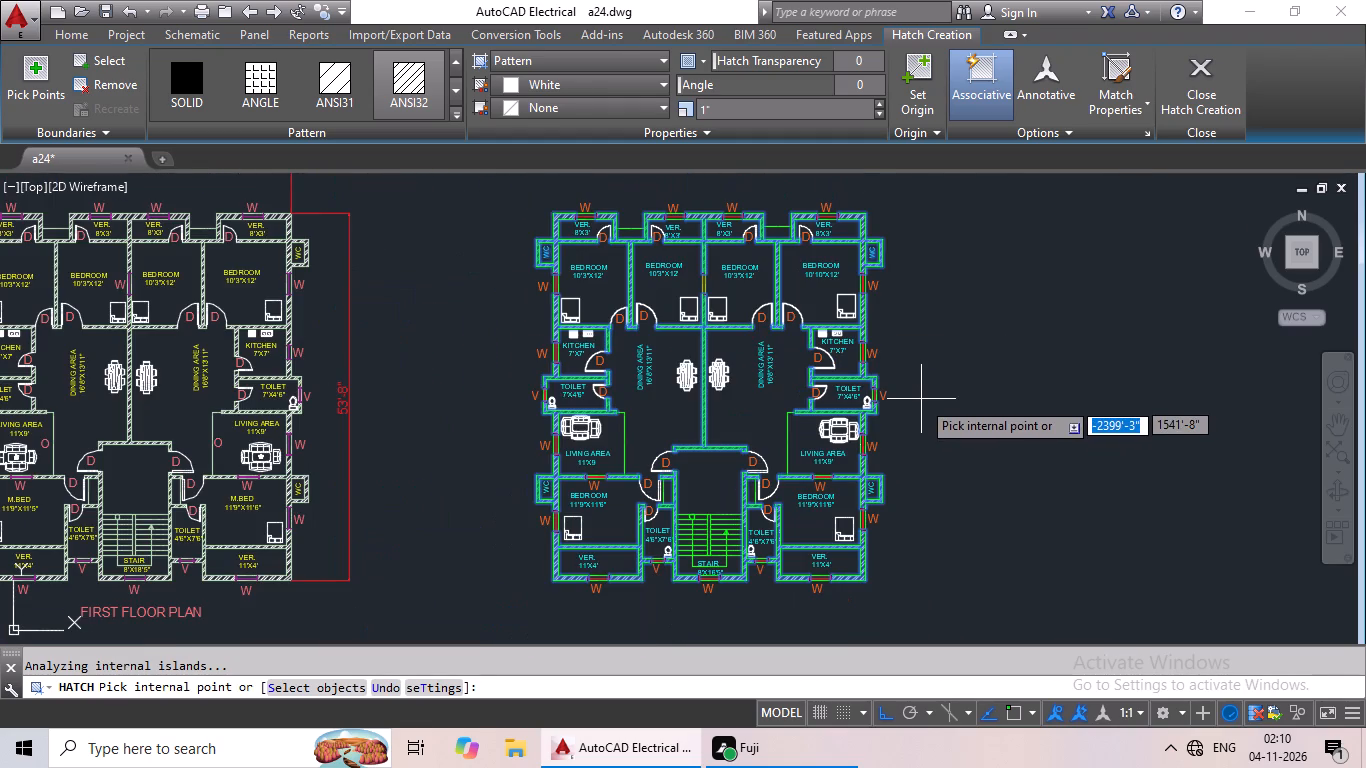
pyautogui.press('Escape')
# Add a linear dimension of the green plan's overall width between its top outer corners, placed above the plan.
pyautogui.moveTo(960, 413); pyautogui.dragTo(777, 448, button='middle')
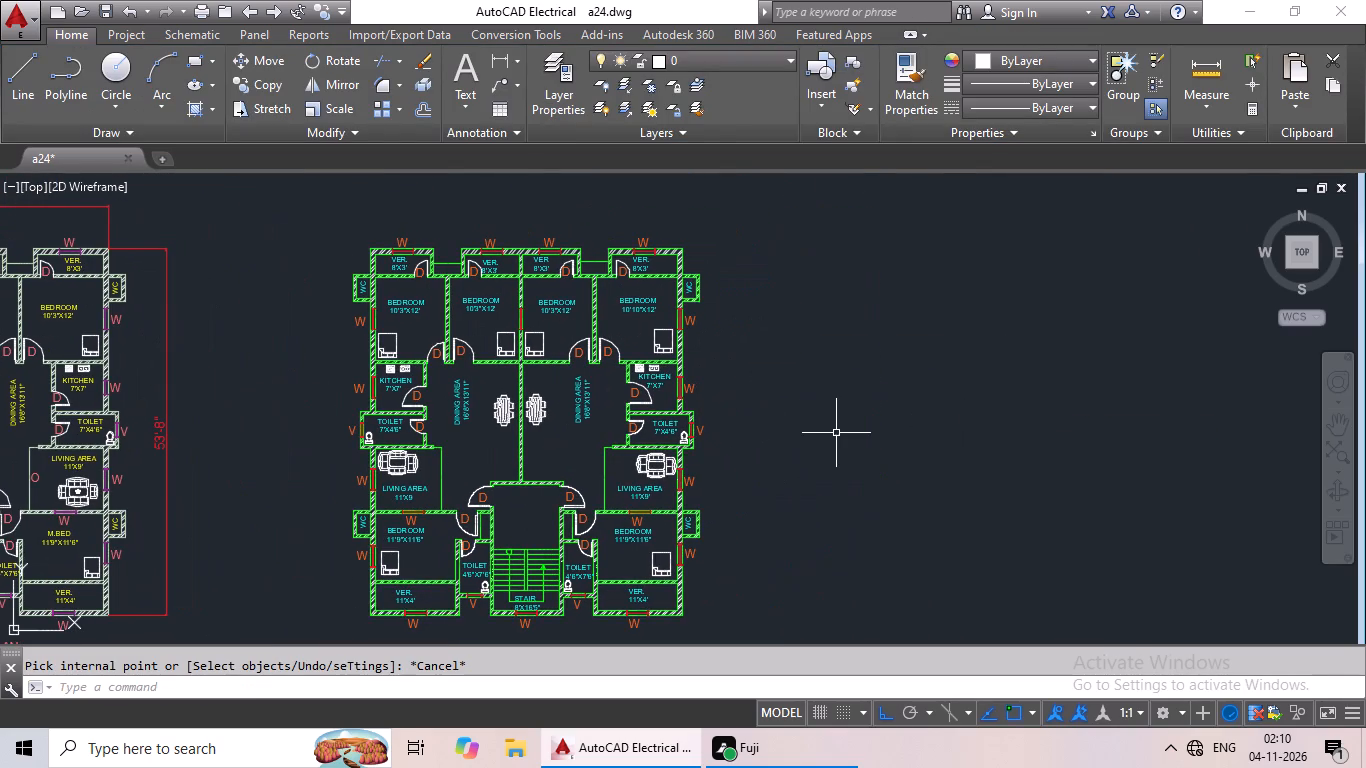
pyautogui.scroll(-2, 839, 427)
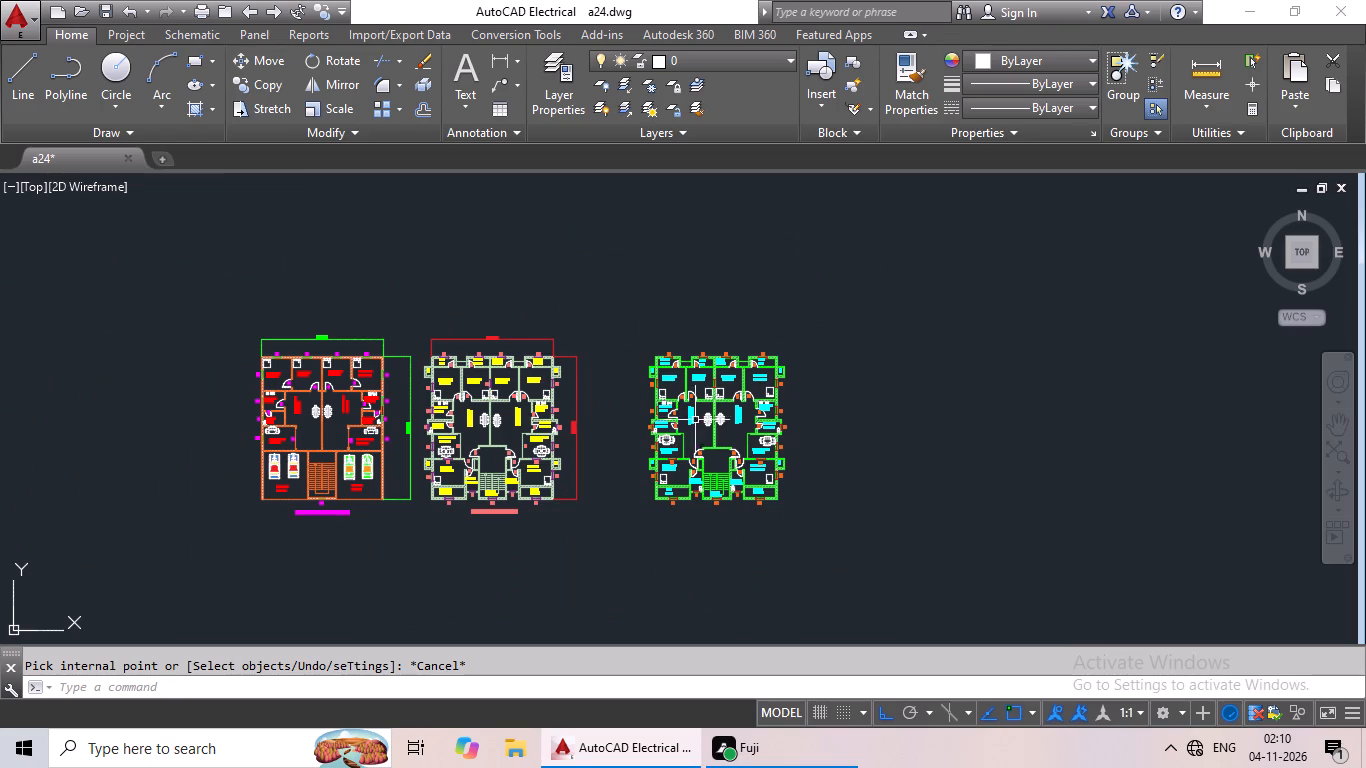
pyautogui.scroll(1, 767, 353)
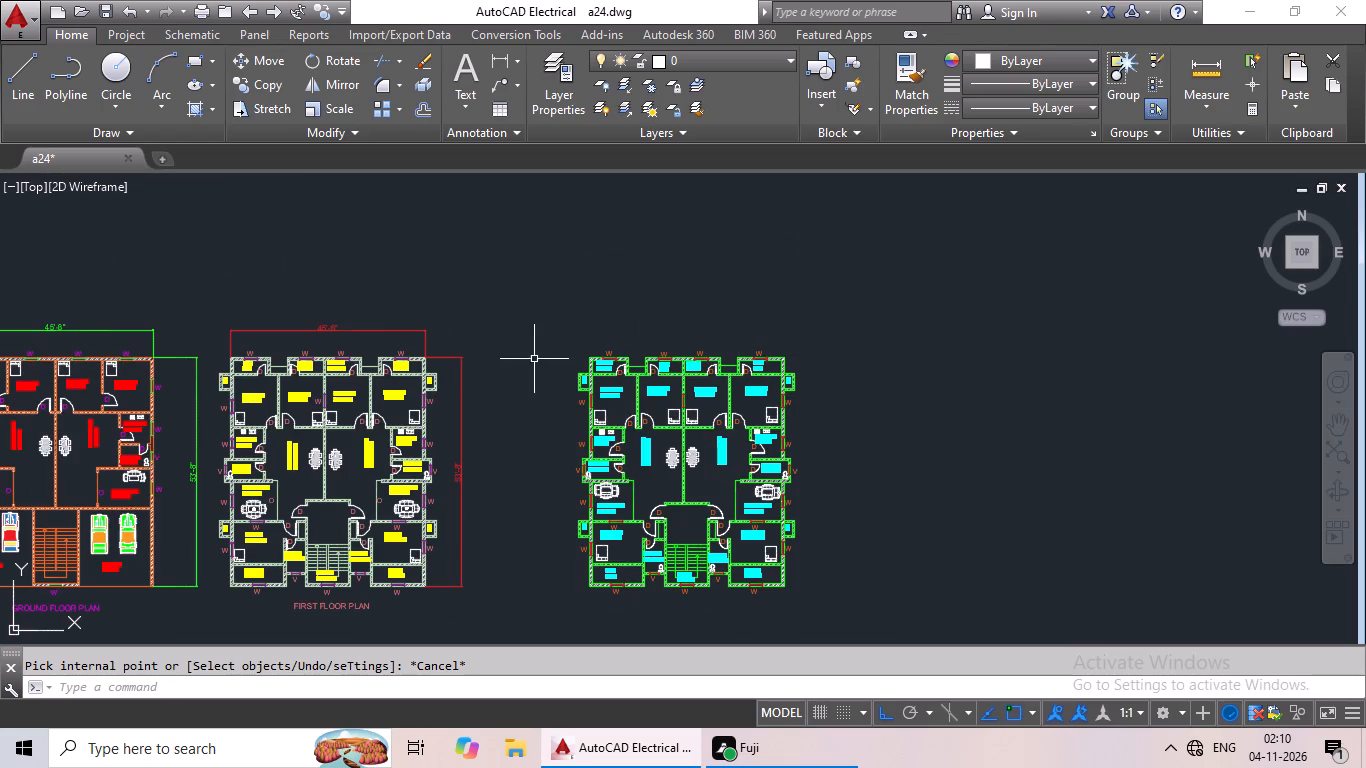
pyautogui.scroll(2, 559, 330)
pyautogui.scroll(-1, 568, 316)
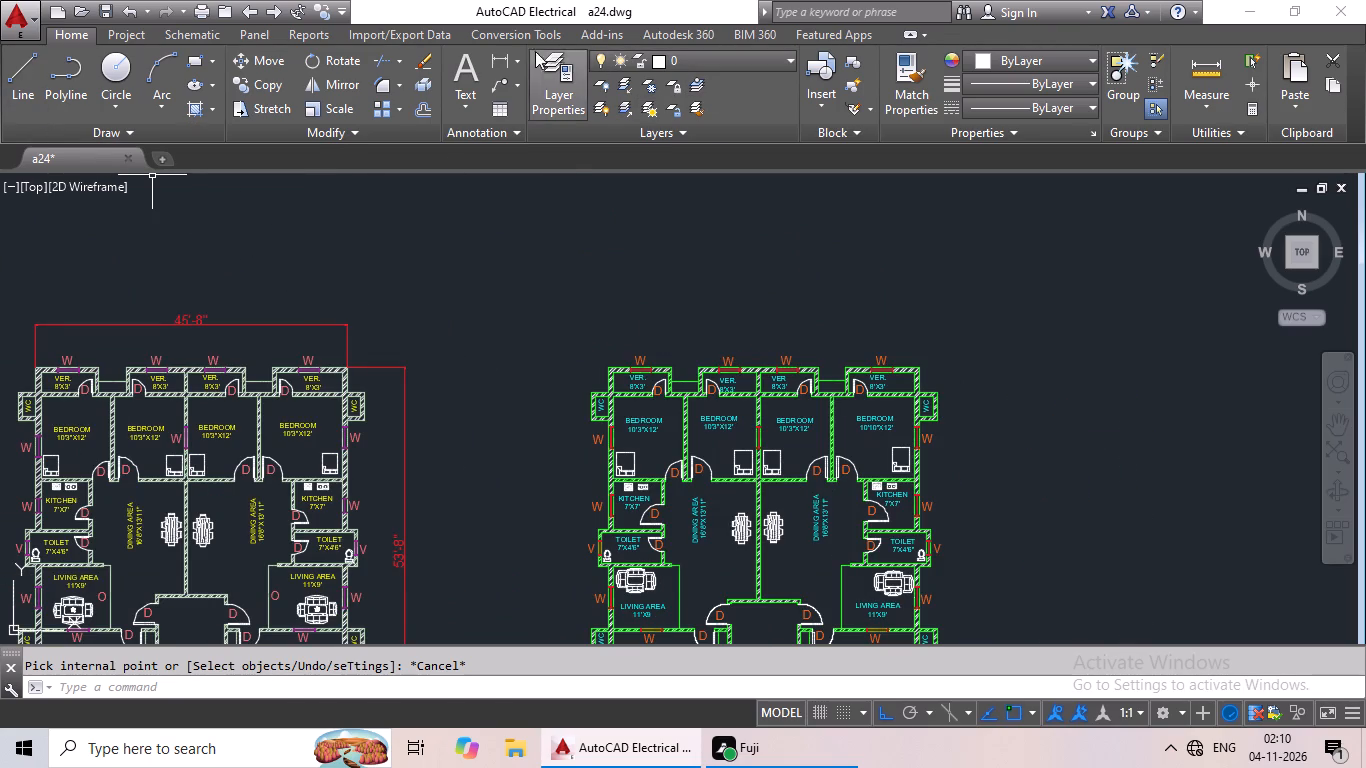
pyautogui.click(501, 52)
pyautogui.scroll(2, 623, 368)
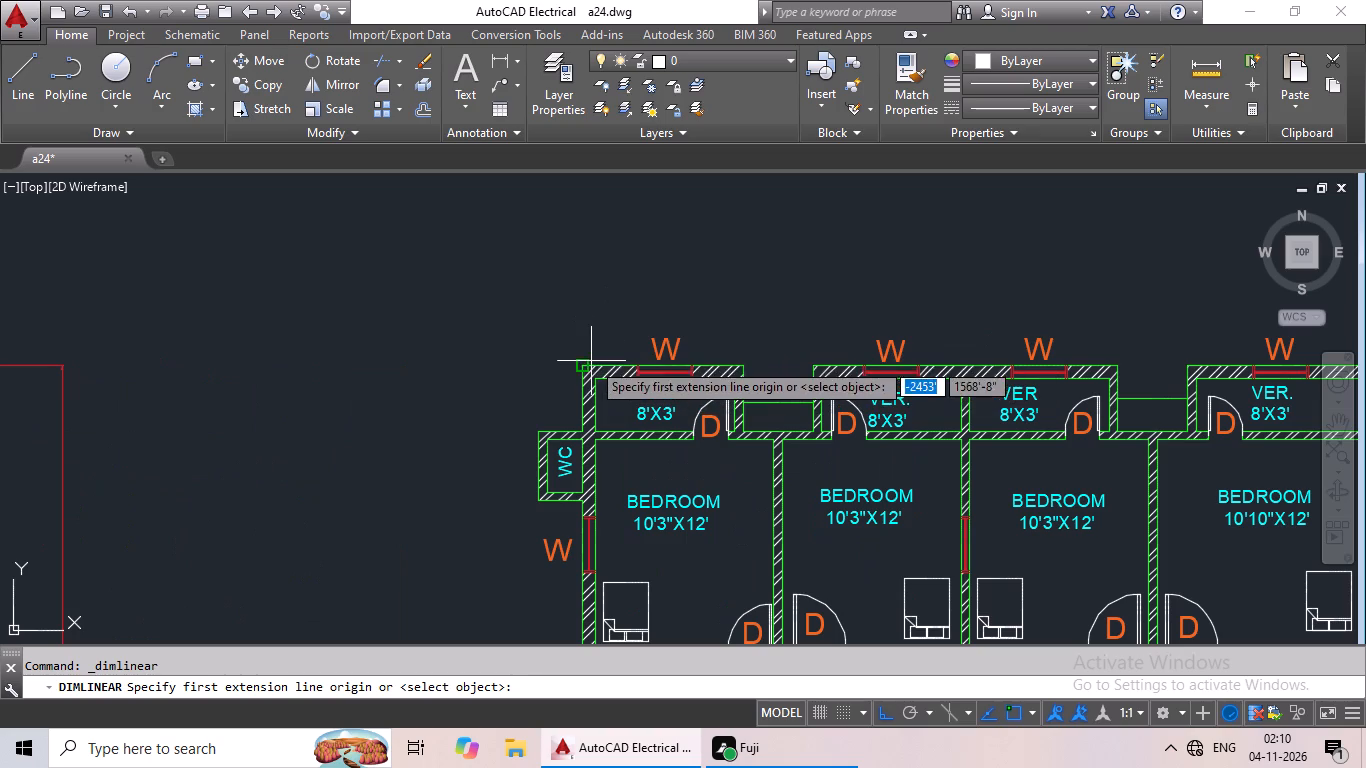
pyautogui.click(584, 370)
pyautogui.moveTo(775, 362); pyautogui.dragTo(293, 363, button='middle')
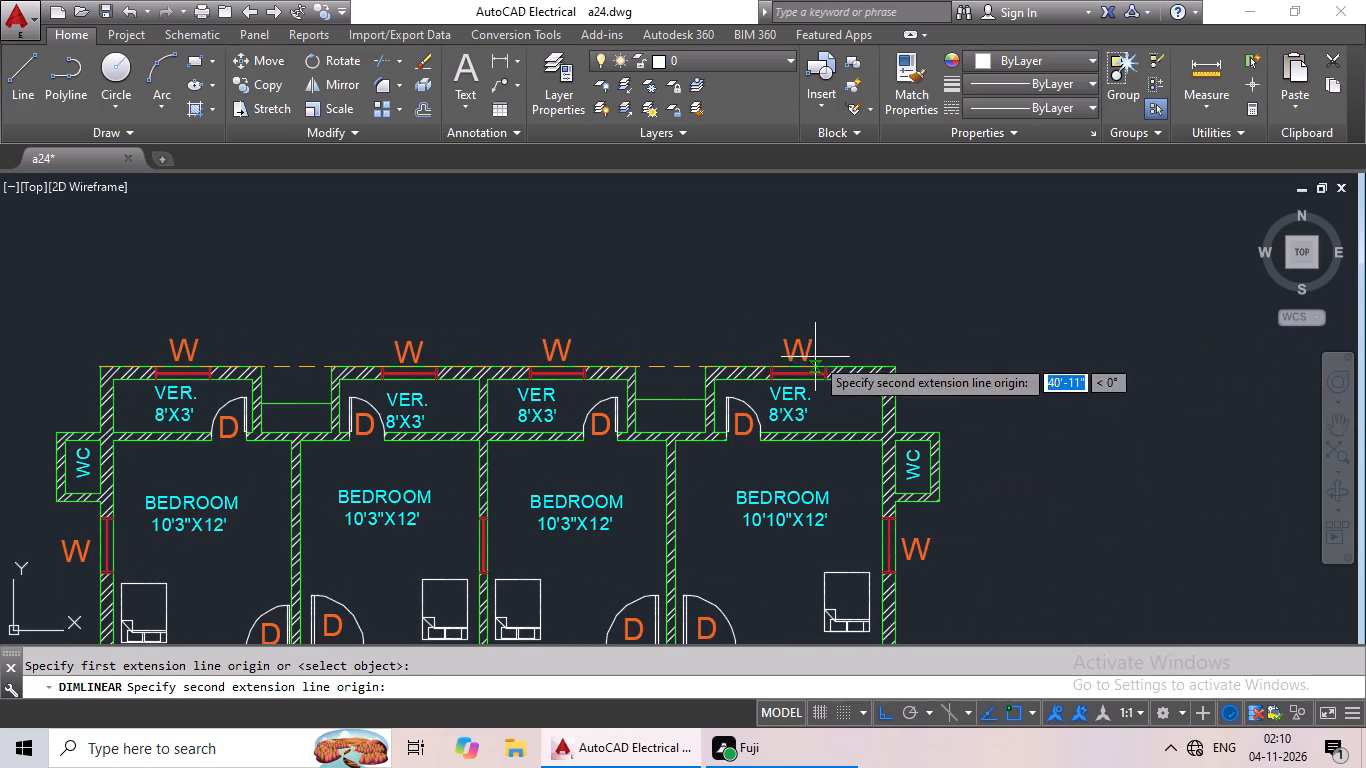
pyautogui.moveTo(898, 367); pyautogui.dragTo(897, 346)
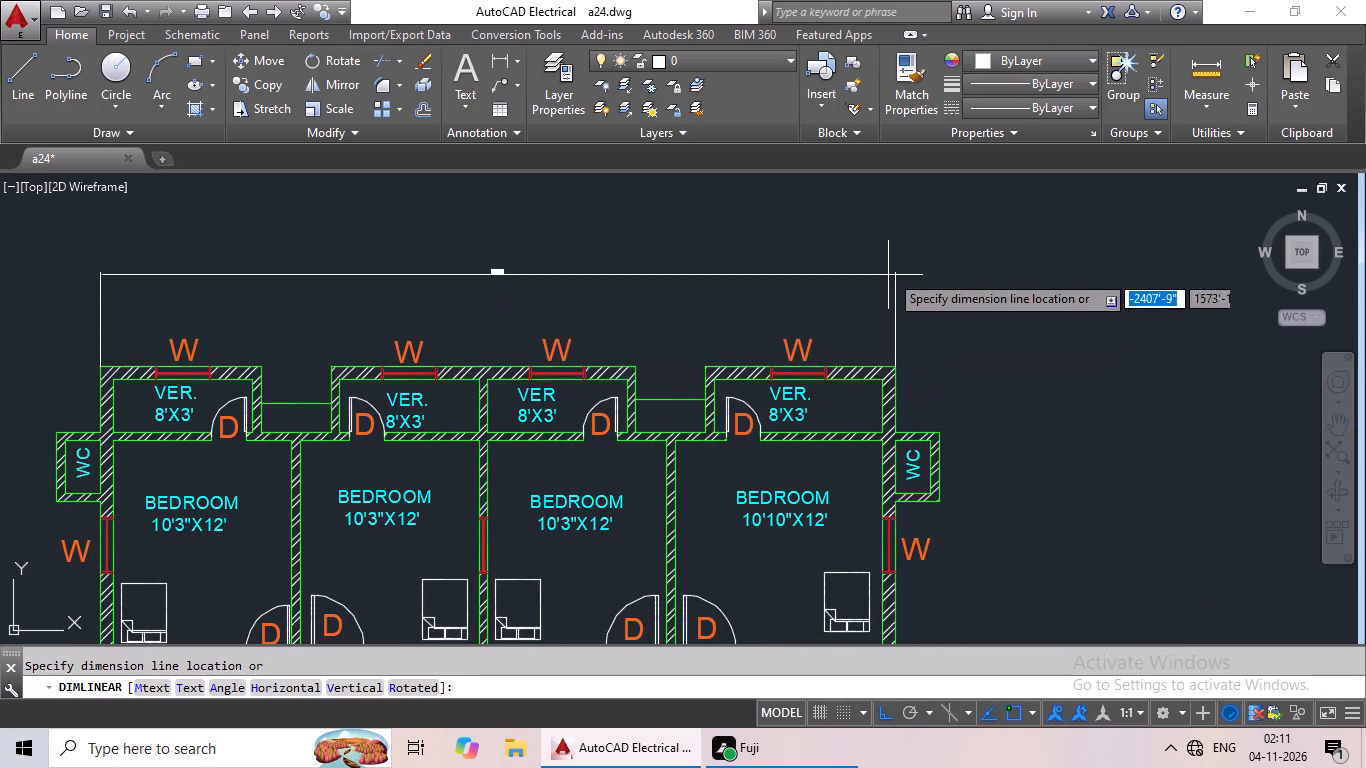
pyautogui.click(894, 267)
pyautogui.scroll(-3, 928, 262)
pyautogui.moveTo(1014, 328); pyautogui.dragTo(864, 349, button='middle')
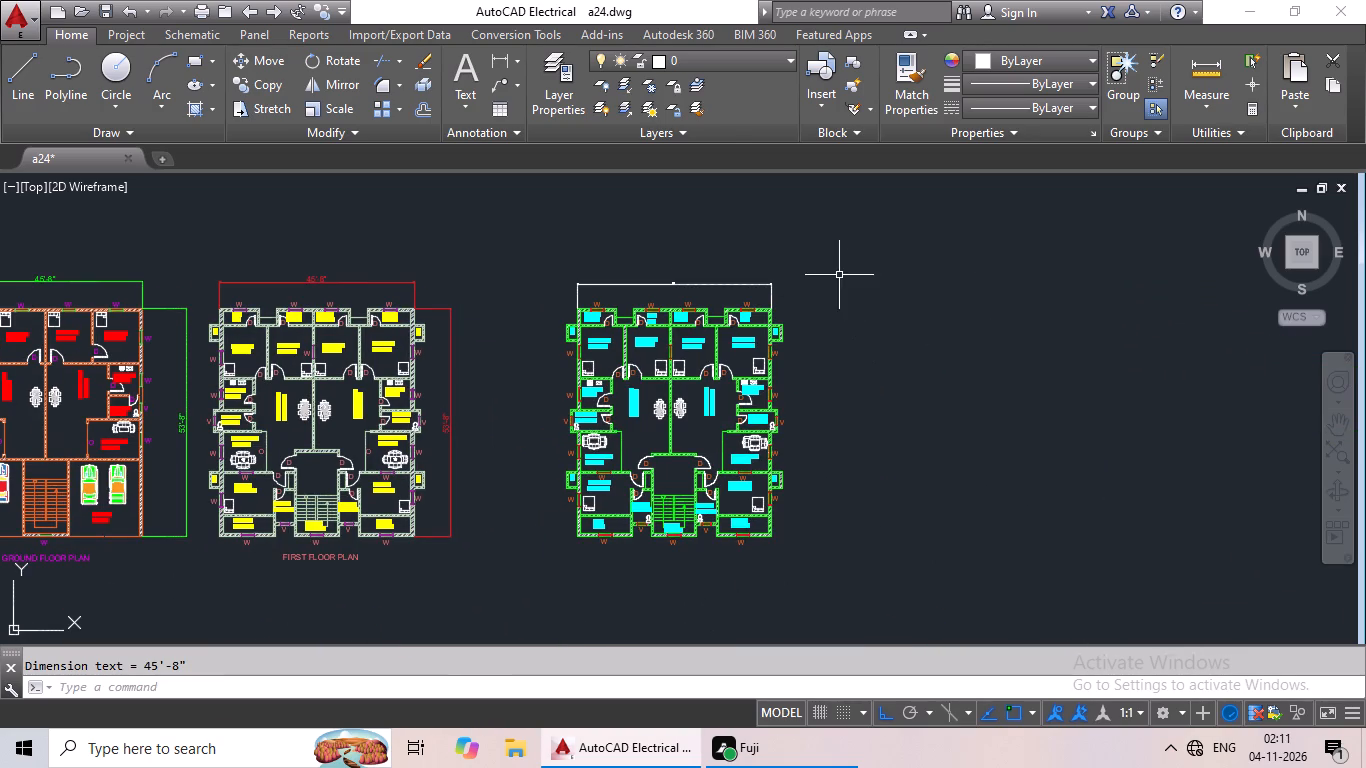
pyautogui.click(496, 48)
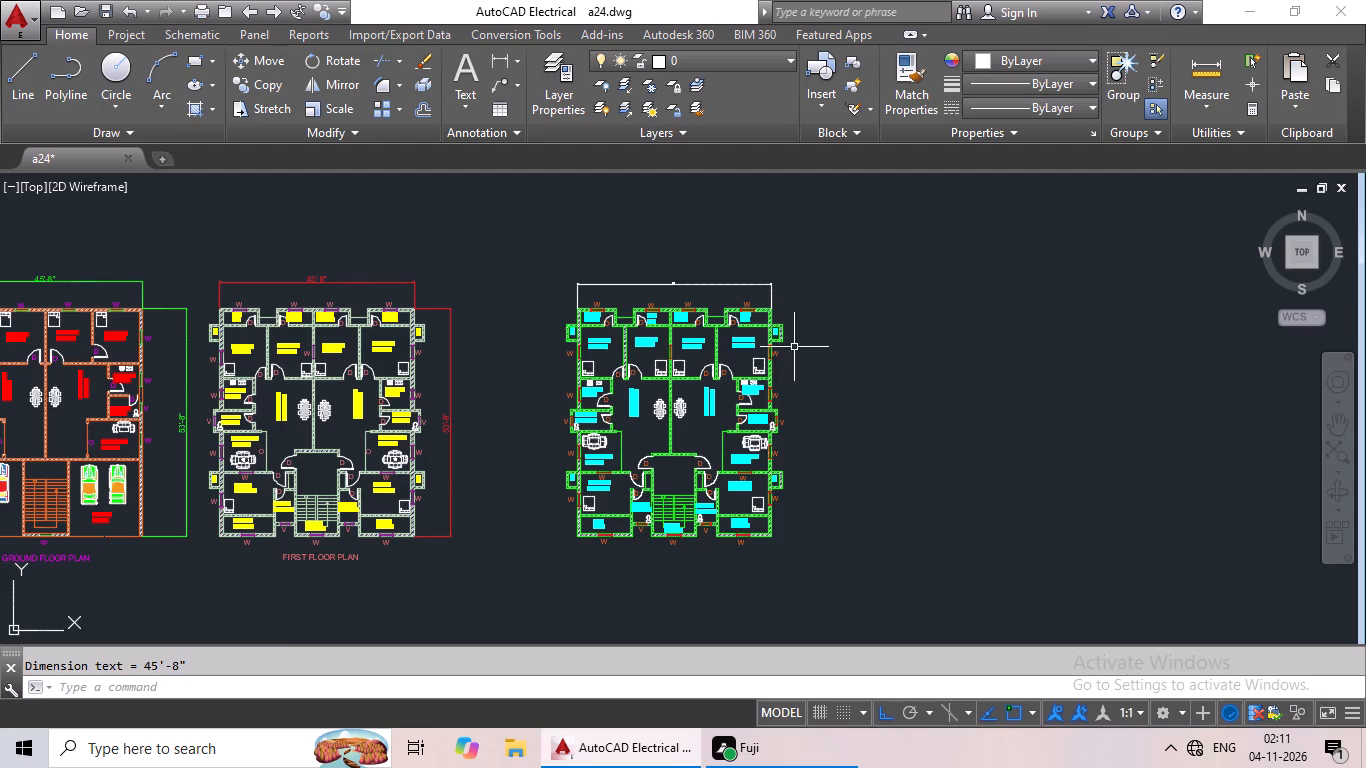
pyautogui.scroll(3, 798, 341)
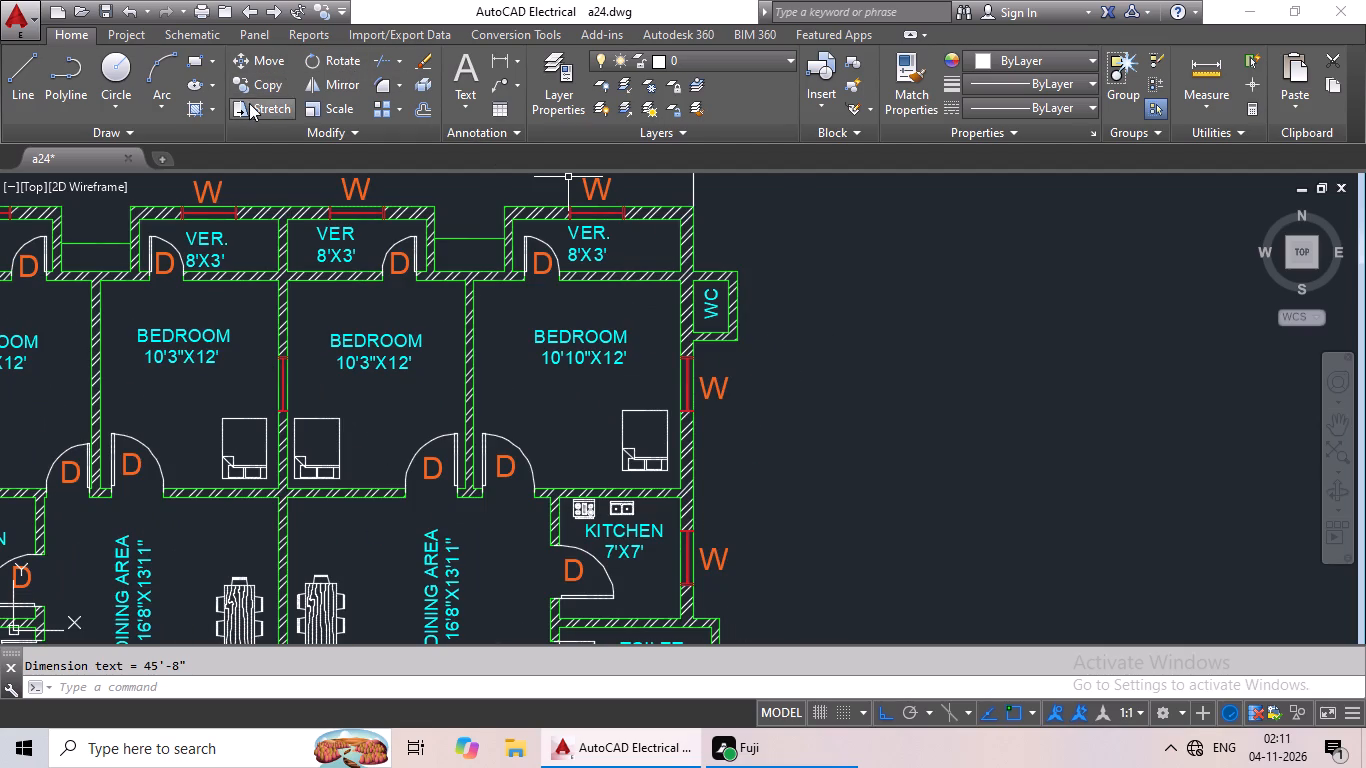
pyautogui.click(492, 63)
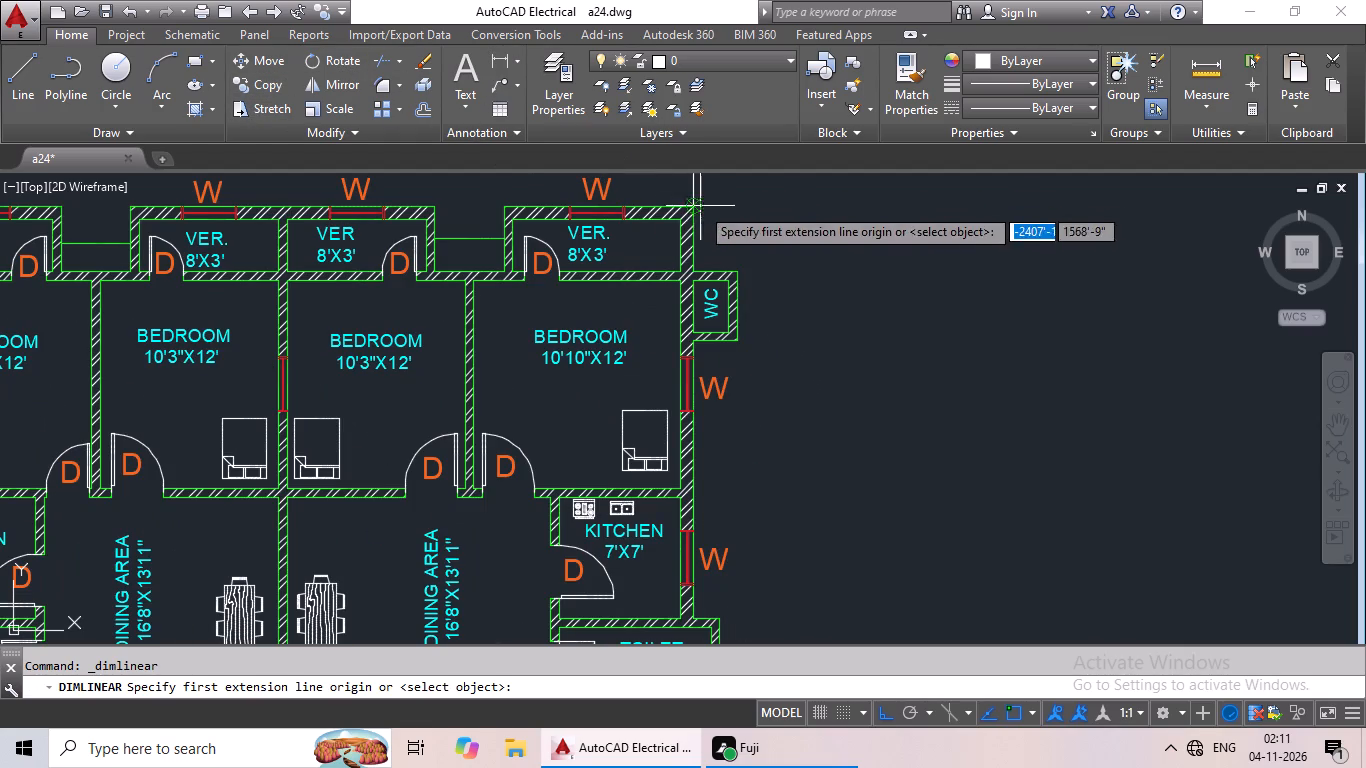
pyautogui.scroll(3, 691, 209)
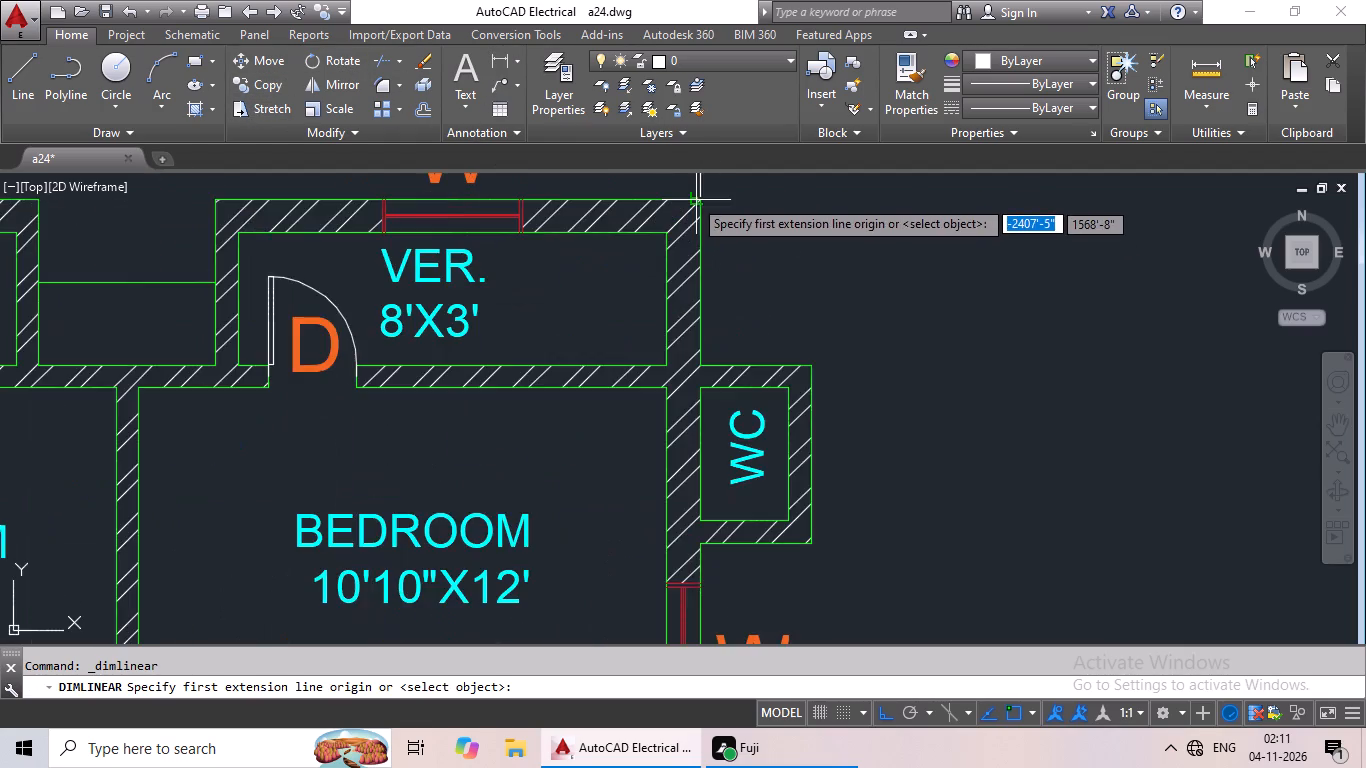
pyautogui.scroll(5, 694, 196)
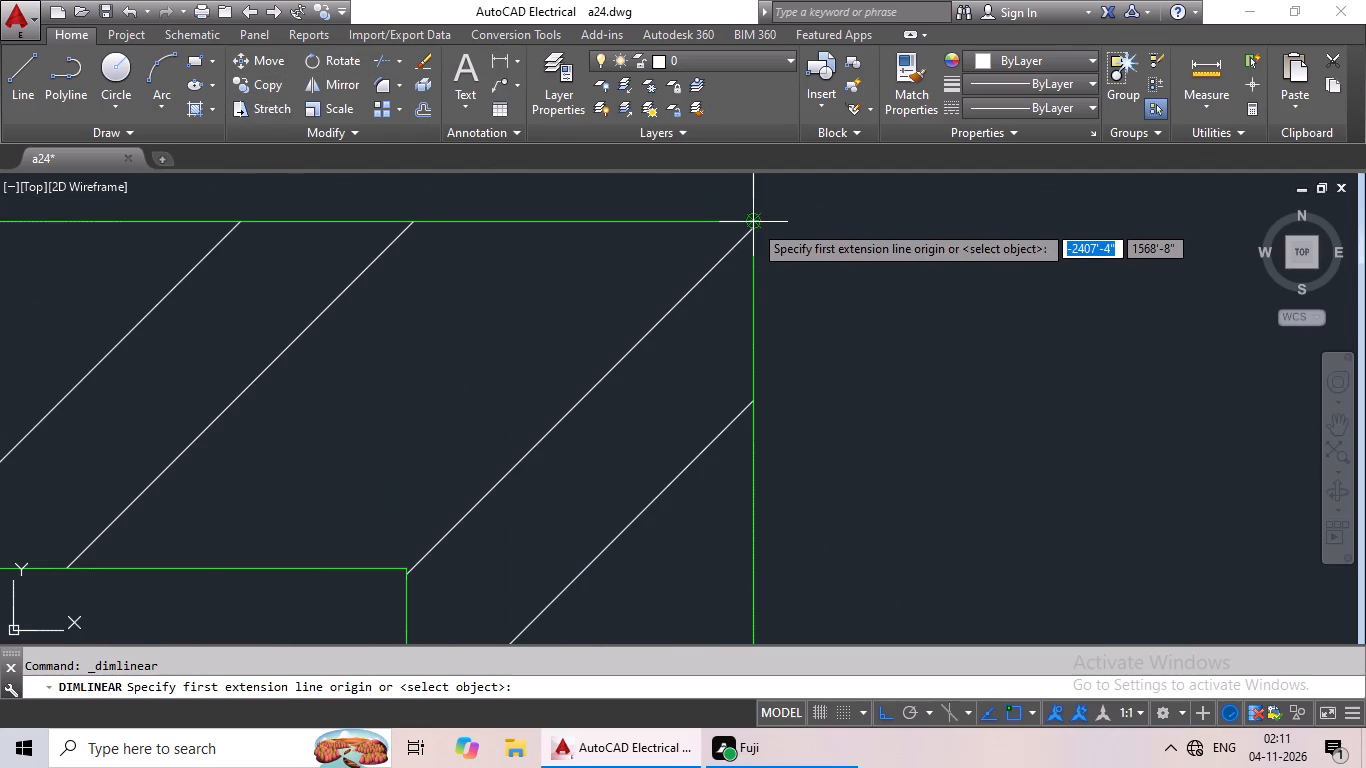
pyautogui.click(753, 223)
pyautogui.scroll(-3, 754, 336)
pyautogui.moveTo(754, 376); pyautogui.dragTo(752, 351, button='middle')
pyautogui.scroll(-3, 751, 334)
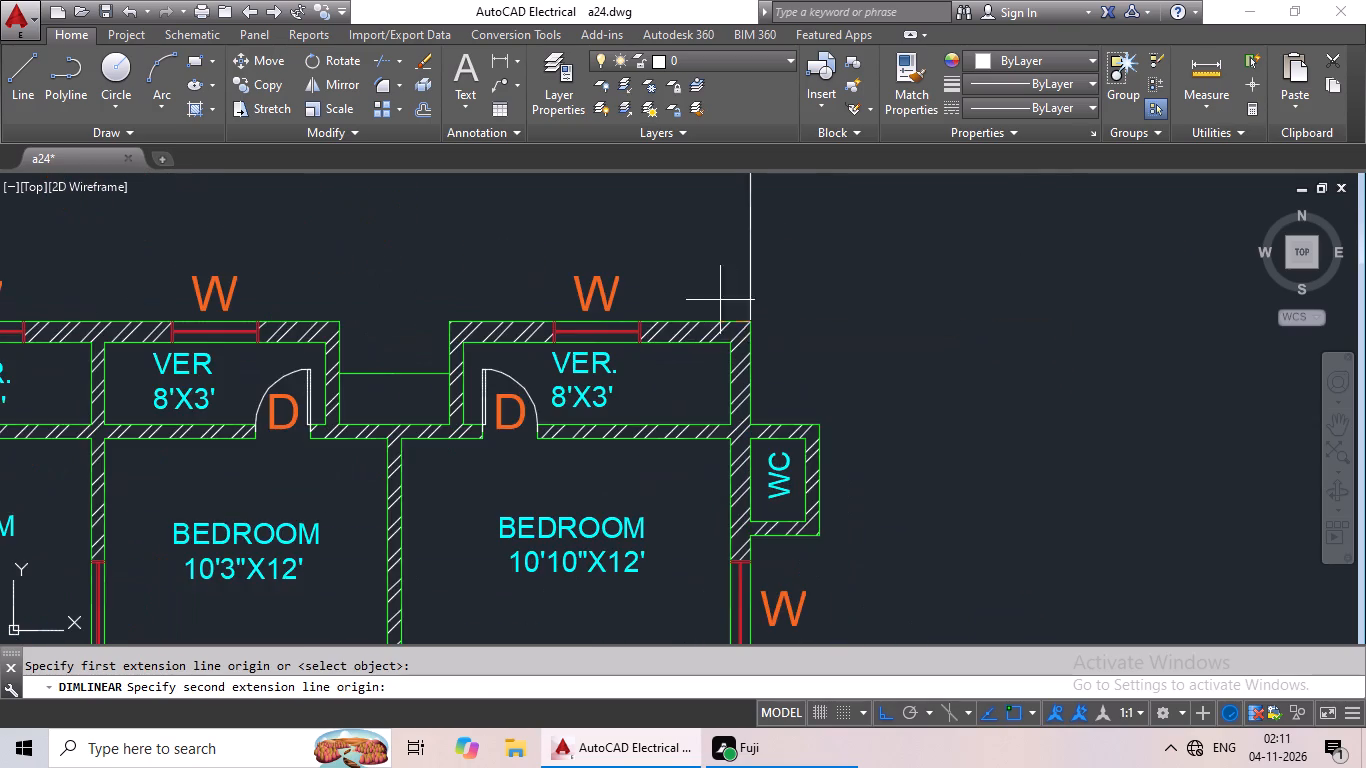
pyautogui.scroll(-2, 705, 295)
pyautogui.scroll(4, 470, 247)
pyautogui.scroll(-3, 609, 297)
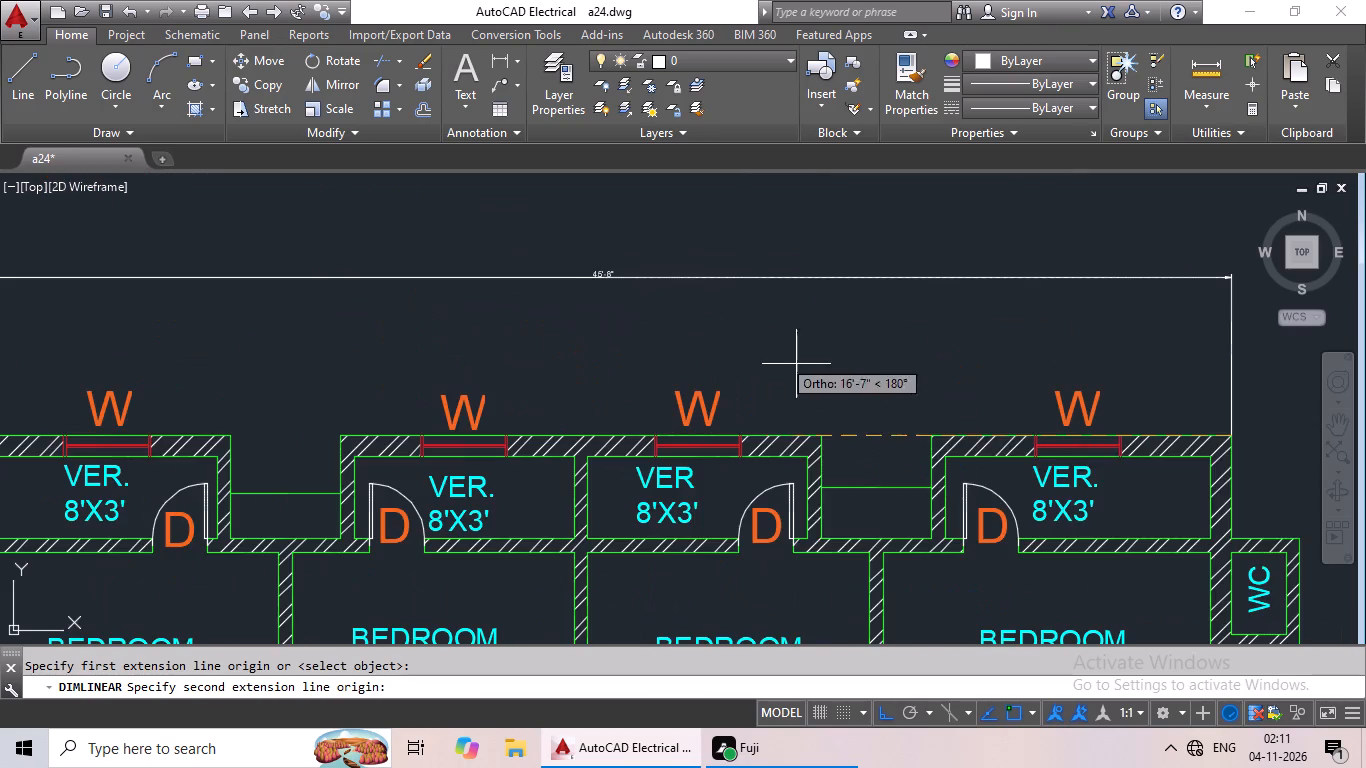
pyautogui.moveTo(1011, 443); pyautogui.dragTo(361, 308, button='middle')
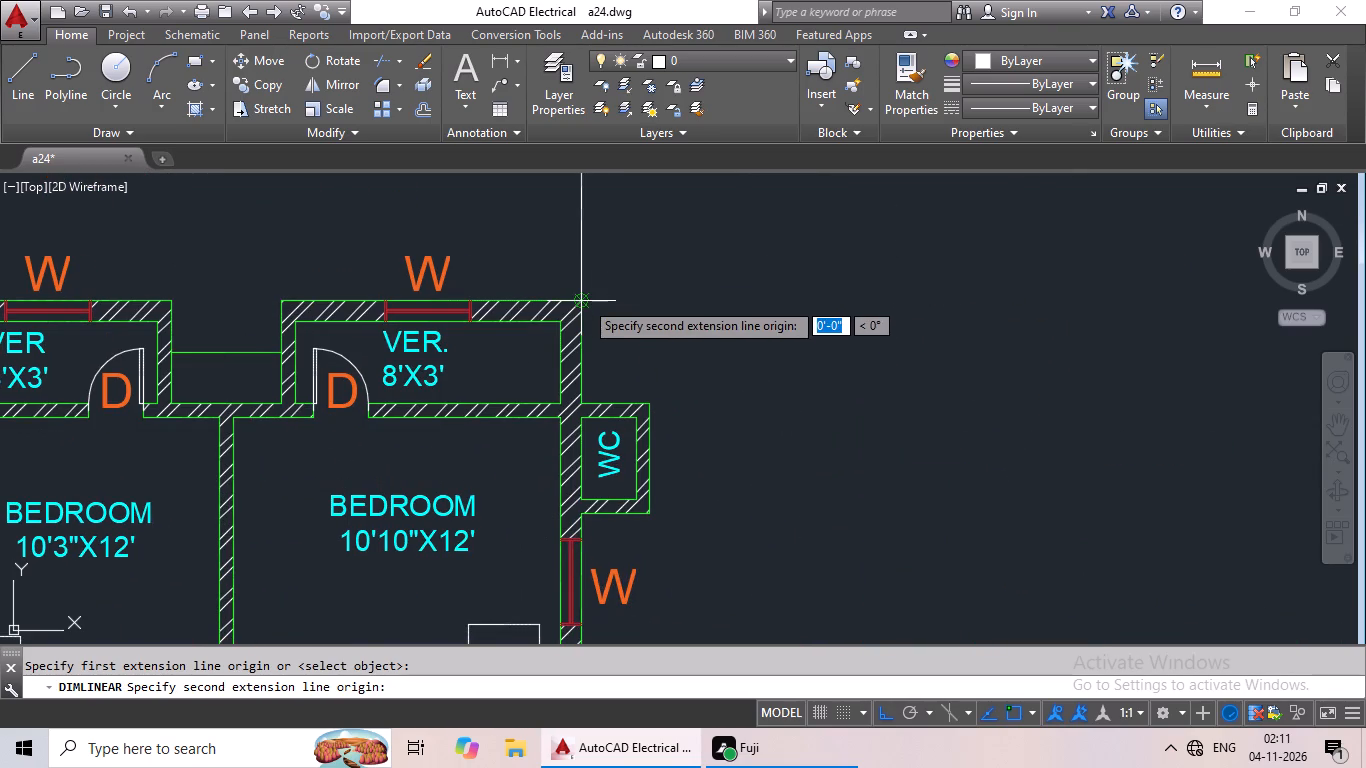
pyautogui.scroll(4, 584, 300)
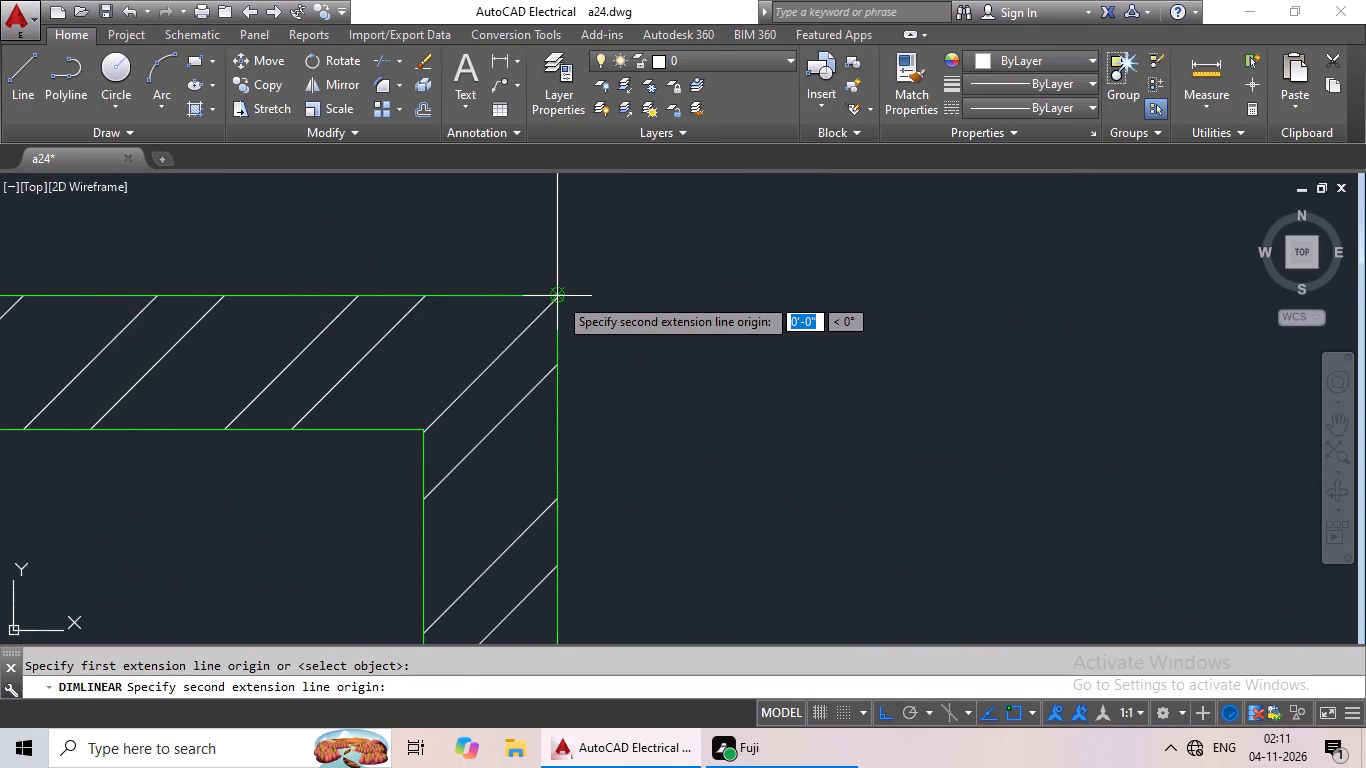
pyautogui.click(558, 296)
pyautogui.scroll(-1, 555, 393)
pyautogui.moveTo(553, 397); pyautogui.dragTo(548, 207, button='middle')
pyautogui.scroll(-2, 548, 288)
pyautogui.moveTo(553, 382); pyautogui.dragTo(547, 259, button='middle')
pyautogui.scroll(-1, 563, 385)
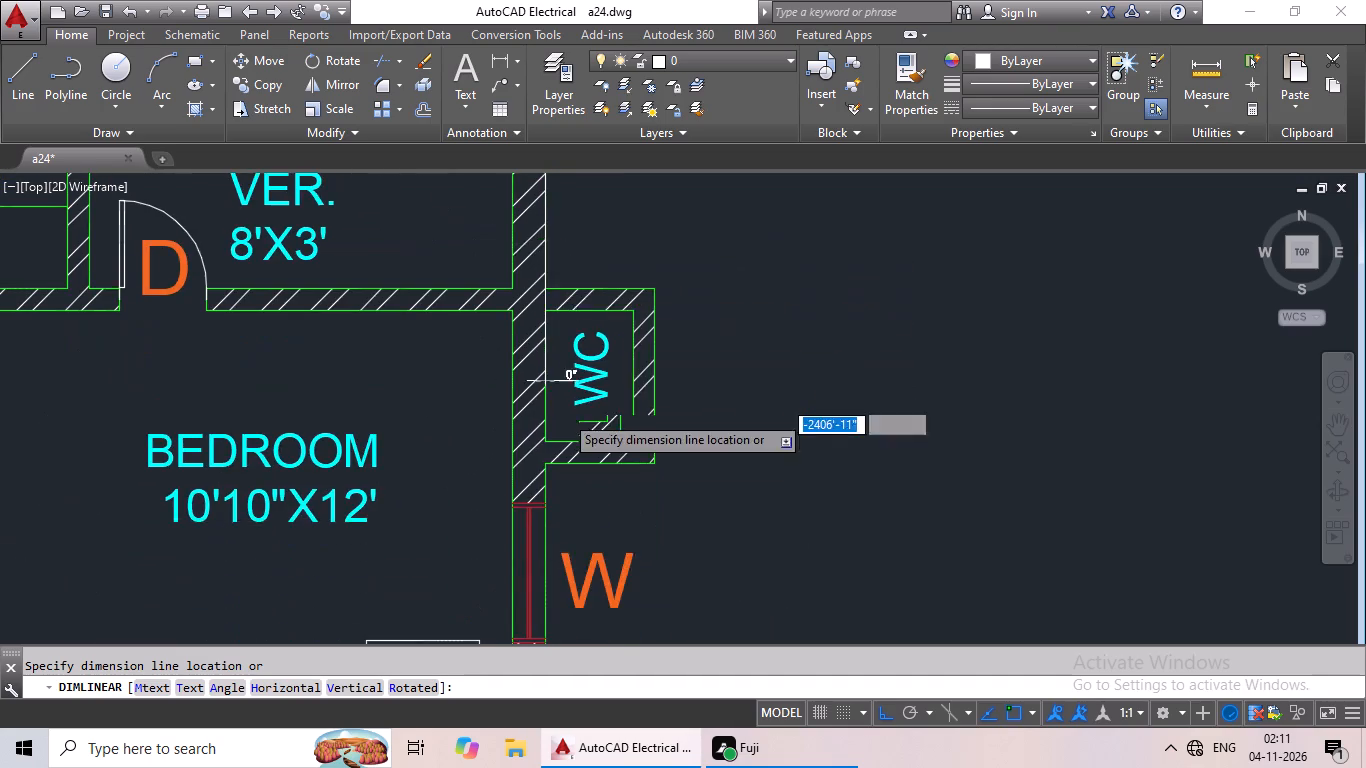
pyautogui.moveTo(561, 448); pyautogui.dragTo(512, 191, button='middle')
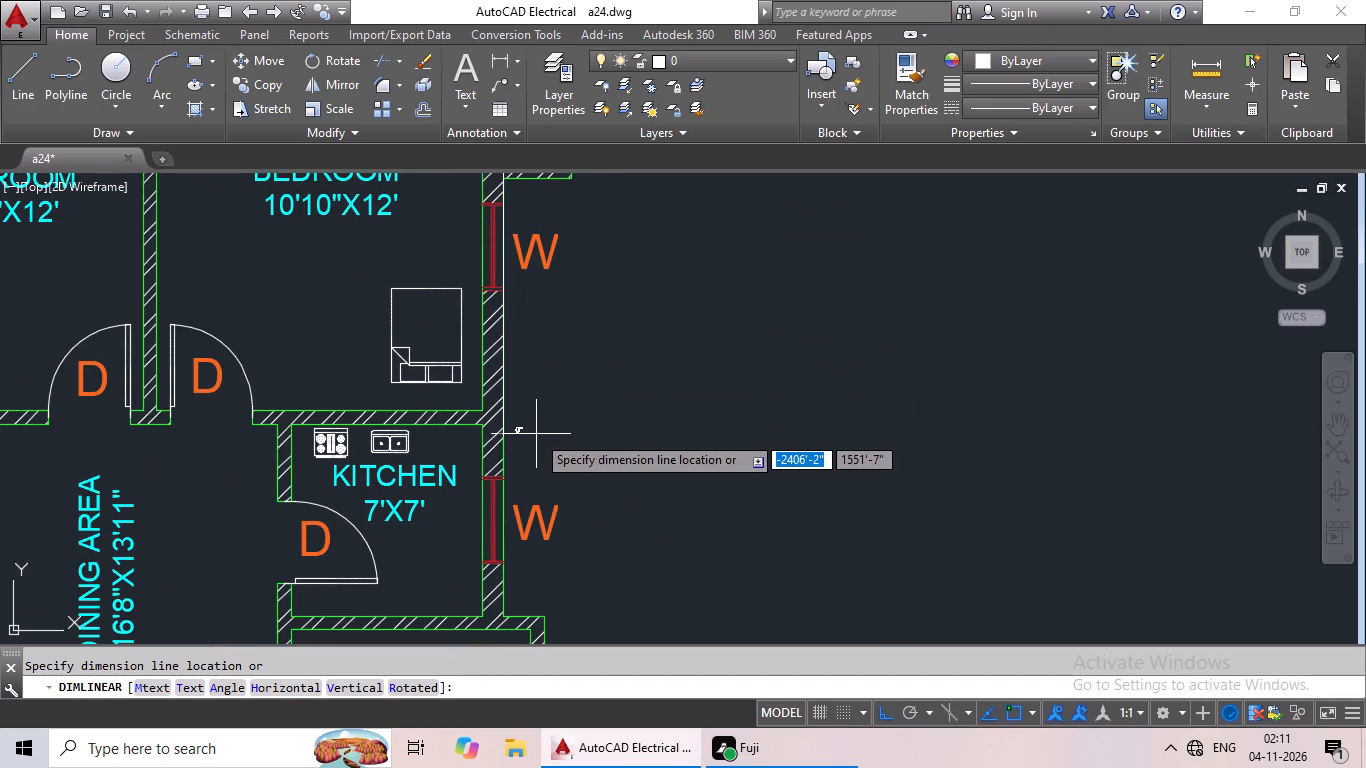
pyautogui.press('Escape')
# Add a linear dimension of the green plan's overall height between its right outer corners, placed to the right of the plan.
pyautogui.scroll(-3, 561, 370)
pyautogui.moveTo(564, 356); pyautogui.dragTo(540, 452, button='middle')
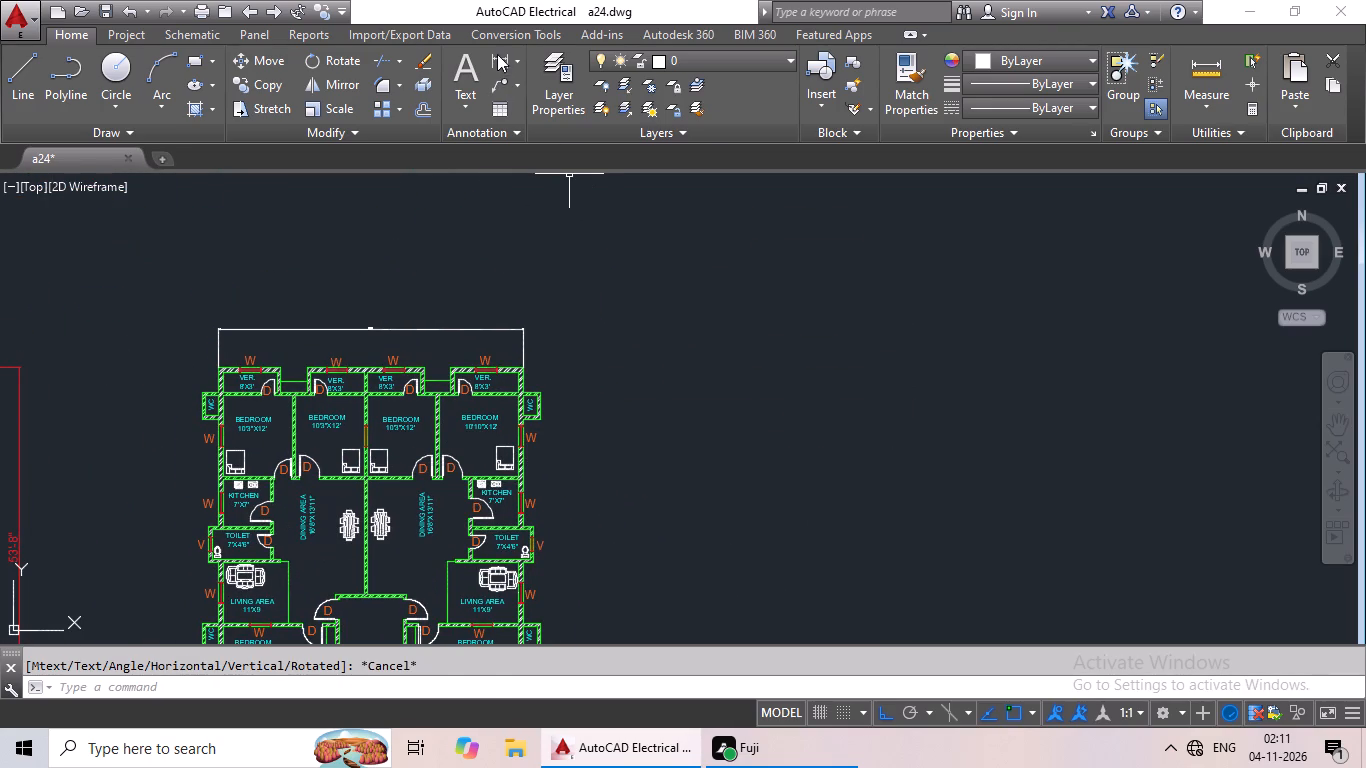
pyautogui.click(497, 52)
pyautogui.scroll(3, 549, 322)
pyautogui.scroll(2, 531, 446)
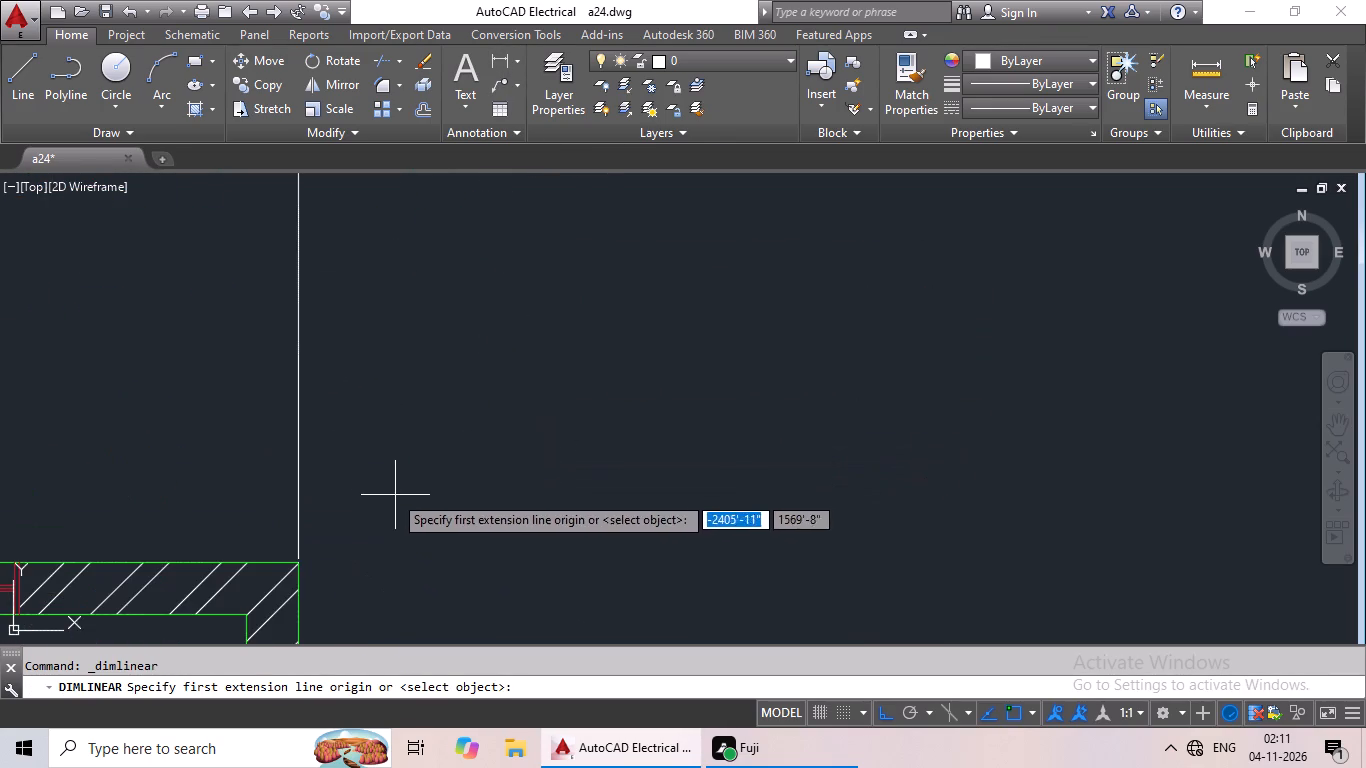
pyautogui.moveTo(382, 491); pyautogui.dragTo(447, 326, button='middle')
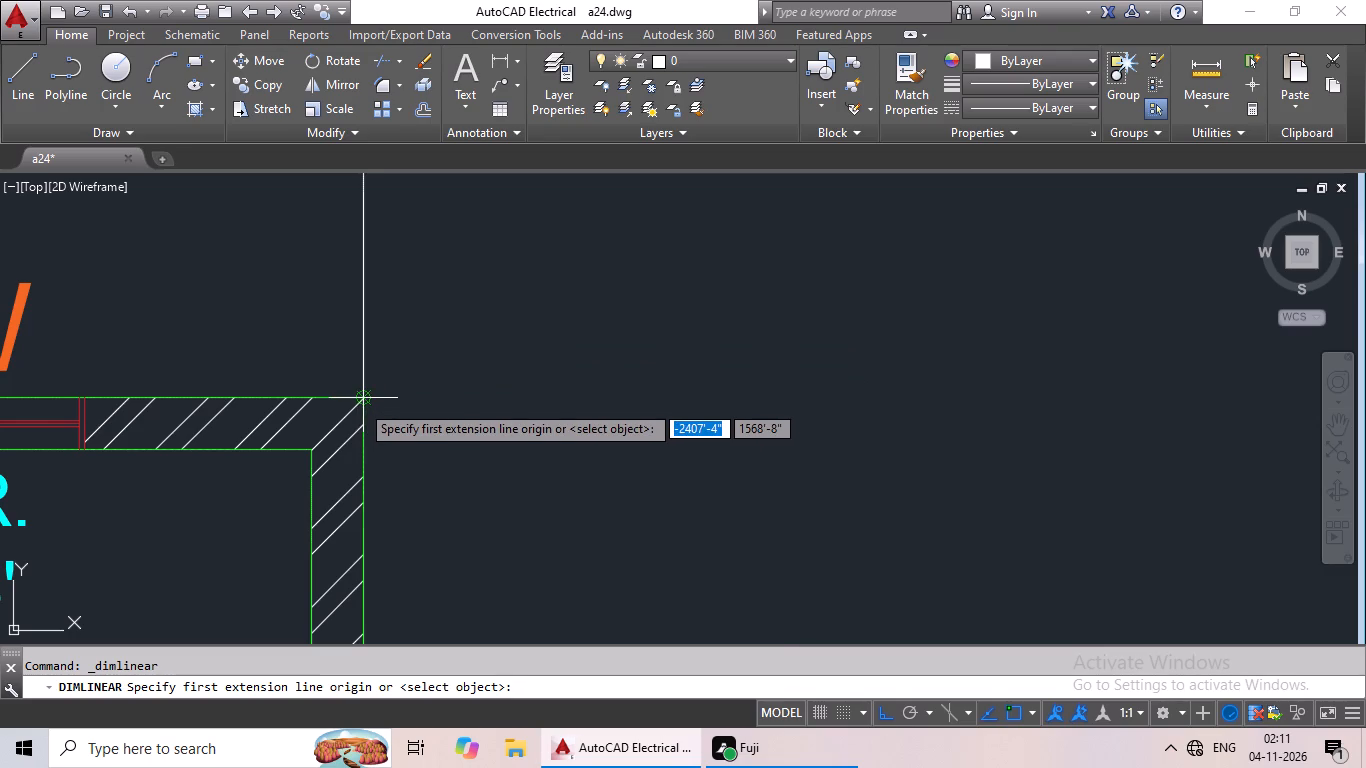
pyautogui.scroll(8, 360, 403)
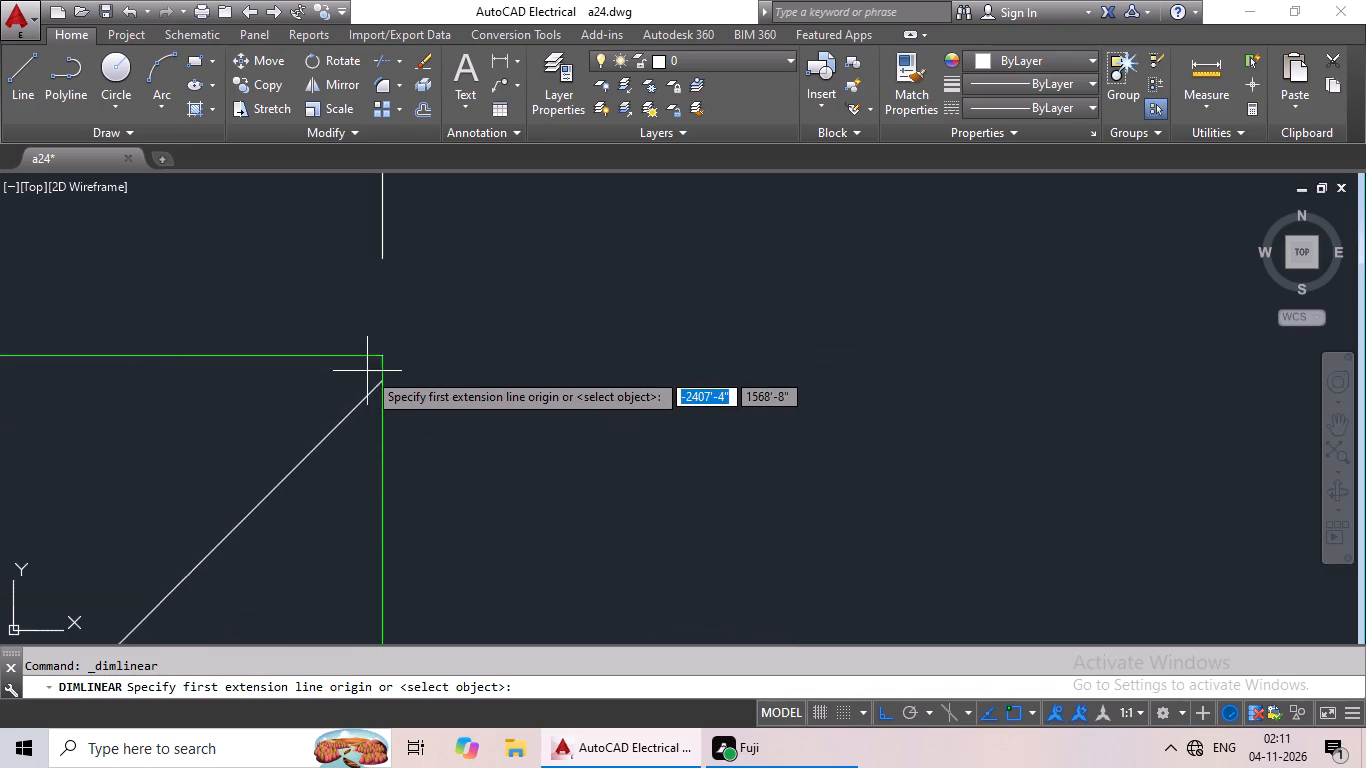
pyautogui.scroll(1, 367, 371)
pyautogui.click(404, 335)
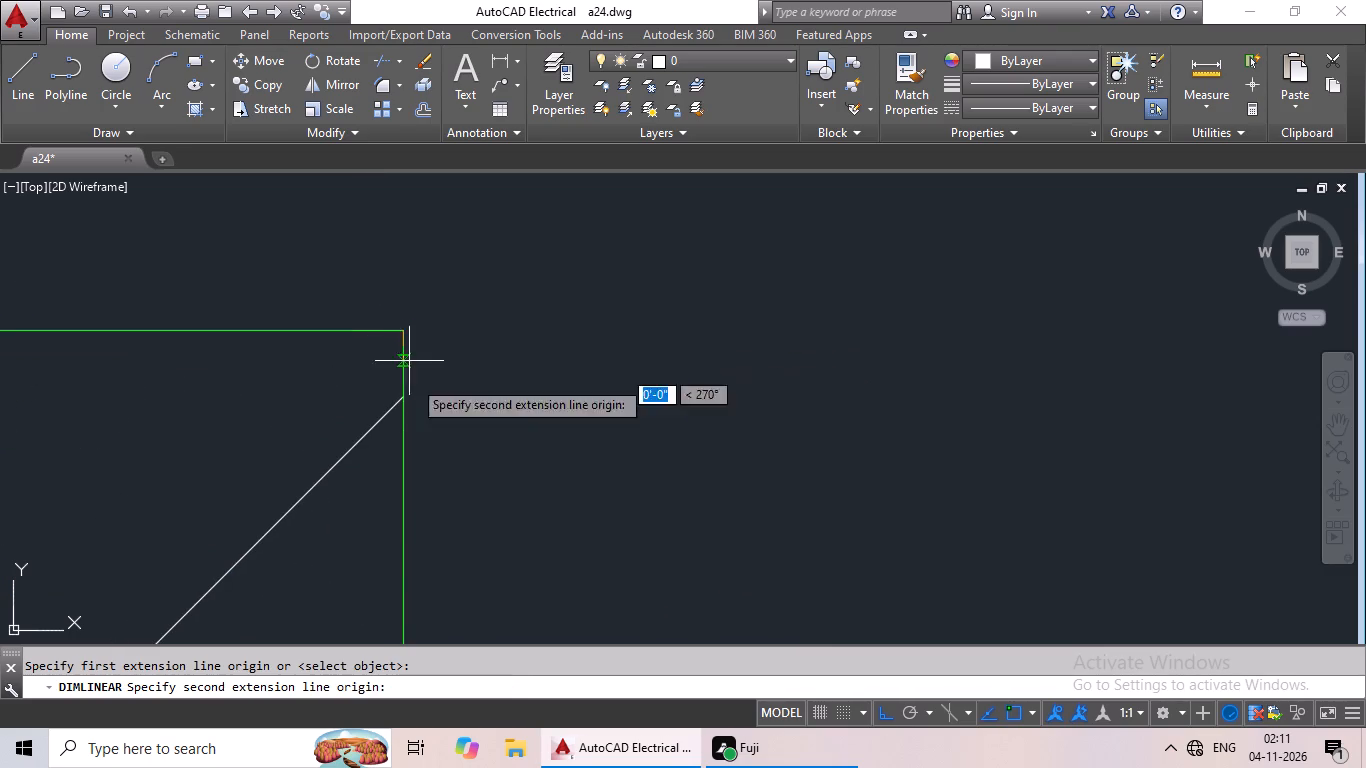
pyautogui.moveTo(417, 457); pyautogui.dragTo(416, 186, button='middle')
pyautogui.scroll(-4, 386, 239)
pyautogui.moveTo(410, 446); pyautogui.dragTo(388, 193, button='middle')
pyautogui.scroll(-1, 468, 544)
pyautogui.moveTo(467, 605); pyautogui.dragTo(443, 326, button='middle')
pyautogui.scroll(-3, 433, 356)
pyautogui.moveTo(424, 532); pyautogui.dragTo(377, 248, button='middle')
pyautogui.scroll(-2, 389, 448)
pyautogui.moveTo(396, 506); pyautogui.dragTo(380, 217, button='middle')
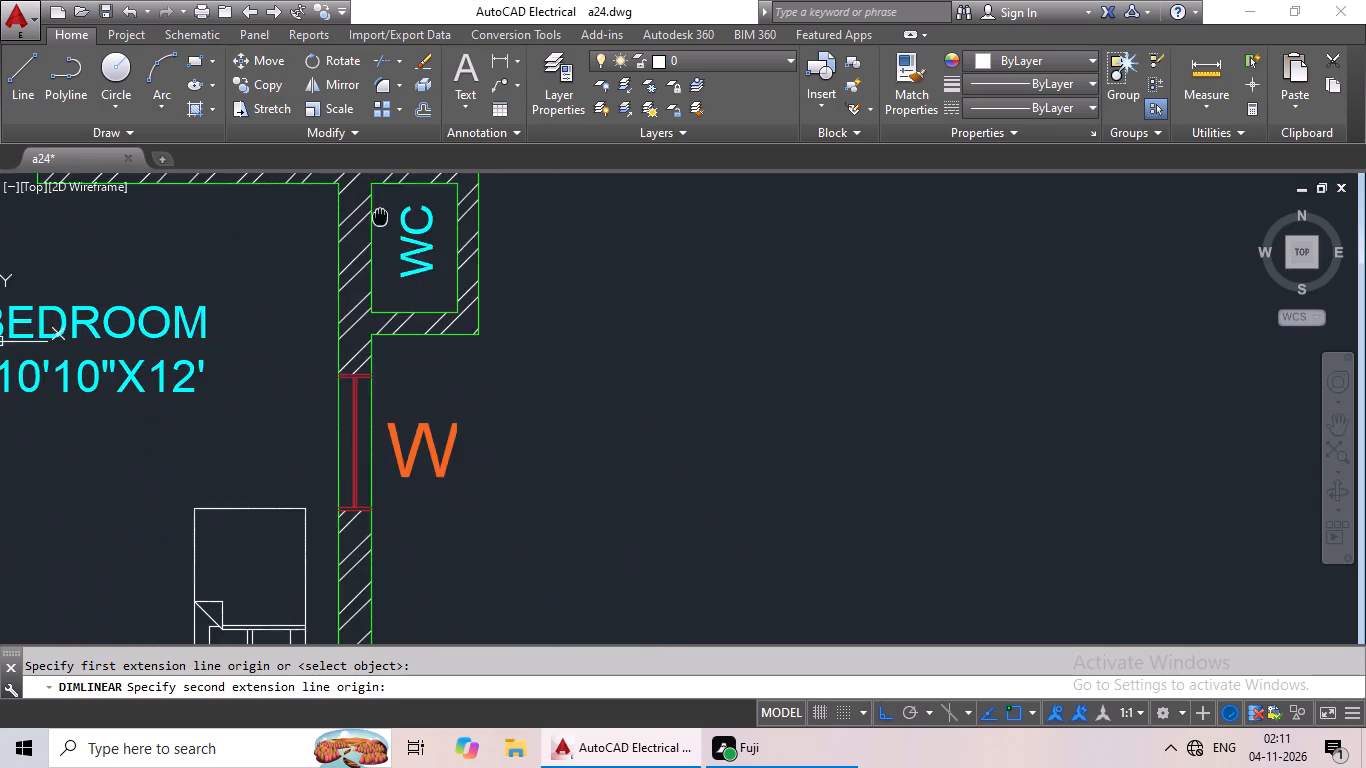
pyautogui.scroll(-1, 380, 464)
pyautogui.moveTo(378, 494); pyautogui.dragTo(381, 203, button='middle')
pyautogui.moveTo(407, 516); pyautogui.dragTo(355, 188, button='middle')
pyautogui.moveTo(329, 539); pyautogui.dragTo(330, 301, button='middle')
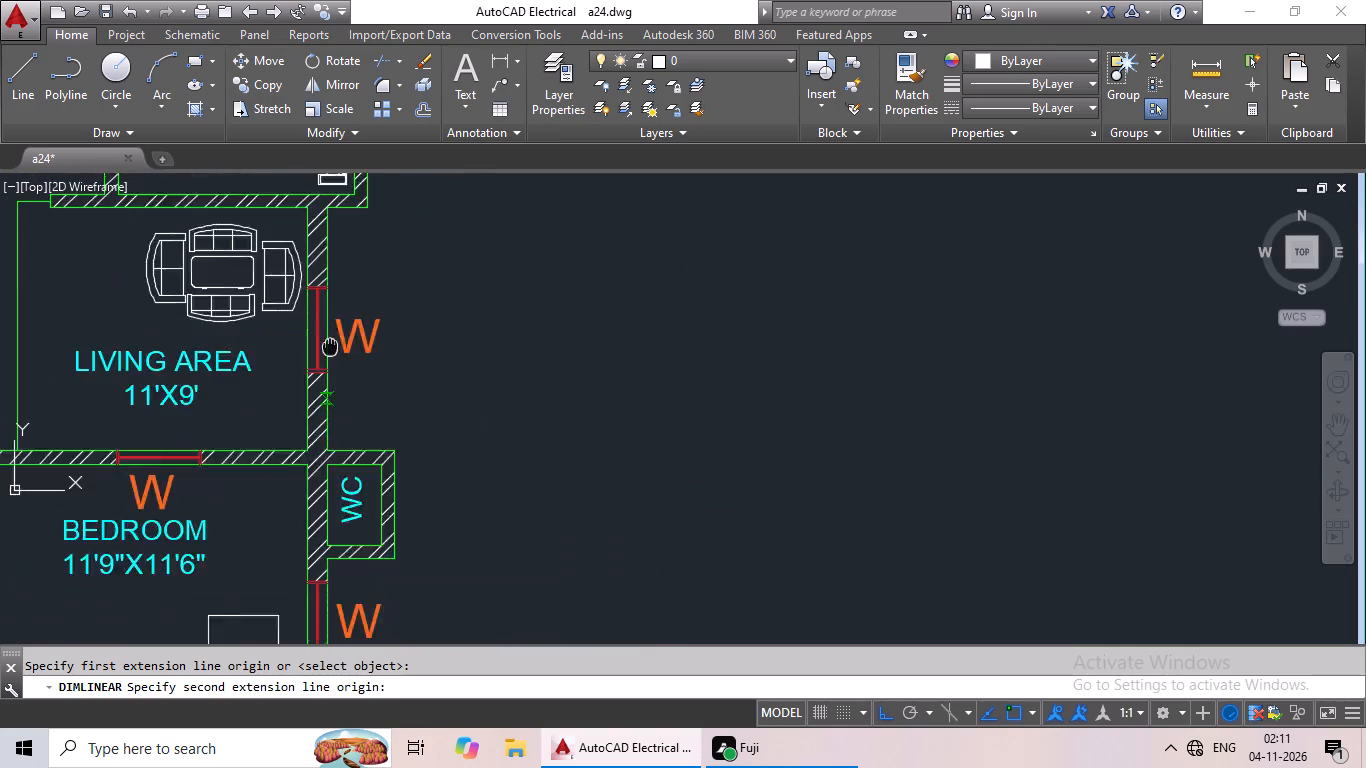
pyautogui.moveTo(330, 301); pyautogui.dragTo(330, 198, button='middle')
pyautogui.moveTo(331, 539); pyautogui.dragTo(313, 217, button='middle')
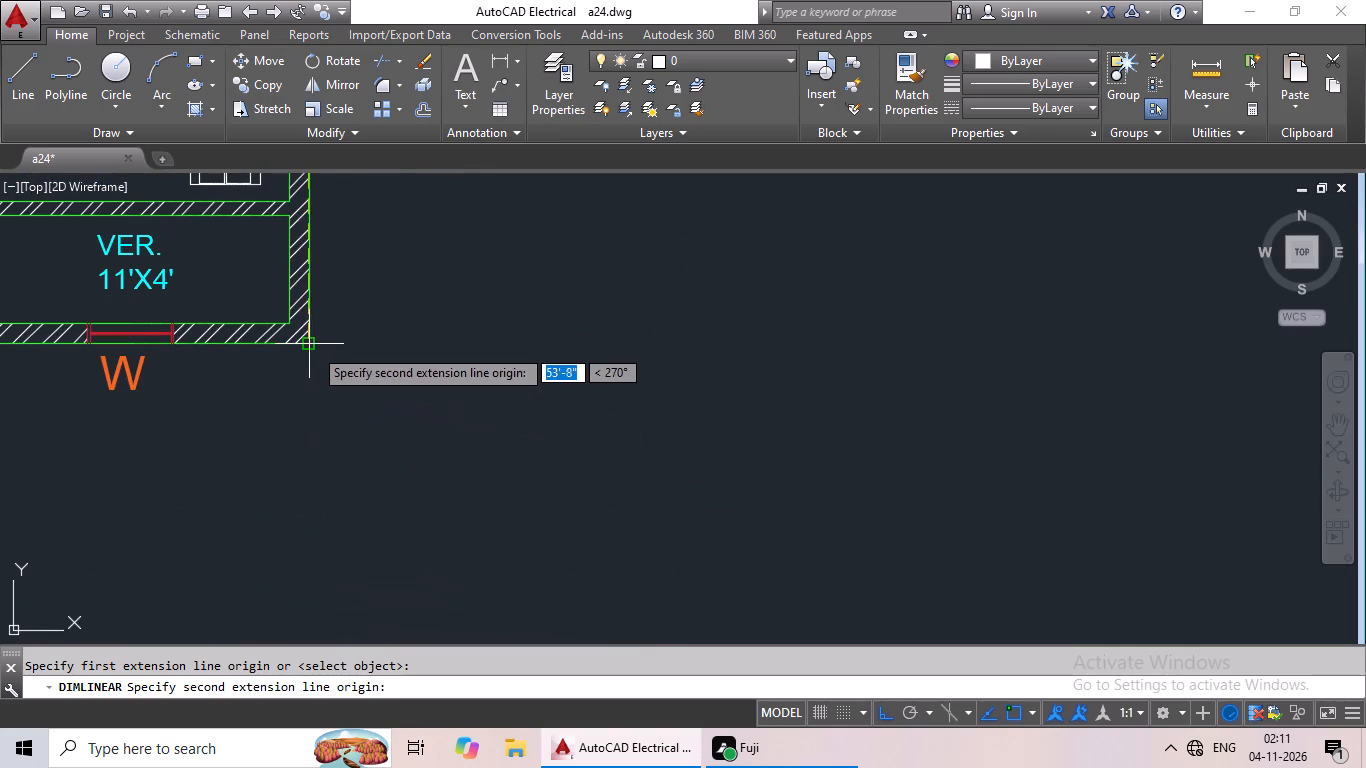
pyautogui.click(308, 345)
pyautogui.scroll(-1, 488, 341)
pyautogui.moveTo(488, 341); pyautogui.dragTo(445, 674, button='middle')
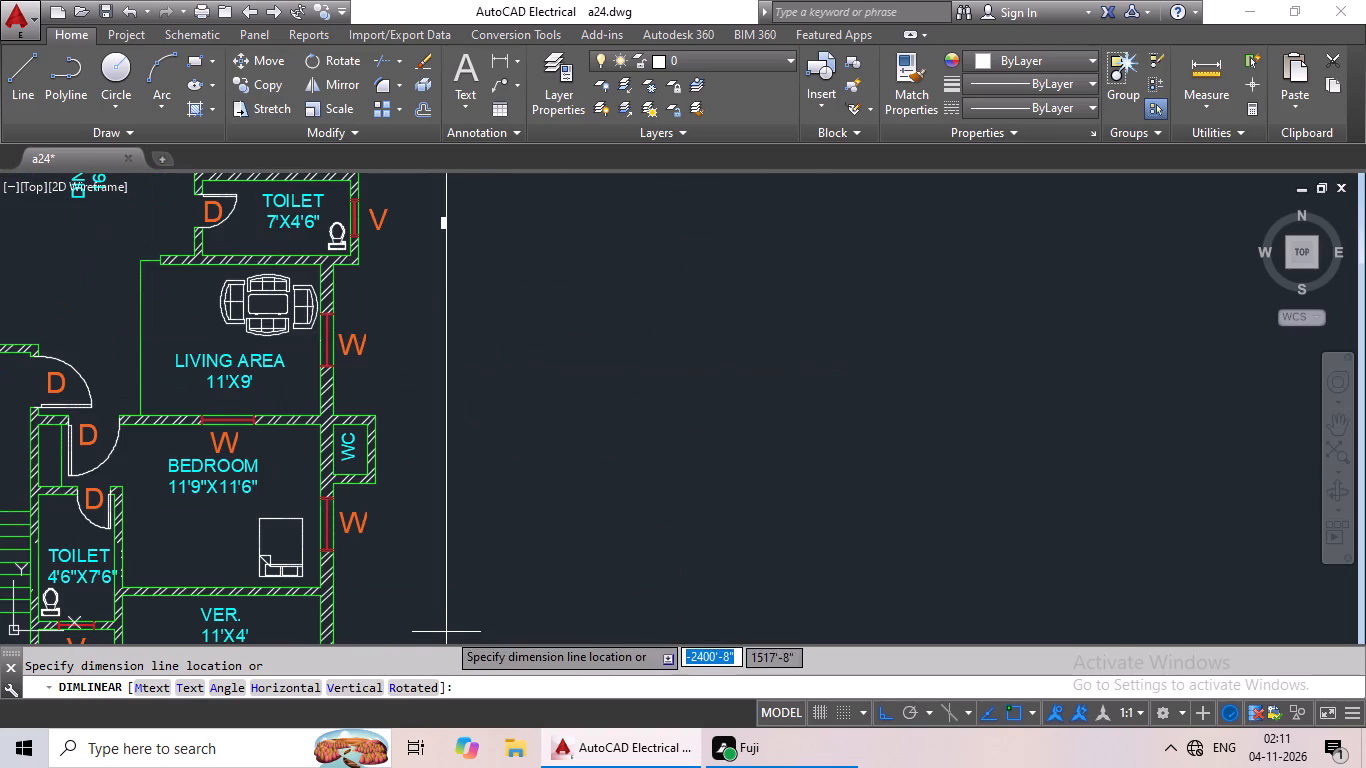
pyautogui.scroll(-2, 445, 614)
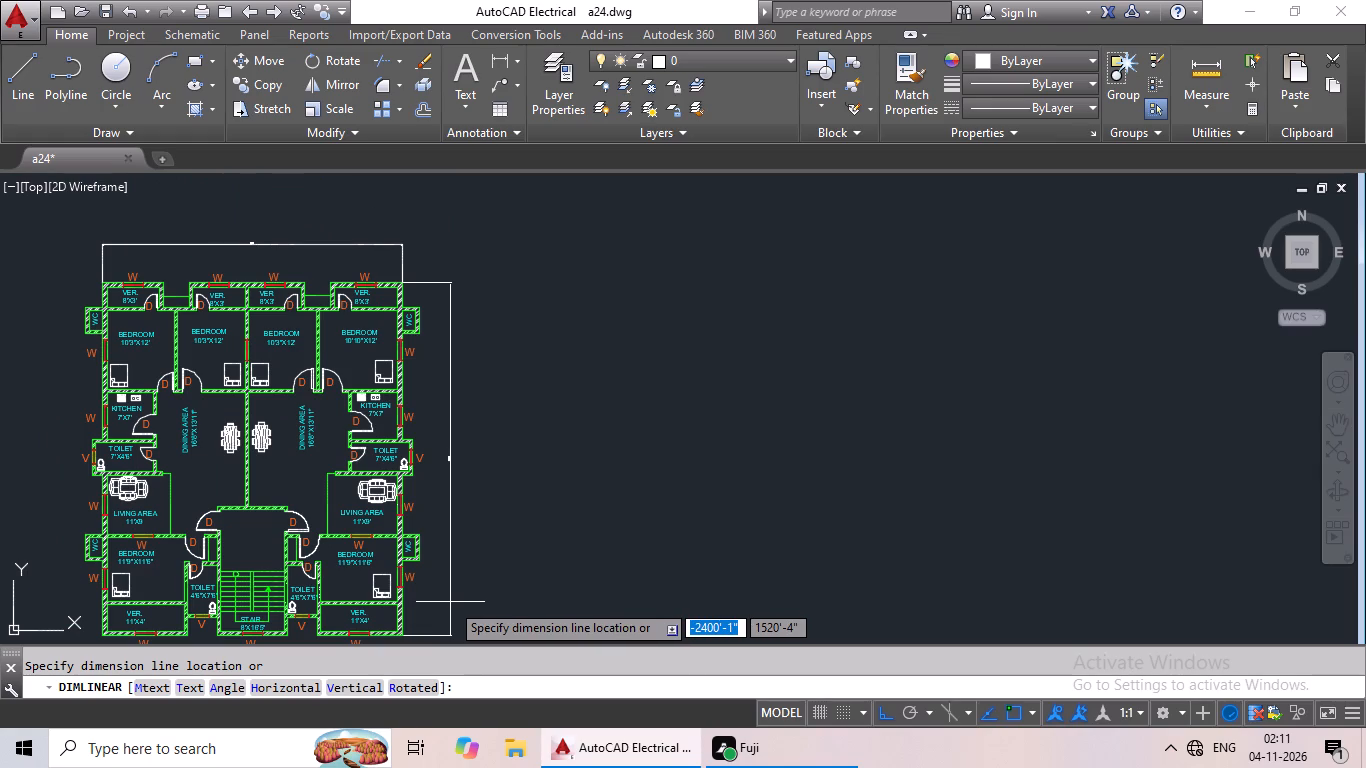
pyautogui.click(457, 605)
# Change the colour of the green plan's overall width and height dimensions to Magenta.
pyautogui.scroll(3, 463, 495)
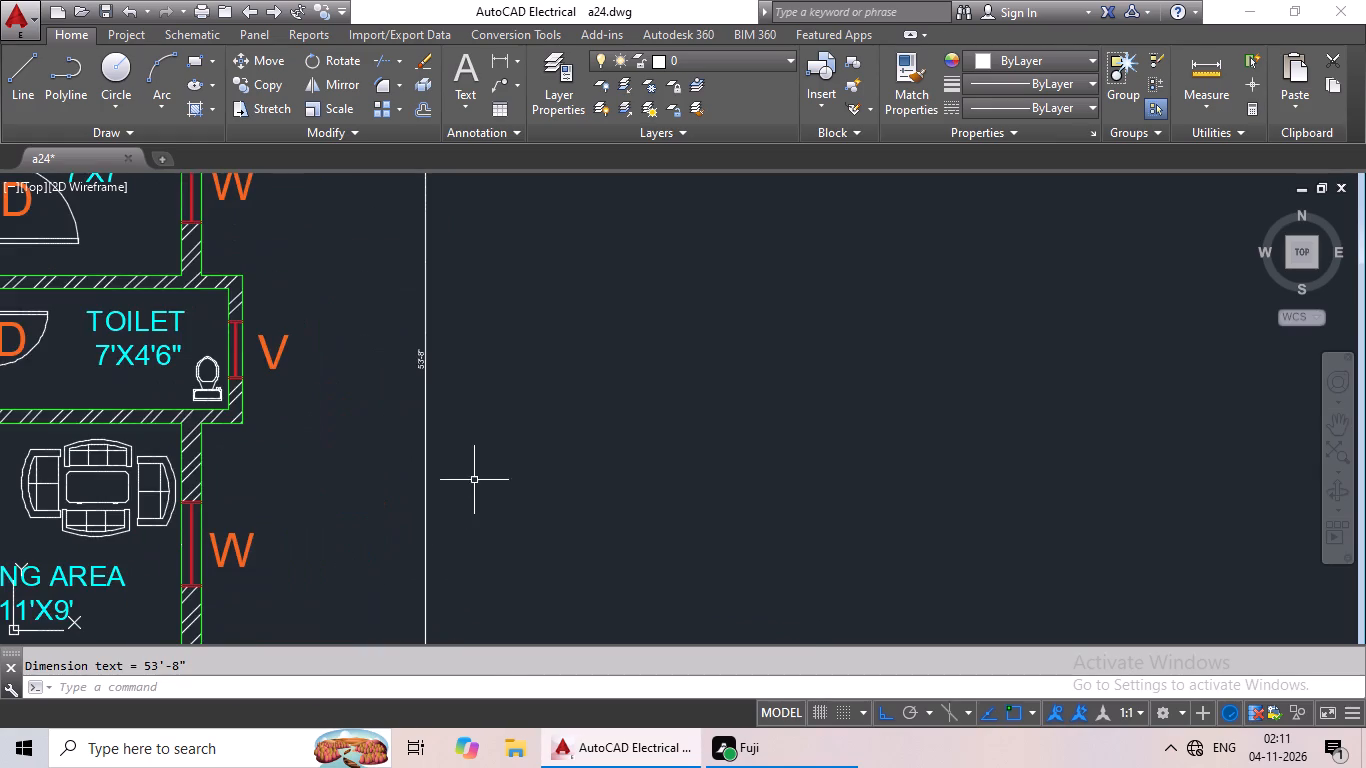
pyautogui.scroll(4, 428, 373)
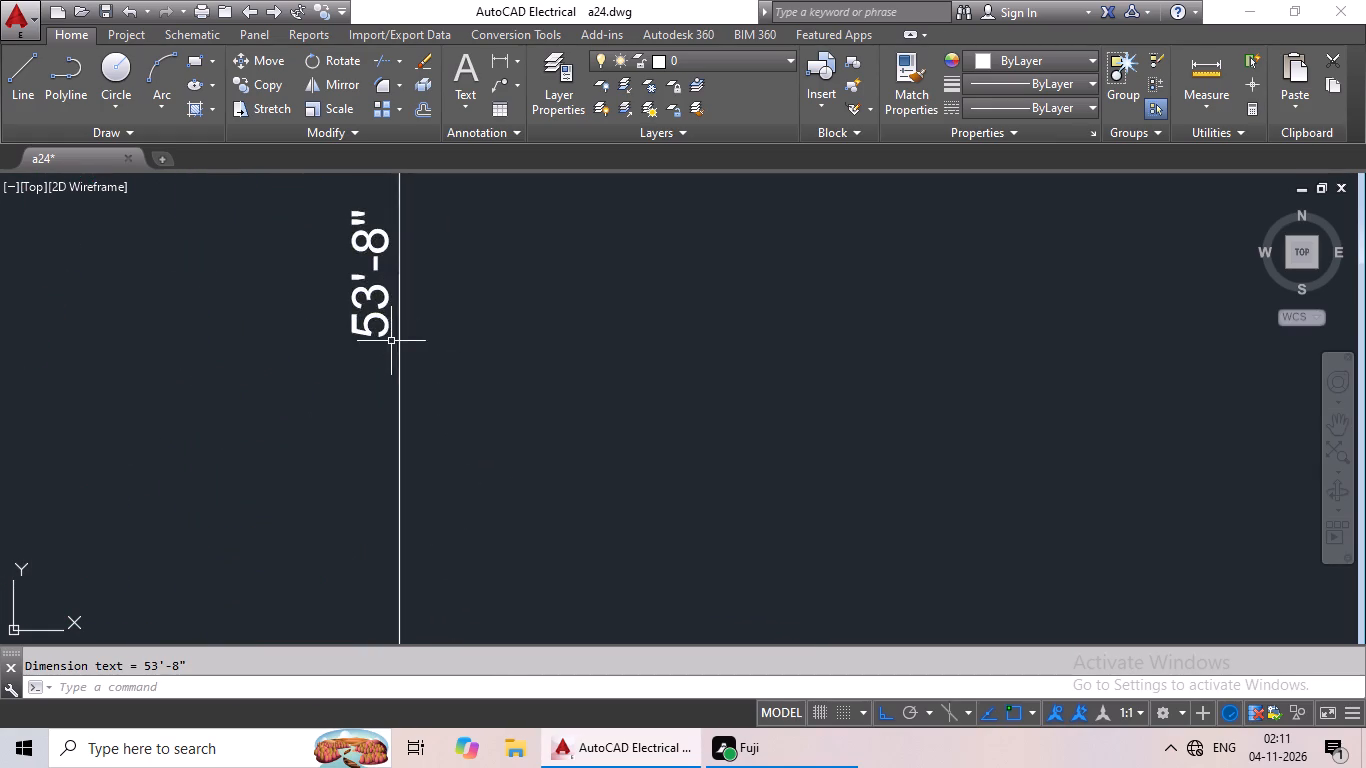
pyautogui.click(401, 385)
pyautogui.scroll(-7, 444, 410)
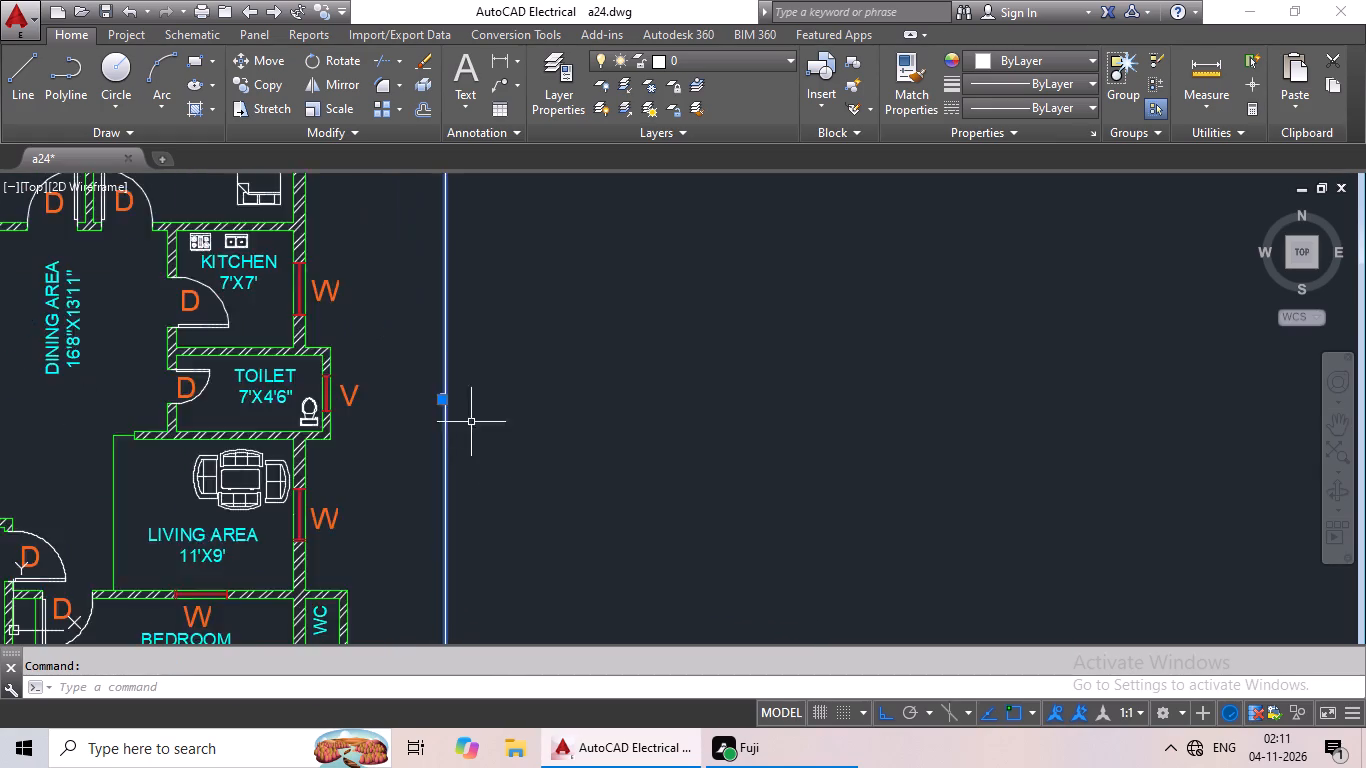
pyautogui.scroll(-1, 471, 422)
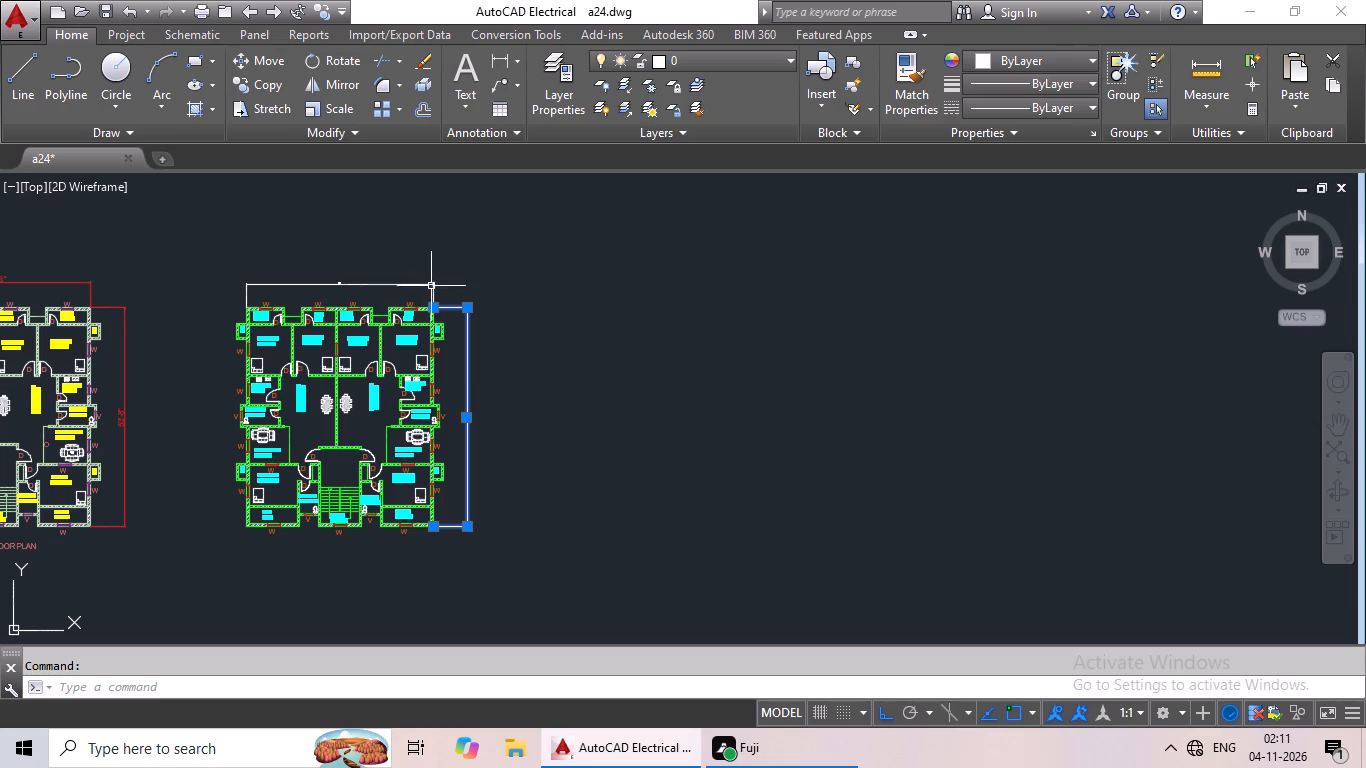
pyautogui.click(434, 285)
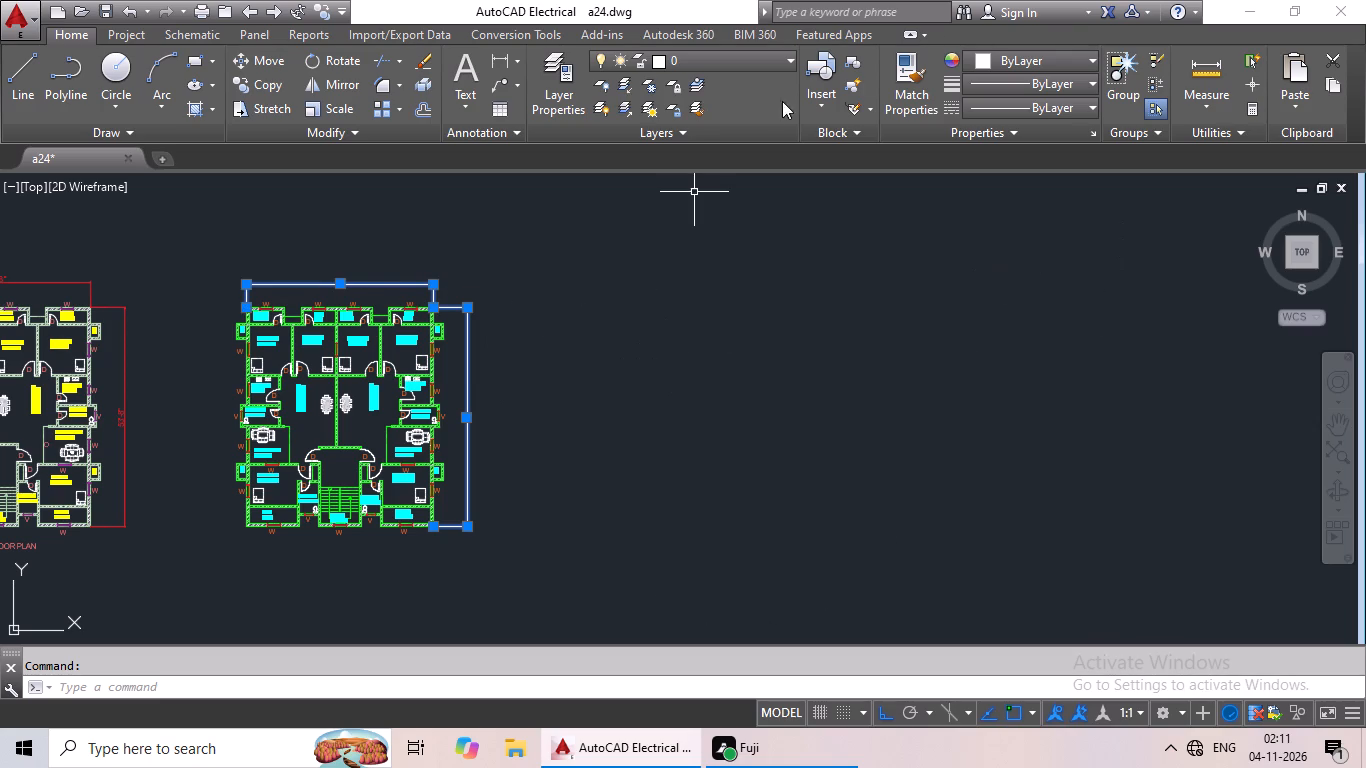
pyautogui.click(1097, 56)
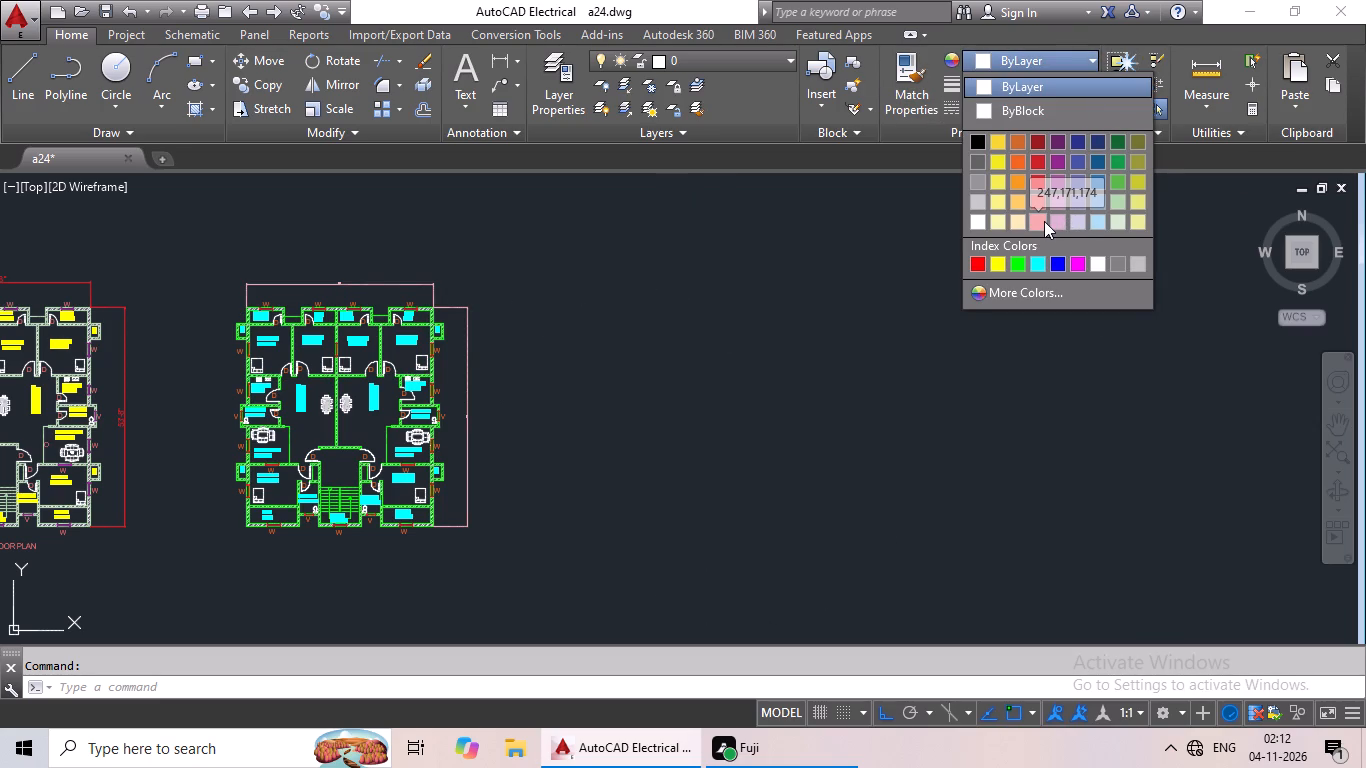
pyautogui.click(1083, 261)
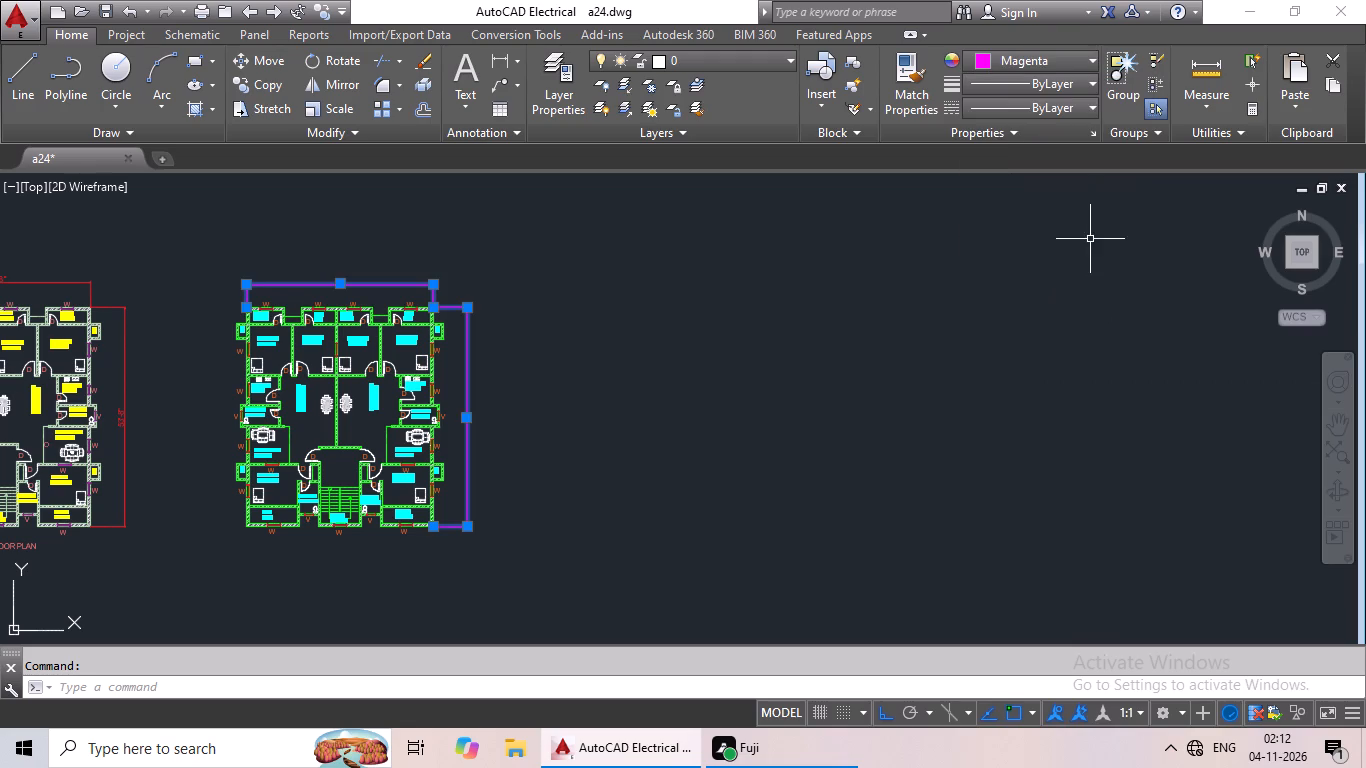
pyautogui.scroll(-4, 641, 358)
pyautogui.scroll(2, 652, 338)
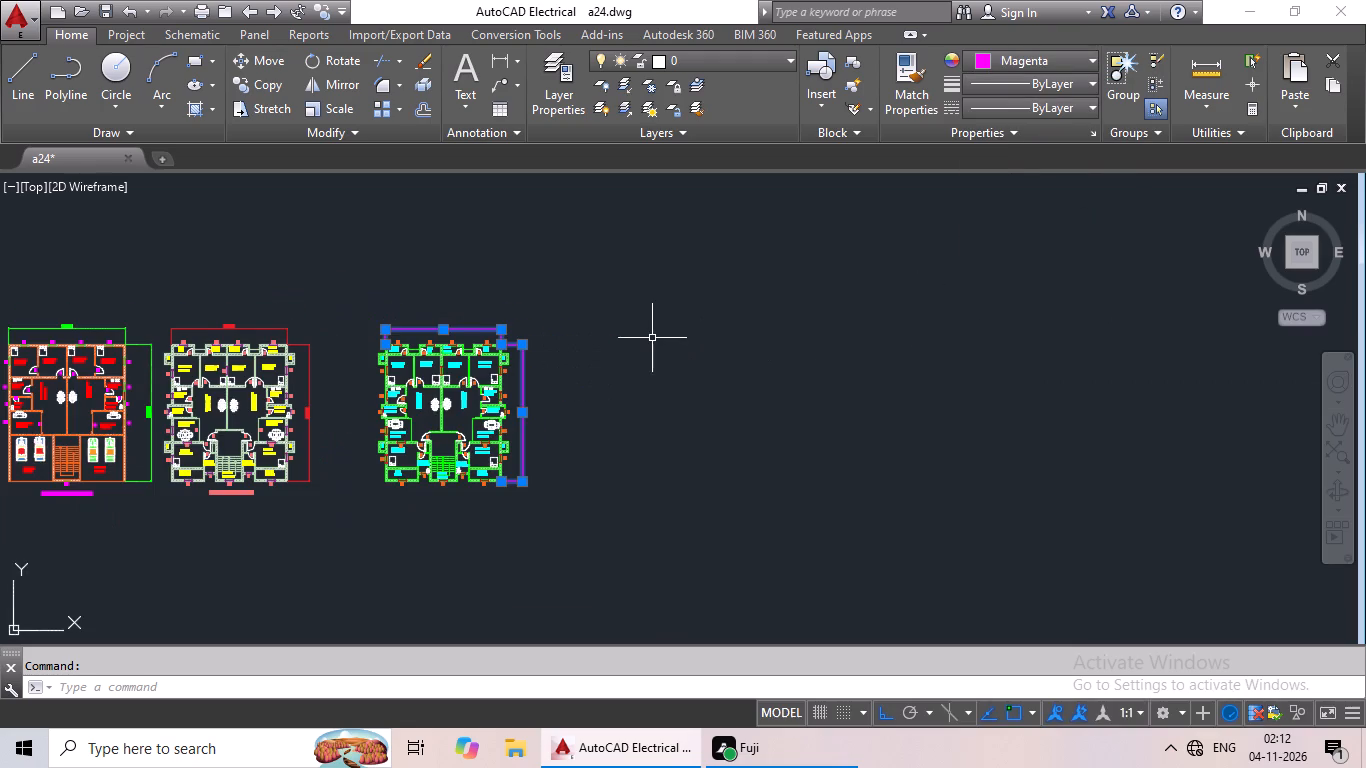
pyautogui.press('Escape')
# Set the text height of the overall width dimension above the green plan to 1'-4".
pyautogui.scroll(7, 437, 339)
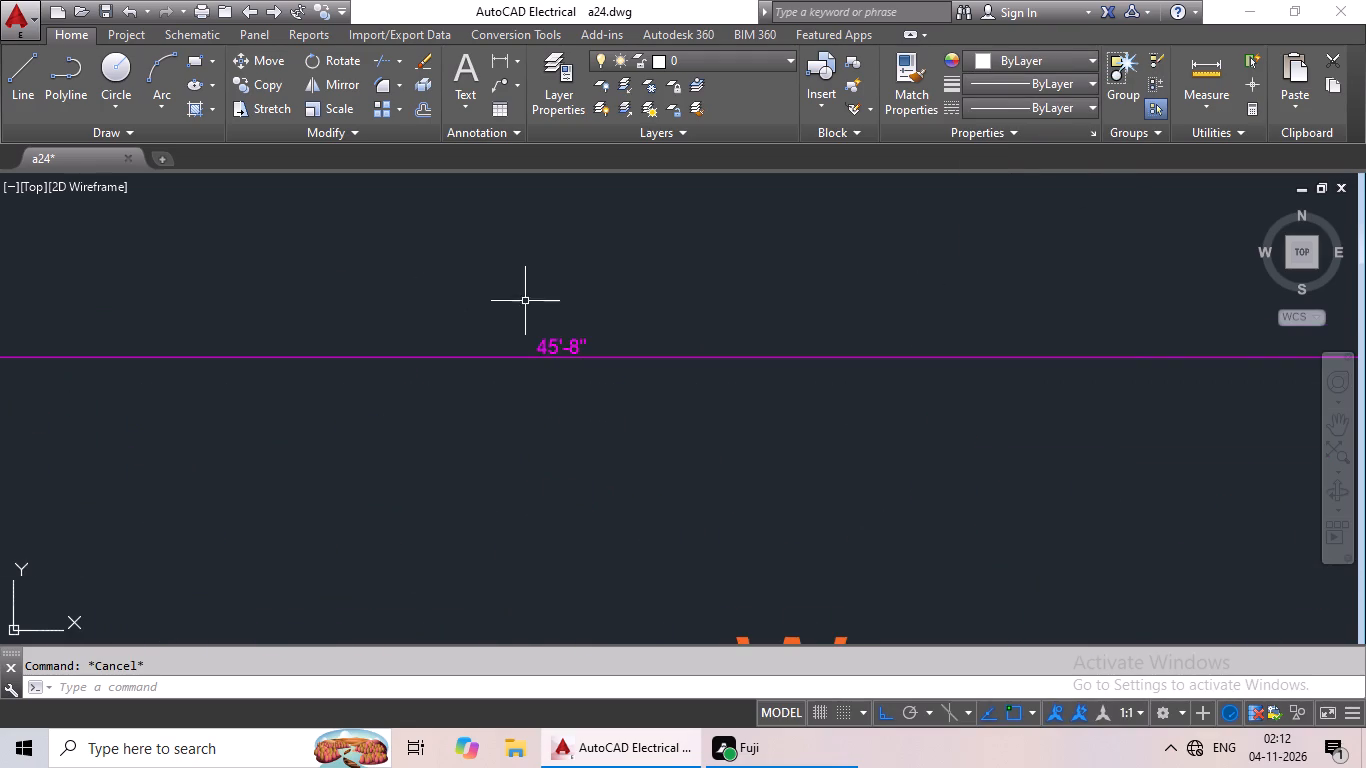
pyautogui.scroll(4, 564, 344)
pyautogui.scroll(-3, 652, 351)
pyautogui.doubleClick(649, 356)
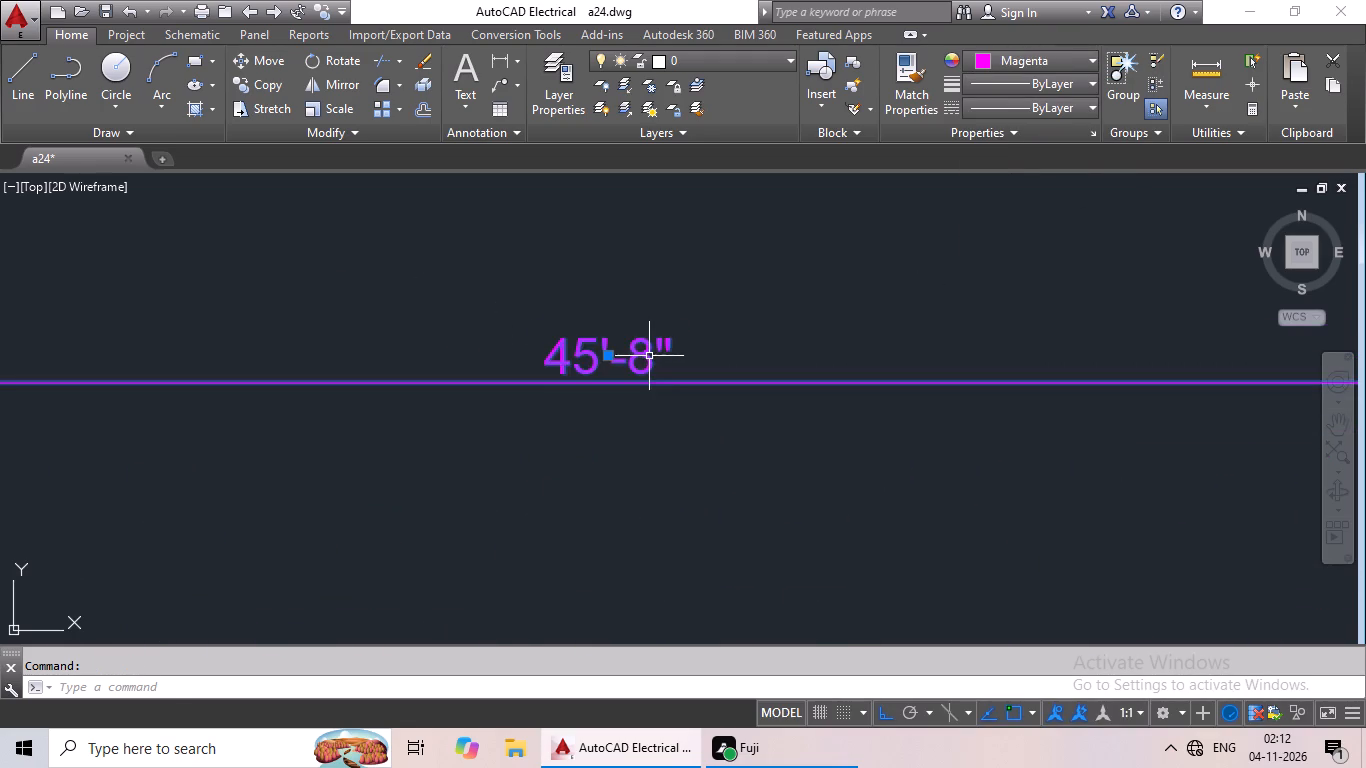
pyautogui.click(649, 356)
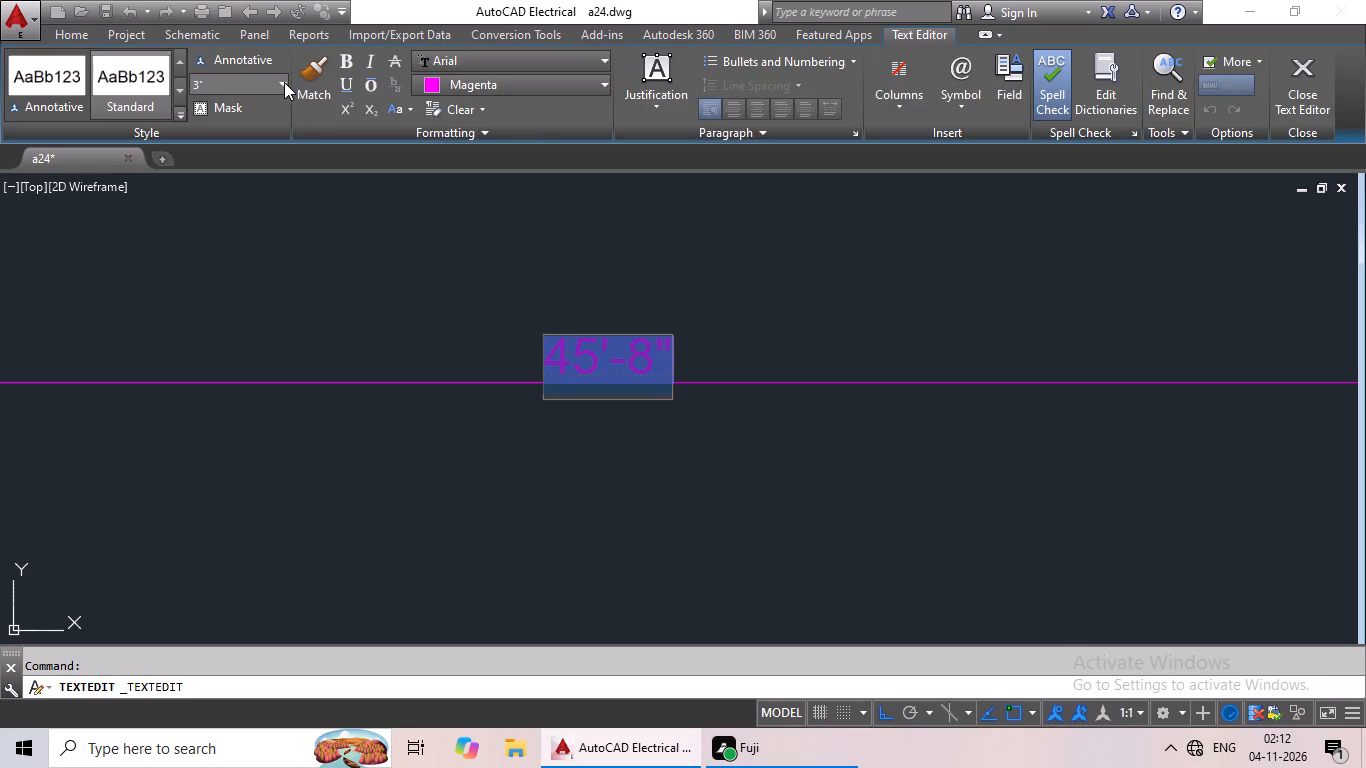
pyautogui.click(284, 82)
pyautogui.click(232, 109)
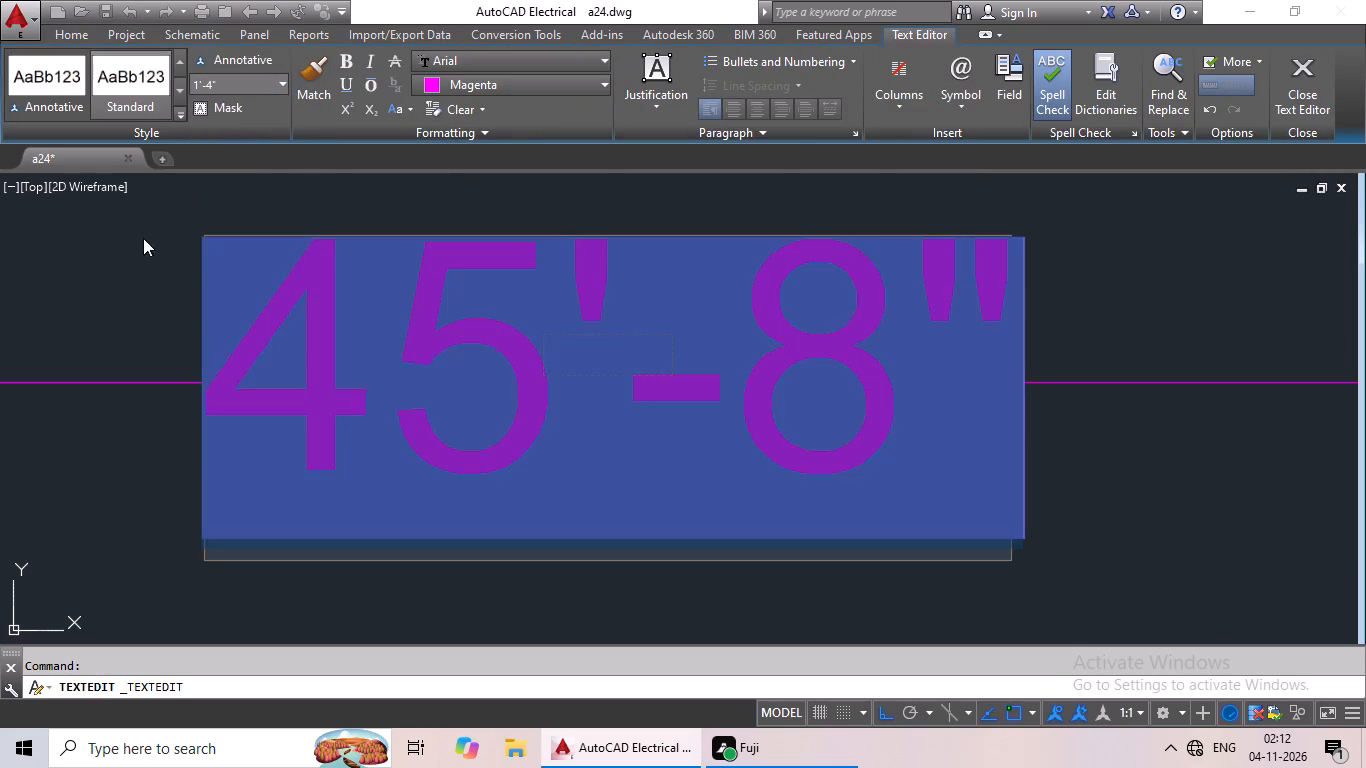
pyautogui.click(125, 260)
# Set the text height of the overall height dimension beside the green plan to 1'-4".
pyautogui.scroll(-7, 144, 257)
pyautogui.moveTo(211, 324); pyautogui.dragTo(191, 121, button='middle')
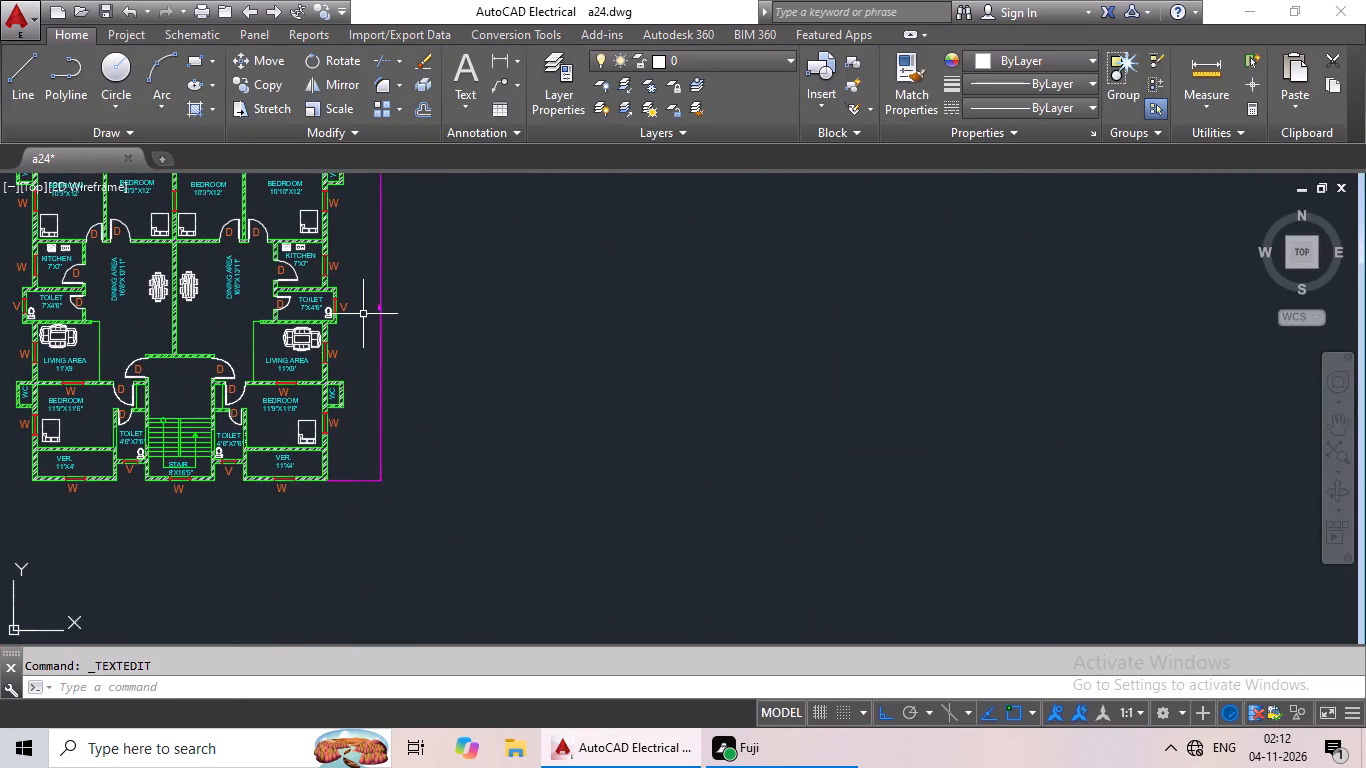
pyautogui.scroll(6, 386, 301)
pyautogui.doubleClick(369, 390)
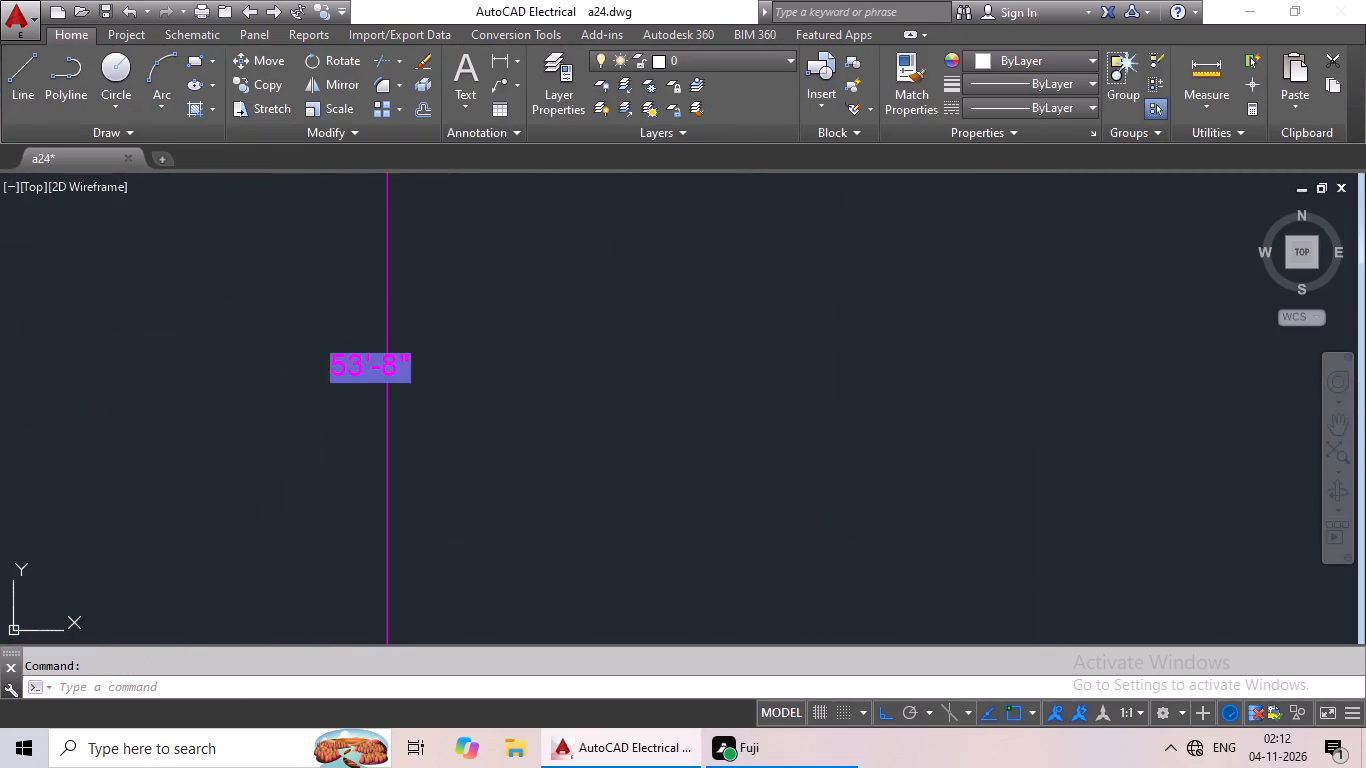
pyautogui.click(369, 390)
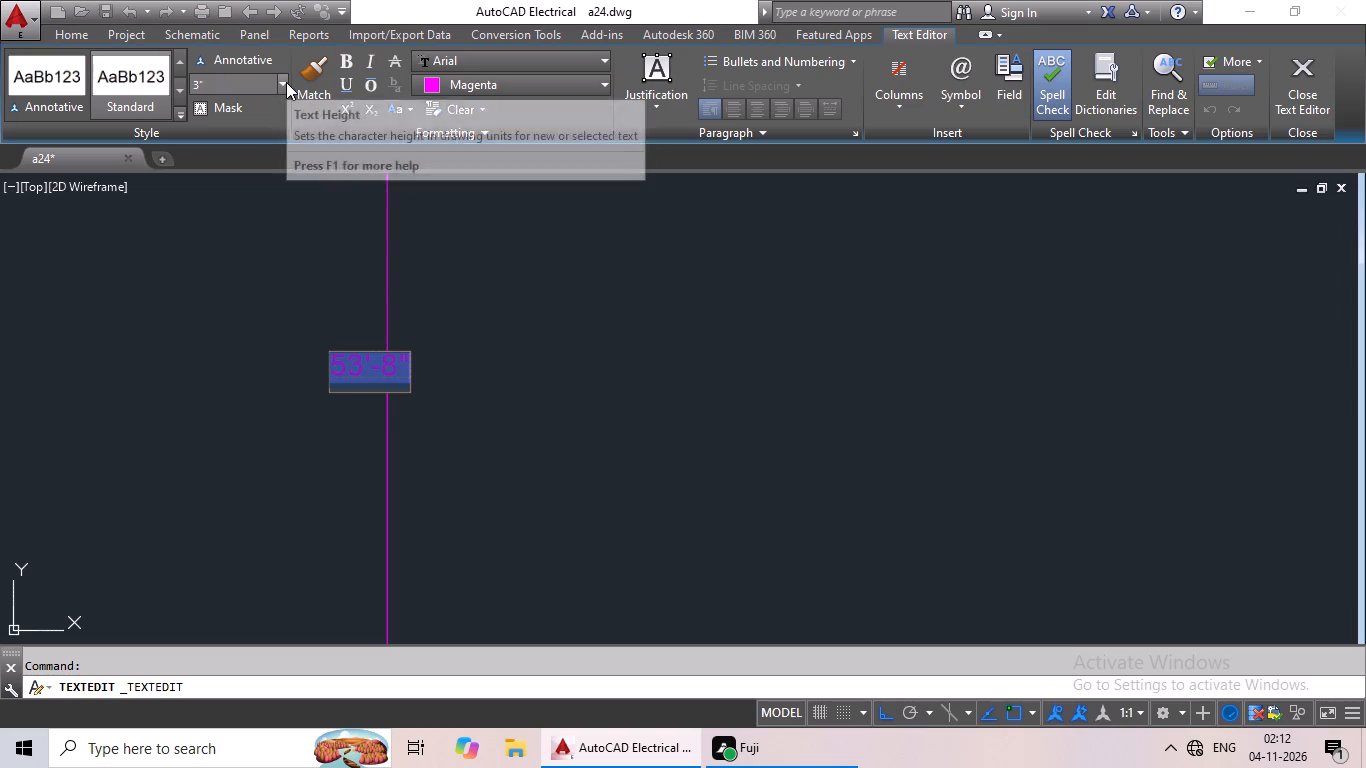
pyautogui.click(286, 82)
pyautogui.click(234, 105)
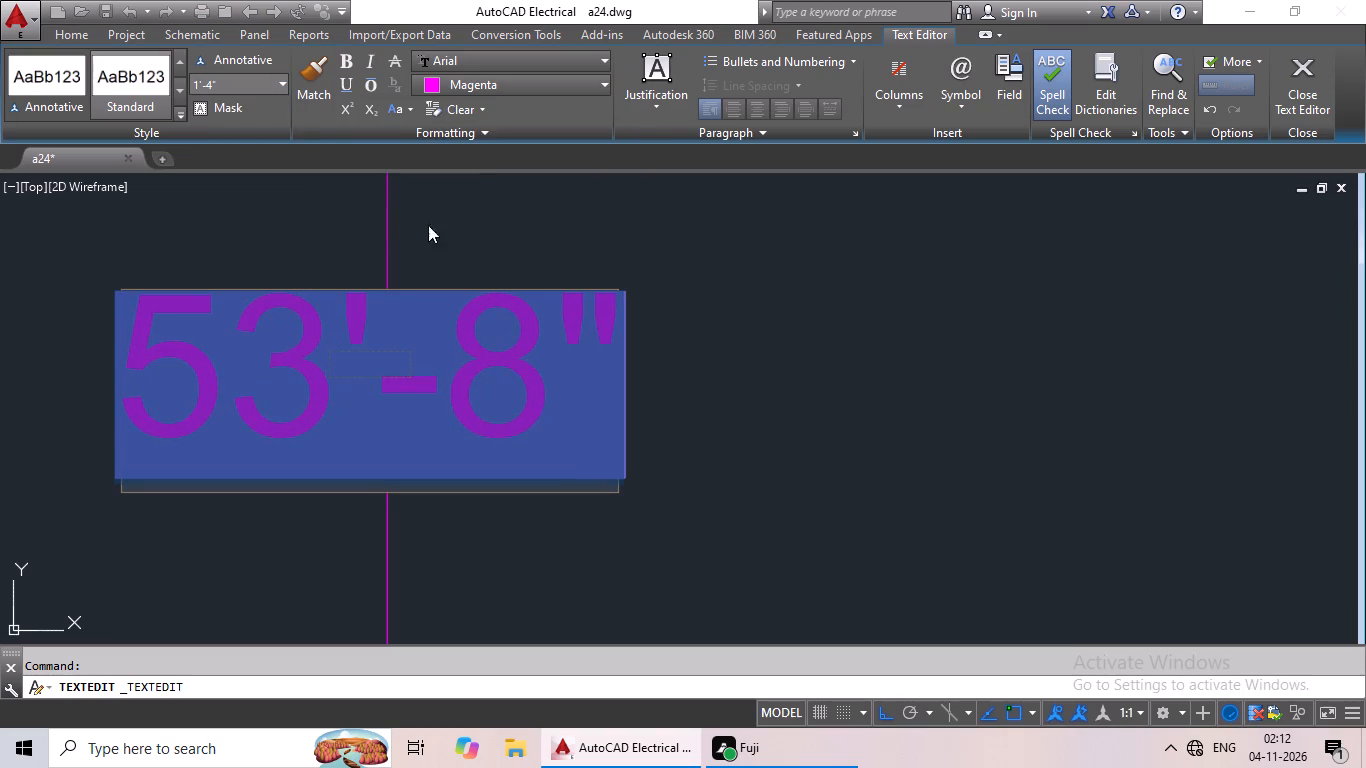
pyautogui.click(613, 256)
# Examine the green plan's overall dimensions and compare them with those of the neighbouring floor plans.
pyautogui.scroll(-7, 634, 255)
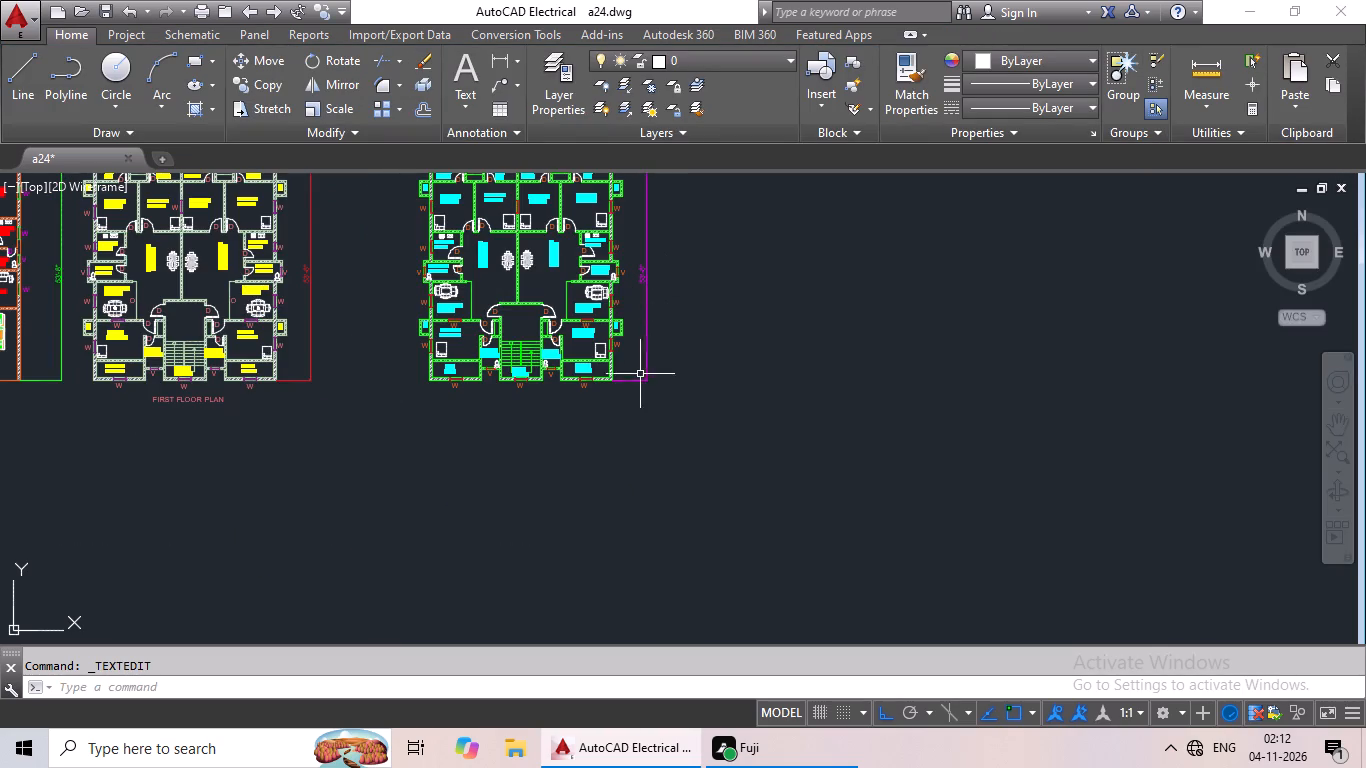
pyautogui.scroll(1, 598, 384)
pyautogui.moveTo(662, 346); pyautogui.dragTo(647, 483, button='middle')
pyautogui.scroll(-1, 676, 392)
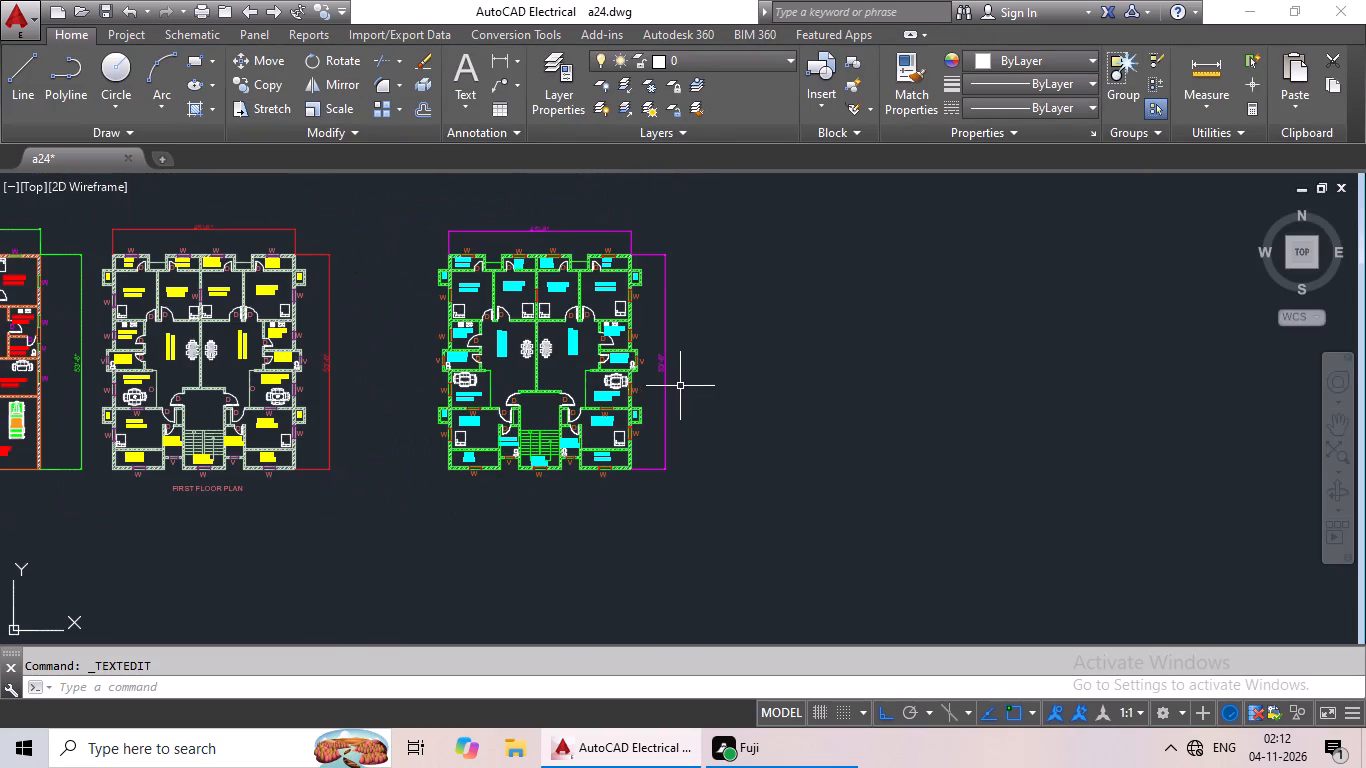
pyautogui.moveTo(682, 388); pyautogui.dragTo(612, 478, button='middle')
pyautogui.scroll(1, 609, 401)
pyautogui.scroll(-2, 622, 398)
pyautogui.moveTo(629, 396); pyautogui.dragTo(545, 358, button='middle')
pyautogui.scroll(3, 428, 489)
pyautogui.scroll(-3, 494, 437)
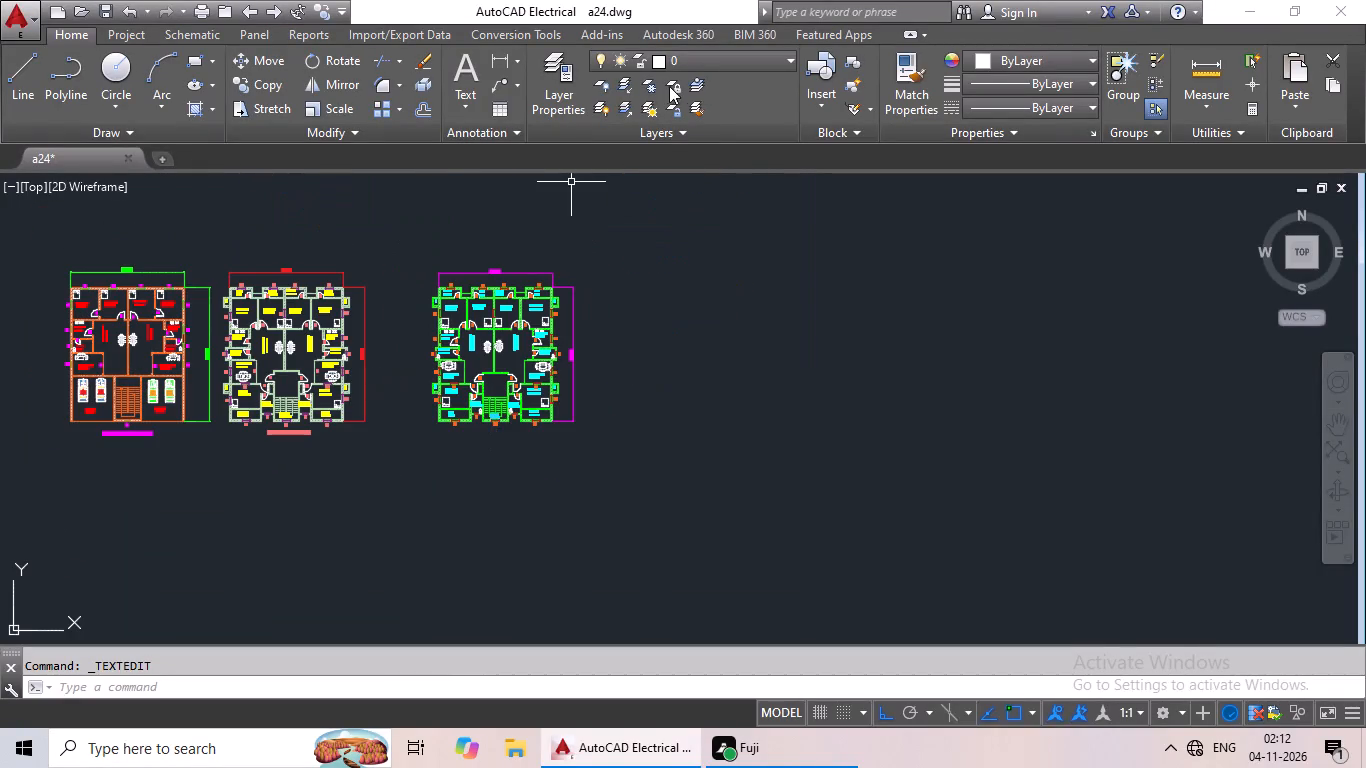
# Create the multiline text THIRD FLOOR PLAN in Cyan at 1'-4" height in the empty area right of the plans.
pyautogui.click(466, 91)
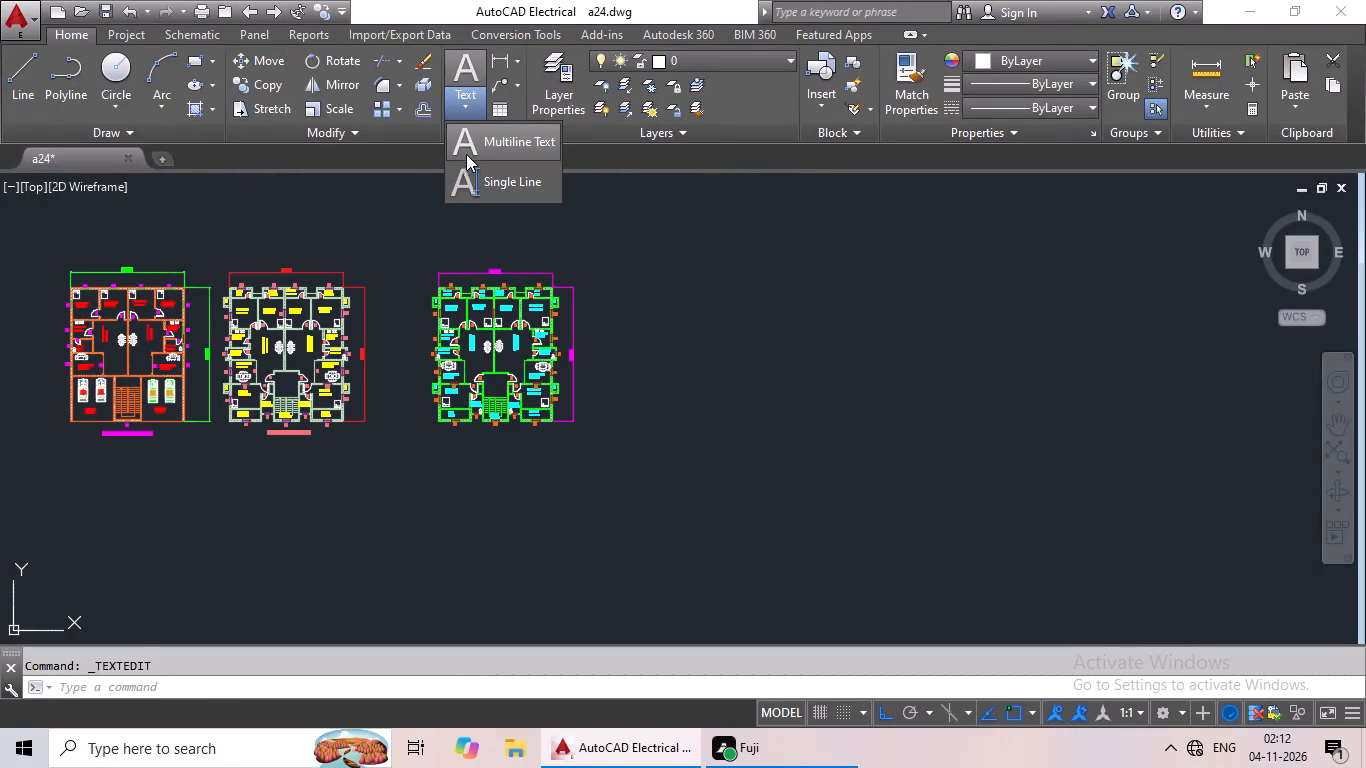
pyautogui.click(472, 145)
pyautogui.scroll(-1, 752, 285)
pyautogui.moveTo(753, 285); pyautogui.dragTo(458, 349, button='middle')
pyautogui.moveTo(481, 289); pyautogui.dragTo(507, 306)
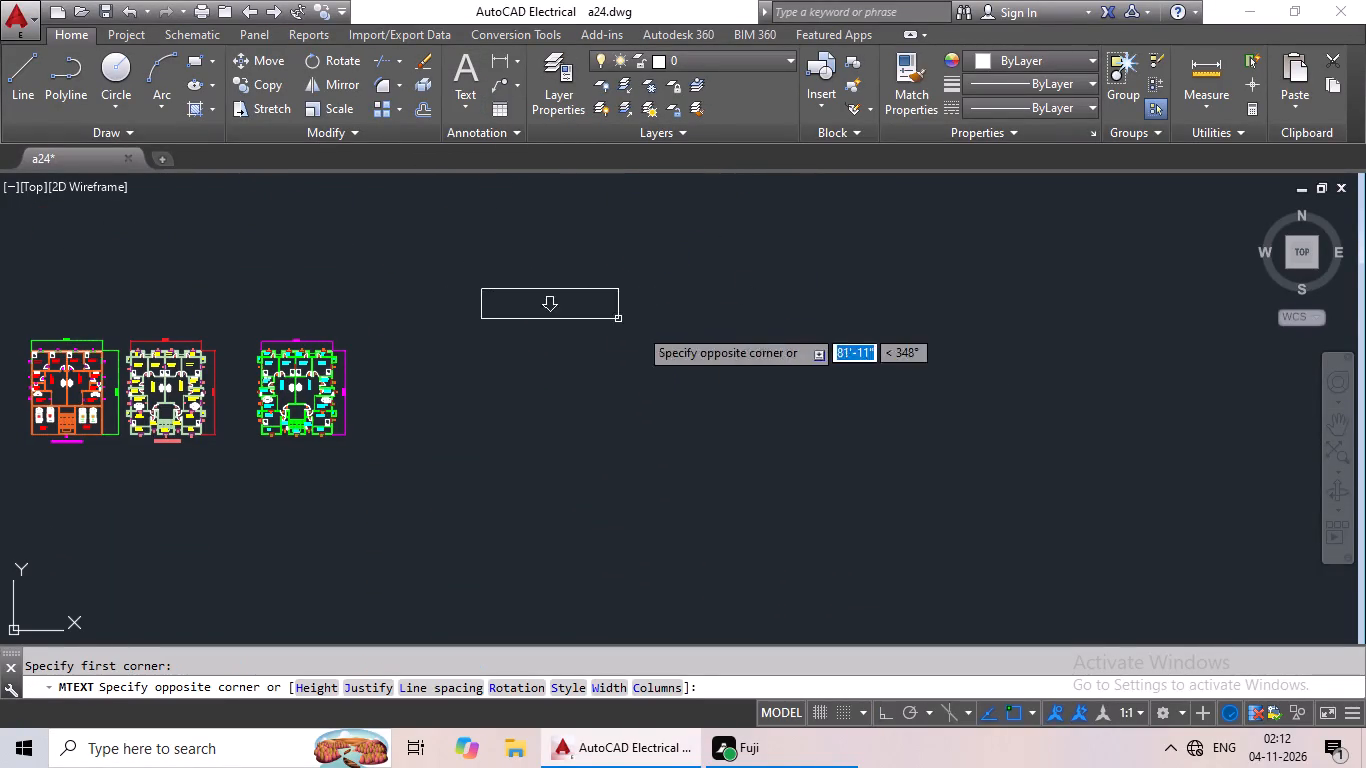
pyautogui.click(809, 361)
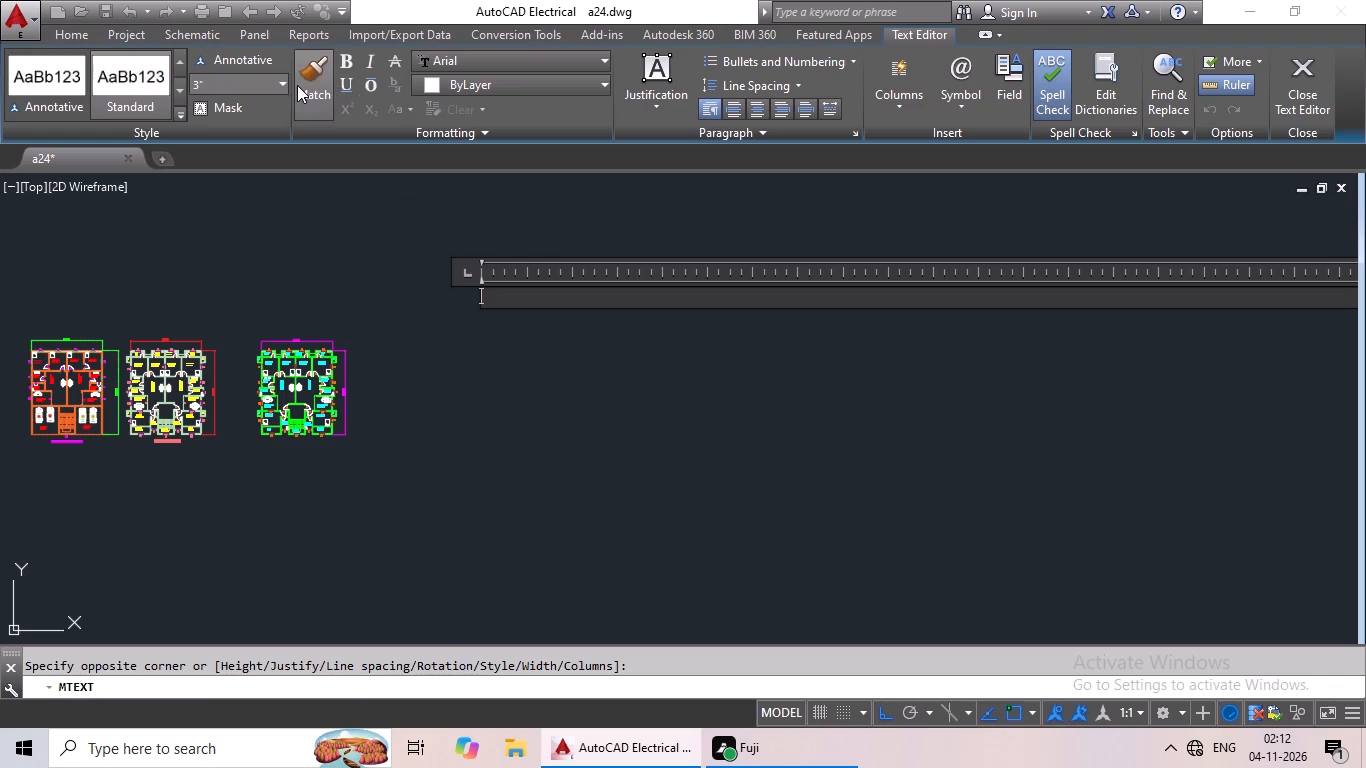
pyautogui.click(284, 81)
pyautogui.click(249, 117)
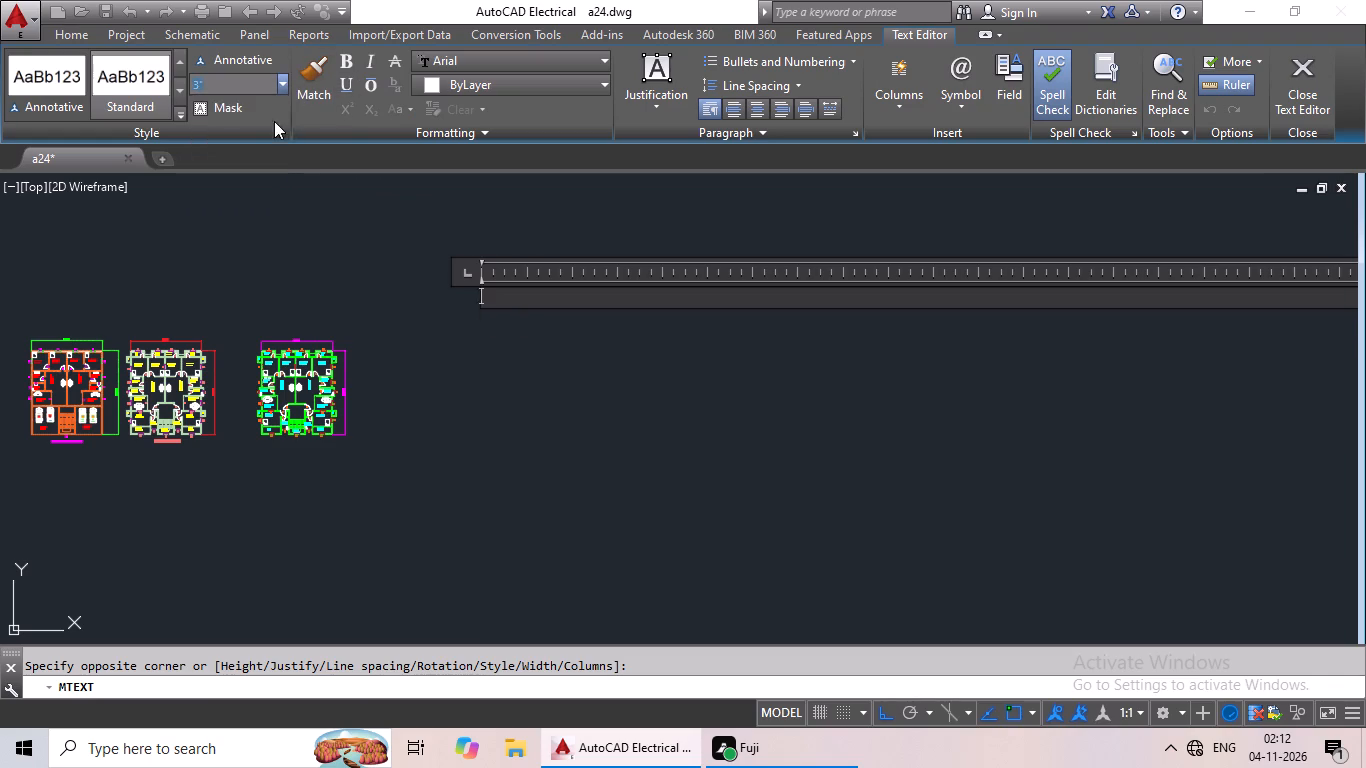
pyautogui.click(452, 92)
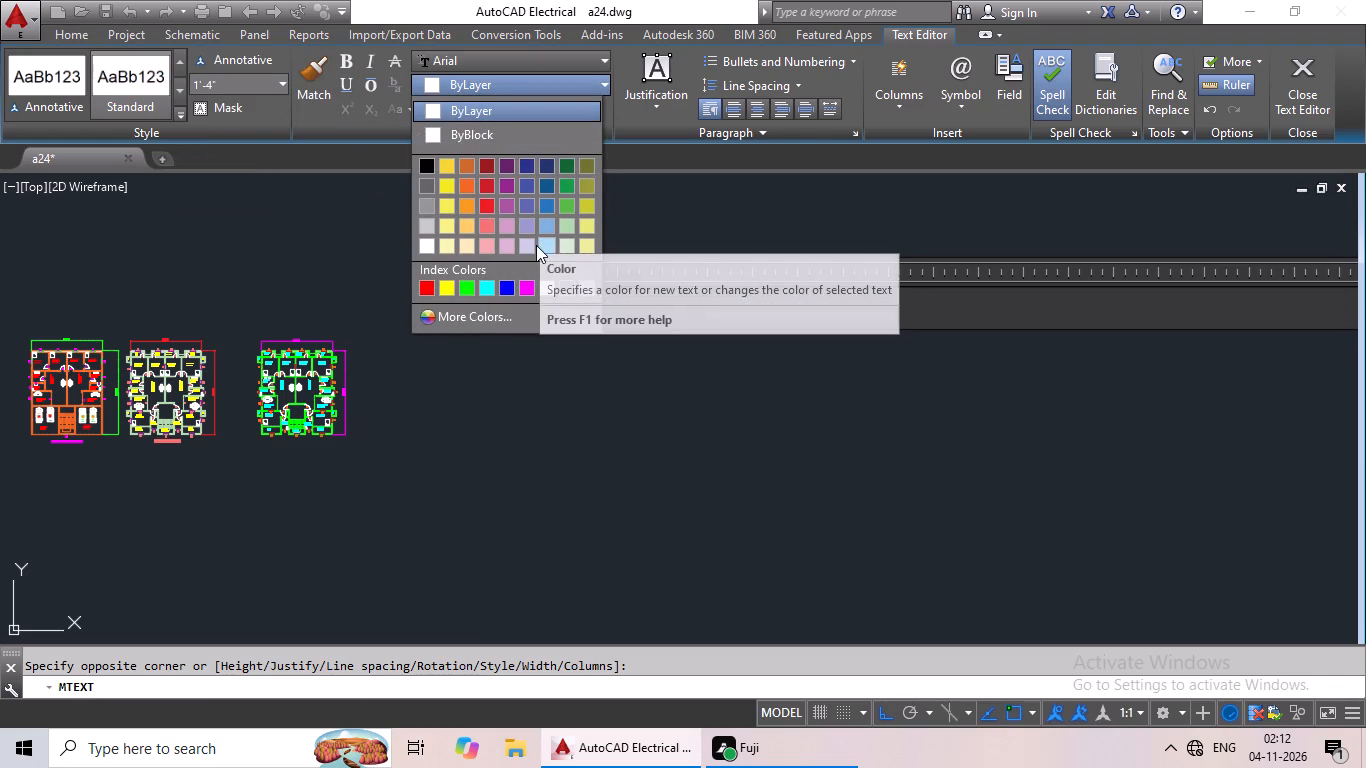
pyautogui.click(488, 280)
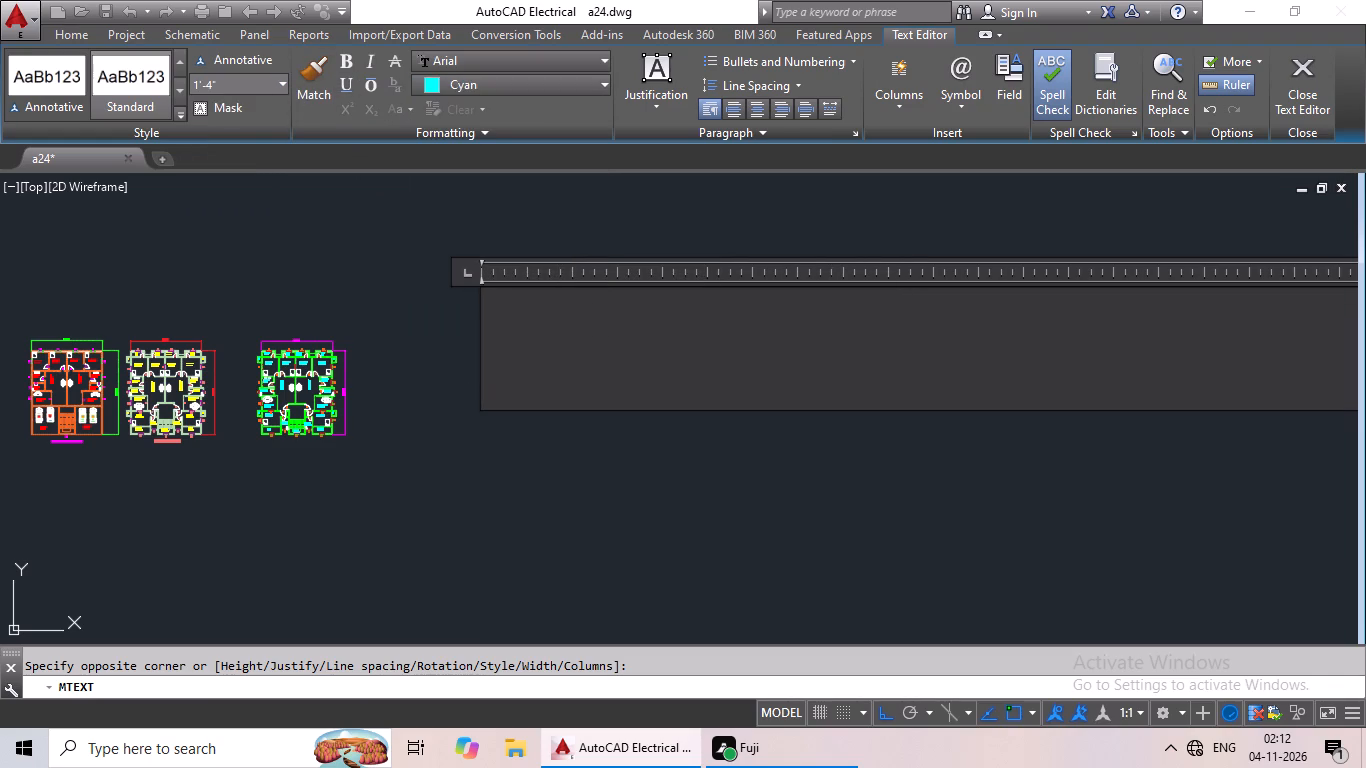
pyautogui.hotkey('shift', 't')
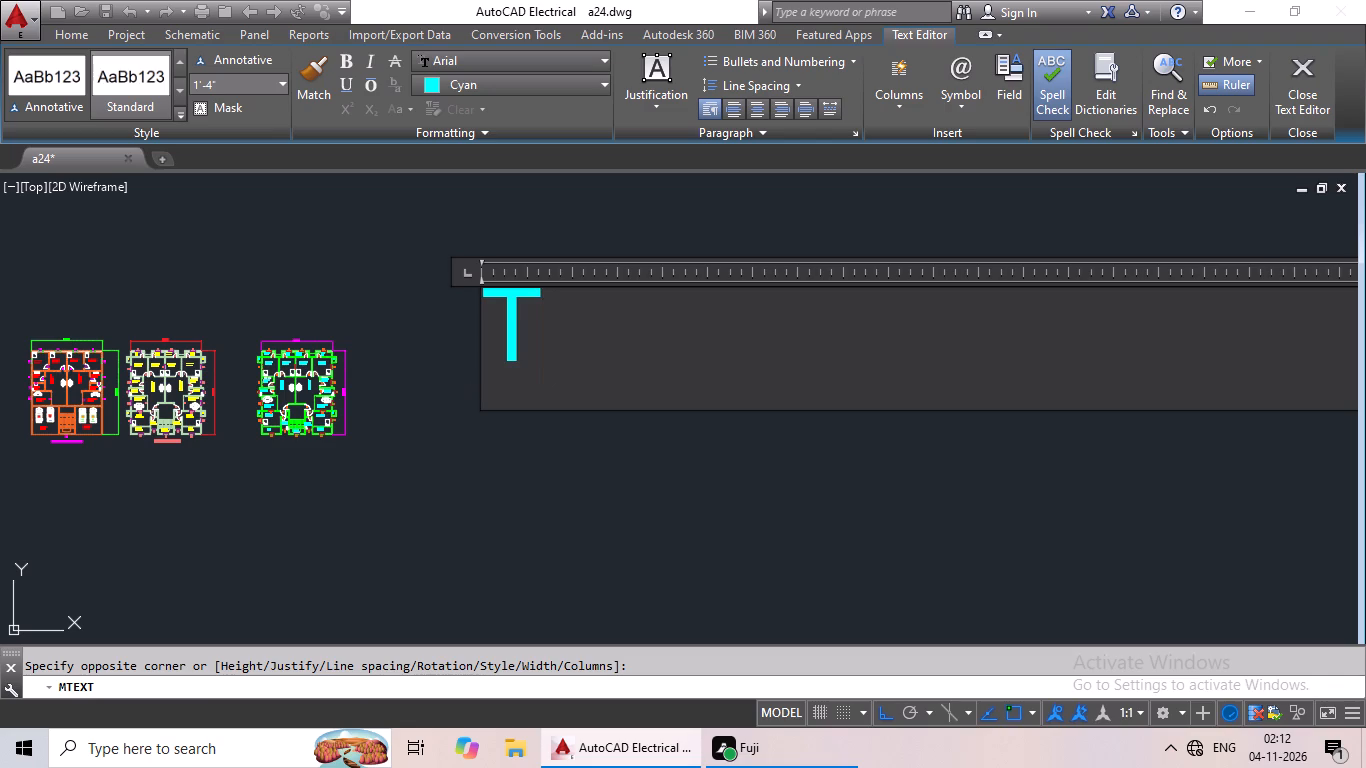
pyautogui.write('HIRD')
pyautogui.press('space')
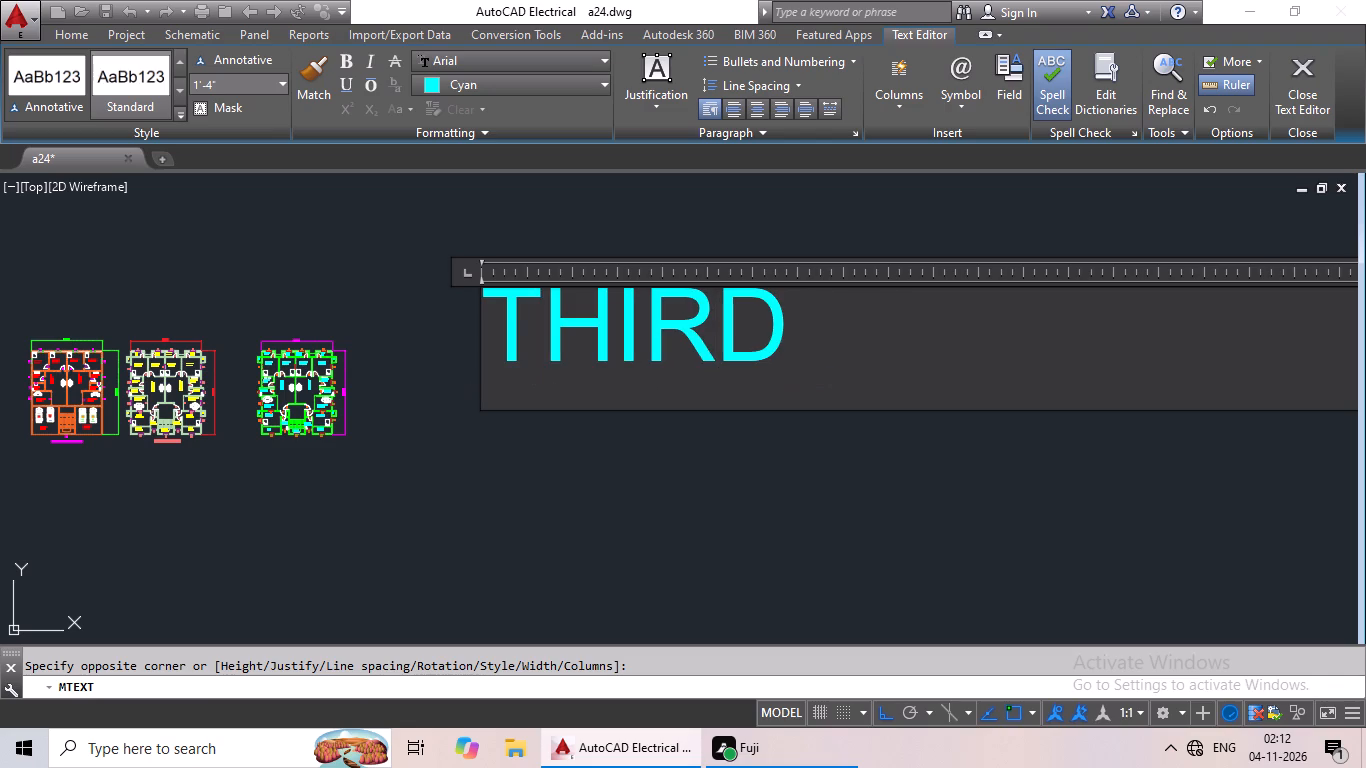
pyautogui.write('FO')
pyautogui.hotkey('shift', 'BackSpace')
pyautogui.write('LOO')
pyautogui.write('R')
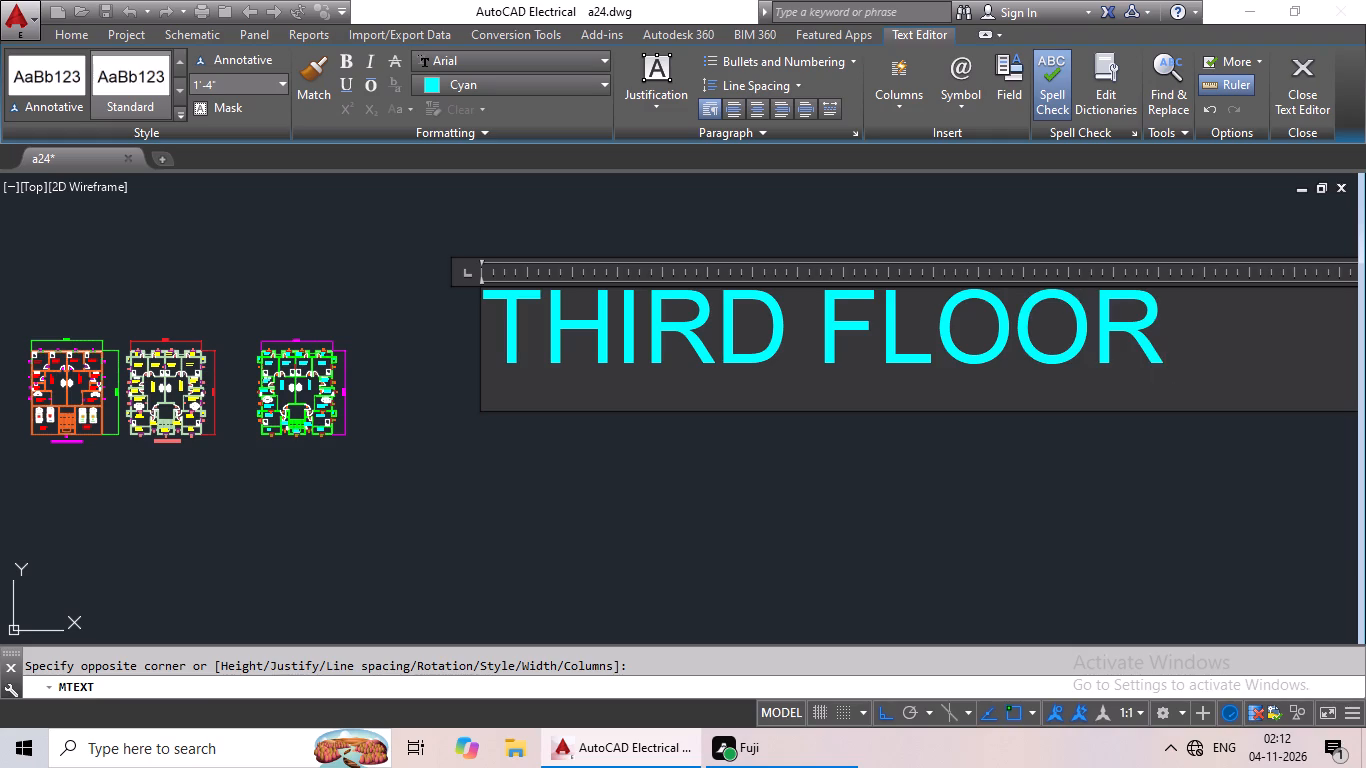
pyautogui.press('space')
pyautogui.write('PLAN')
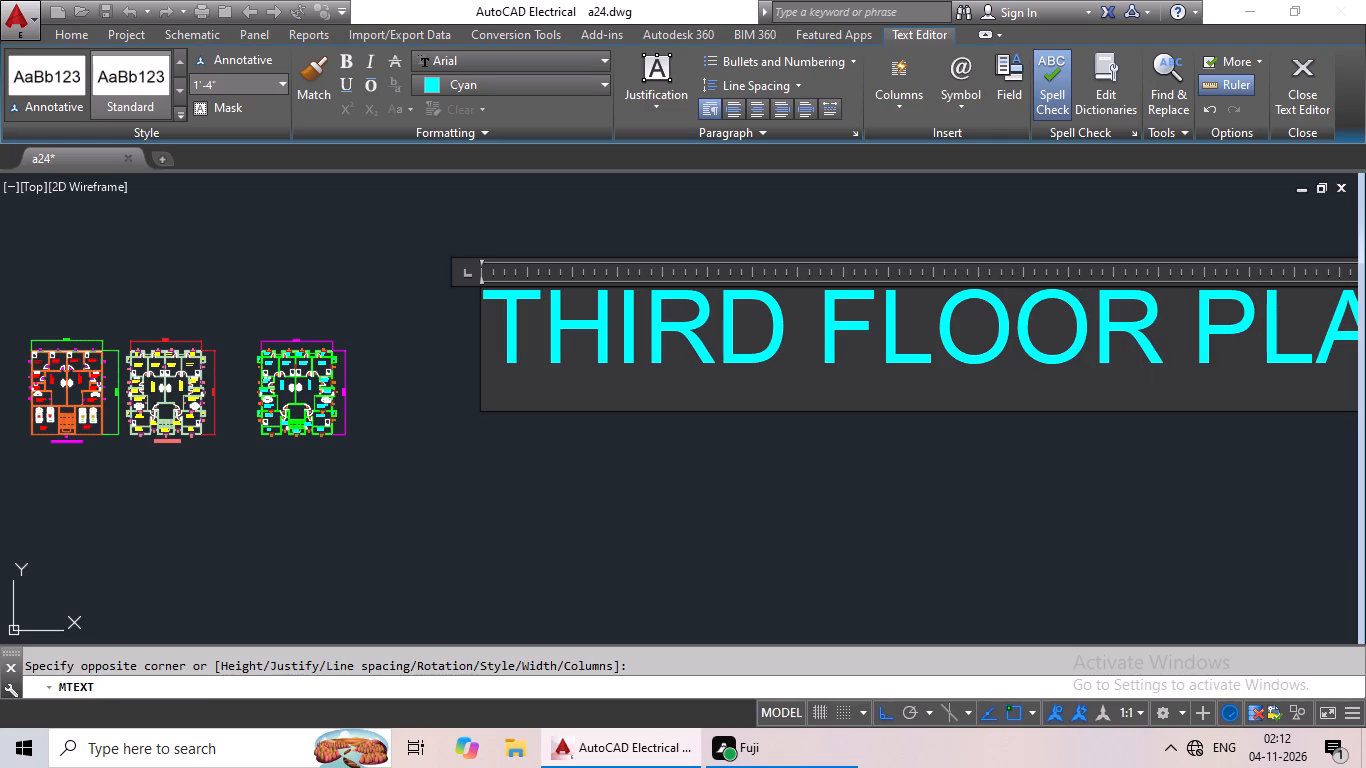
pyautogui.click(650, 537)
# Copy the THIRD FLOOR PLAN title and paste it centred below the green plan.
pyautogui.scroll(-1, 687, 521)
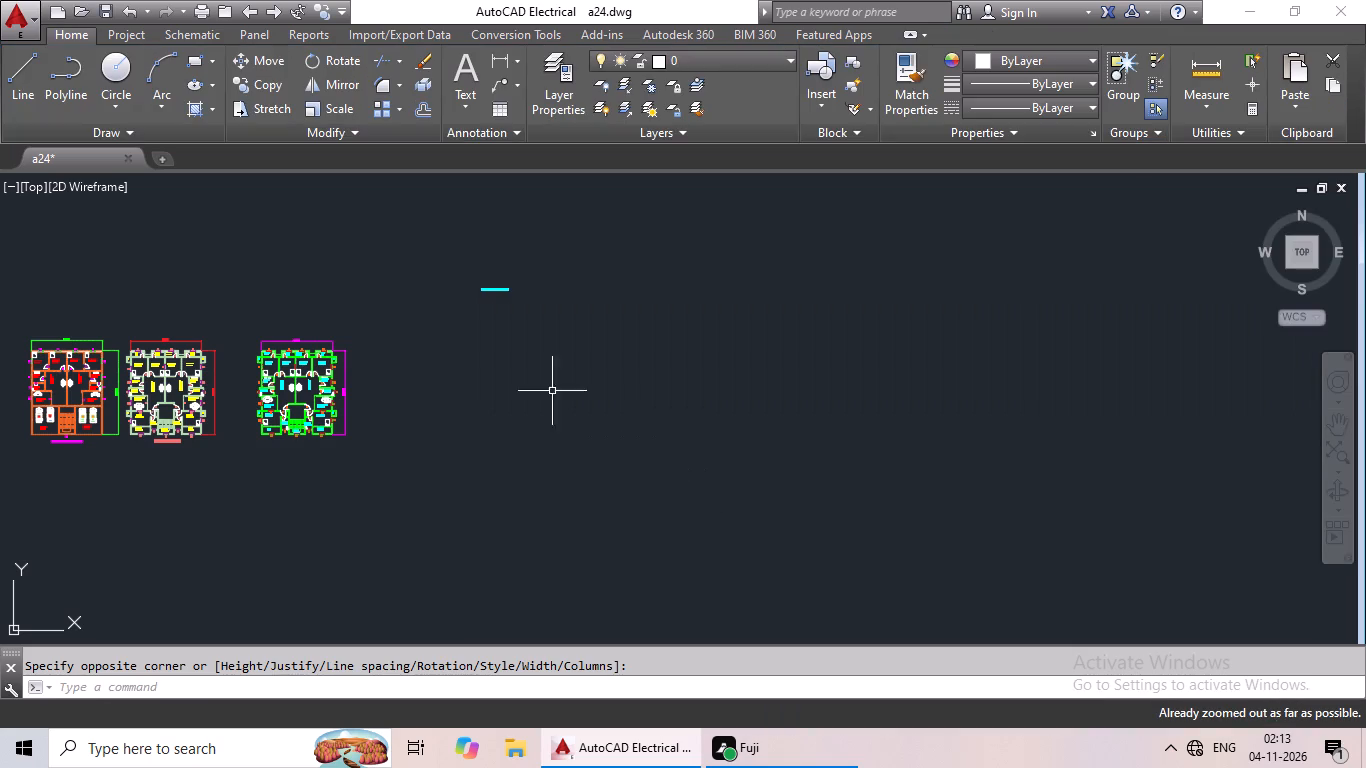
pyautogui.click(503, 291)
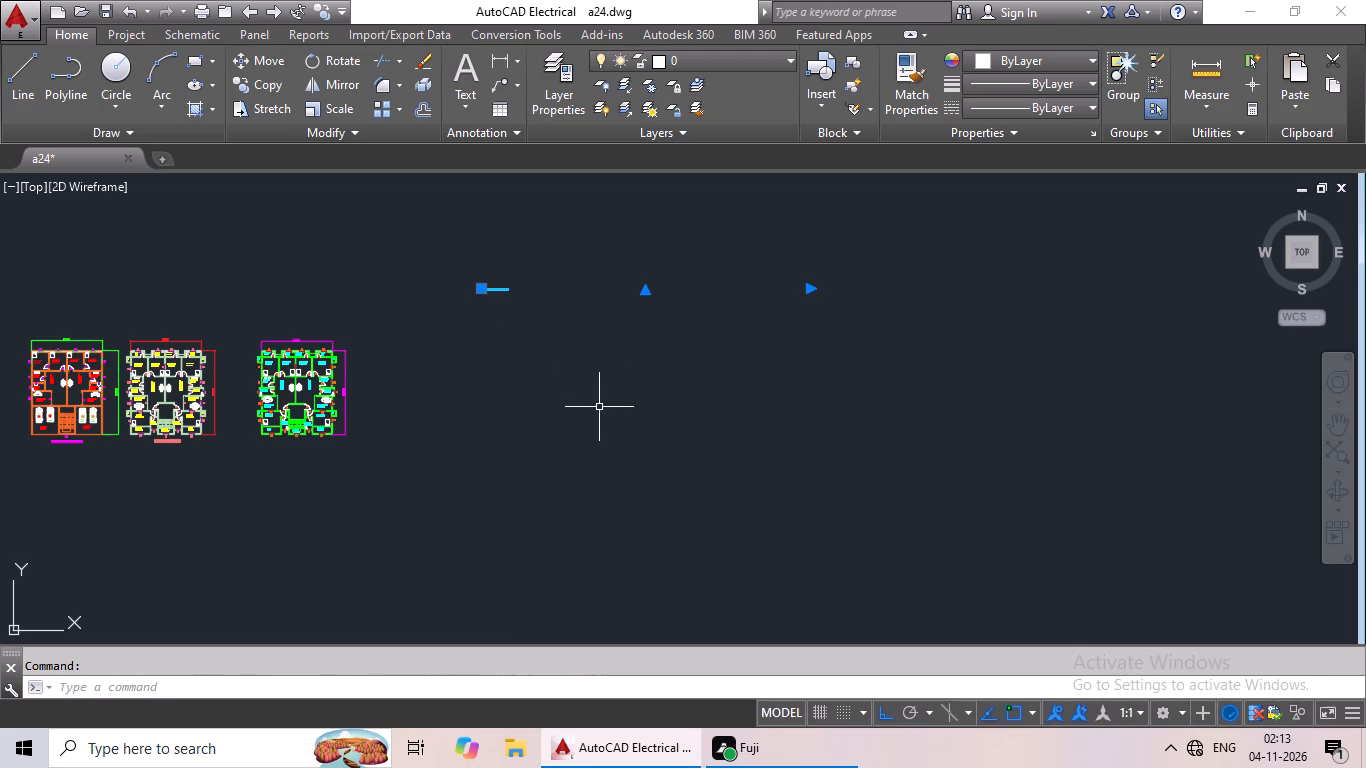
pyautogui.hotkey('ctrl', 'c')
pyautogui.hotkey('ctrl', 'v')
pyautogui.scroll(3, 275, 459)
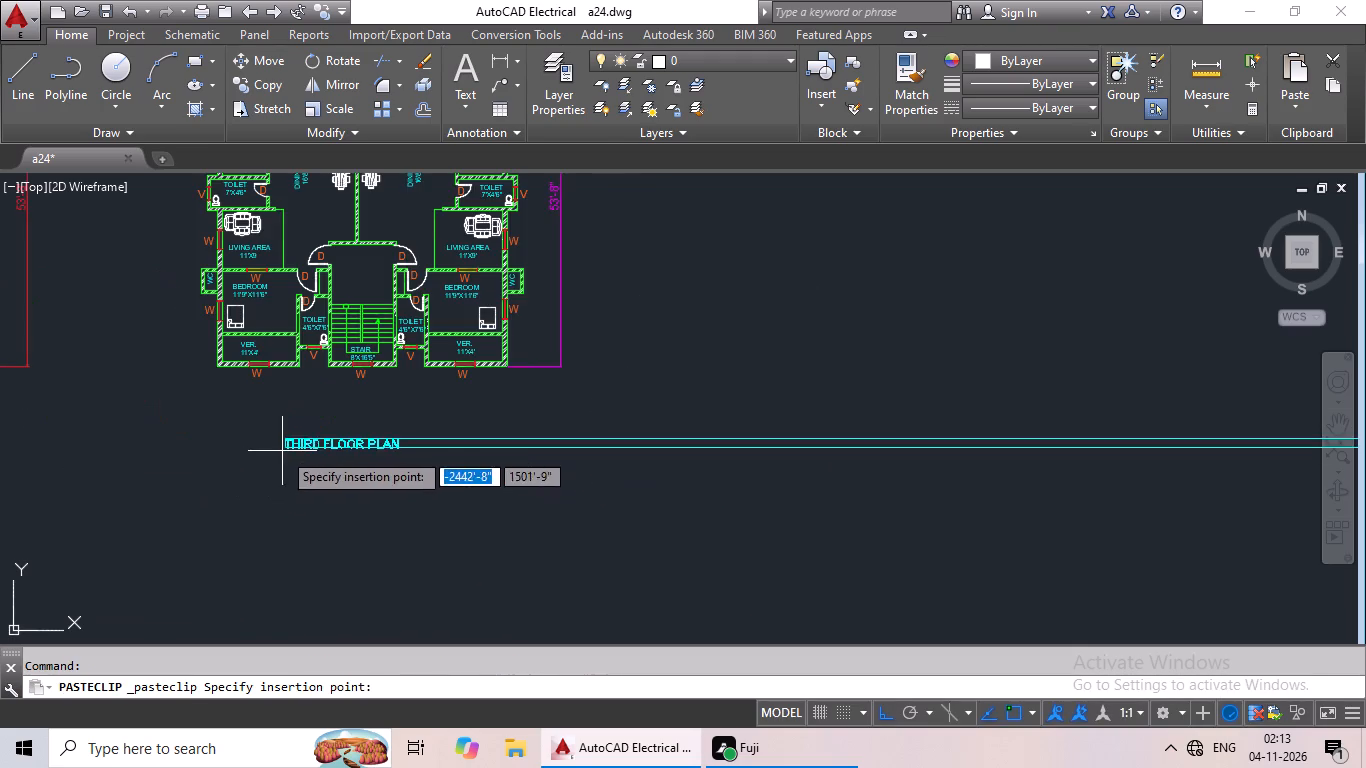
pyautogui.scroll(-1, 309, 435)
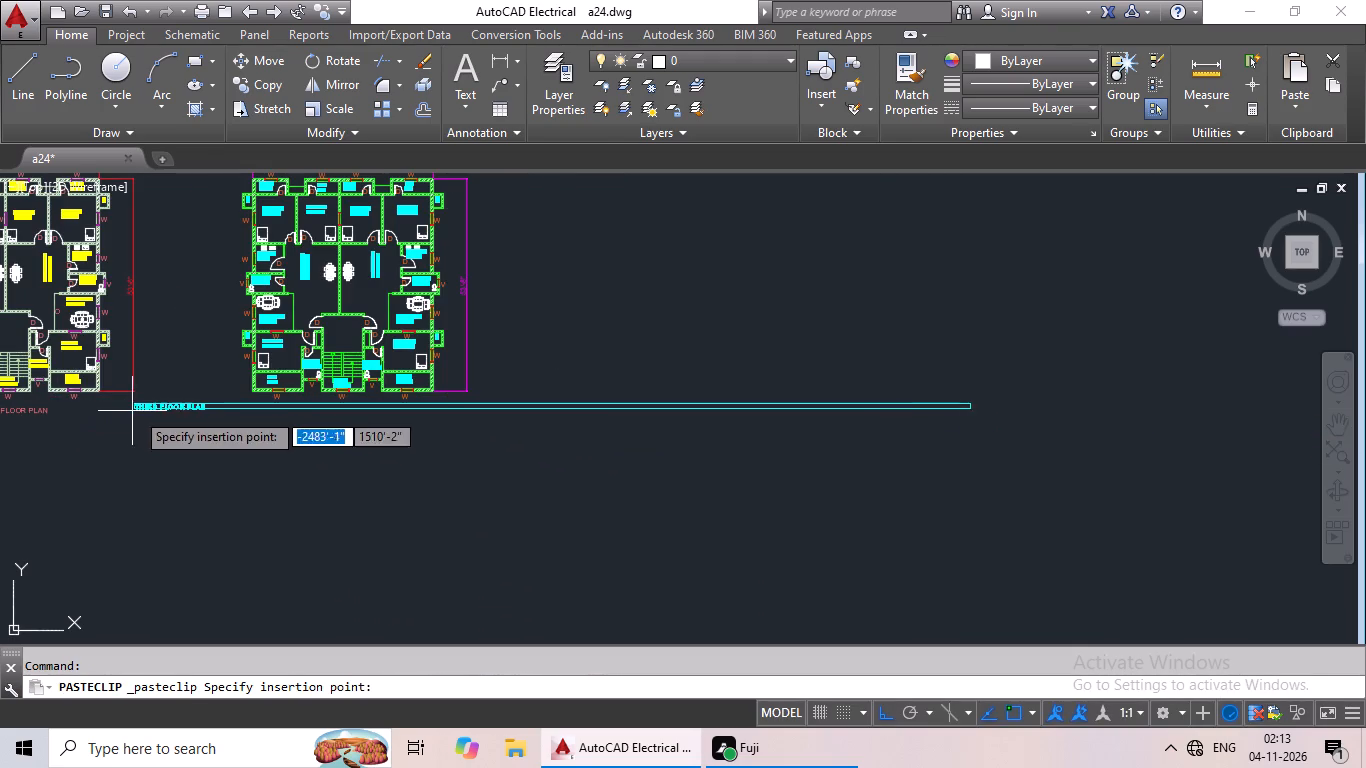
pyautogui.scroll(4, 314, 414)
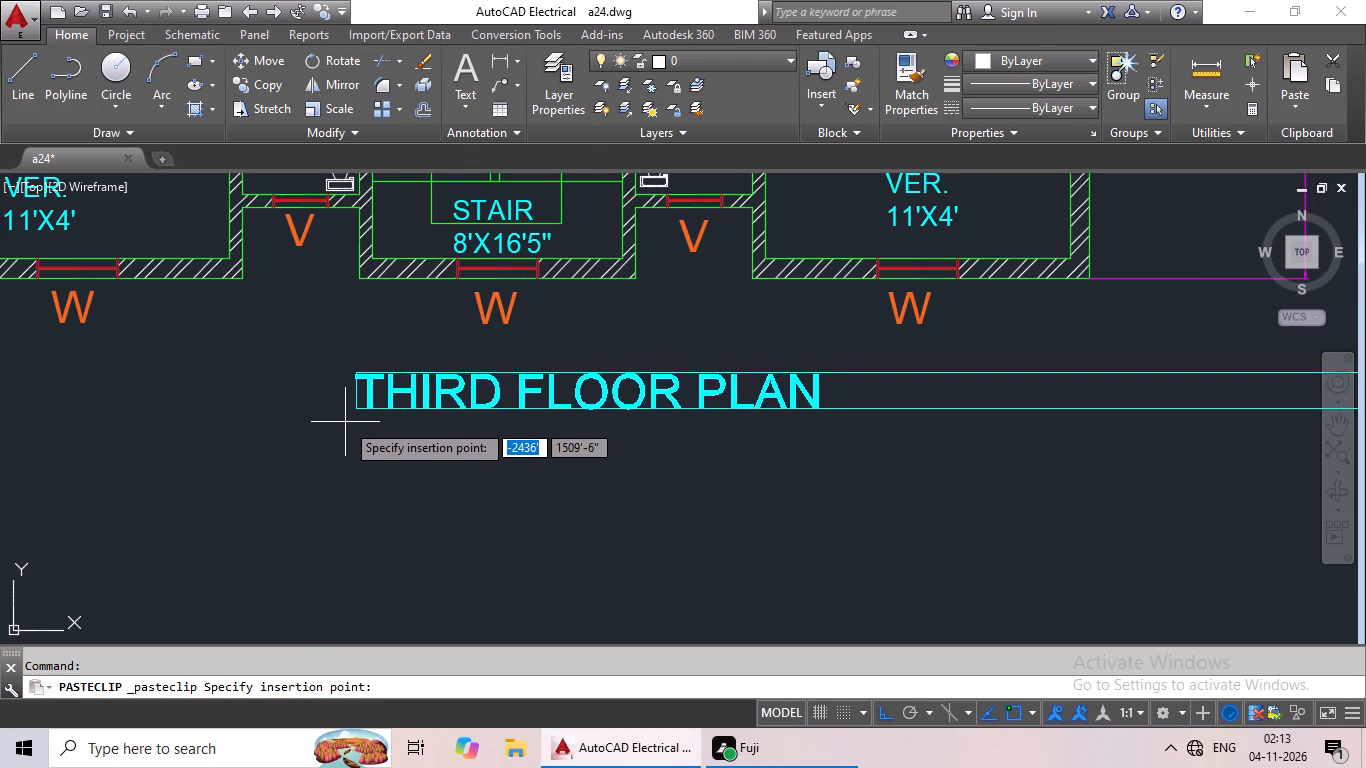
pyautogui.click(345, 422)
# Delete the original THIRD FLOOR PLAN text from the empty area right of the plans.
pyautogui.scroll(-4, 513, 416)
pyautogui.scroll(-2, 718, 414)
pyautogui.moveTo(757, 390); pyautogui.dragTo(735, 399, button='middle')
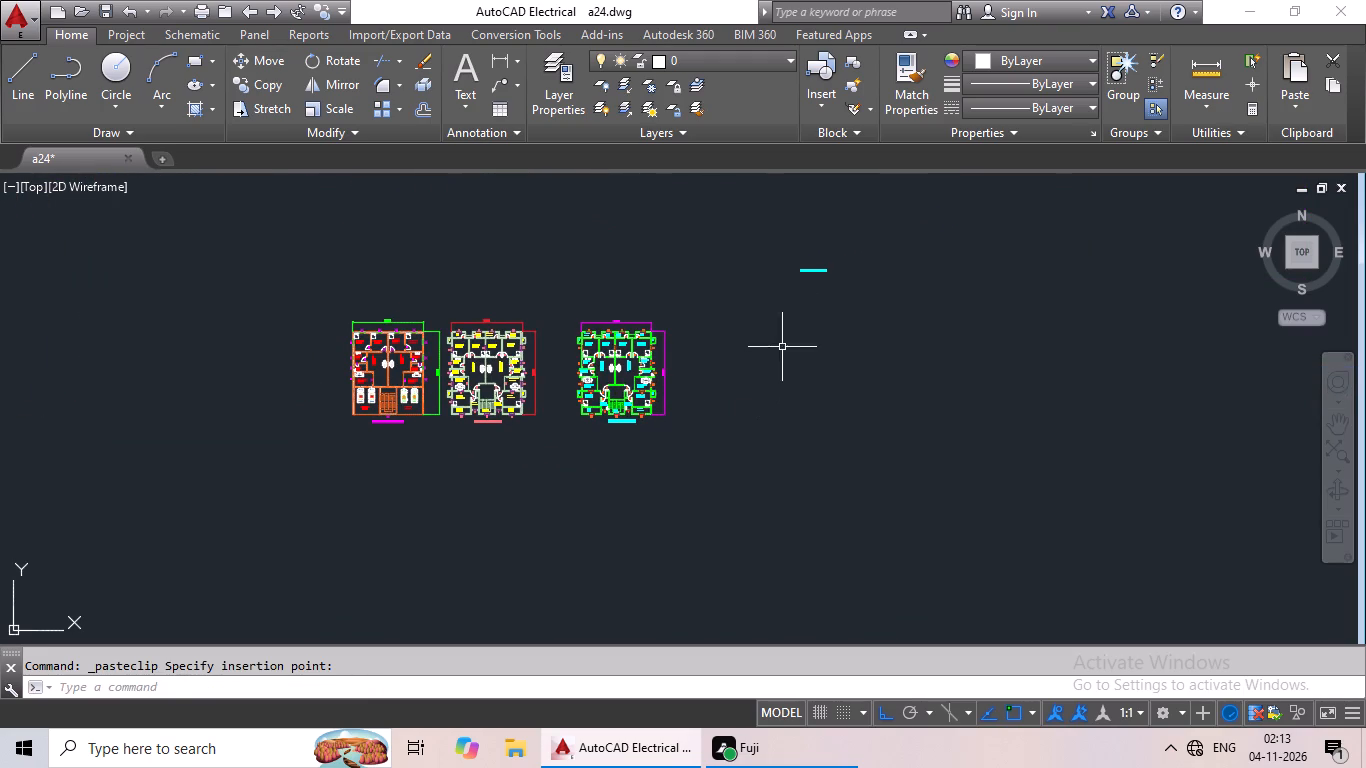
pyautogui.moveTo(838, 238); pyautogui.dragTo(852, 289)
pyautogui.press('Delete')
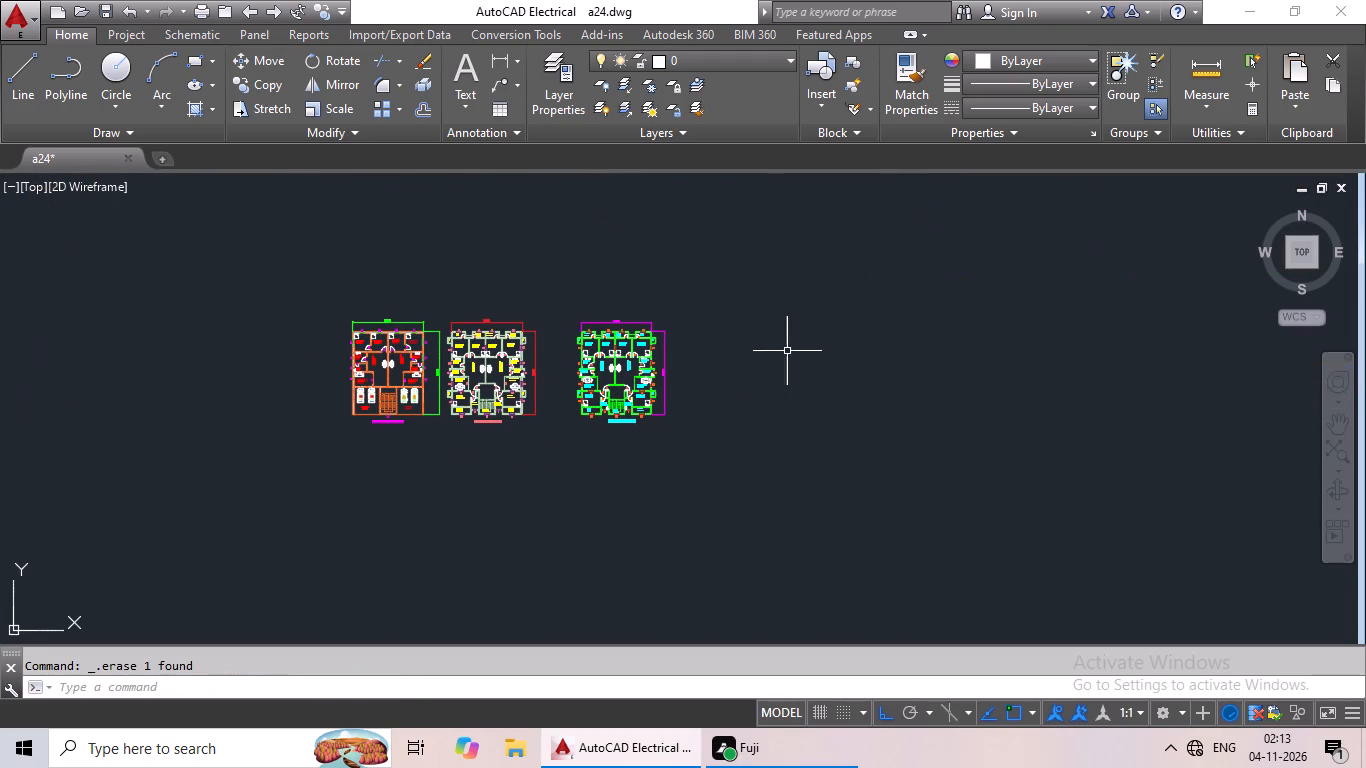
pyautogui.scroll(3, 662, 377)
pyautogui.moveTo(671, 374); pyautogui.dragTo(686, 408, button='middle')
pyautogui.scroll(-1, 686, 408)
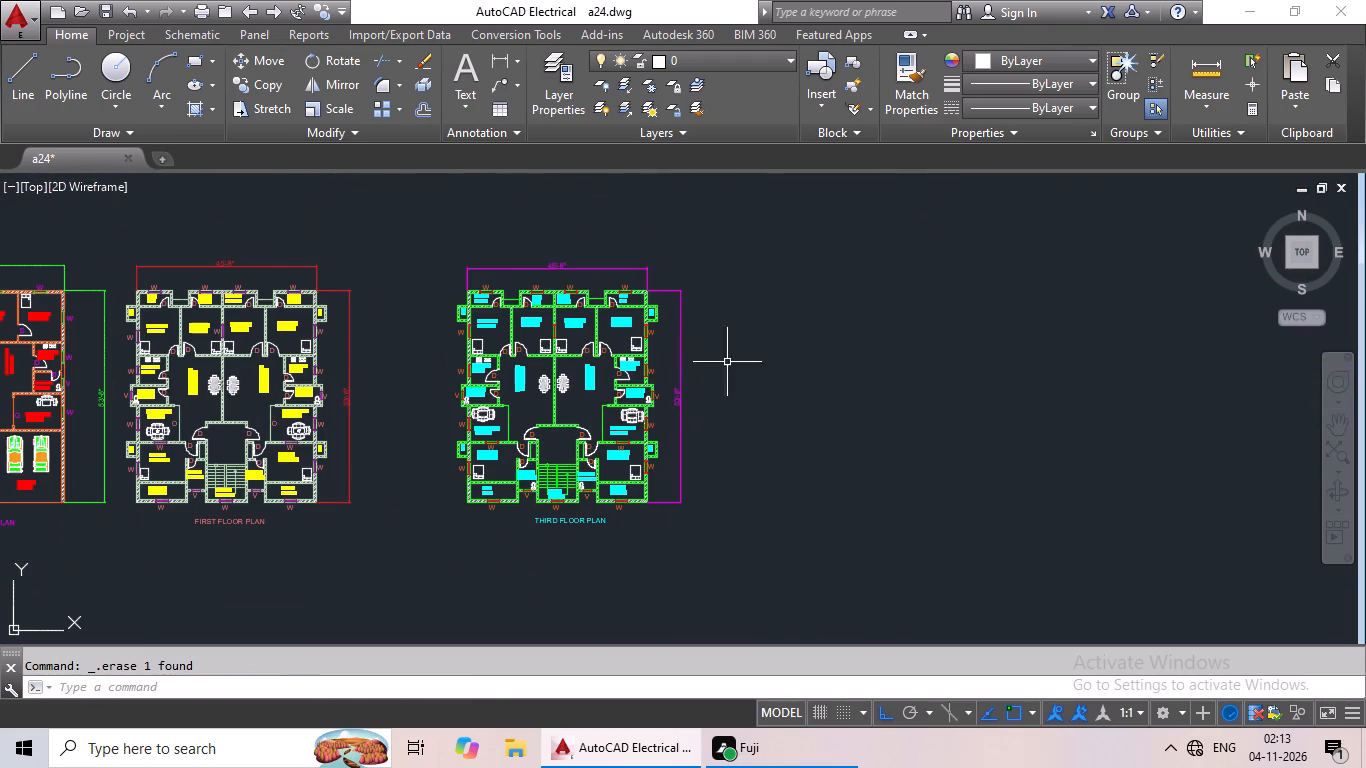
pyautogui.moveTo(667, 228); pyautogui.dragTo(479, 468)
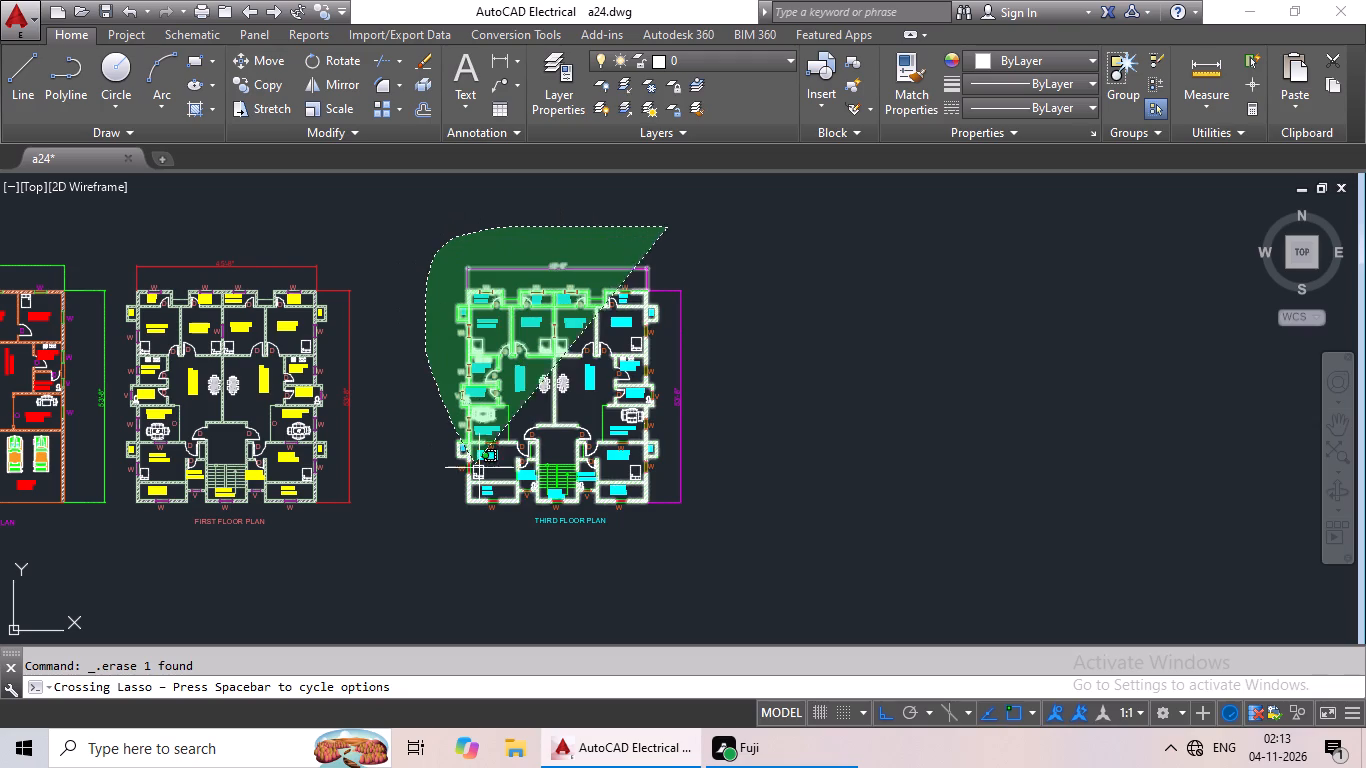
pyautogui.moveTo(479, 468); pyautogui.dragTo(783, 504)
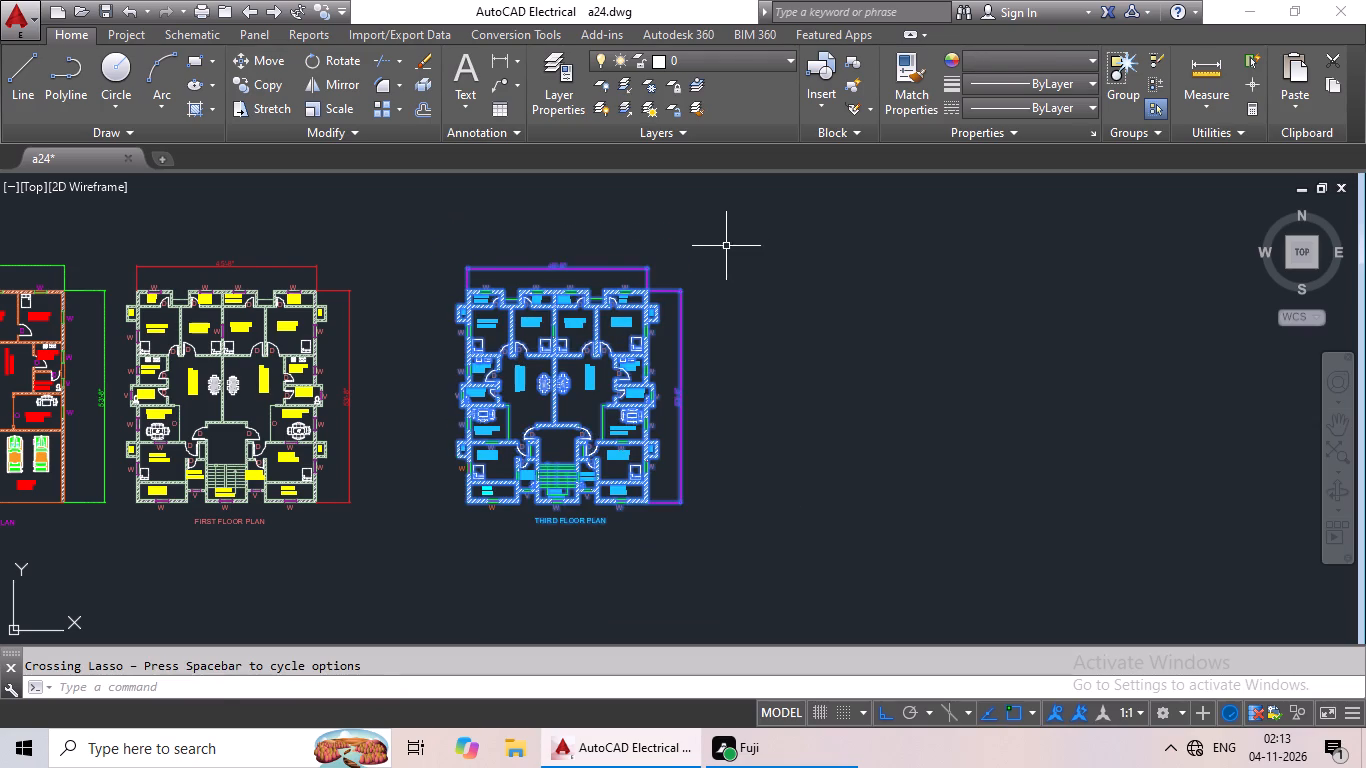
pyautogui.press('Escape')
# Move the whole green plan with its dimensions and title about 18' horizontally towards the first floor plan.
pyautogui.moveTo(715, 208); pyautogui.dragTo(480, 560)
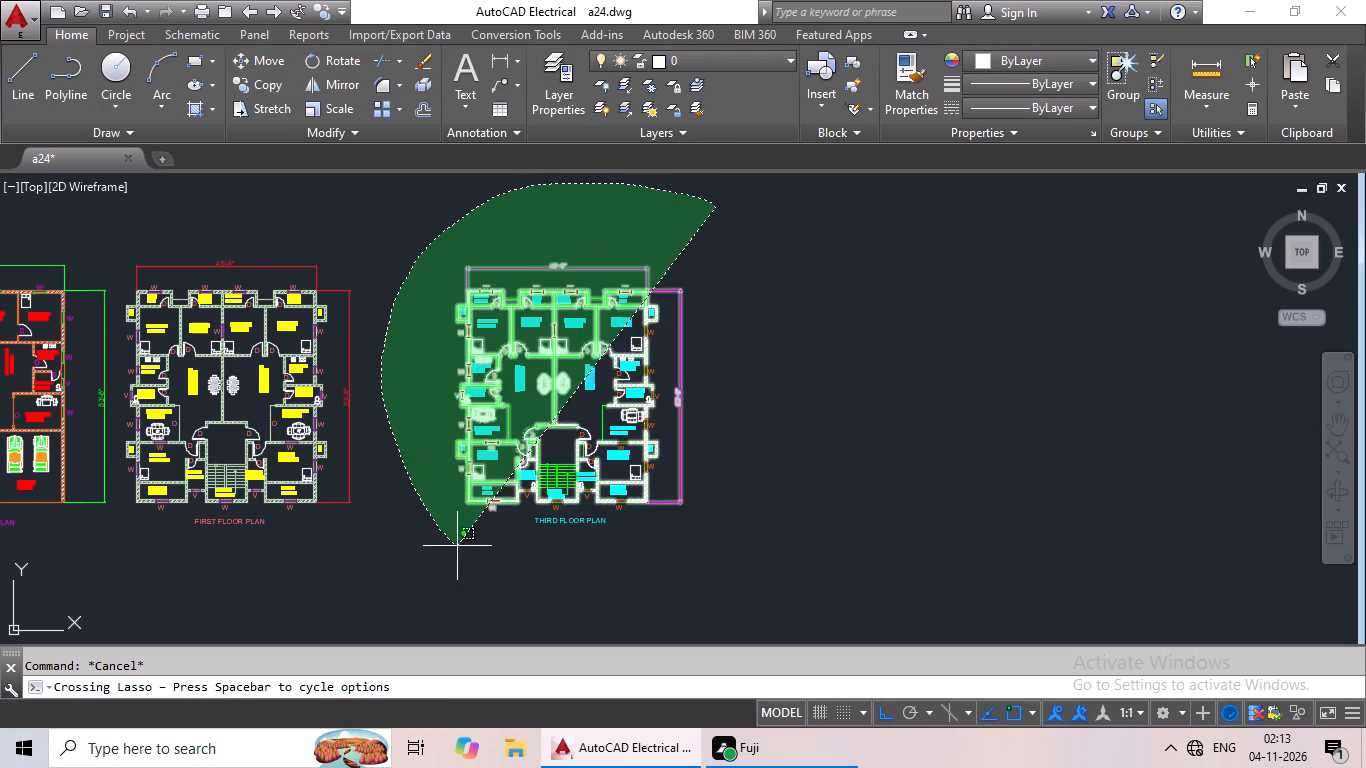
pyautogui.moveTo(480, 560); pyautogui.dragTo(806, 525)
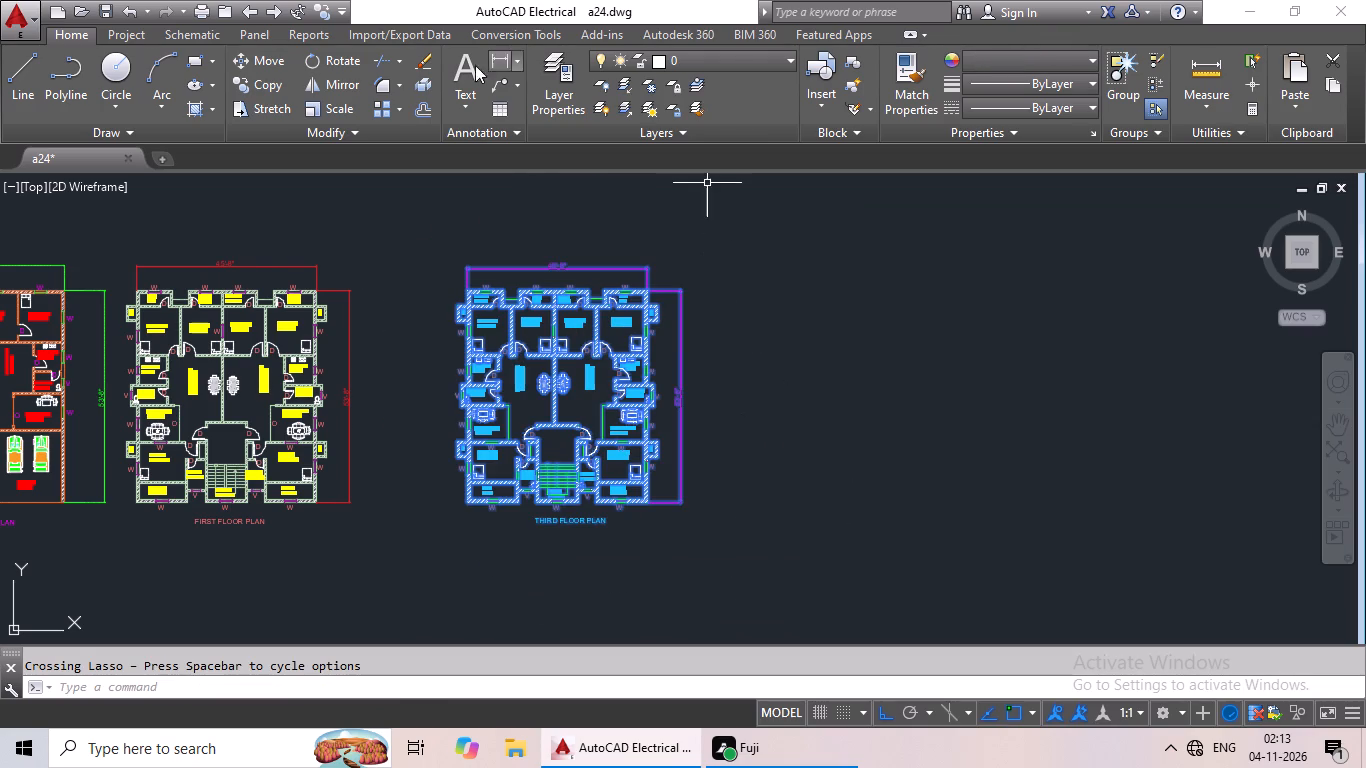
pyautogui.click(268, 64)
pyautogui.scroll(4, 472, 503)
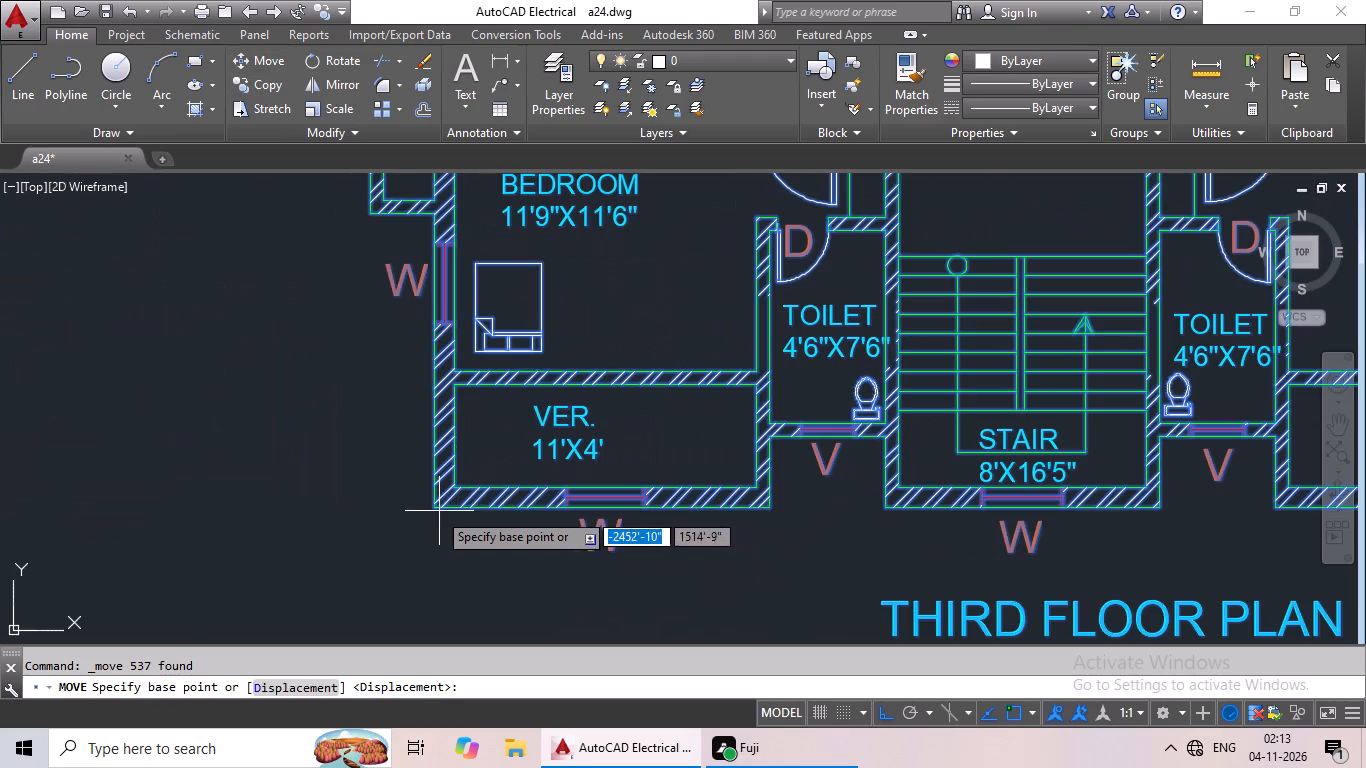
pyautogui.click(438, 511)
pyautogui.scroll(-4, 411, 523)
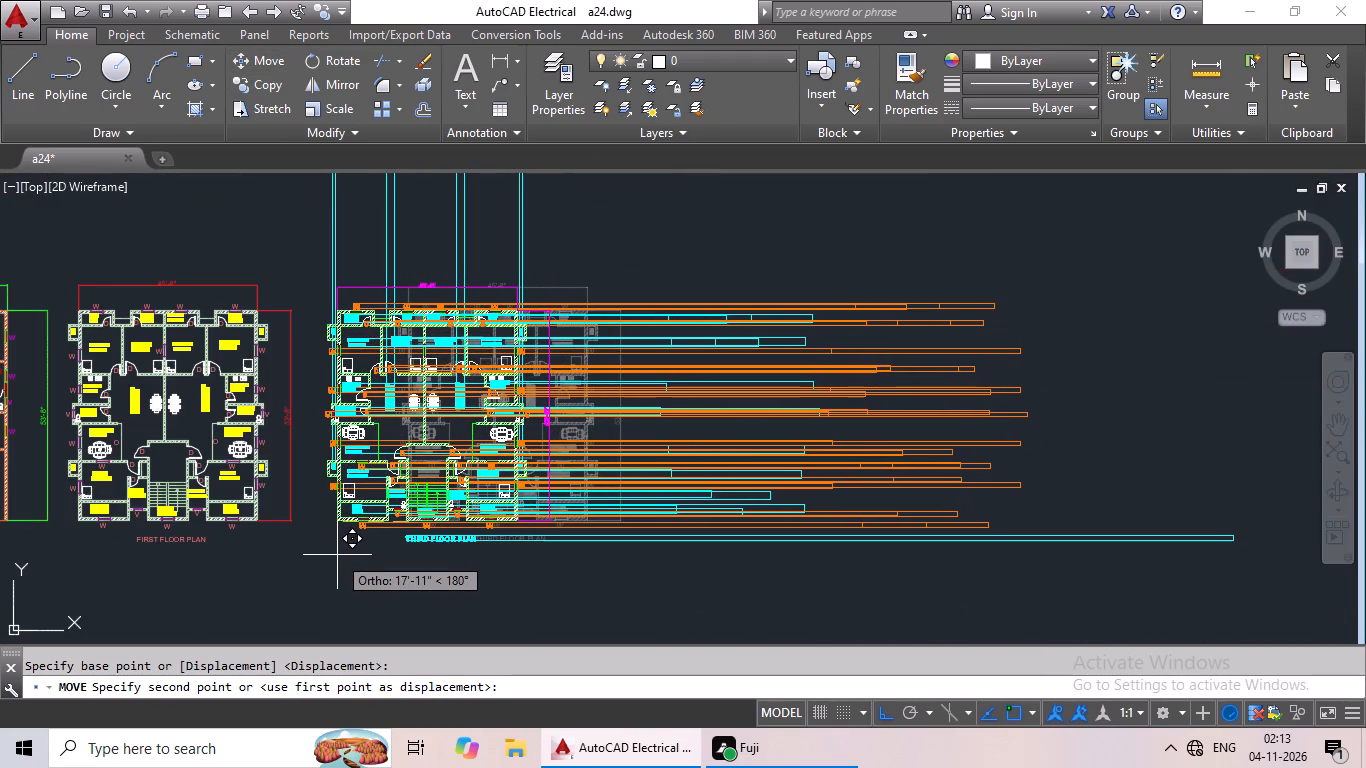
pyautogui.click(333, 556)
# Draw a border rectangle about 223' by 95' around all three floor plans.
pyautogui.scroll(-2, 524, 504)
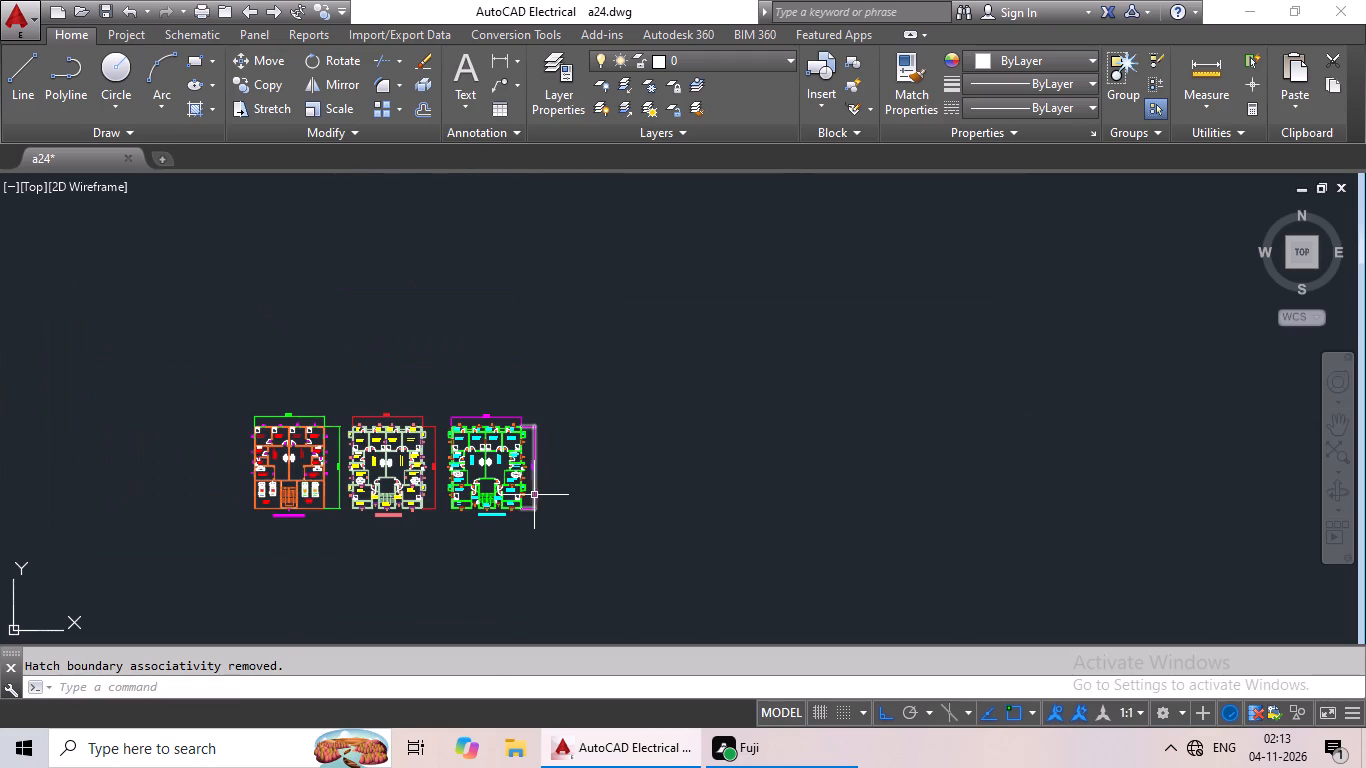
pyautogui.moveTo(551, 499); pyautogui.dragTo(616, 383, button='middle')
pyautogui.scroll(1, 346, 310)
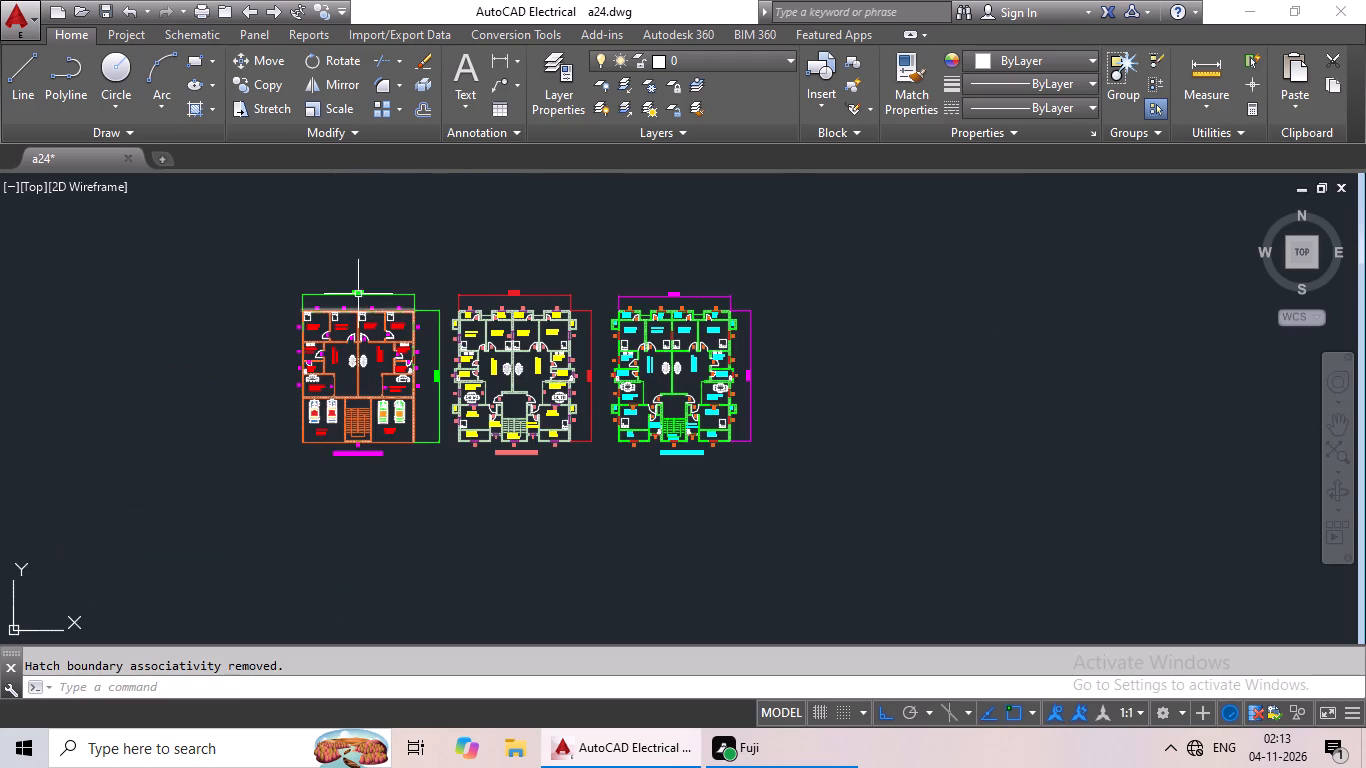
pyautogui.click(198, 54)
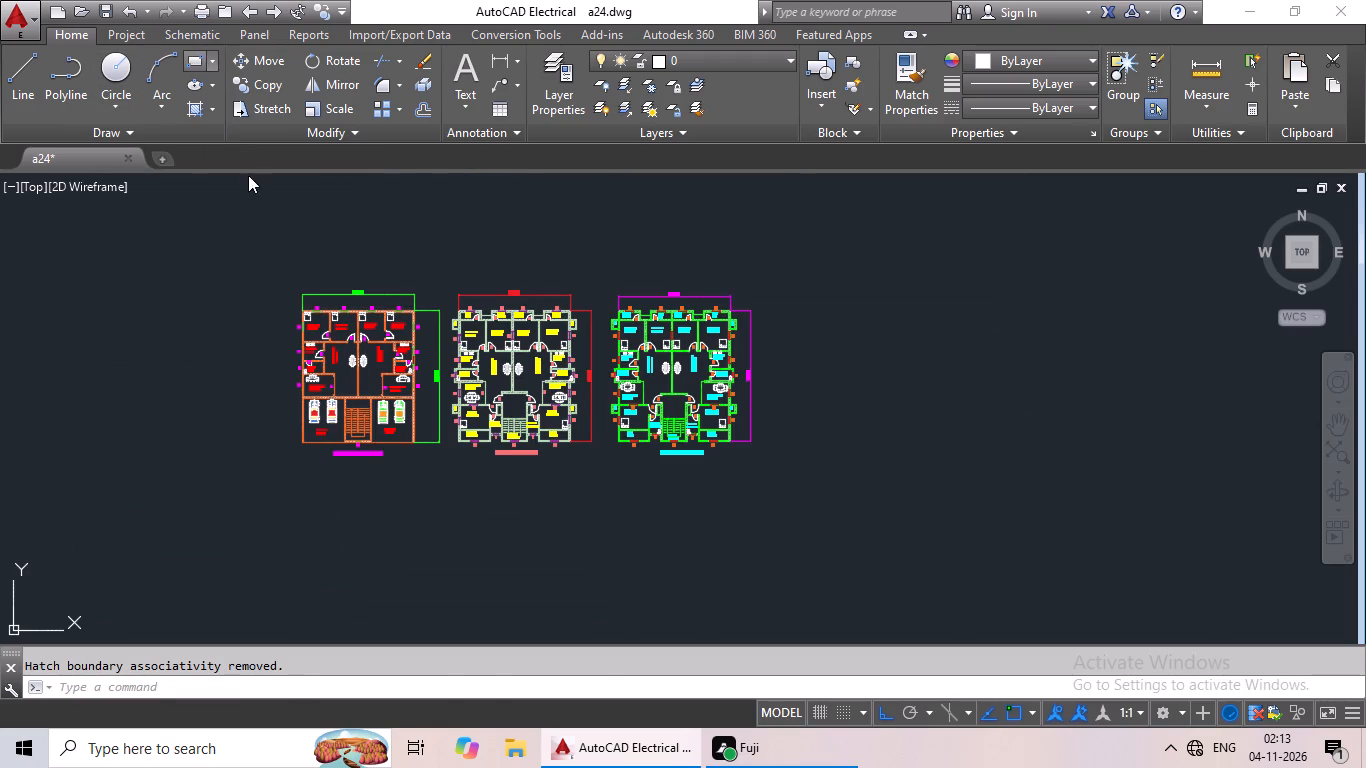
pyautogui.click(245, 248)
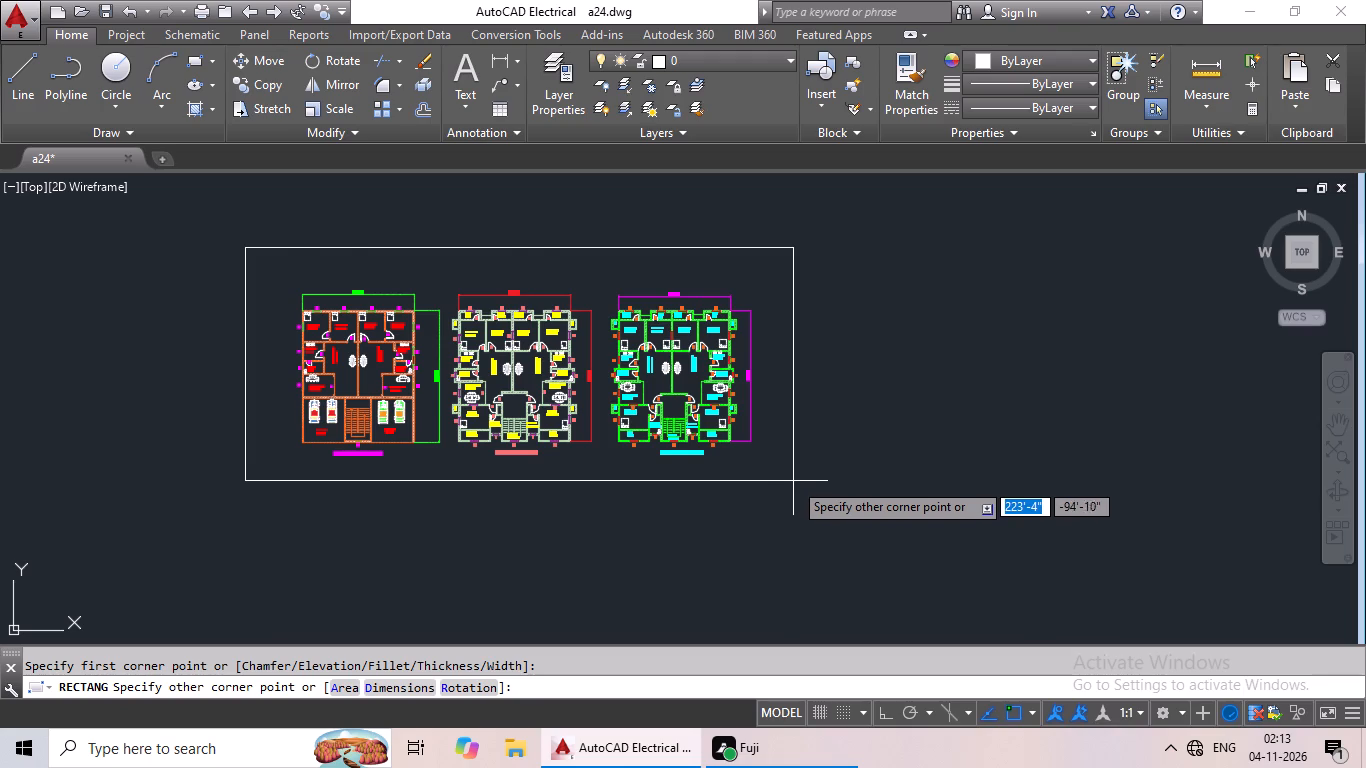
pyautogui.scroll(1, 794, 479)
pyautogui.click(795, 479)
pyautogui.scroll(-4, 814, 477)
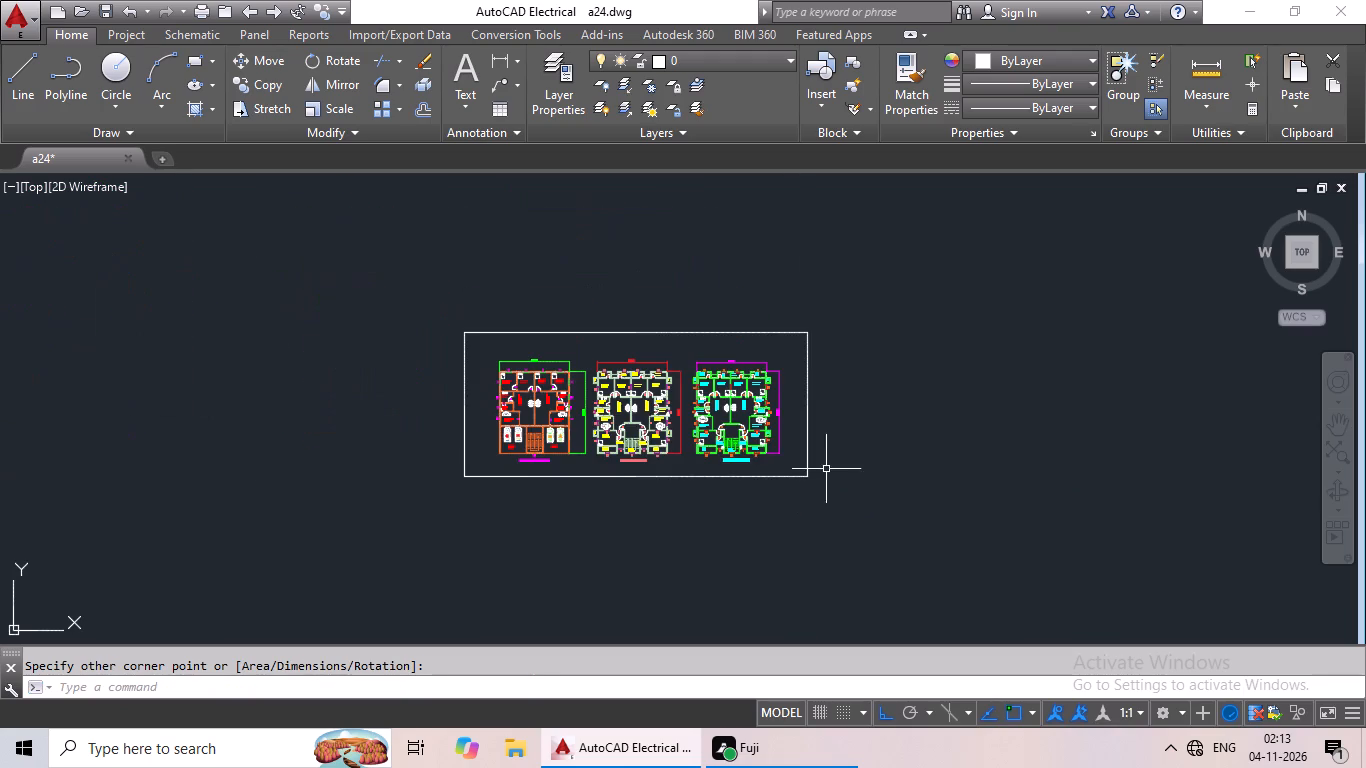
# Change the colour of the border rectangle around the floor plans to light red.
pyautogui.click(741, 333)
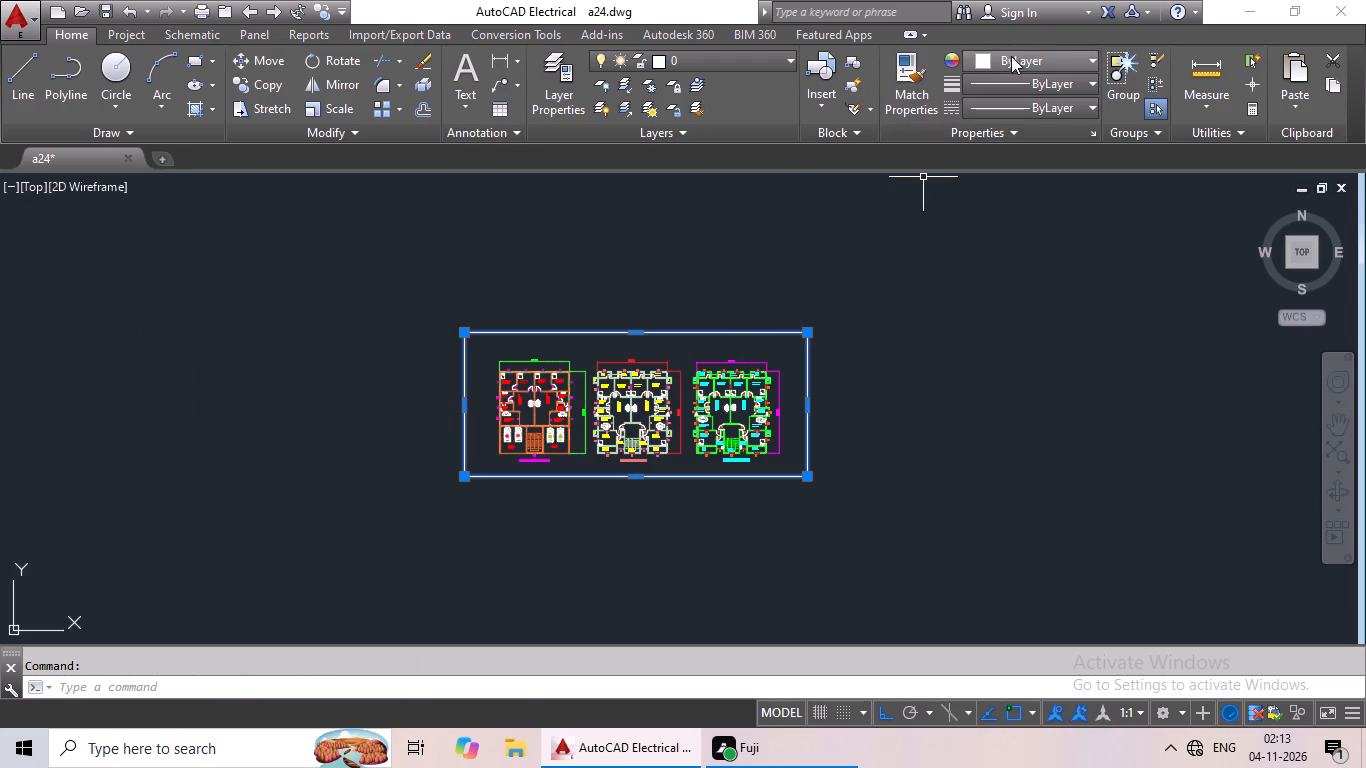
pyautogui.click(1087, 55)
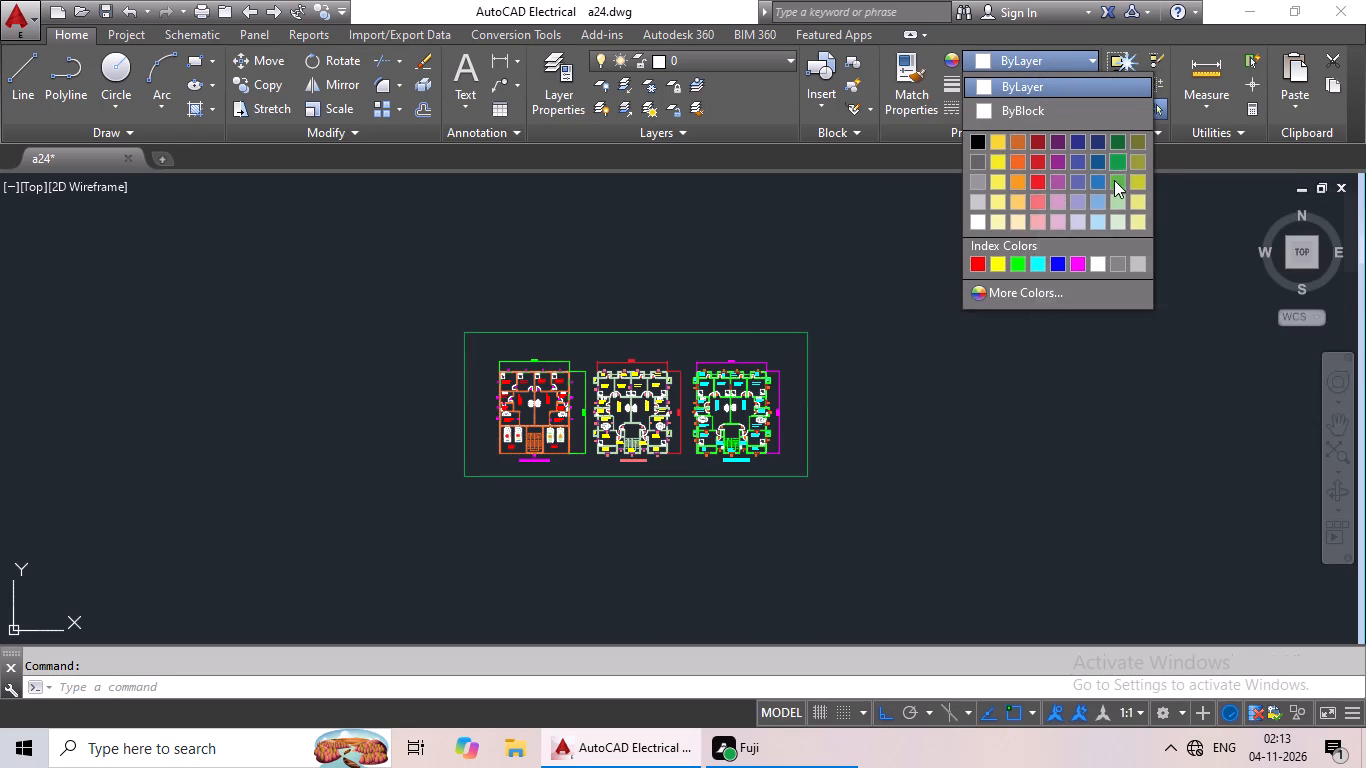
pyautogui.click(1041, 204)
pyautogui.press('Escape')
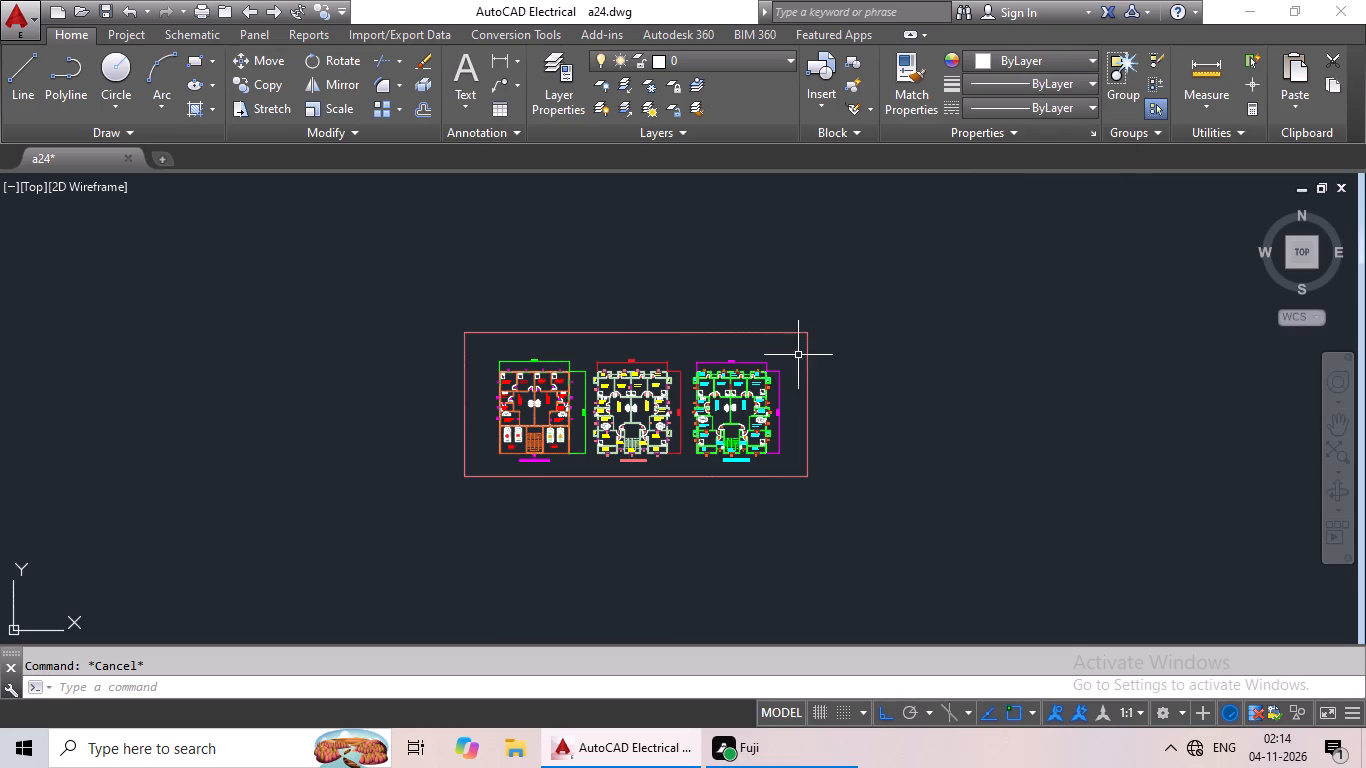
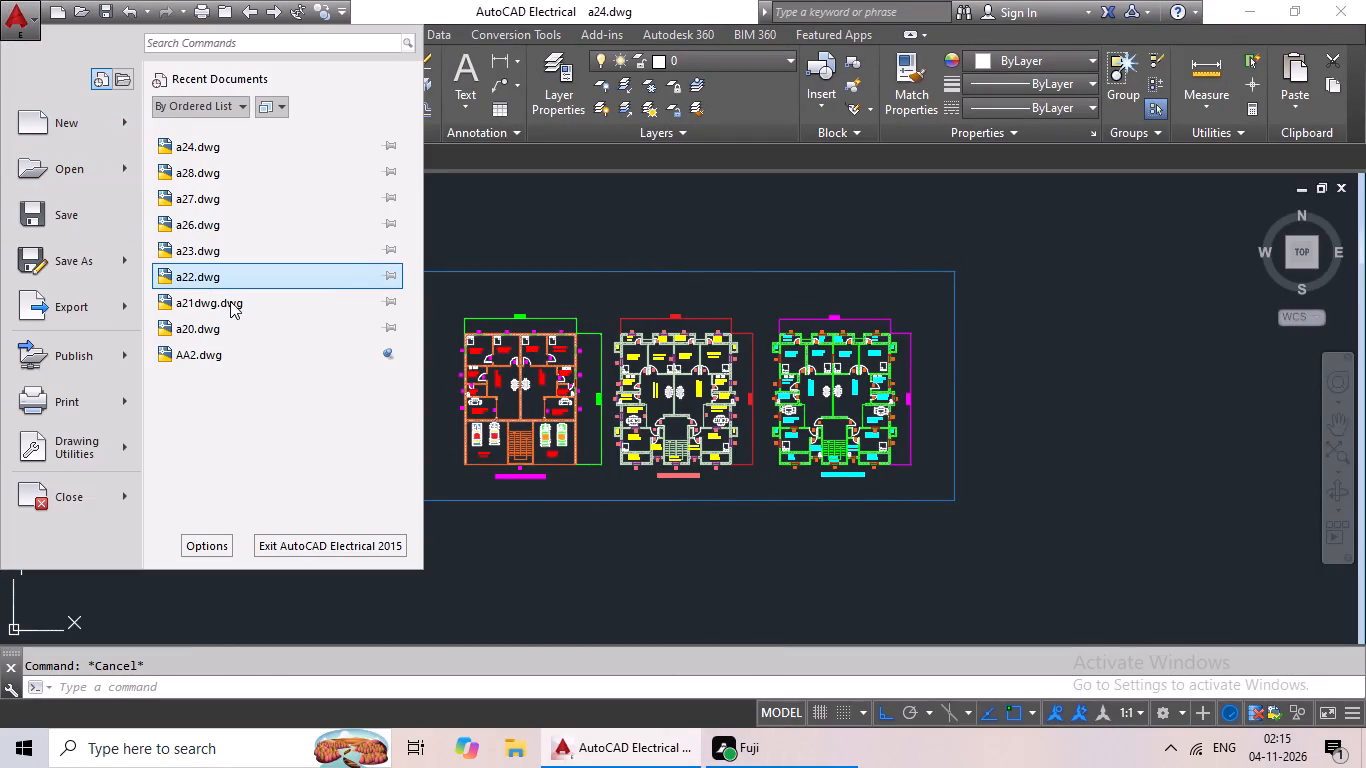
# Save the drawing with the three floor plans as a new file named a29.dwg in the same folder.
pyautogui.click(92, 263)
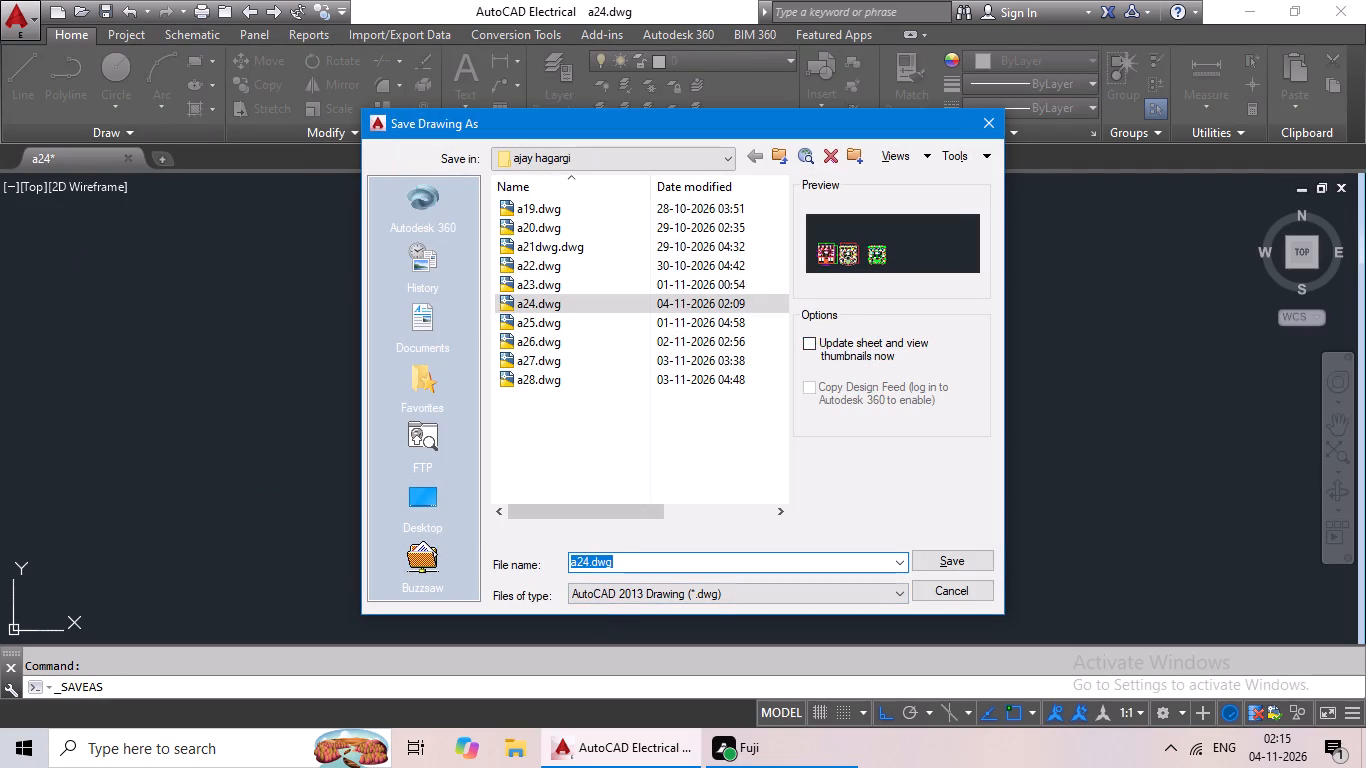
pyautogui.click(587, 562)
pyautogui.press('BackSpace')
pyautogui.press('9')
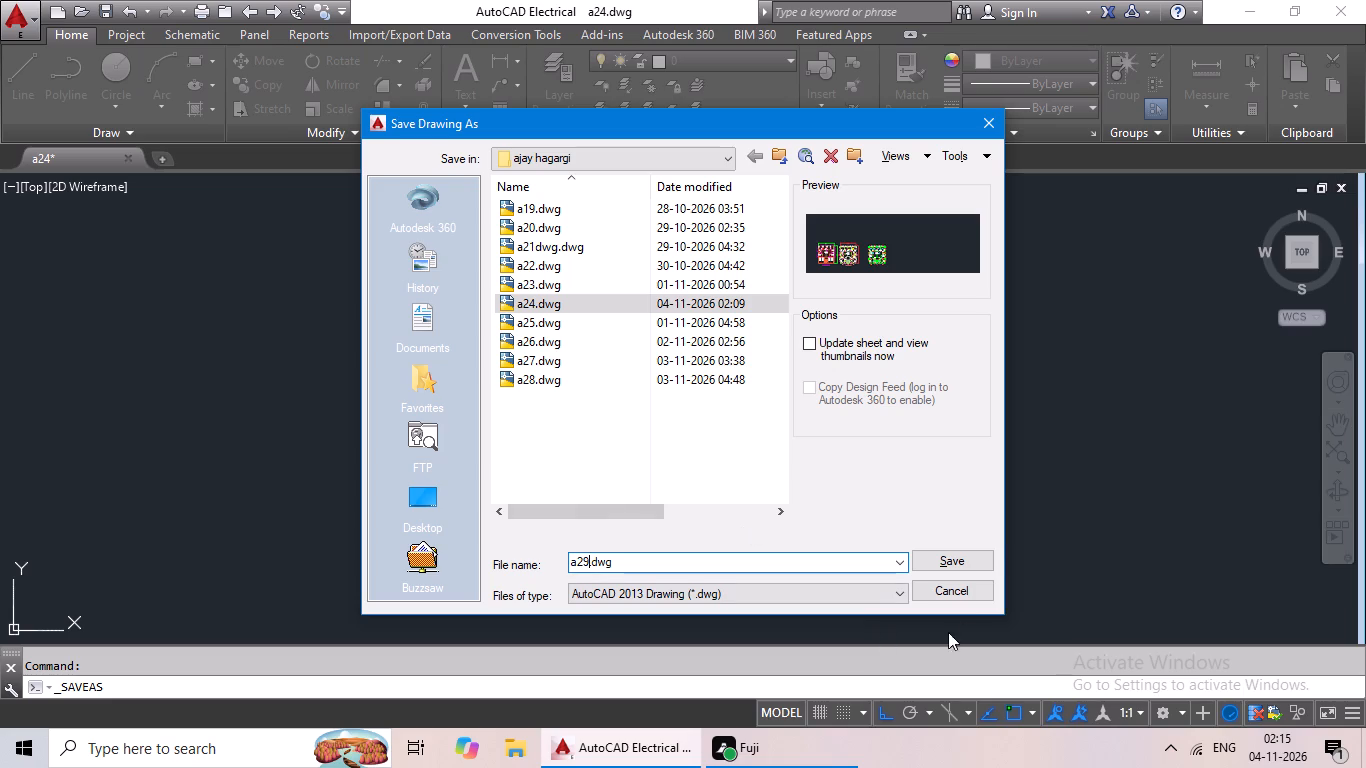
pyautogui.click(969, 554)
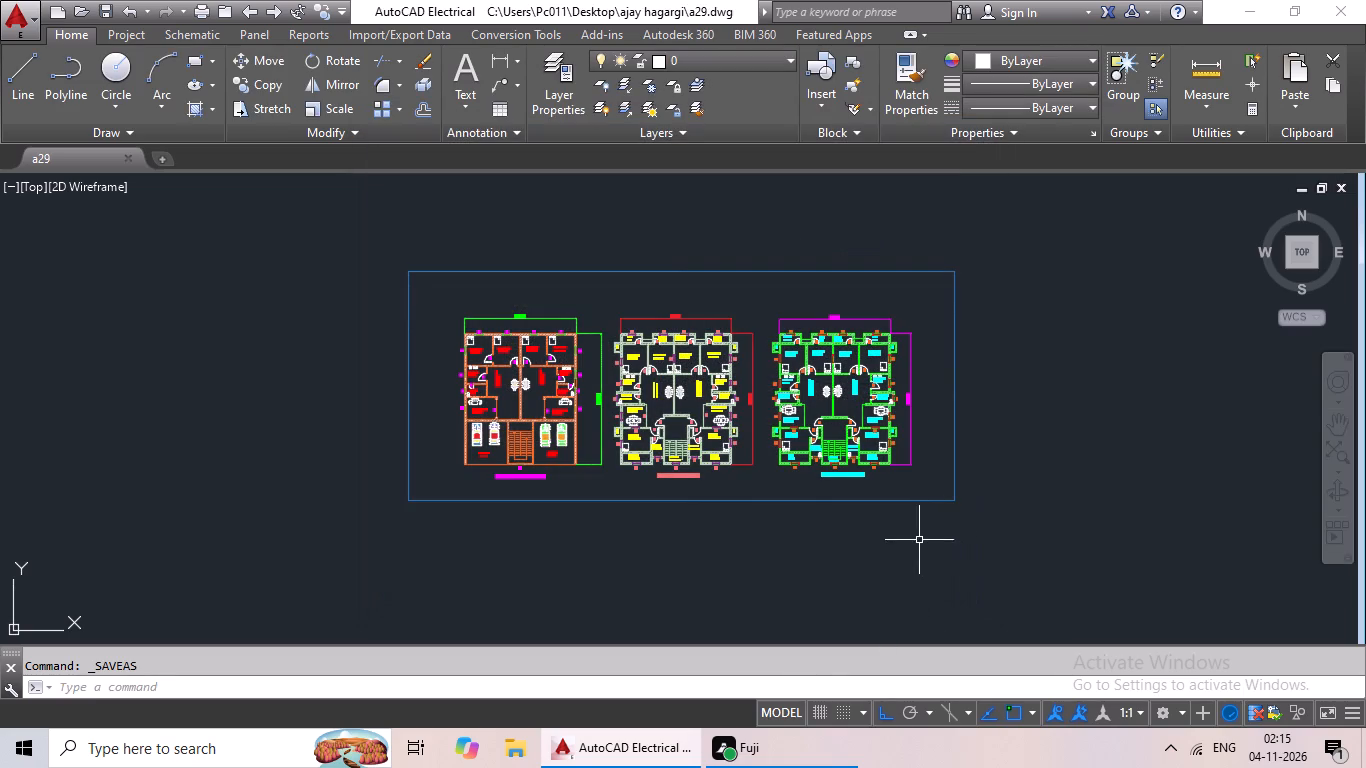
# Run the LOGFILEOFF command.
pyautogui.press('l')
pyautogui.press('o')
pyautogui.press('g')
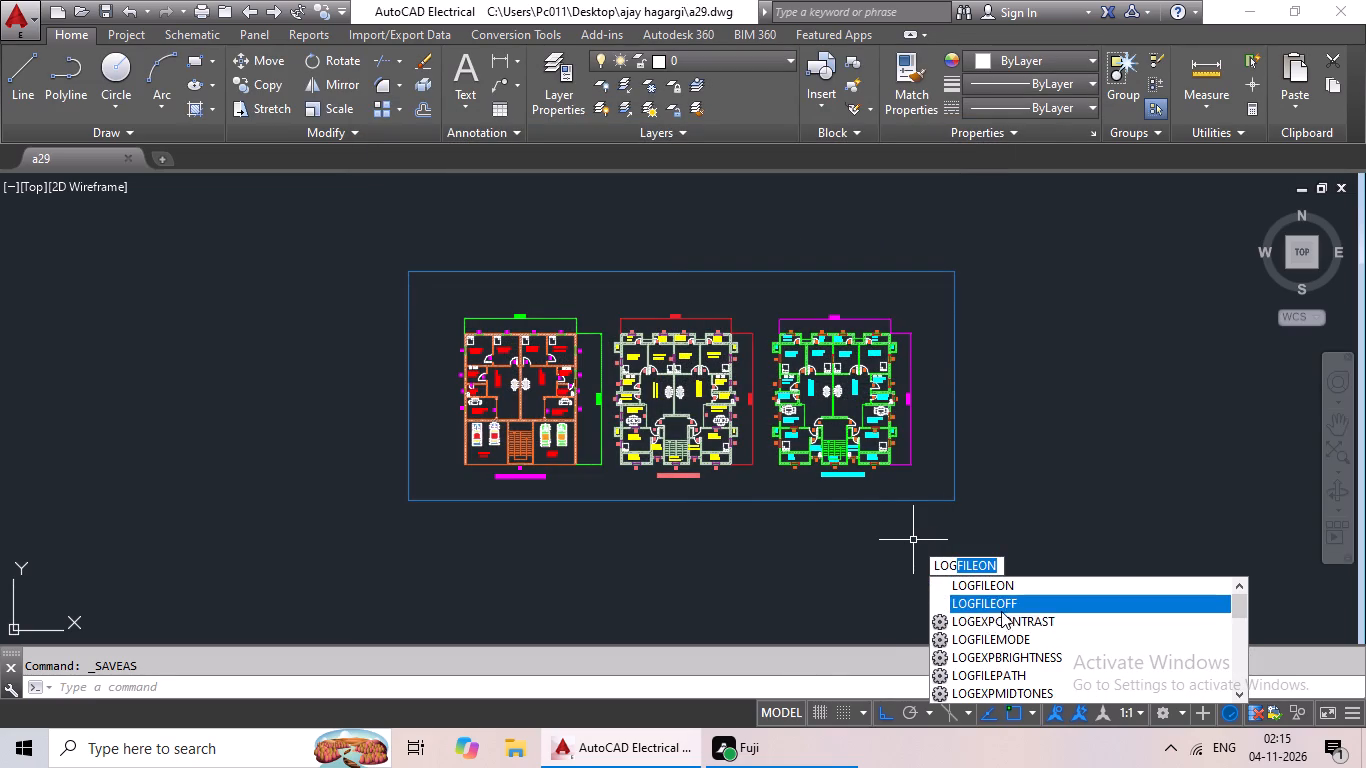
pyautogui.click(1003, 606)
# Save the drawing once more as a29.dwg, replacing the existing file.
pyautogui.click(34, 20)
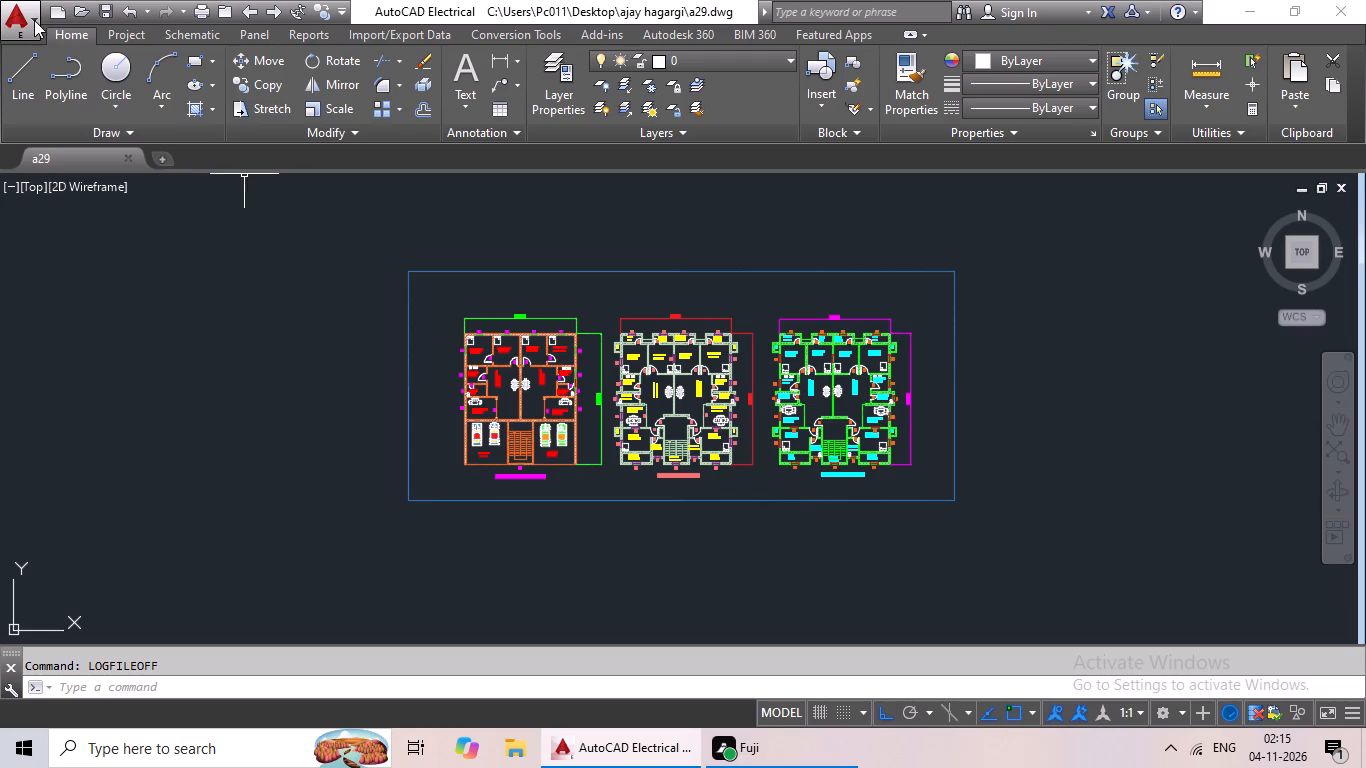
pyautogui.click(92, 253)
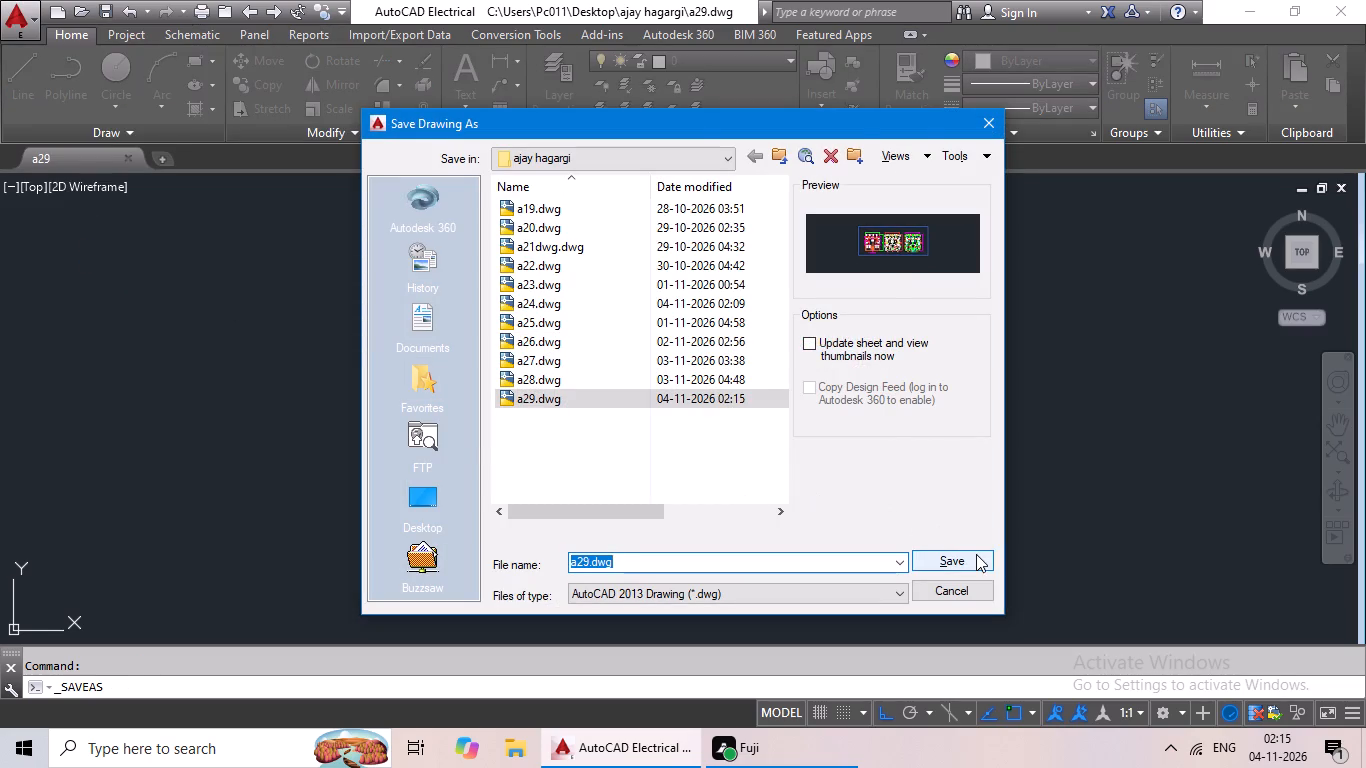
pyautogui.click(976, 554)
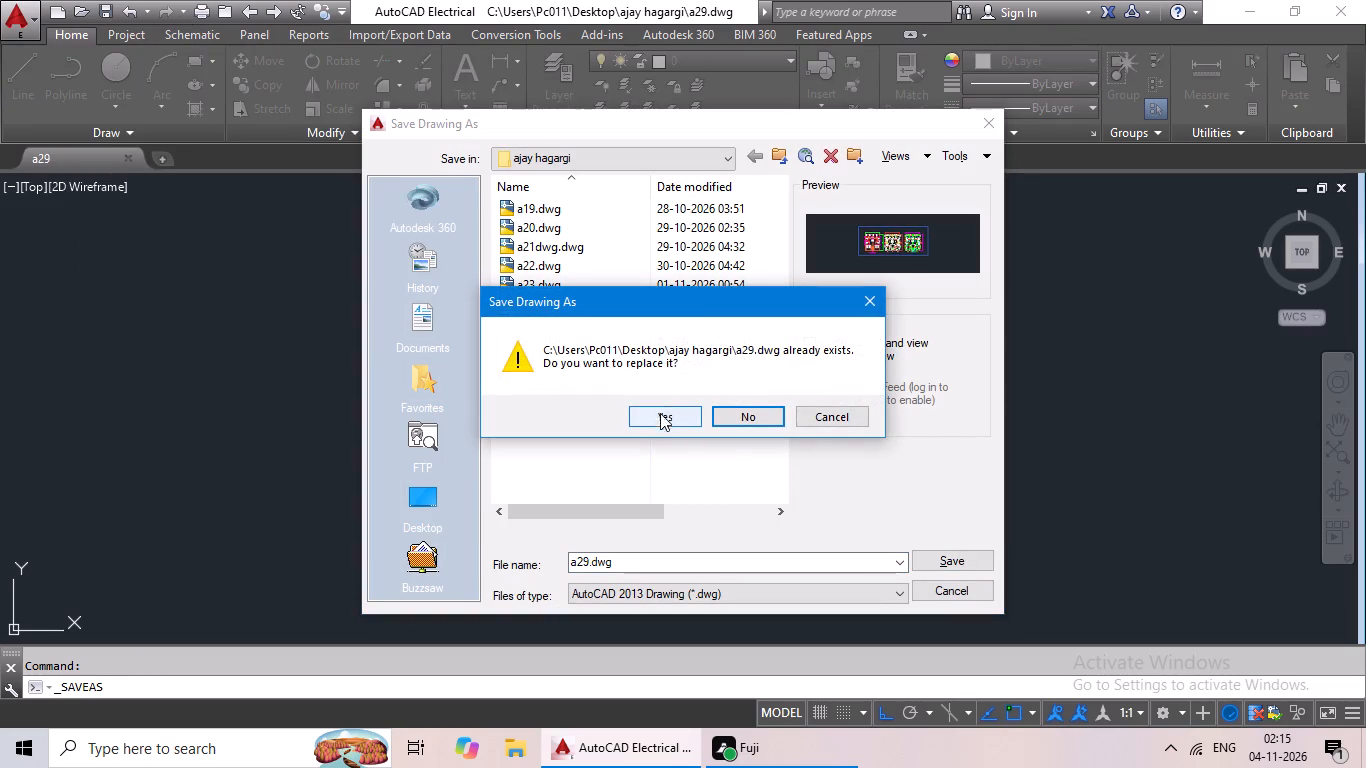
pyautogui.click(660, 413)
# Set up a plot with the previous plot settings, window it to the border around the three plans, and preview it.
pyautogui.hotkey('ctrl', 'p')
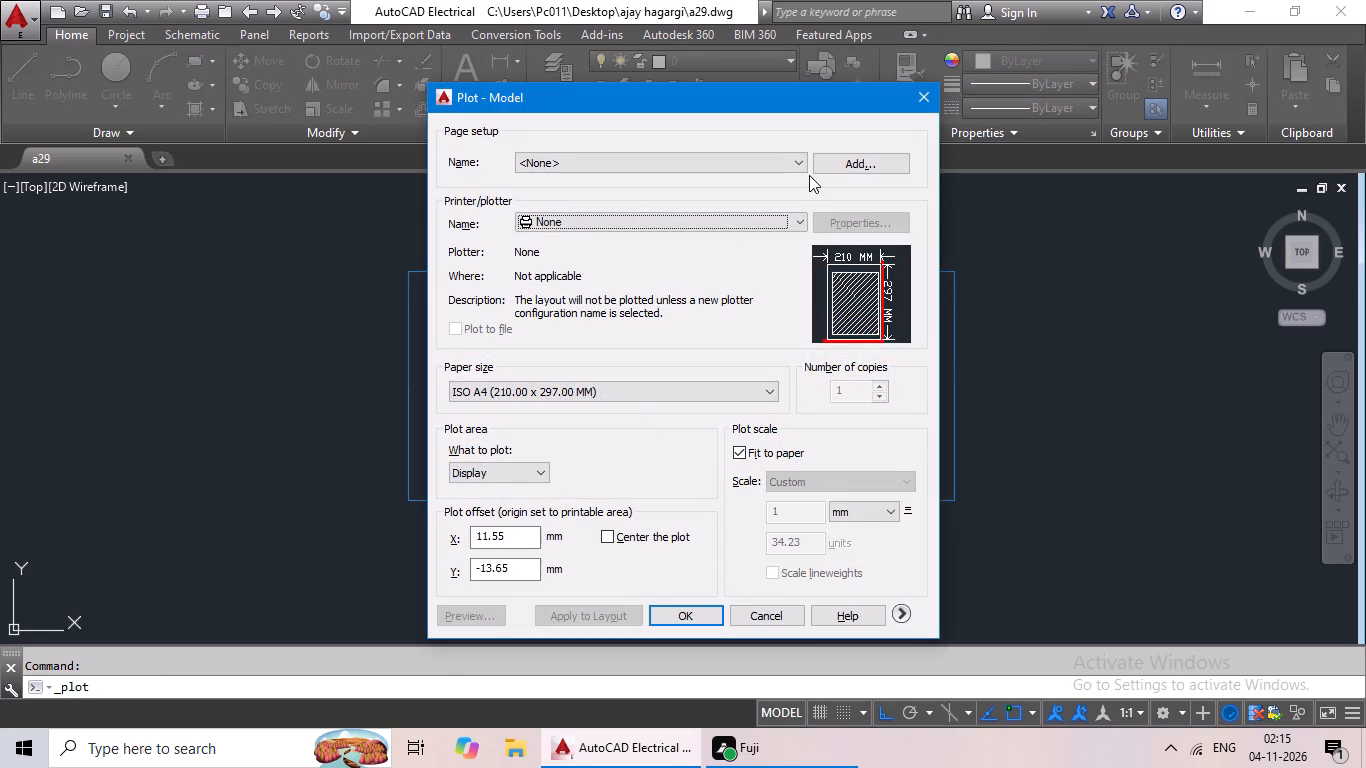
pyautogui.click(804, 169)
pyautogui.click(710, 198)
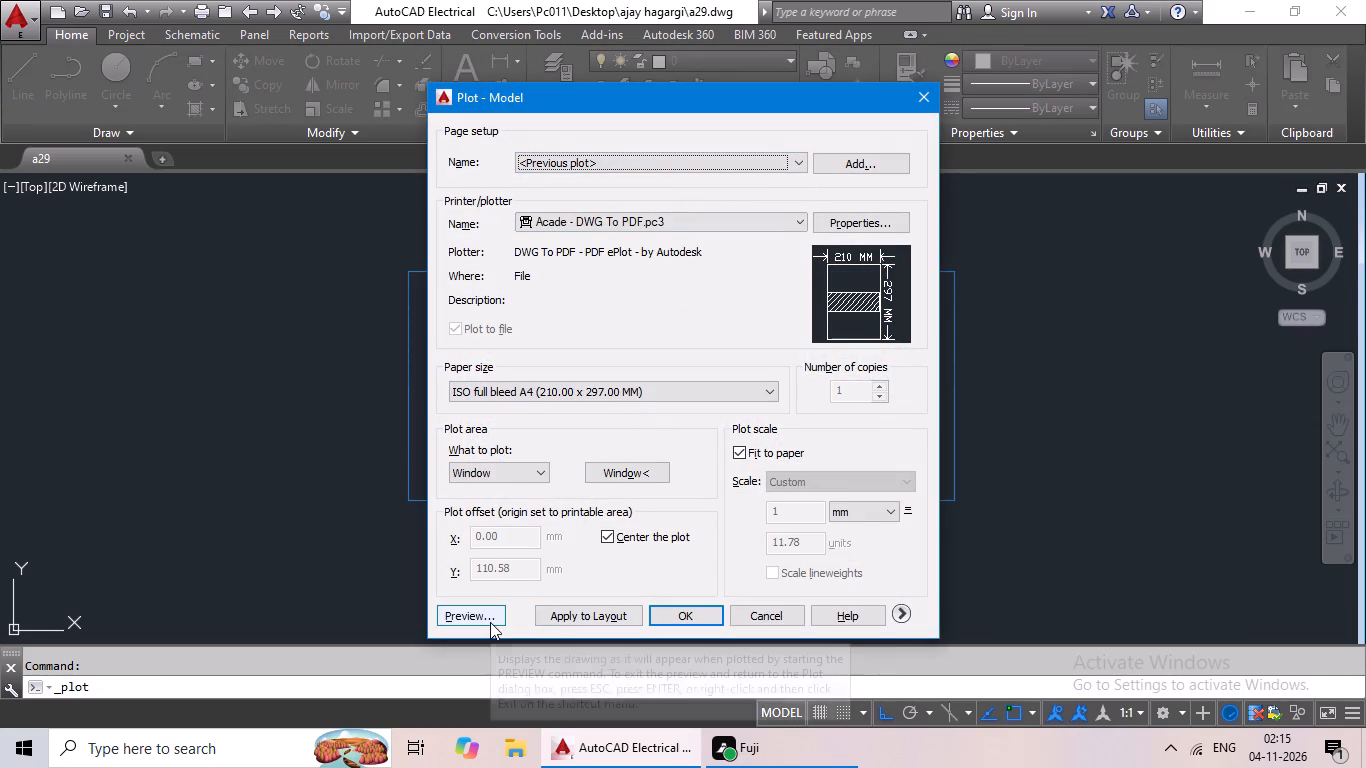
pyautogui.click(617, 471)
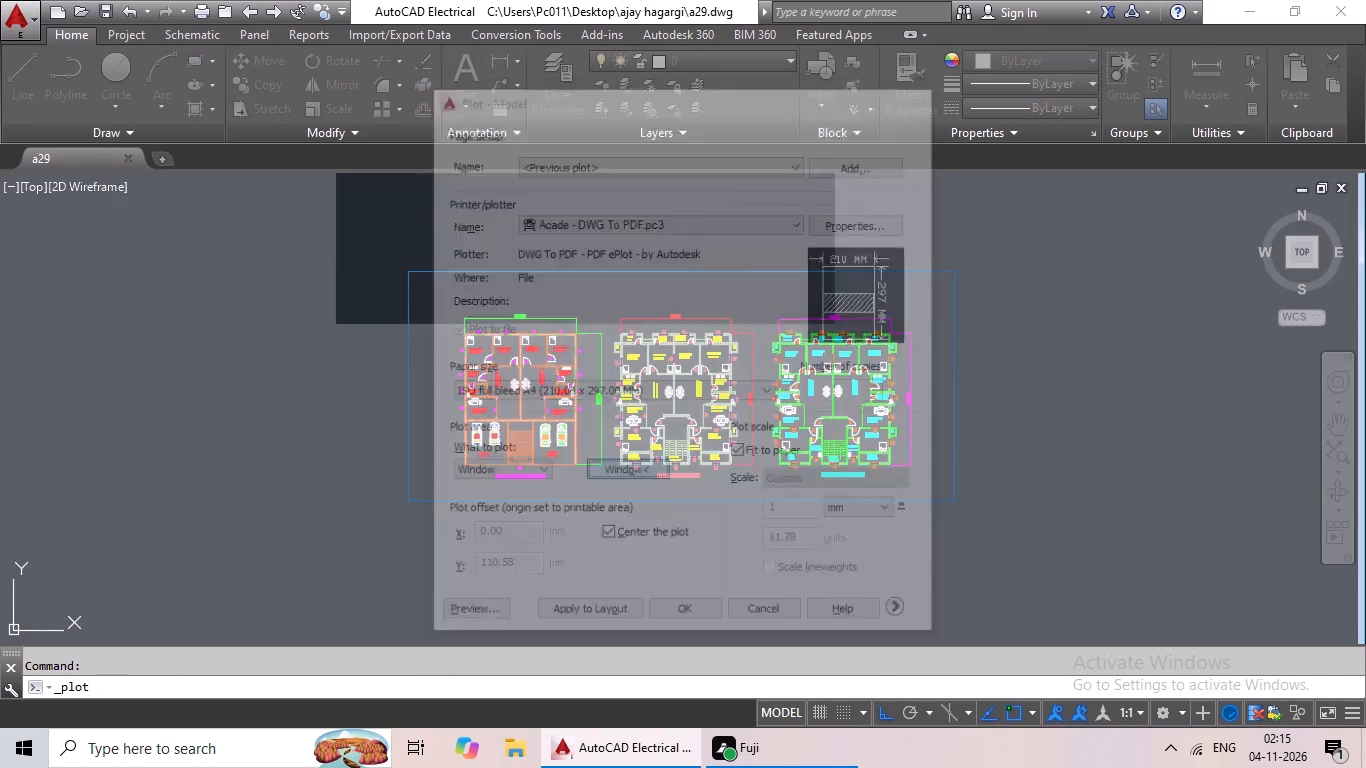
pyautogui.click(413, 274)
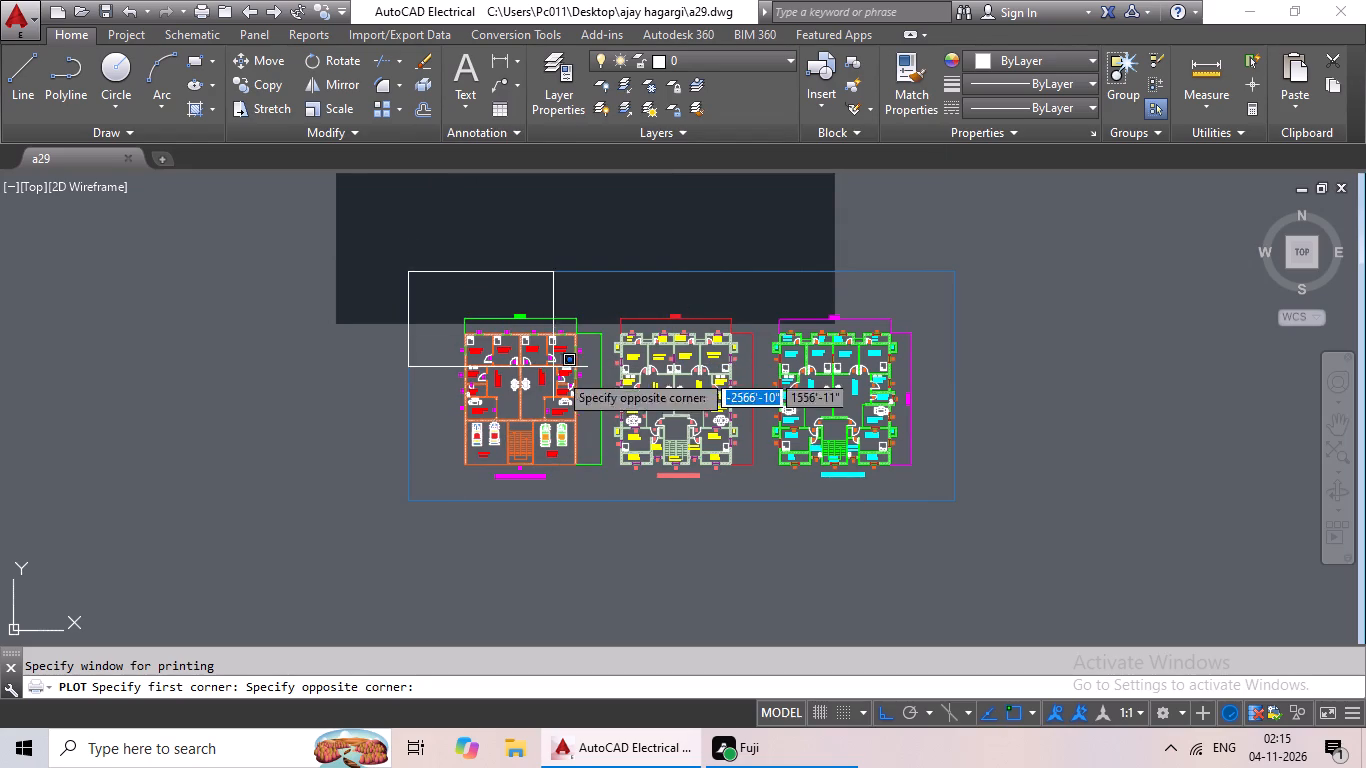
pyautogui.click(955, 497)
pyautogui.click(479, 606)
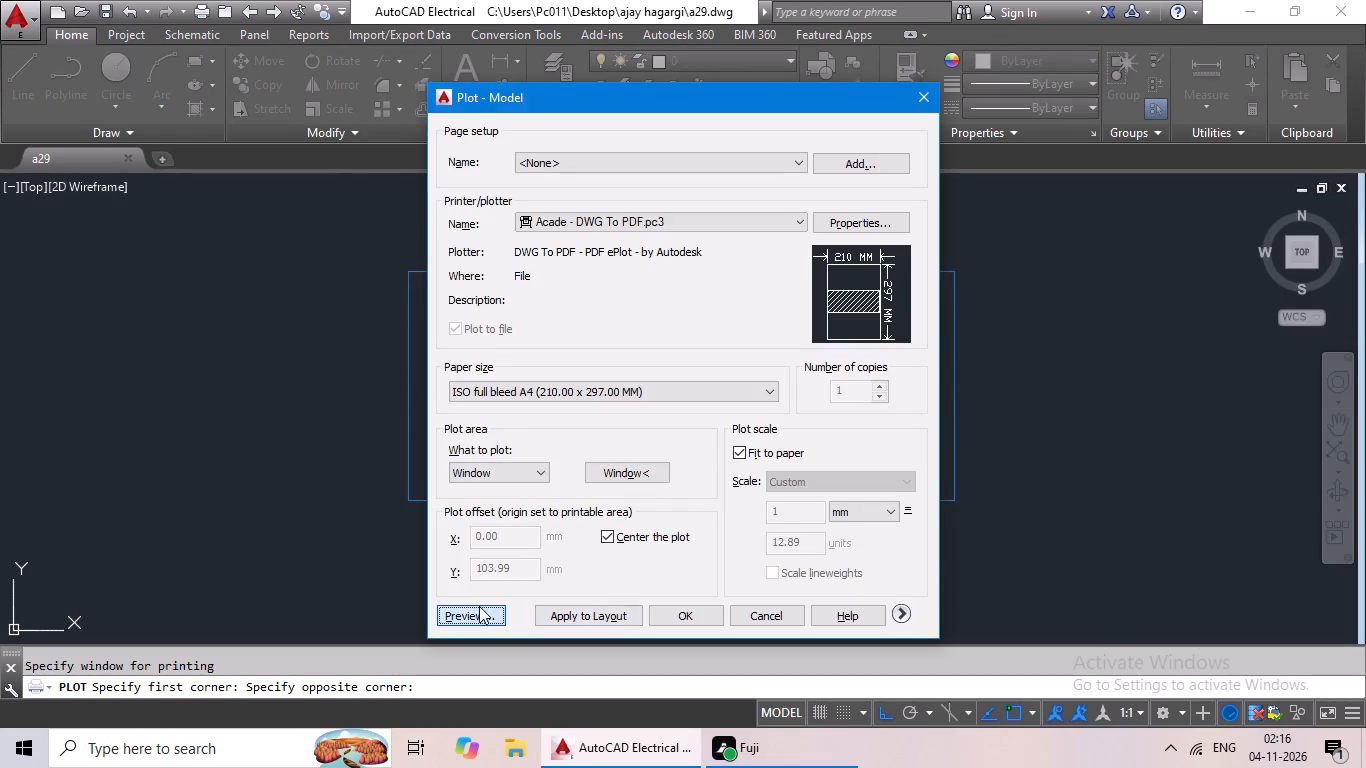
pyautogui.scroll(2, 610, 493)
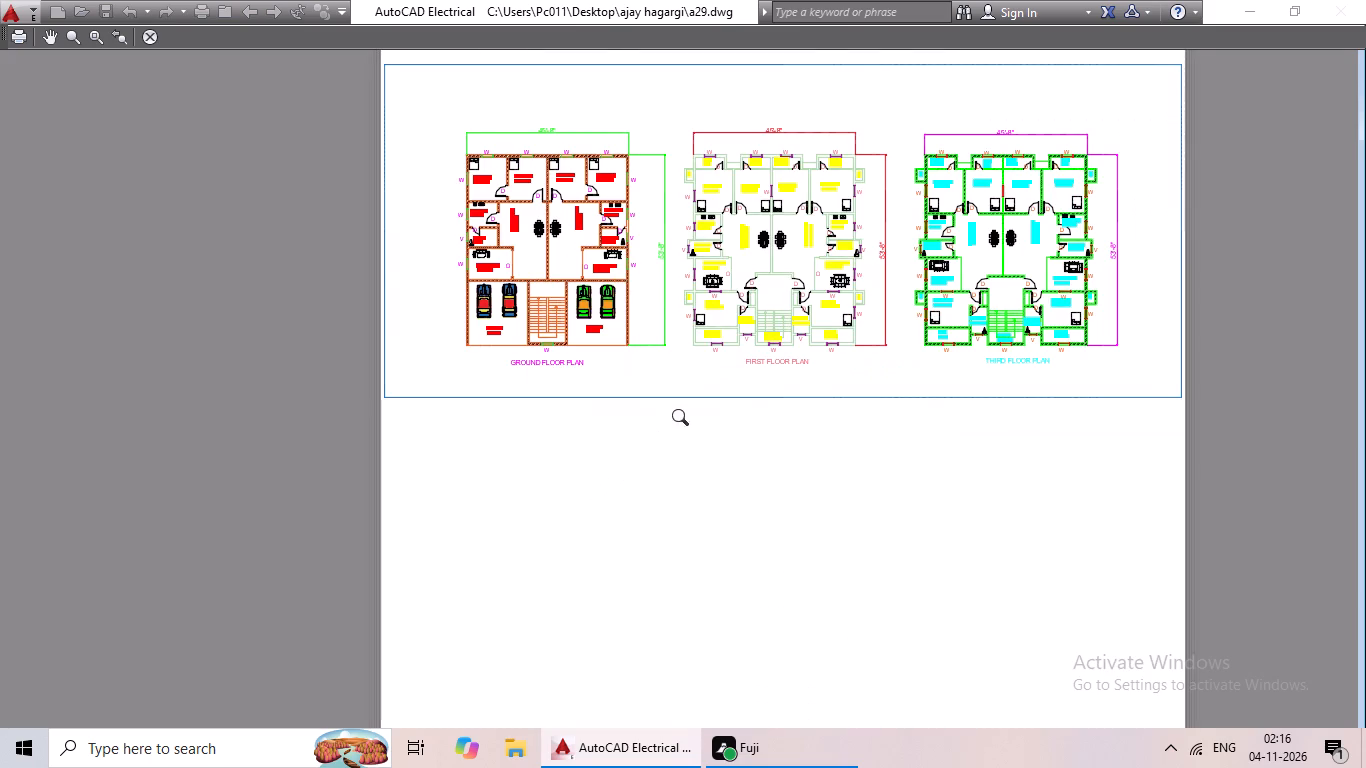
pyautogui.scroll(1, 696, 387)
pyautogui.moveTo(696, 386); pyautogui.dragTo(580, 530, button='middle')
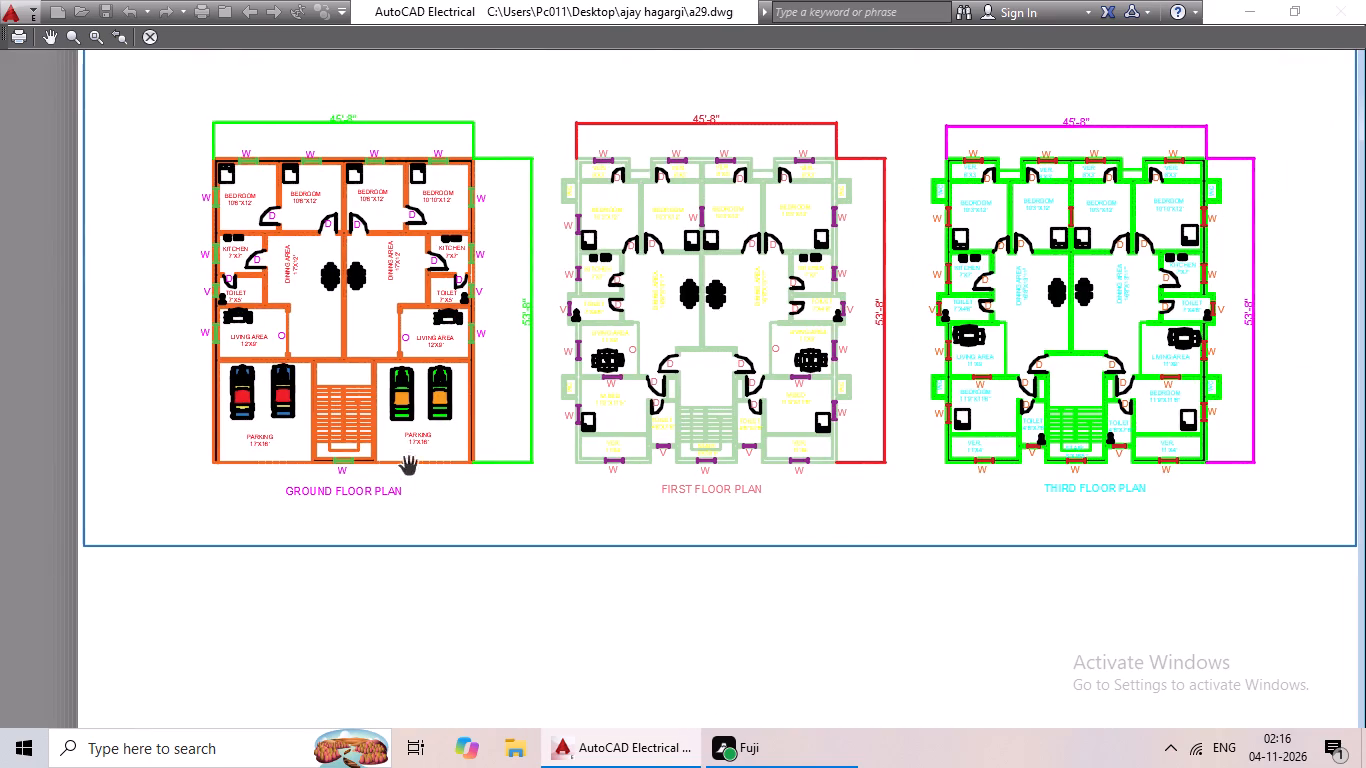
pyautogui.scroll(2, 460, 414)
pyautogui.scroll(-2, 472, 413)
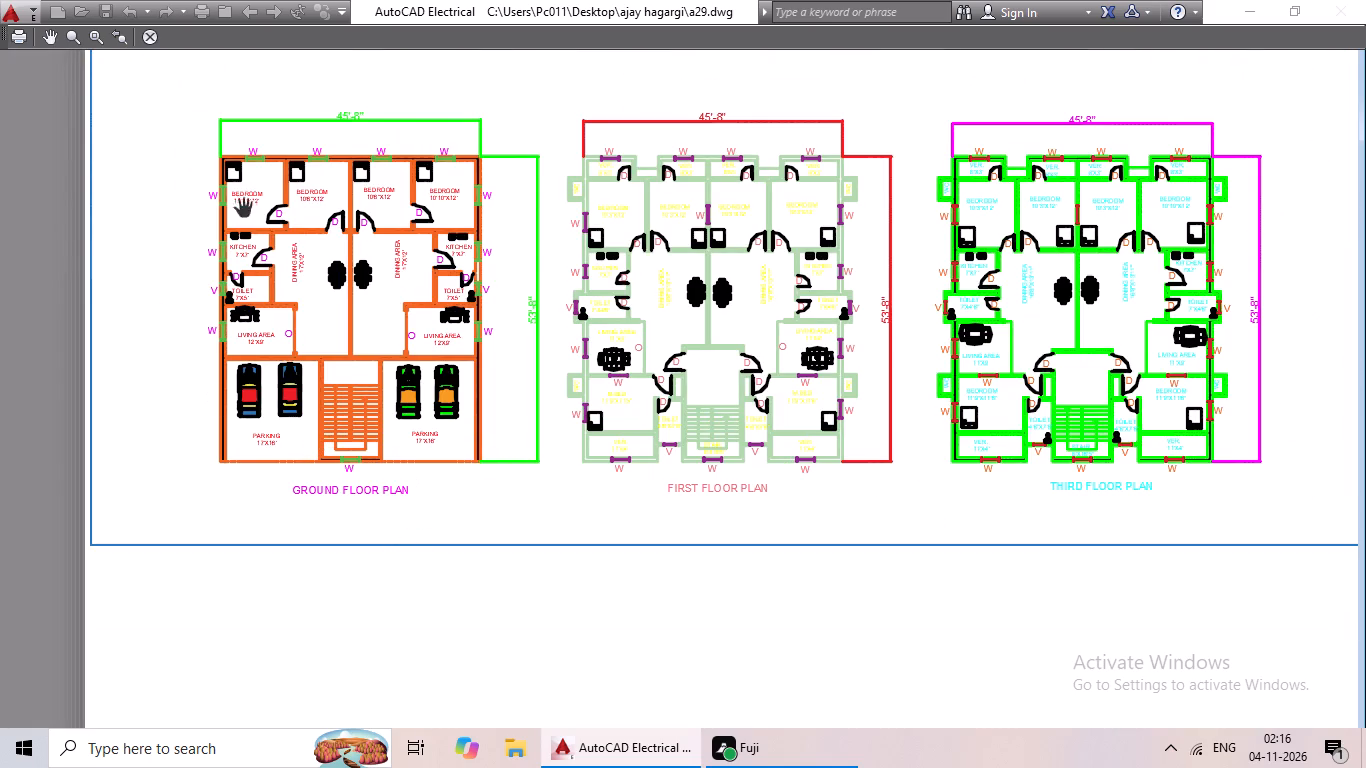
# Plot the previewed sheet to PDF as a29-Model.pdf, saving it under Desktop.
pyautogui.click(16, 36)
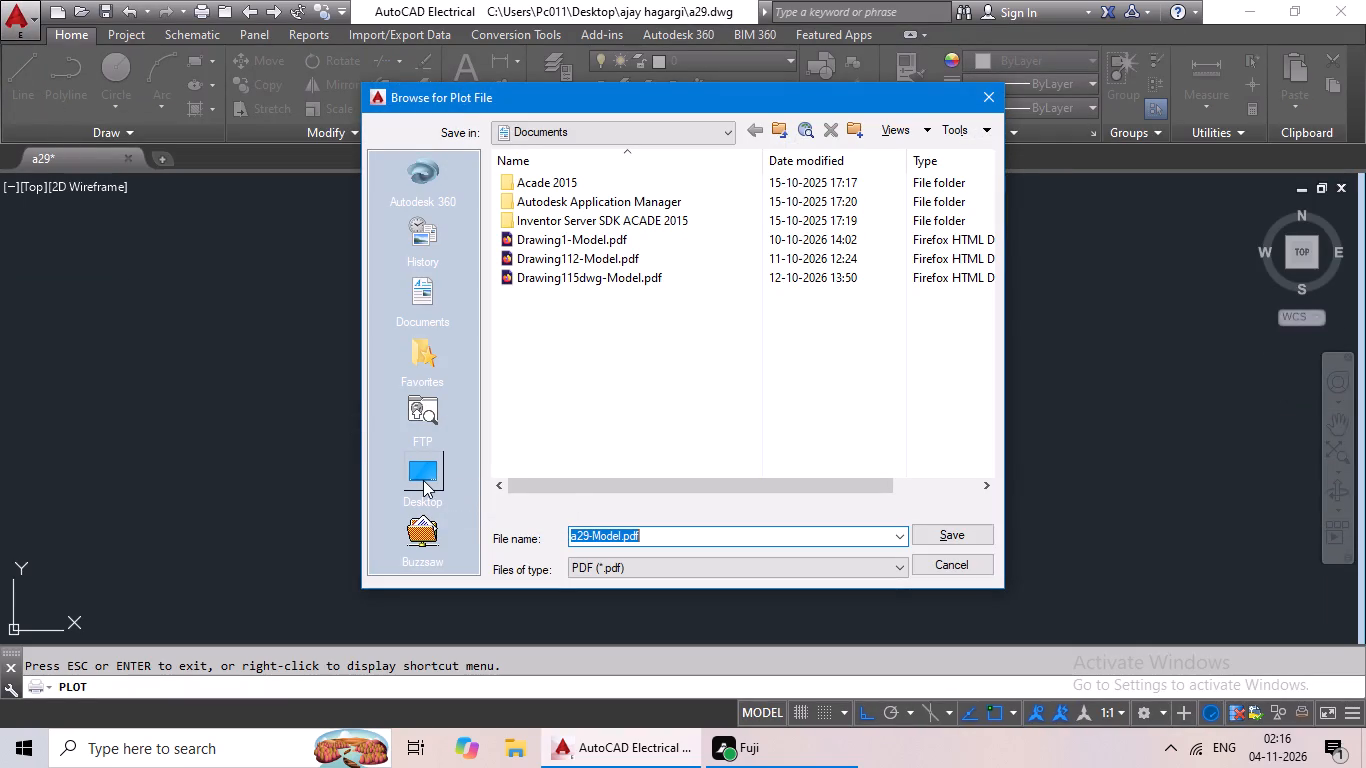
pyautogui.click(423, 480)
pyautogui.doubleClick(560, 281)
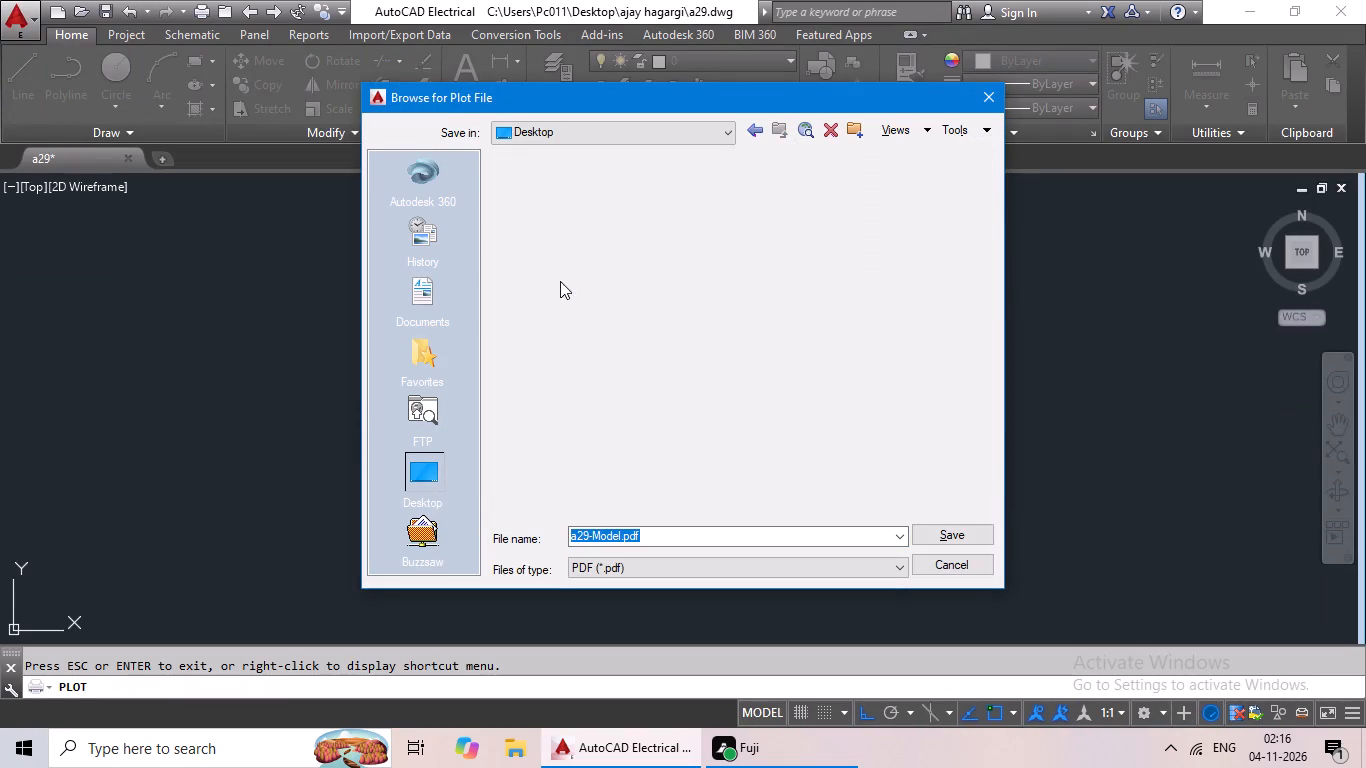
pyautogui.doubleClick(941, 537)
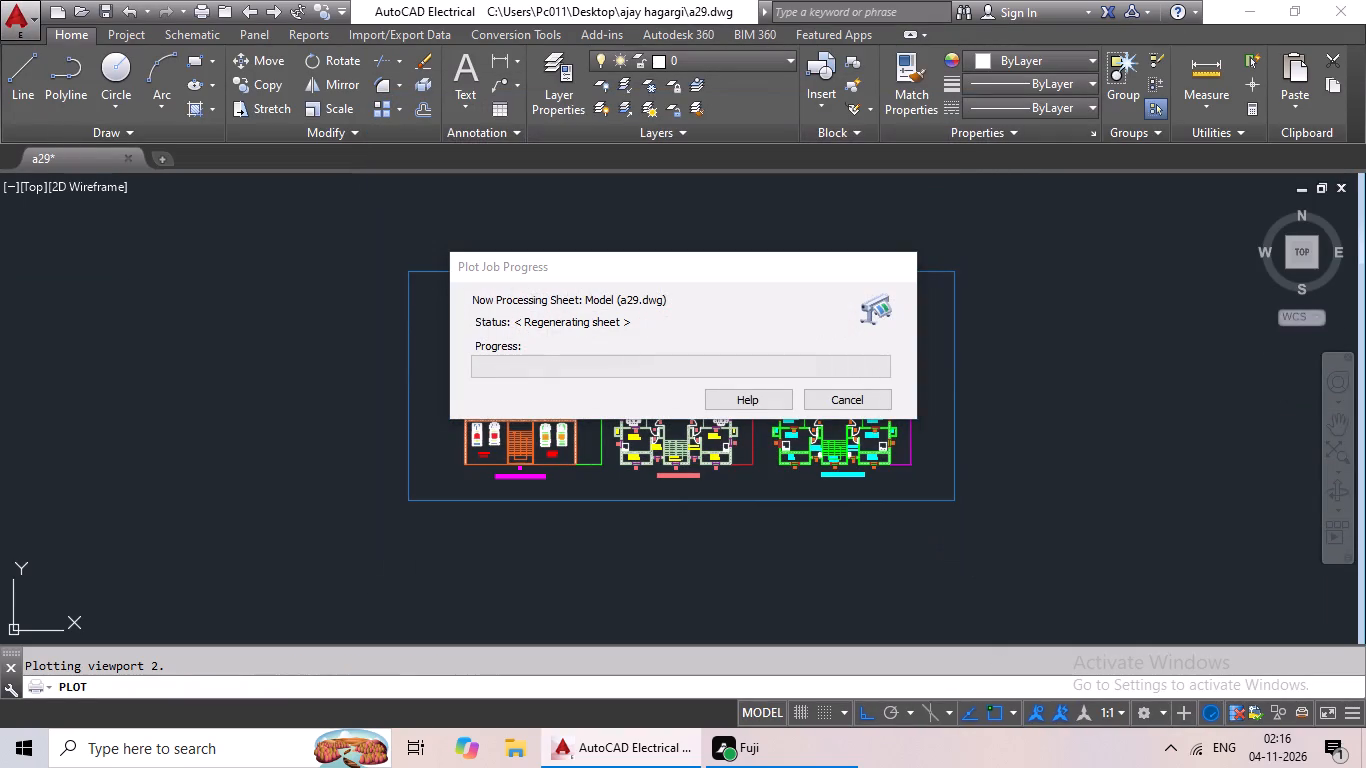